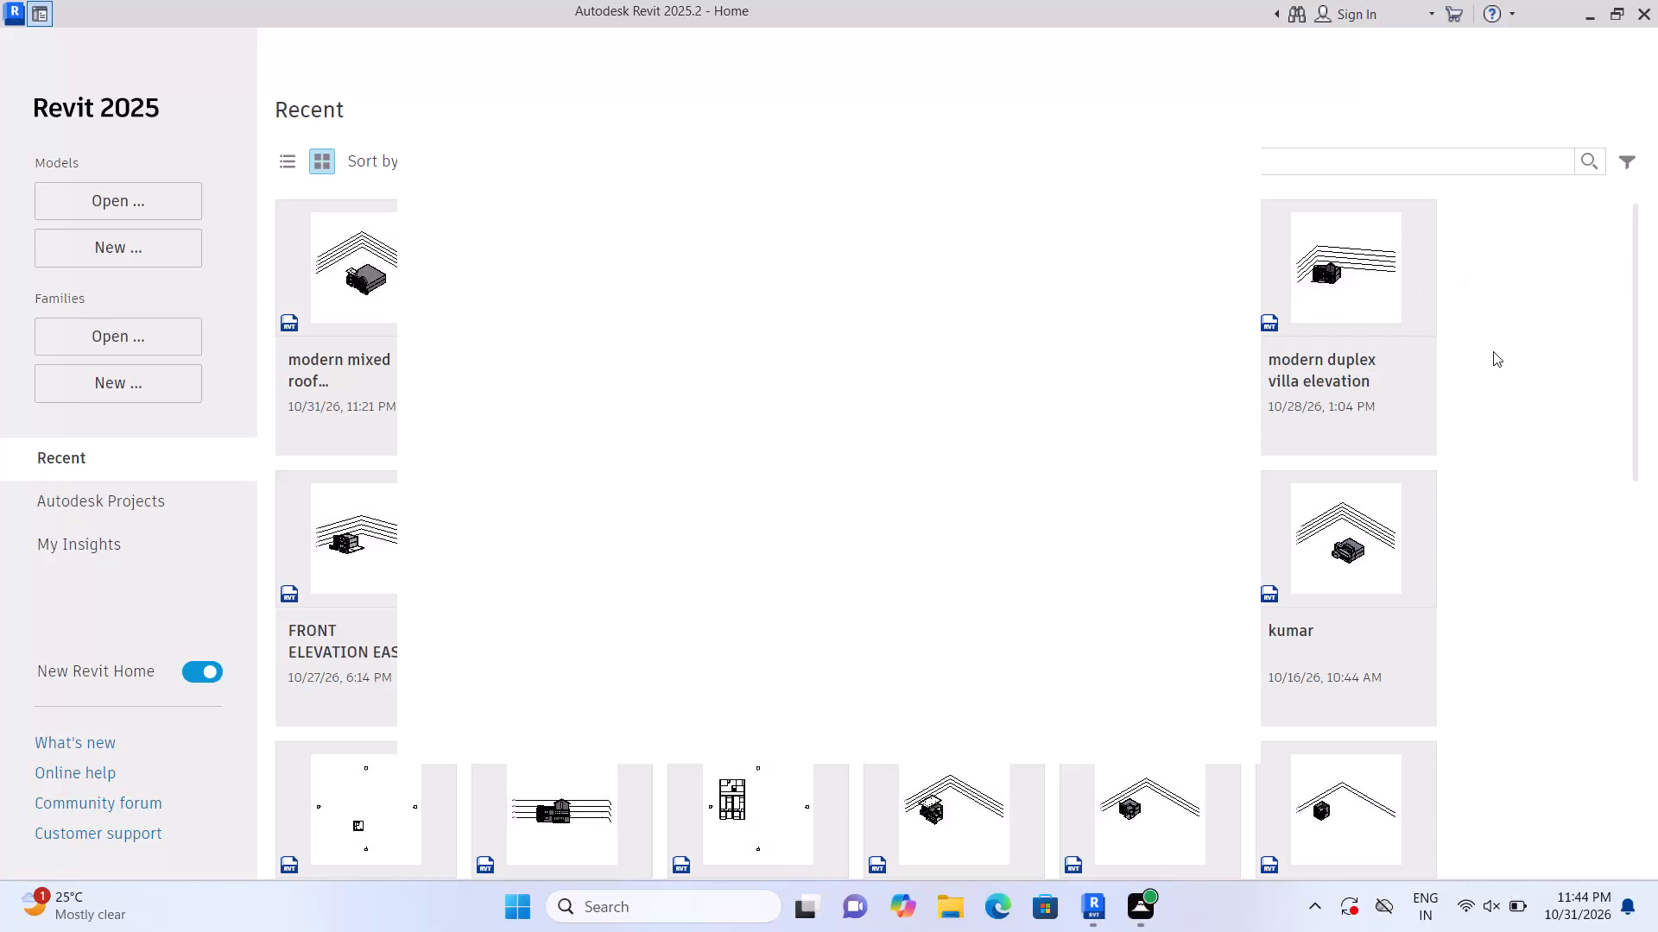
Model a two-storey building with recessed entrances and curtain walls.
Create a new project from the English-Imperial template file default.rte.
left_click(1493, 351)
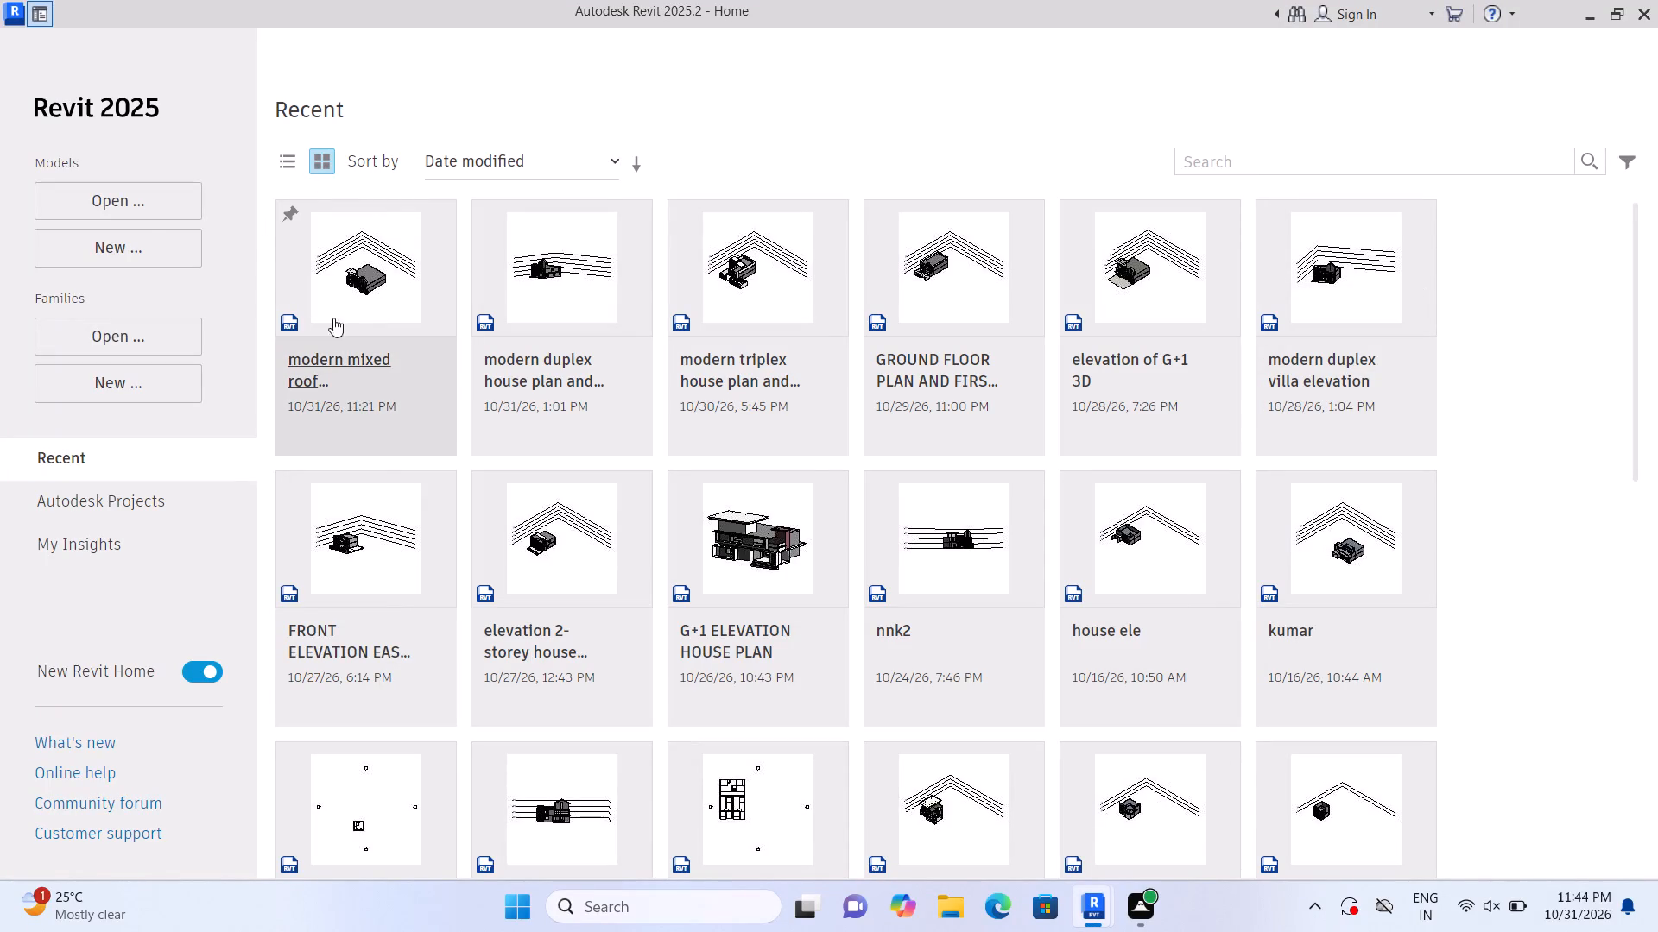
left_click(143, 239)
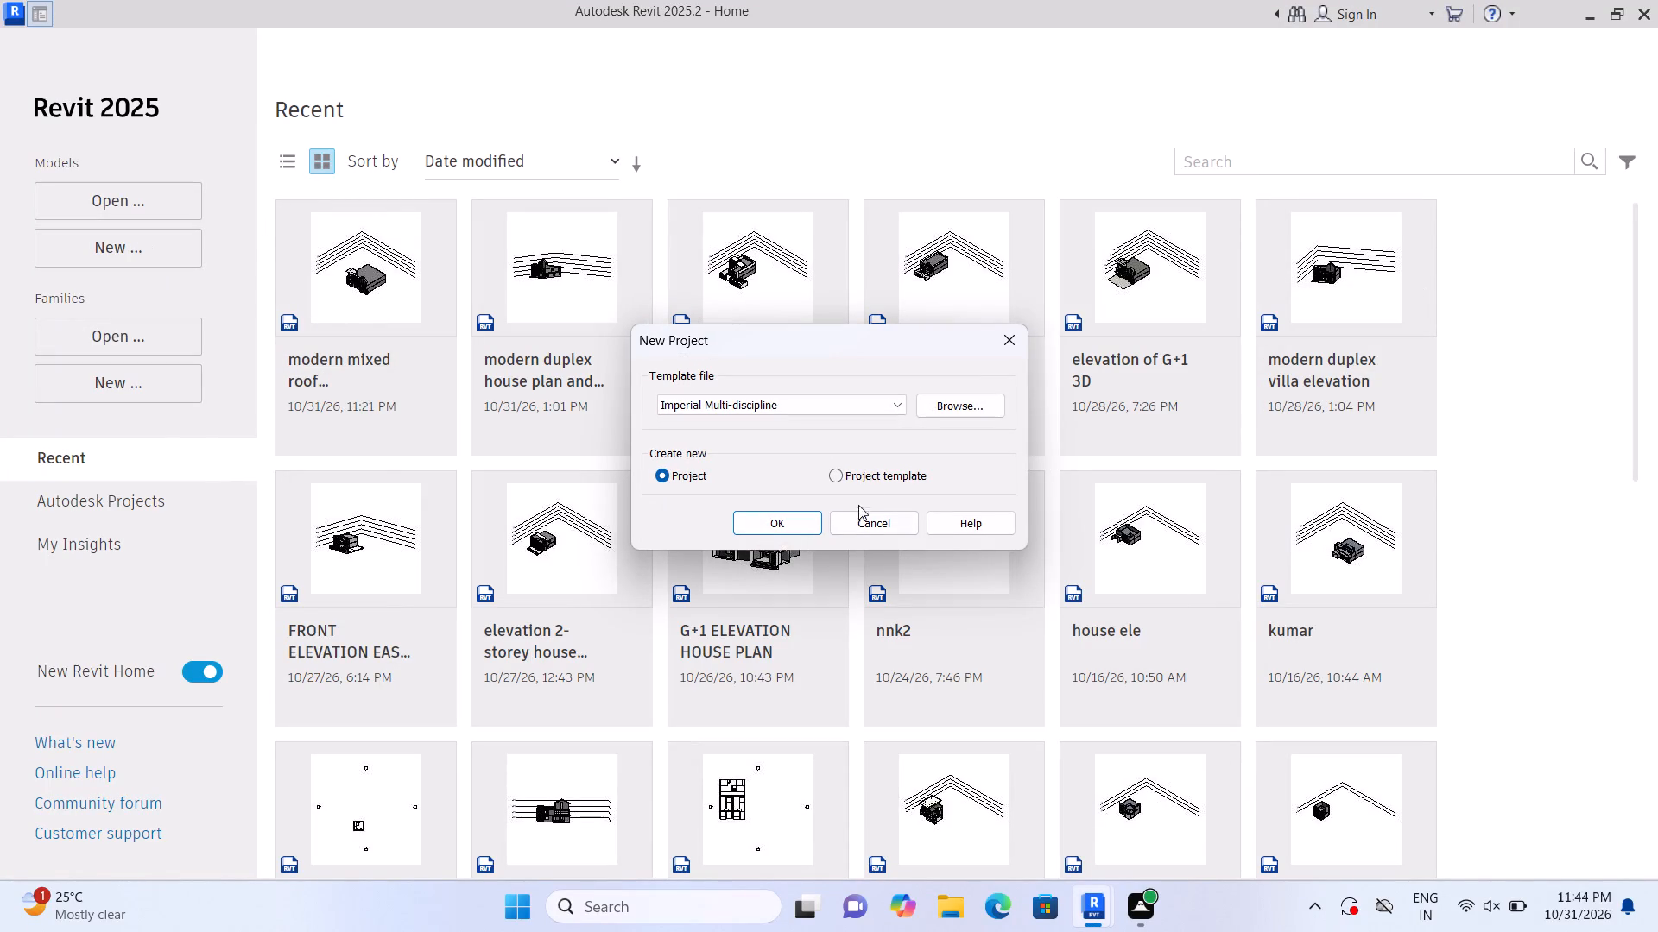
left_click(942, 403)
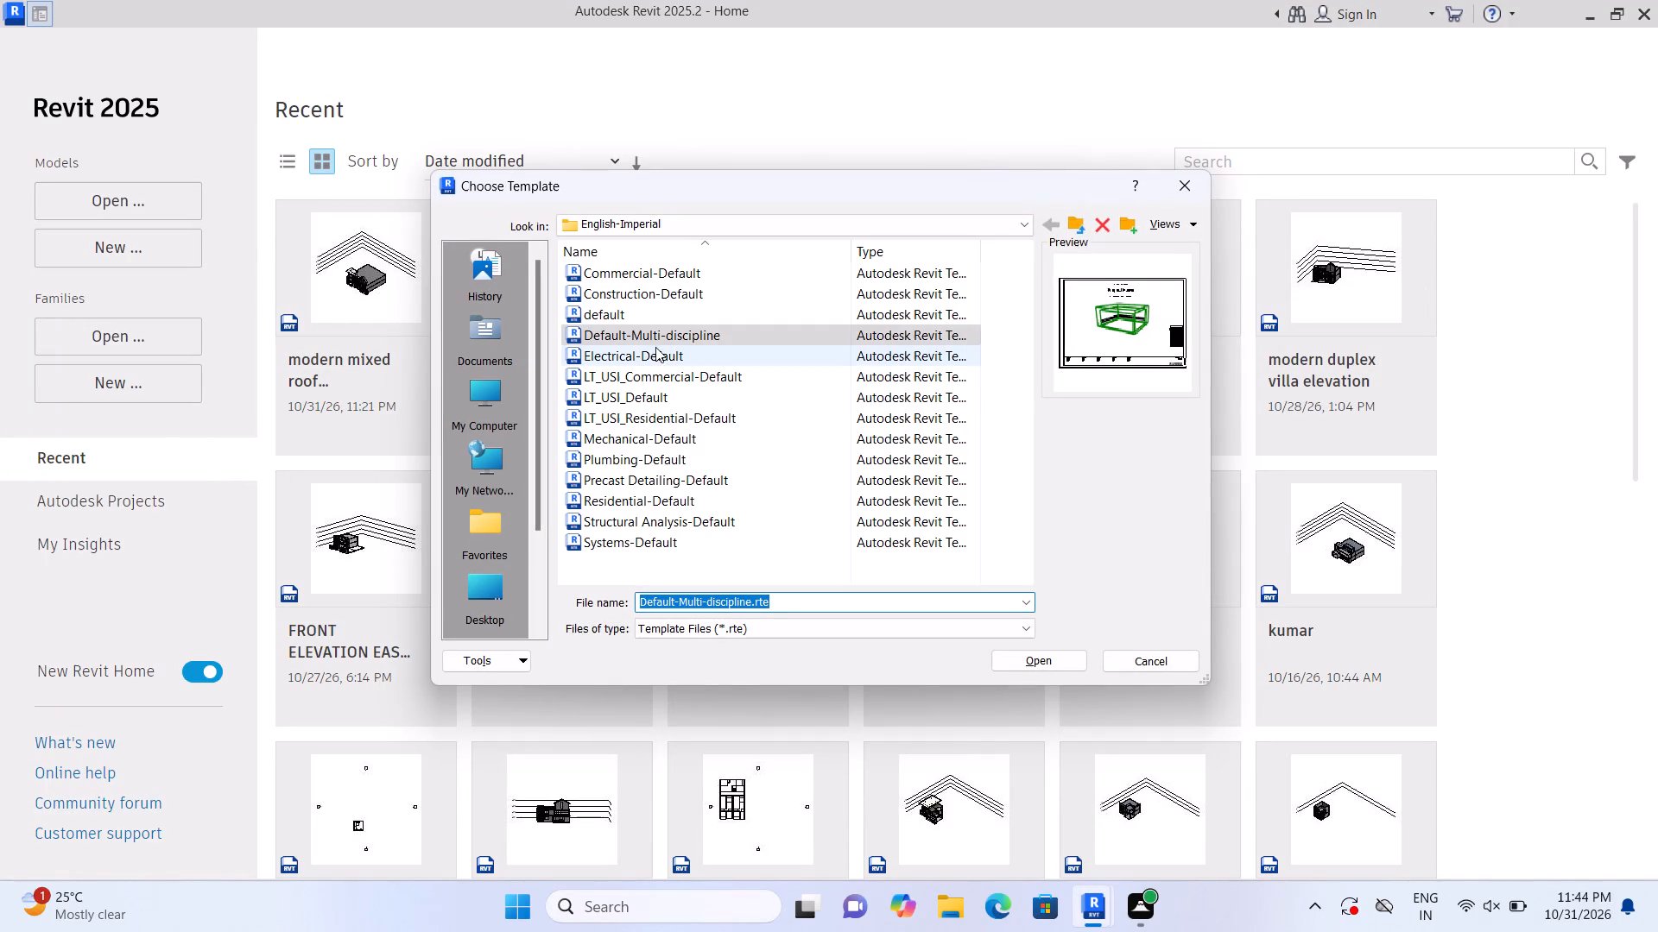
left_click(665, 304)
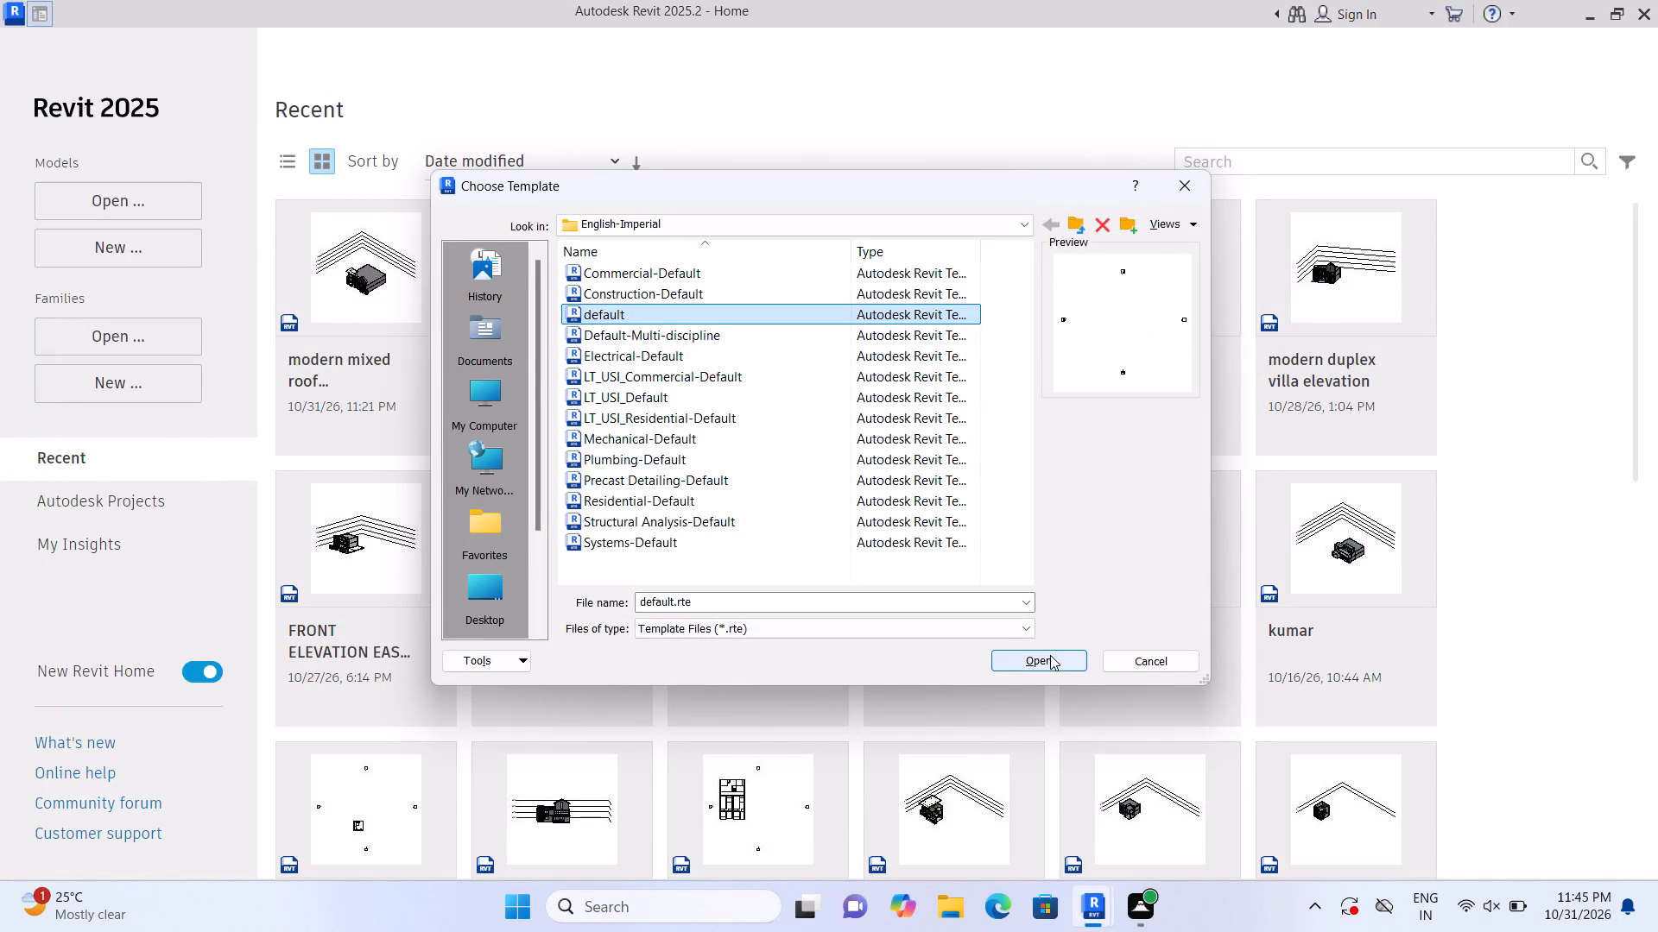
left_click(1050, 655)
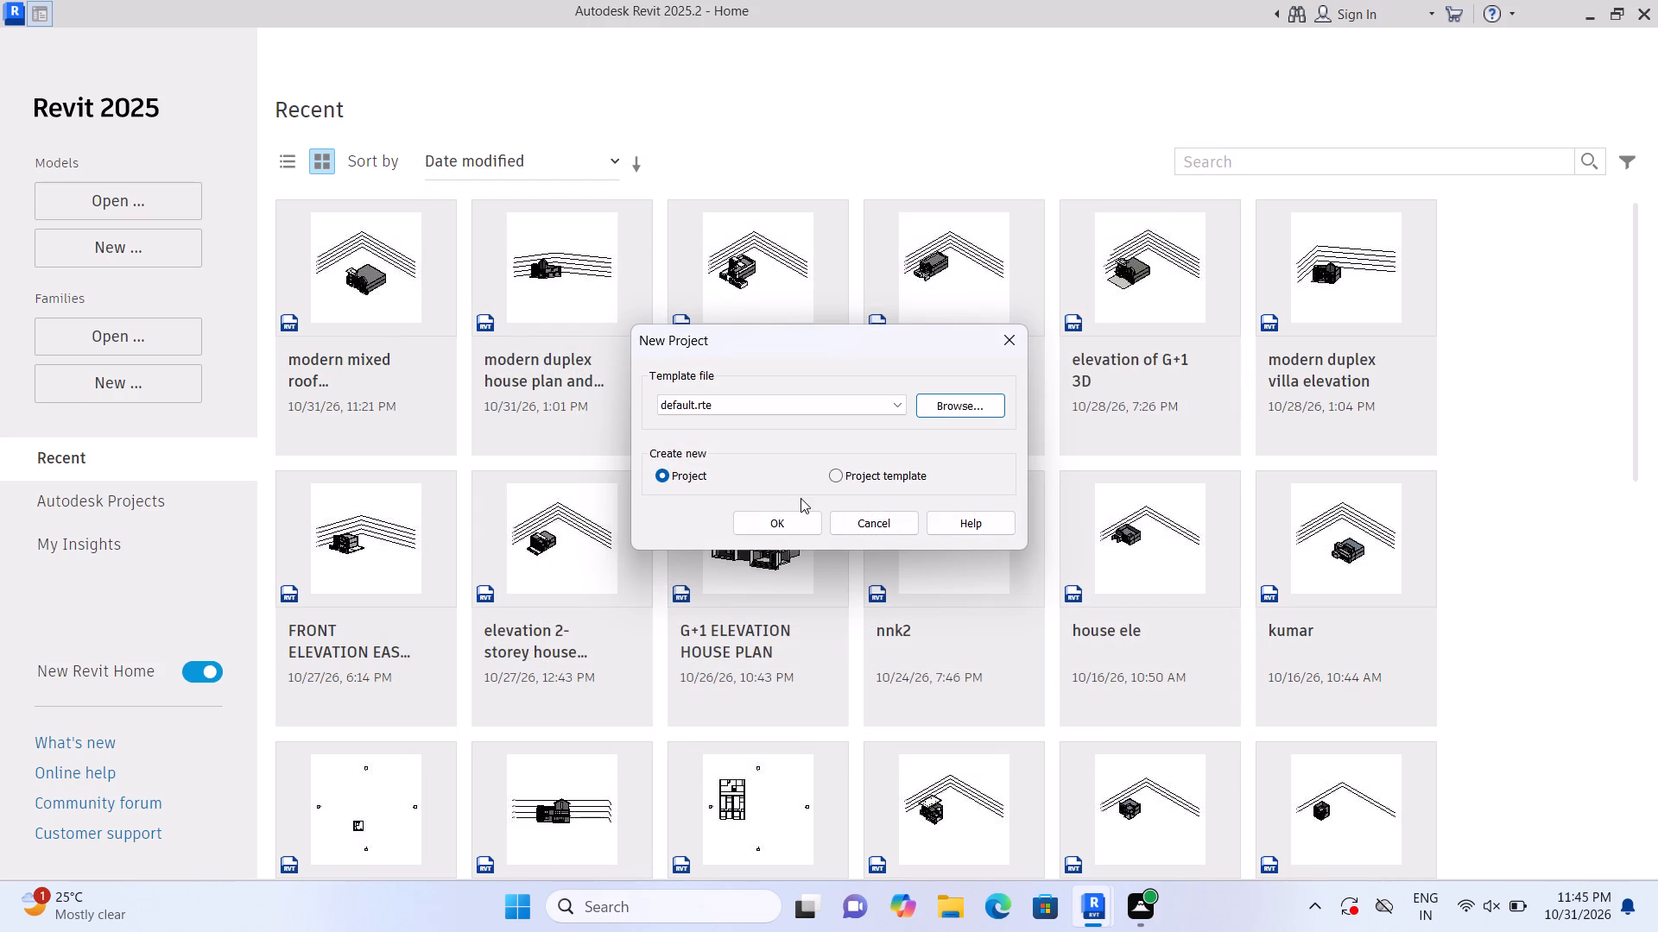
left_click(778, 524)
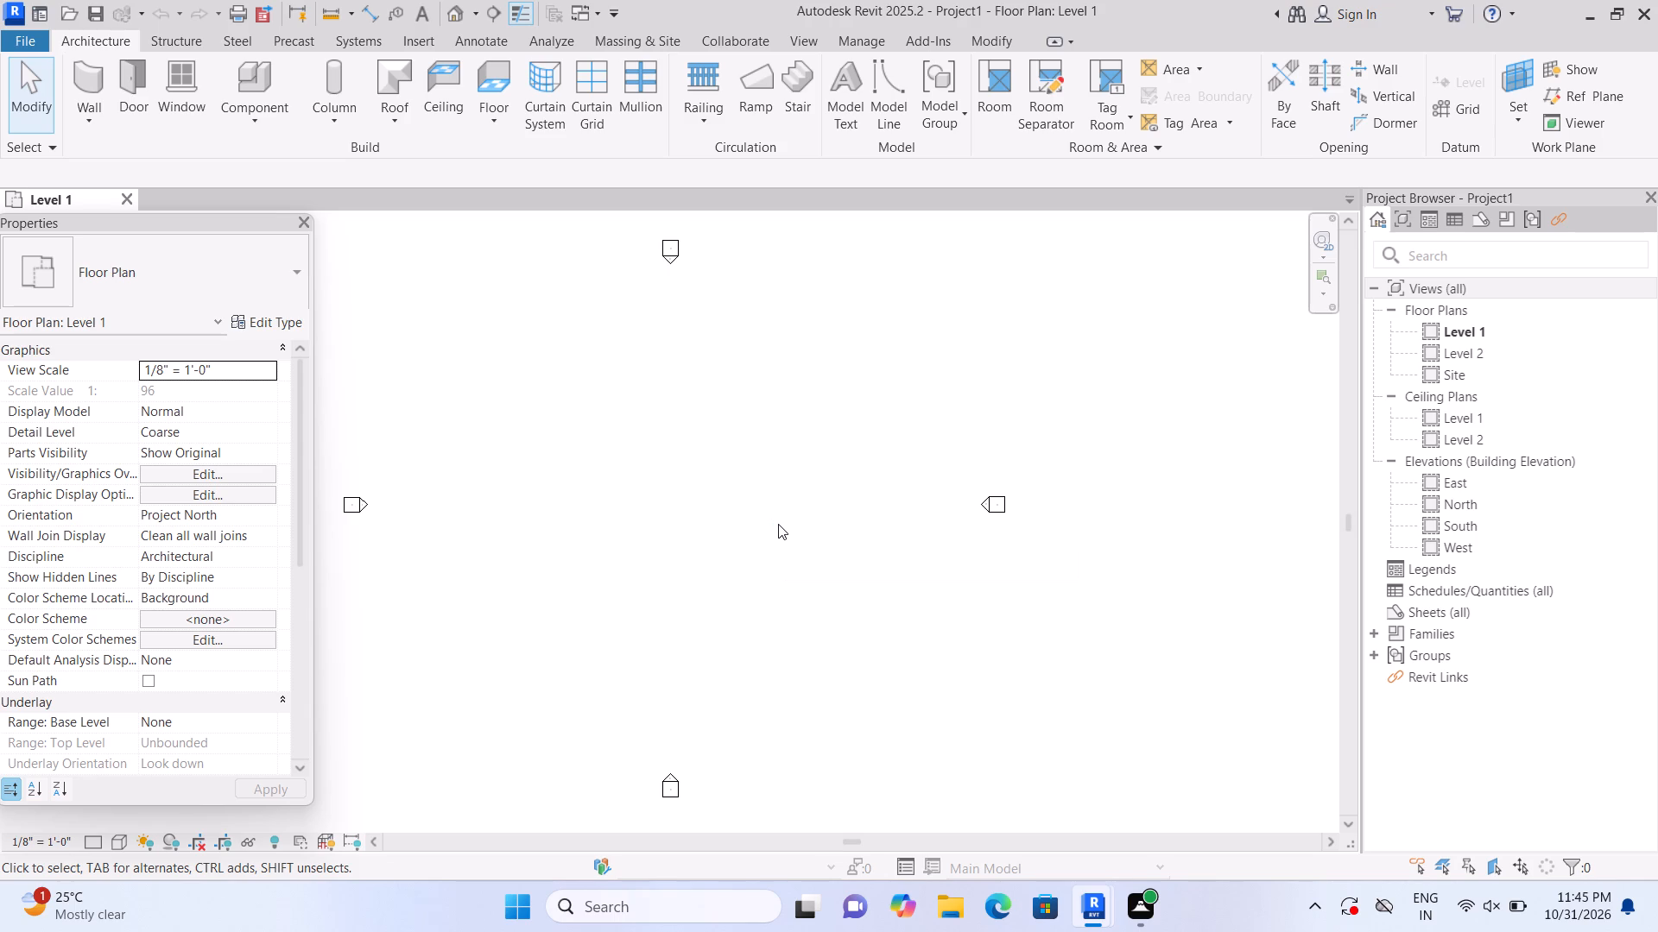
Start the Wall tool with an unconnected height of 10' 0" and the location line at Finish Face: Exterior.
left_click(98, 90)
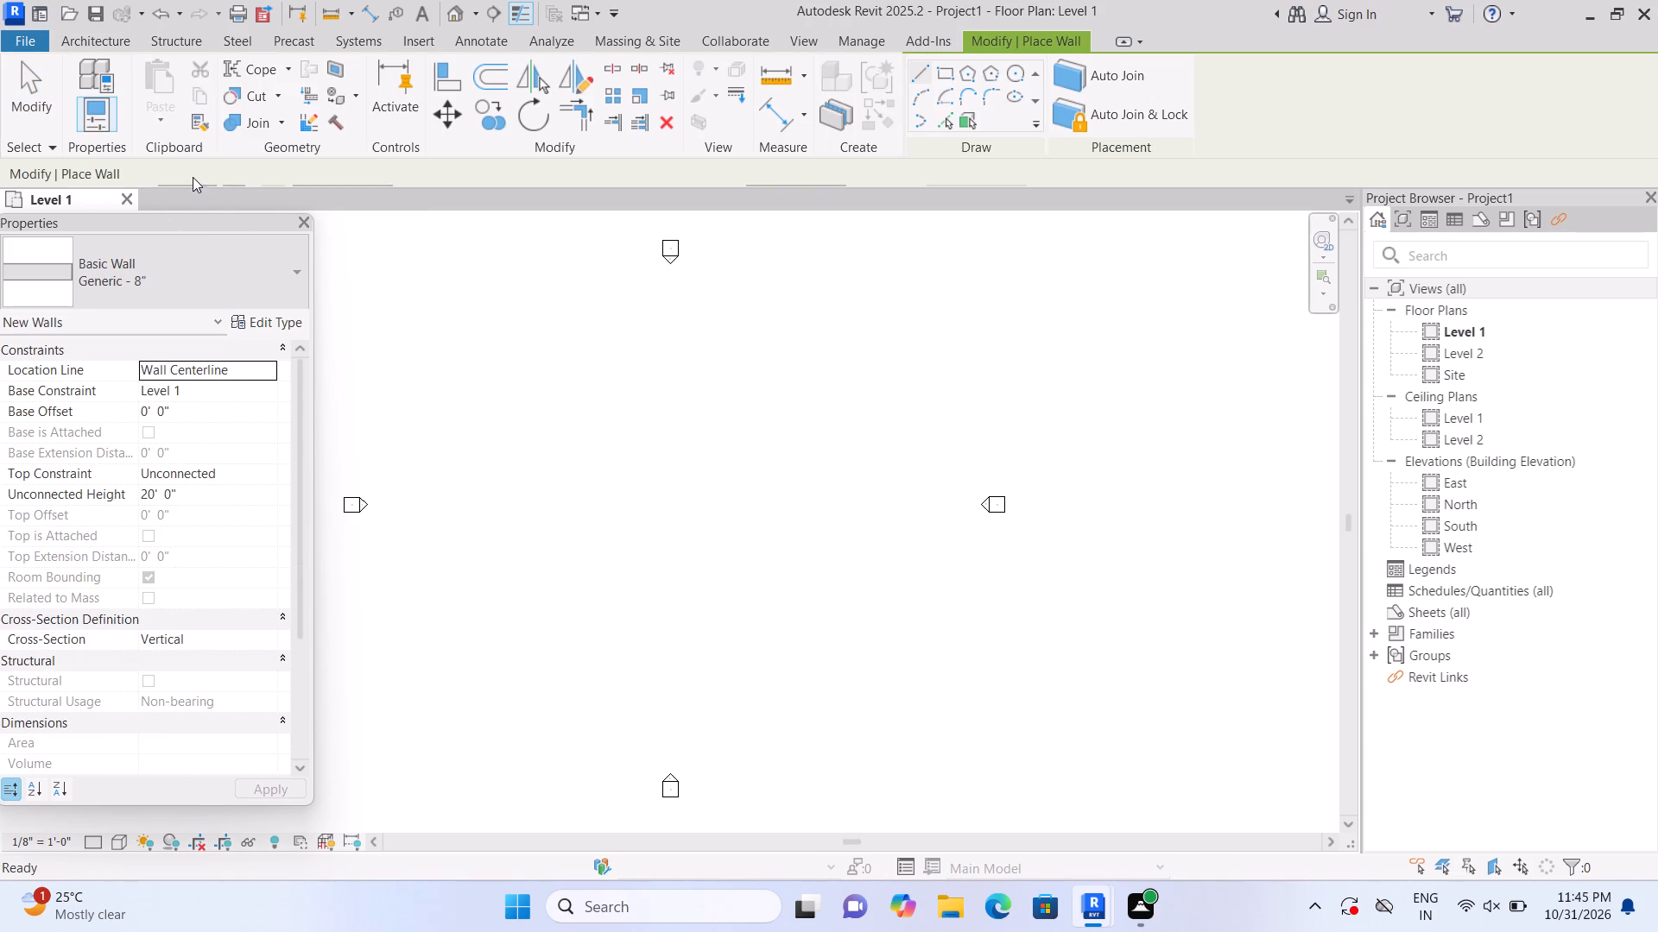
left_click(271, 168)
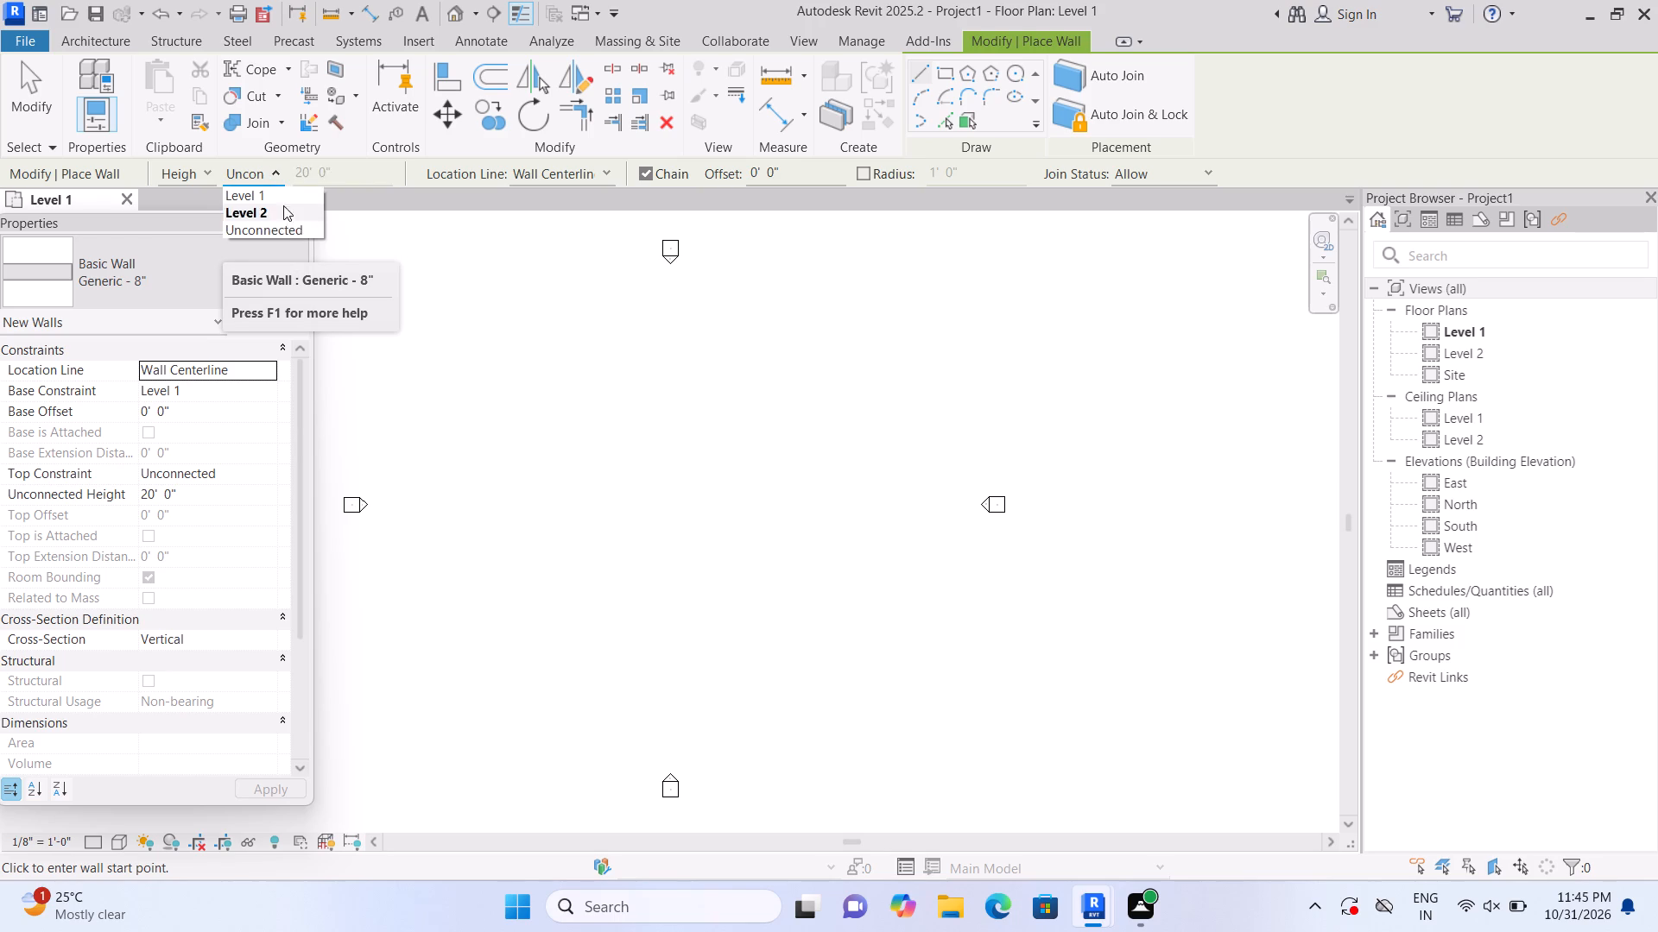
left_click(282, 212)
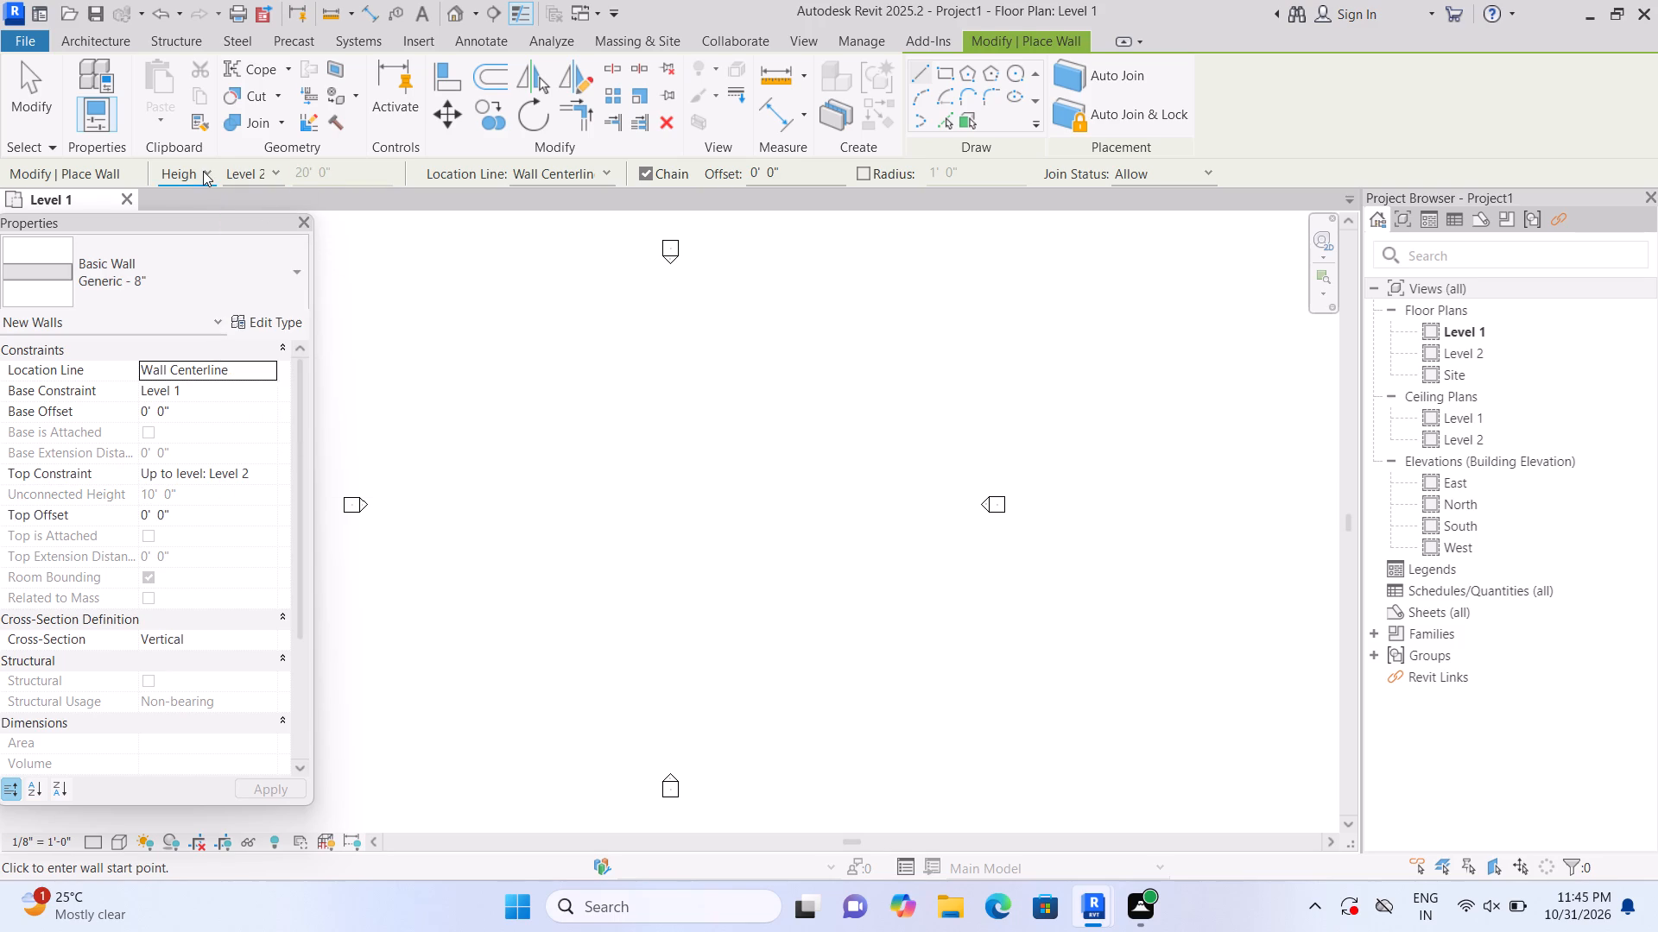
left_click(202, 171)
left_click(210, 209)
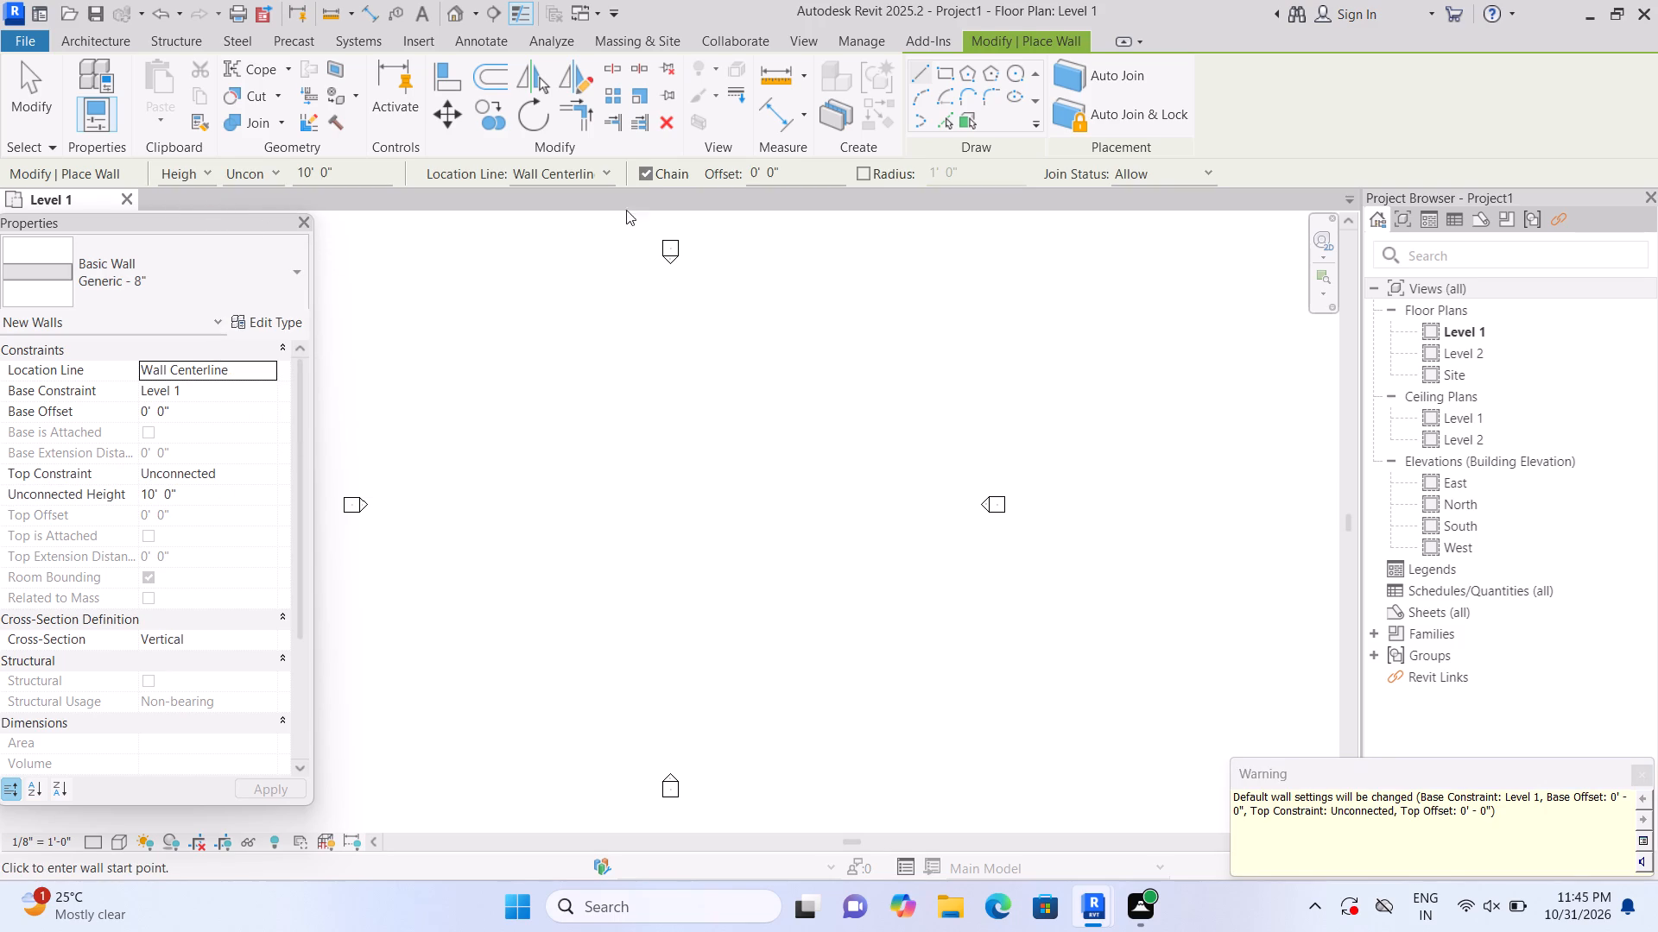
left_click(604, 172)
left_click(599, 224)
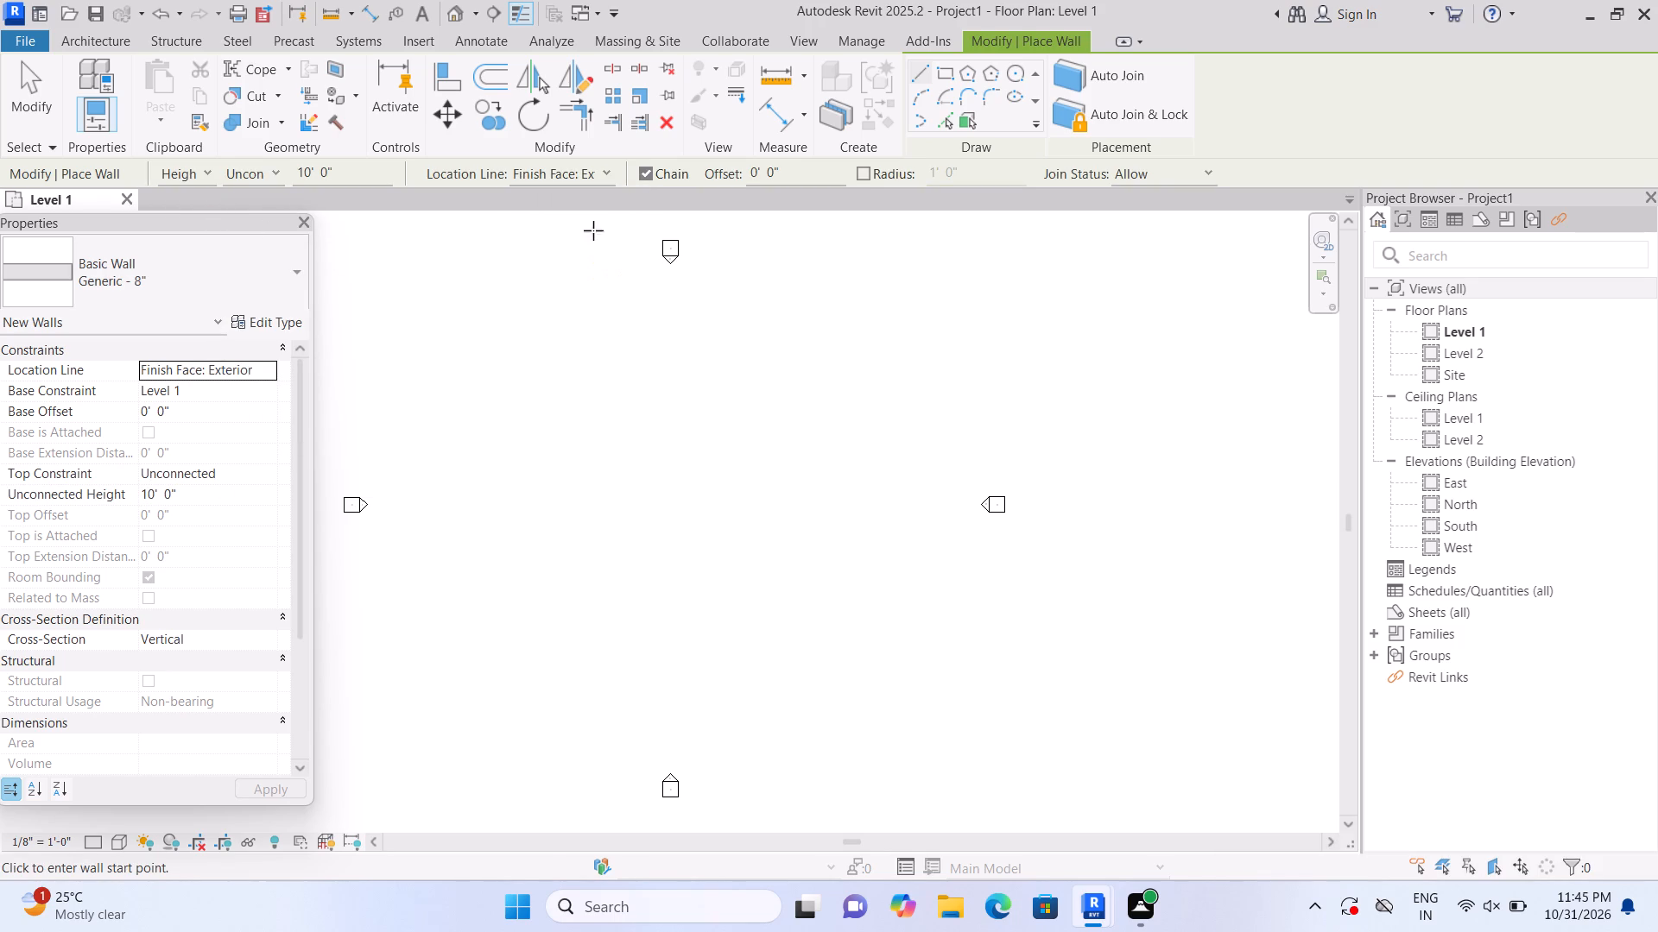
Duplicate the Generic - 8" basic wall type under the name 9".
left_click(276, 325)
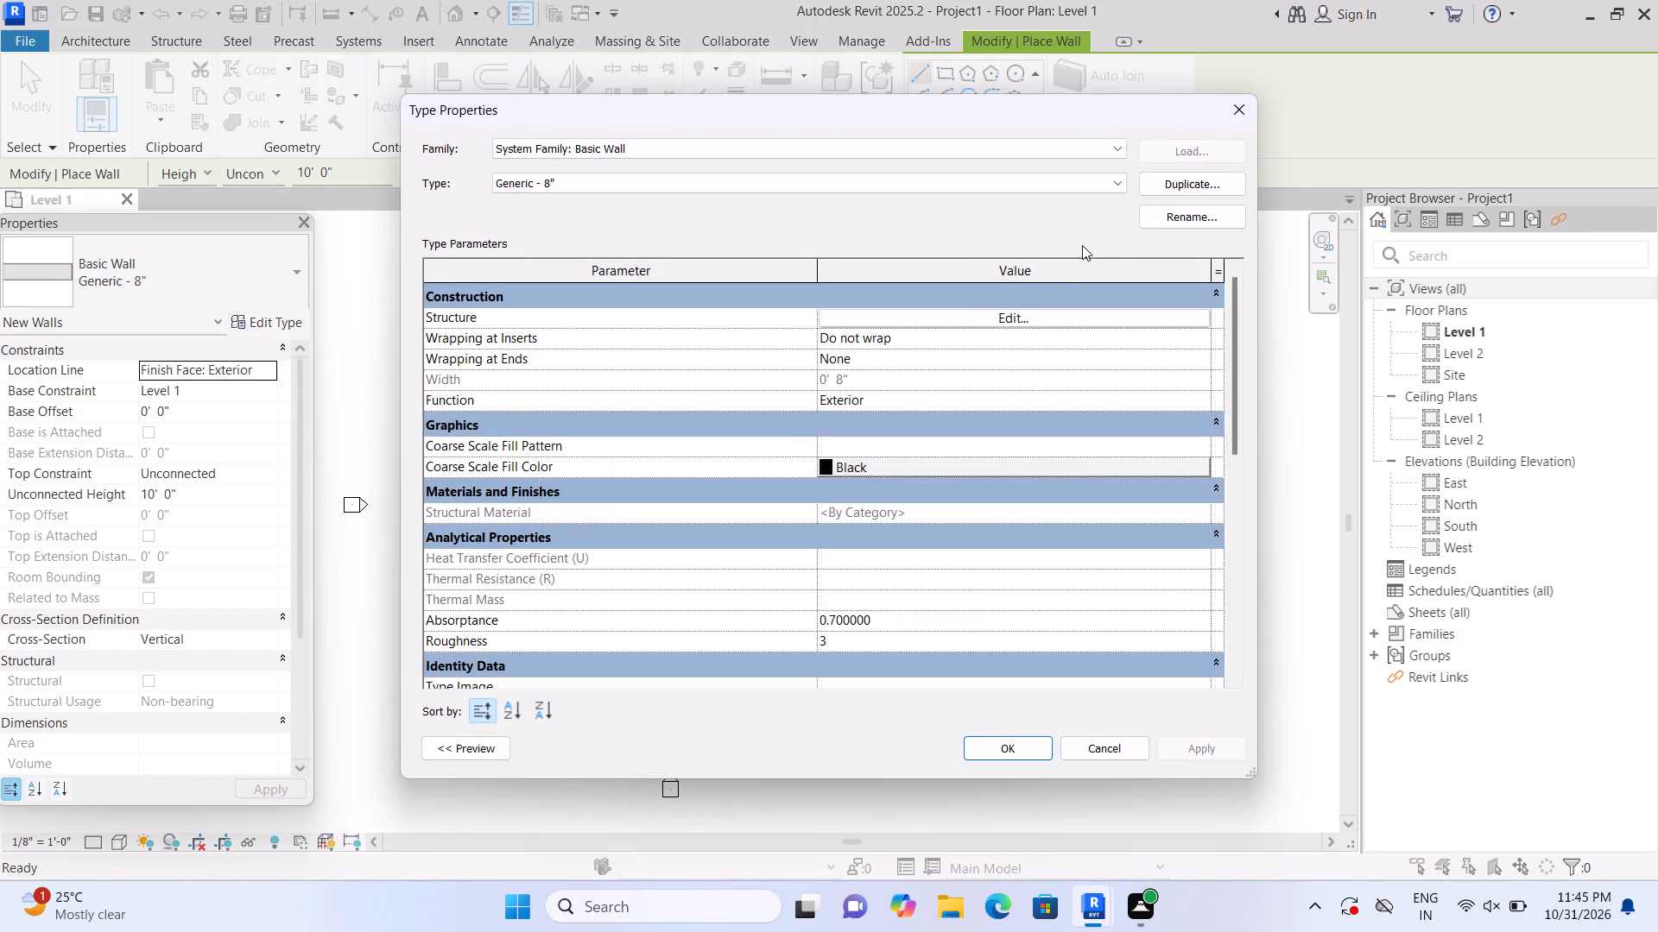
left_click(1196, 184)
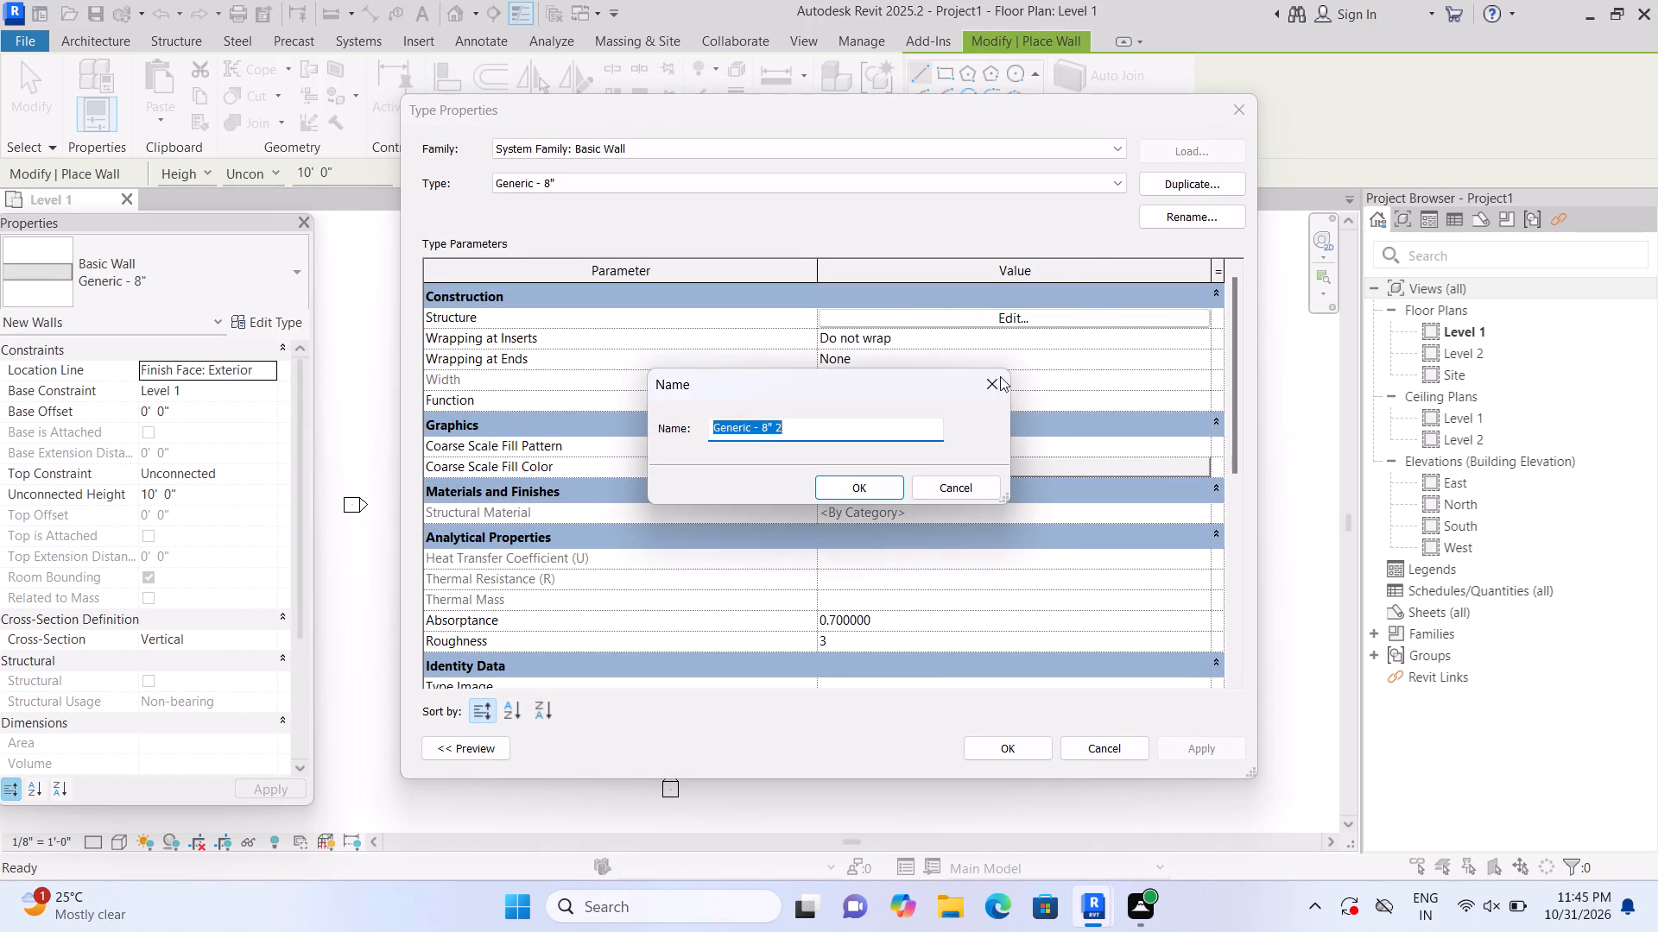
left_click(901, 431)
key("BackSpace")
key("BackSpace")
key("BackSpace")
key("BackSpace")
key("BackSpace")
key("BackSpace")
key("BackSpace")
key("BackSpace")
key("BackSpace")
key("BackSpace")
key("BackSpace")
key("BackSpace")
key("BackSpace")
key("BackSpace")
key("BackSpace")
key("BackSpace")
key("BackSpace")
key("BackSpace")
key("BackSpace")
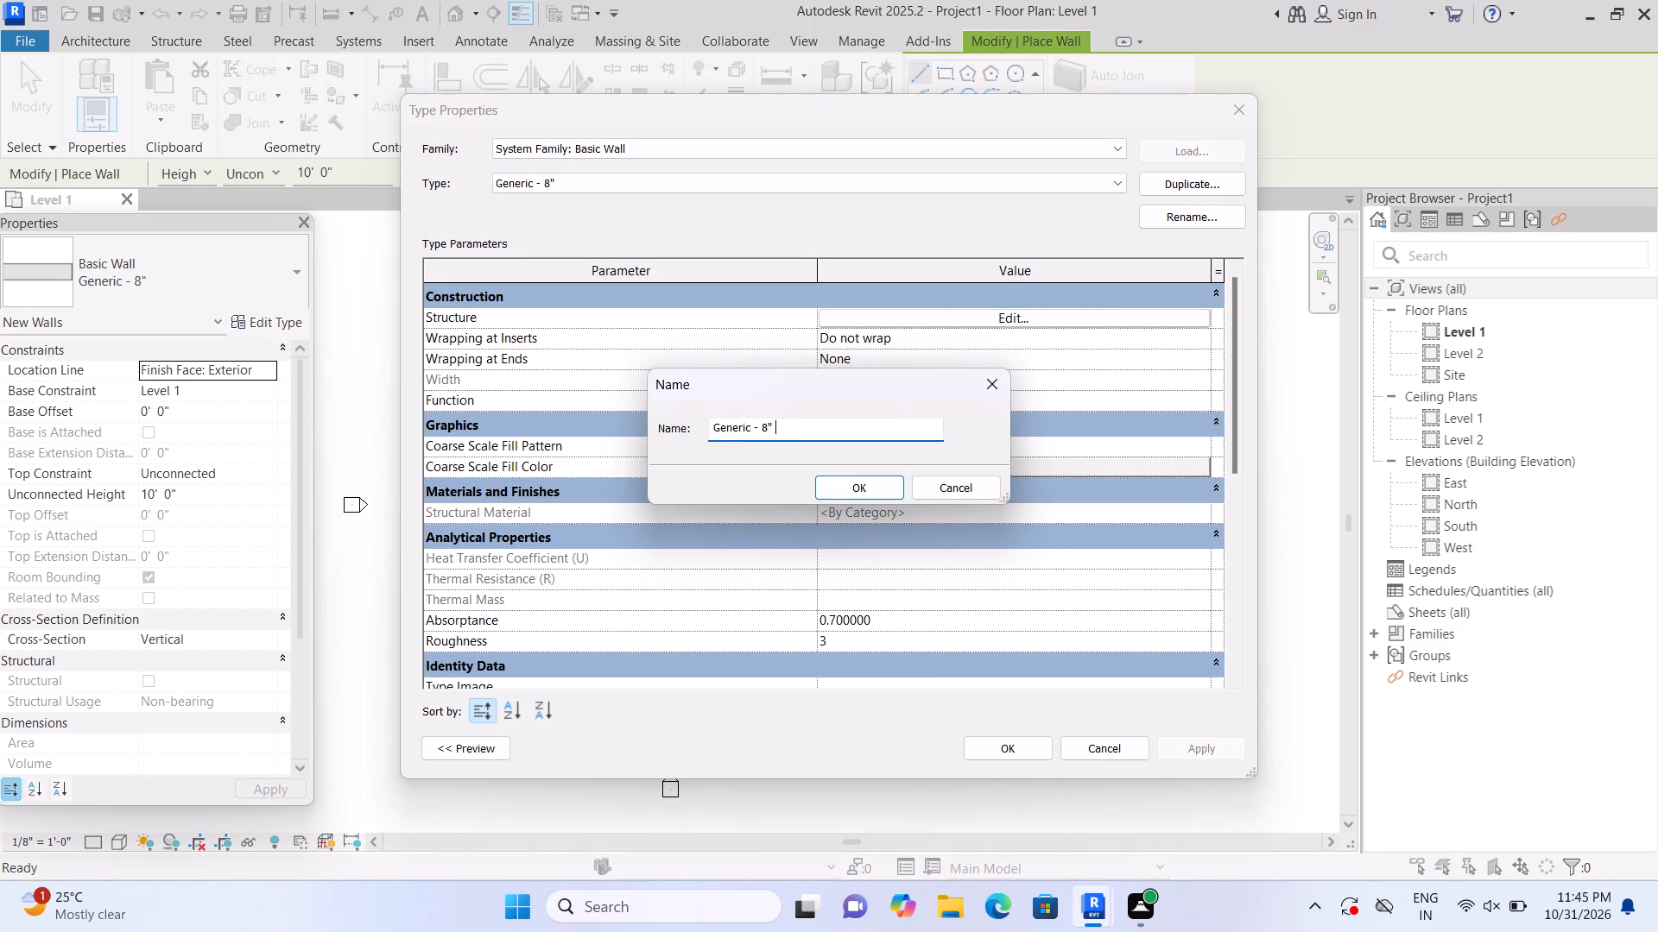
type("9\"")
left_click(893, 489)
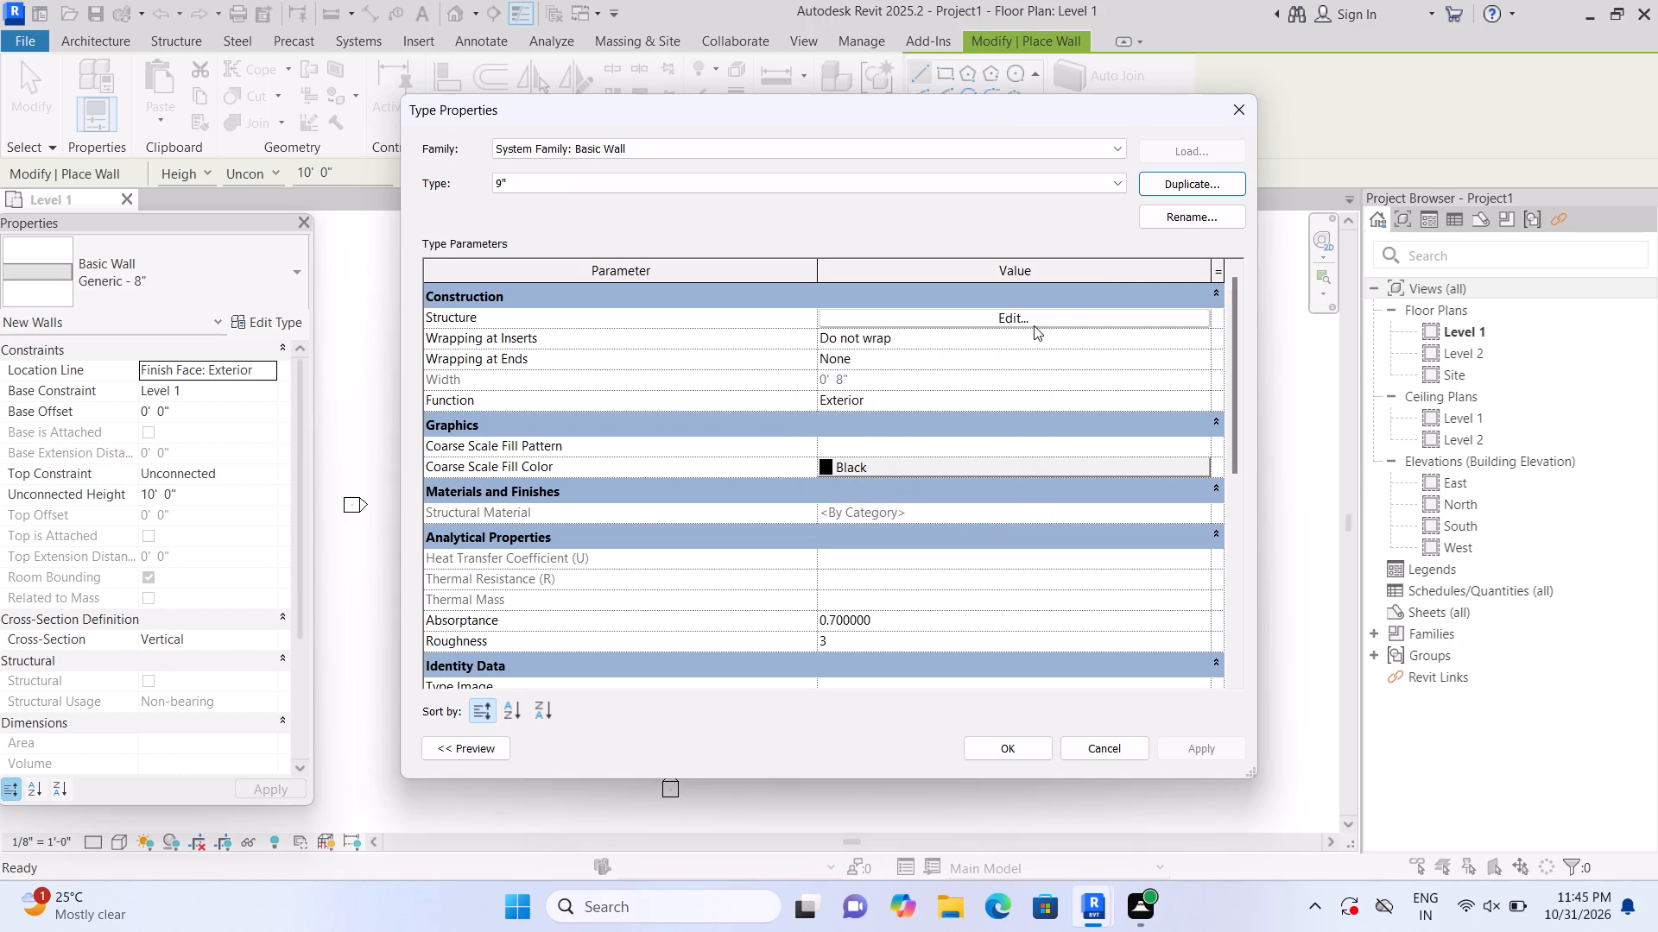
Set the structure layer thickness of the 9" wall type to 9" and apply the type changes.
left_click(1022, 318)
left_click(810, 317)
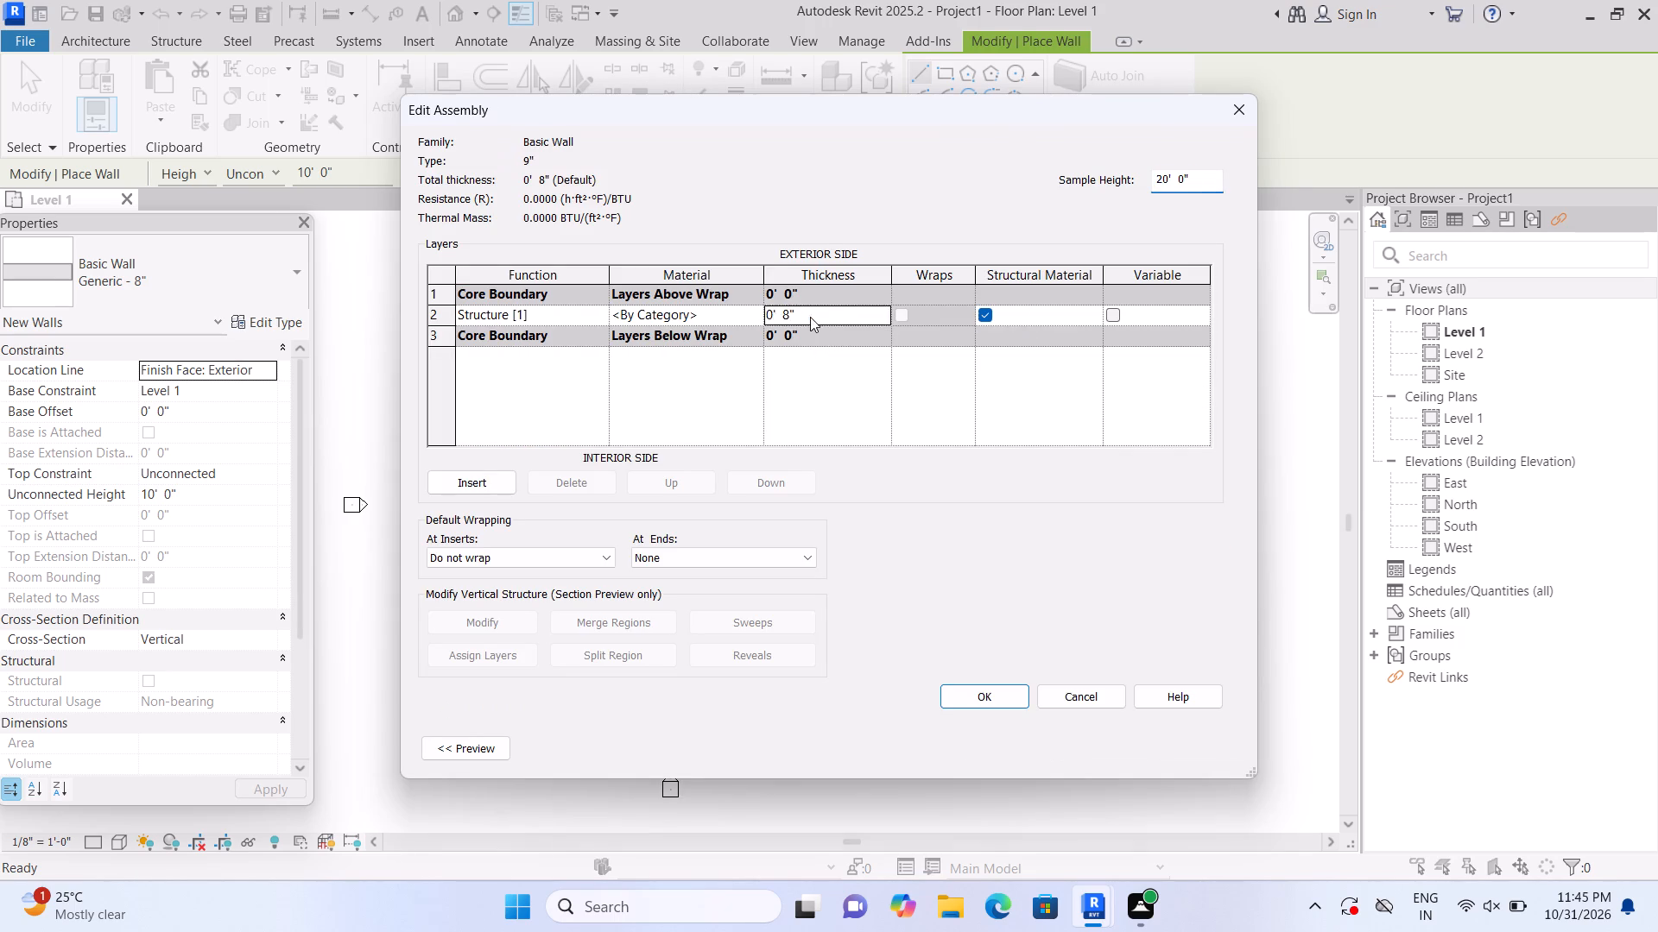
key("BackSpace")
type("9\"")
key("Return")
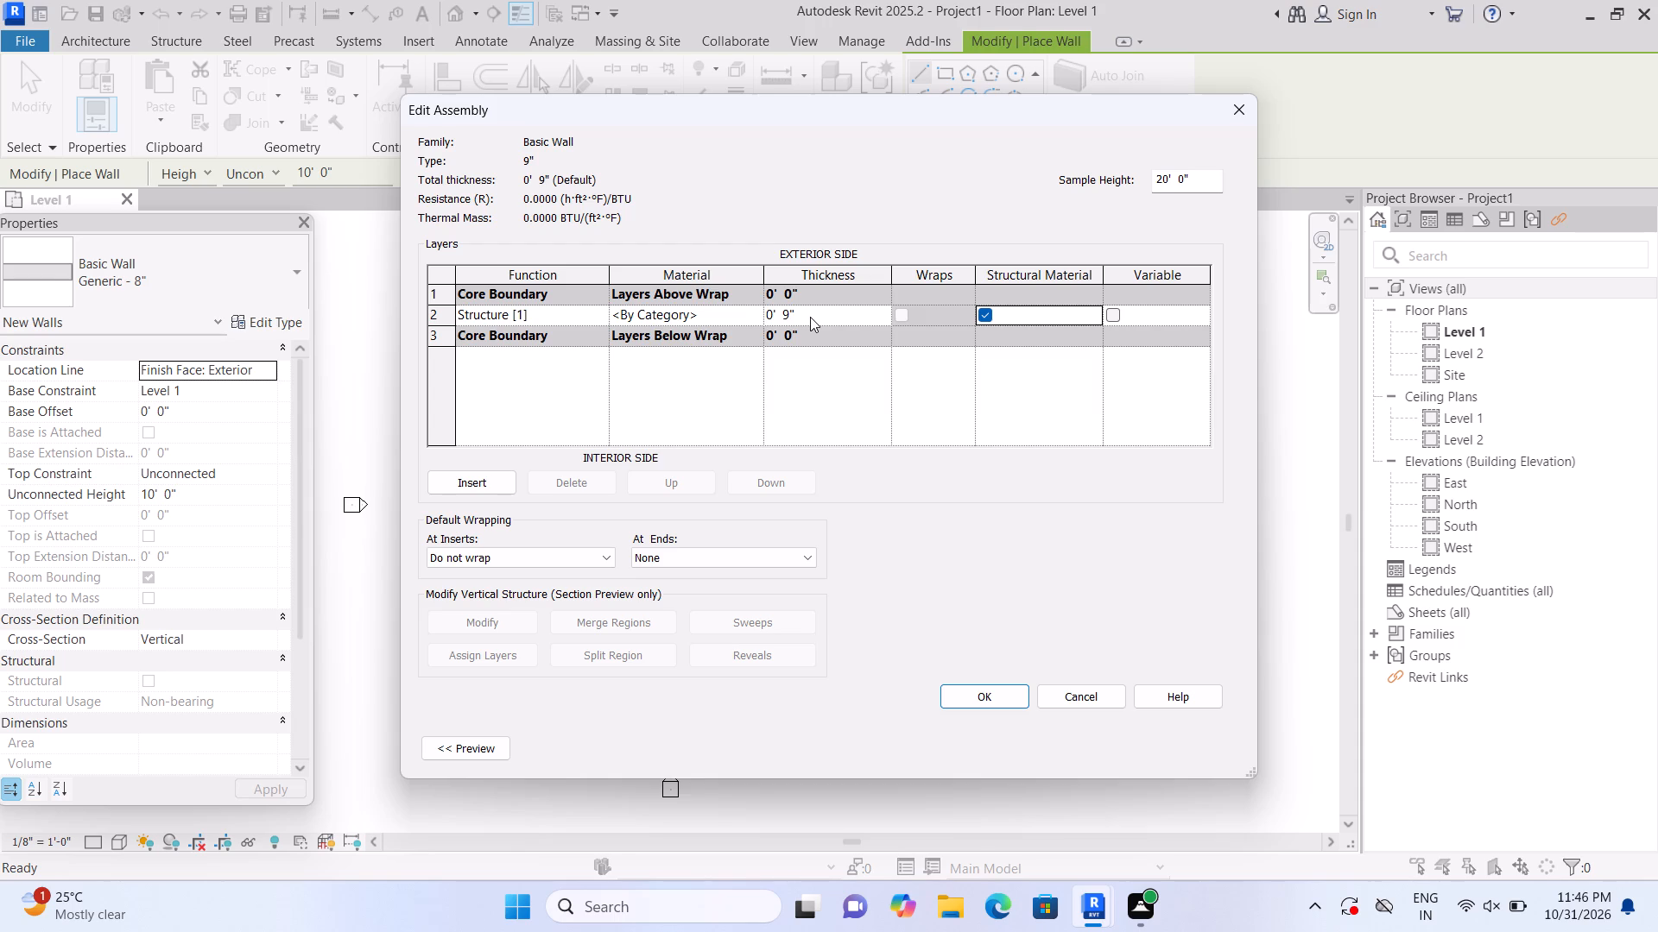
scroll(810, 317, "up", 1)
left_click(993, 693)
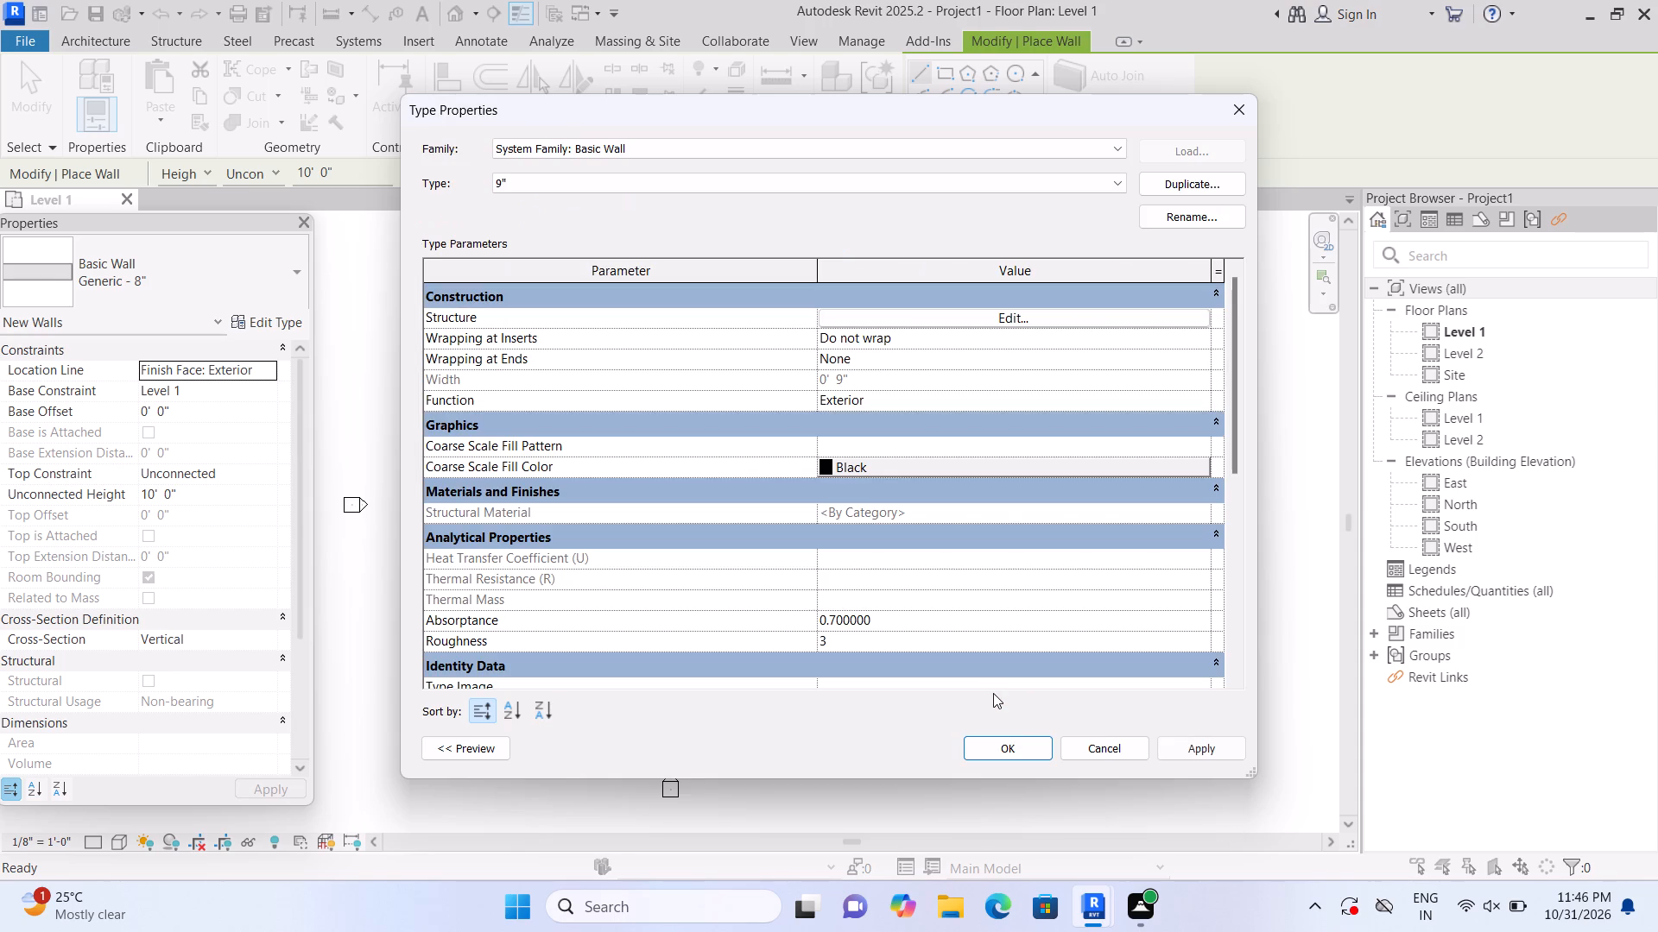
left_click(1212, 752)
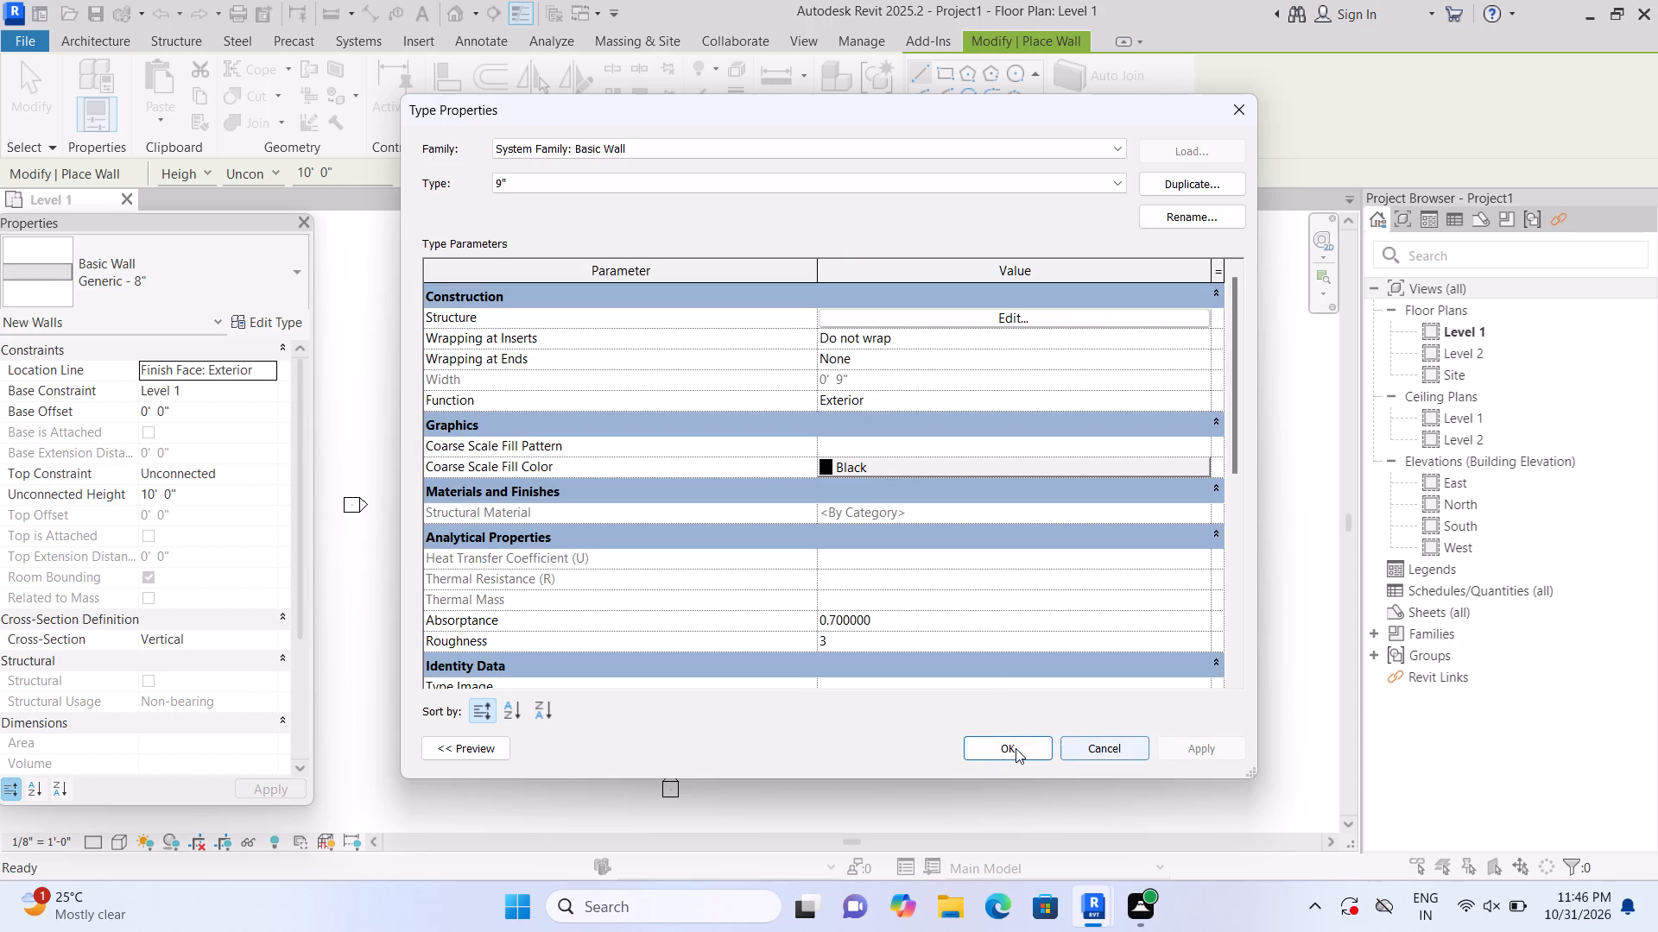
left_click(1016, 748)
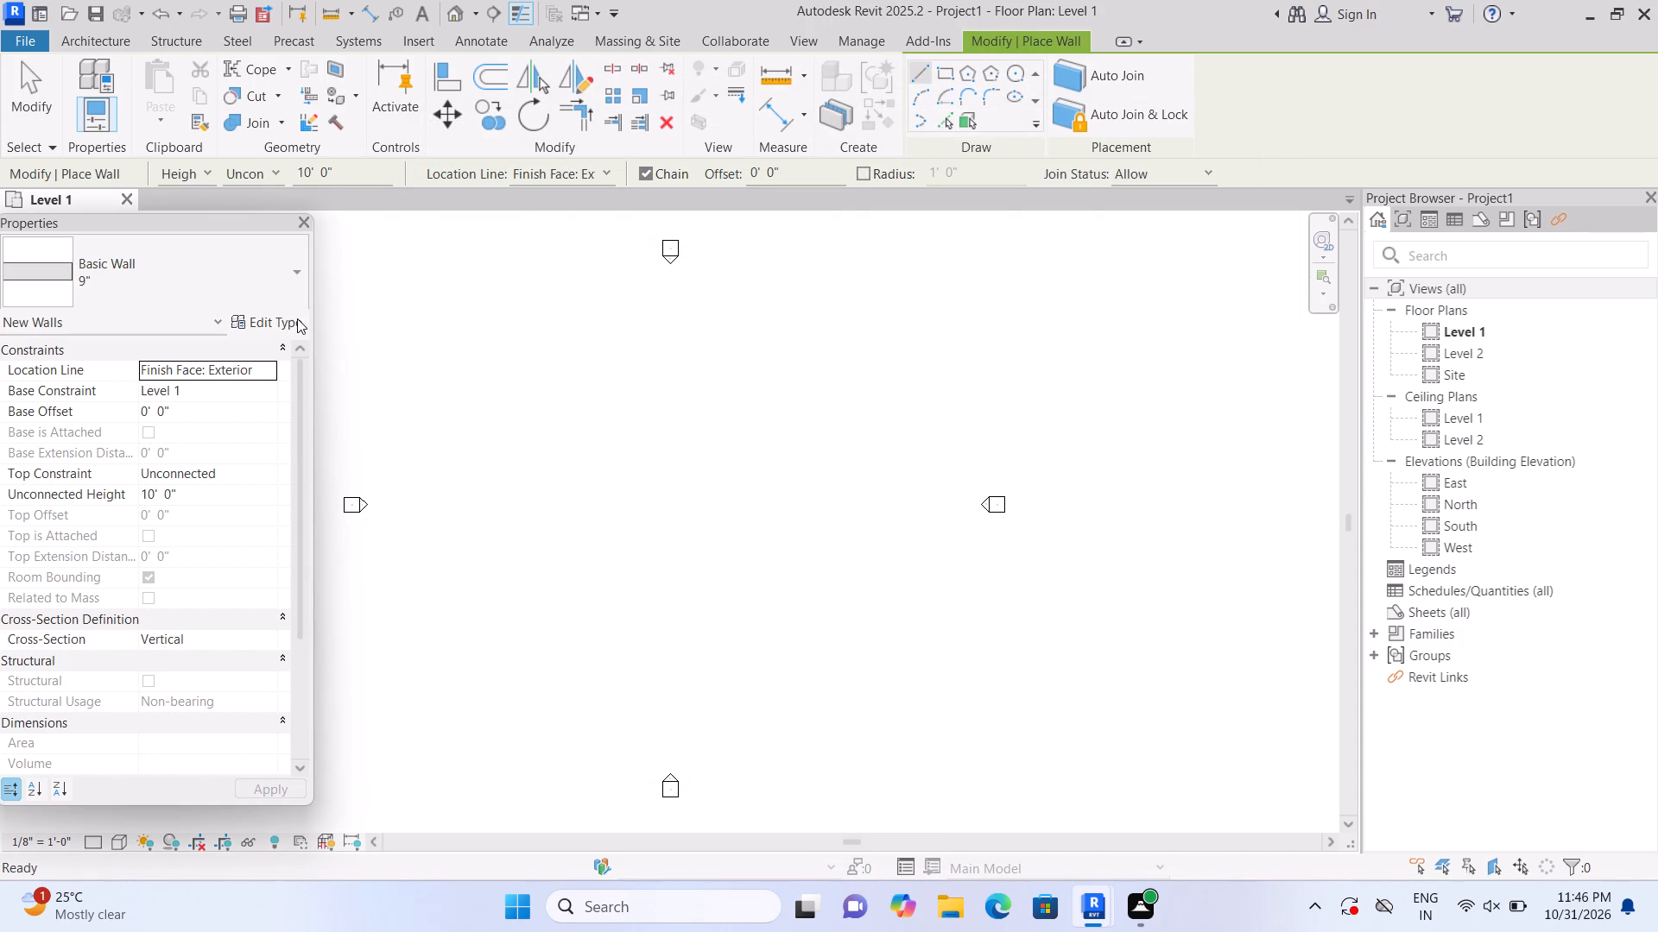
Duplicate the 9" wall type under the name 4.5".
left_click(282, 324)
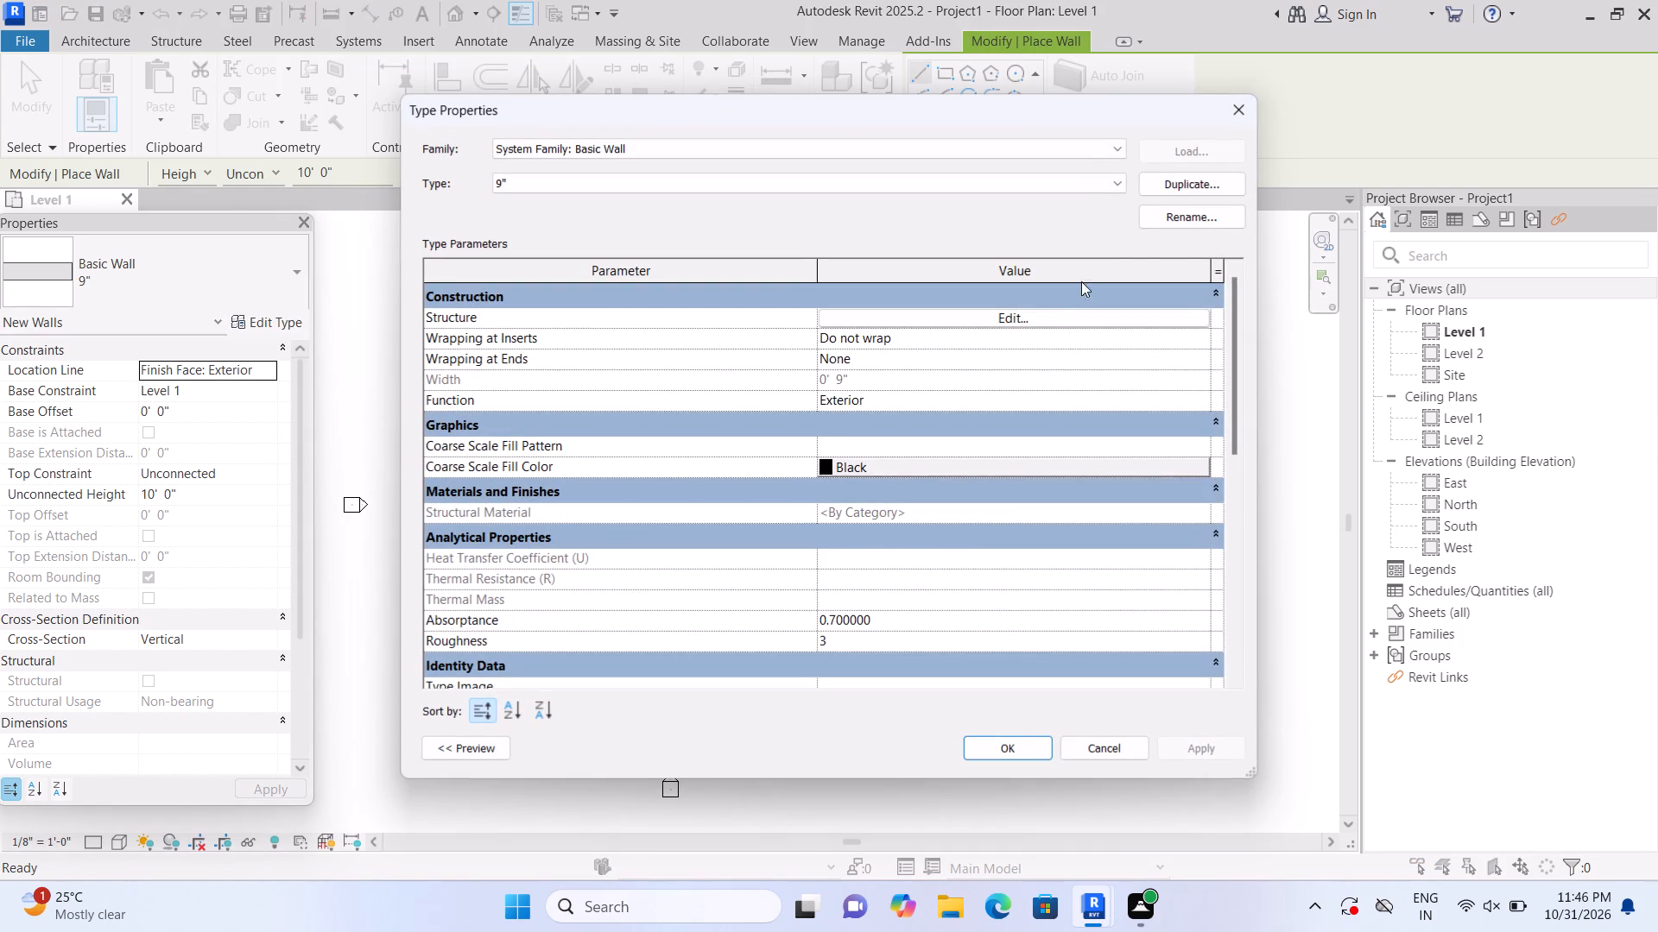
left_click(1175, 186)
left_click(874, 436)
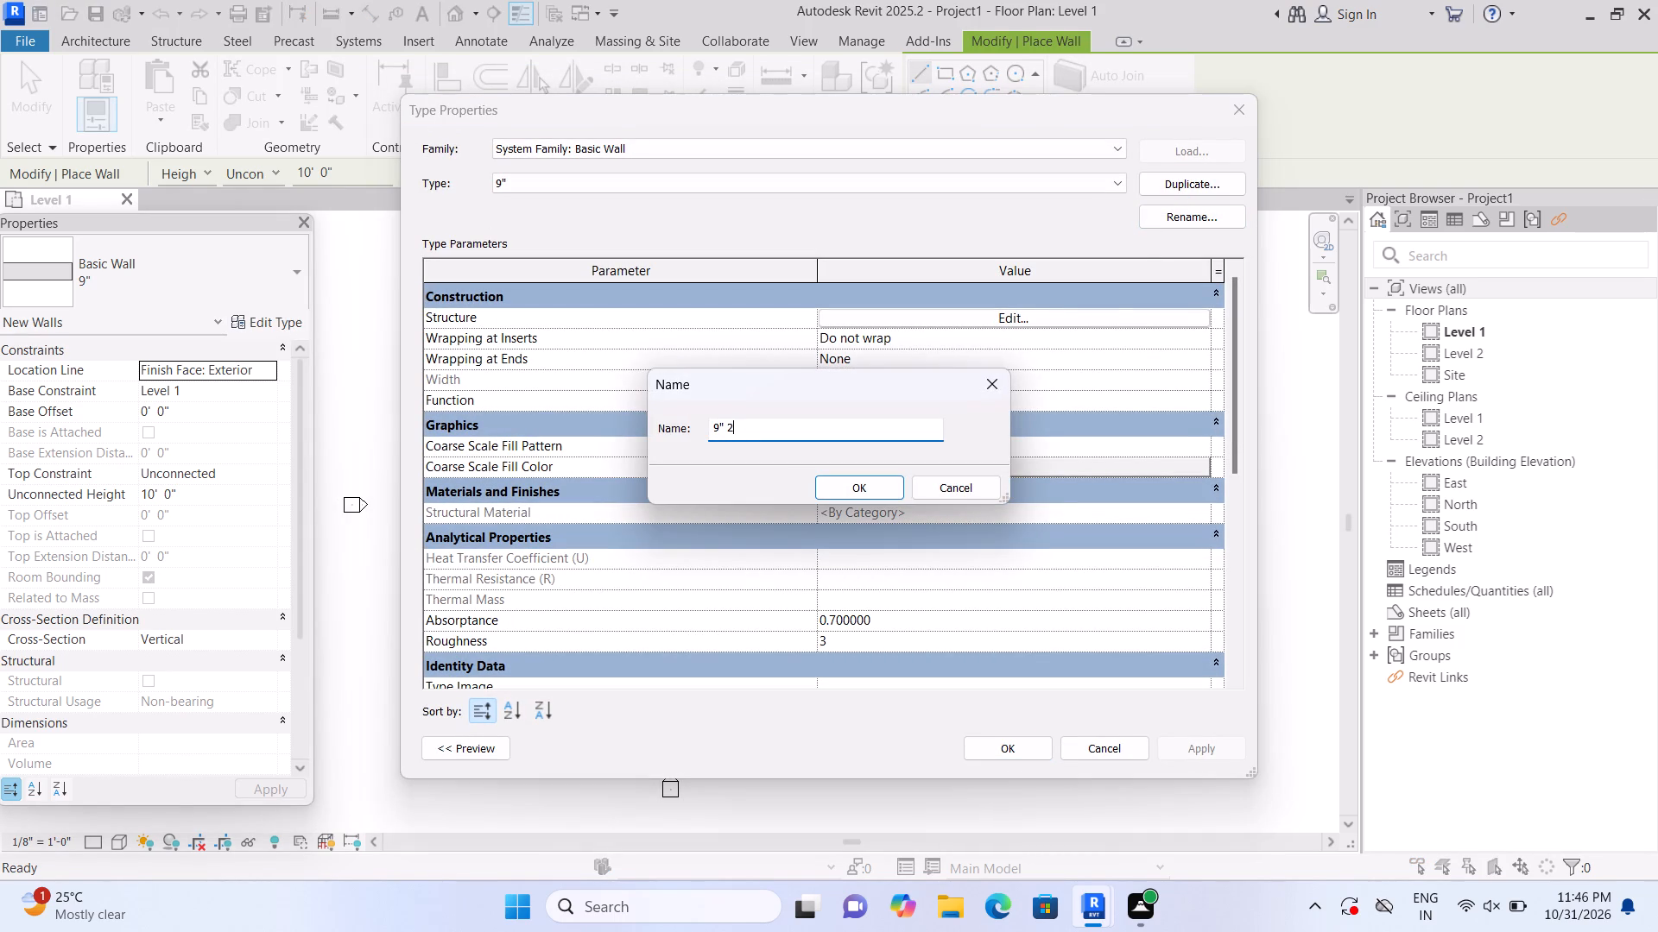
key("BackSpace")
key("BackSpace")
key("BackSpace")
key("BackSpace")
key("BackSpace")
key("BackSpace")
key("BackSpace")
key("BackSpace")
key("BackSpace")
key("BackSpace")
type("4.5\"")
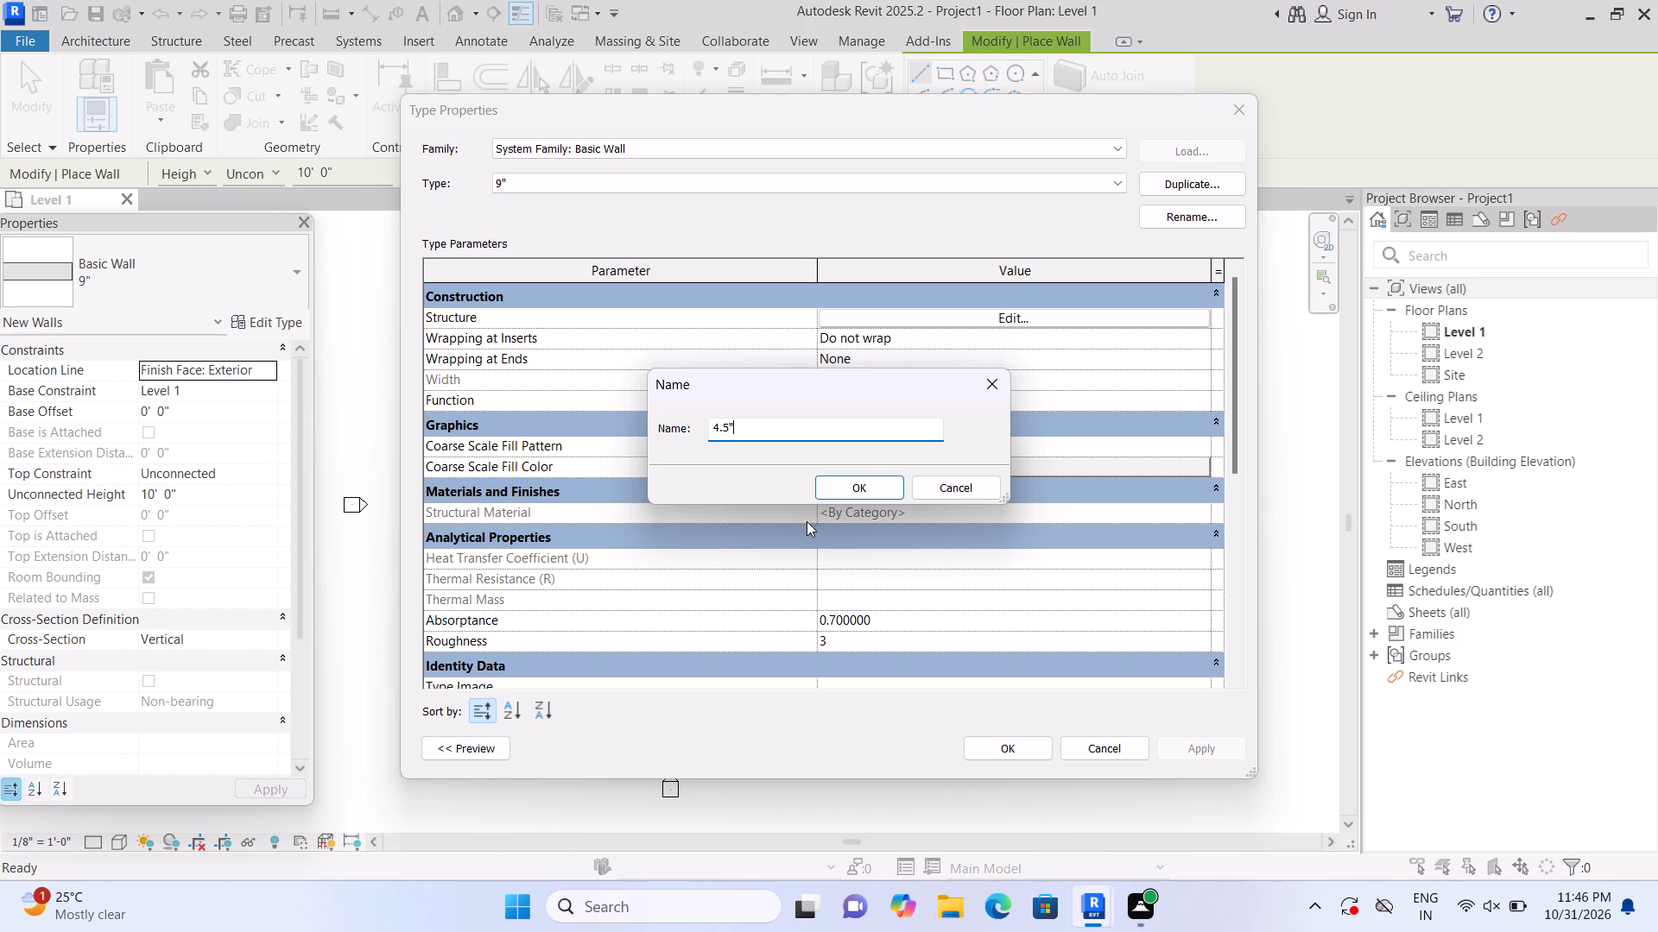
left_click(861, 492)
Set the structure layer thickness of the 4.5" wall type to 4.5" and apply the type changes.
left_click(1014, 319)
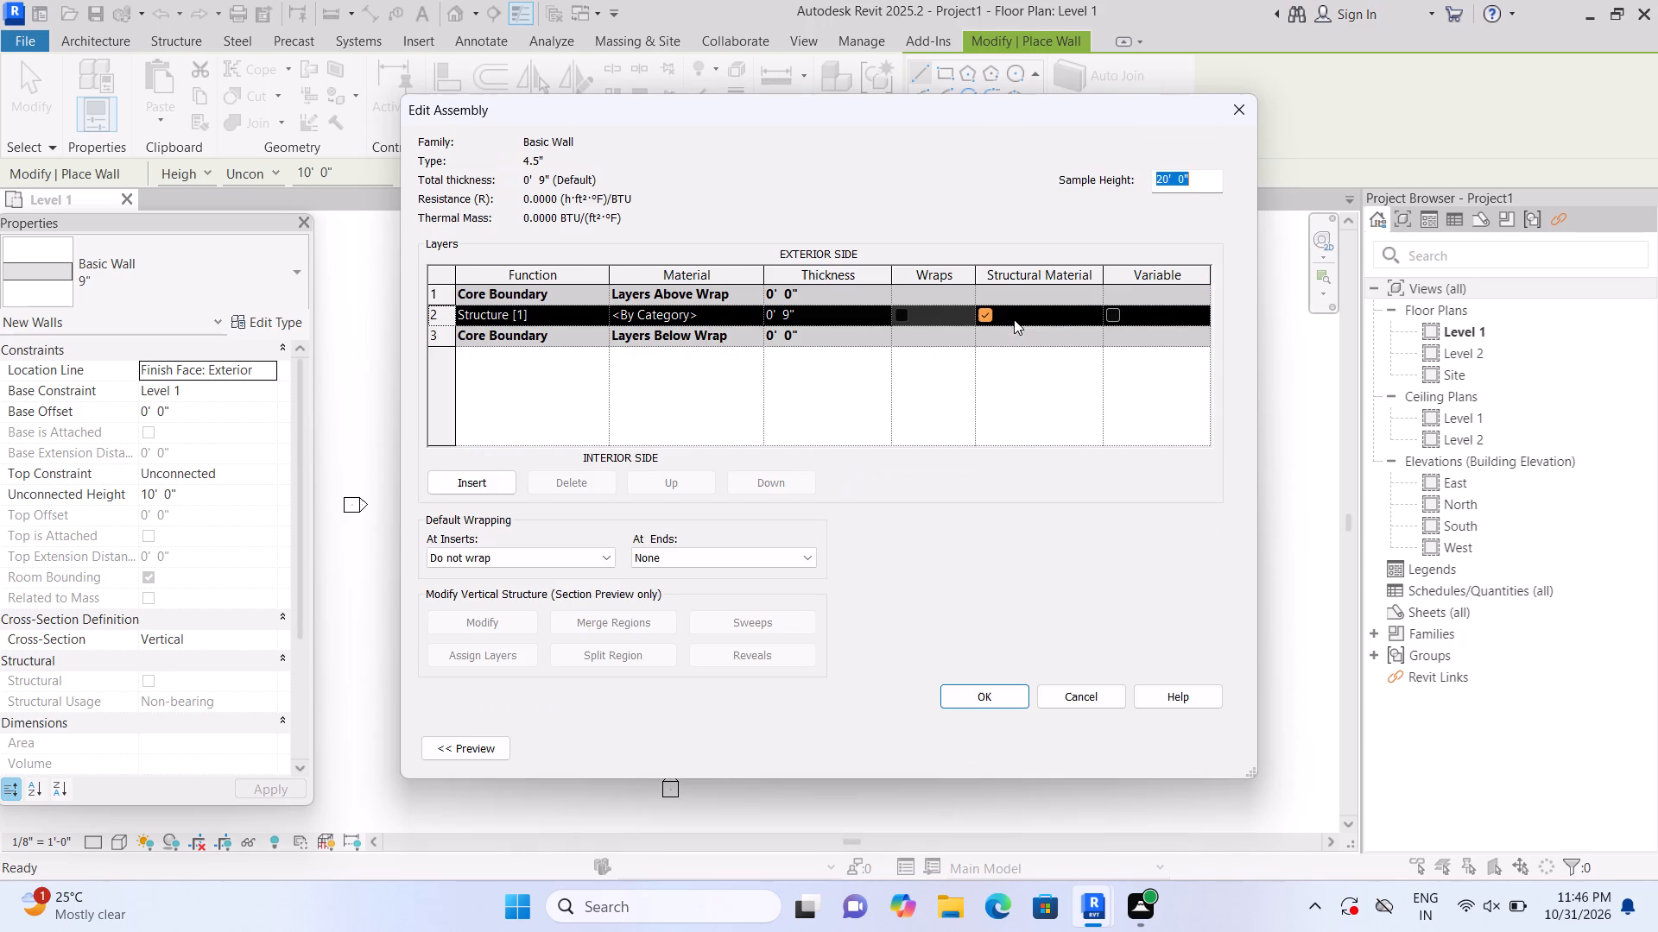
left_click(845, 320)
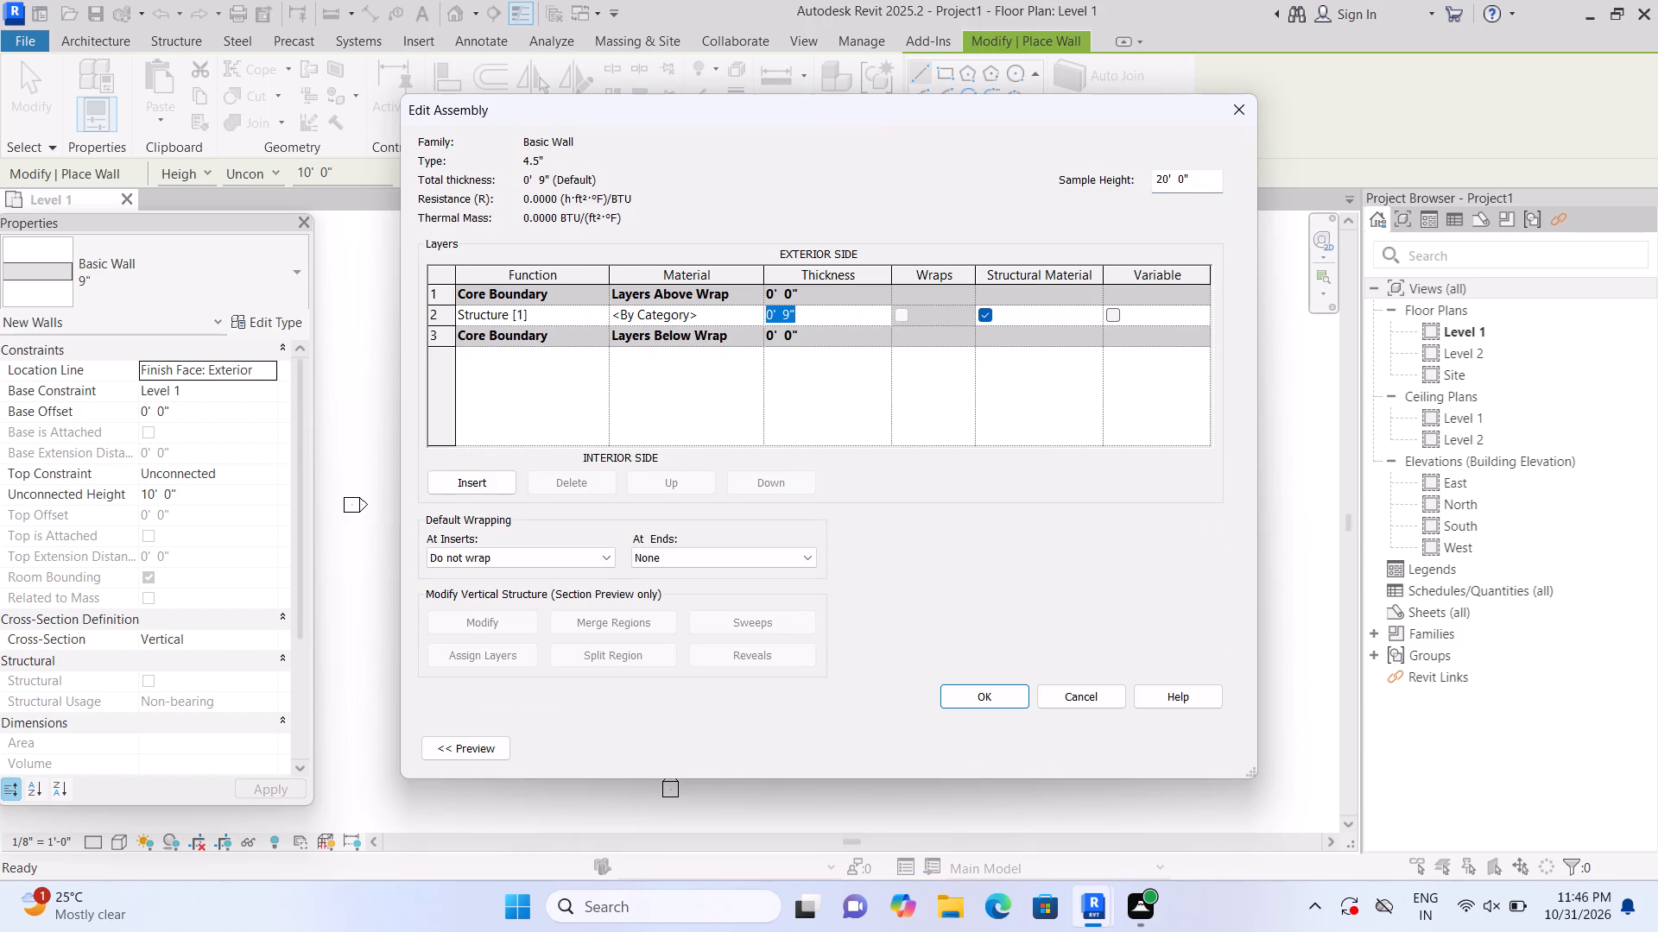
key("BackSpace")
type("4.5\"")
key("Return")
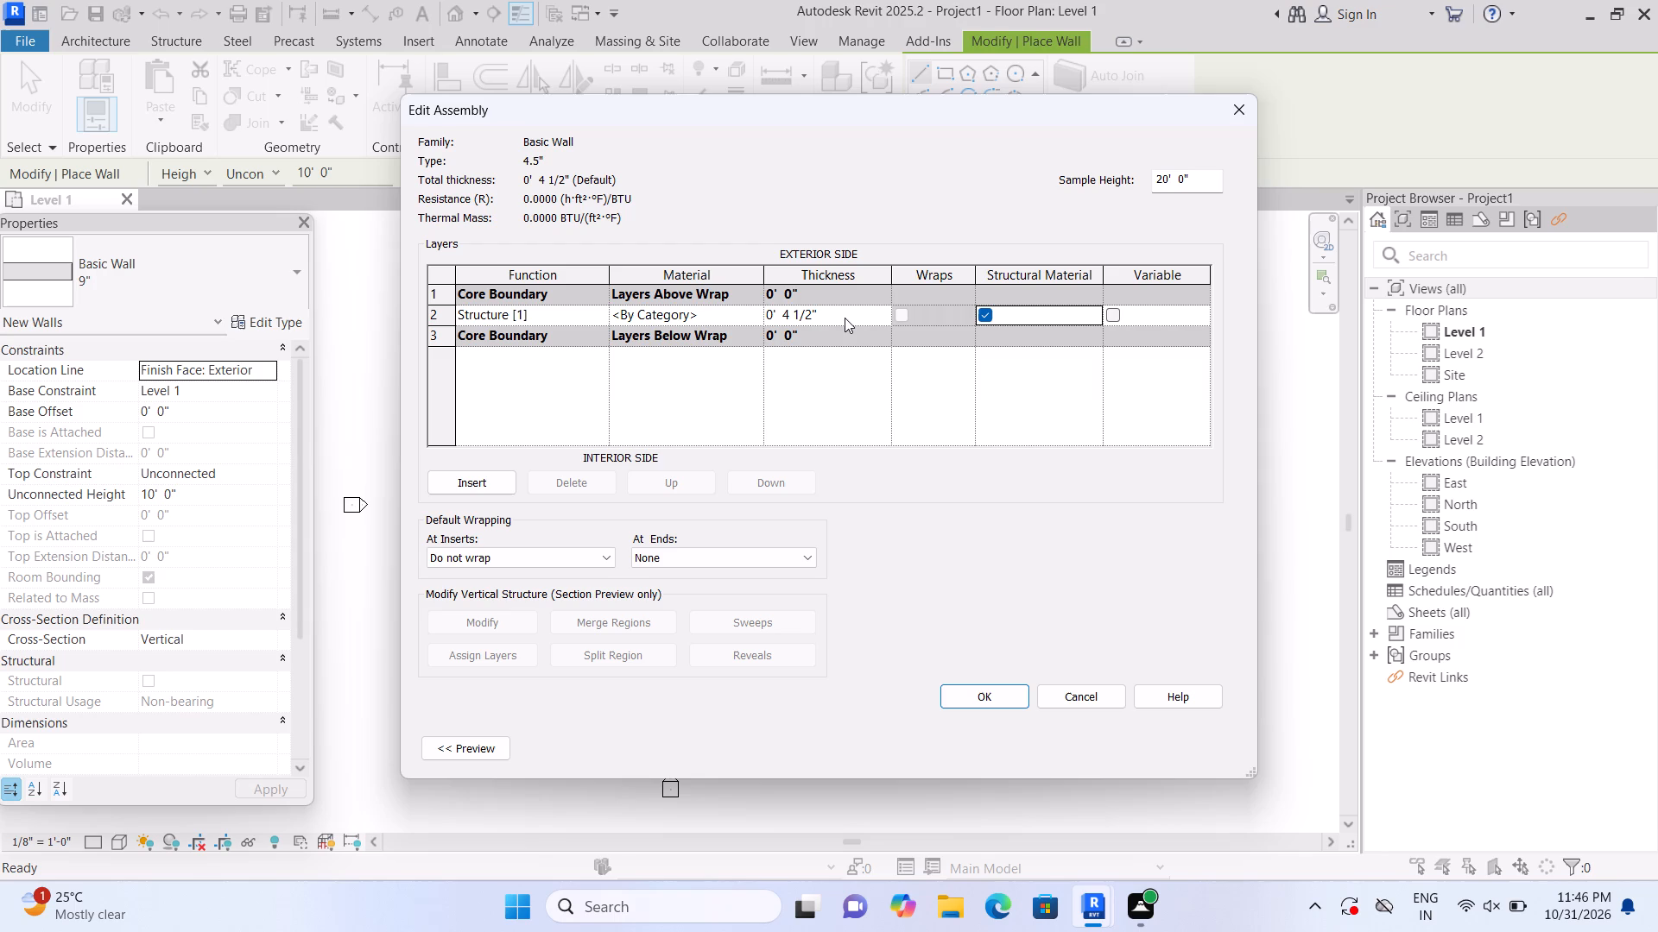
left_click(1003, 694)
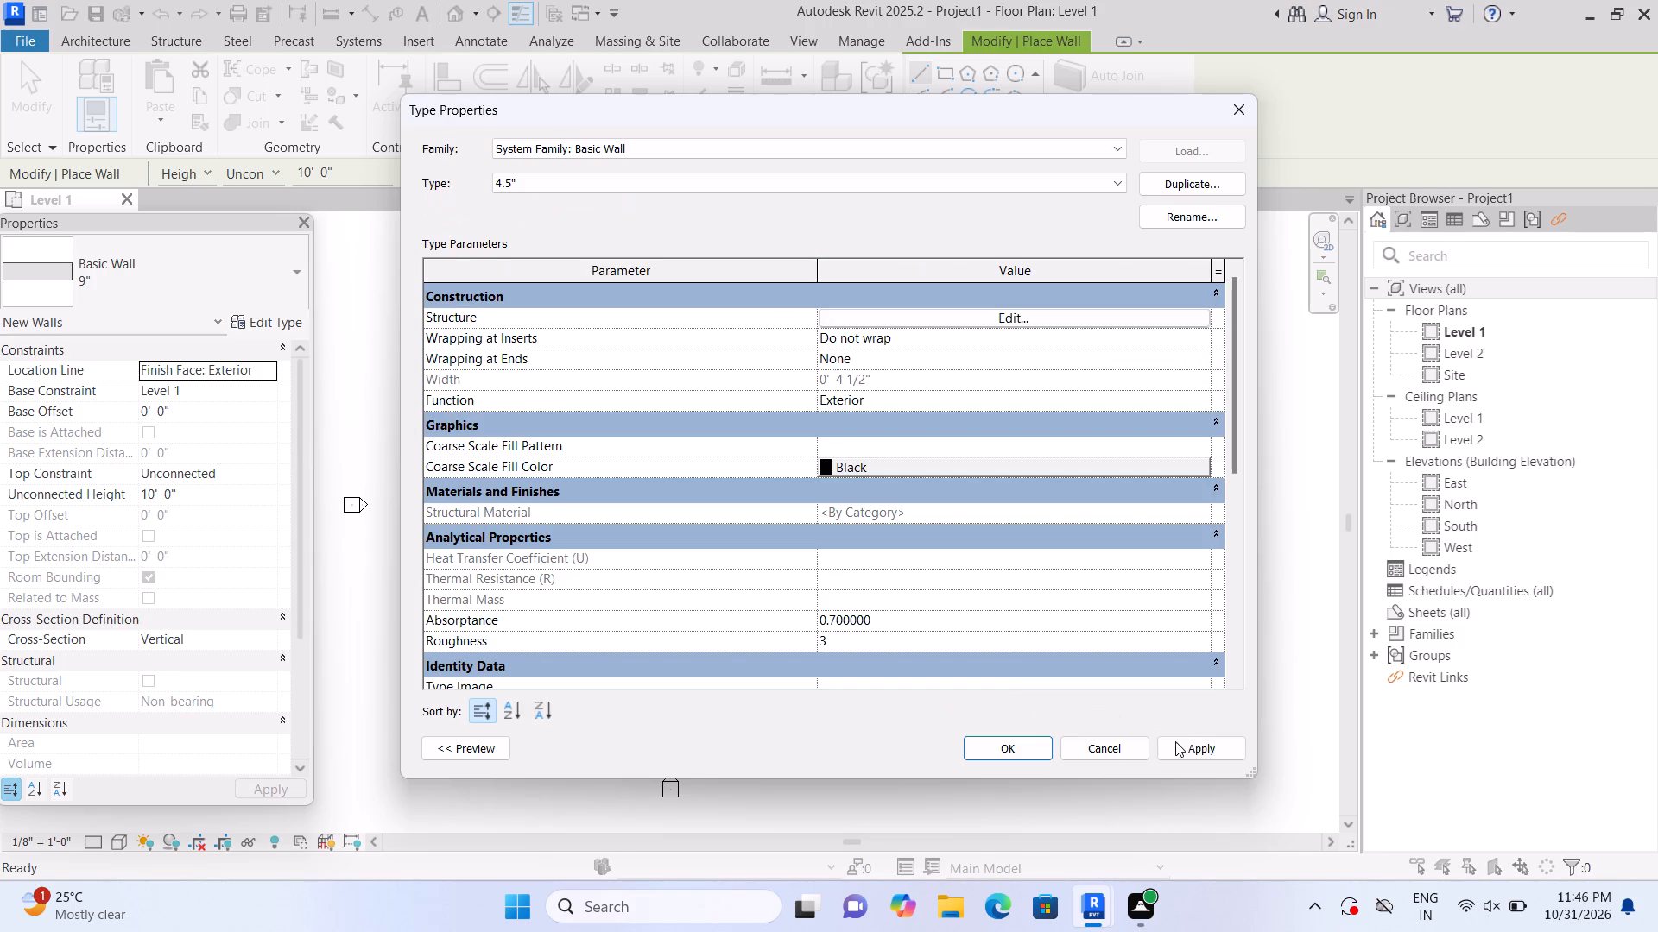
left_click(1180, 744)
left_click(1025, 746)
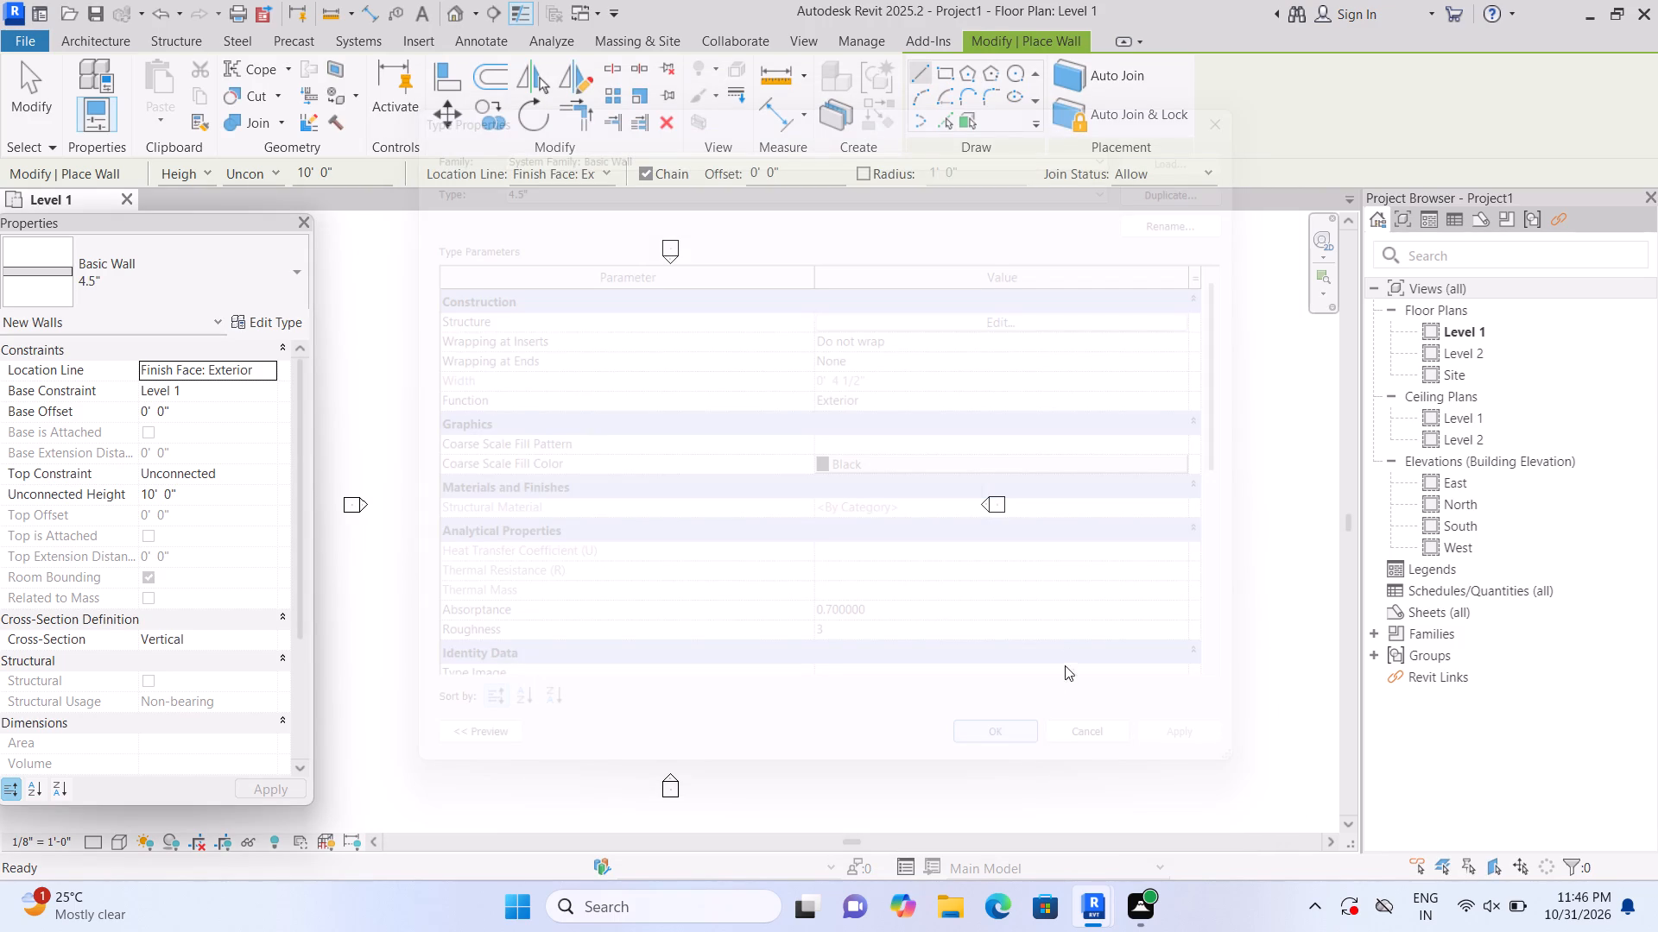
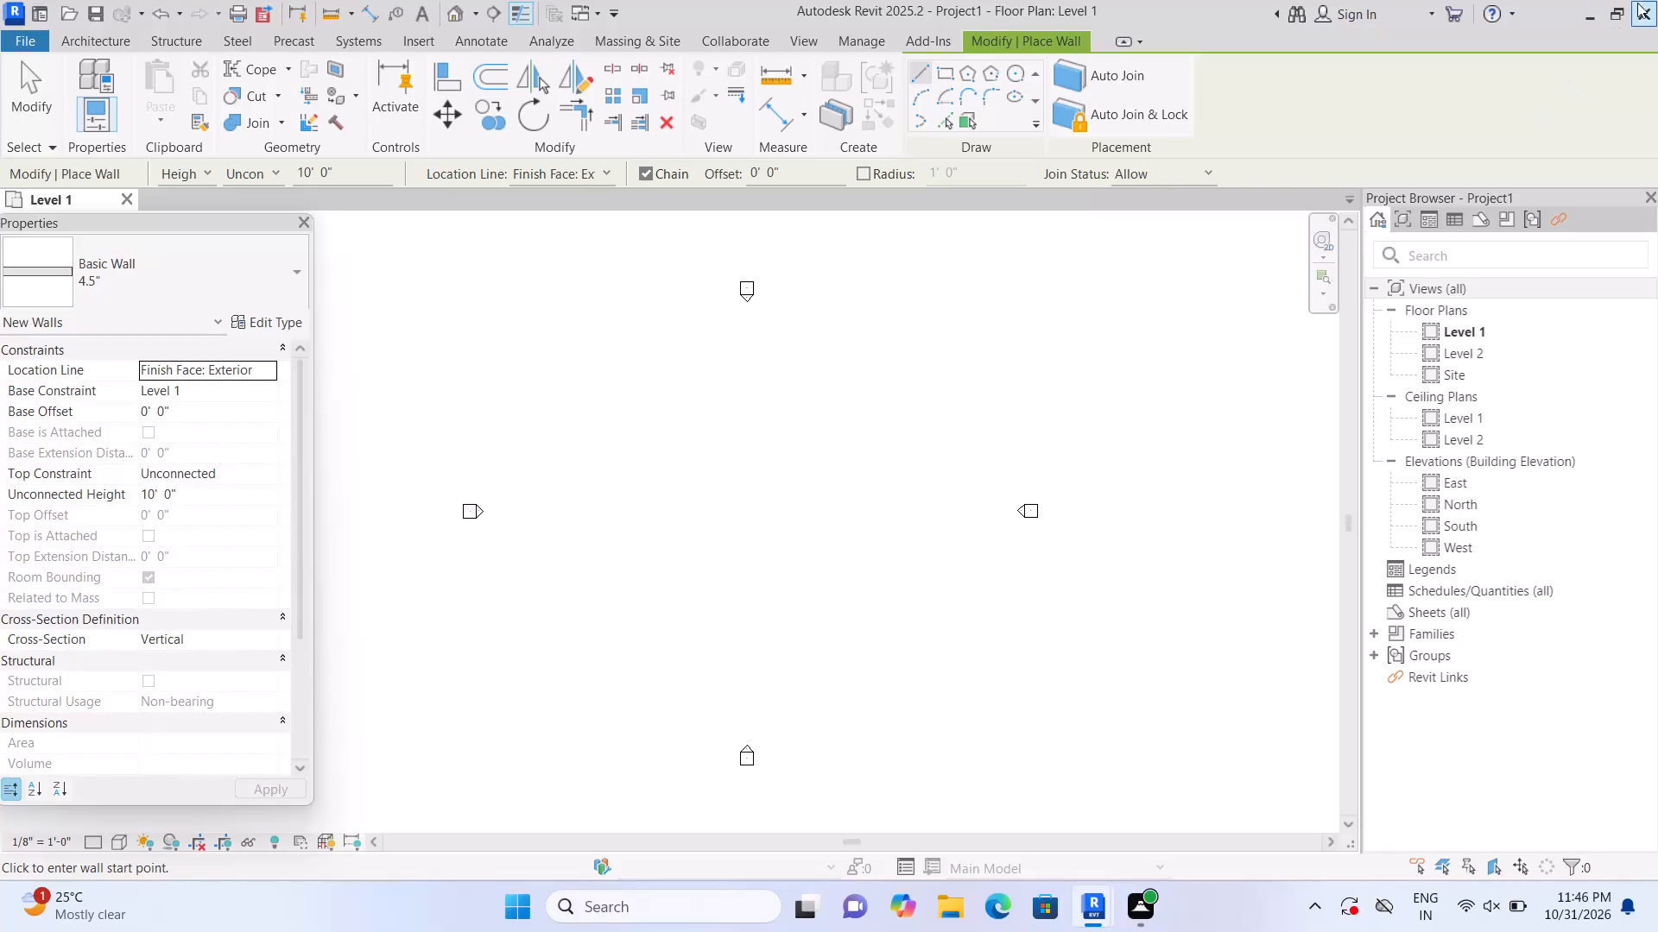
Close Revit with the new project that holds the 9" and 4.5" wall types.
left_click(1640, 7)
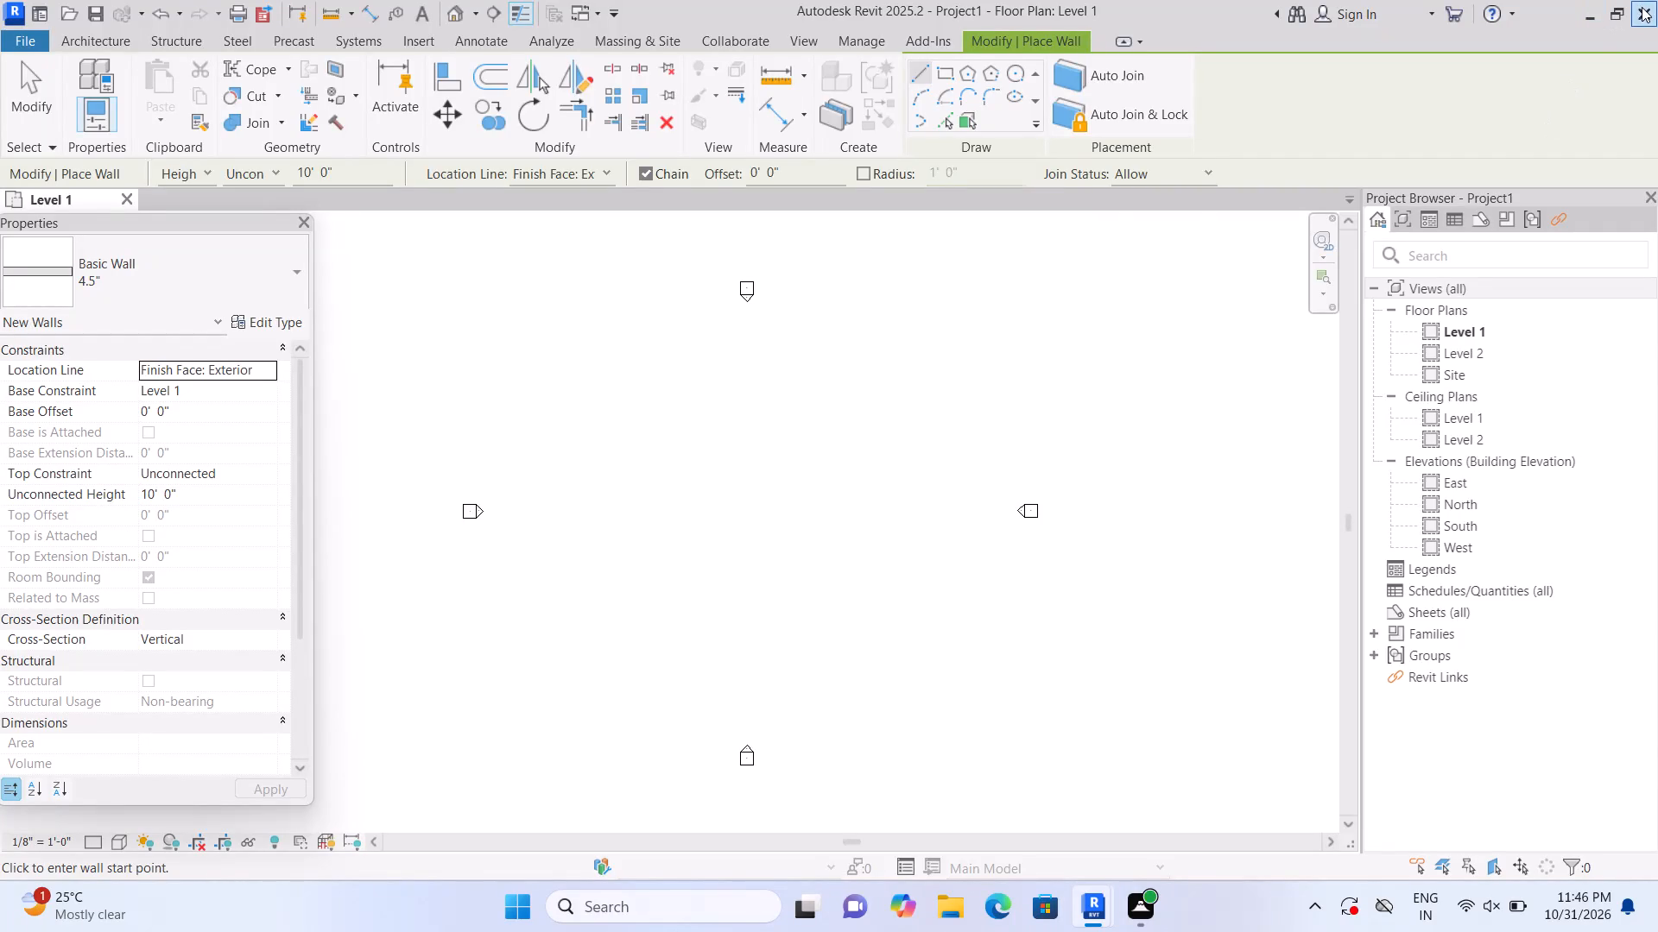
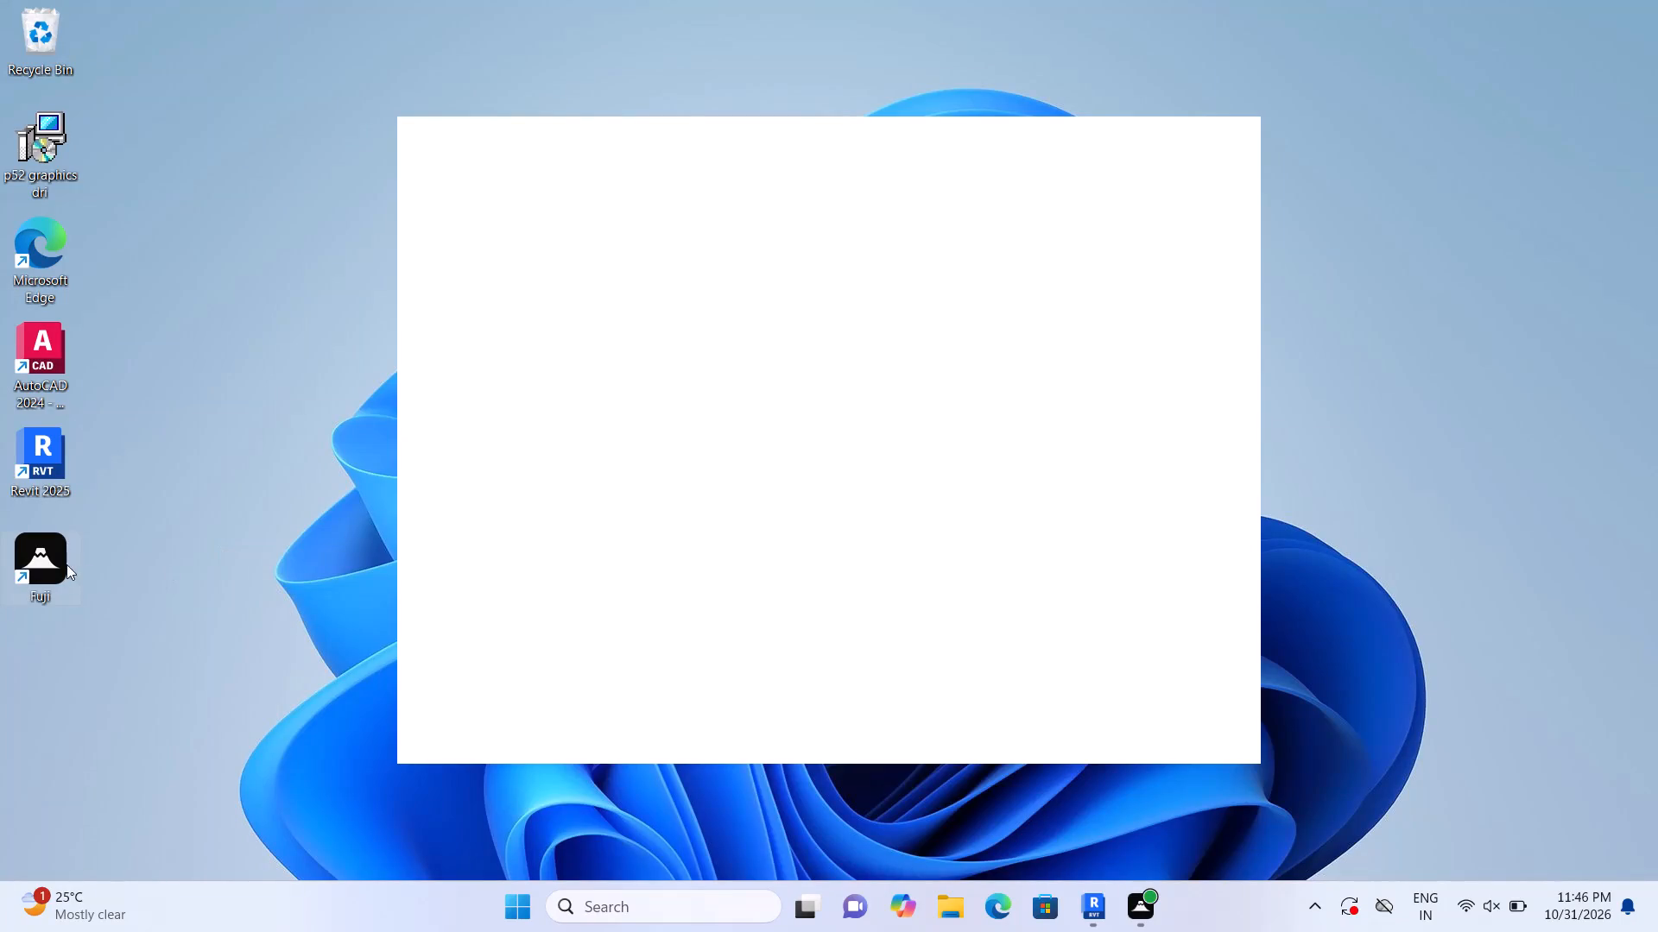
Launch the Fuji application from its desktop shortcut.
double_click(54, 561)
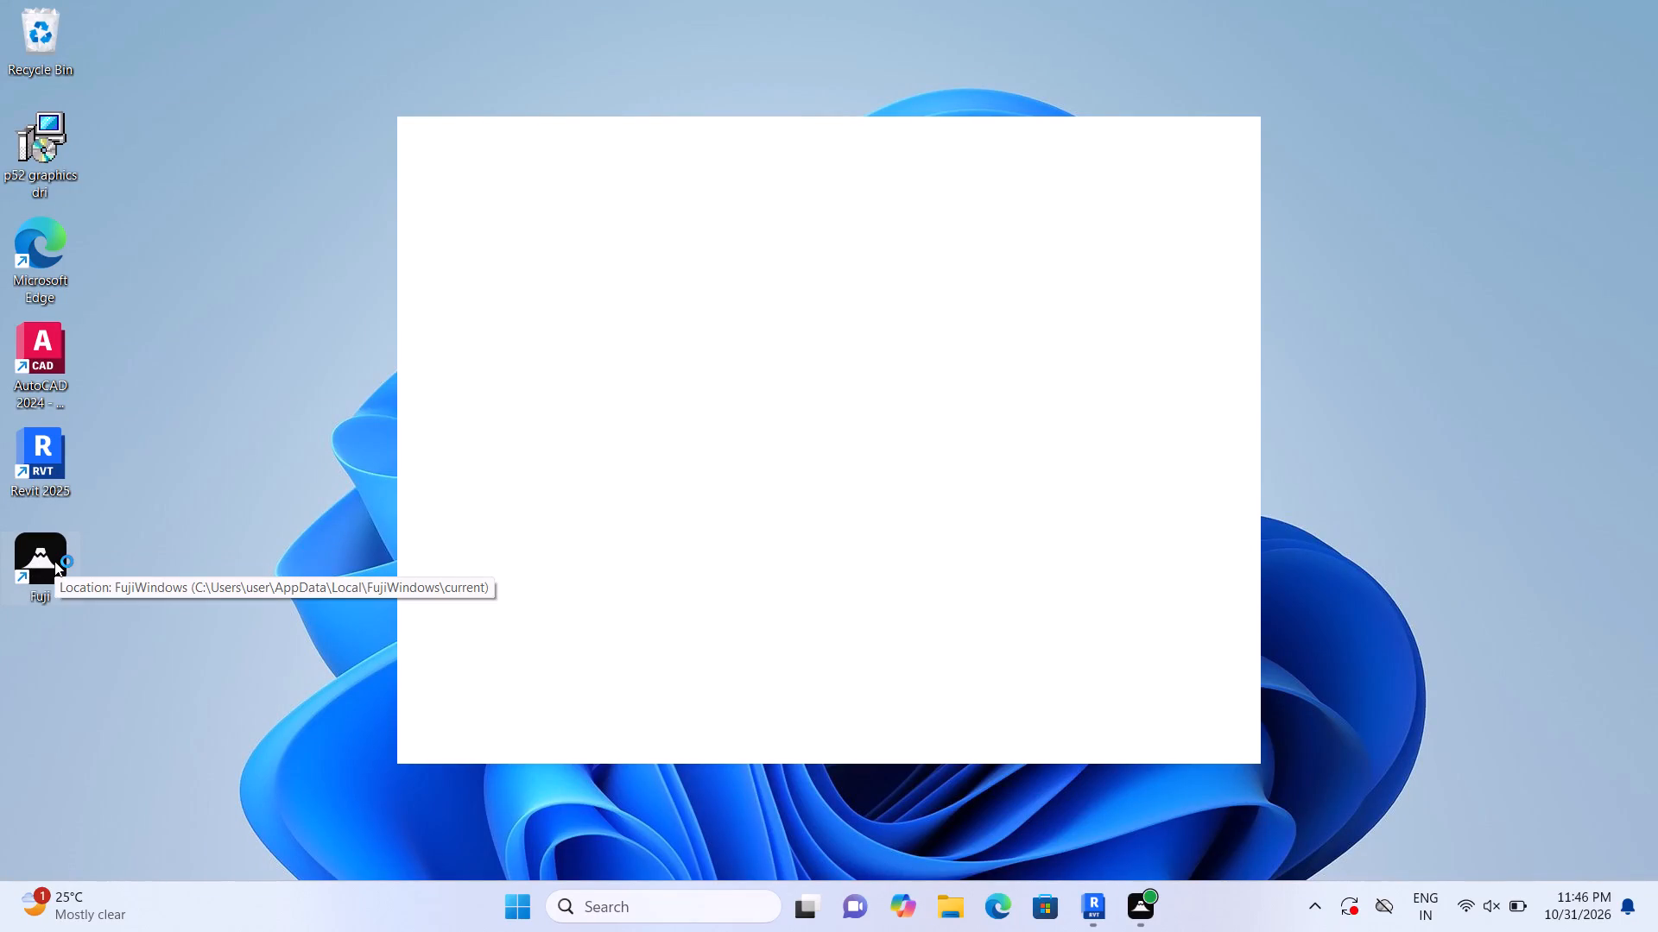
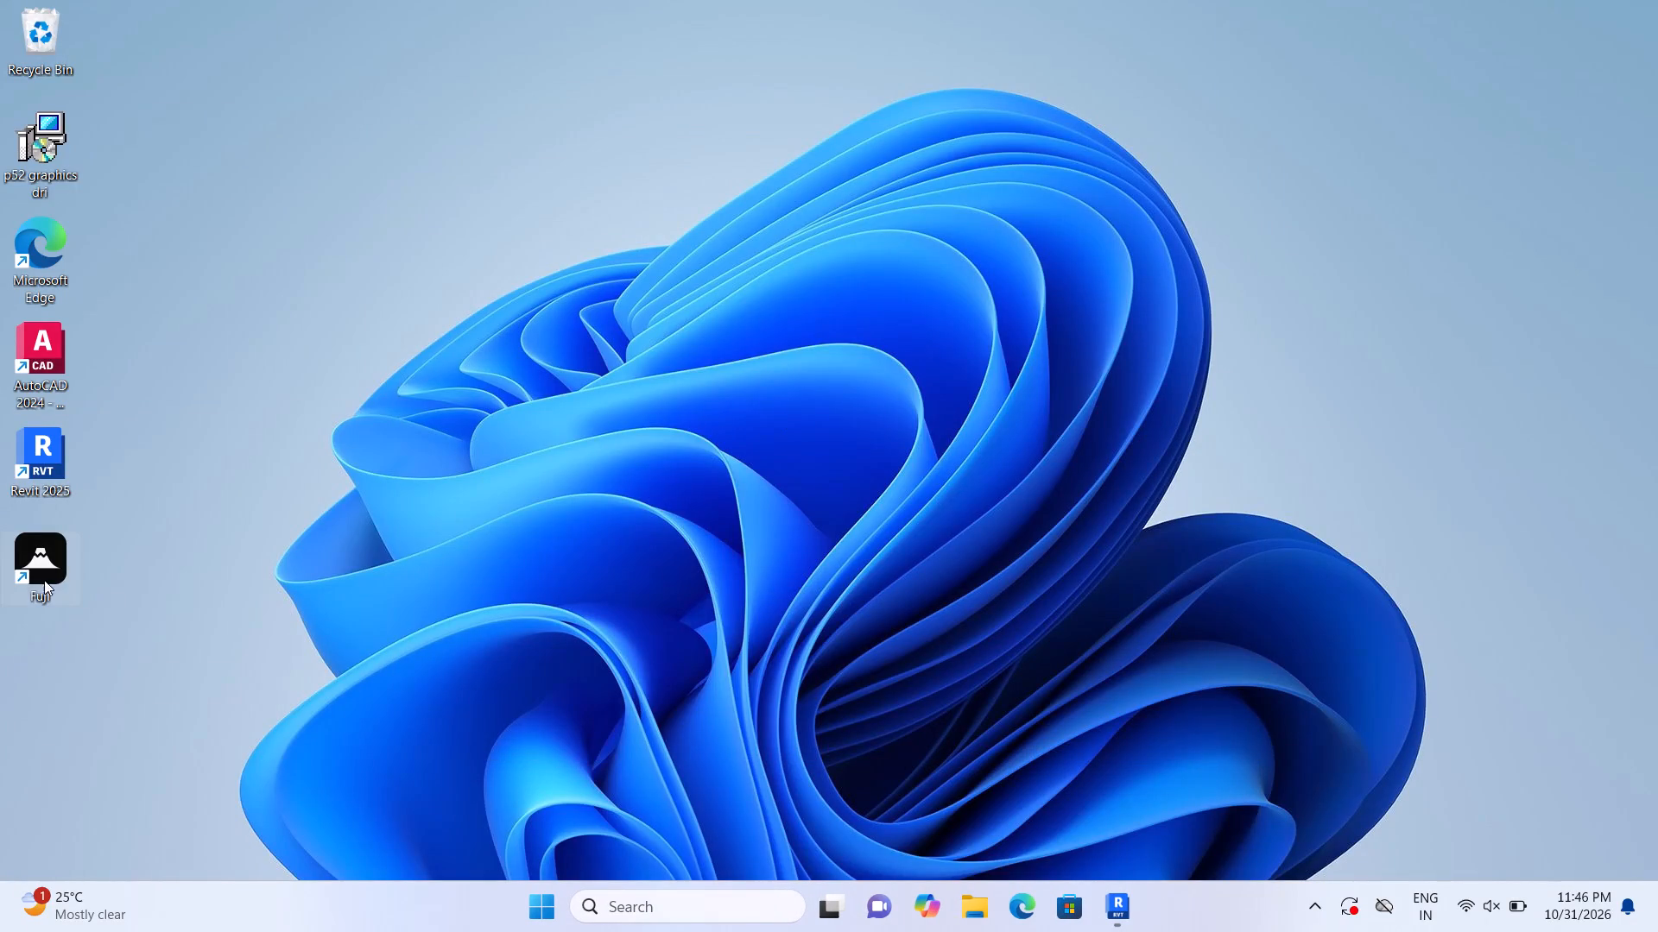
Launch the Fuji application from its desktop shortcut.
double_click(26, 550)
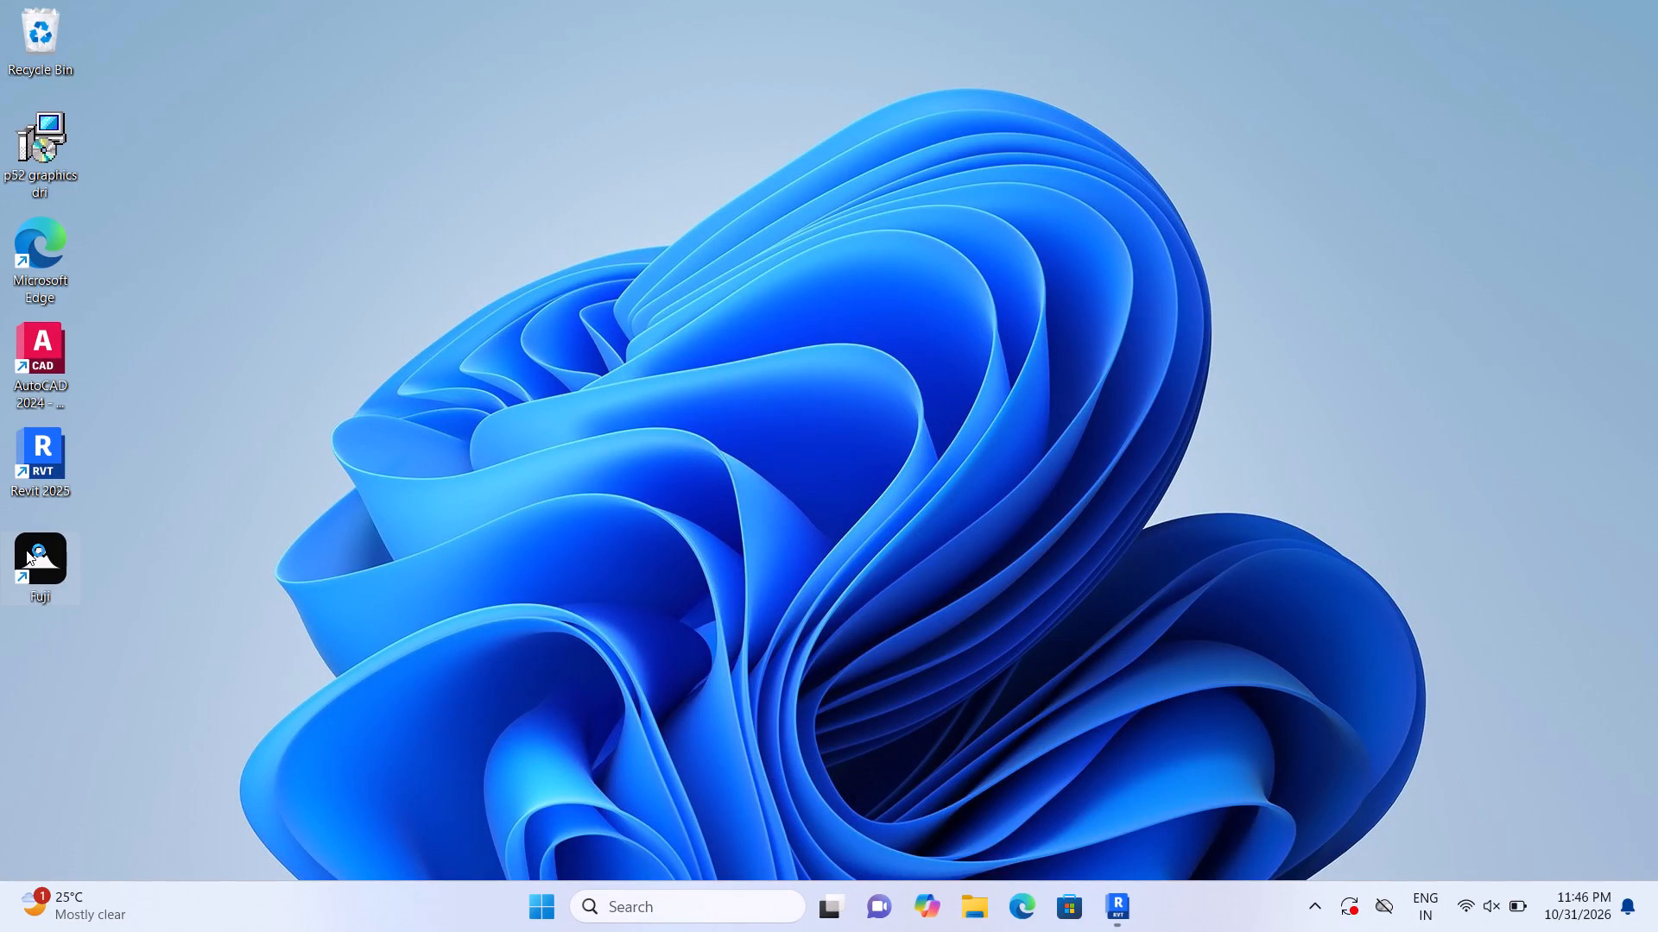
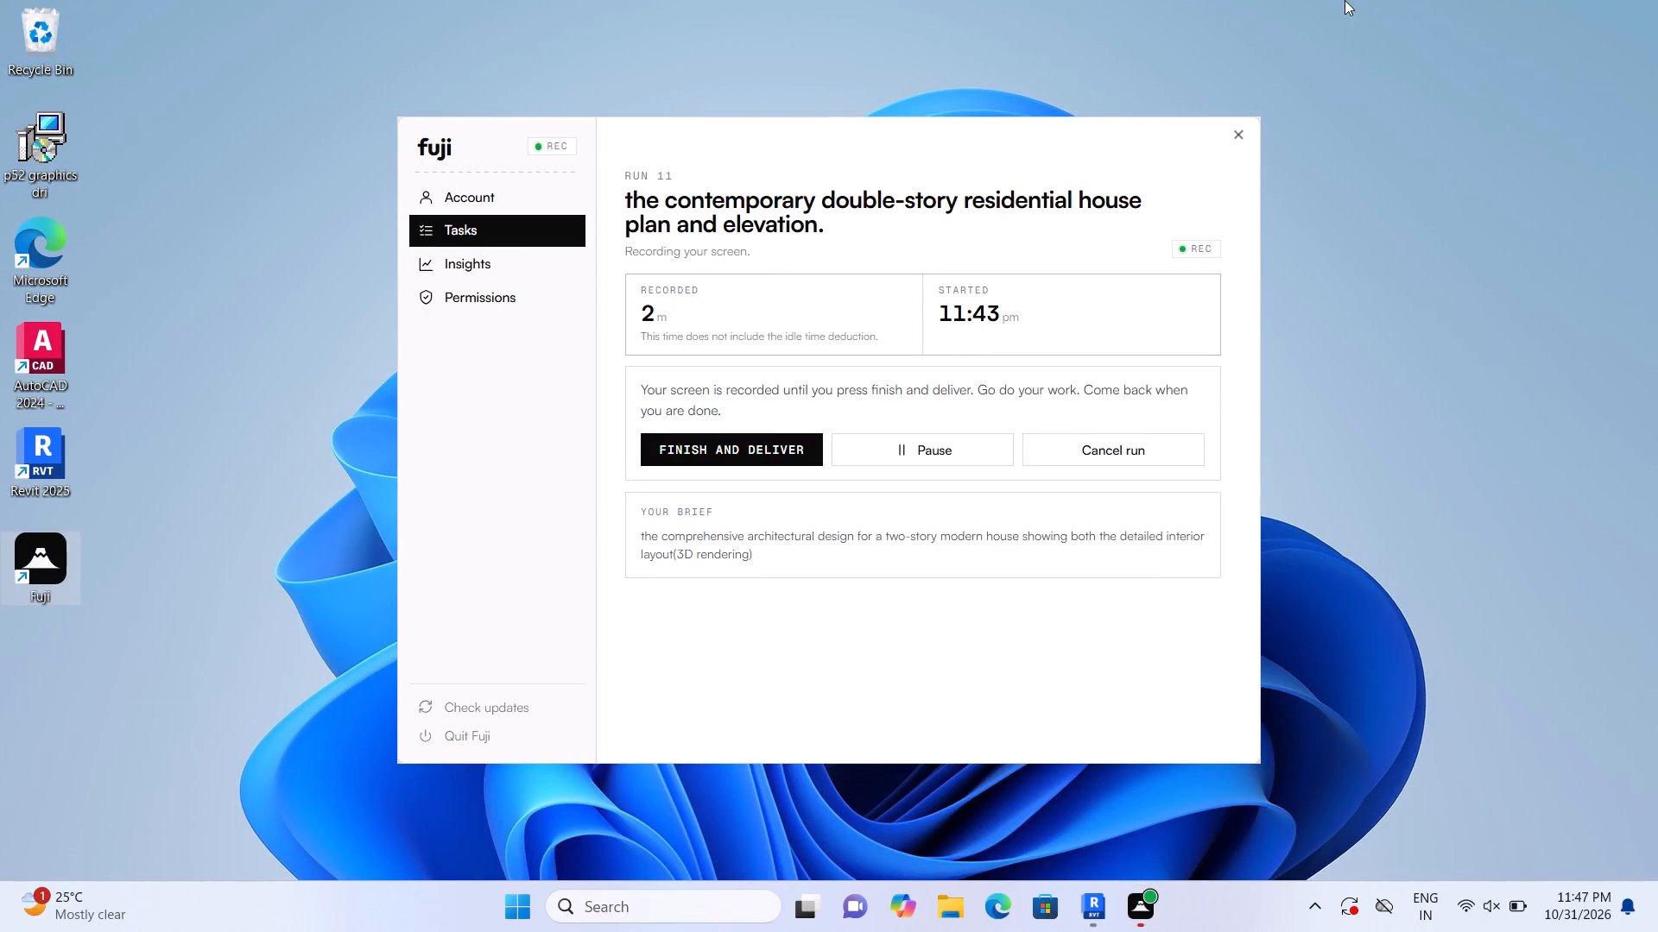
Close the Fuji window showing the current run's recording details.
left_click(1243, 135)
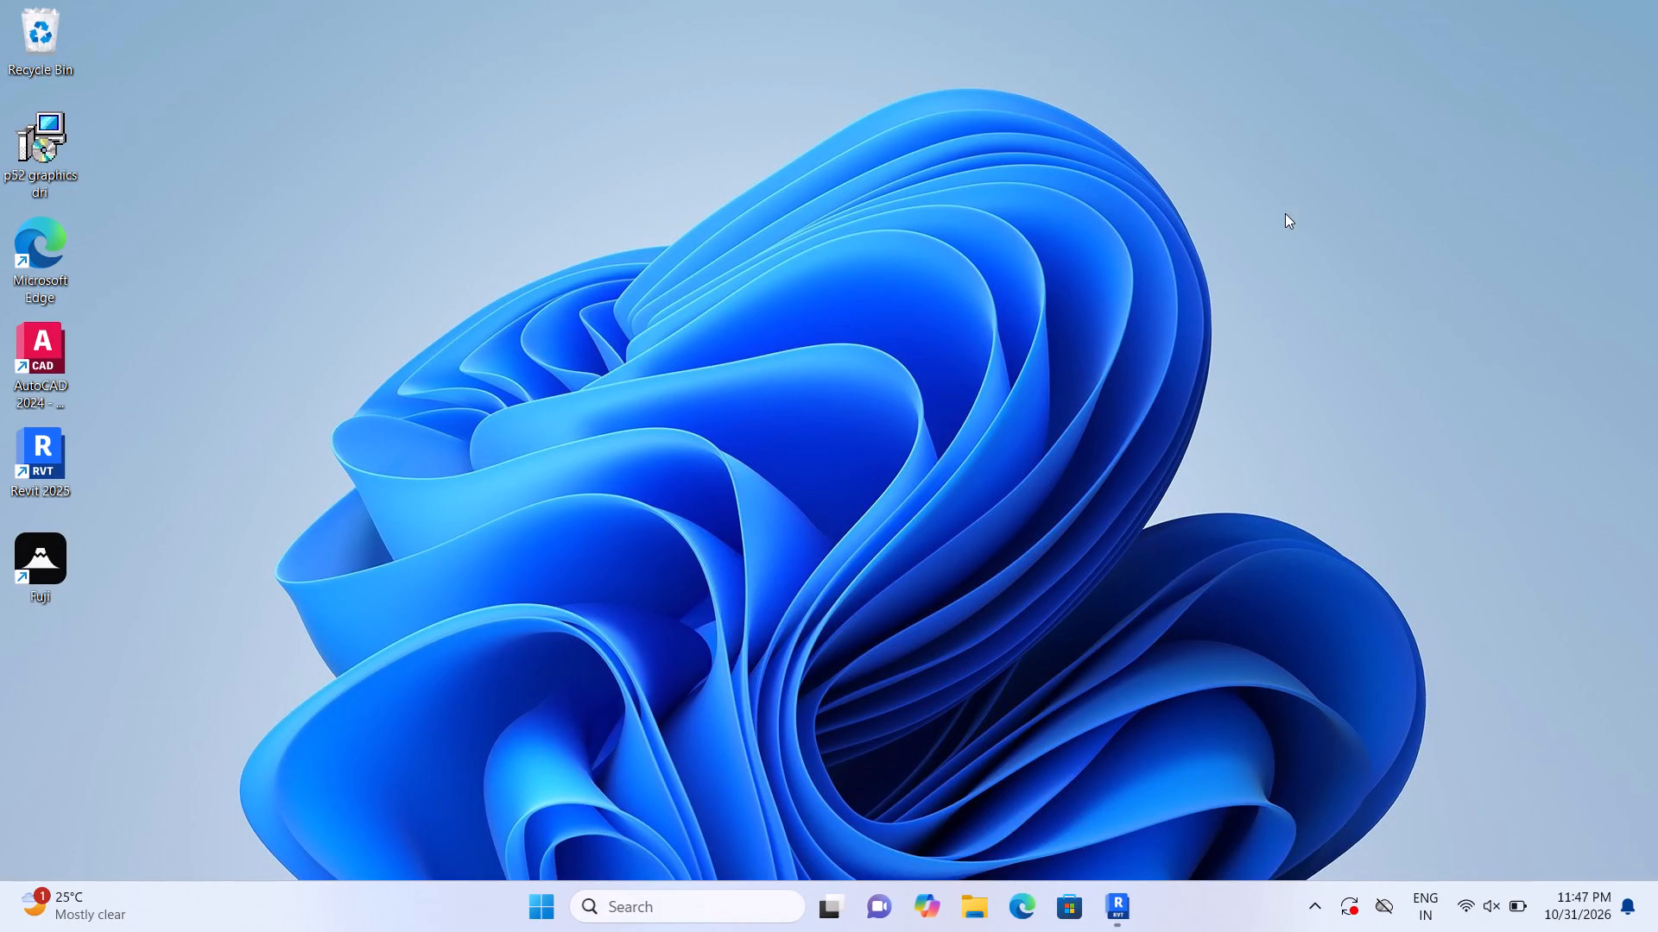
Launch Fuji again from its desktop shortcut.
double_click(34, 545)
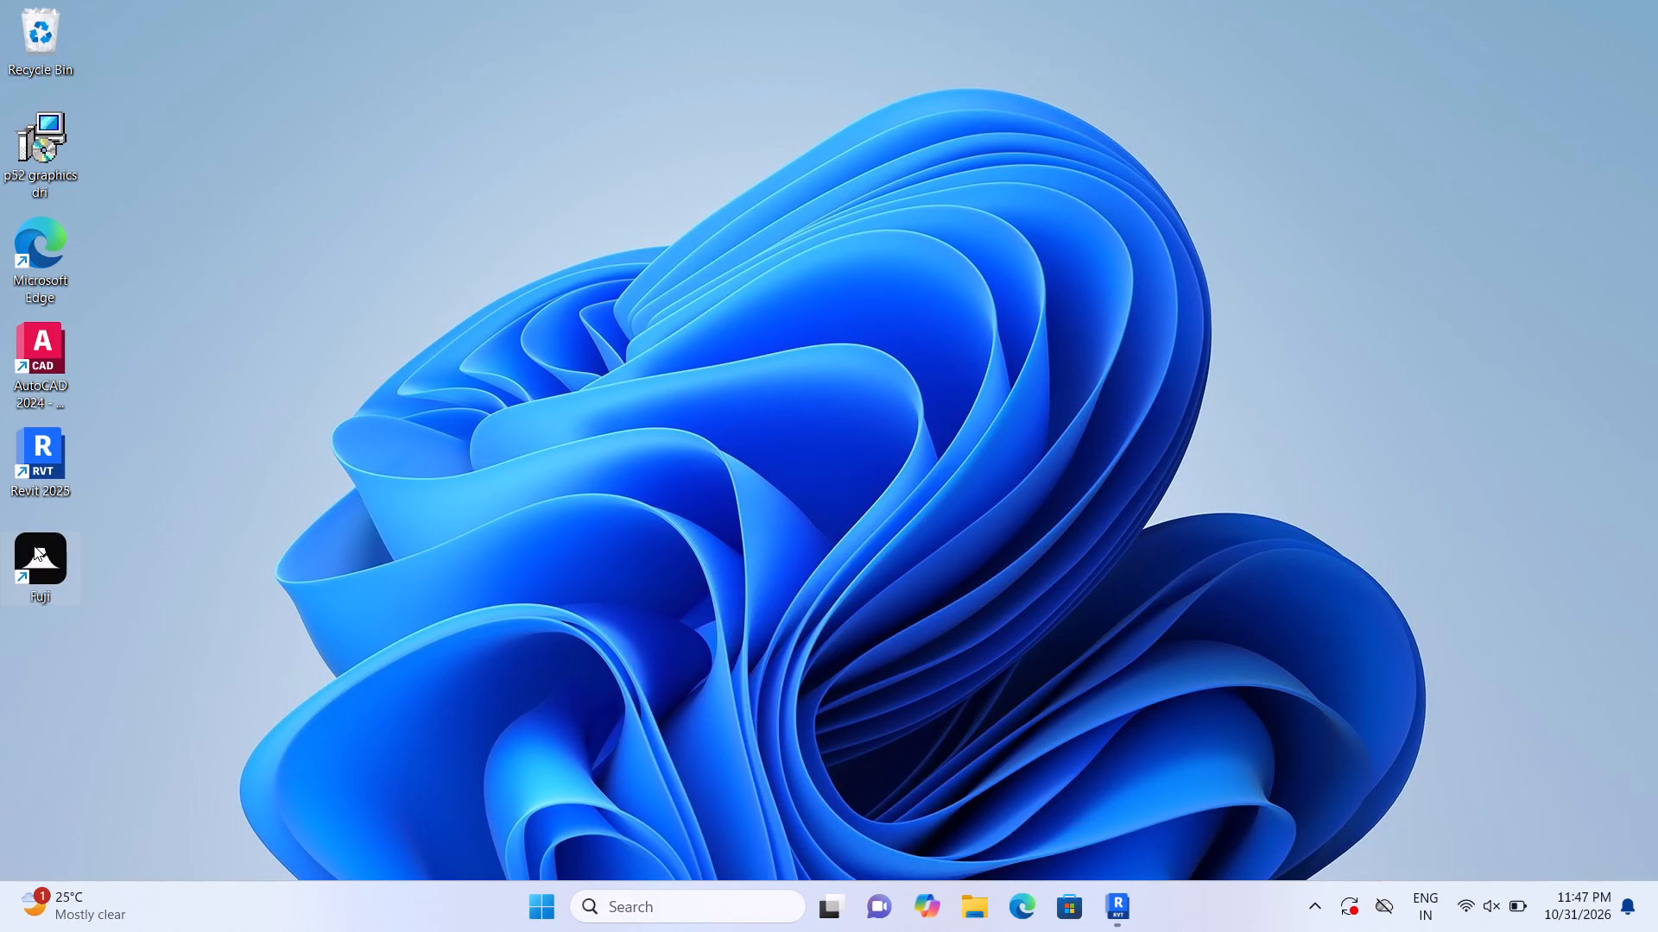
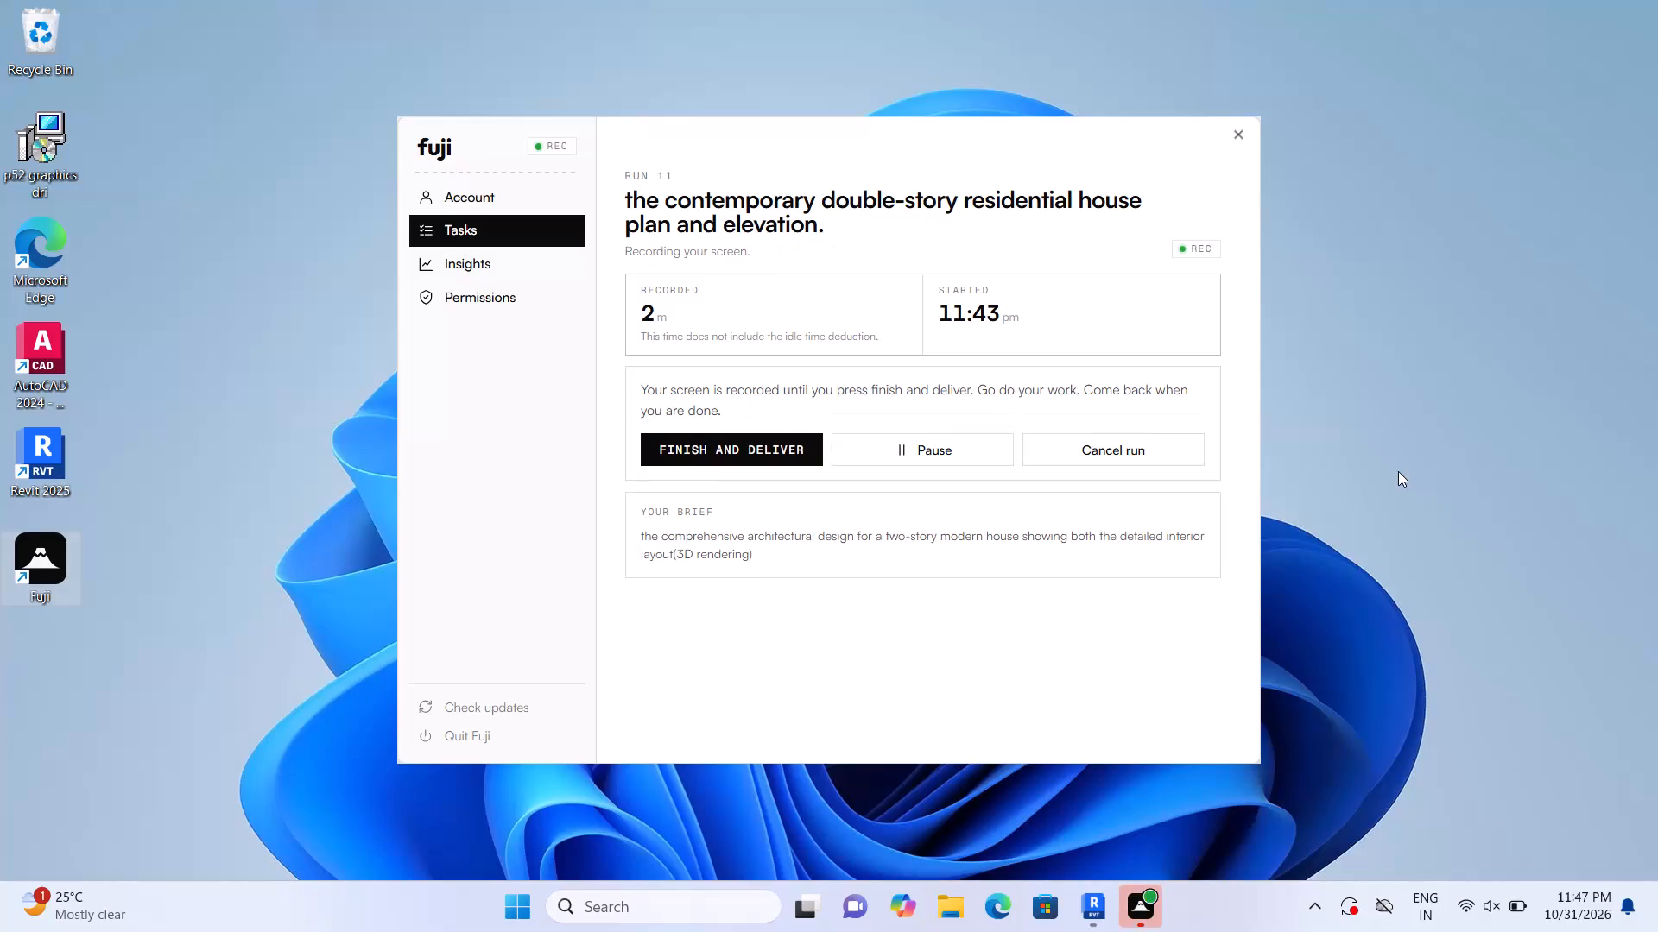
Close the Fuji window showing the recording details of the current run.
left_click(1399, 471)
left_click(1240, 143)
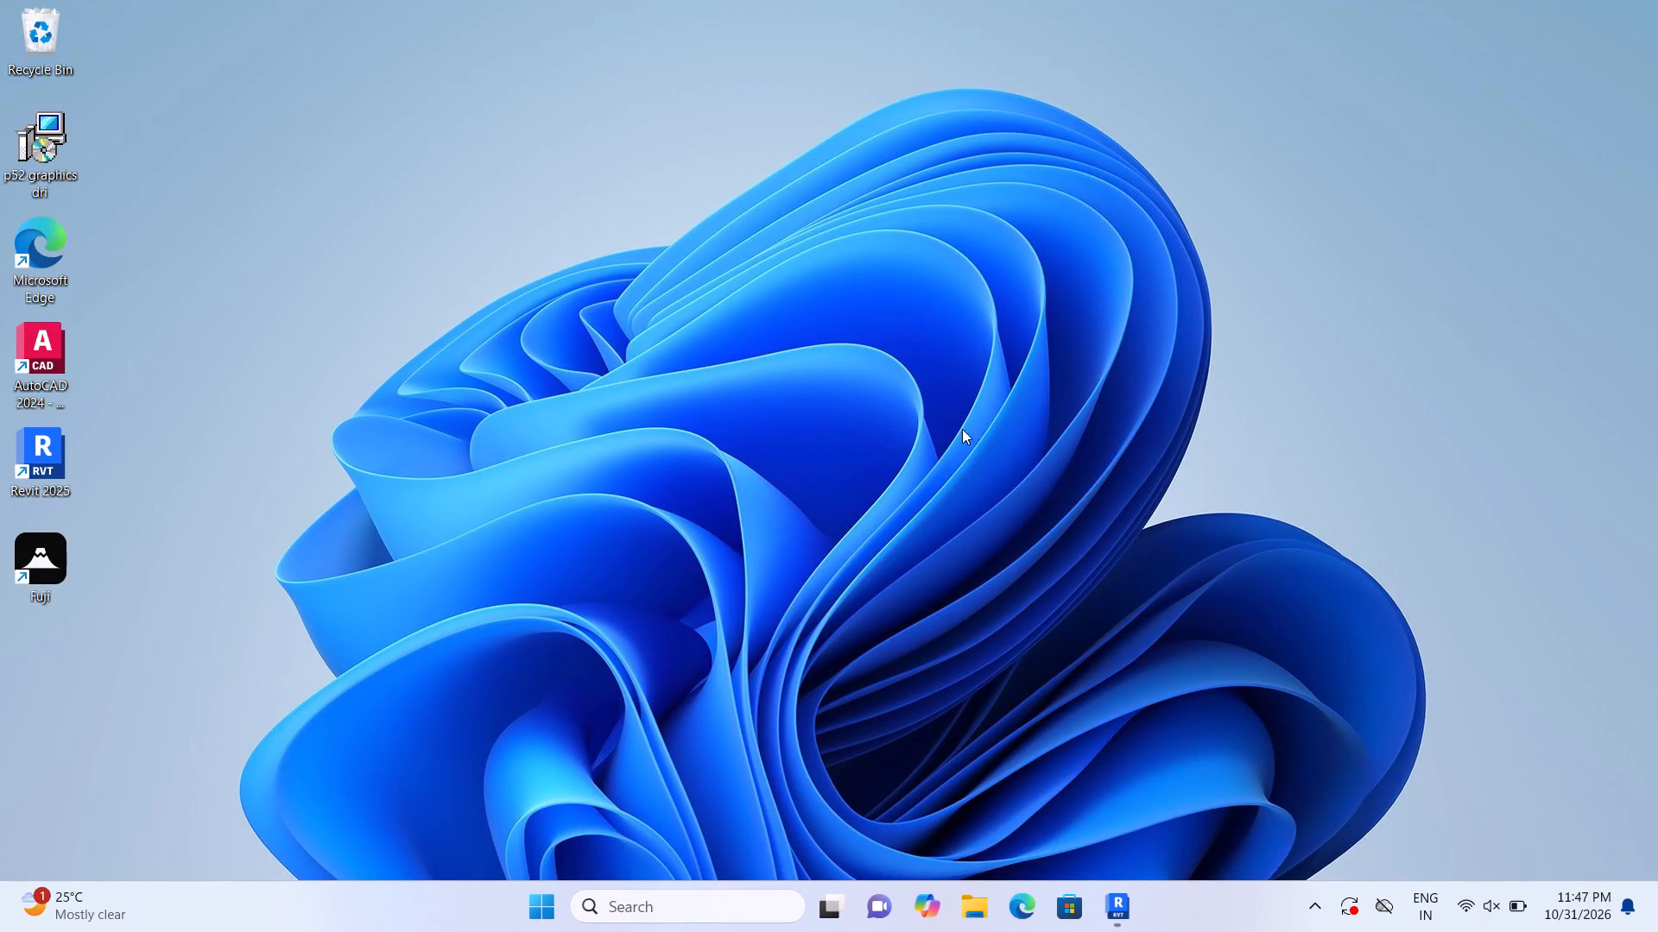
Launch Fuji again from its desktop shortcut.
double_click(41, 551)
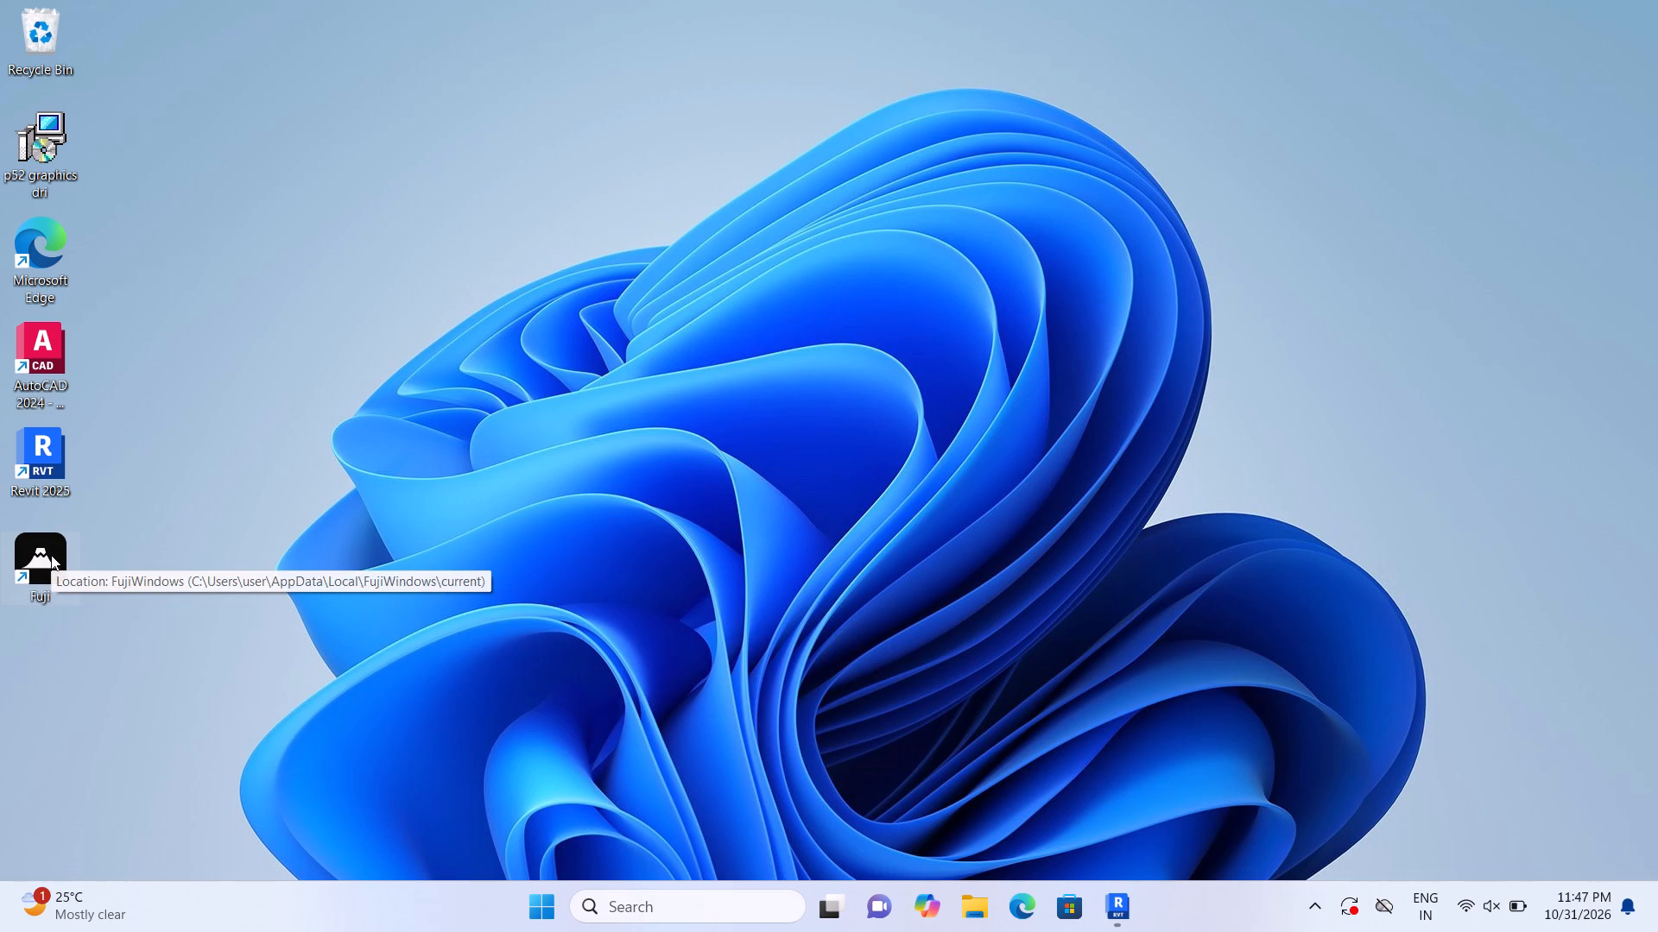
double_click(51, 555)
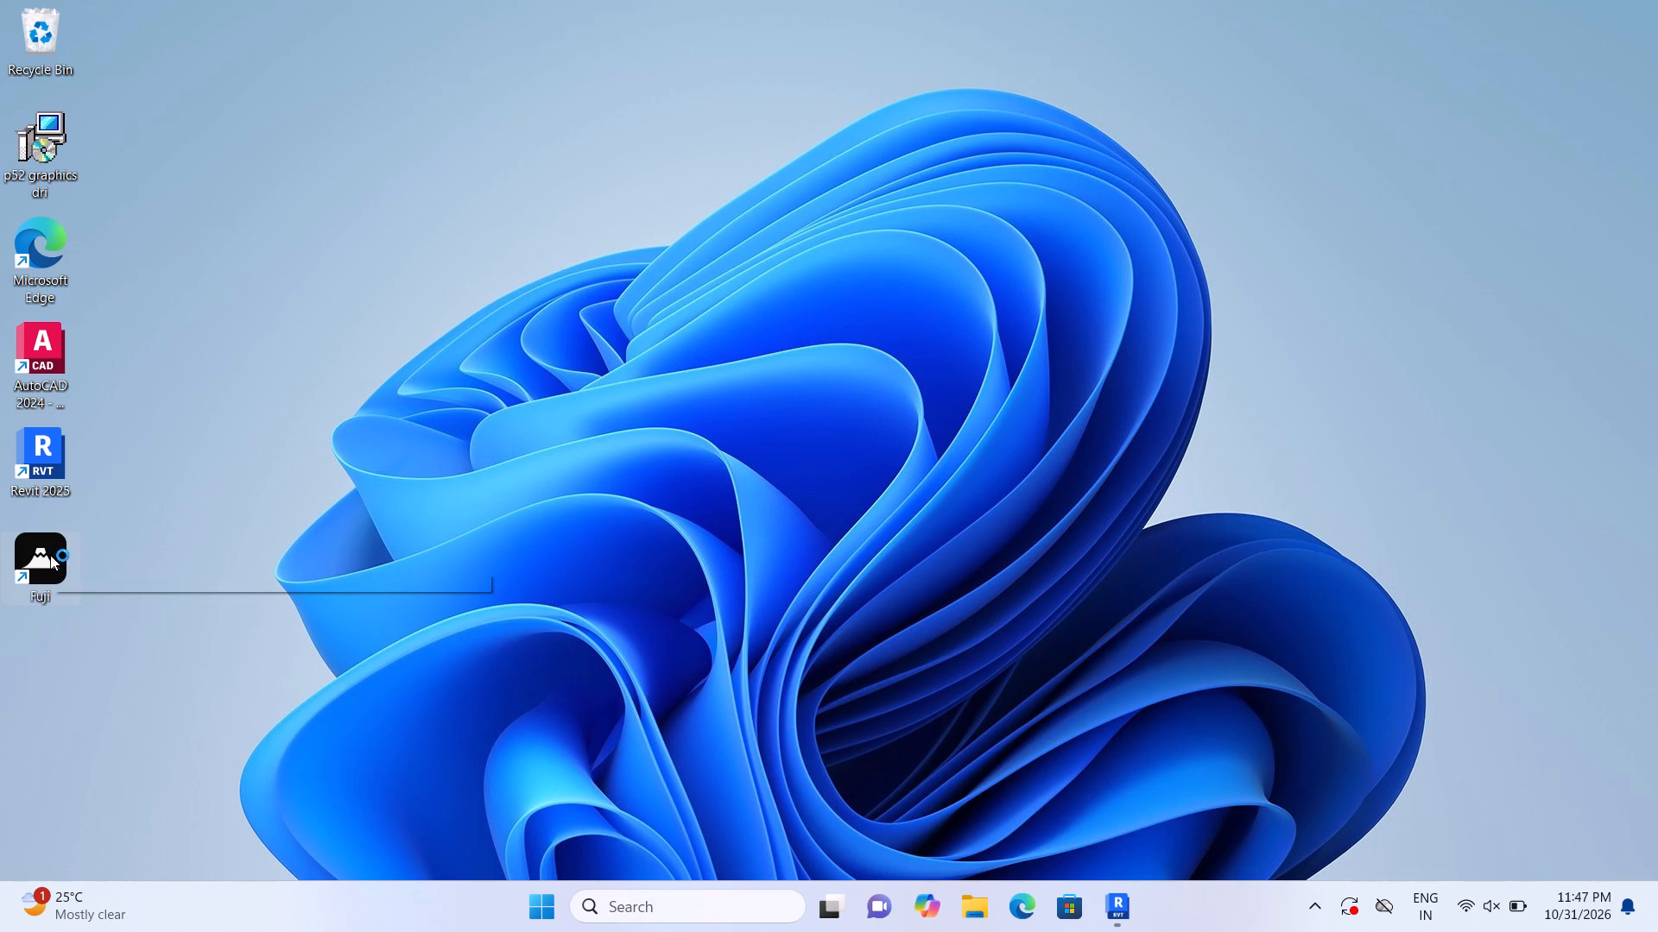
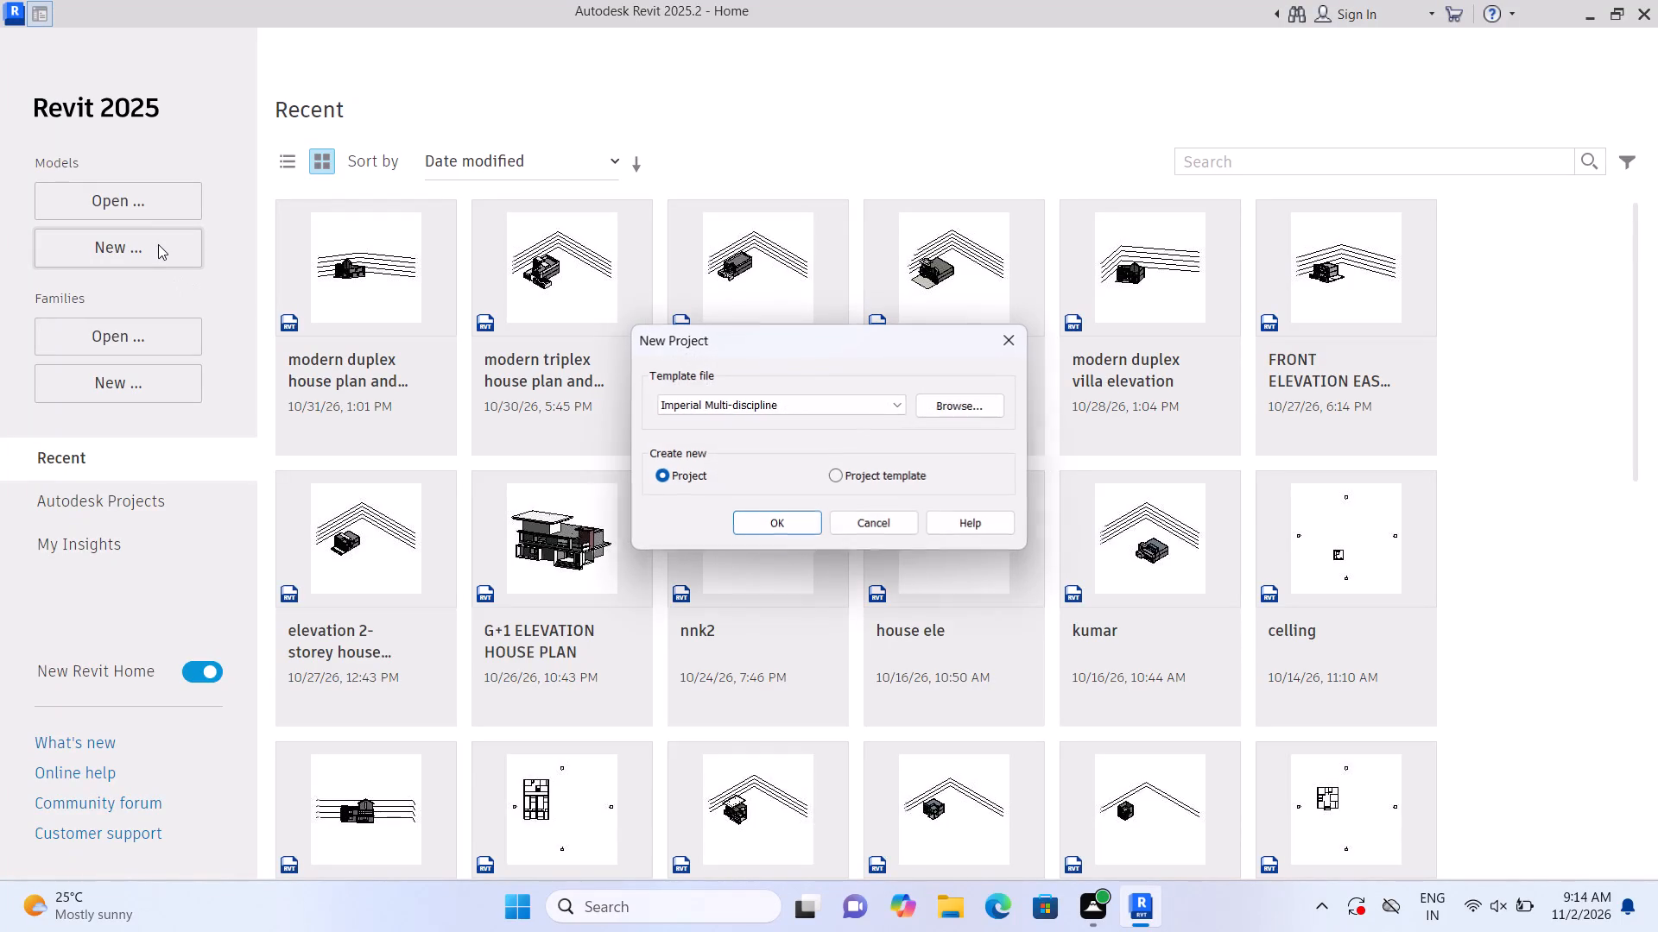
Create a new project from the default.rte template in the English-Imperial folder.
left_click(963, 406)
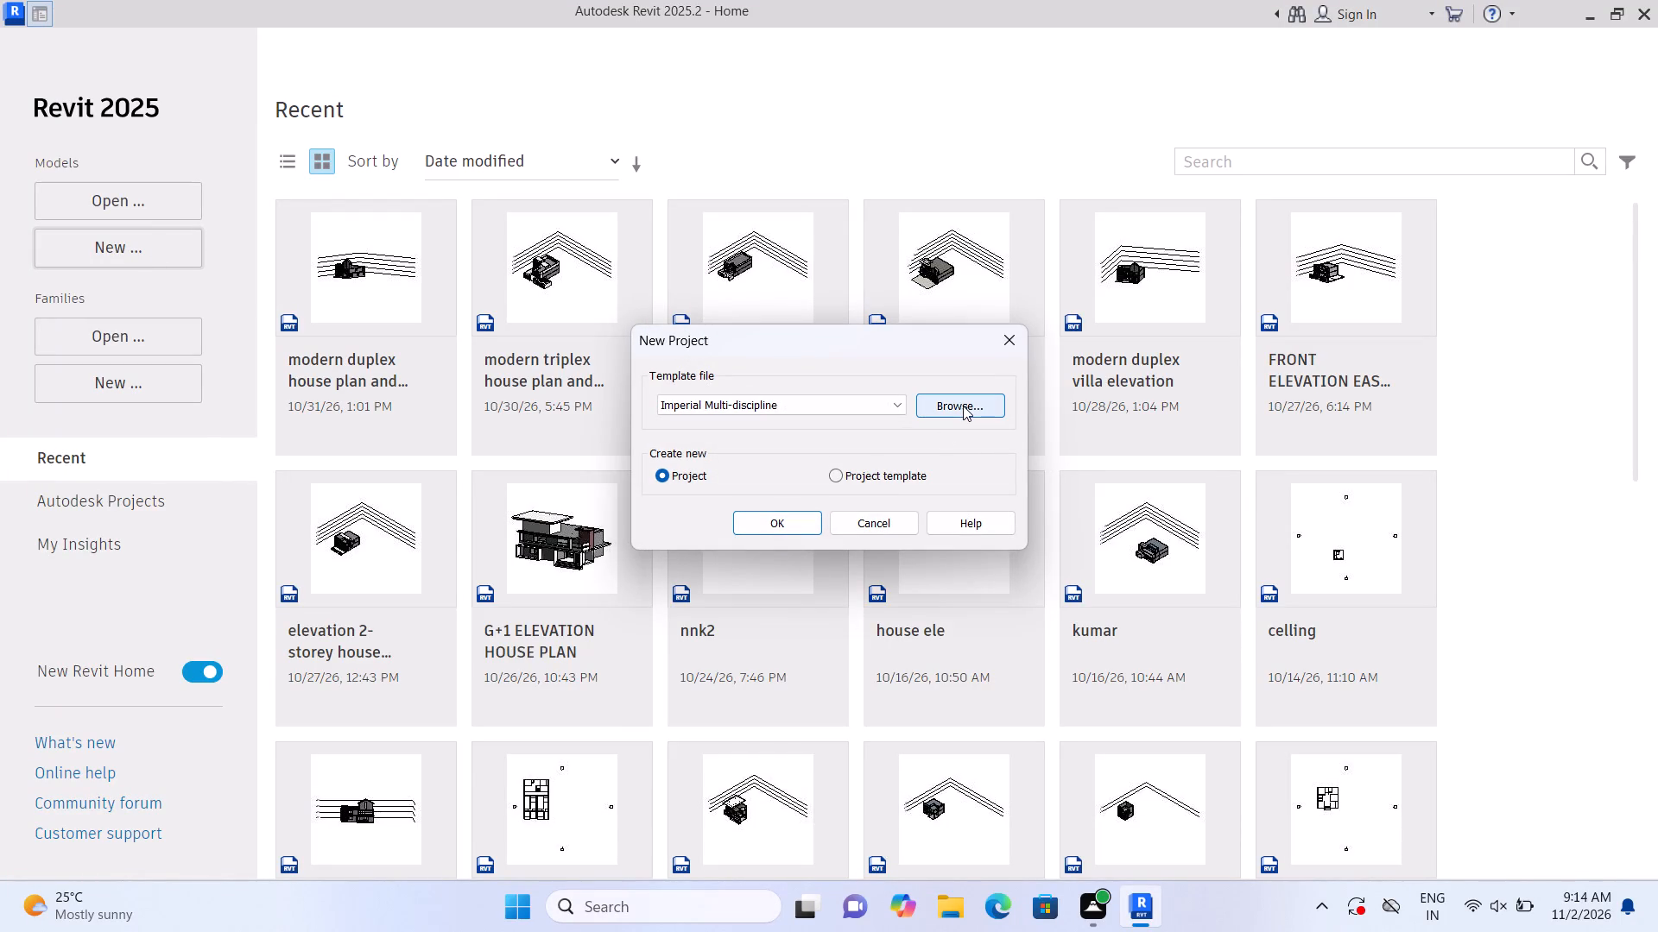
left_click(733, 315)
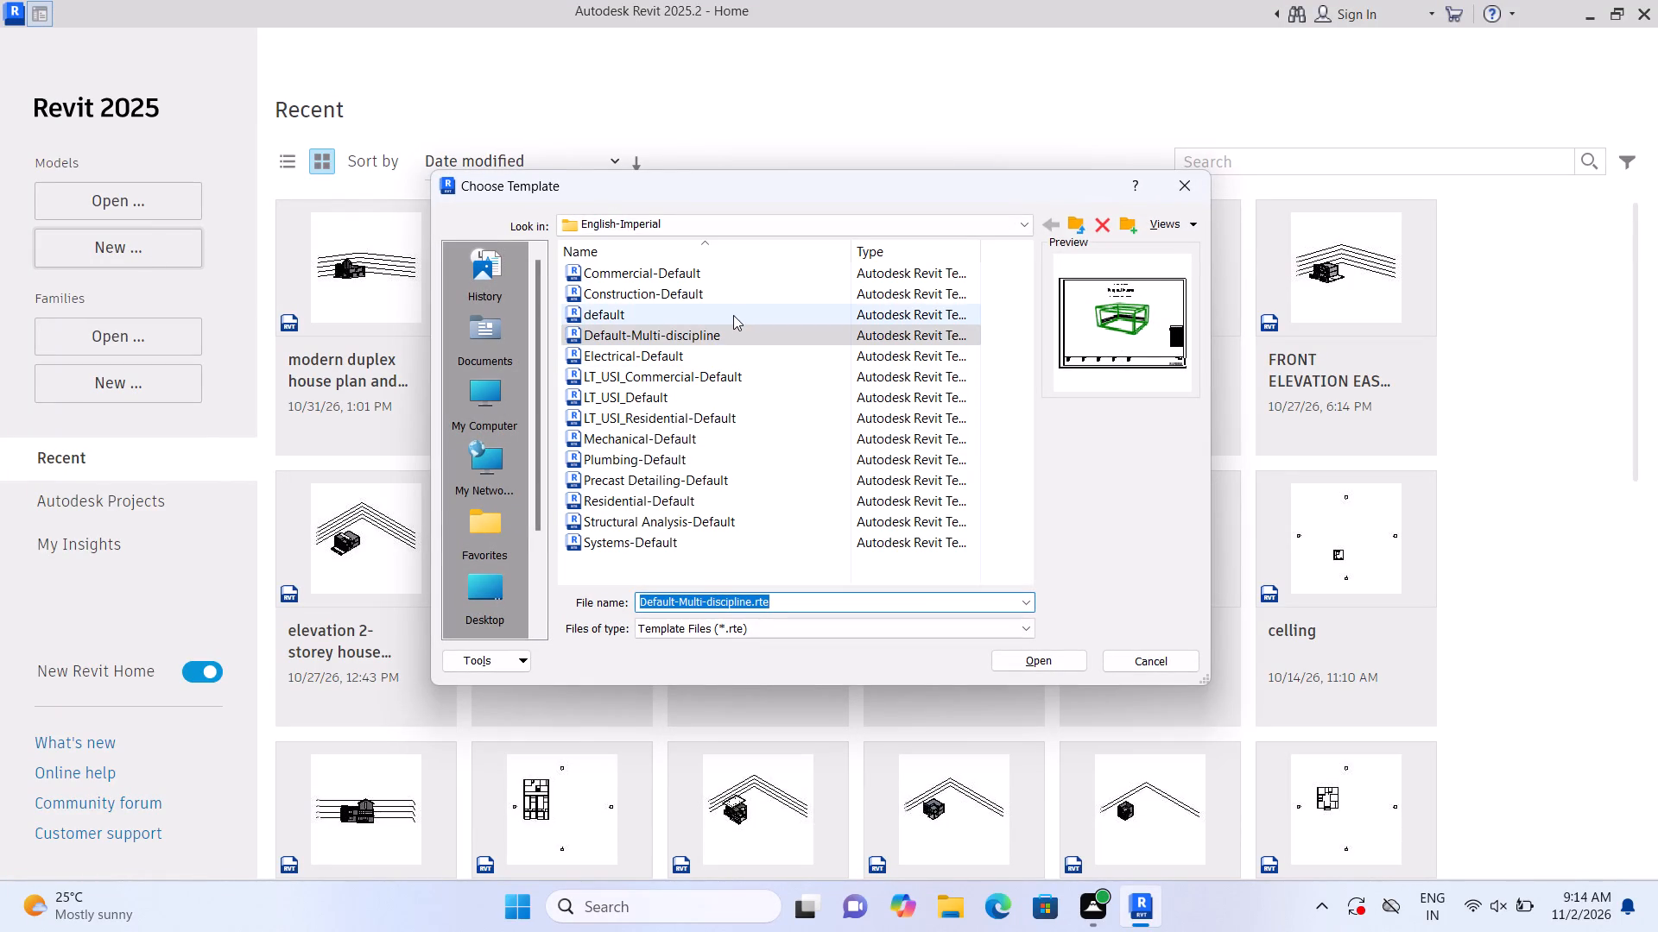
left_click(1056, 656)
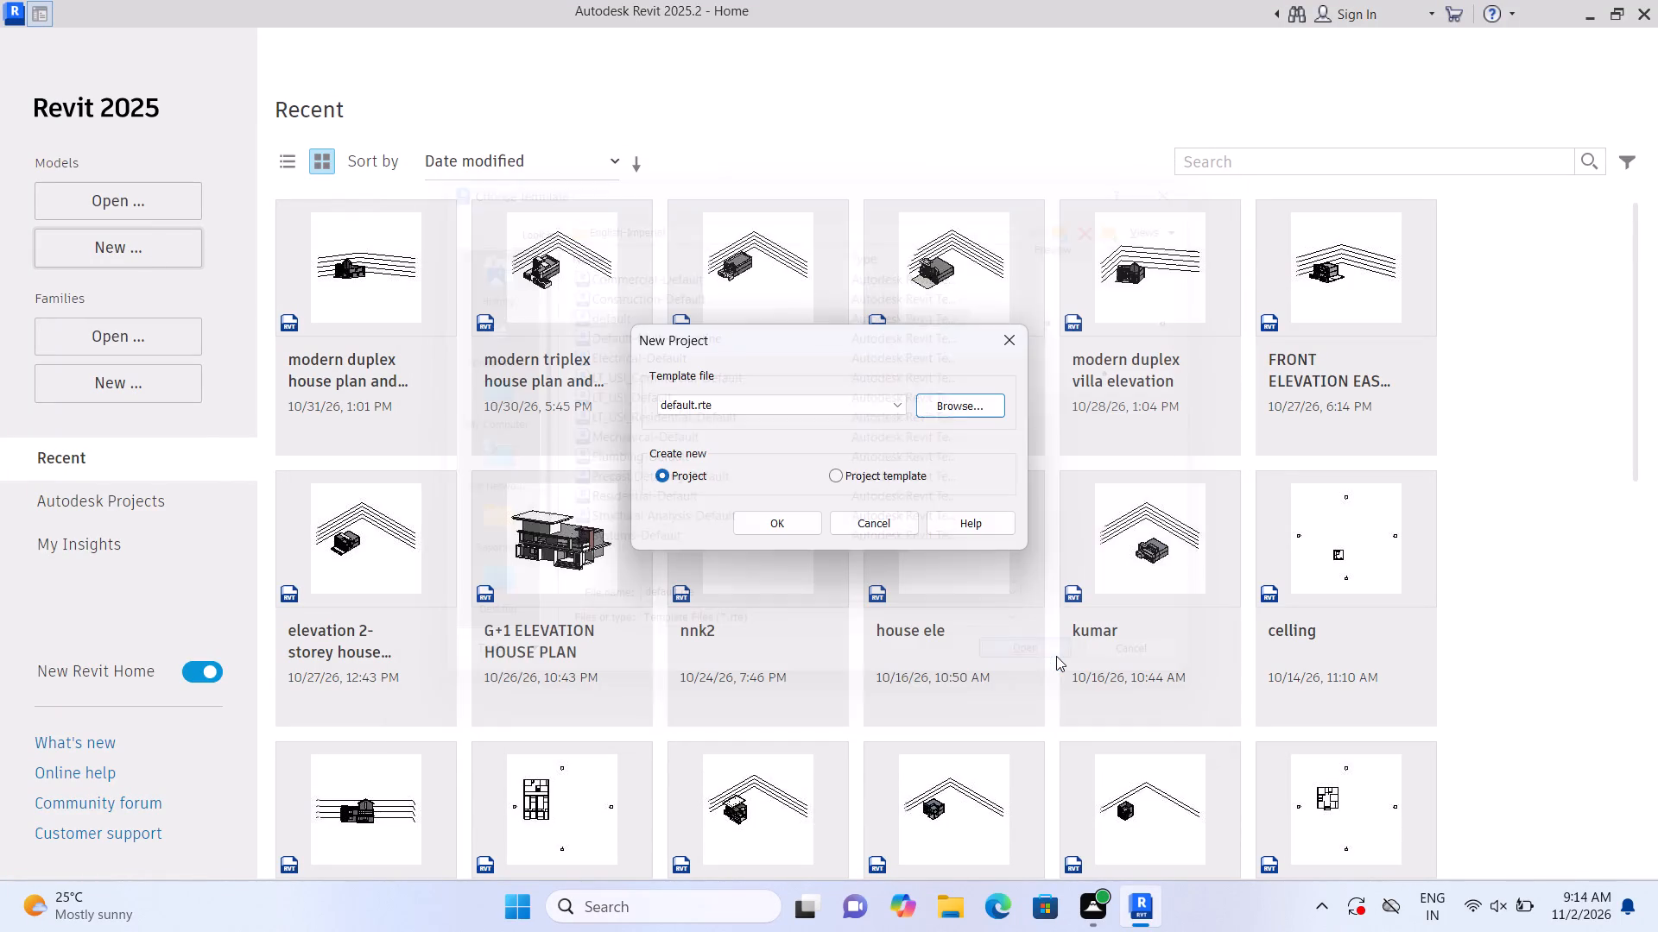
double_click(786, 518)
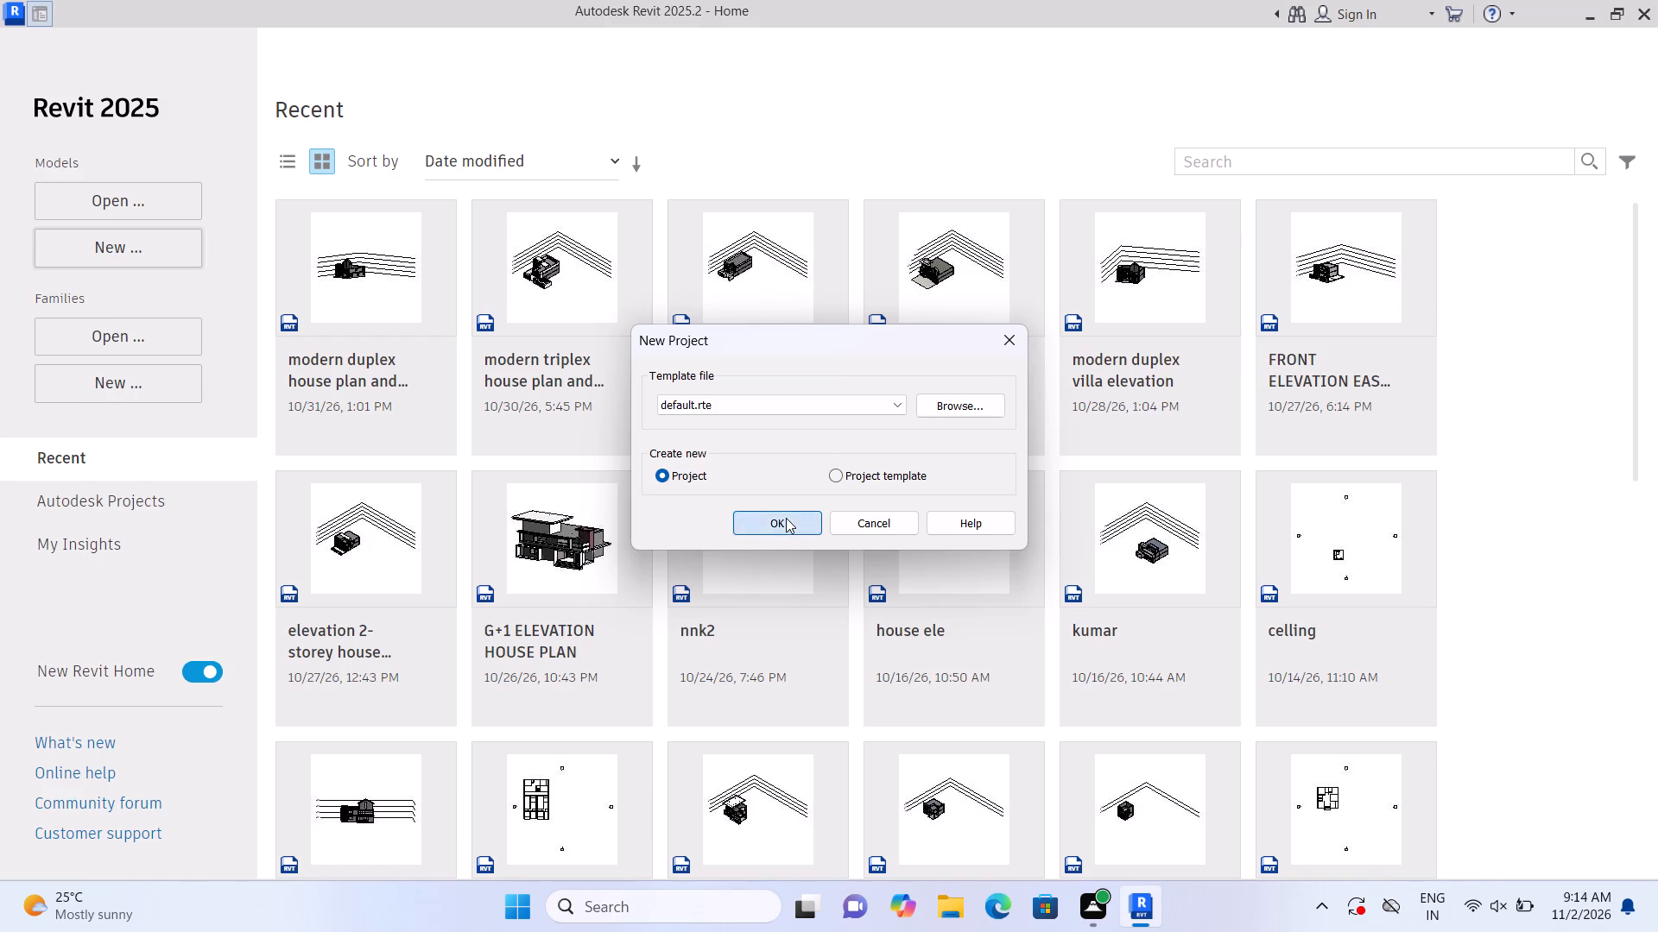
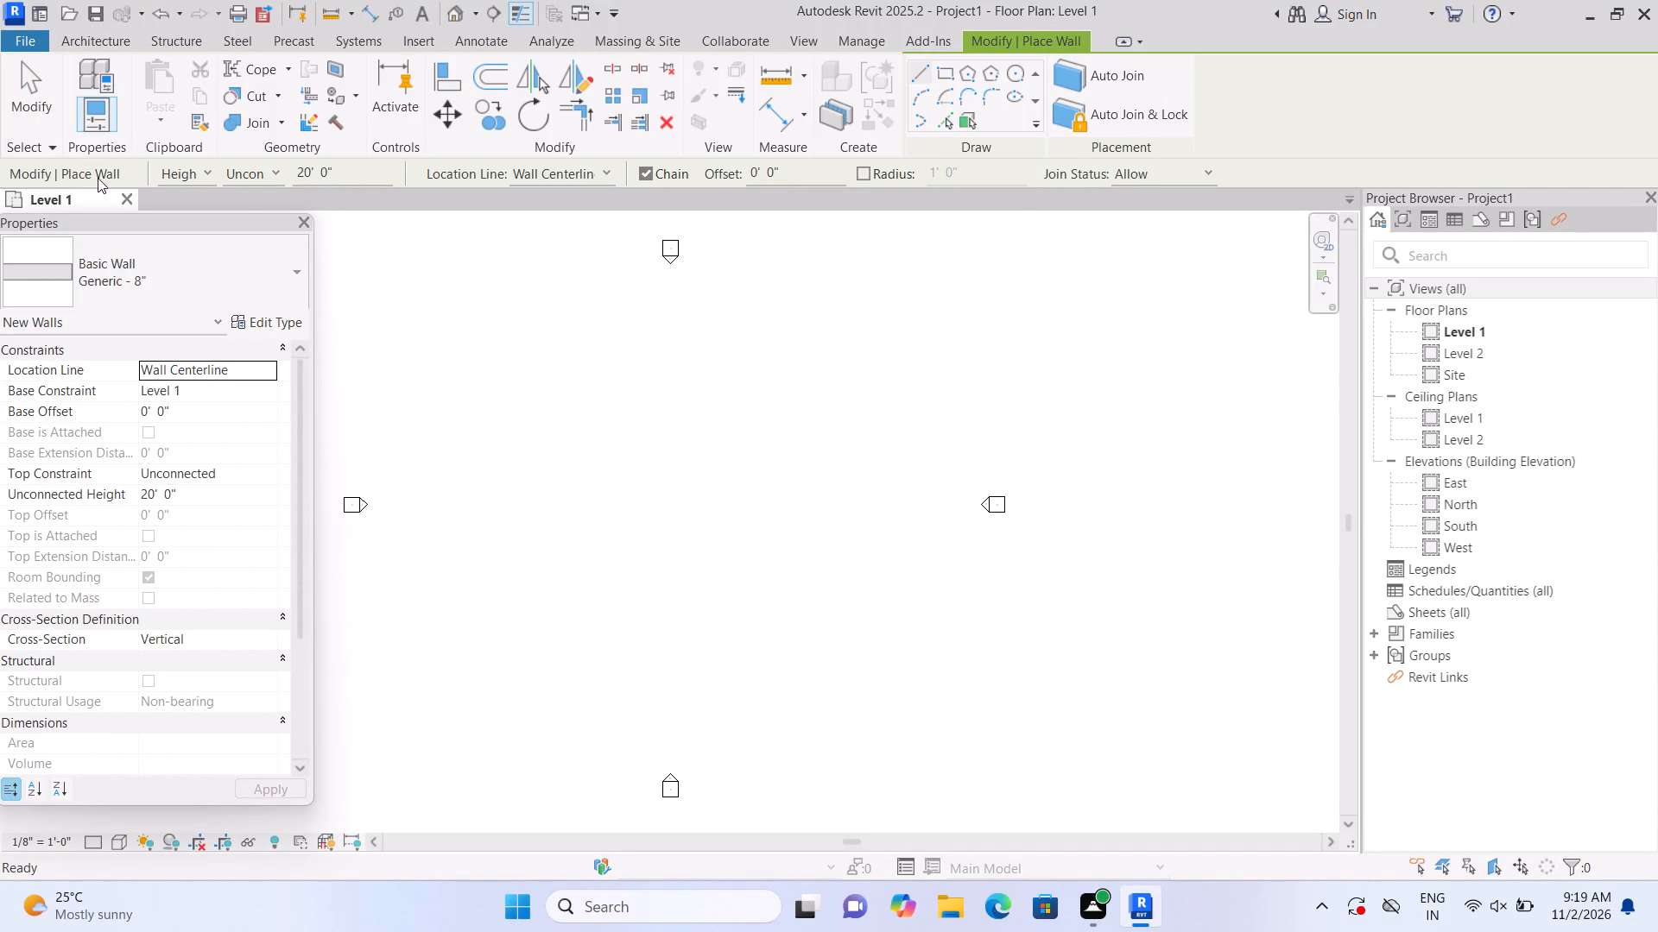
Duplicate the Generic - 8" basic wall type under the name 9".
left_click(263, 324)
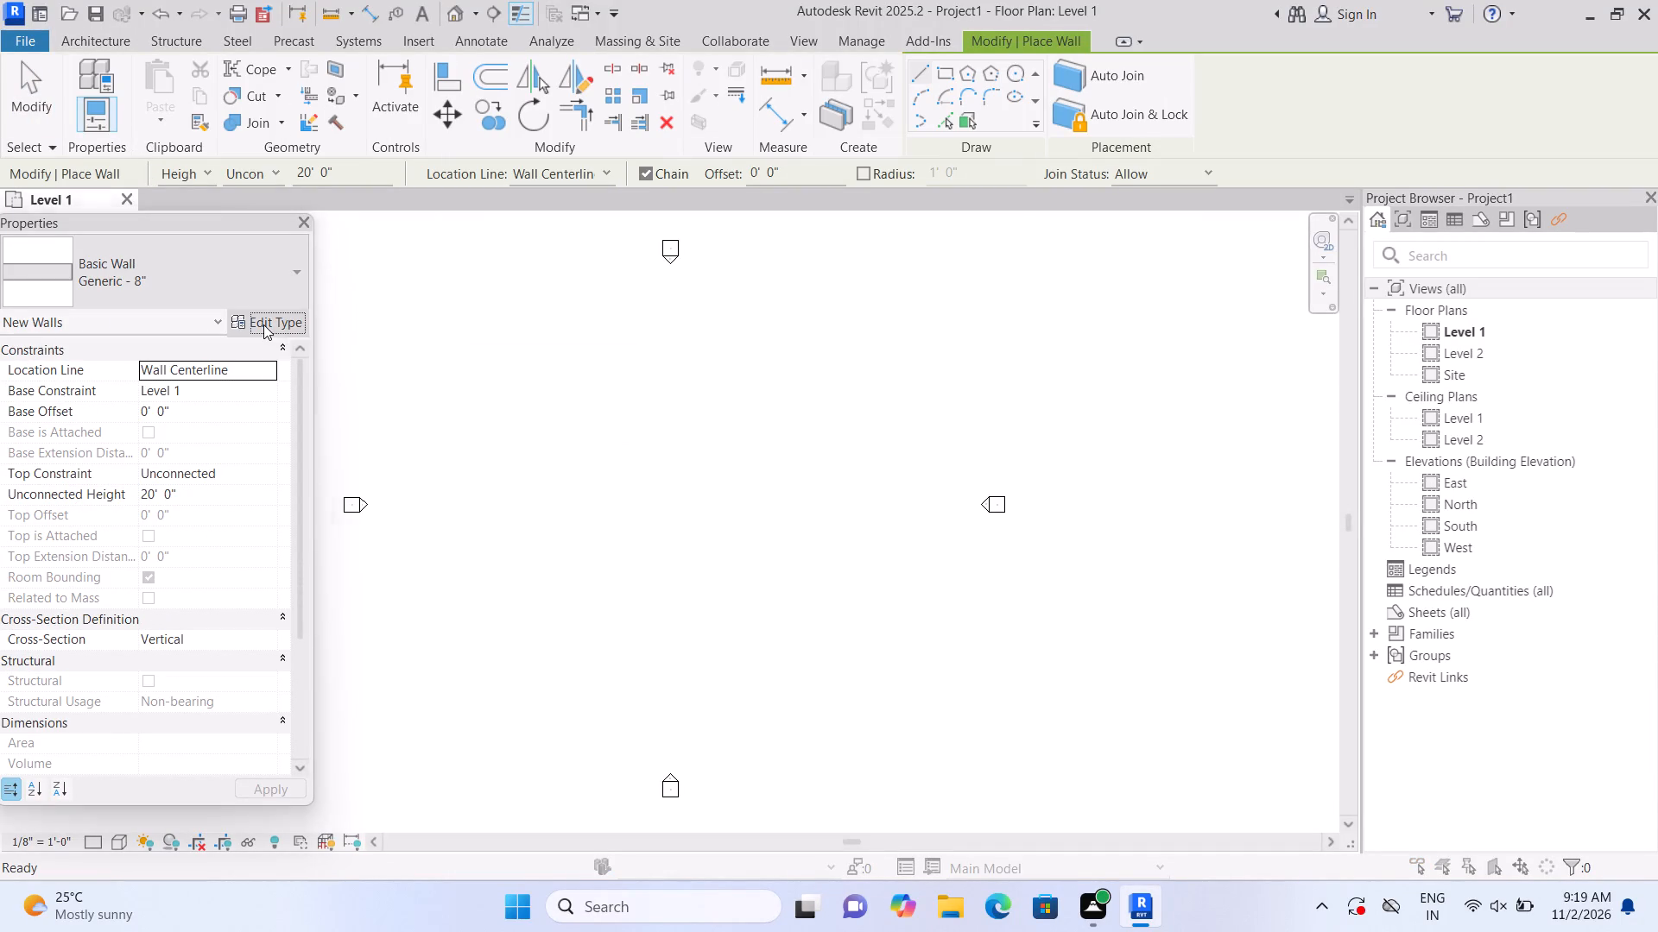
left_click(1183, 185)
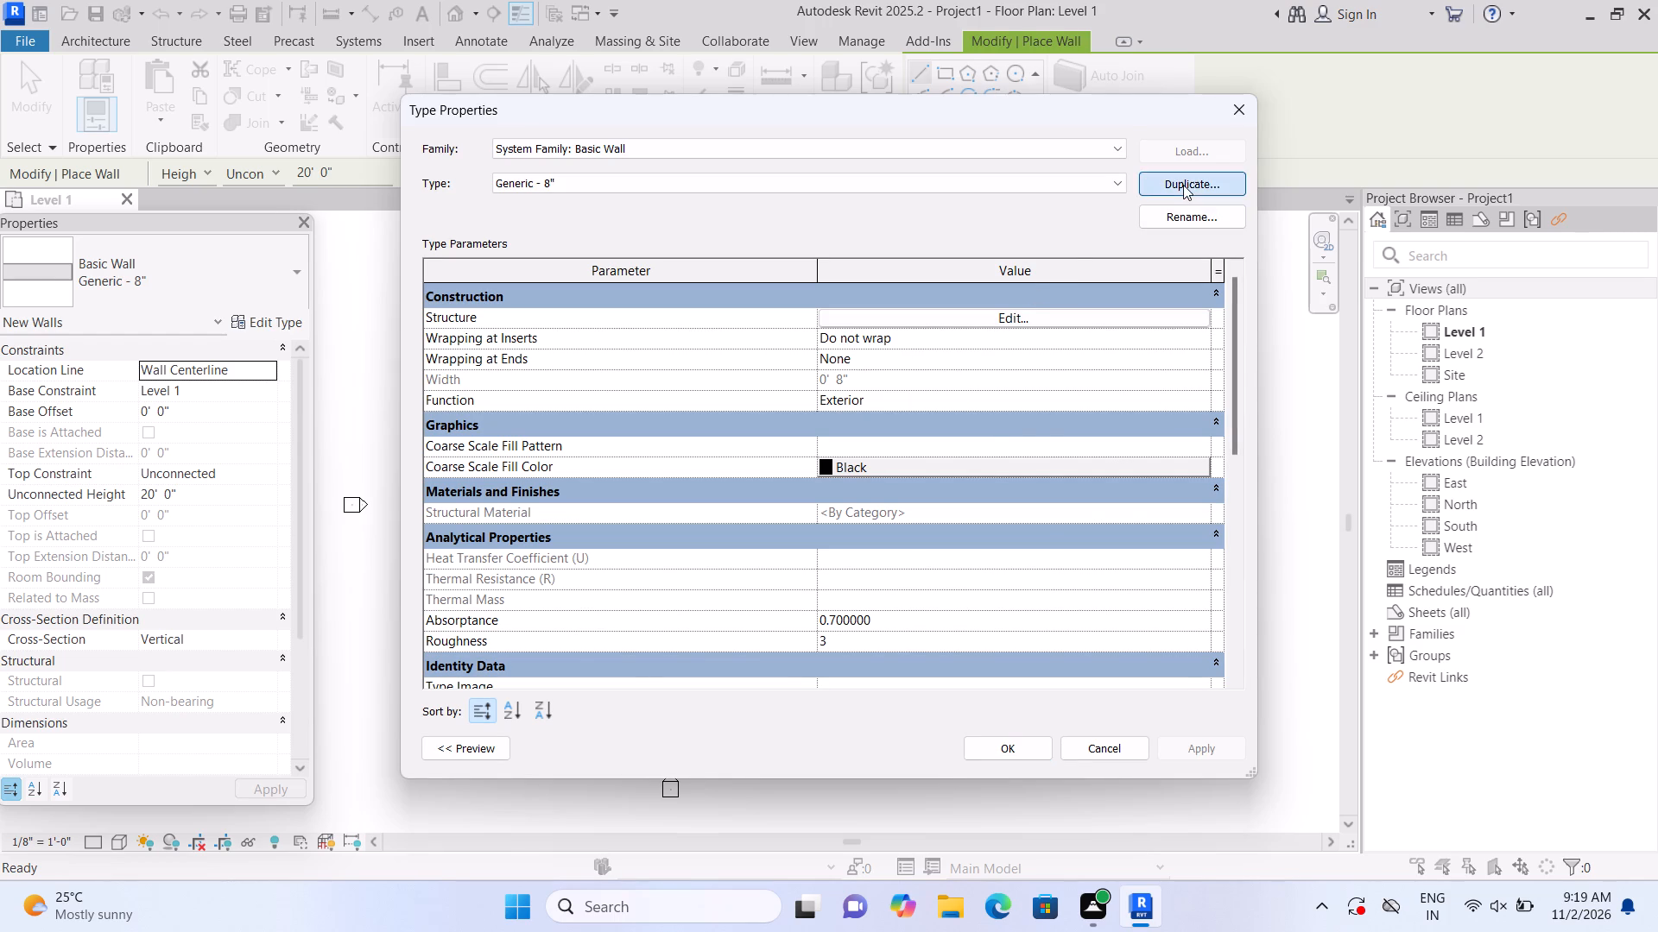
left_click(889, 433)
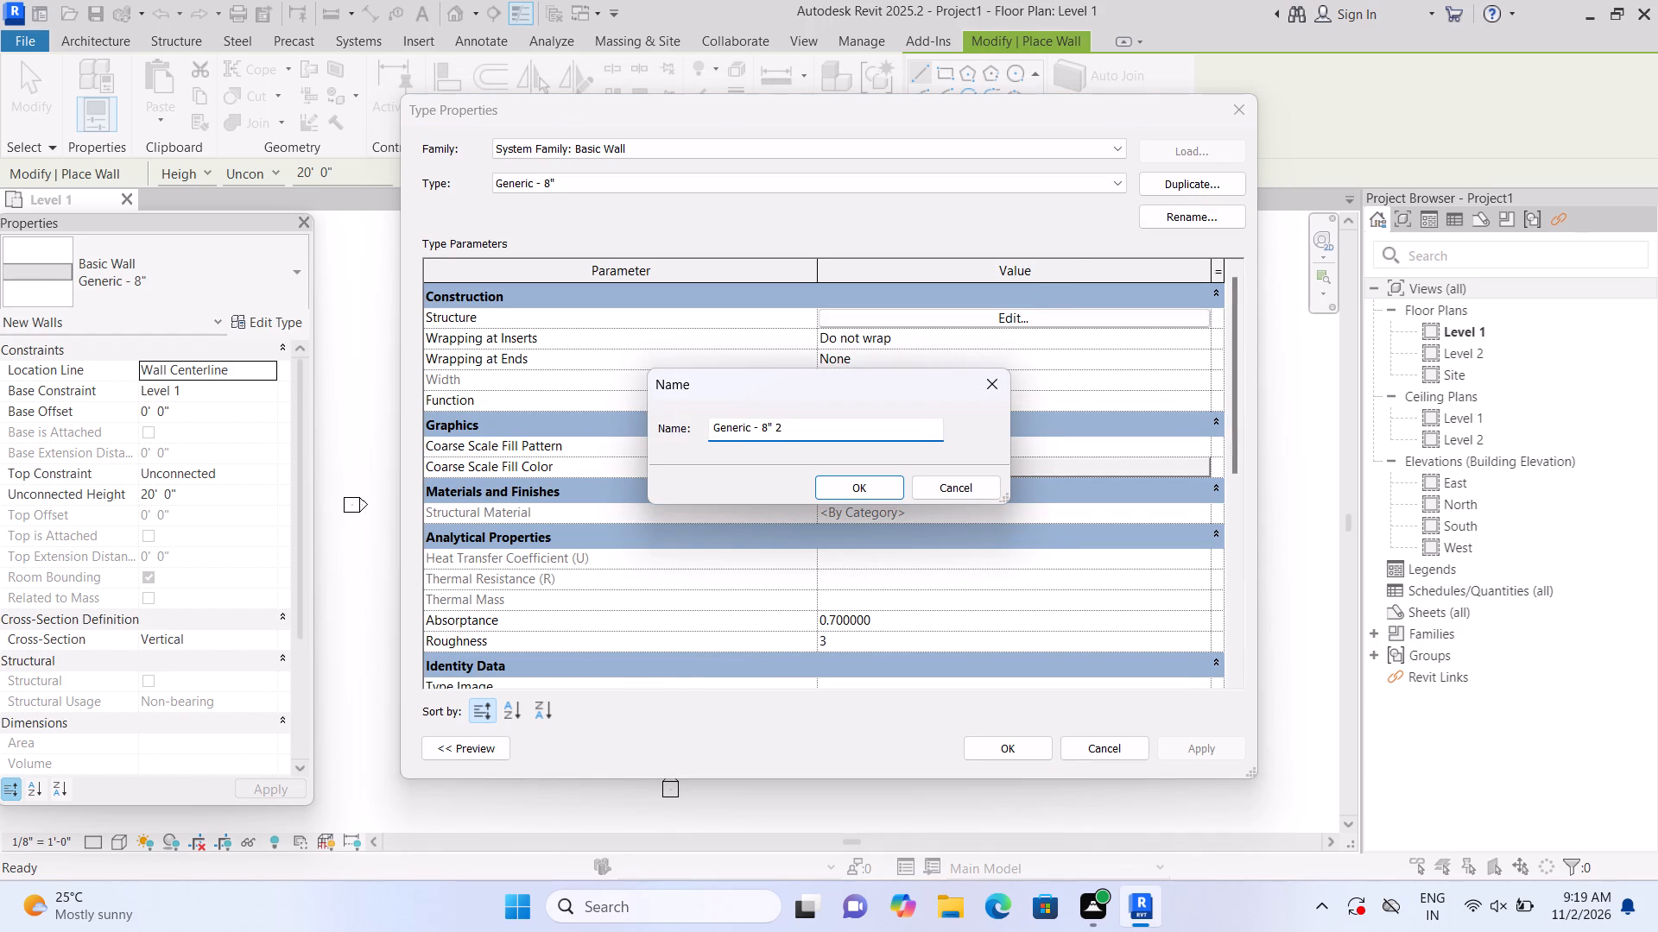
key("BackSpace")
key("BackSpace")
key("BackSpace")
key("BackSpace")
key("BackSpace")
key("BackSpace")
key("BackSpace")
key("BackSpace")
key("BackSpace")
key("BackSpace")
key("BackSpace")
key("BackSpace")
key("BackSpace")
key("BackSpace")
key("BackSpace")
key("BackSpace")
key("BackSpace")
key("BackSpace")
key("BackSpace")
key("BackSpace")
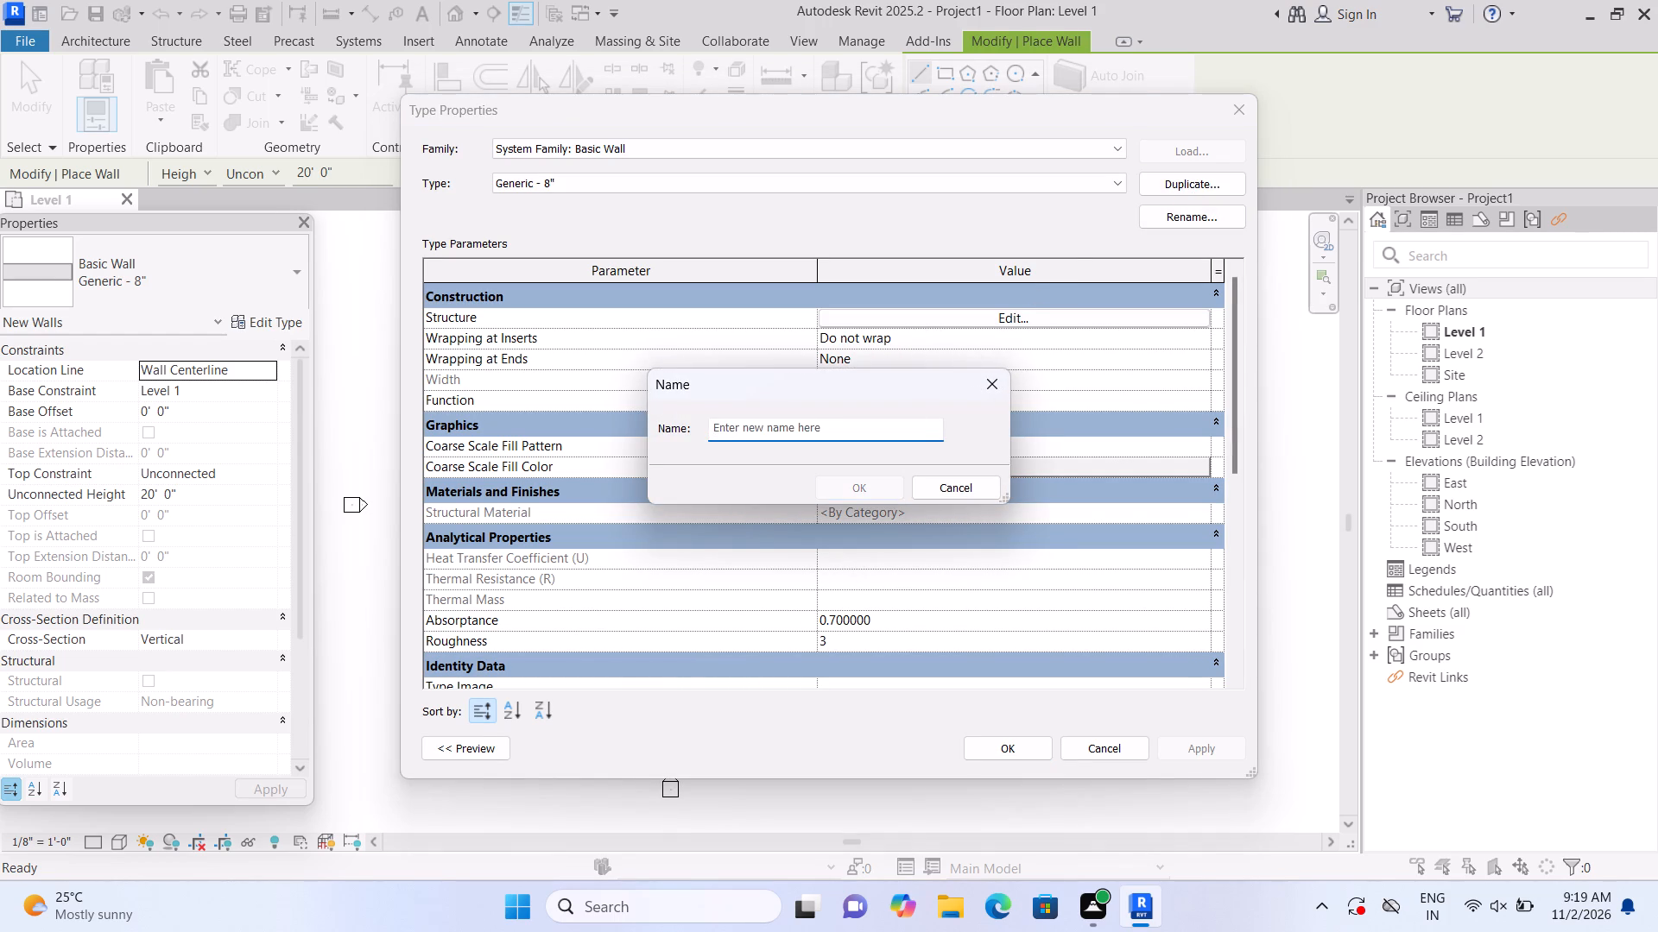
type("9\"")
double_click(842, 488)
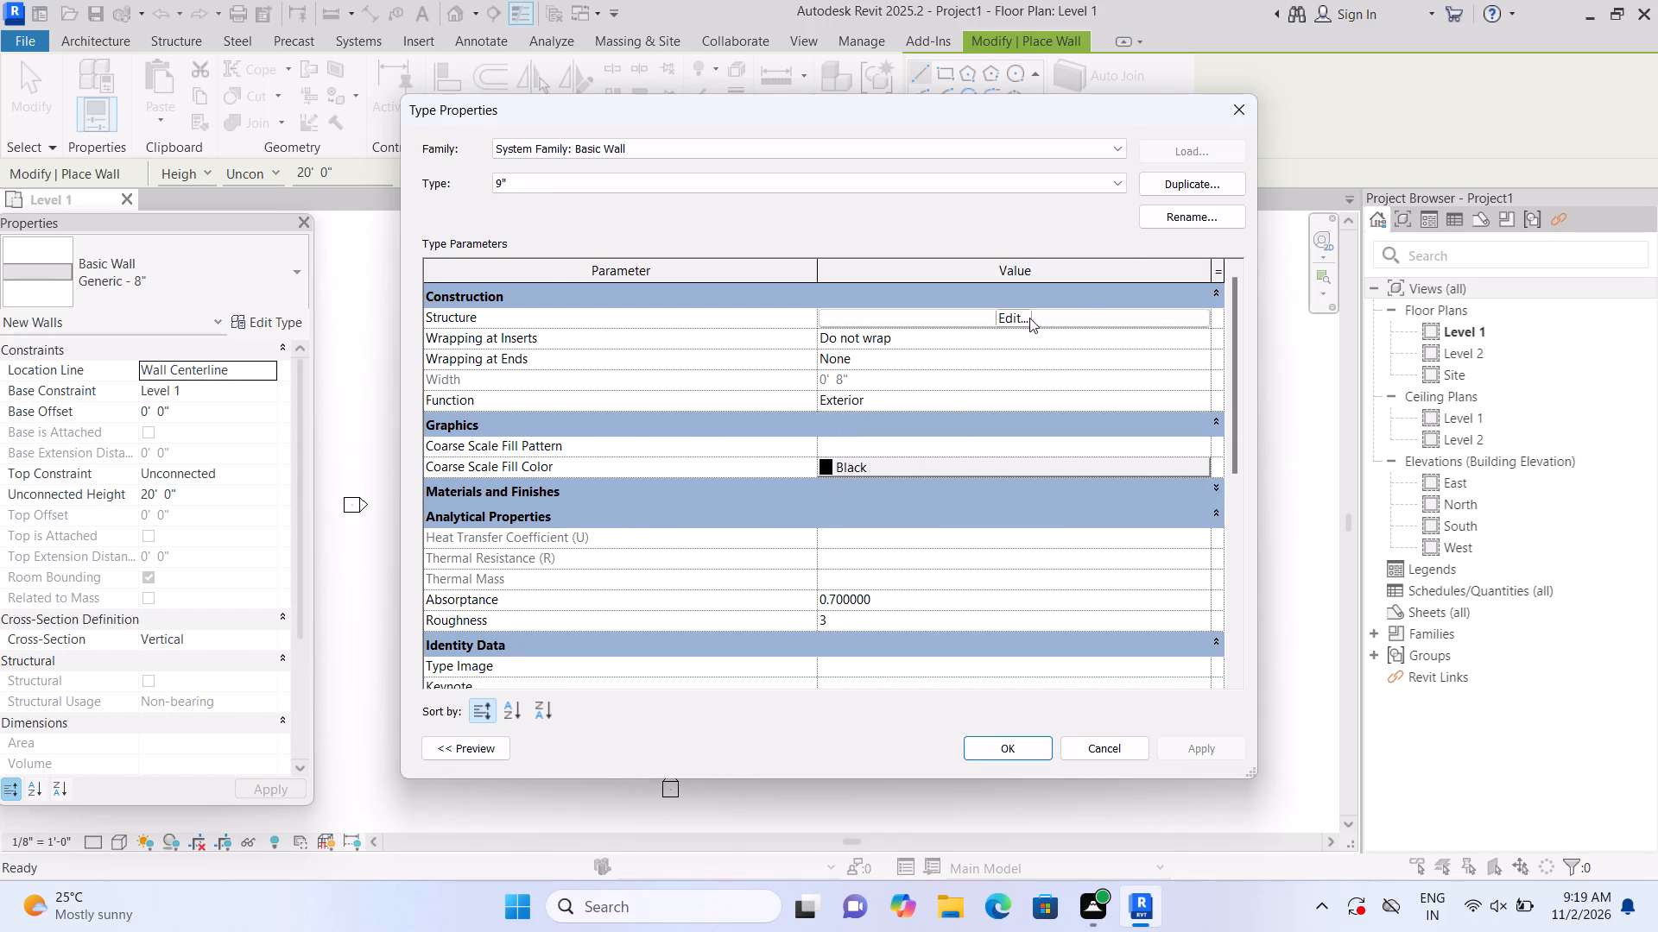
Set the Structure [1] layer thickness of the 9" wall type to 9" and accept the type properties.
left_click(1026, 316)
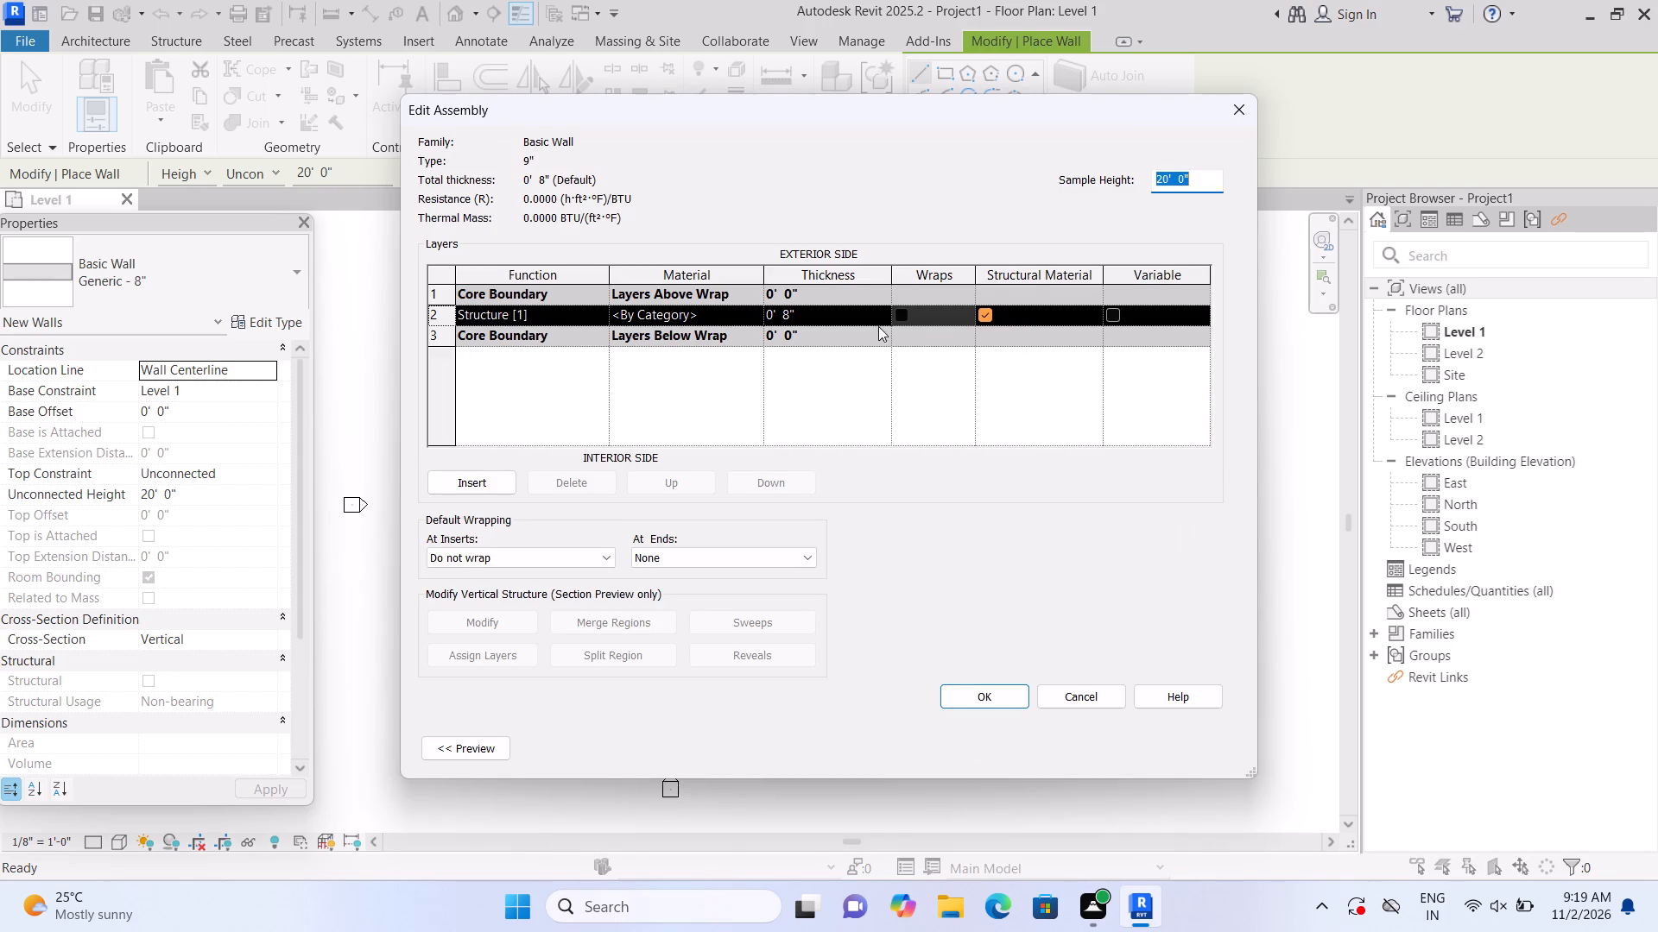
left_click(857, 314)
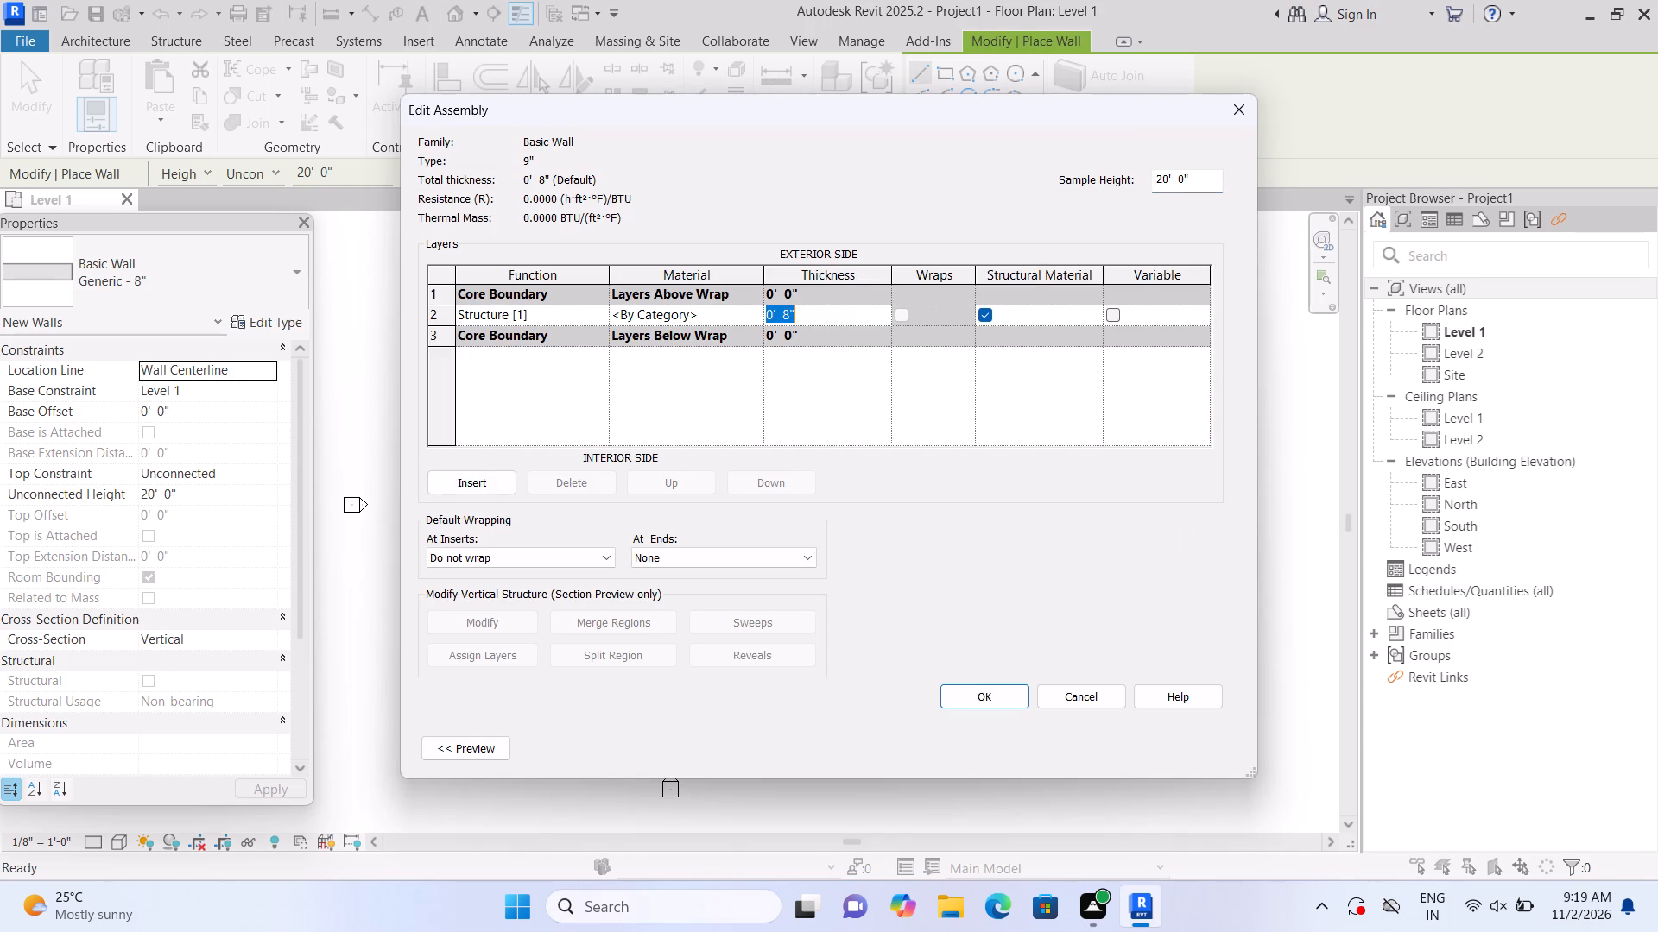
key("BackSpace")
type("9\"")
key("Return")
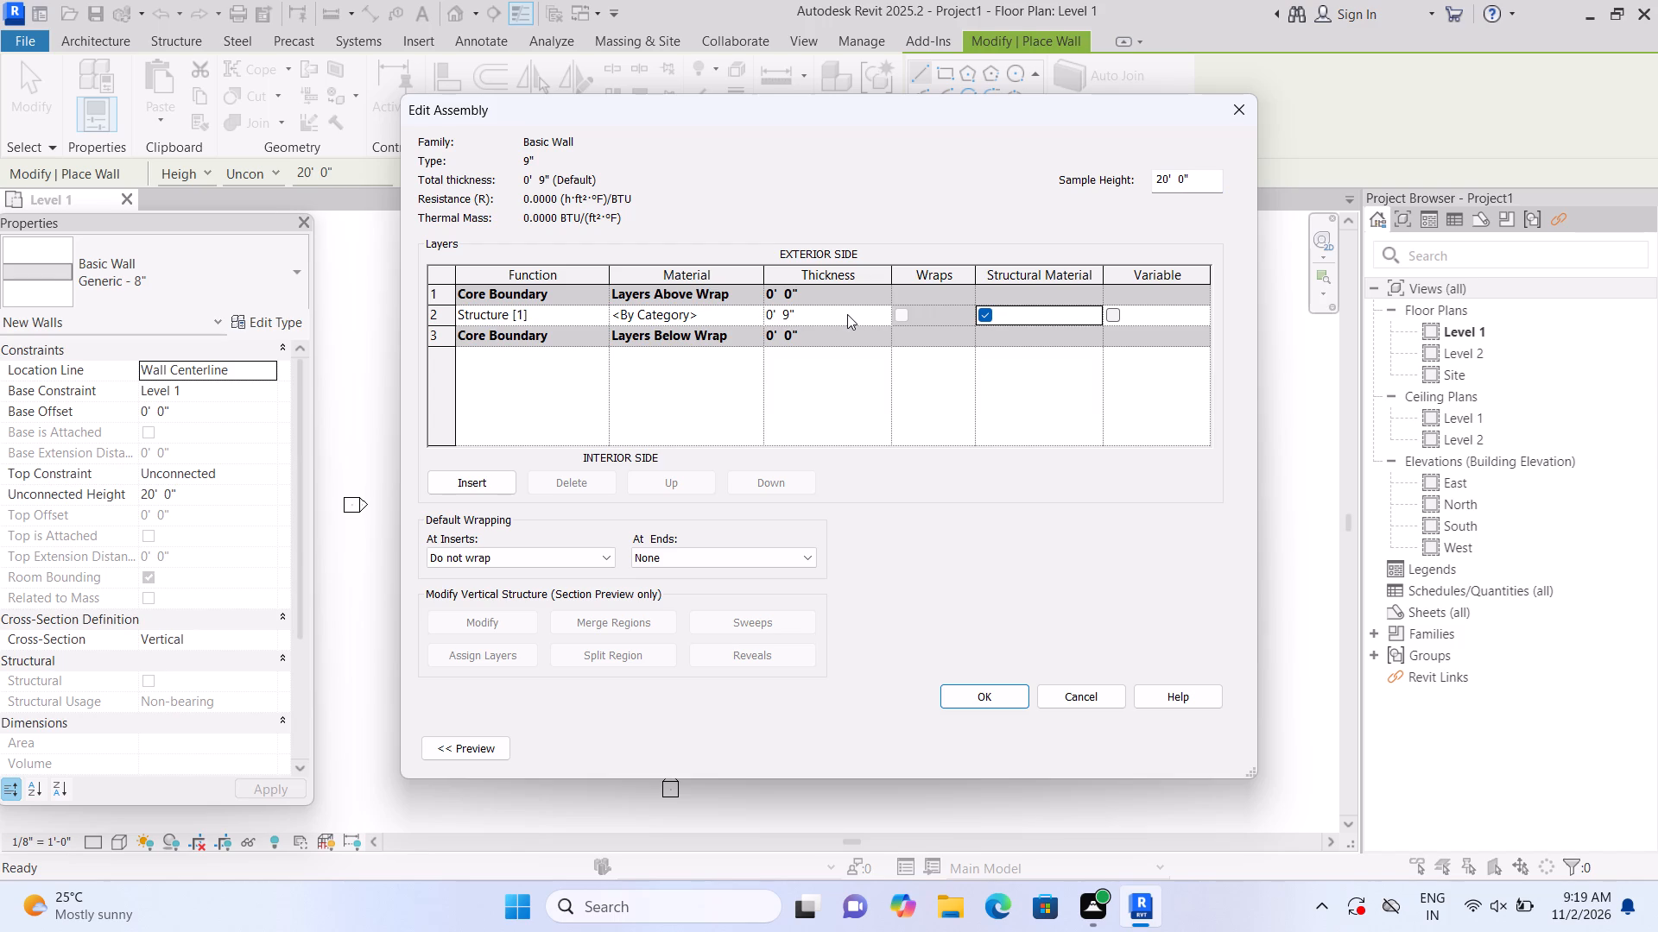
double_click(984, 697)
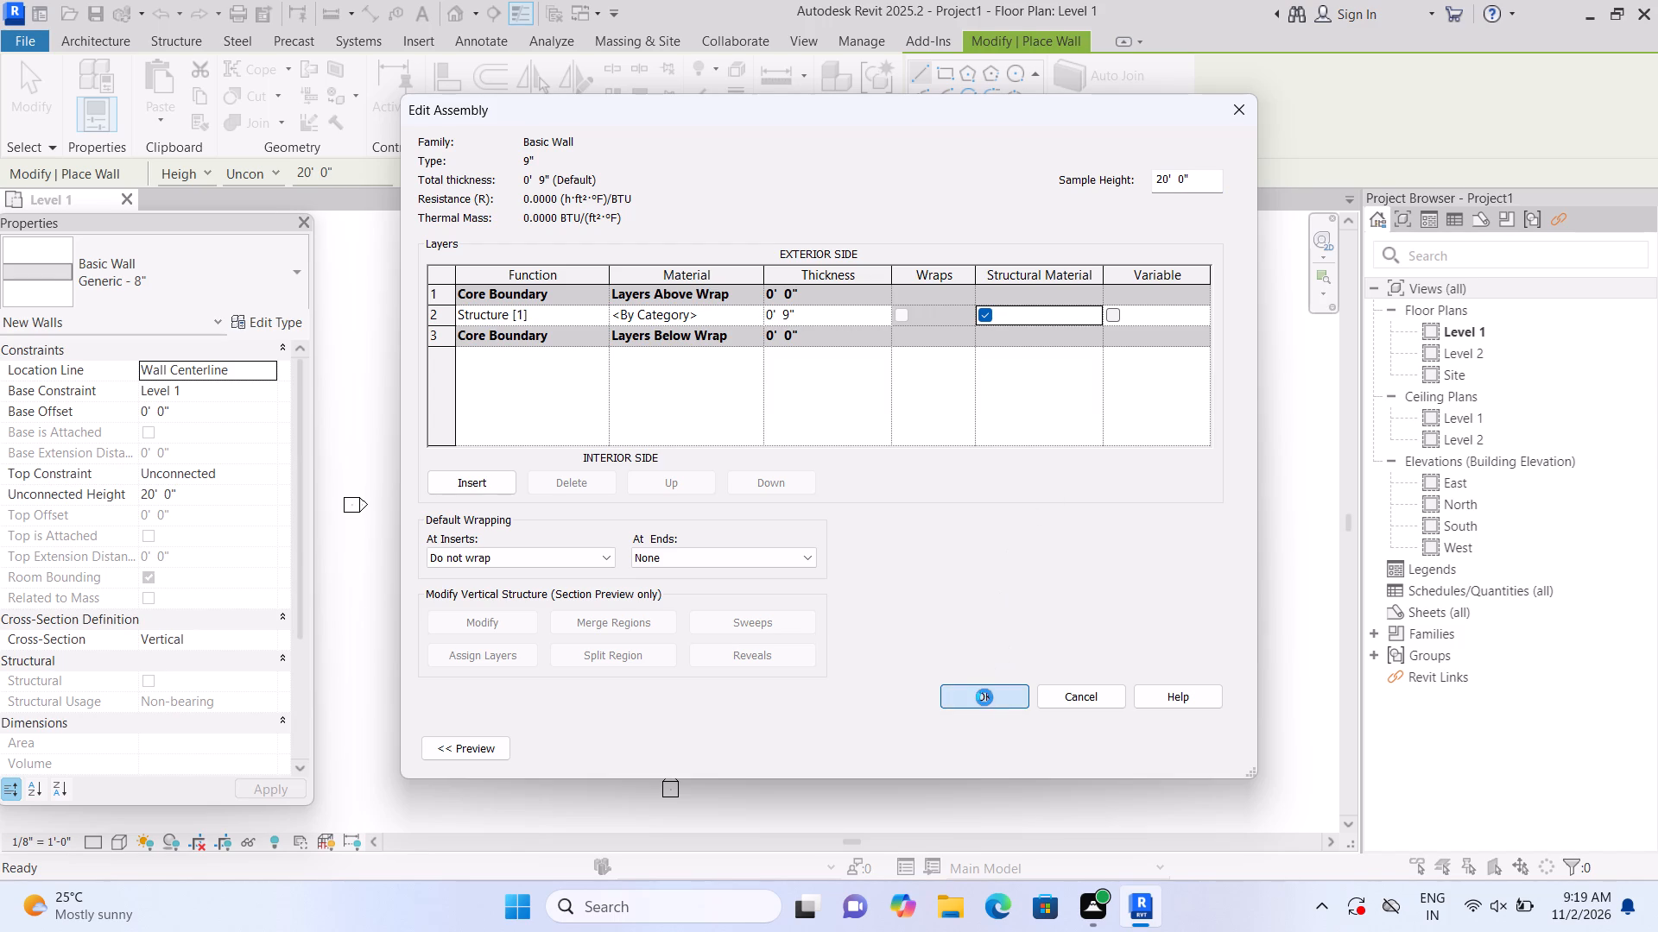
double_click(1178, 752)
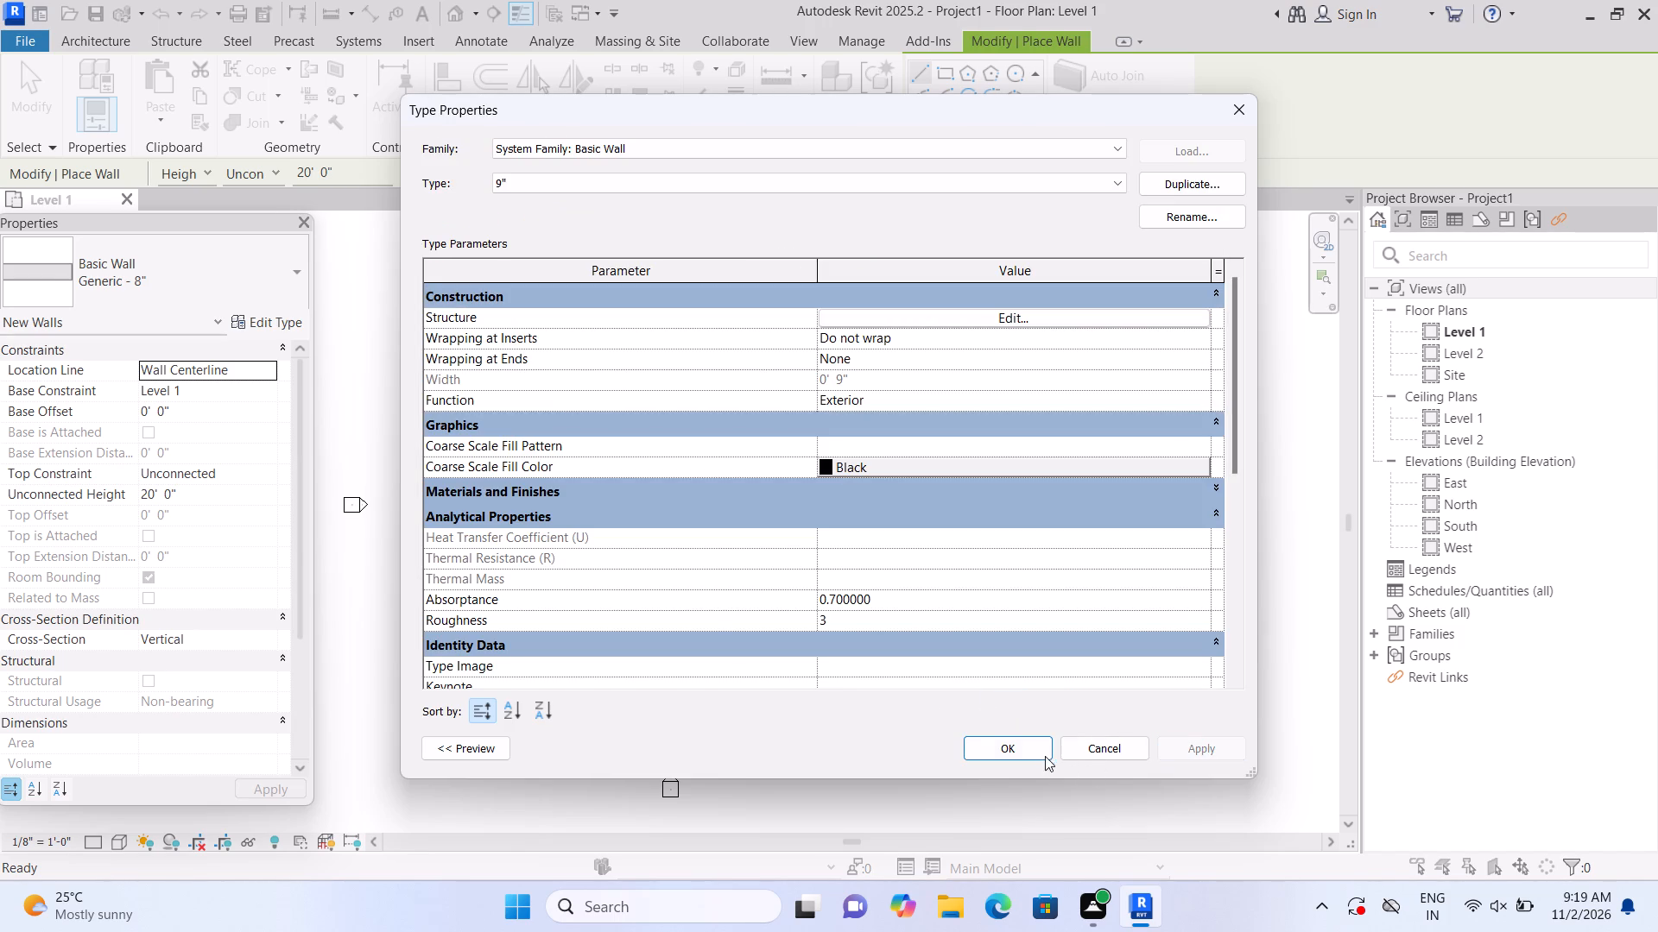
left_click(1035, 752)
Duplicate the 9" wall type under the name 4.5".
left_click(254, 324)
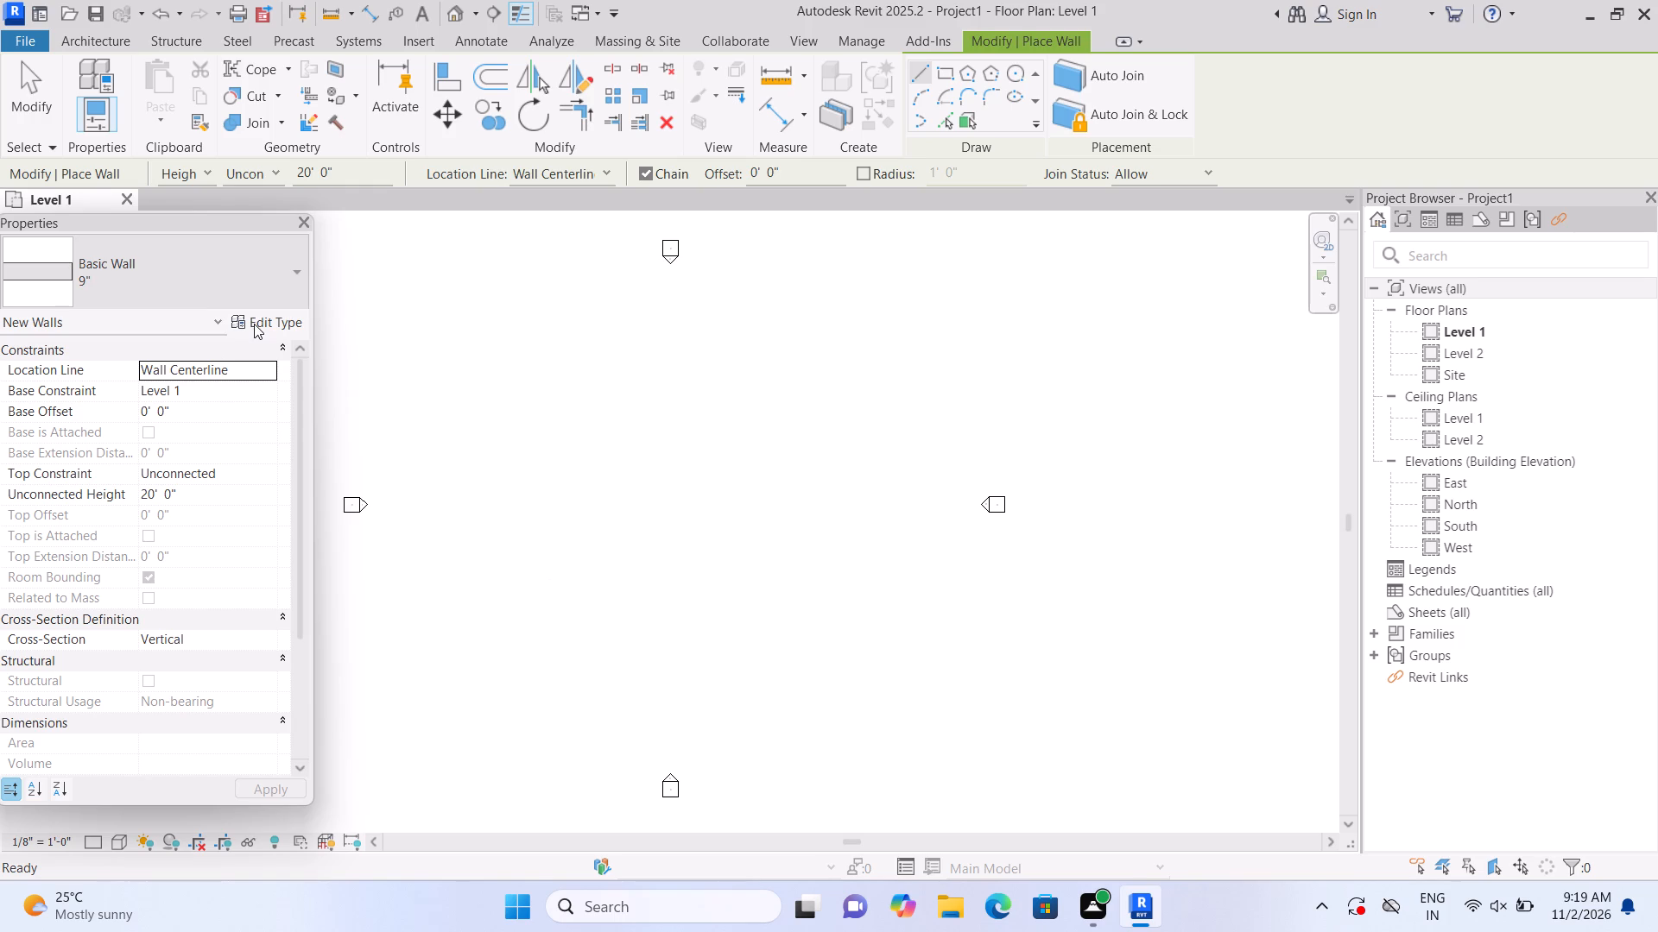
left_click(1226, 182)
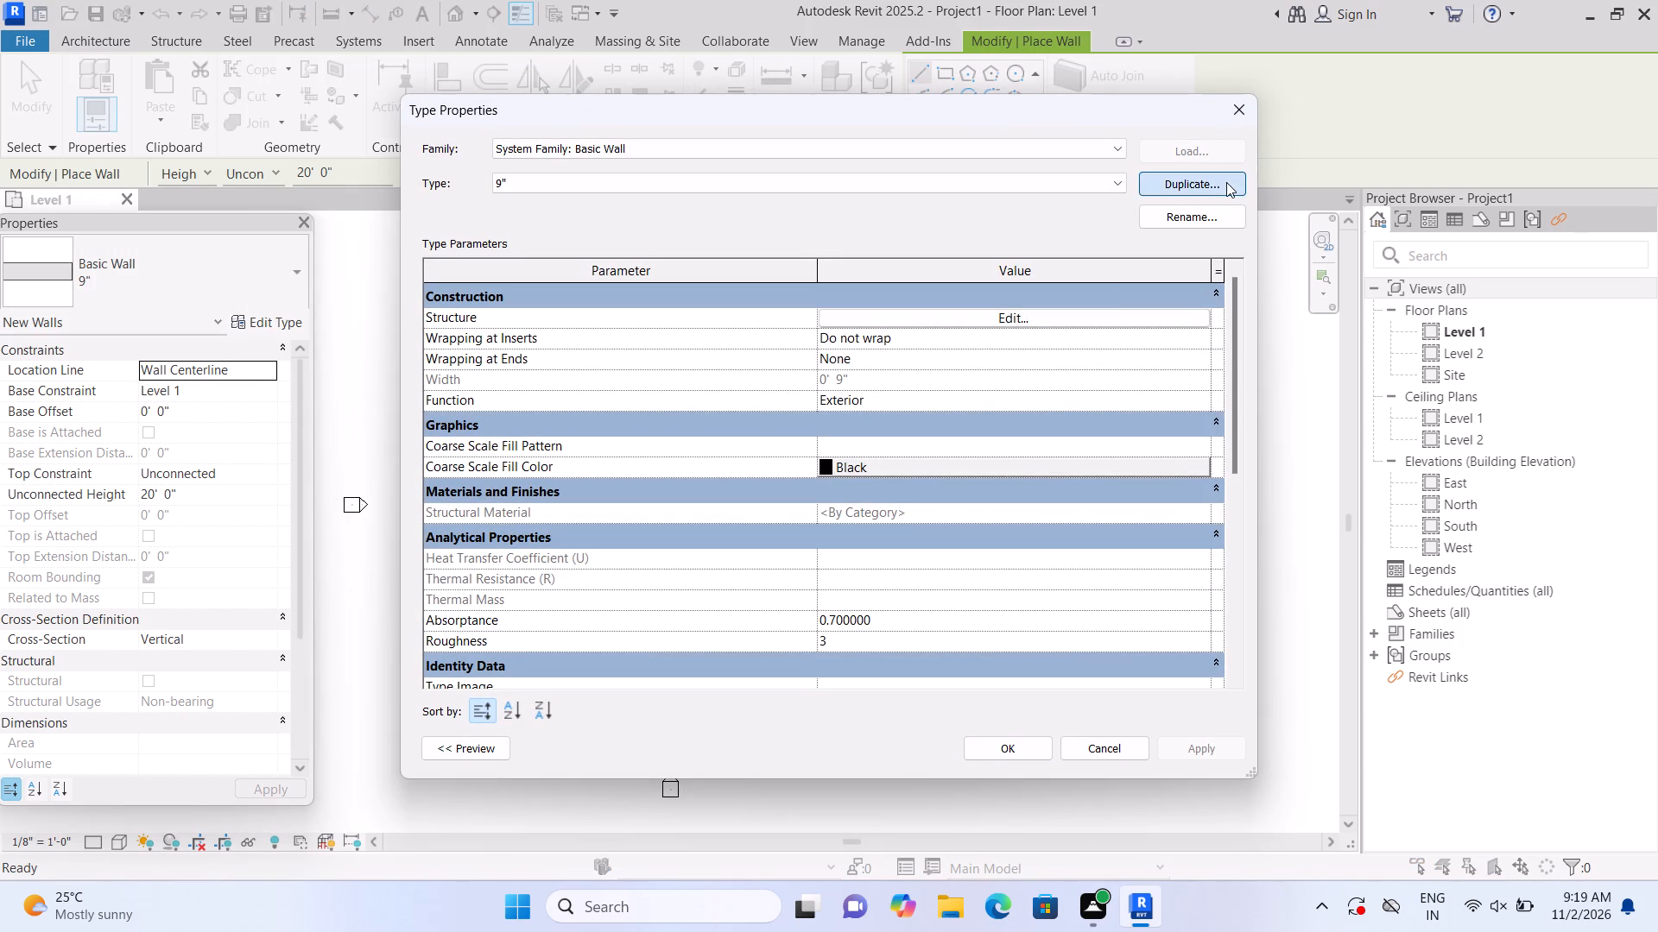
left_click(851, 430)
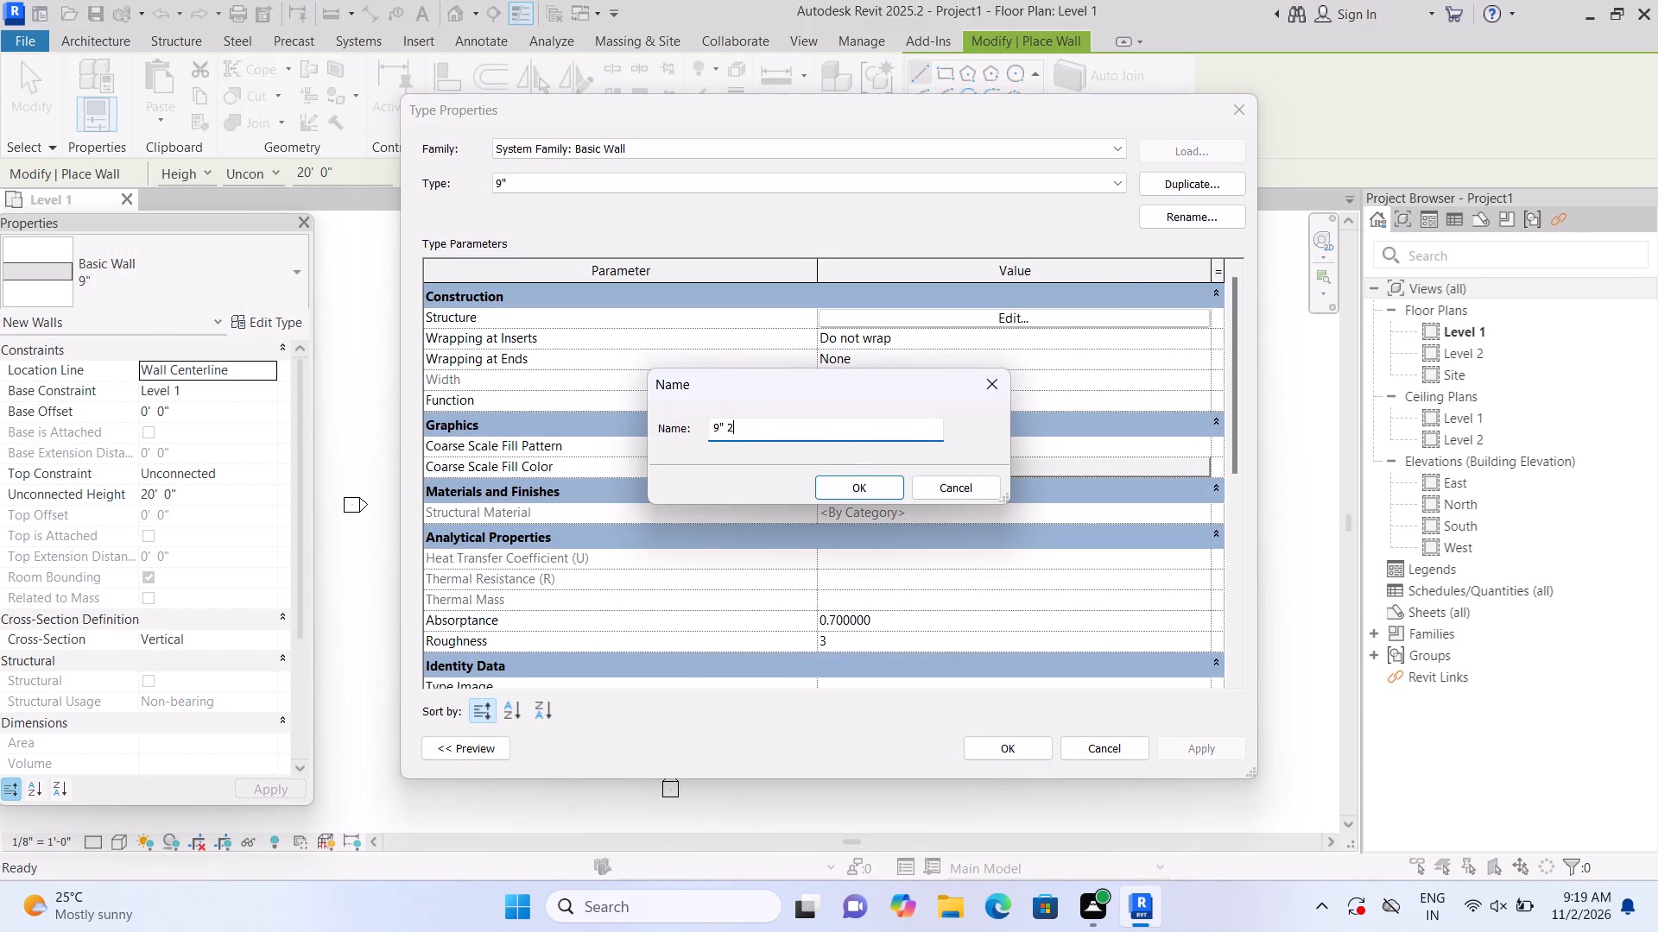
key("BackSpace")
key("BackSpace")
key("BackSpace")
key("BackSpace")
key("BackSpace")
key("BackSpace")
key("BackSpace")
key("BackSpace")
key("BackSpace")
key("BackSpace")
type("4.5\"")
key("Return")
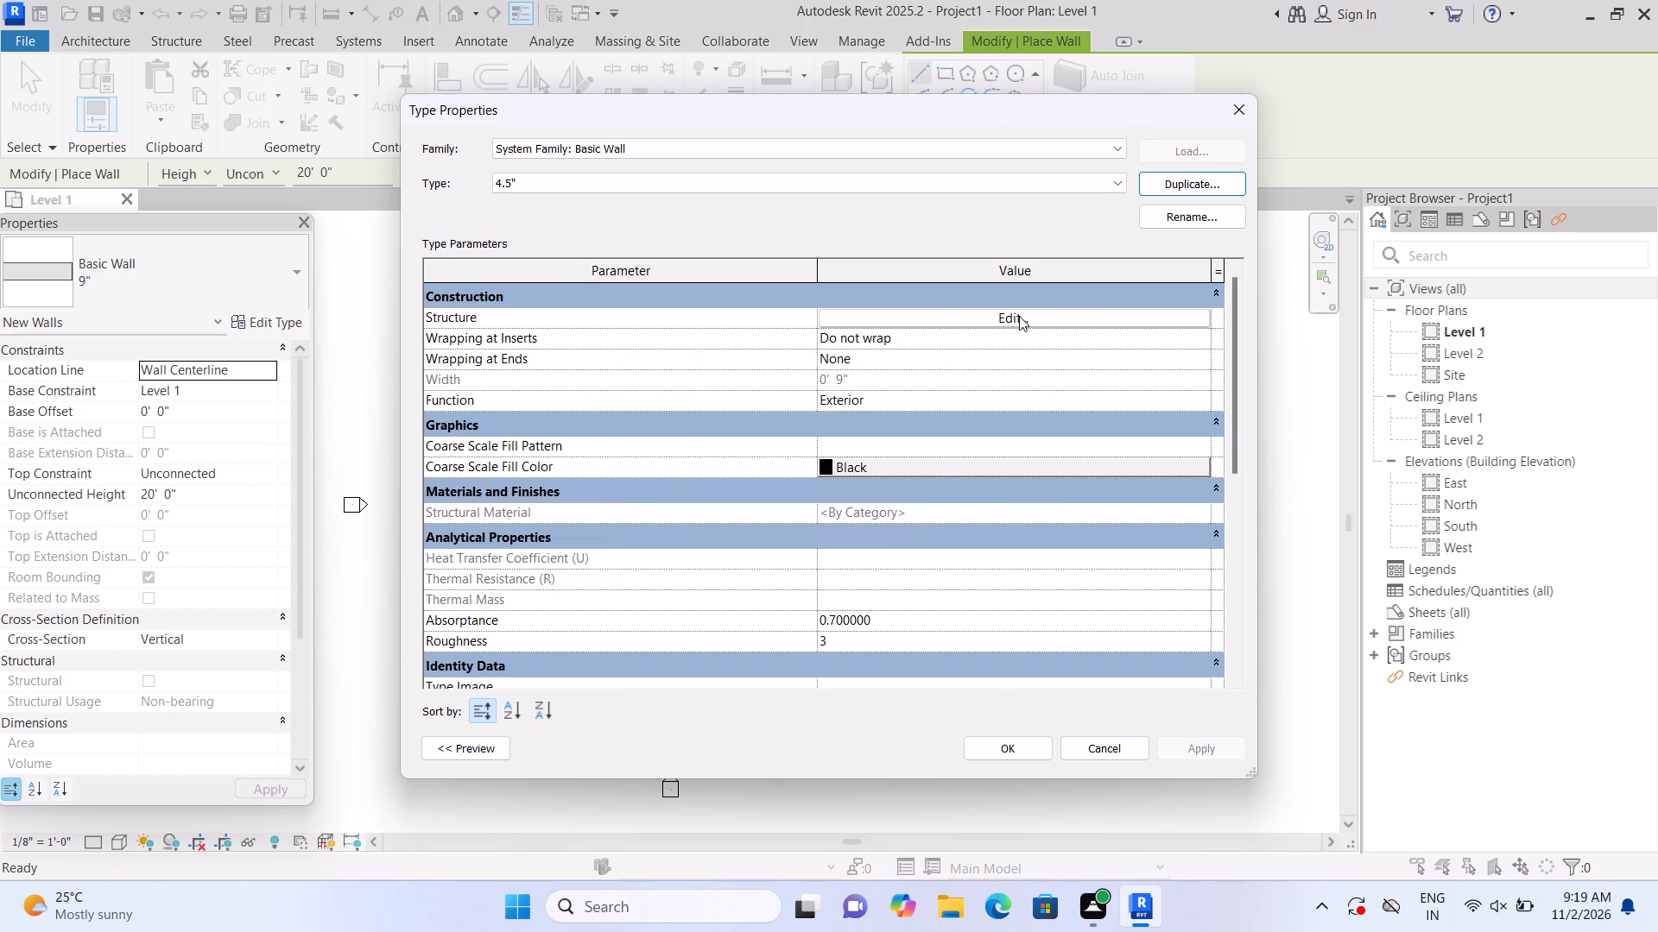
Set the Structure [1] layer thickness of the 4.5" wall type to 4.5" and apply the type properties.
left_click(1016, 318)
left_click(860, 315)
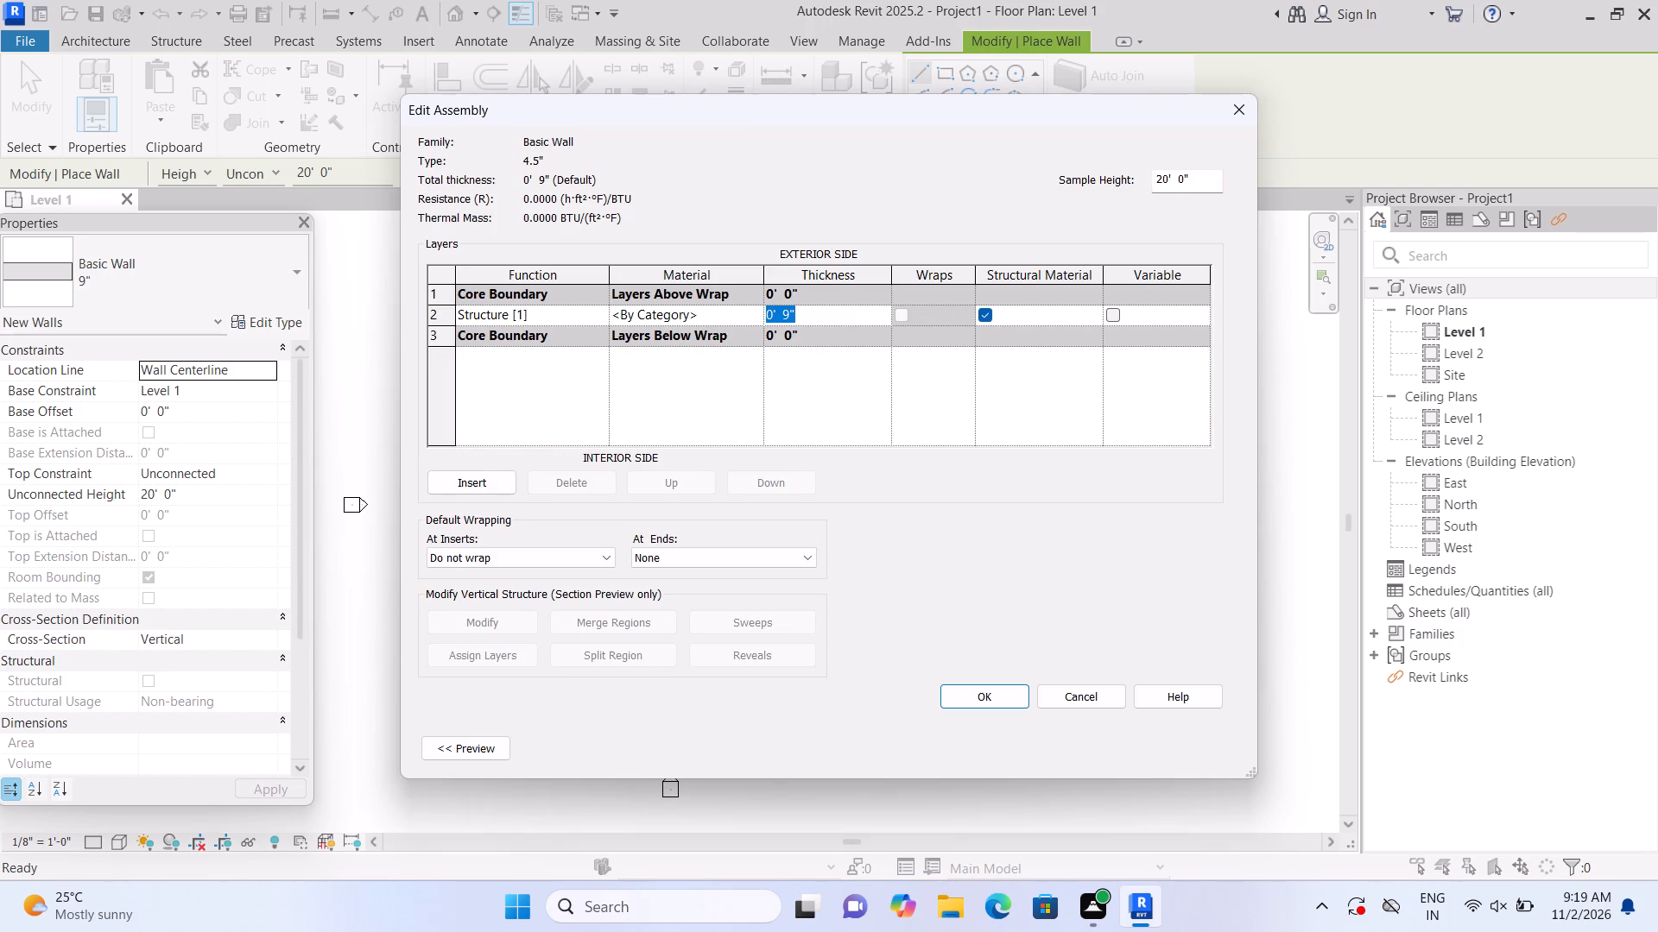
key("BackSpace")
type("4.5\"")
key("Return")
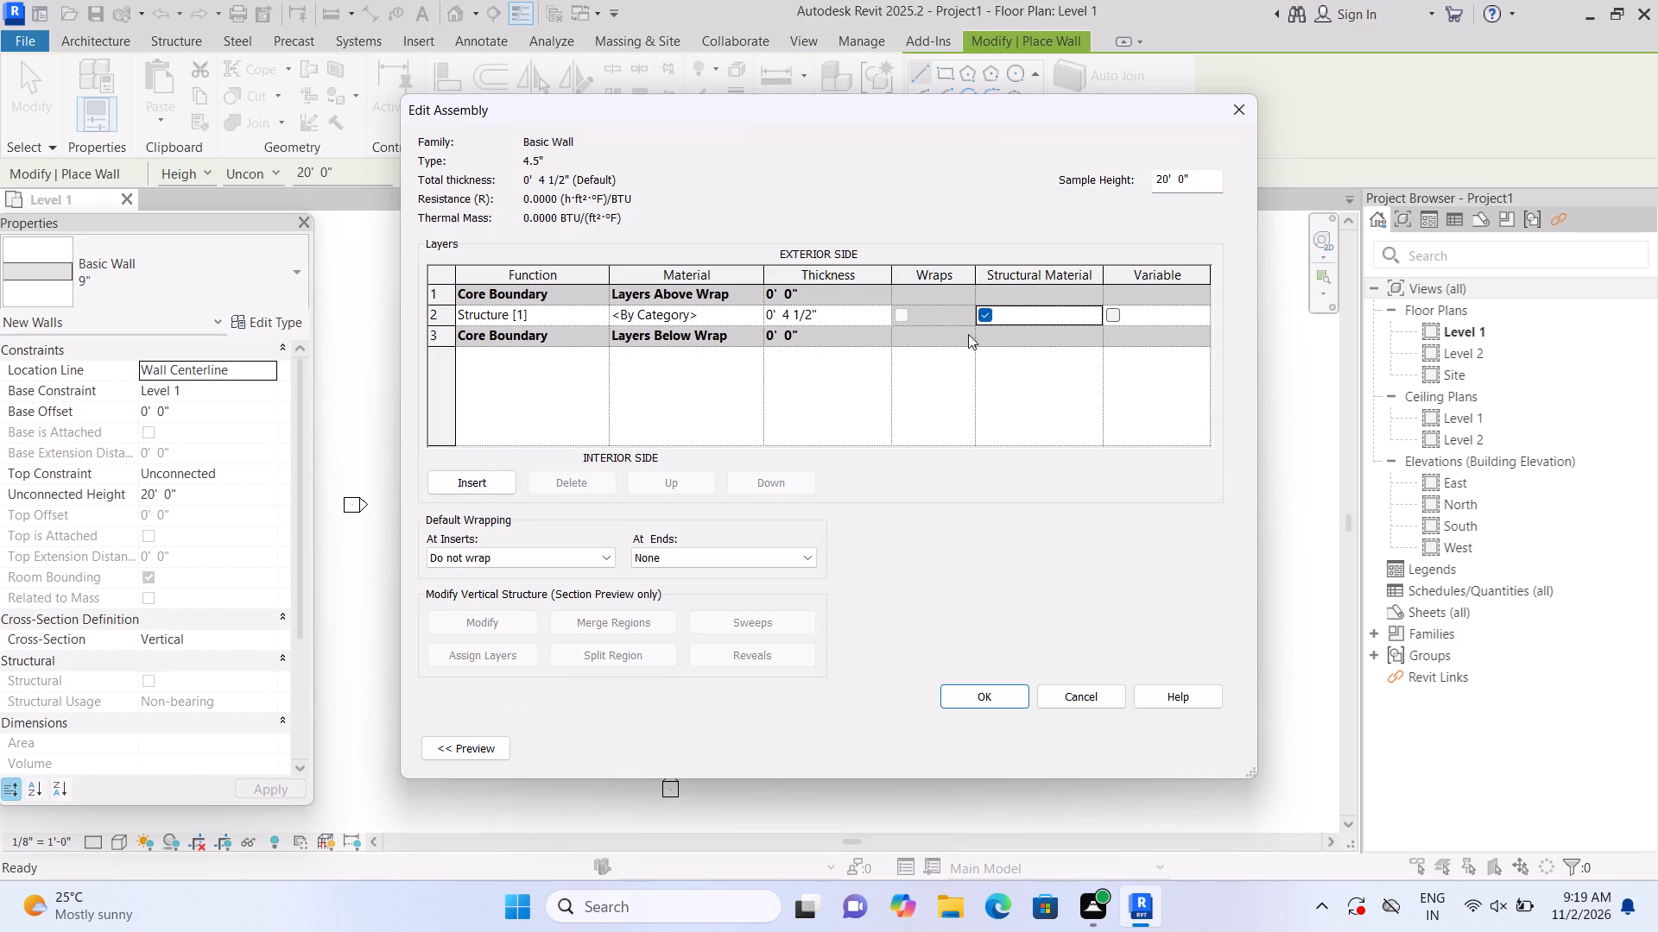
left_click(1004, 691)
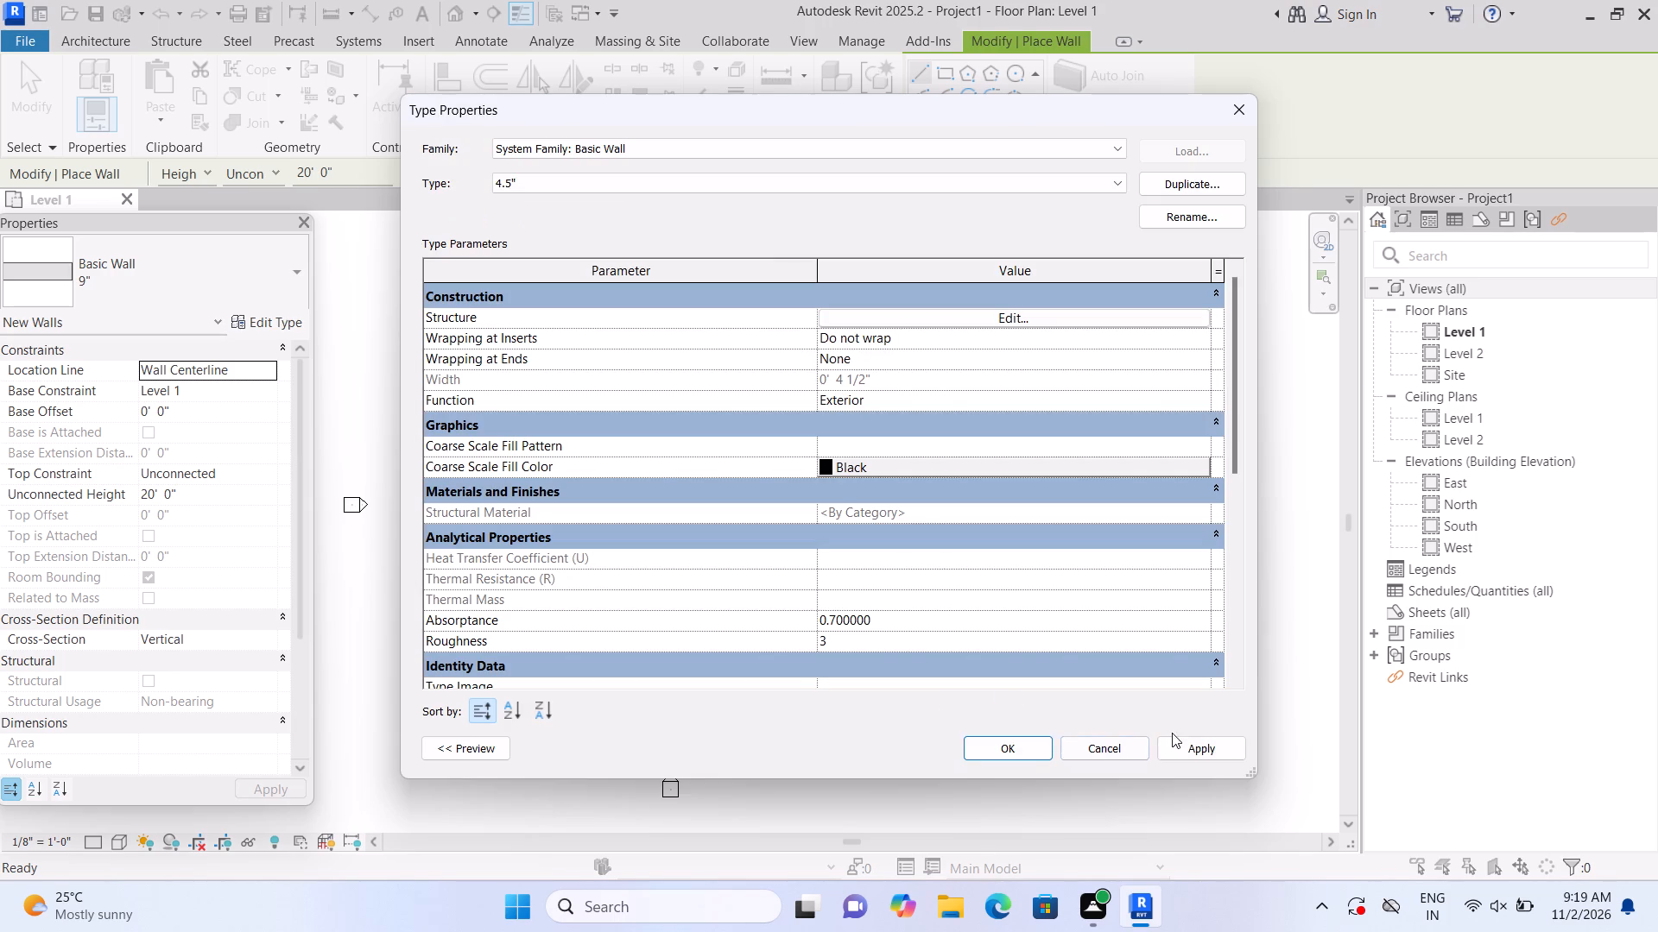
left_click(1185, 751)
double_click(996, 738)
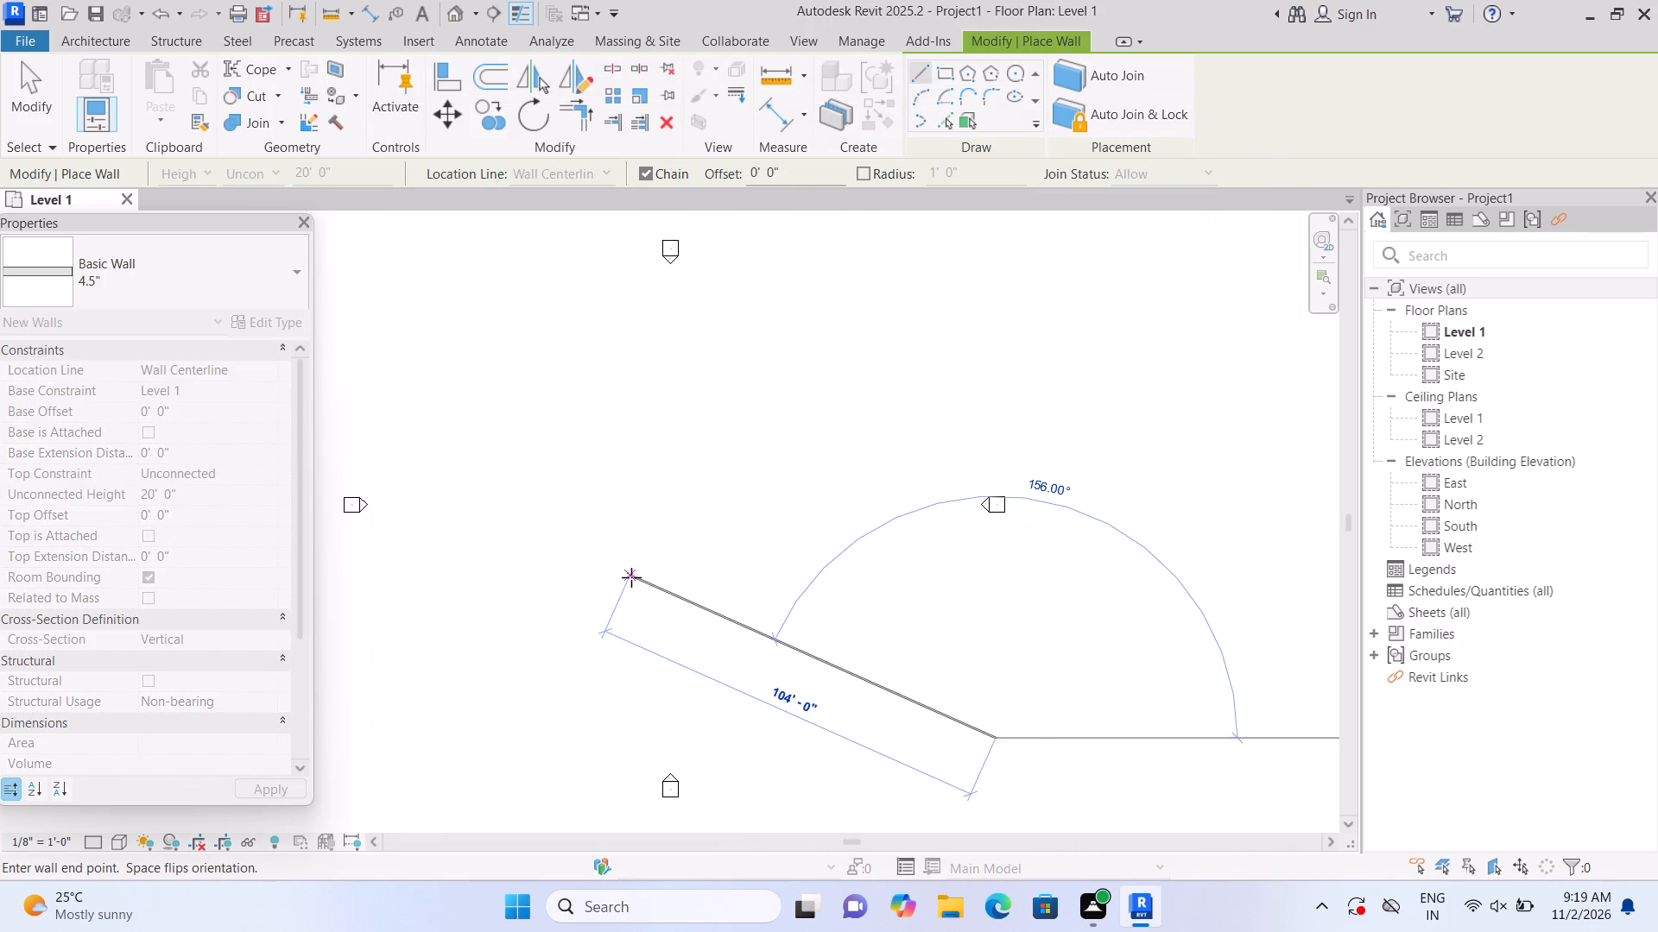
key("Escape")
Restart the Wall tool on Level 1 with the 9" basic wall type.
middle_click_drag(526, 538, 701, 536)
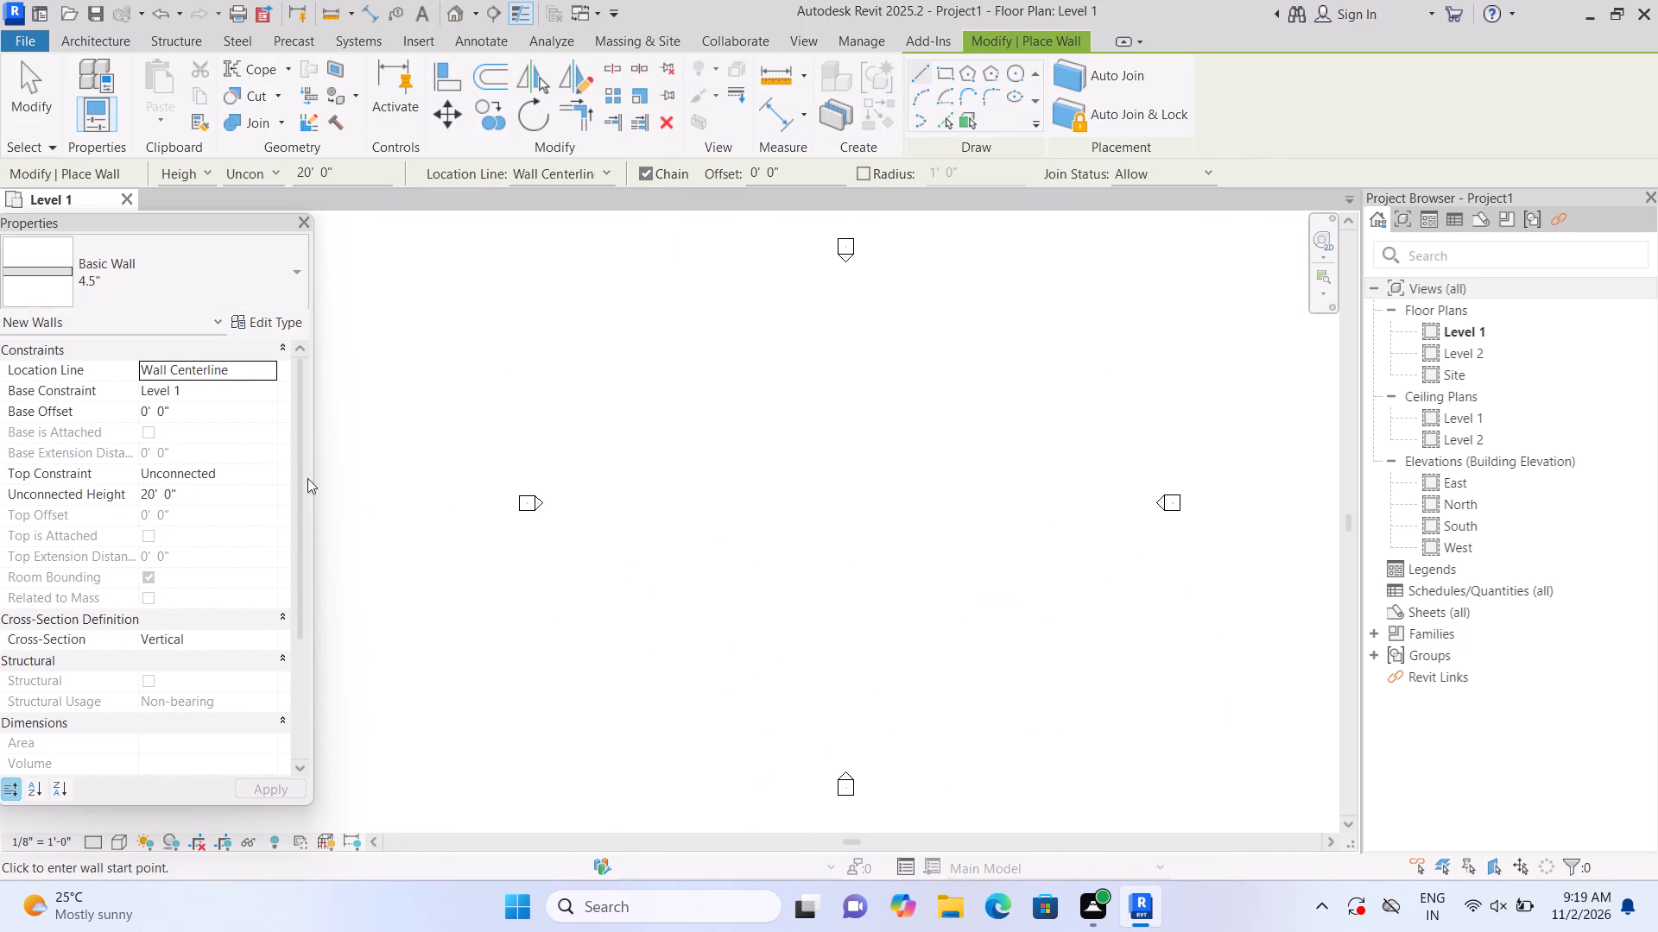
left_click(104, 40)
left_click(98, 68)
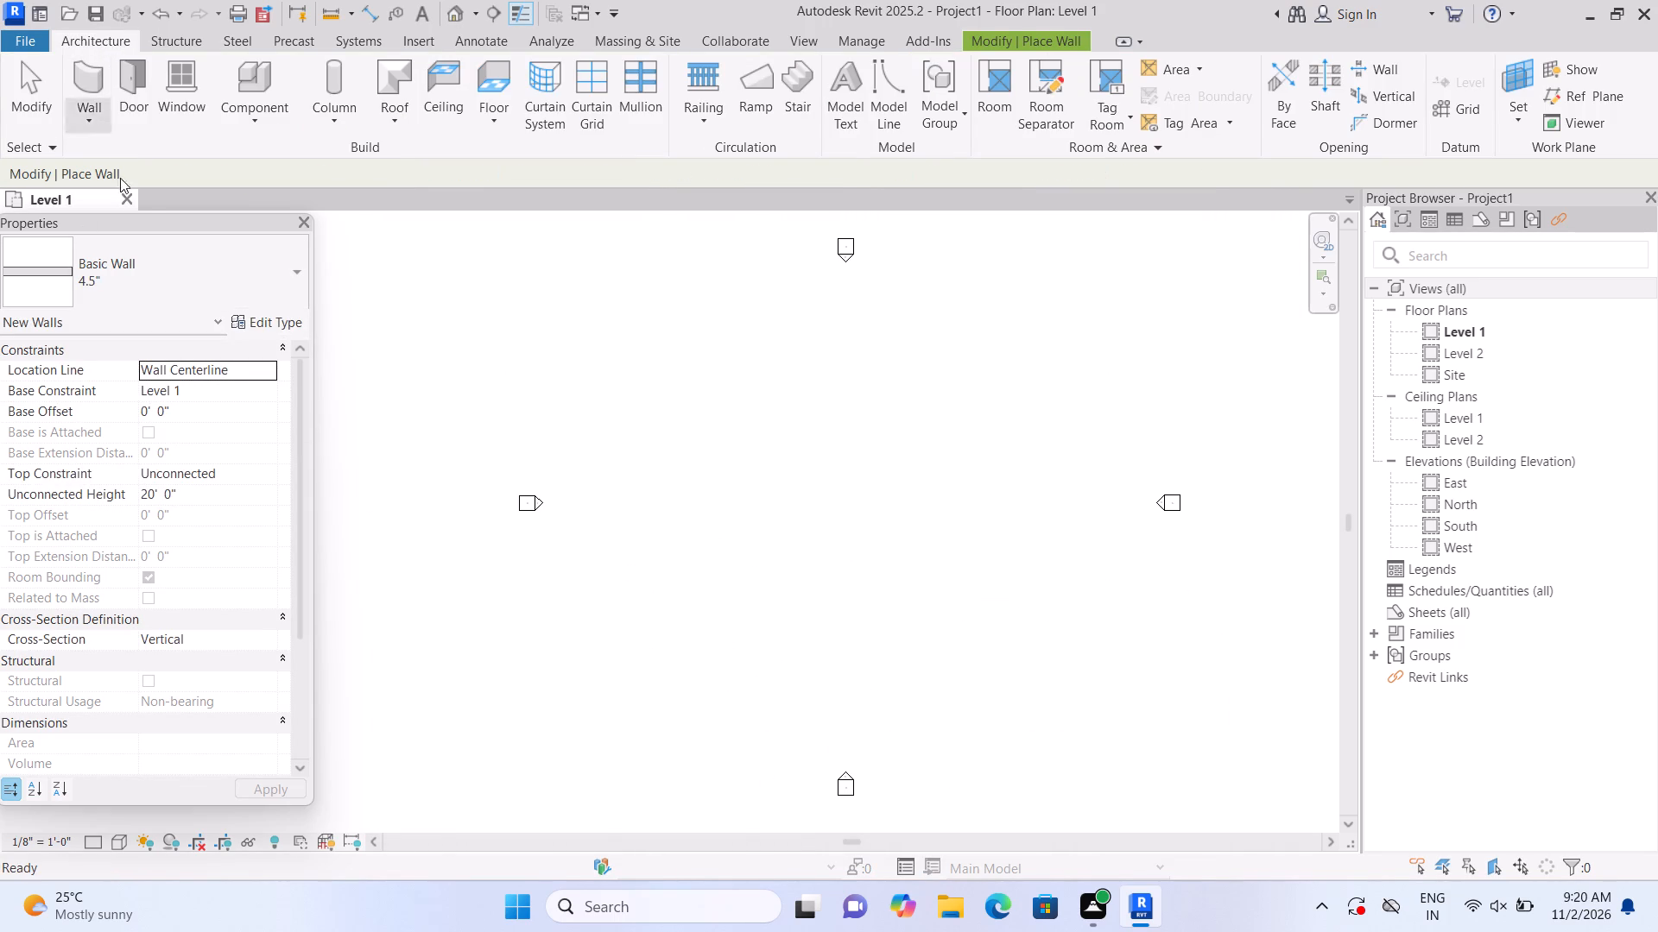
left_click(293, 280)
scroll(147, 546, "up", 2)
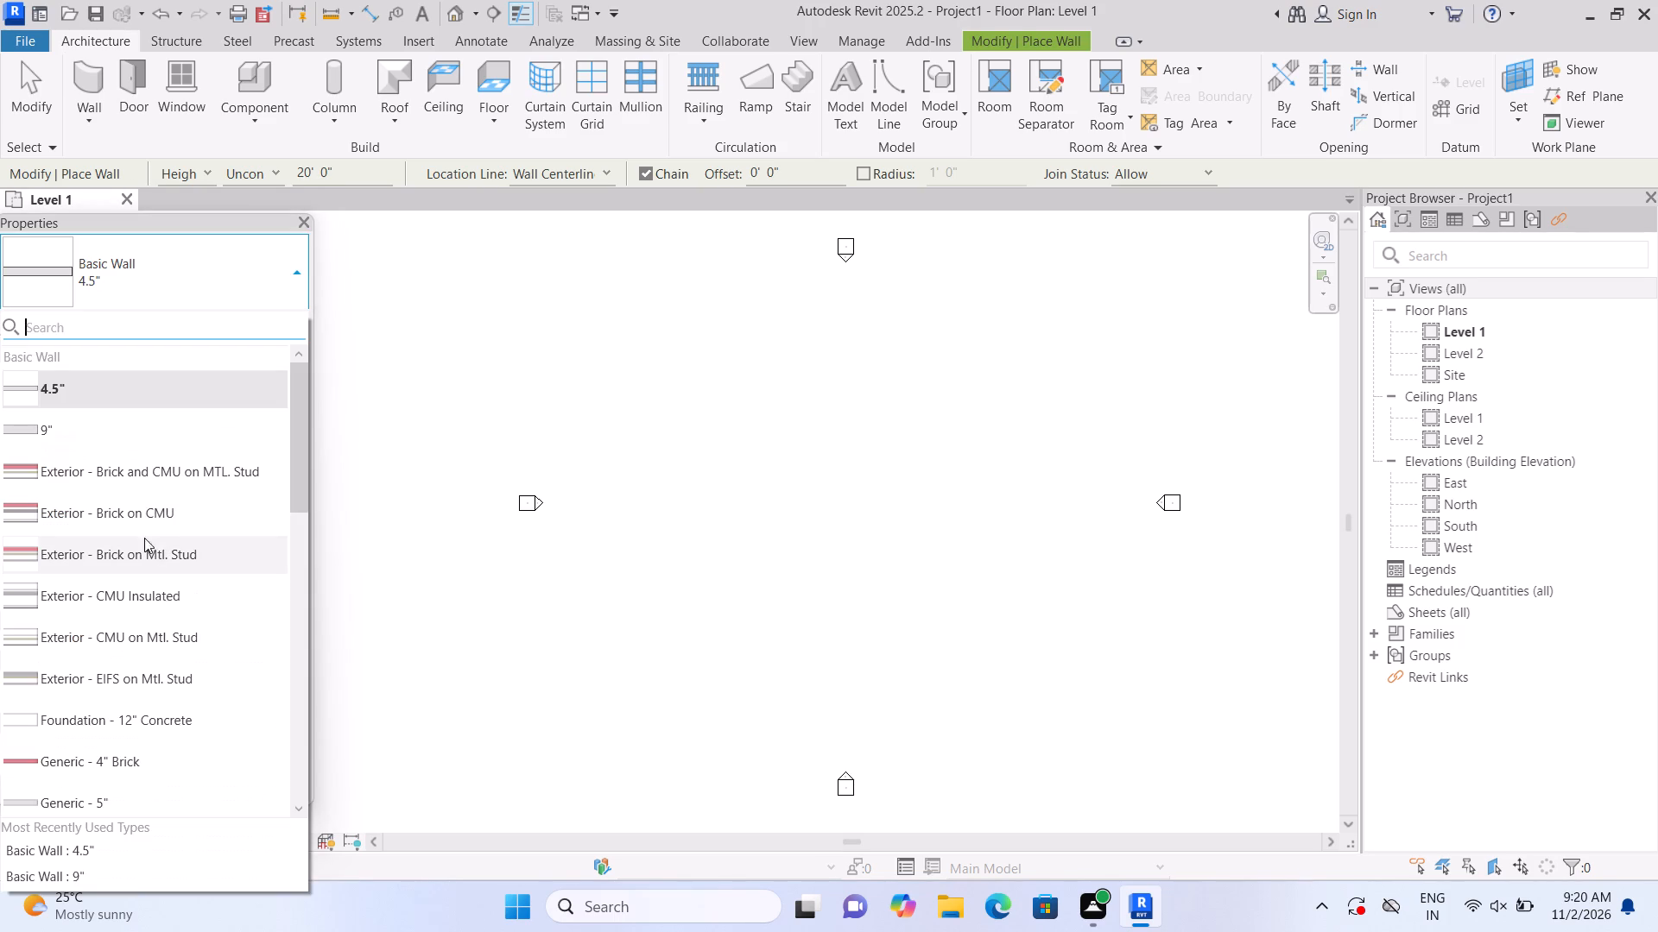
scroll(144, 538, "up", 1)
left_click(170, 422)
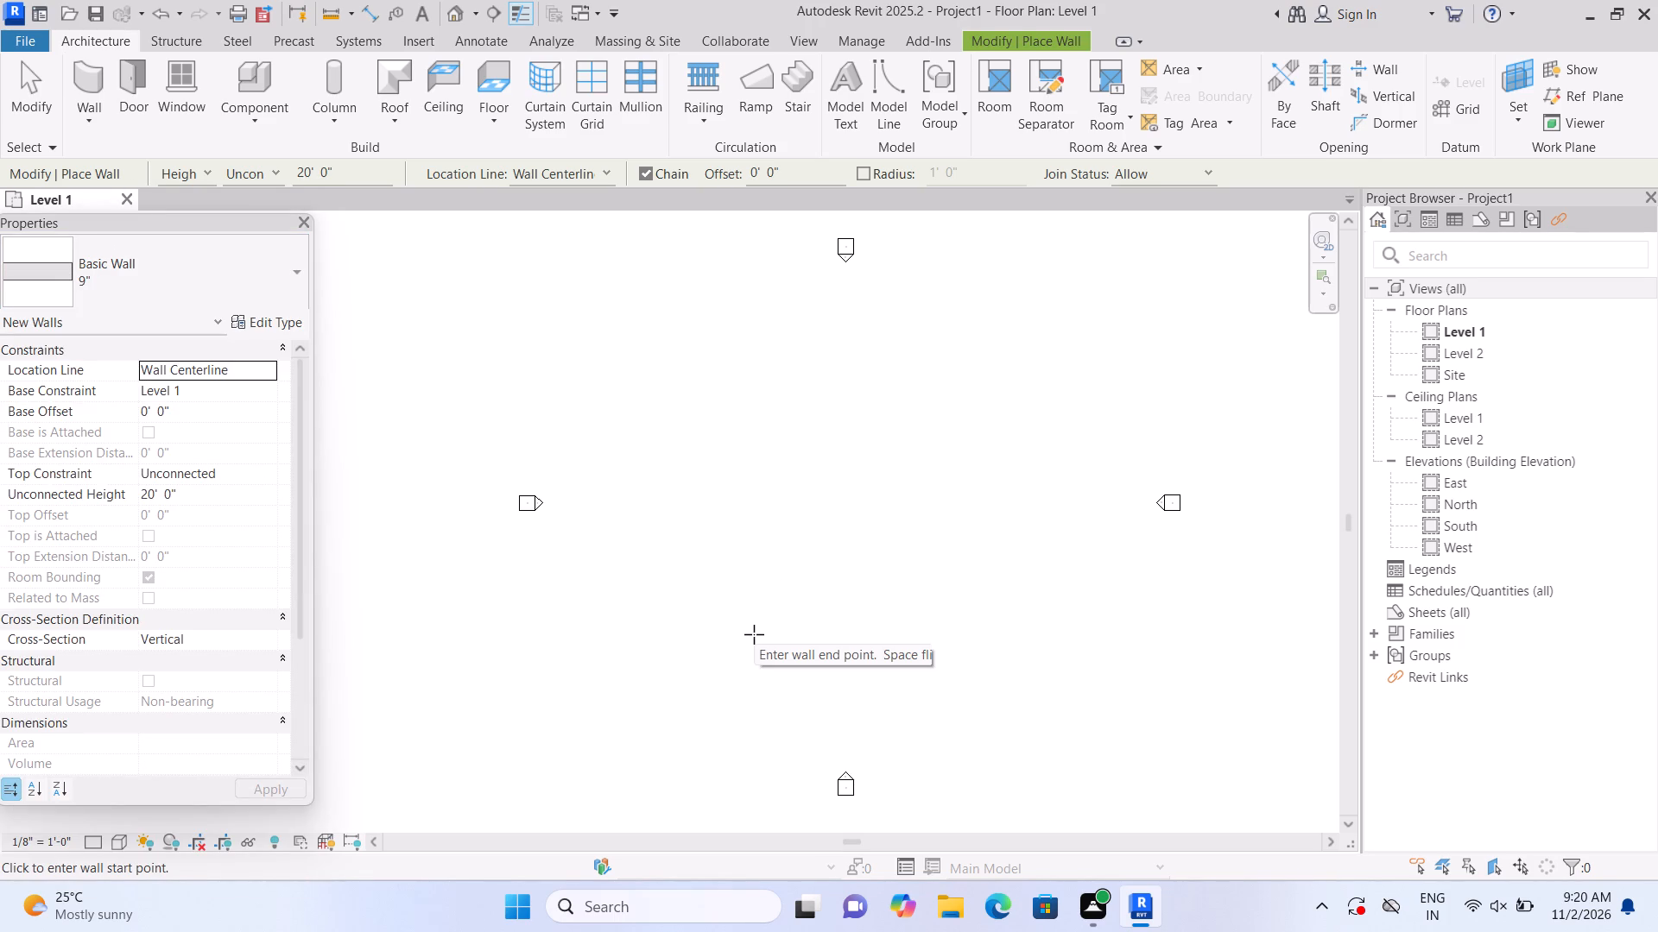
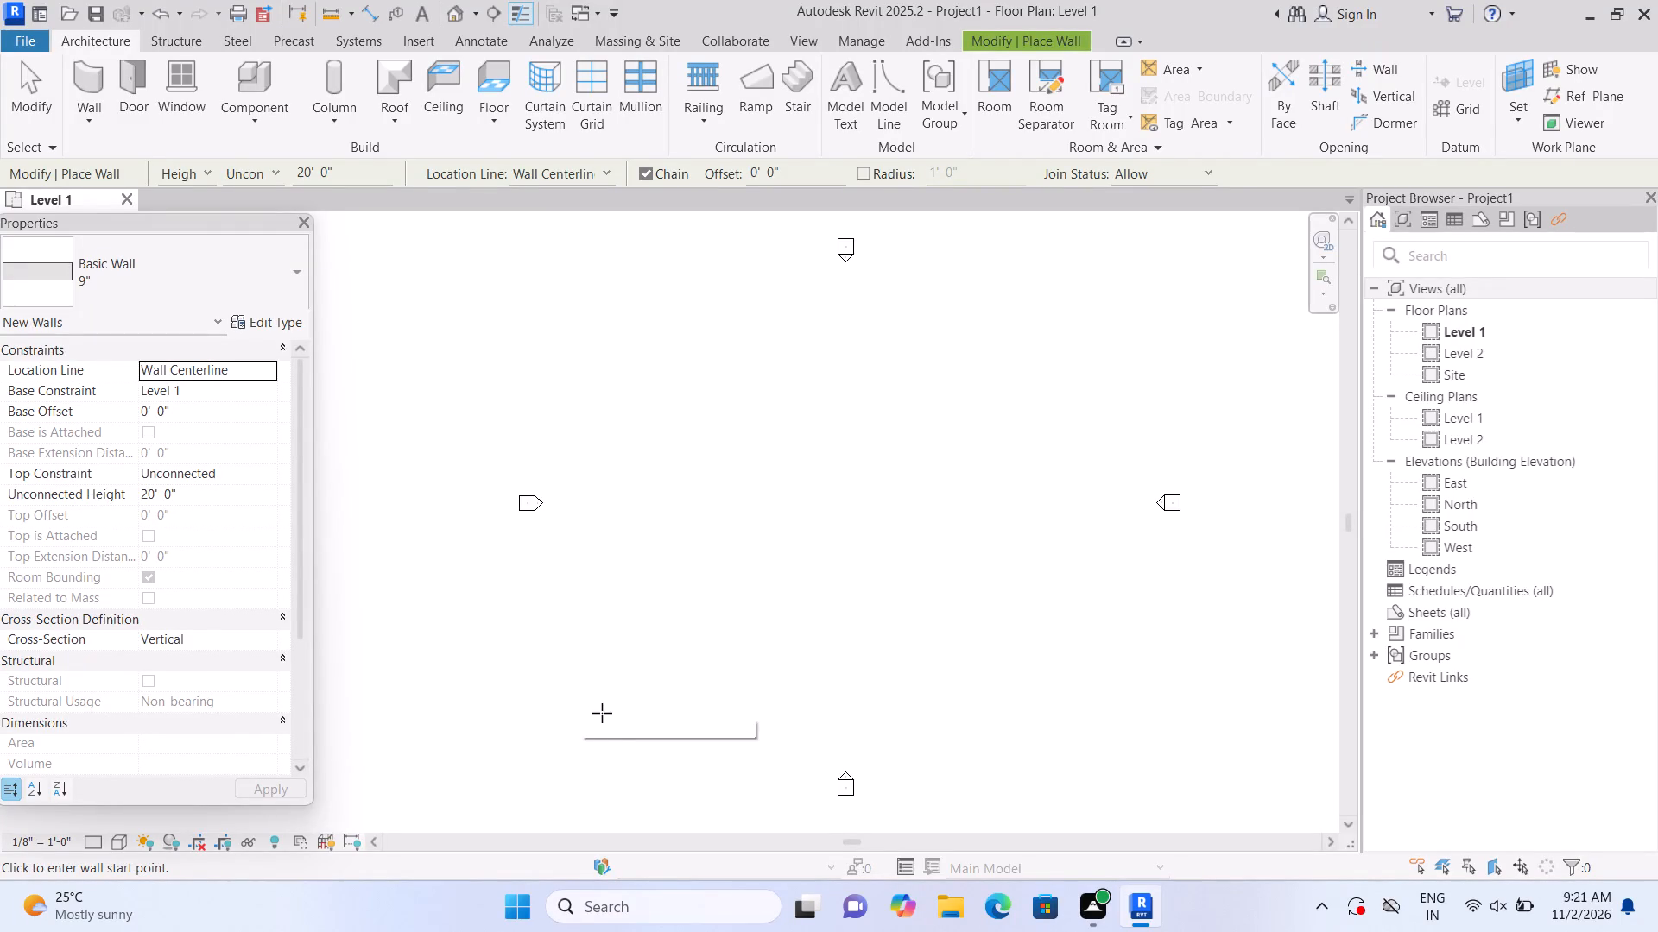
Start a horizontal 9" wall on Level 1 from a point in the plan's lower-left area, inside the elevation markers.
left_click(604, 715)
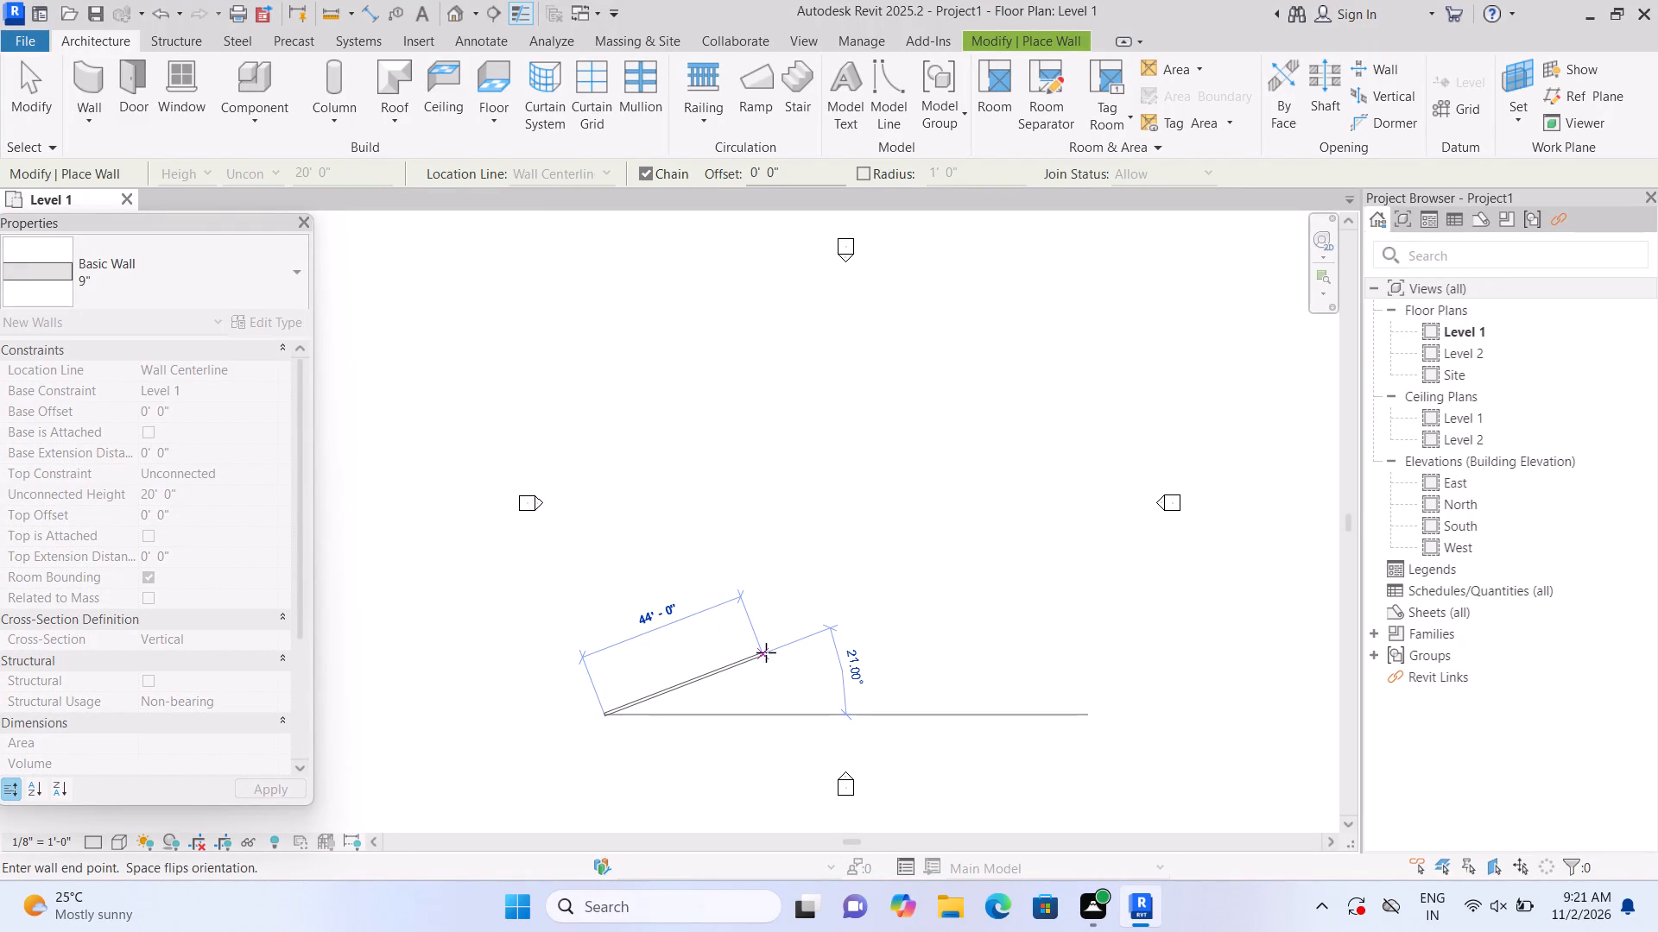
key("Escape")
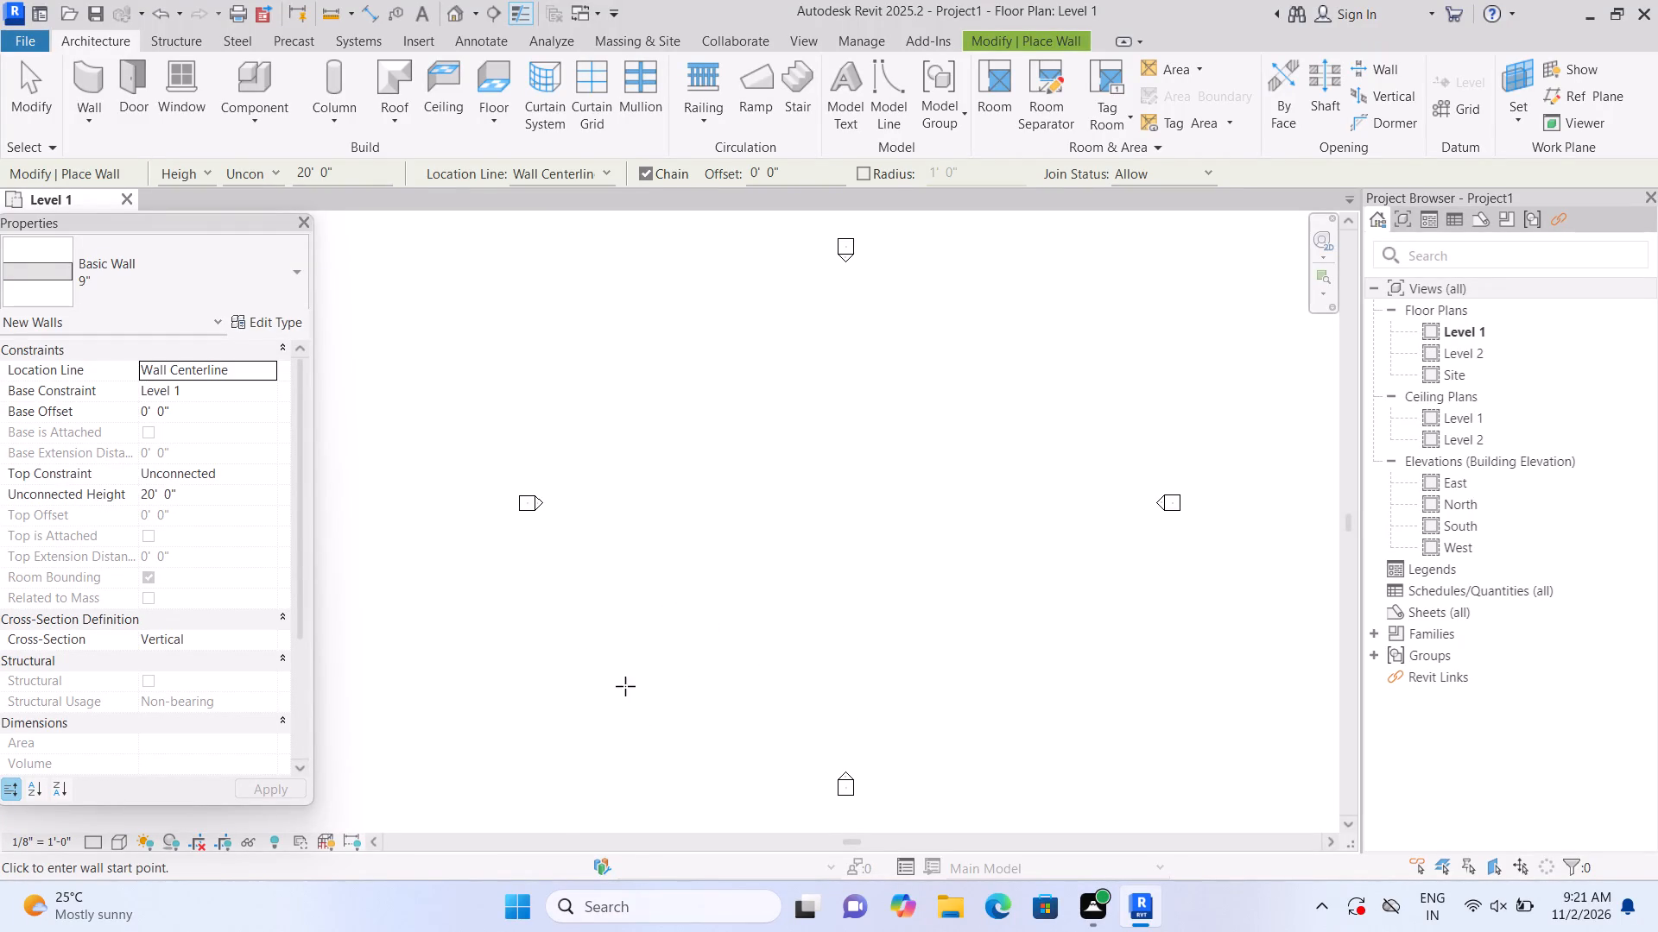
left_click(616, 687)
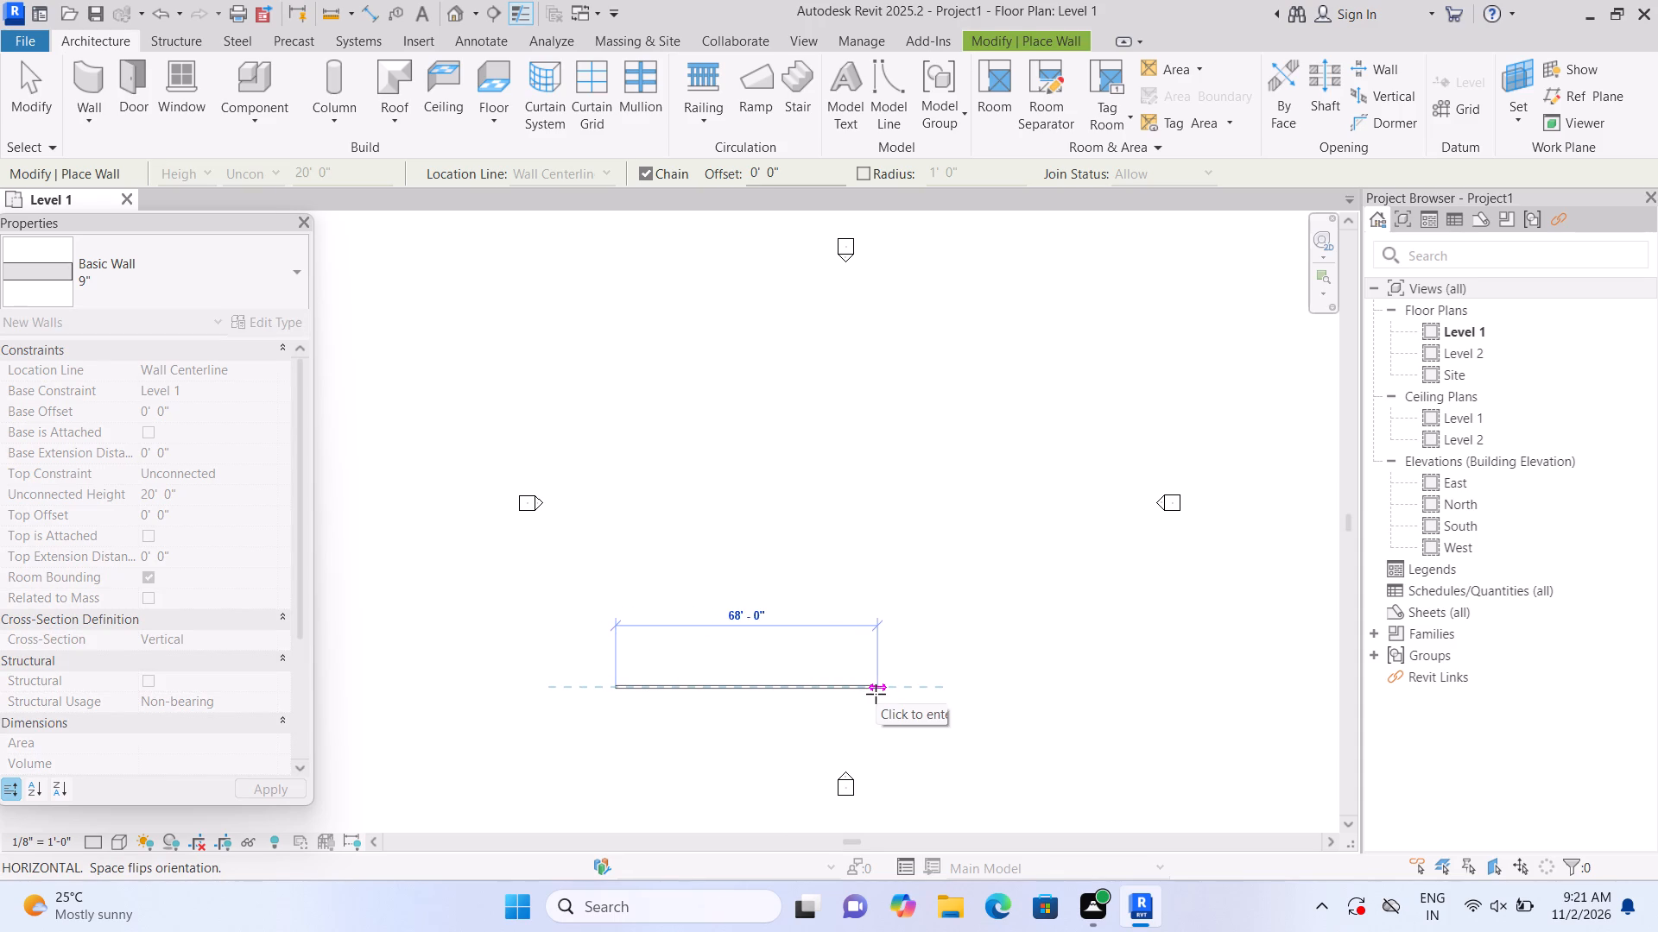
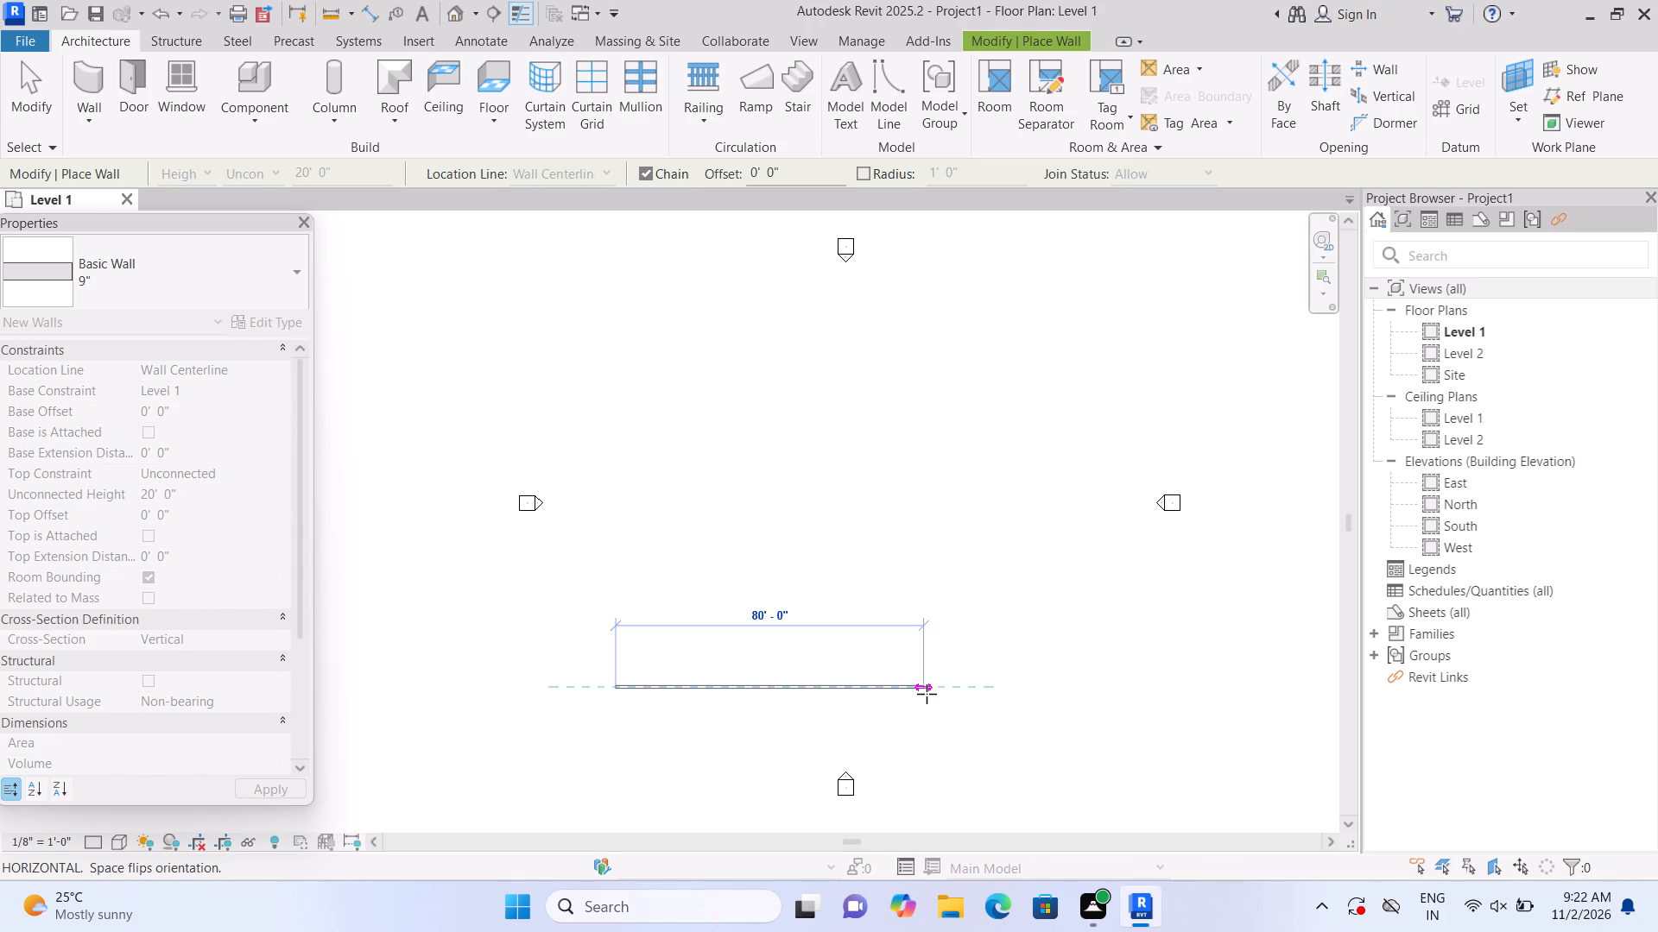
Draw the plan's bottom 9" wall as two consecutive horizontal segments running rightward, 30' and 15' long.
key("5")
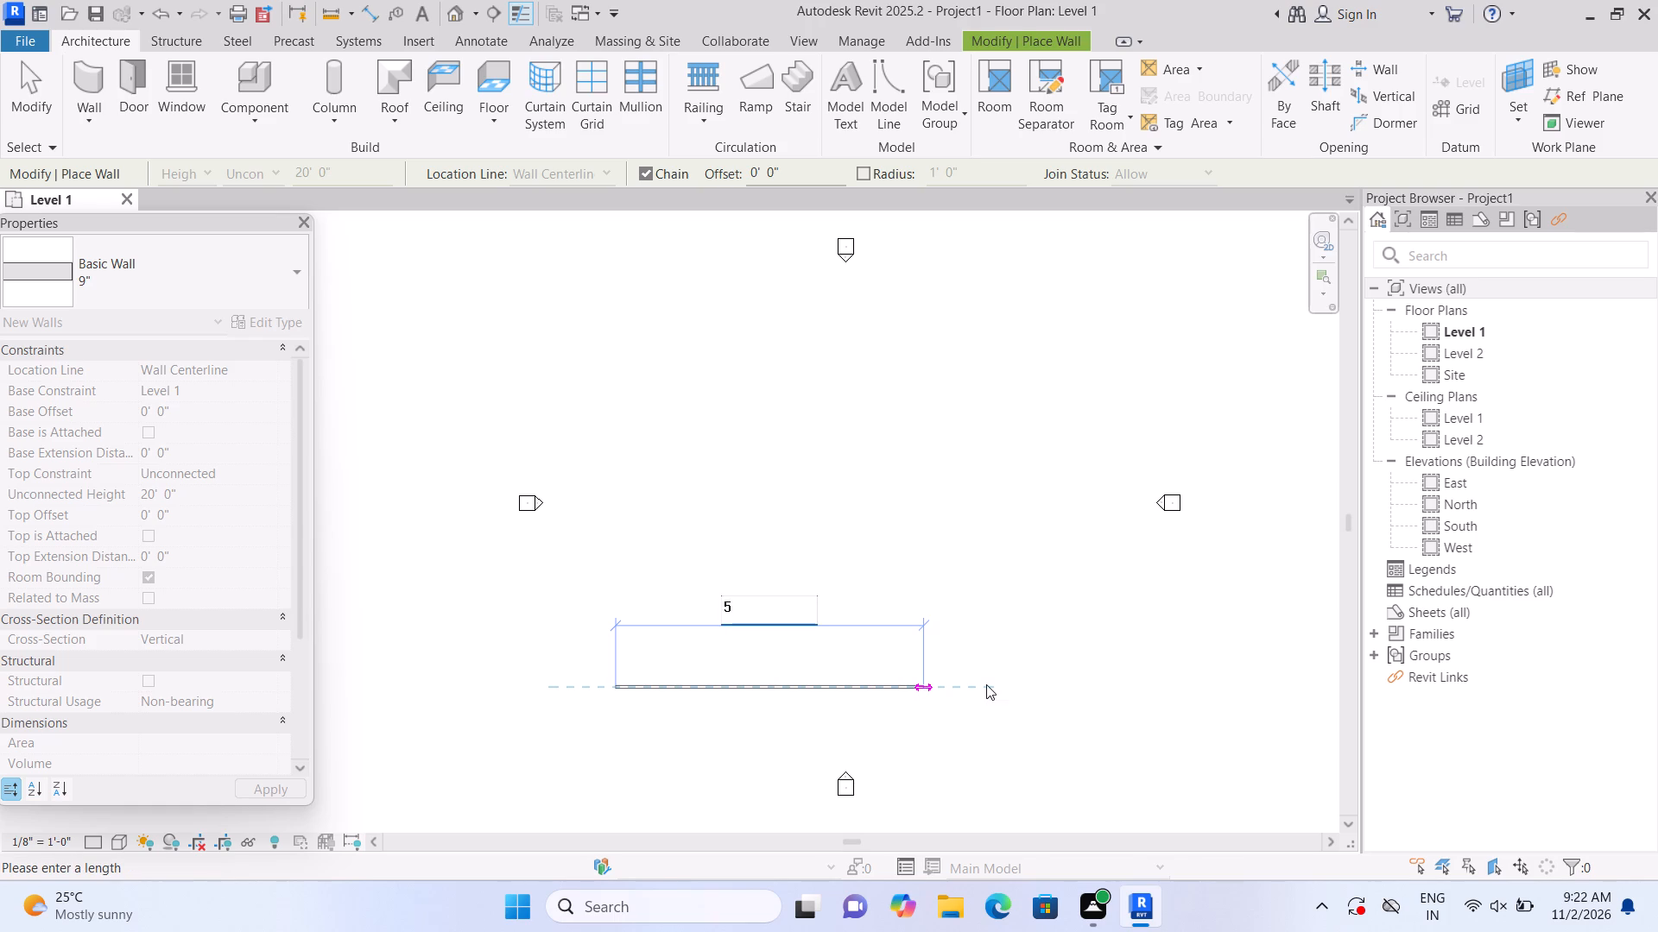
key("BackSpace")
type("30'")
key("Return")
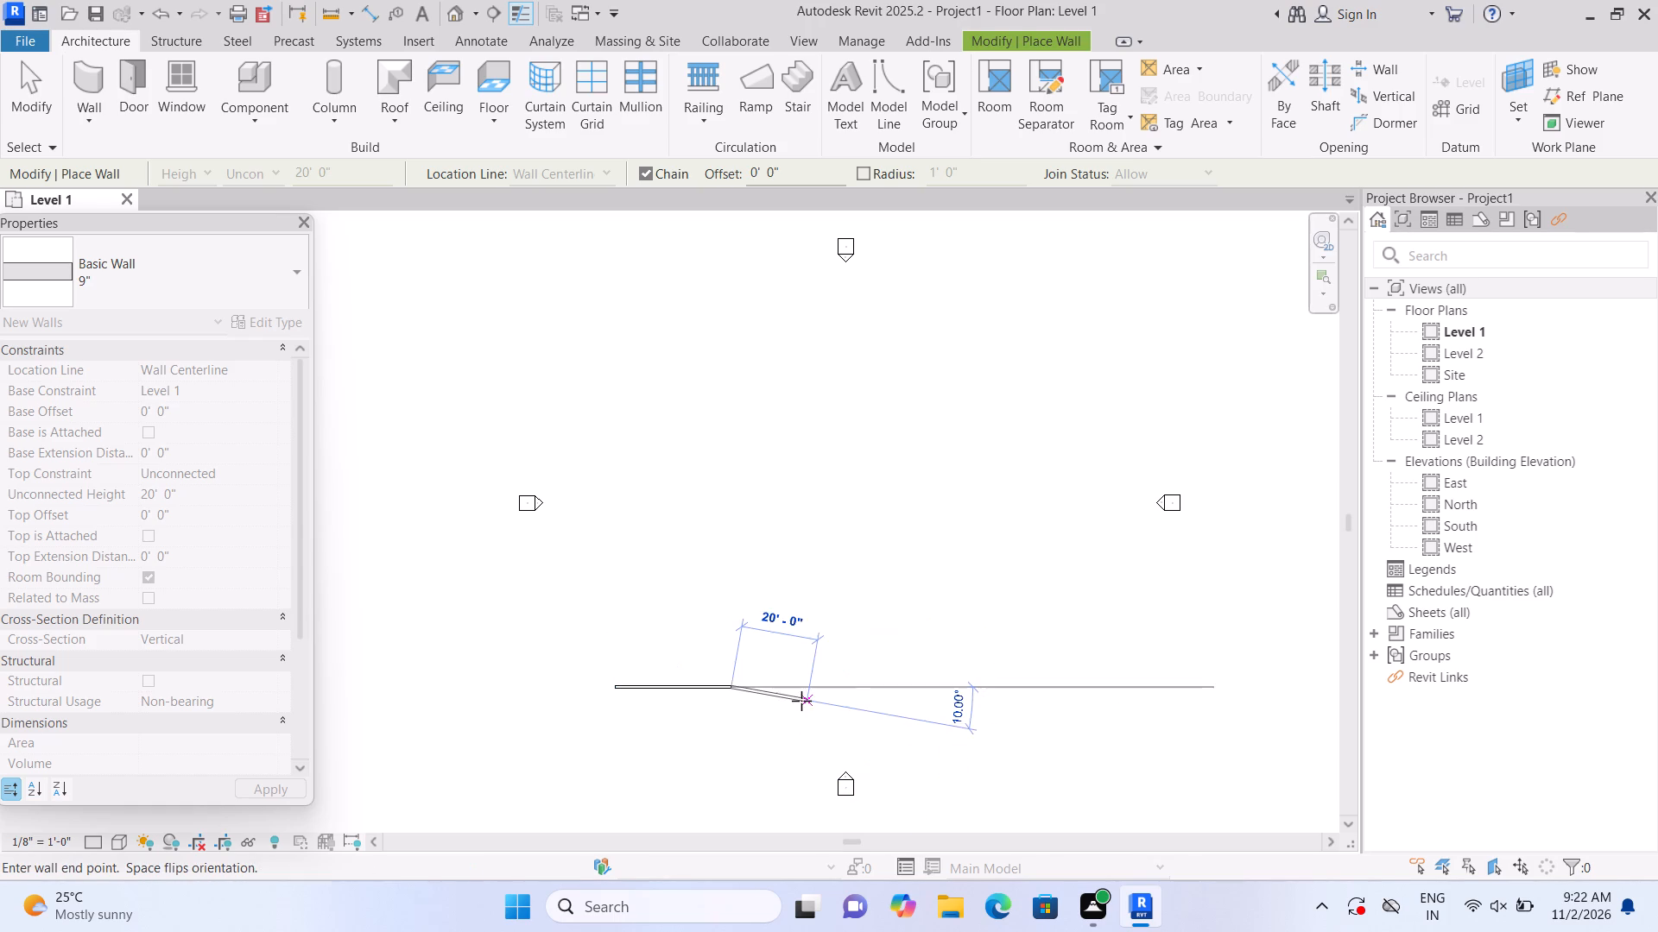
scroll(763, 674, "up", 7)
scroll(709, 627, "up", 1)
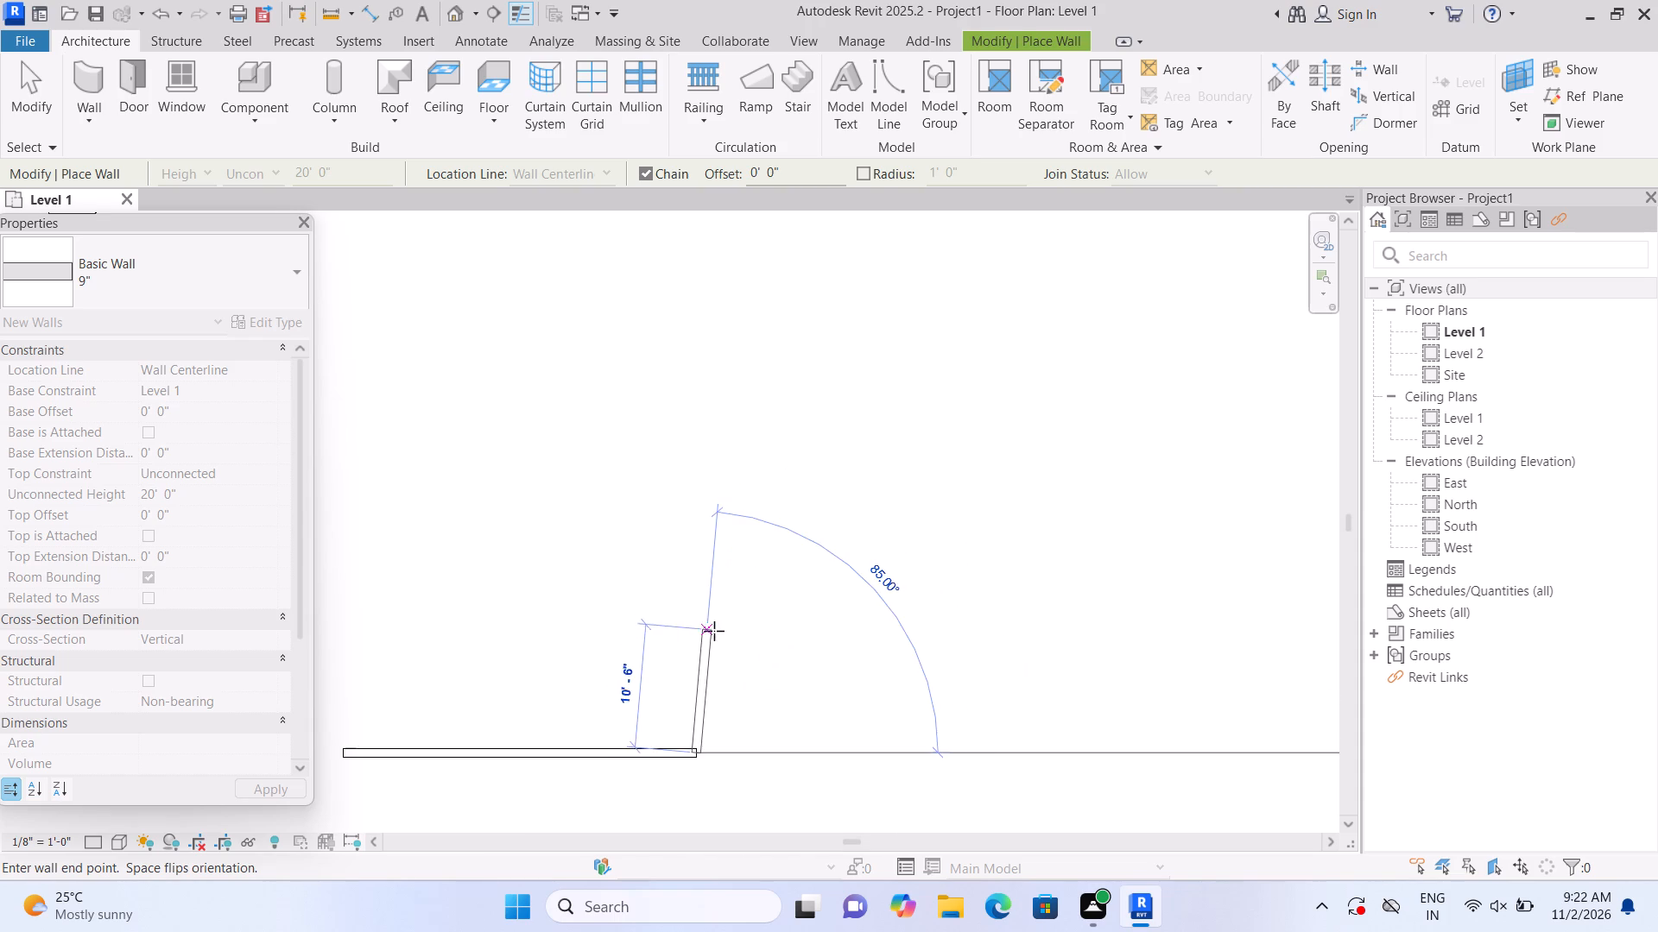
middle_click_drag(719, 629, 861, 579)
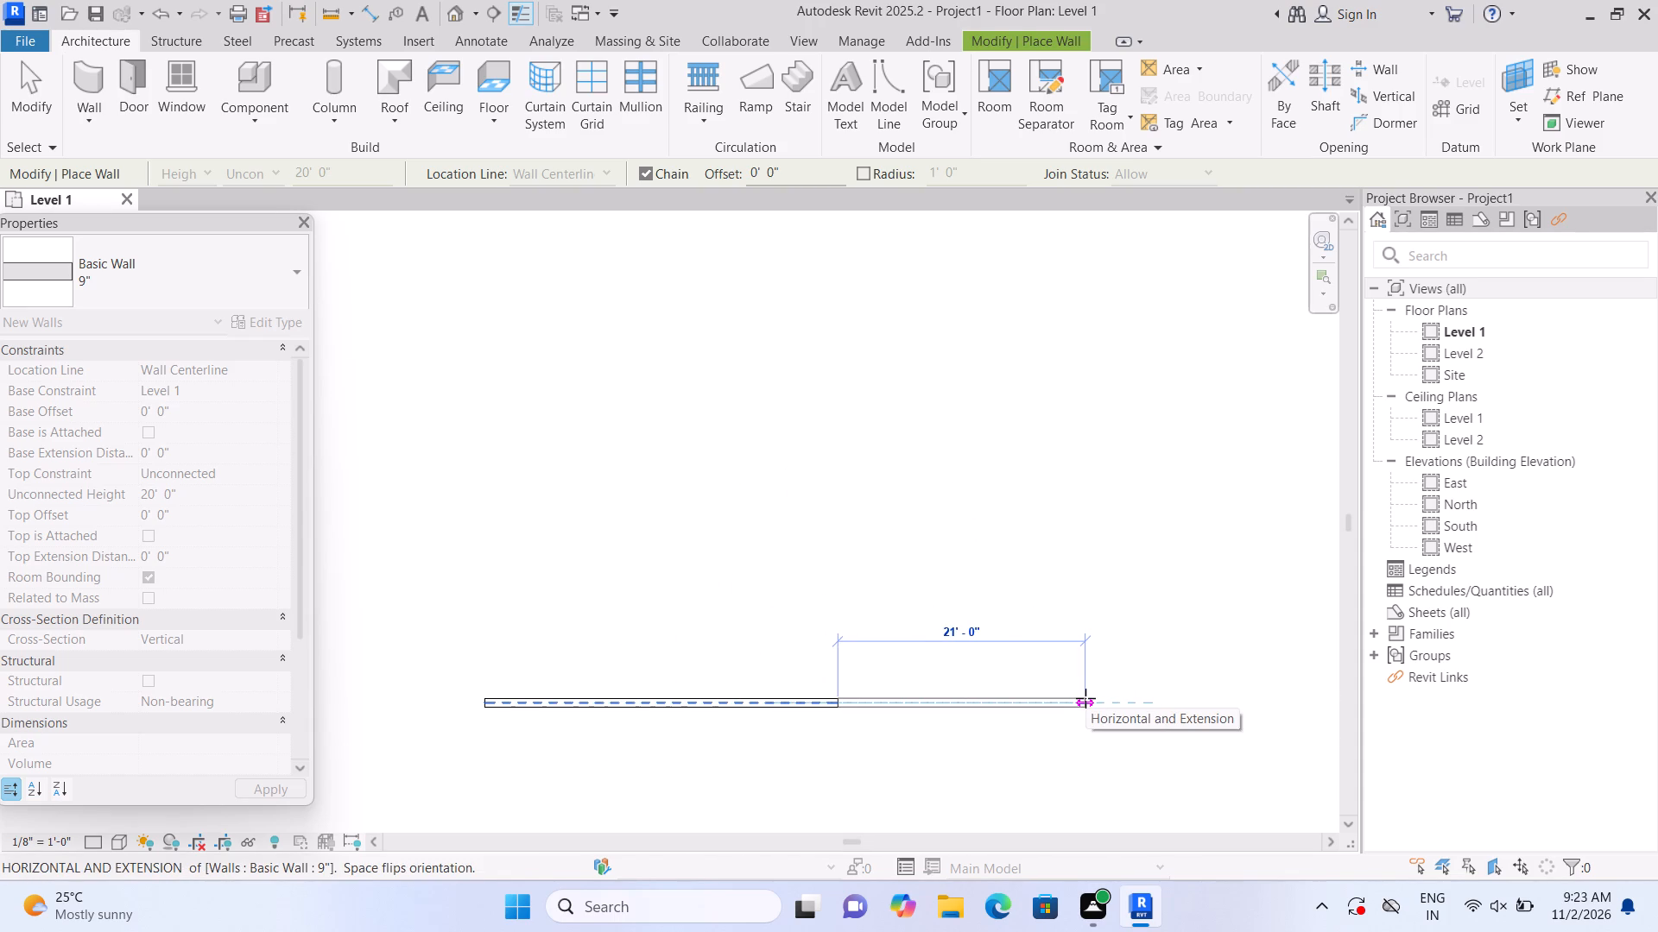
type("15")
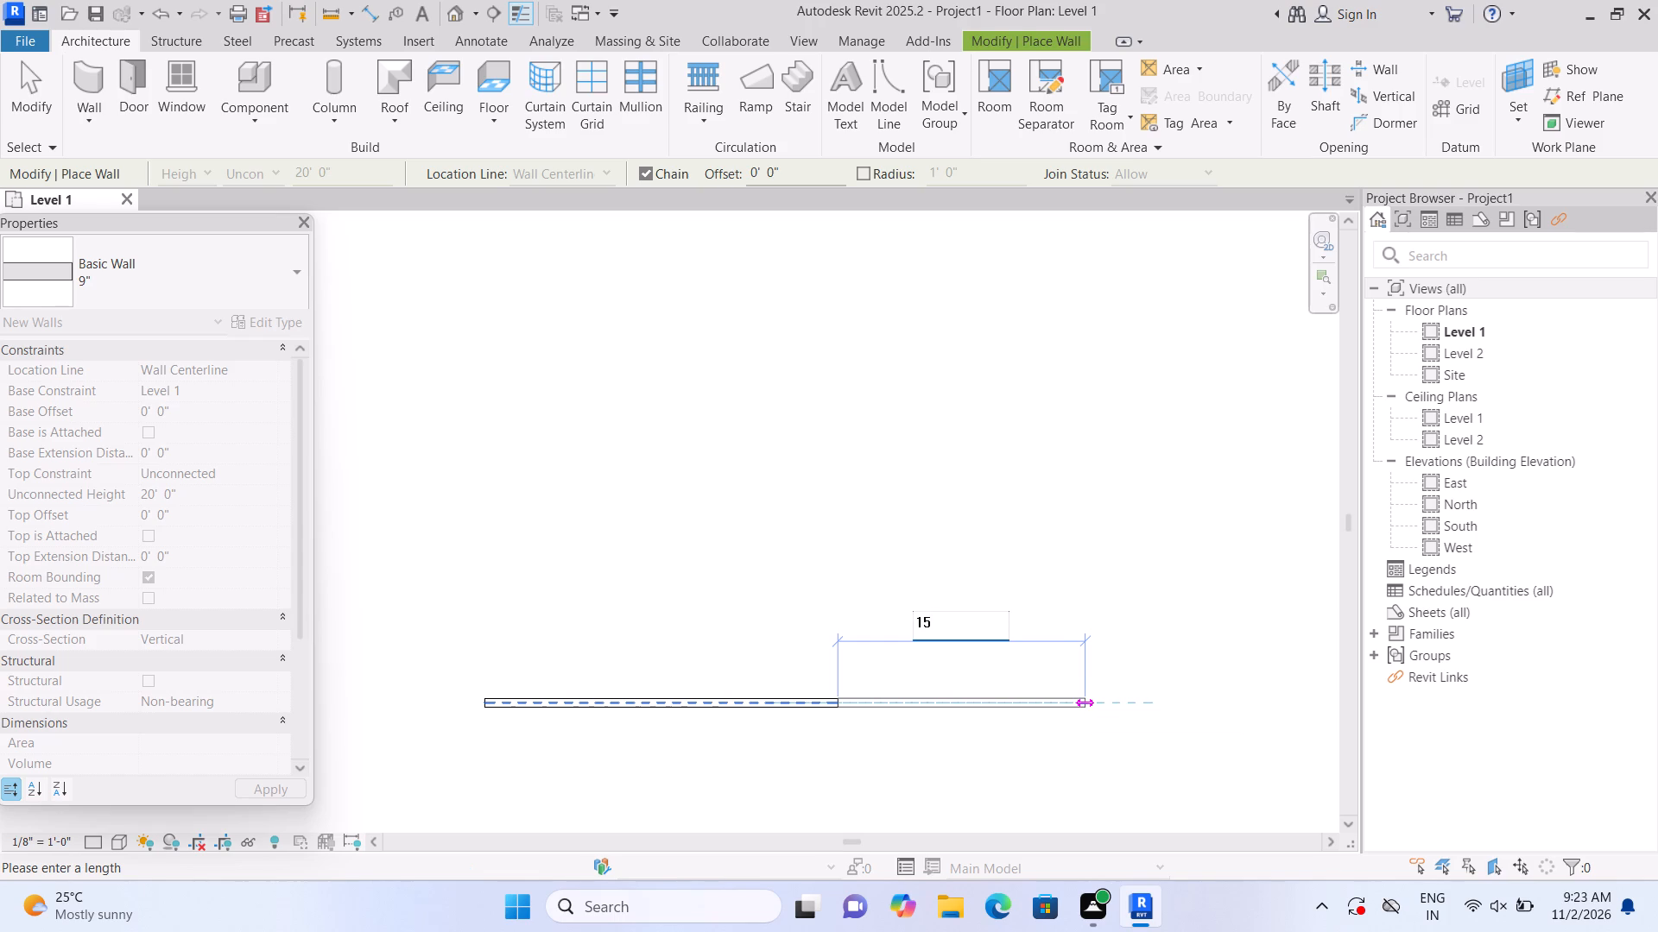
key("apostrophe")
key("Return")
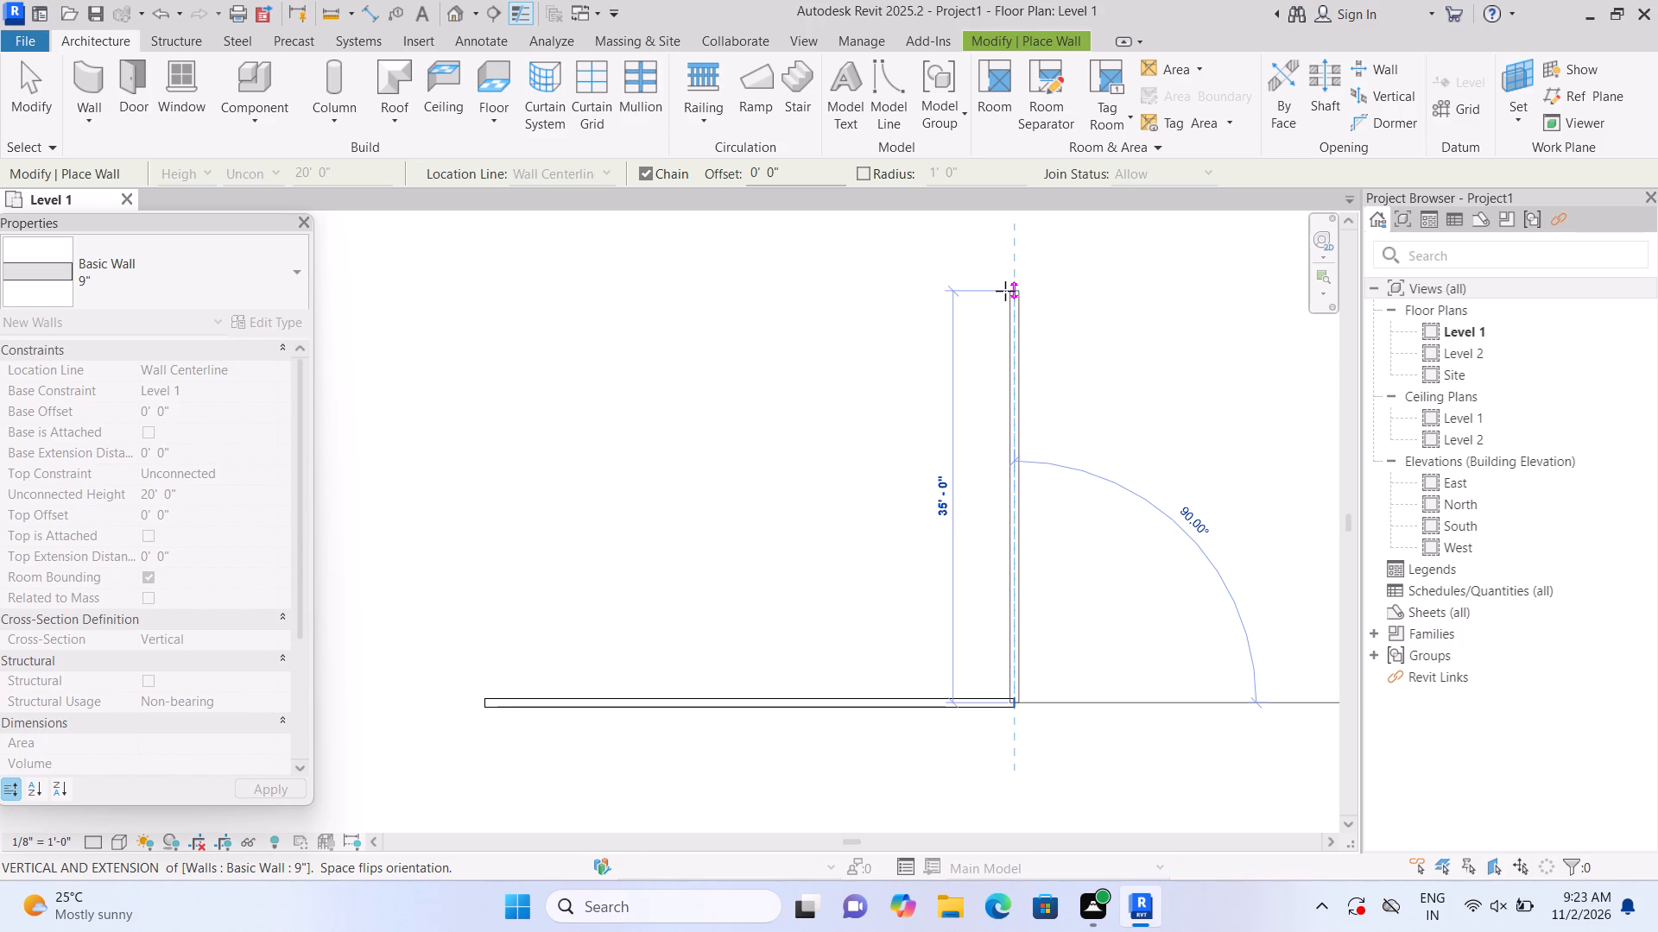
Continue the wall chain with a vertical 50' wall going up, followed by a horizontal 45' wall going back left.
type("50'")
key("Return")
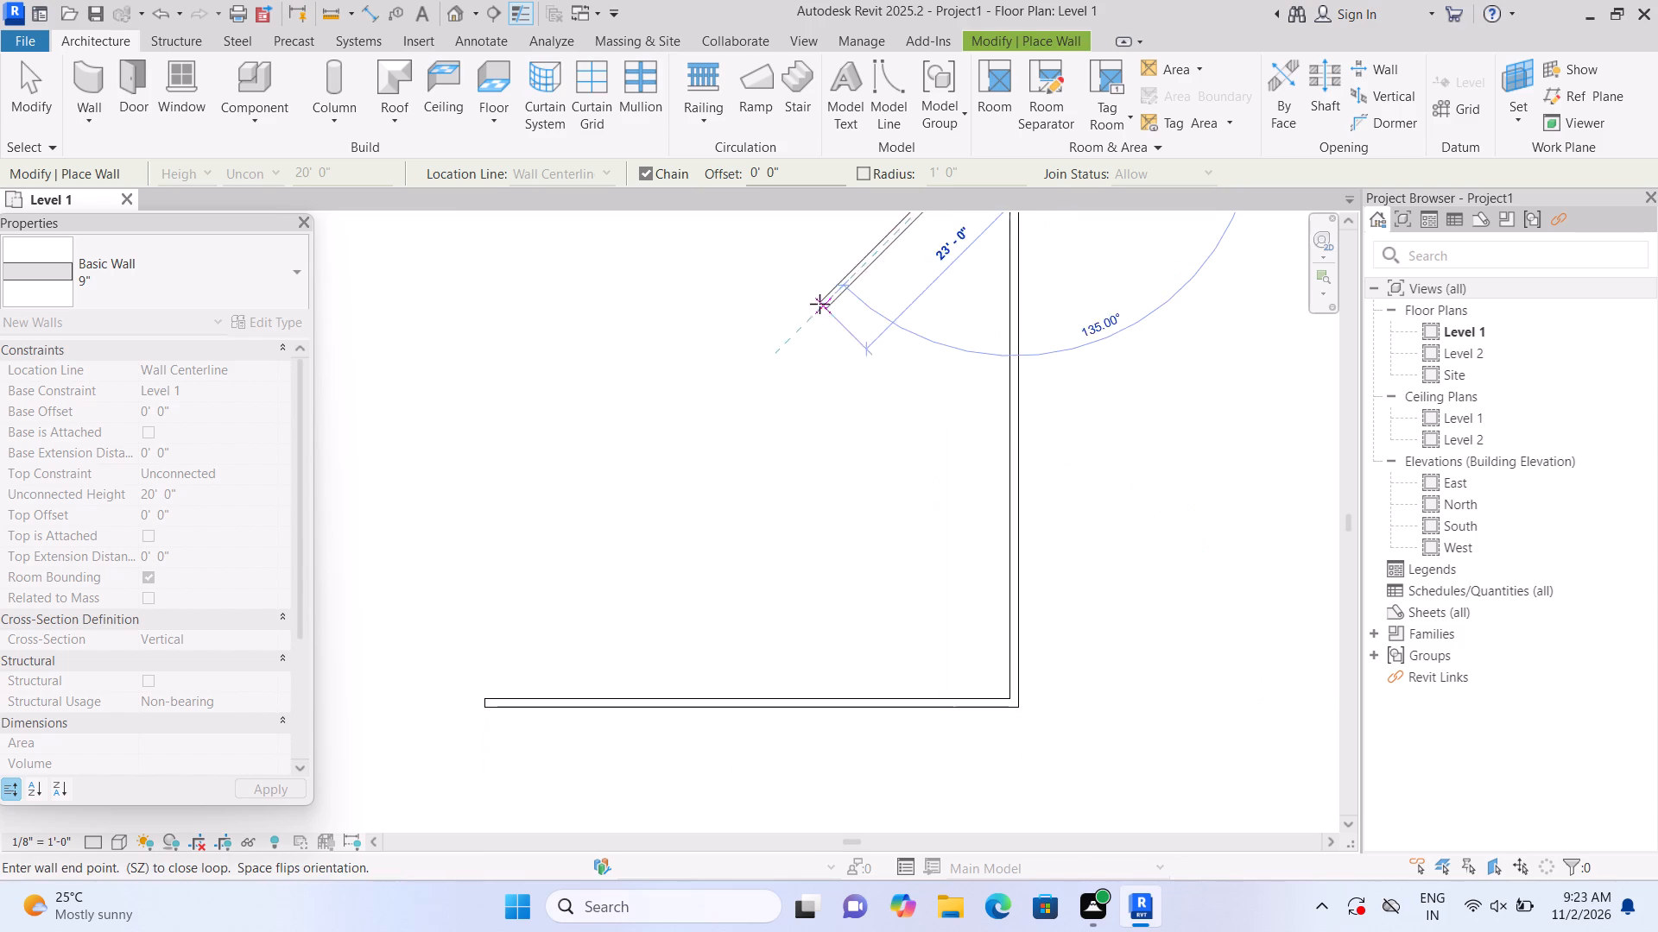
scroll(763, 271, "up", 1)
middle_click_drag(763, 269, 763, 458)
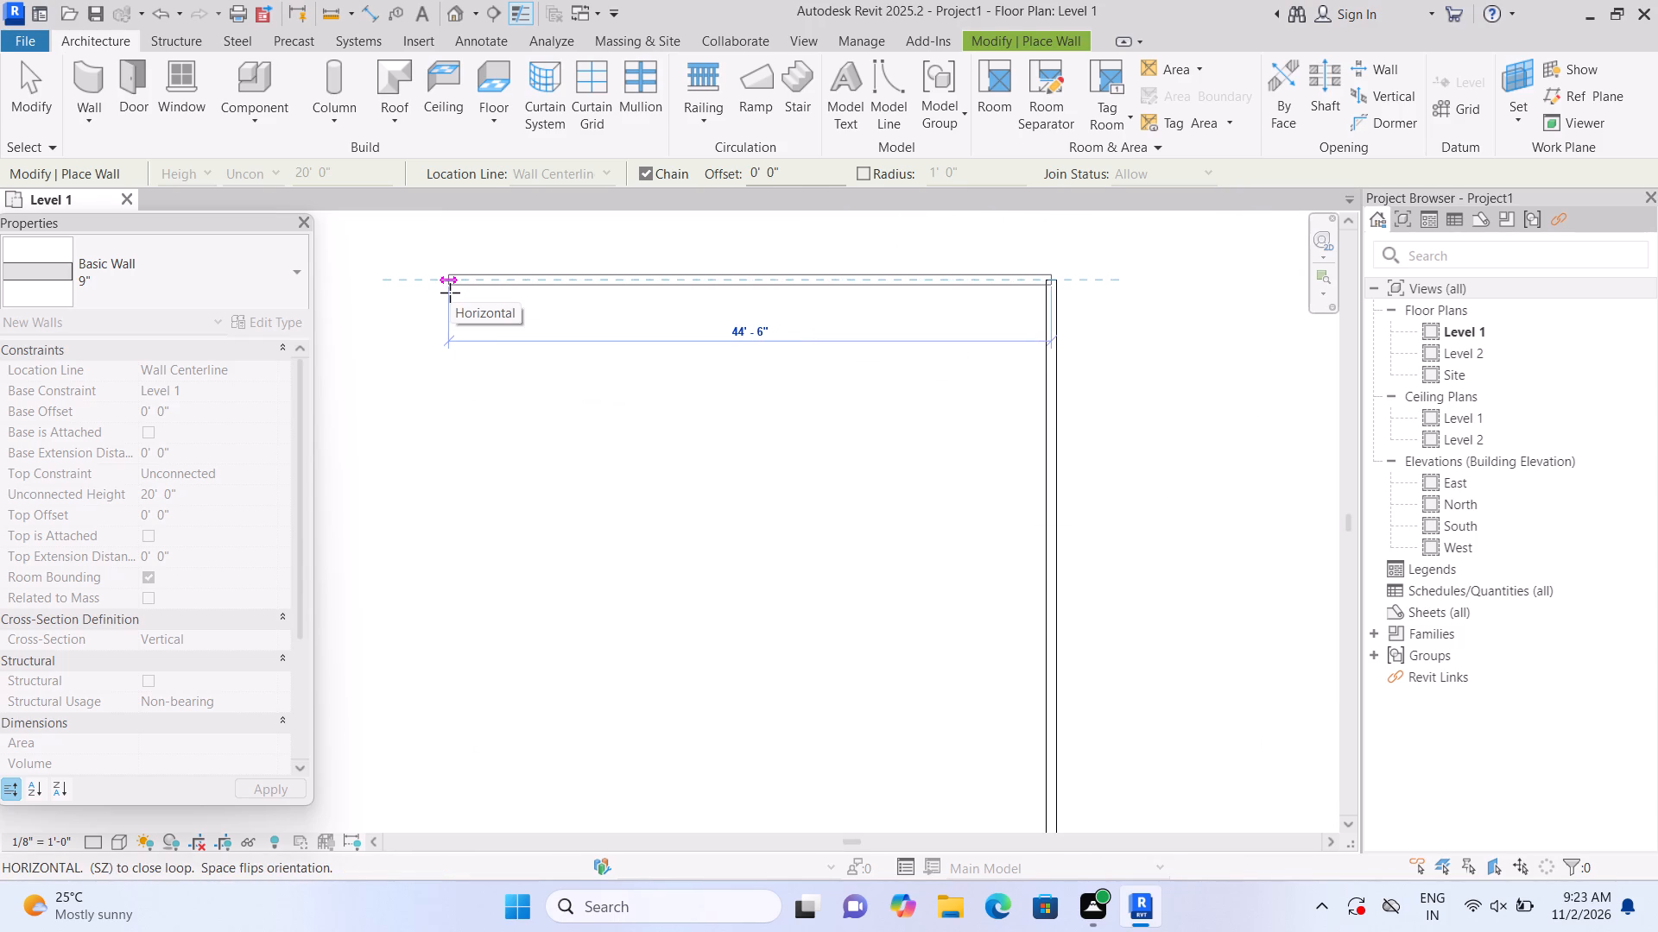
type("45'")
key("Return")
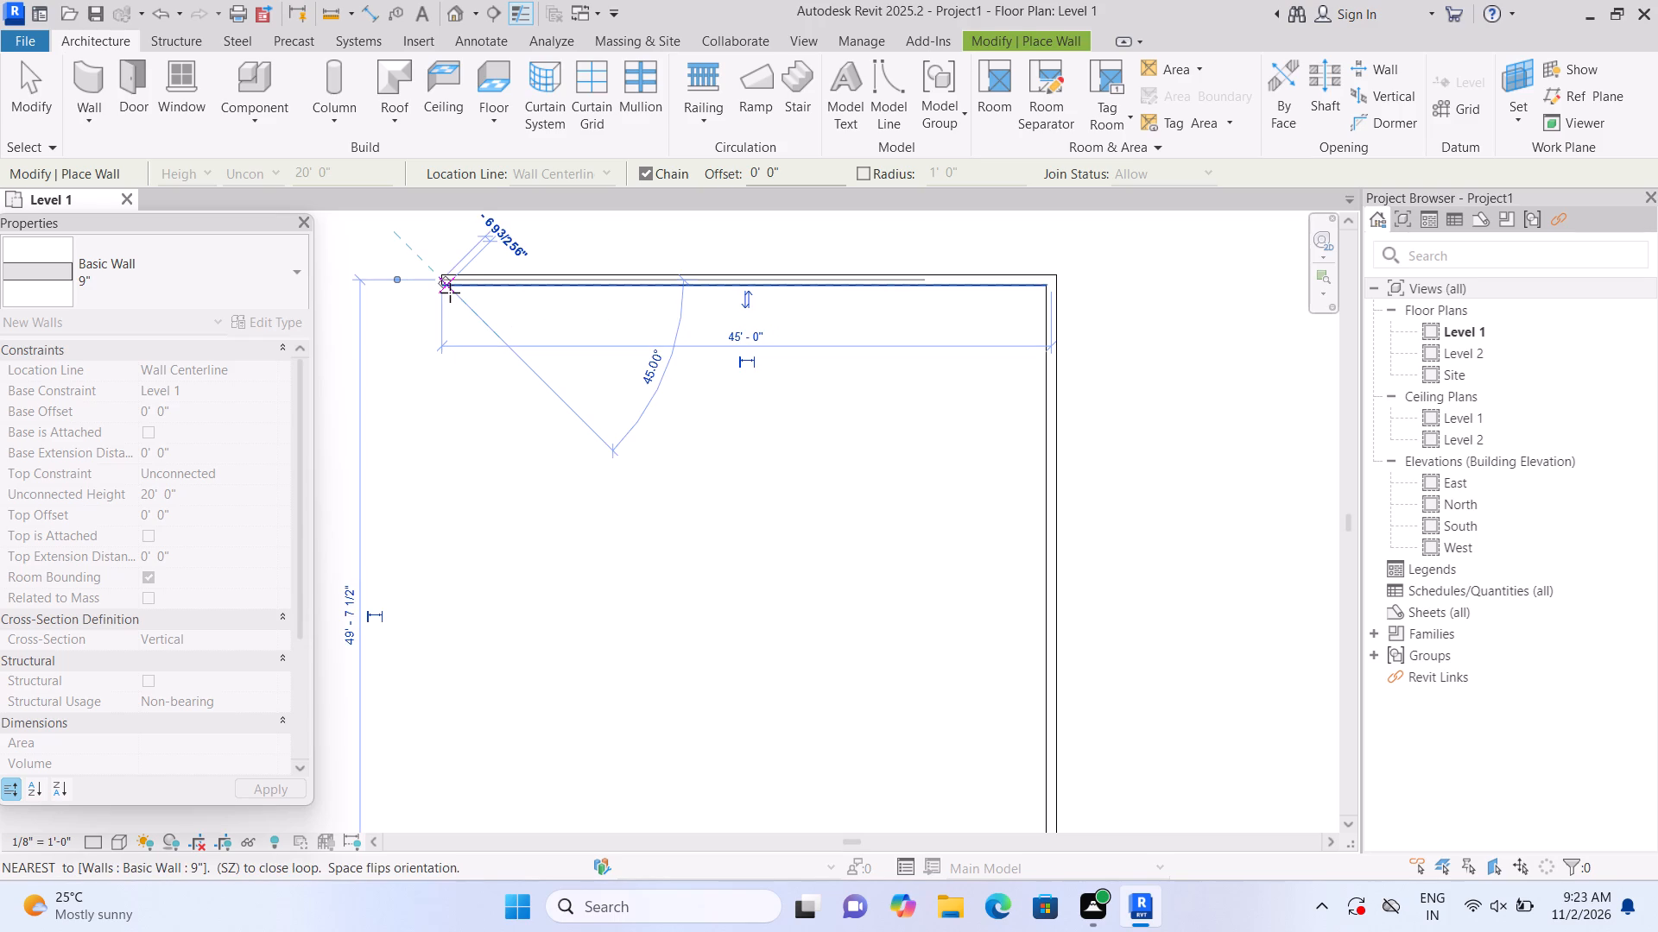
Close the rectangular outline with a vertical 50' wall down to the bottom wall's starting corner and end the wall chain.
middle_click_drag(307, 914, 339, 230)
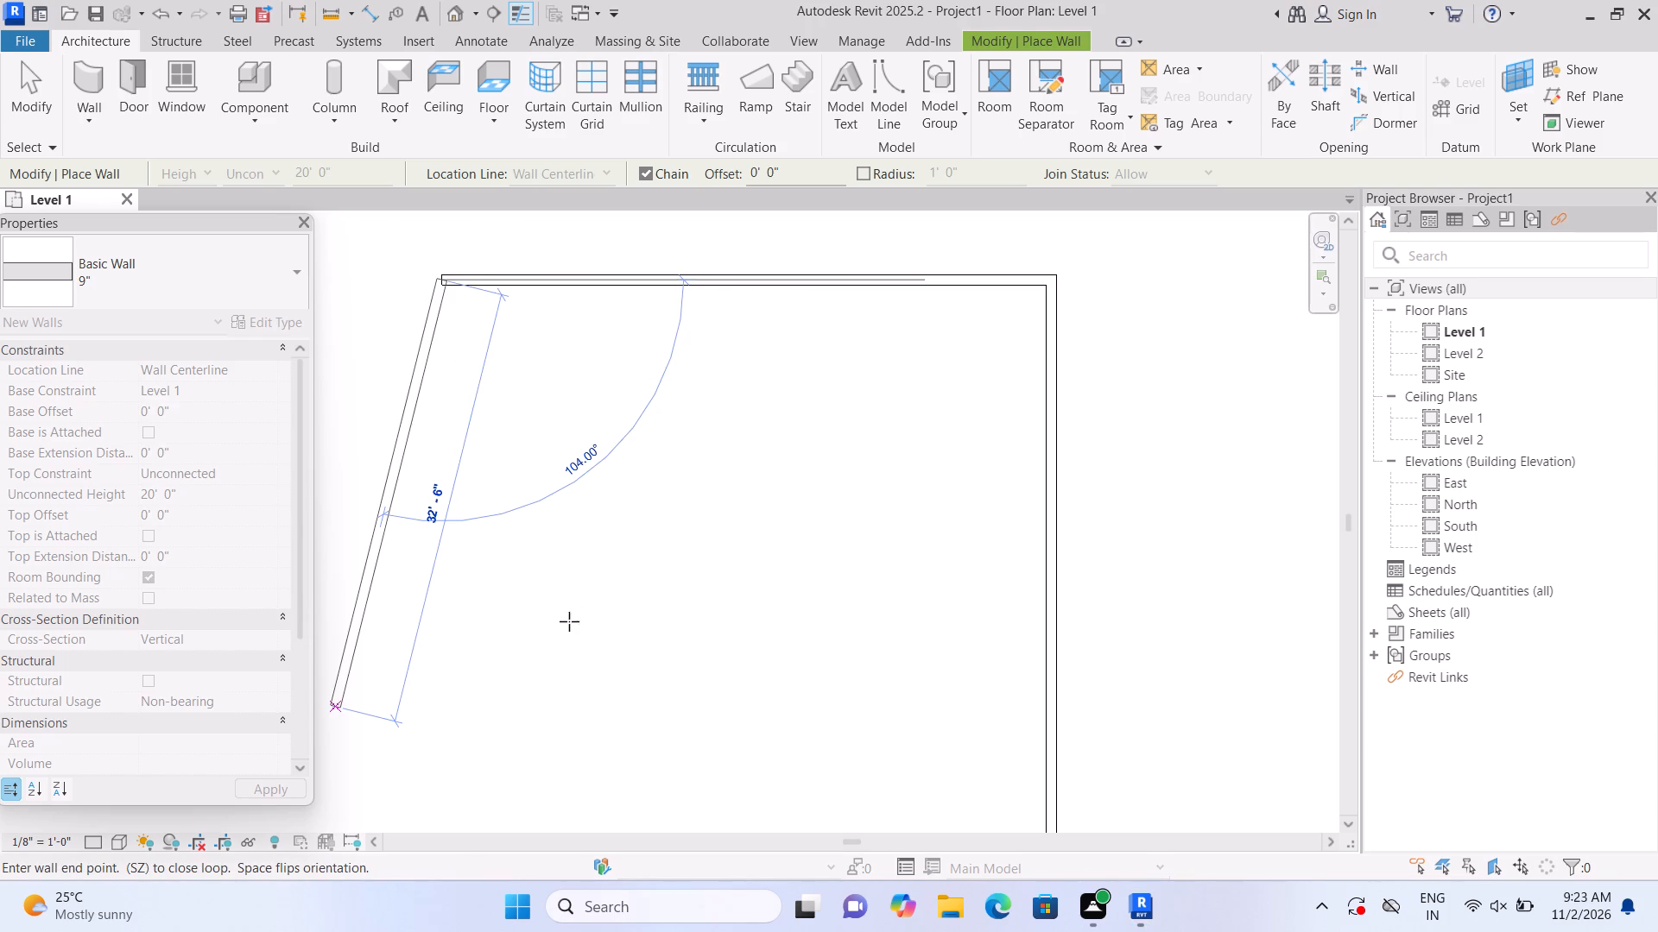
middle_click_drag(545, 624, 542, 484)
middle_click_drag(541, 727, 522, 557)
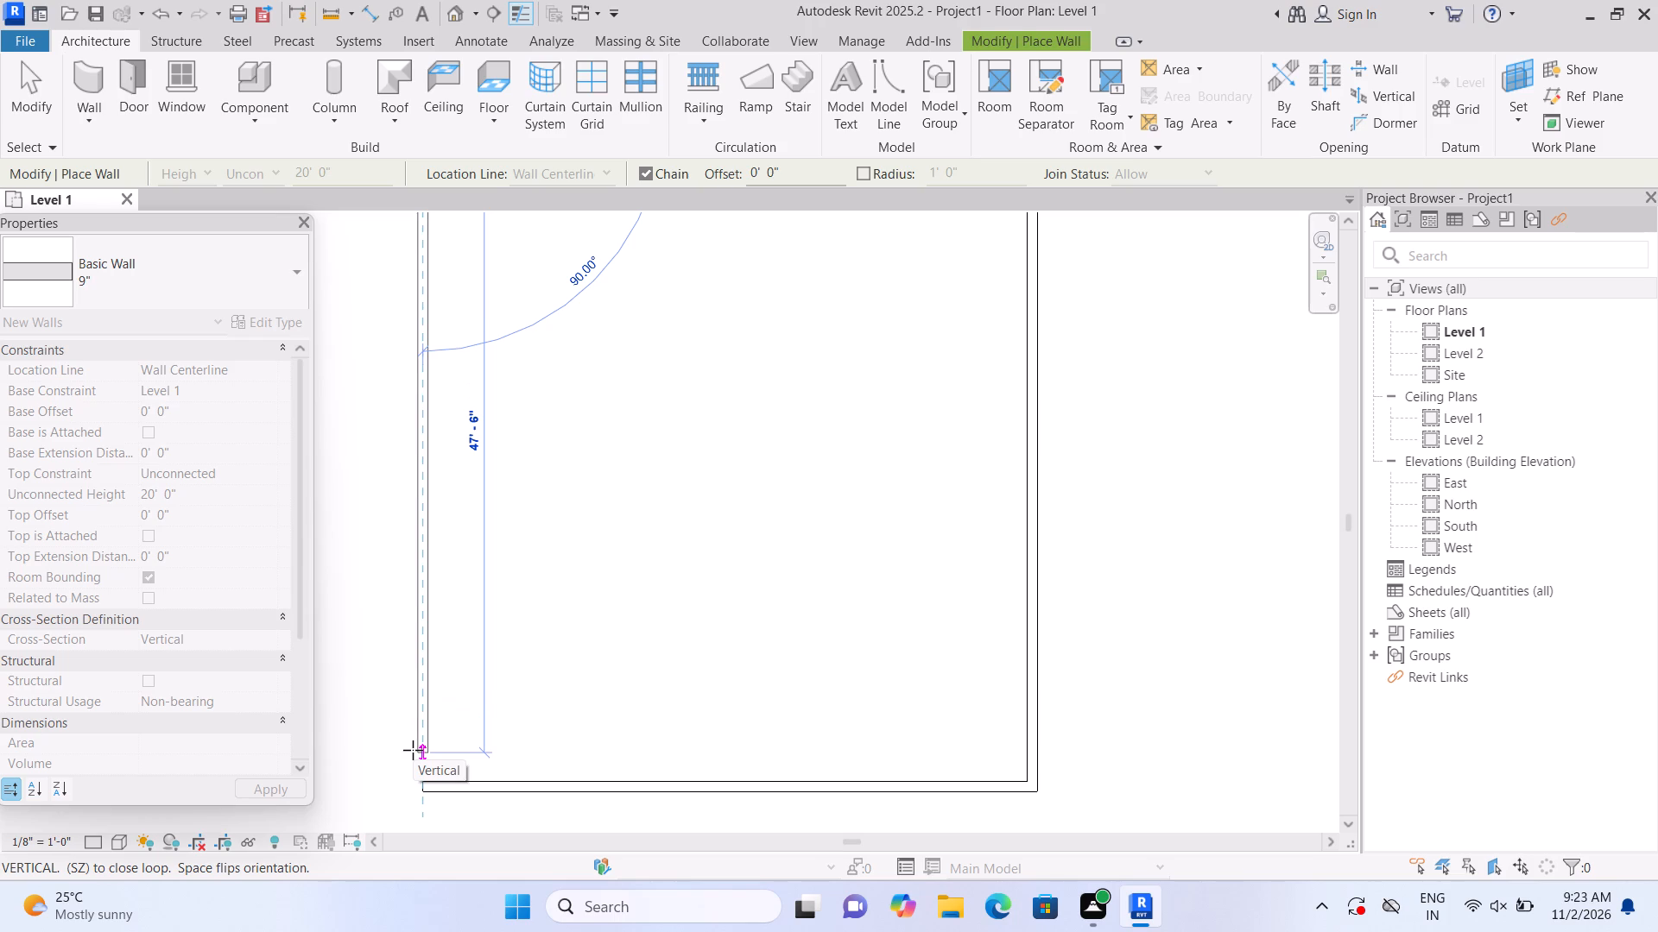
key("5")
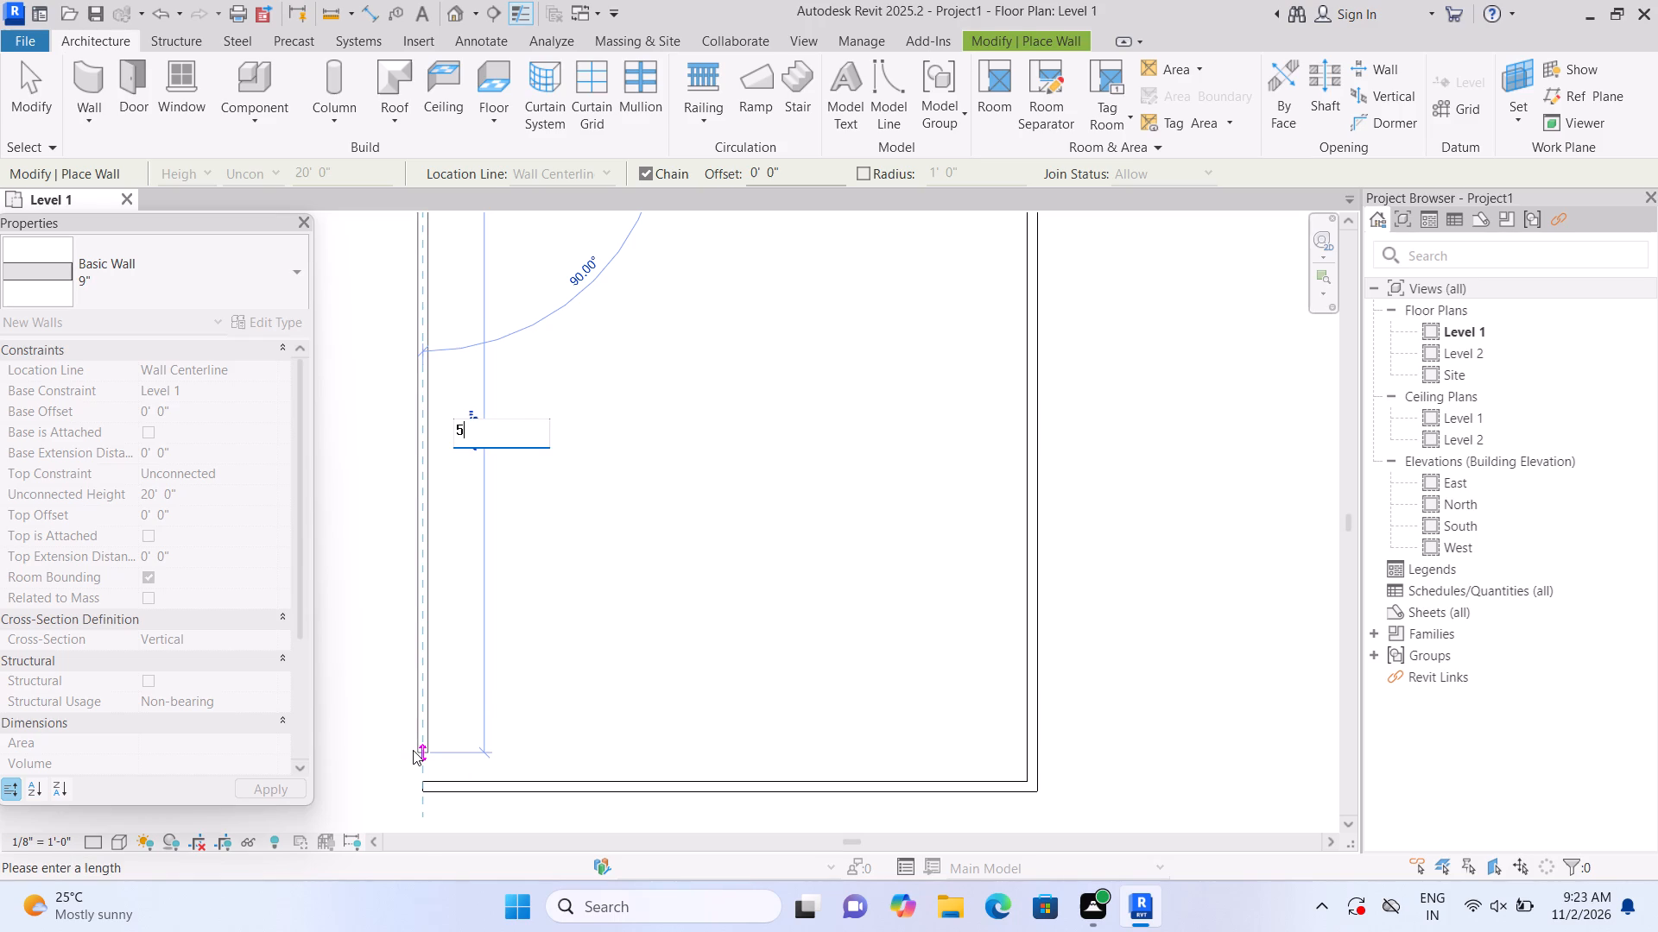
type("0'")
key("Return")
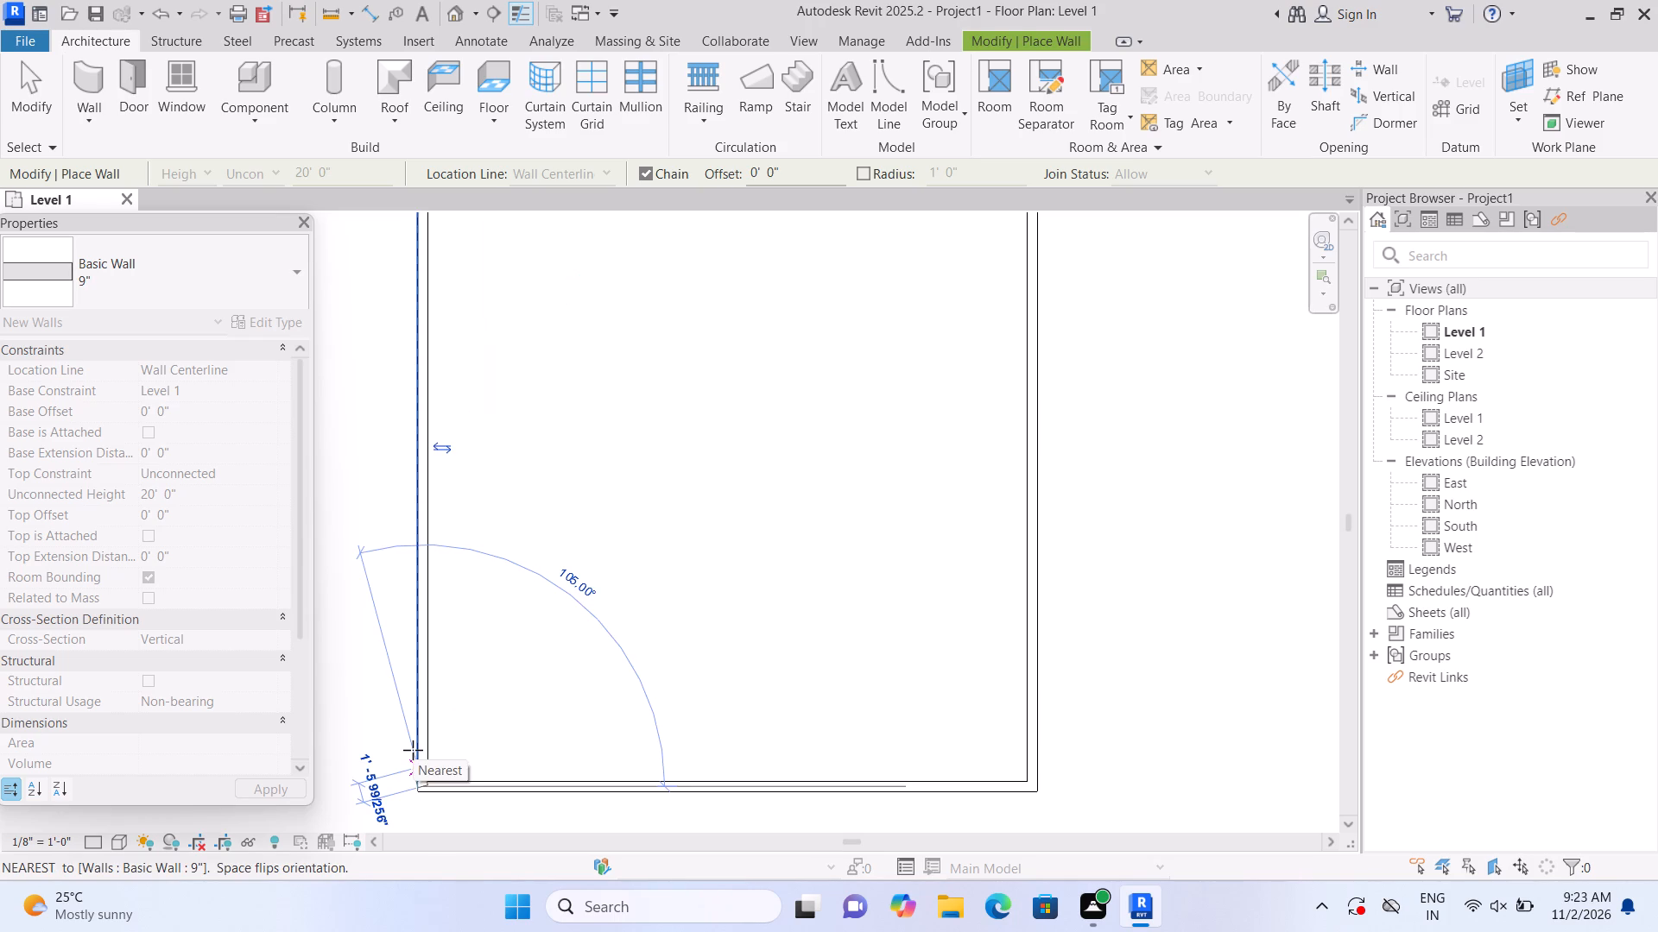
key("Escape")
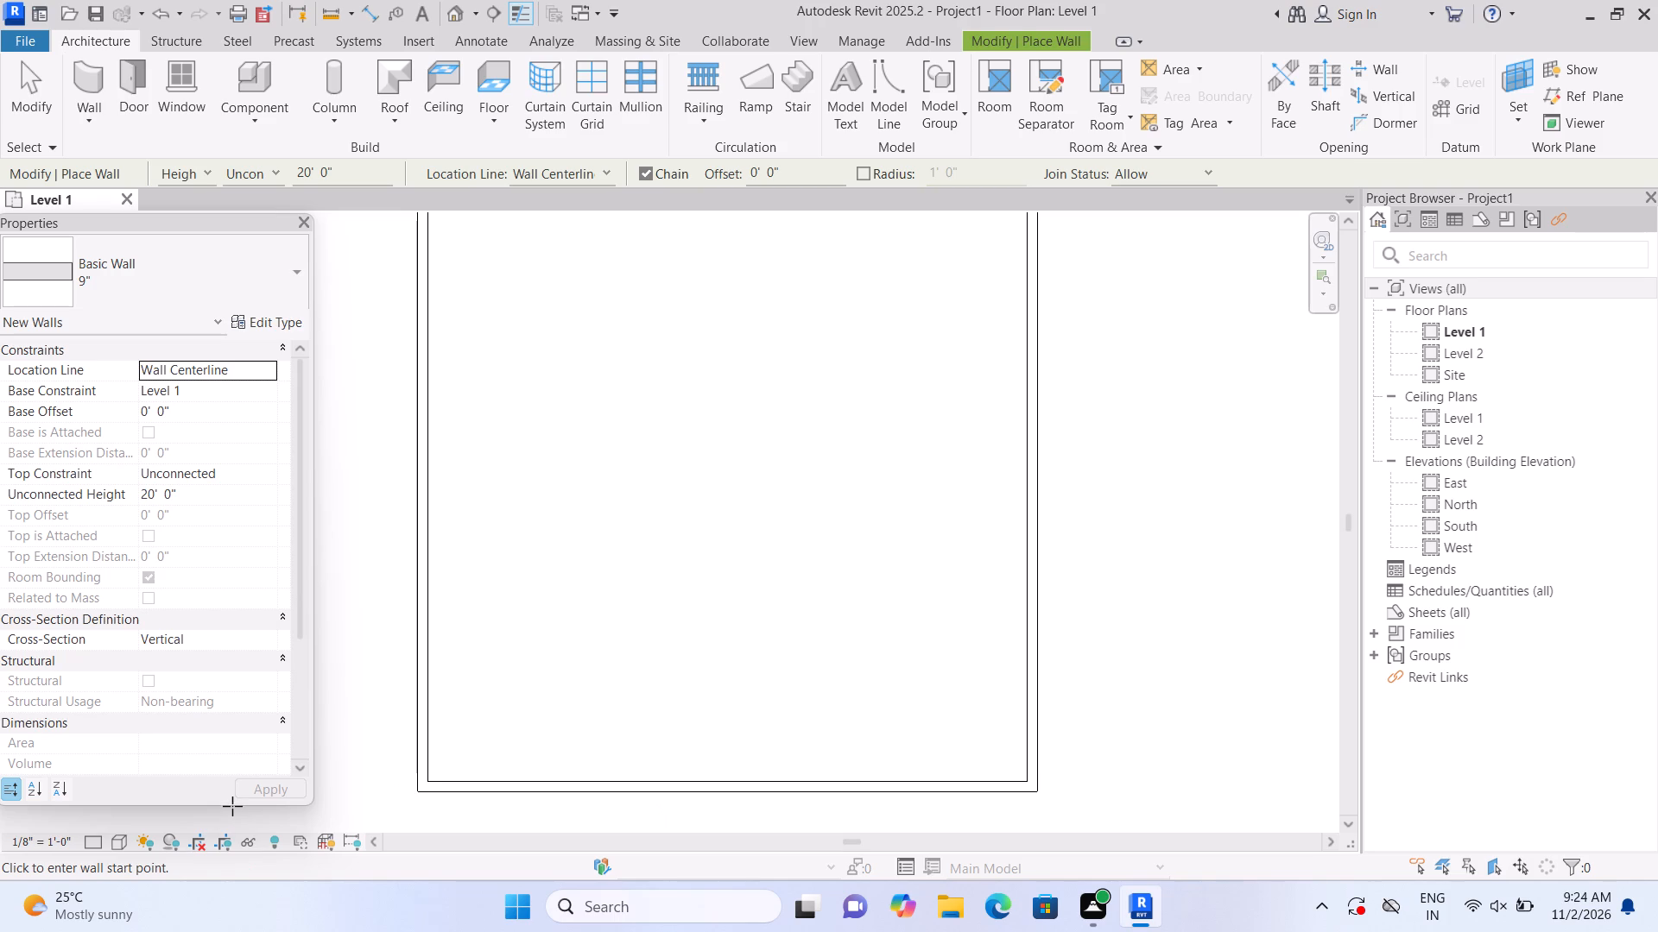
scroll(619, 633, "down", 2)
middle_click_drag(632, 635, 691, 670)
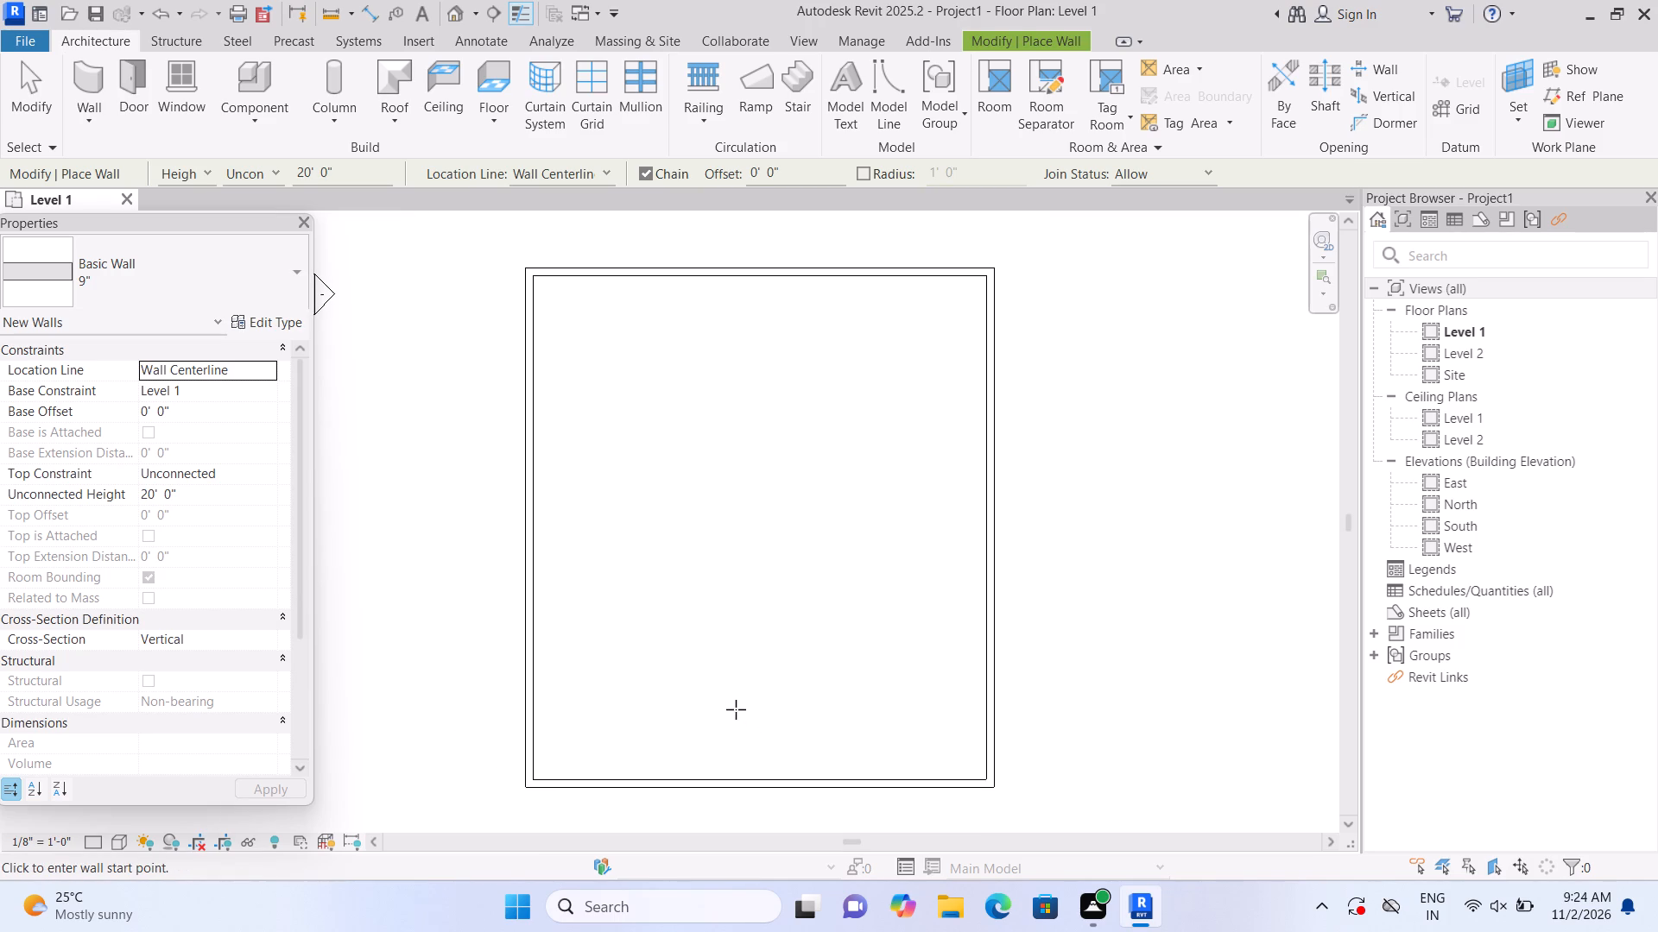
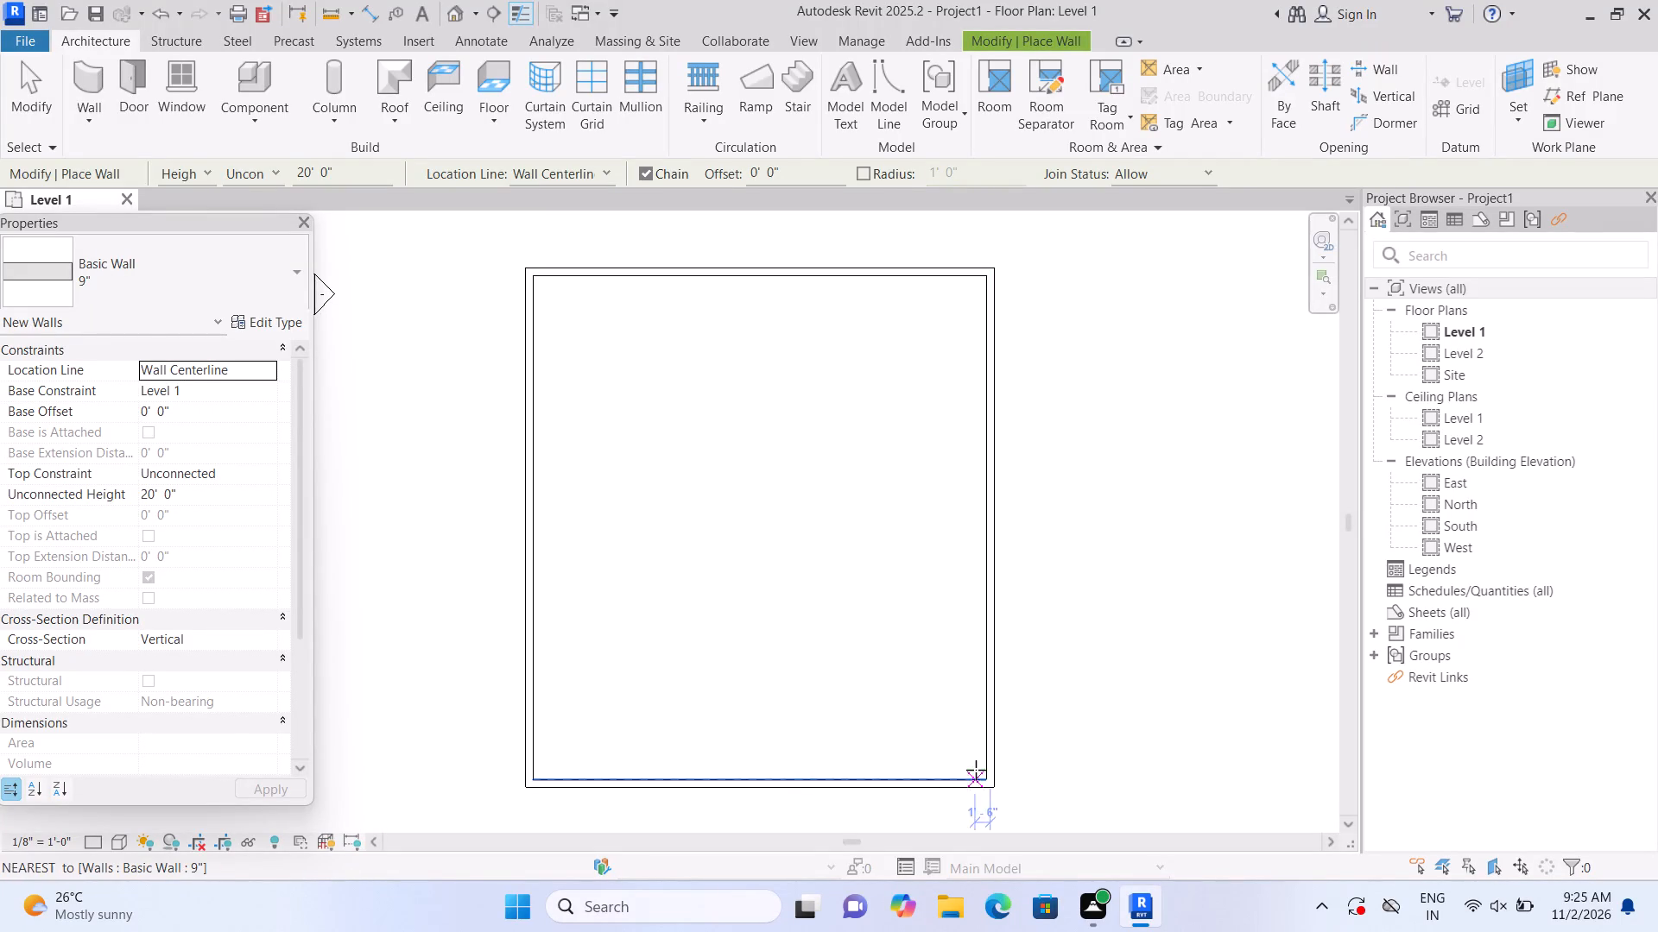
Leave the wall command and delete all the walls of the existing 45' × 50' rectangular outline.
scroll(978, 777, "up", 2)
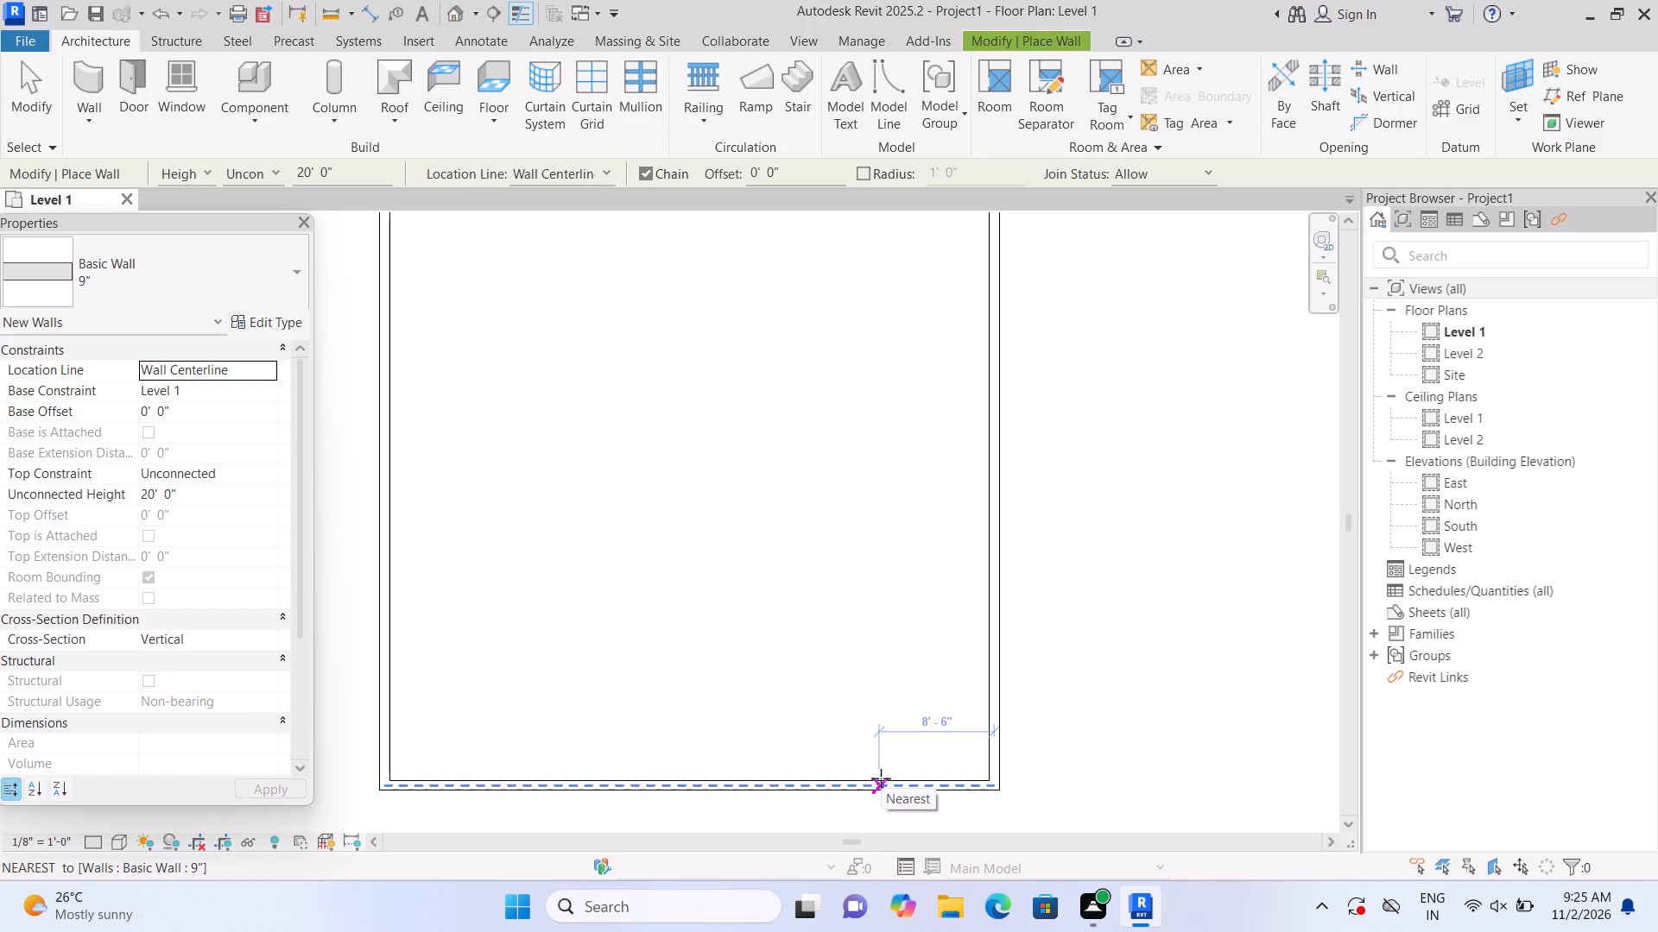
key("Escape")
scroll(908, 754, "down", 3)
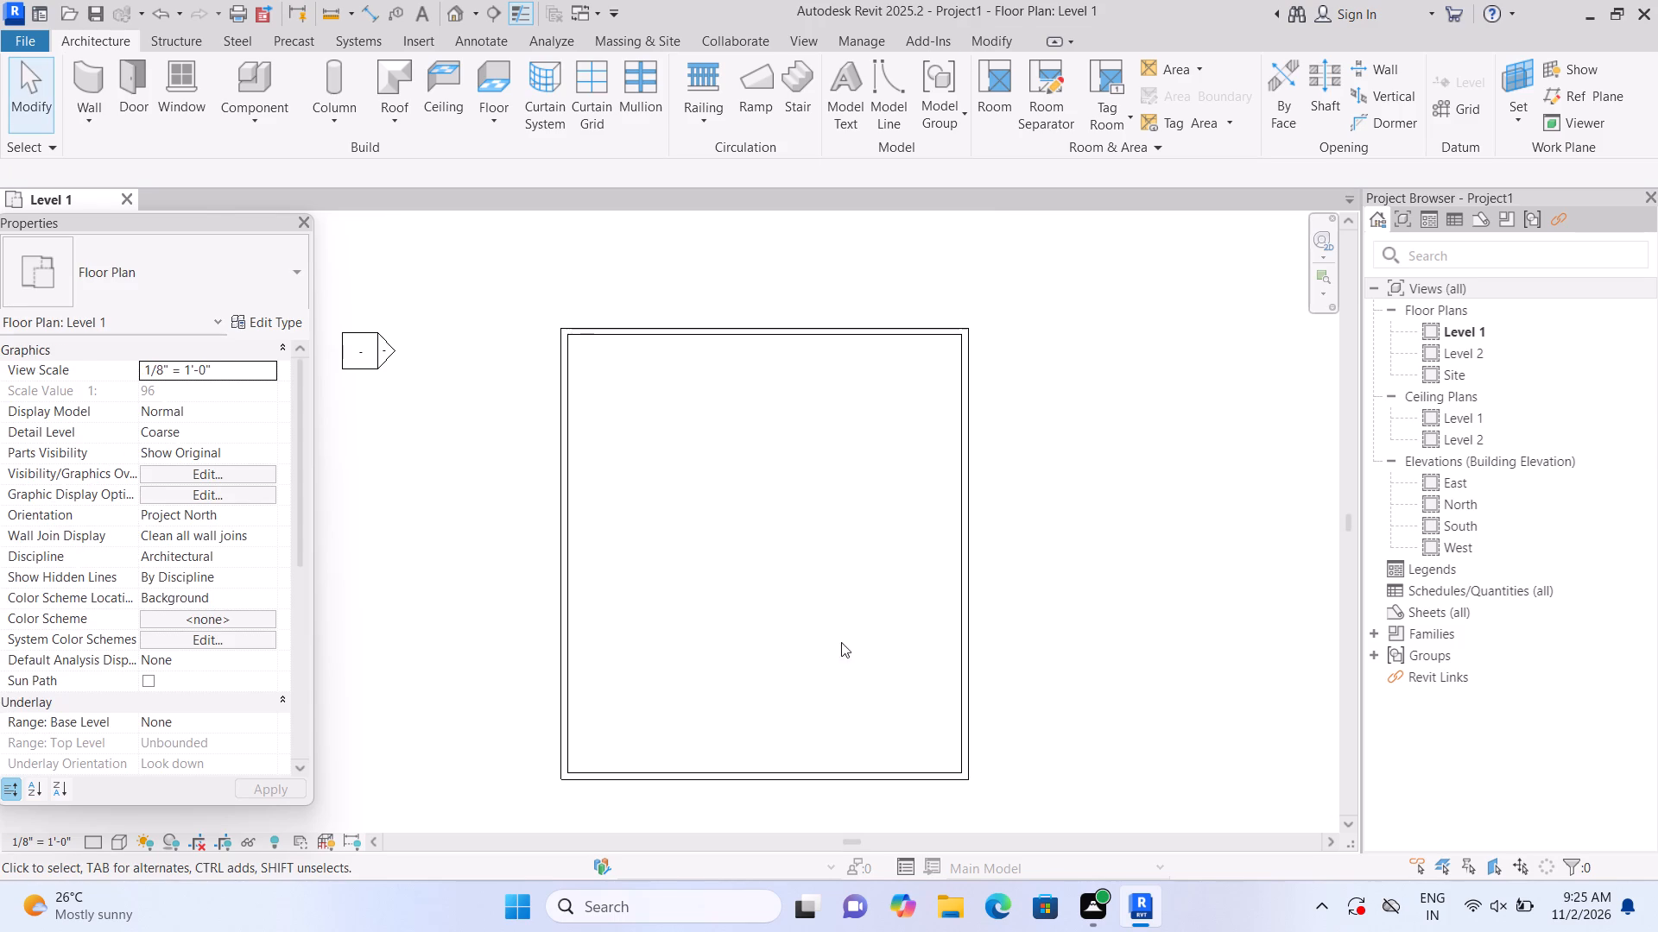
left_click_drag(483, 287, 965, 780)
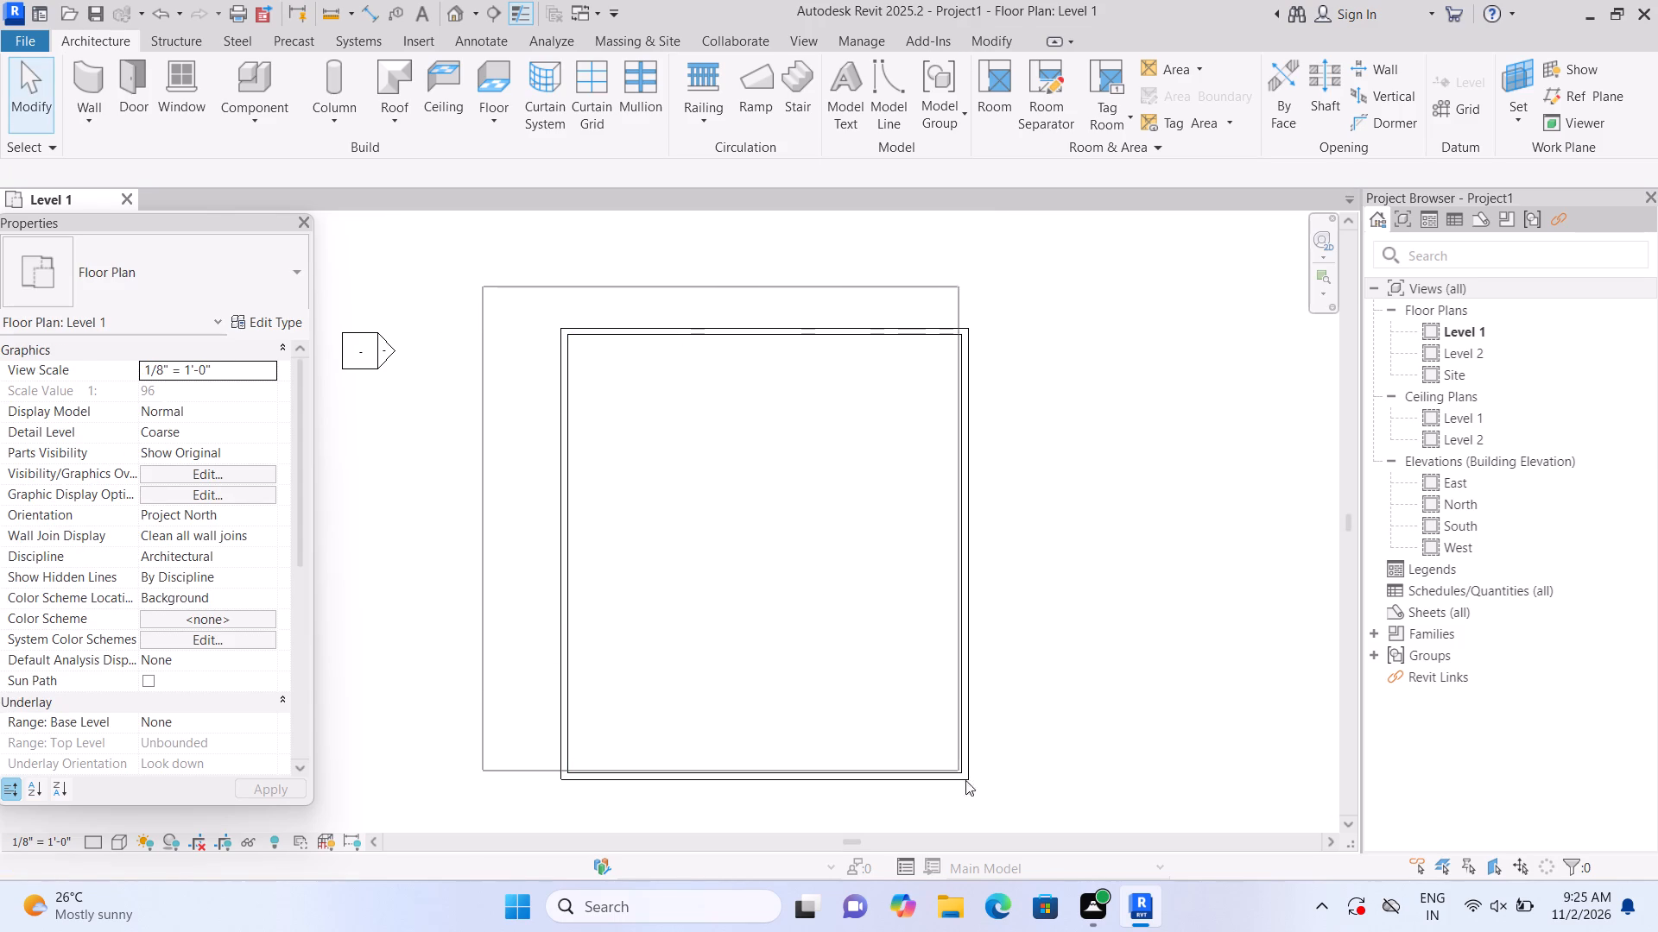
left_click_drag(965, 780, 1039, 829)
key("Delete")
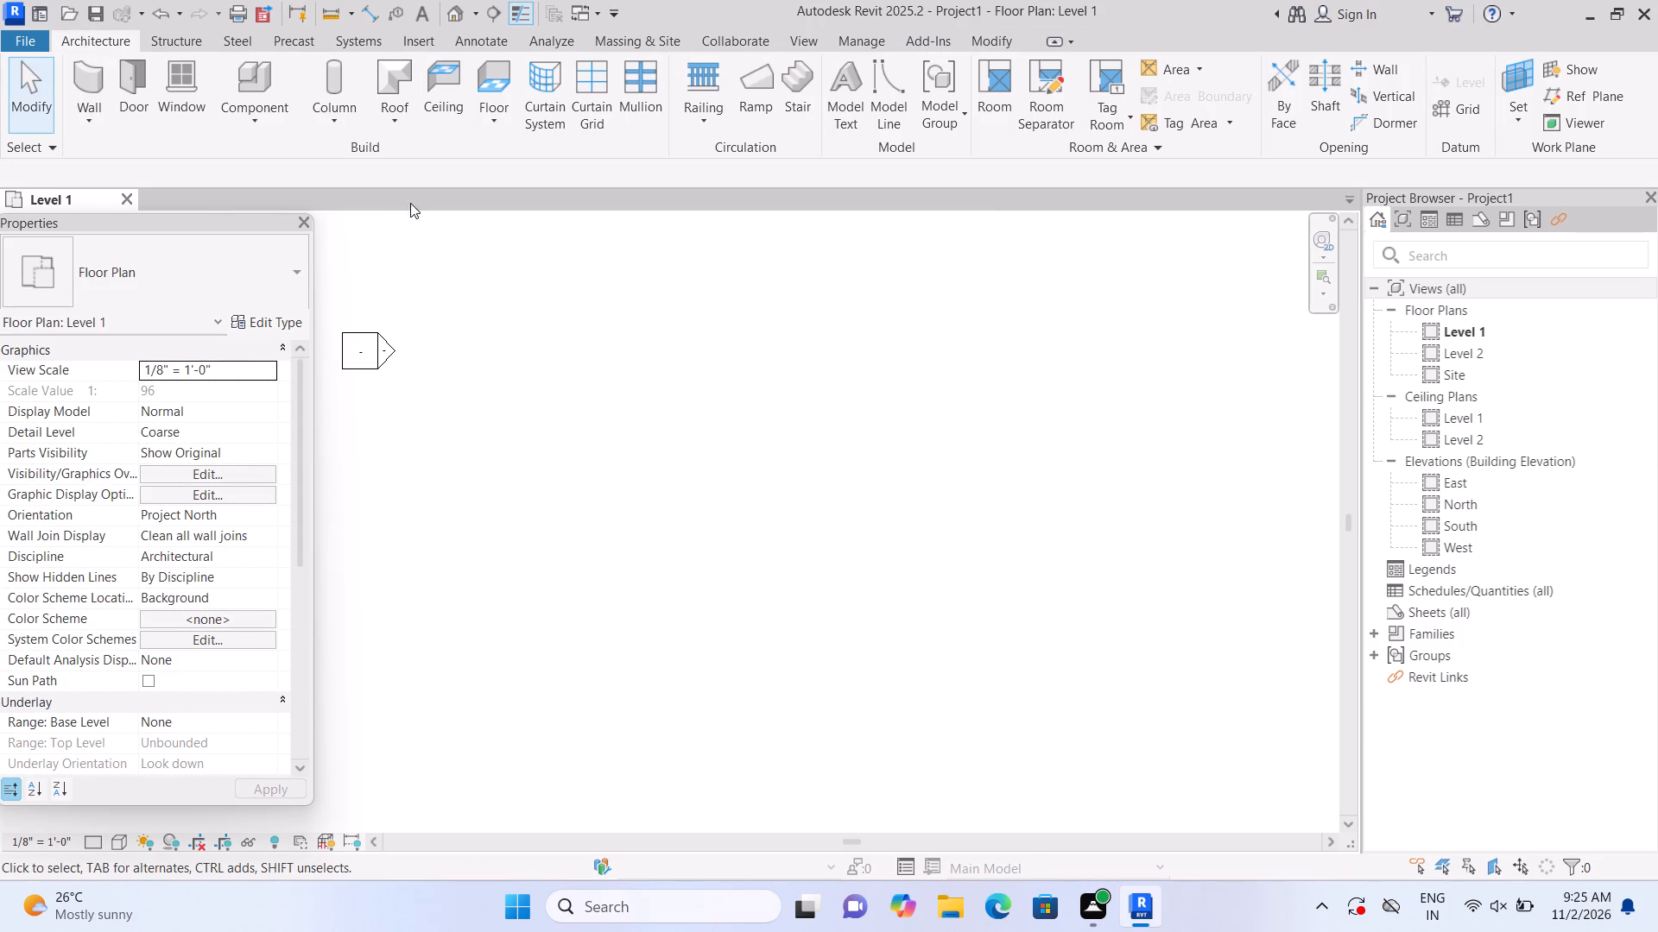
Set up the 9" wall with an unconnected height of 10' and the Finish Face: Exterior location line.
left_click(88, 88)
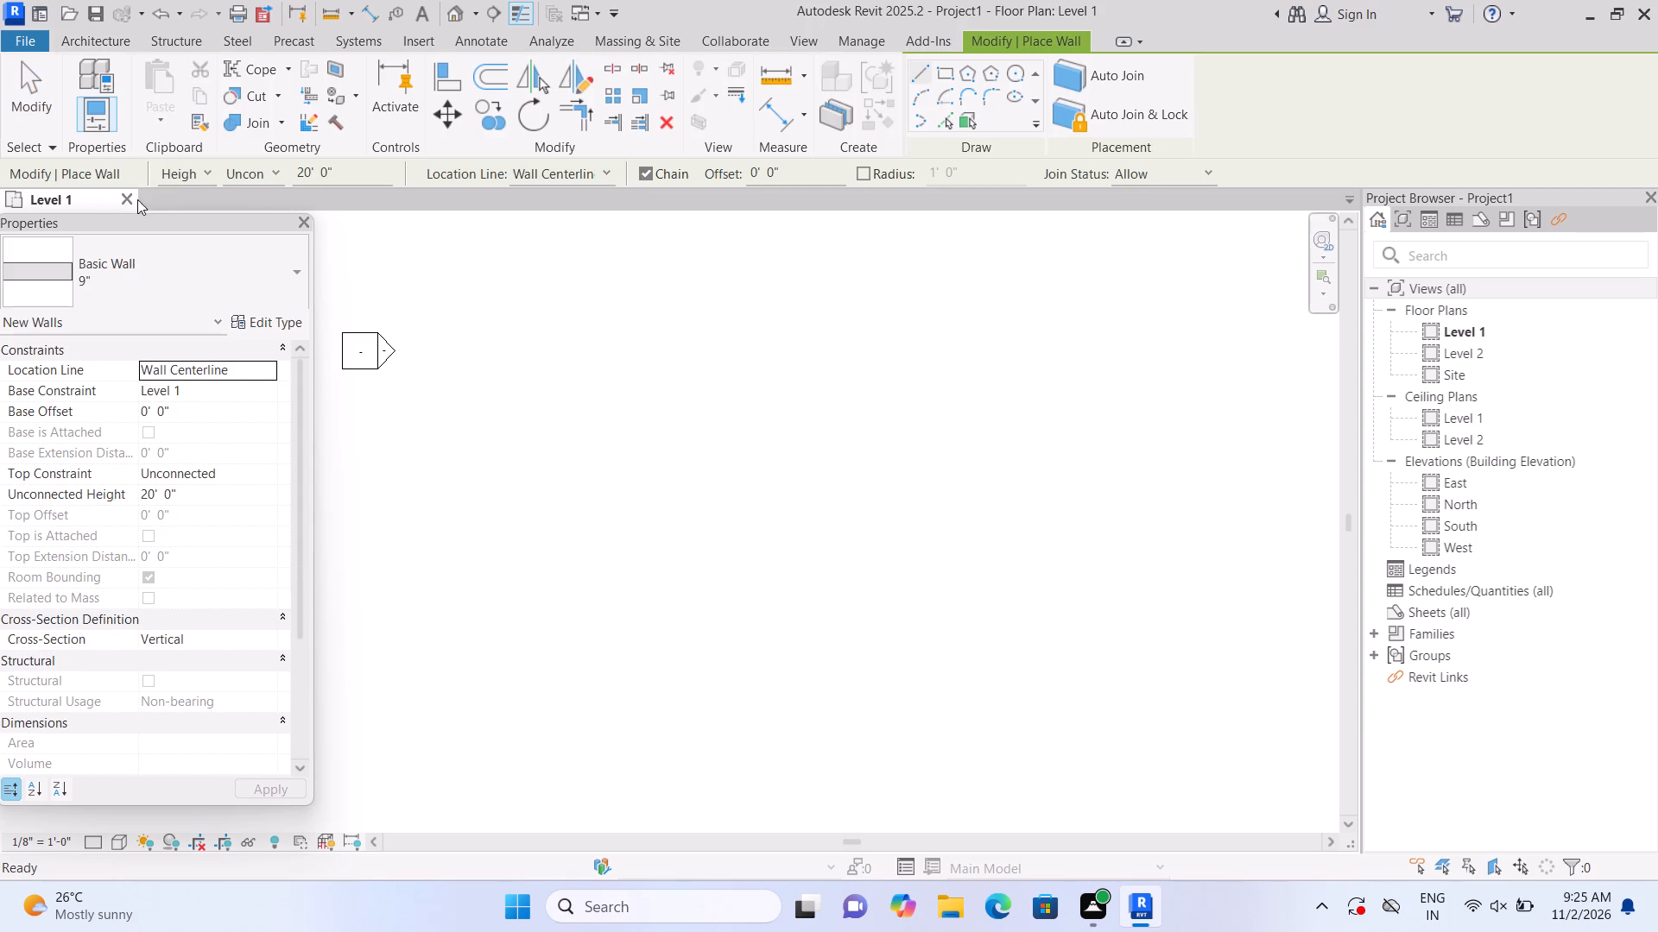
left_click(275, 171)
left_click(281, 208)
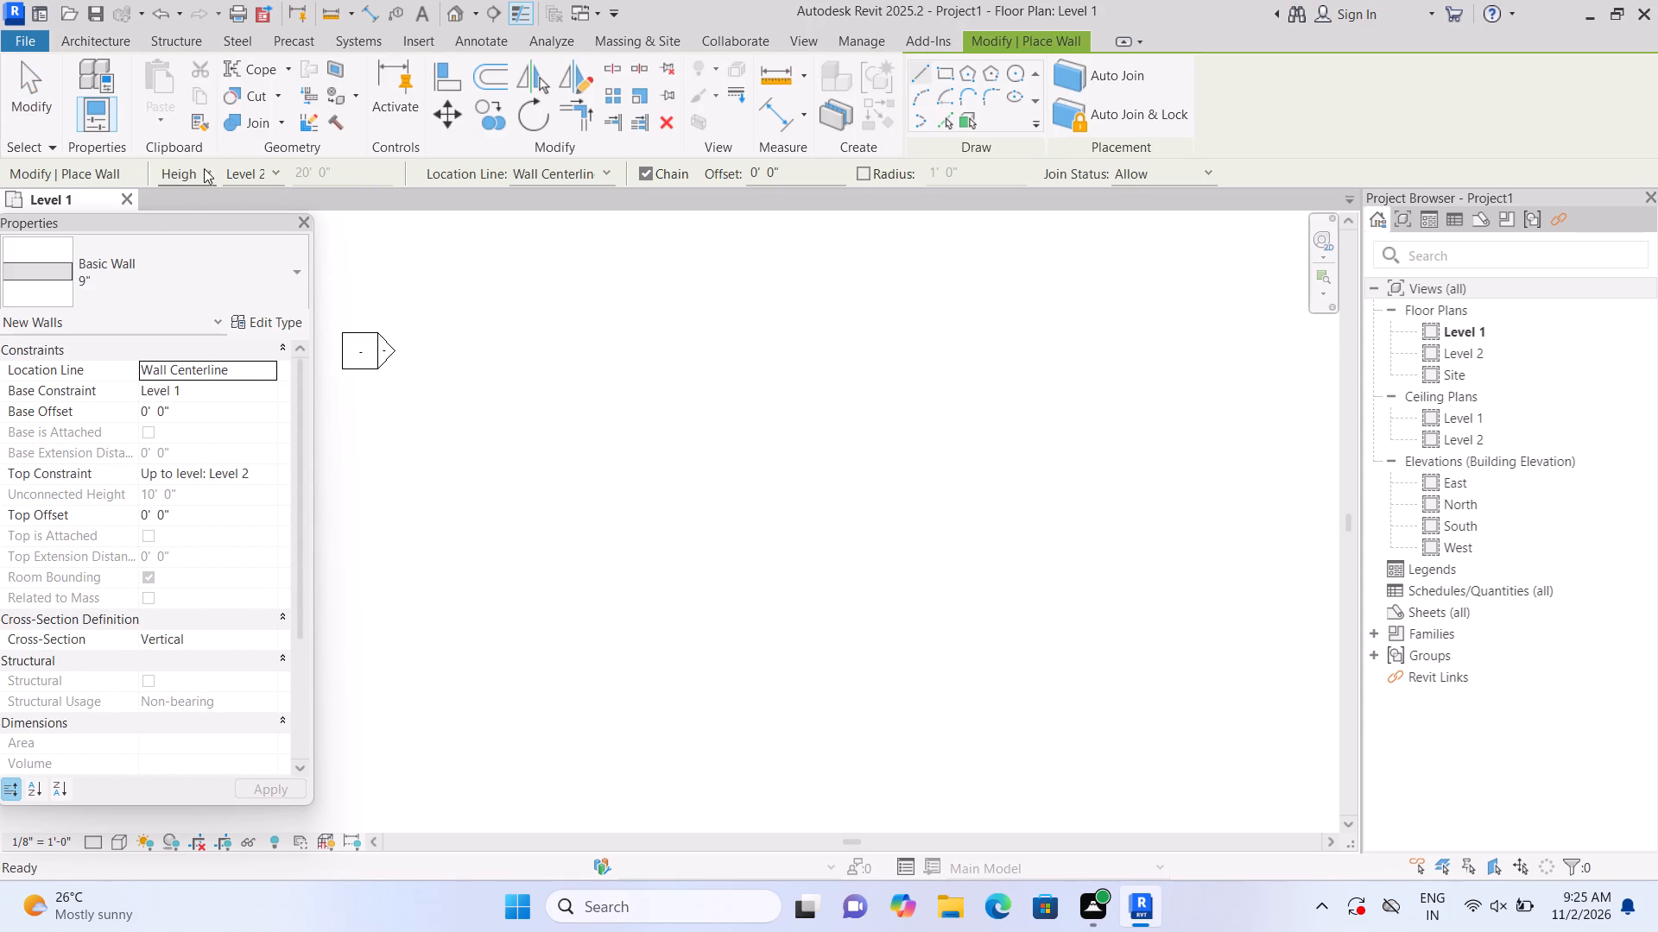
left_click(211, 172)
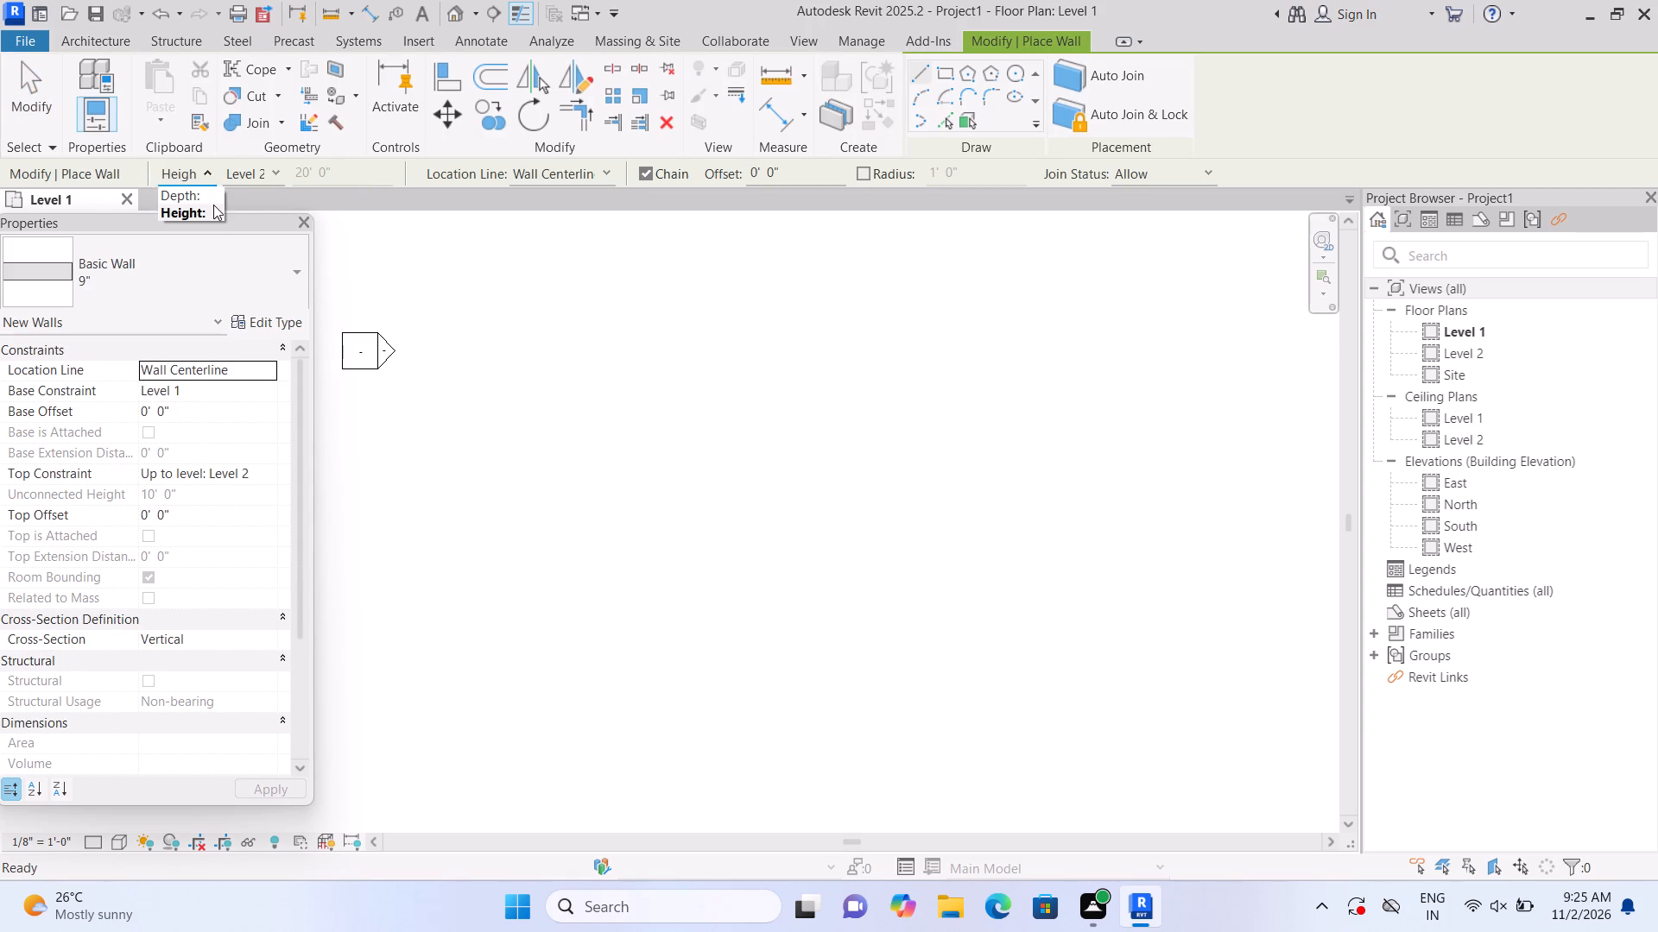
left_click(213, 205)
double_click(609, 170)
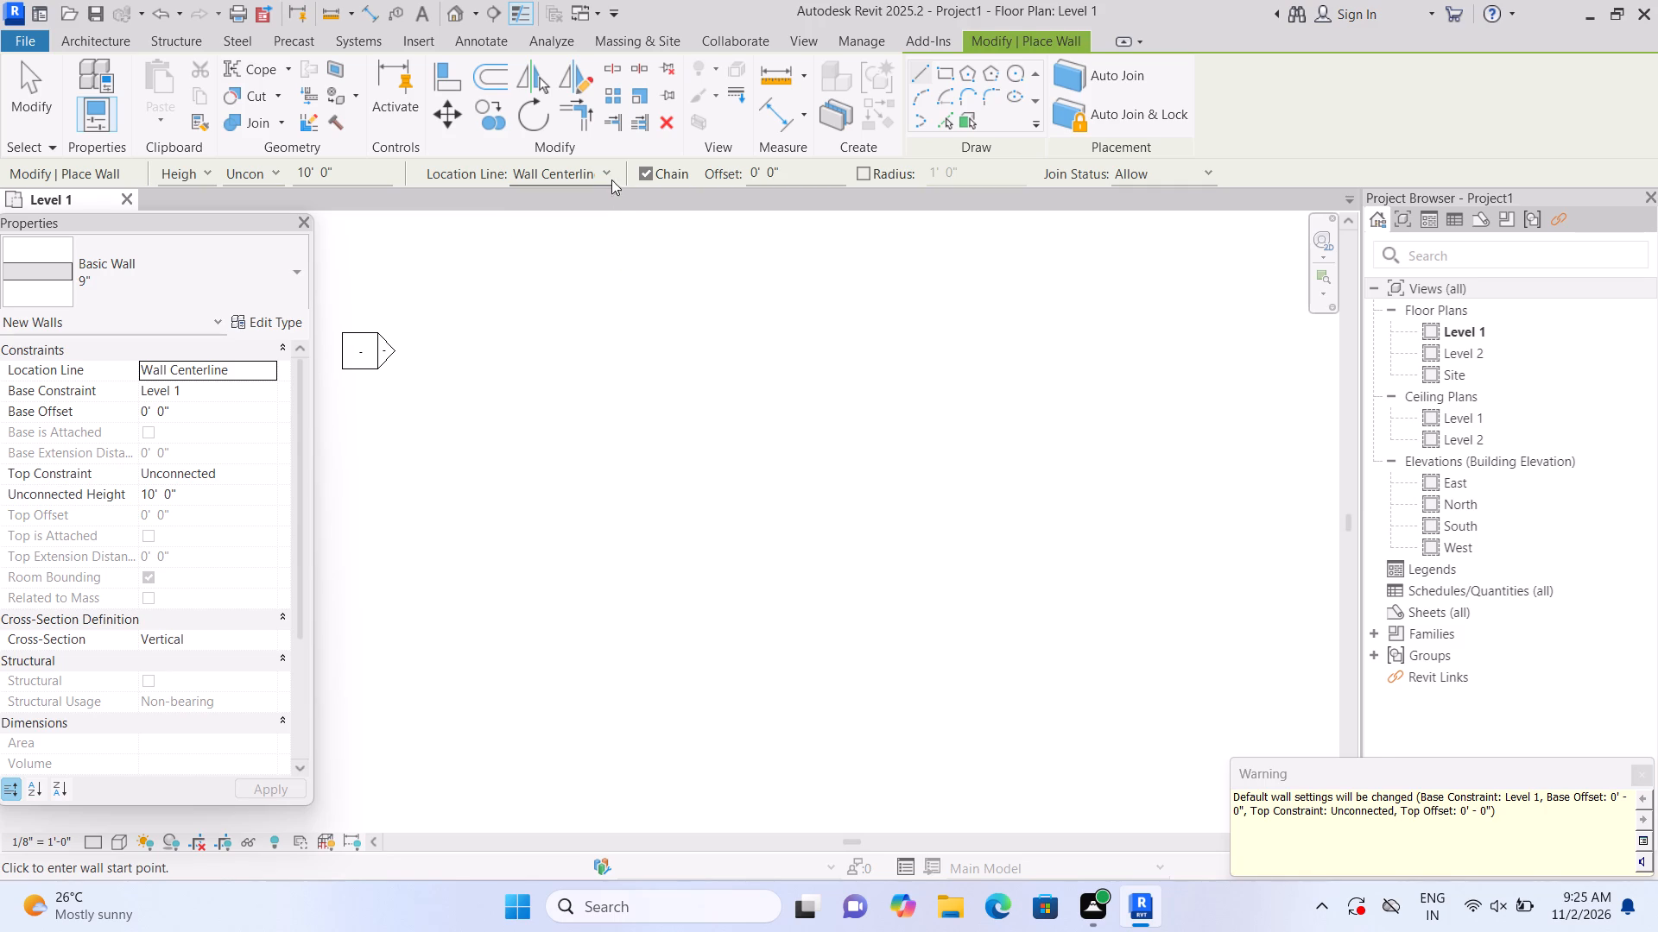
left_click(605, 167)
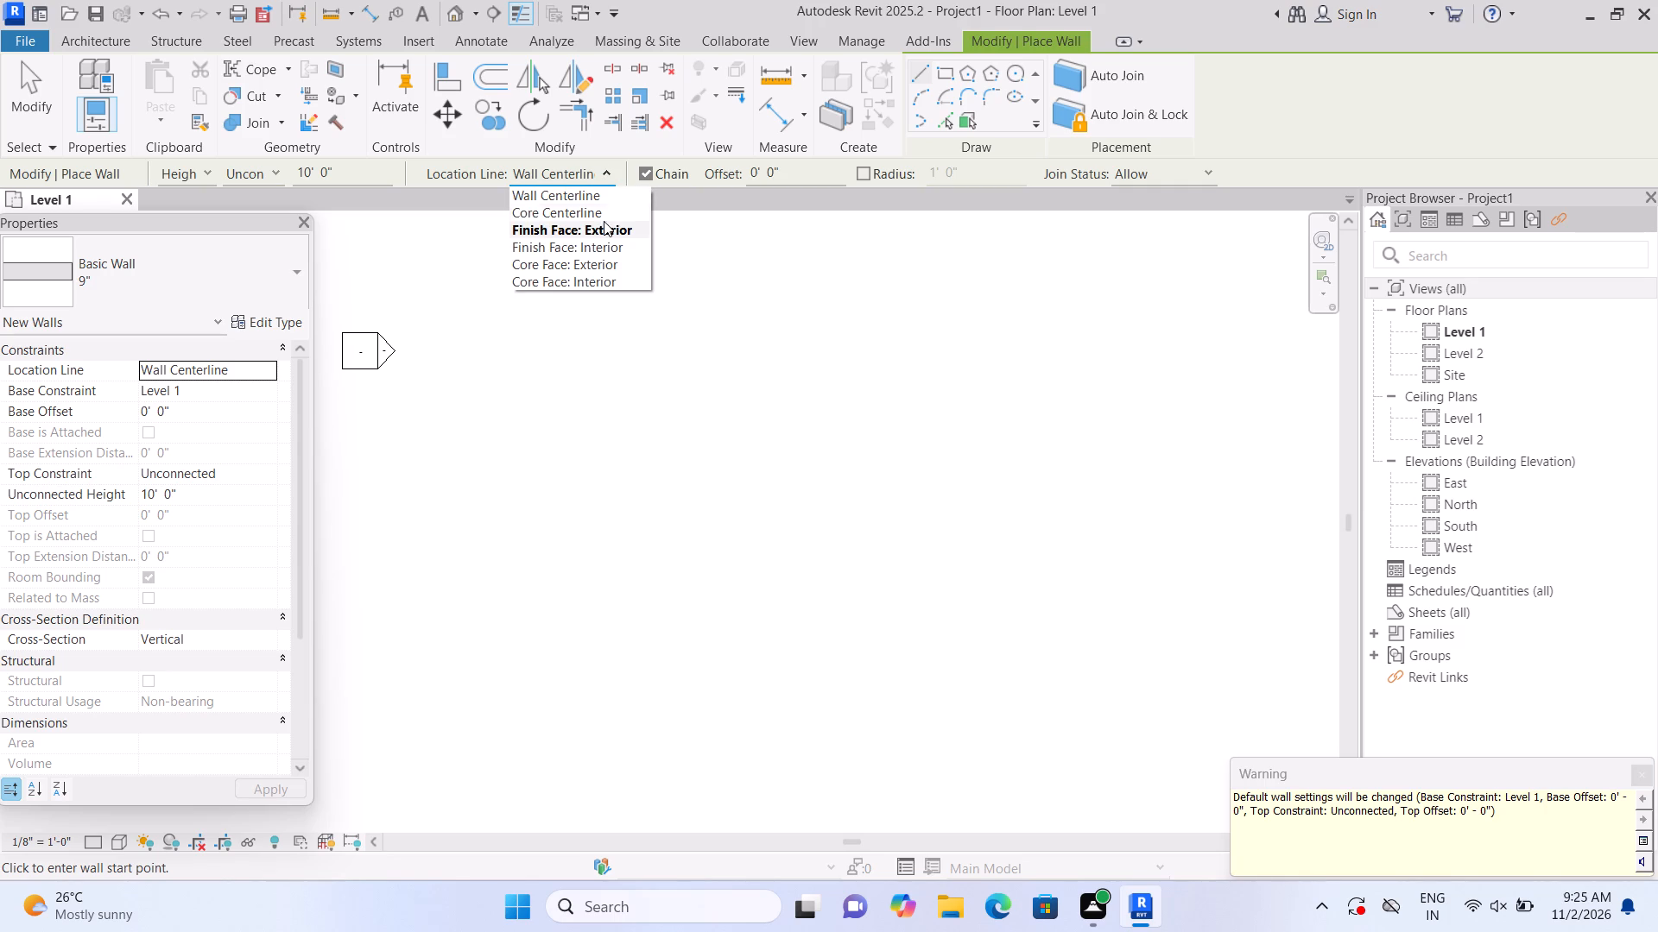
left_click(605, 225)
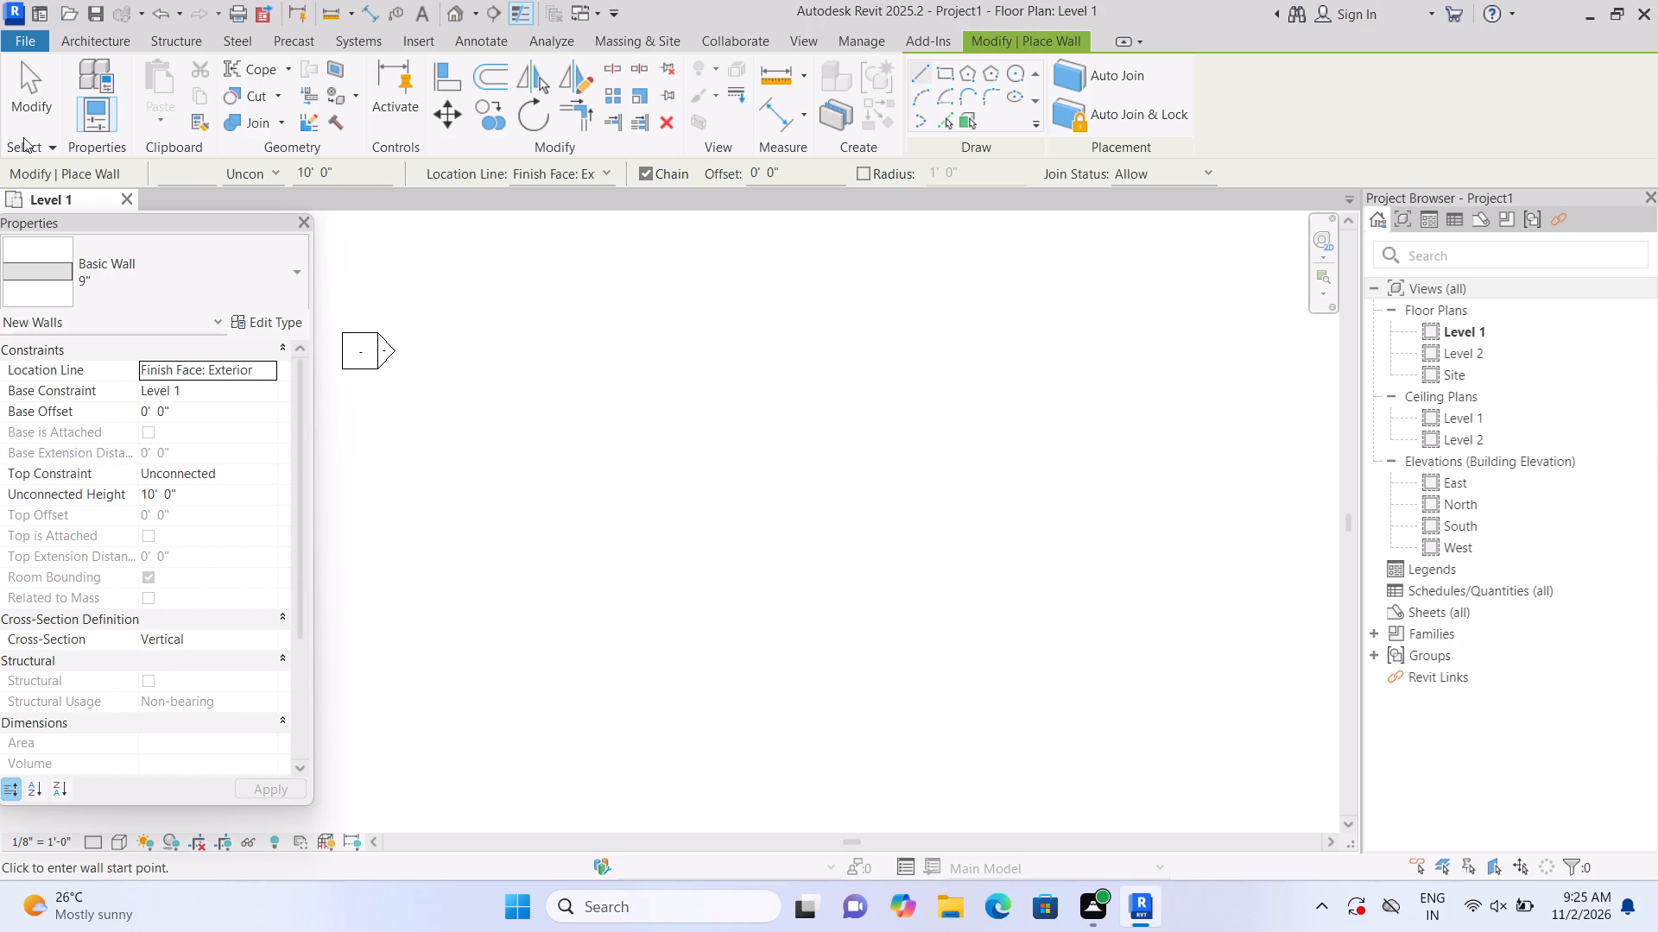
Start a new 9" wall chain with a 45' horizontal bottom wall running rightward, in the lower part of the plan.
double_click(107, 41)
left_click(79, 77)
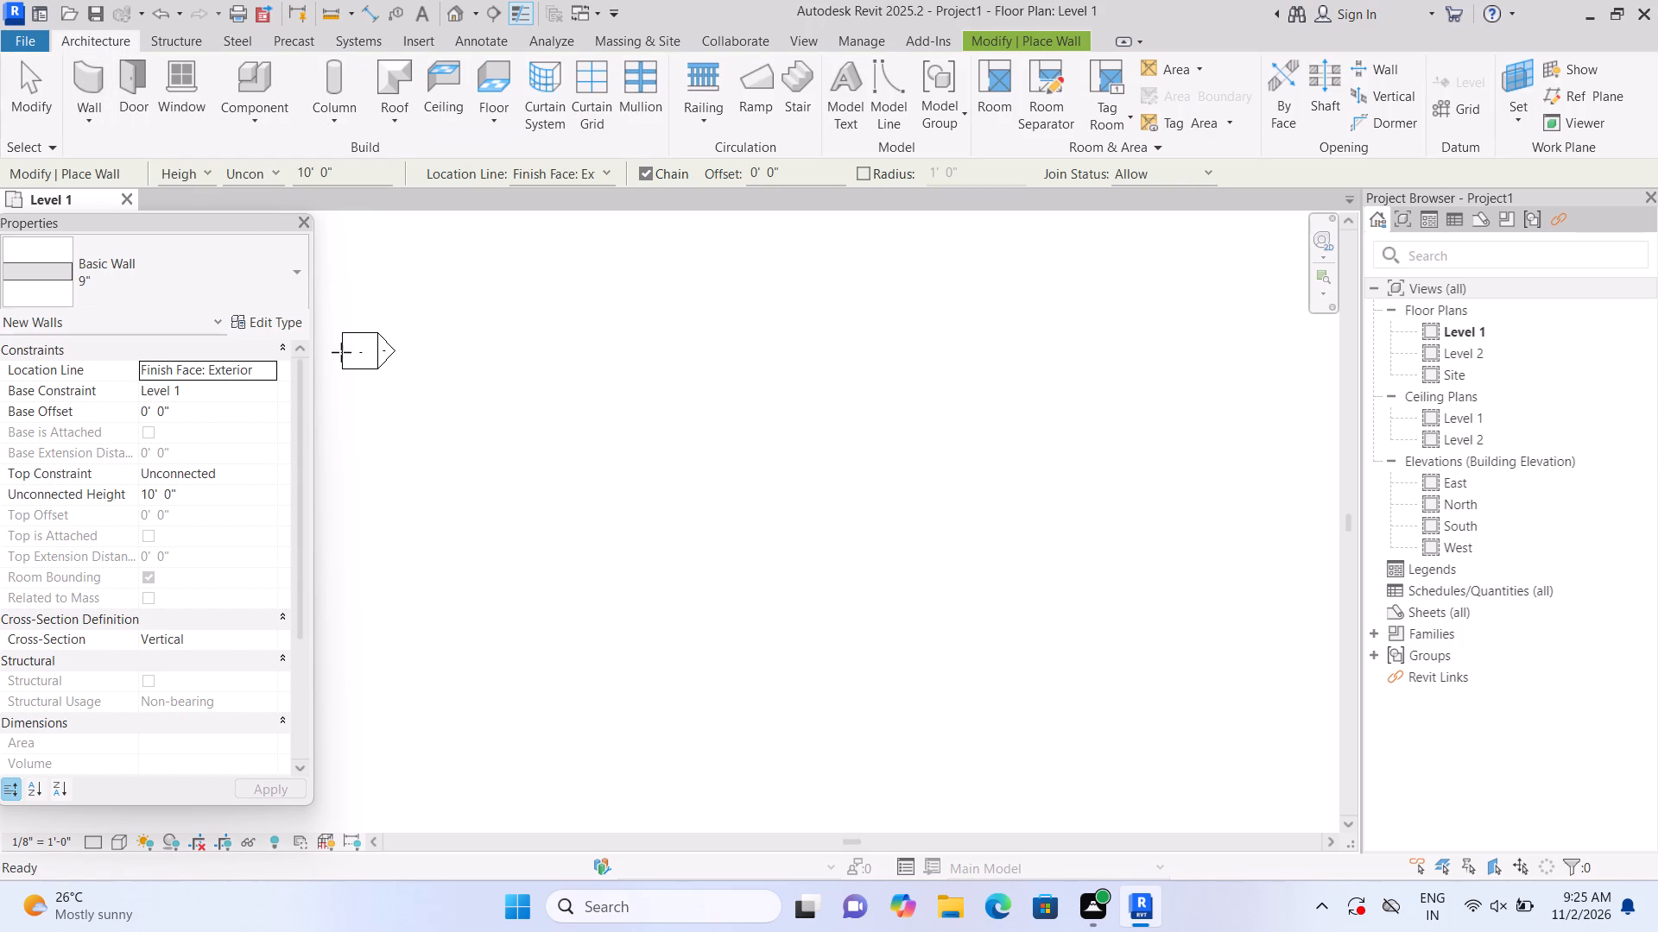
scroll(573, 708, "down", 5)
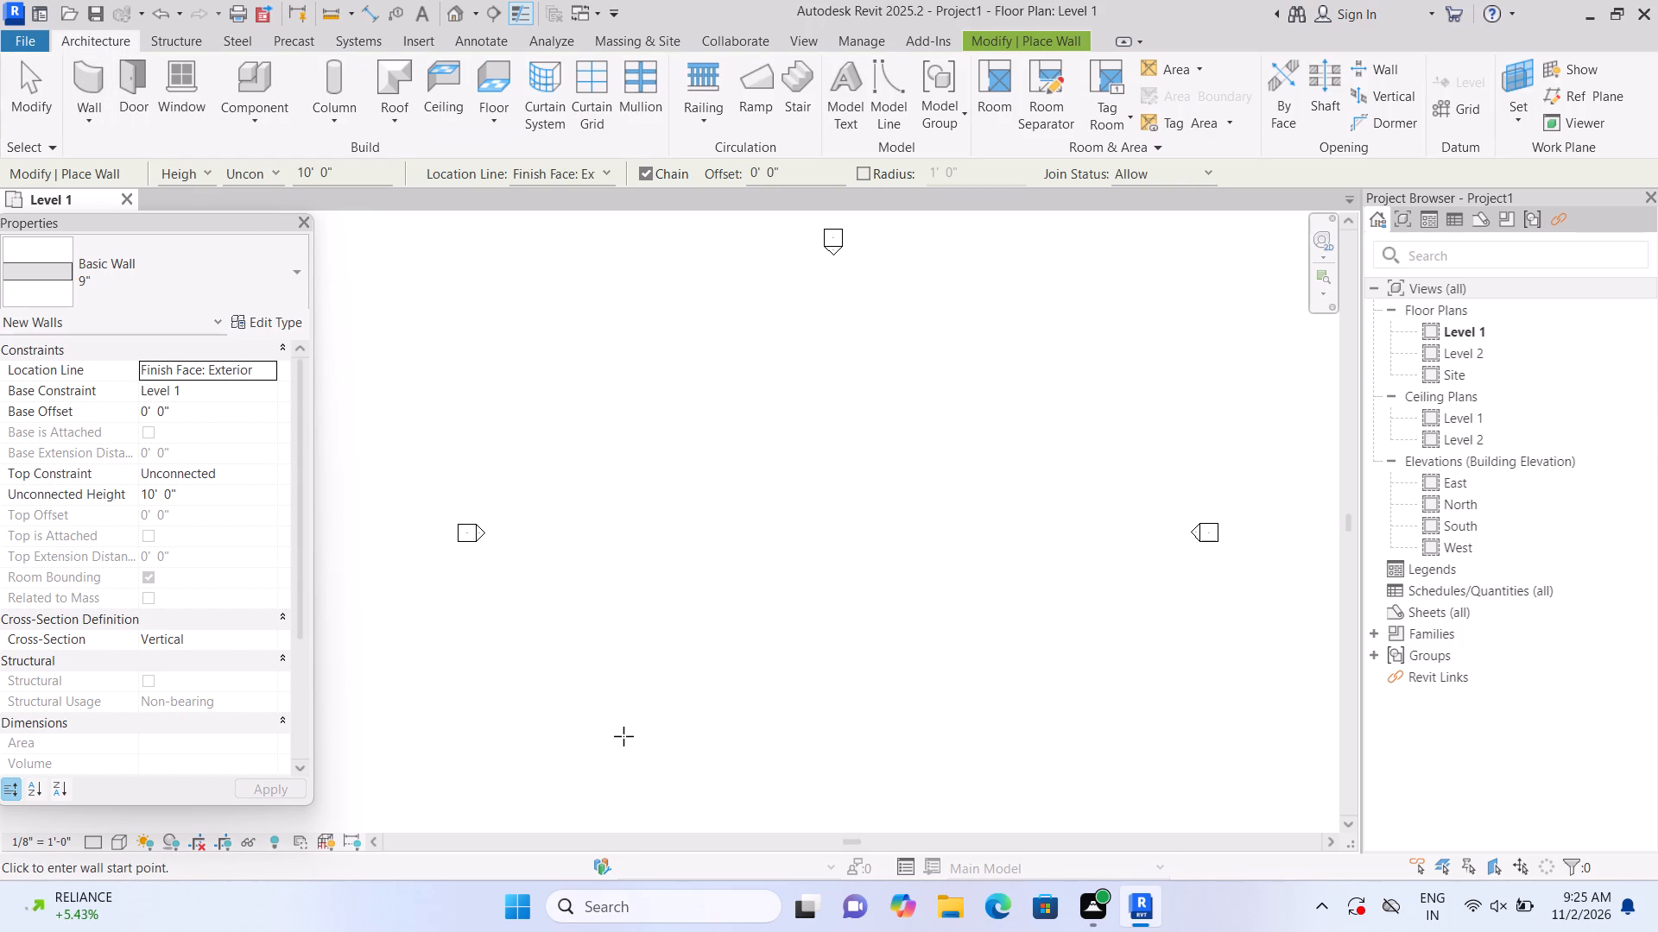
middle_click_drag(623, 735, 579, 725)
left_click(519, 723)
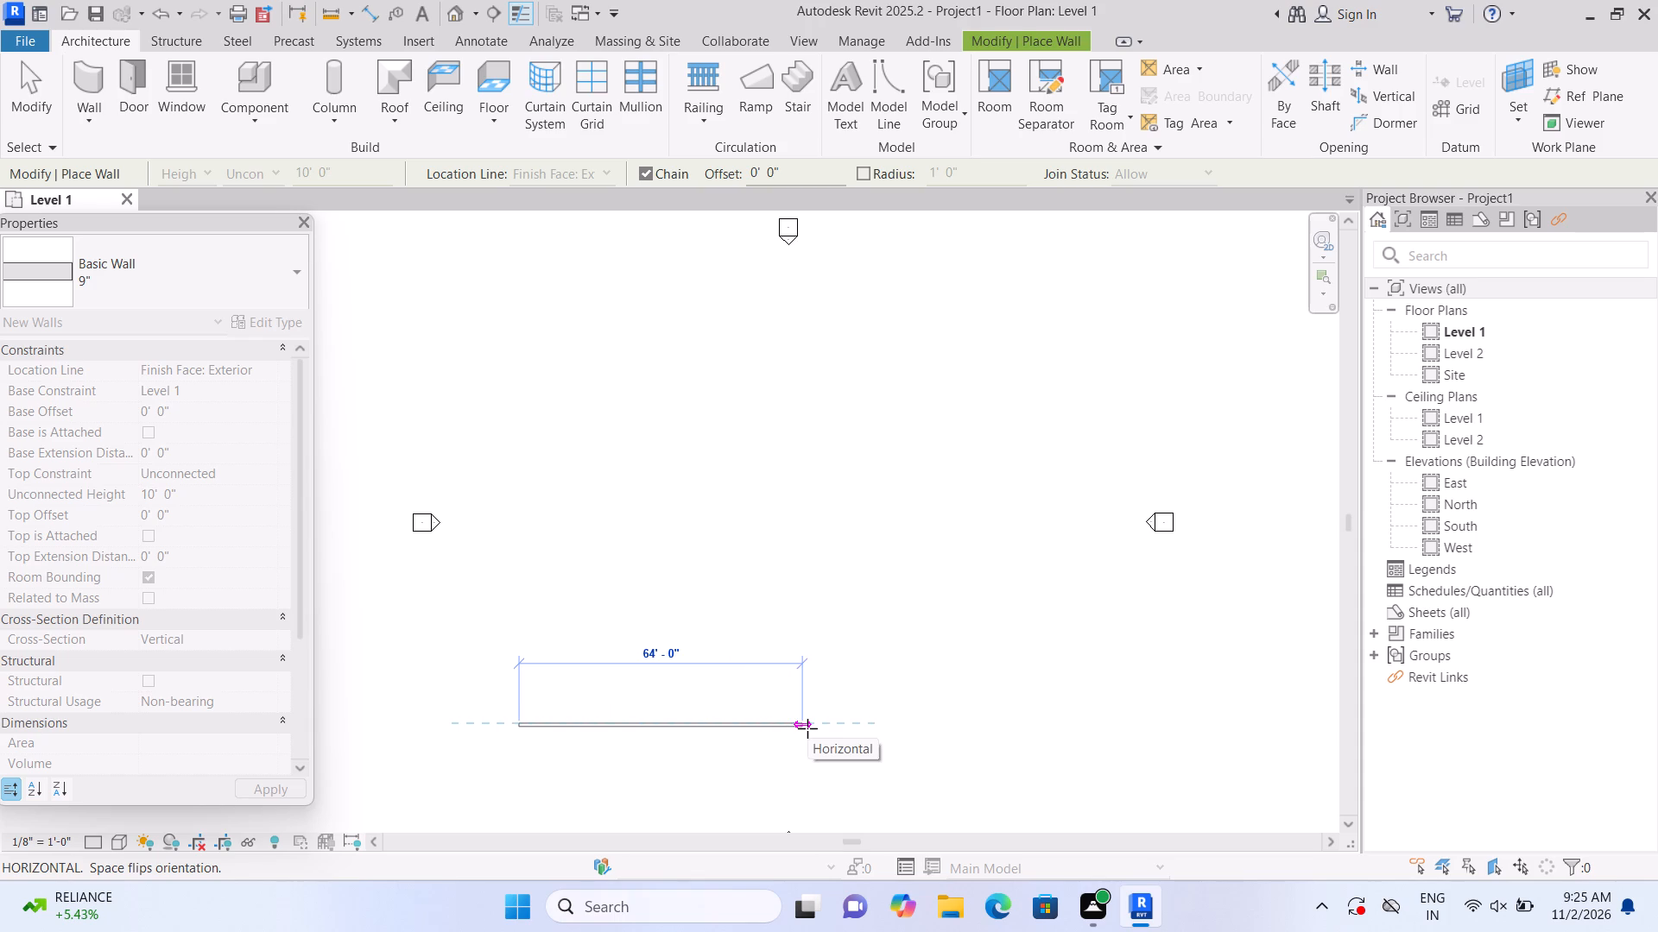
type("45'")
key("Return")
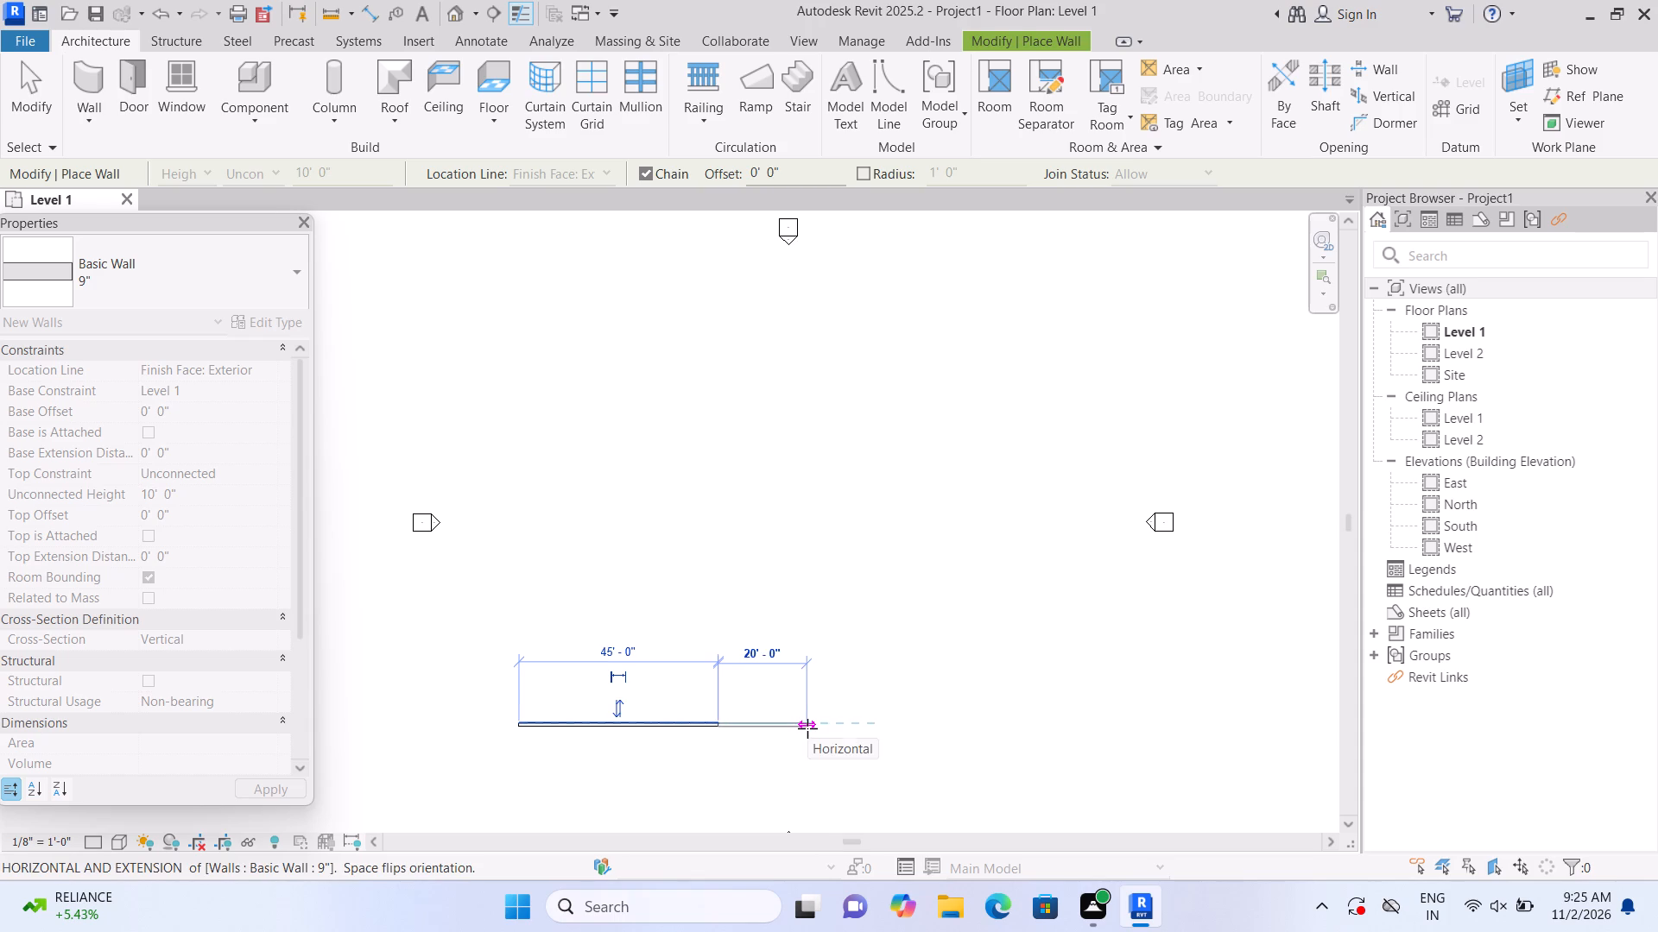
Continue the wall chain with a vertical 50' wall going up from the bottom wall's right end.
scroll(691, 578, "up", 3)
middle_click_drag(707, 573, 839, 551)
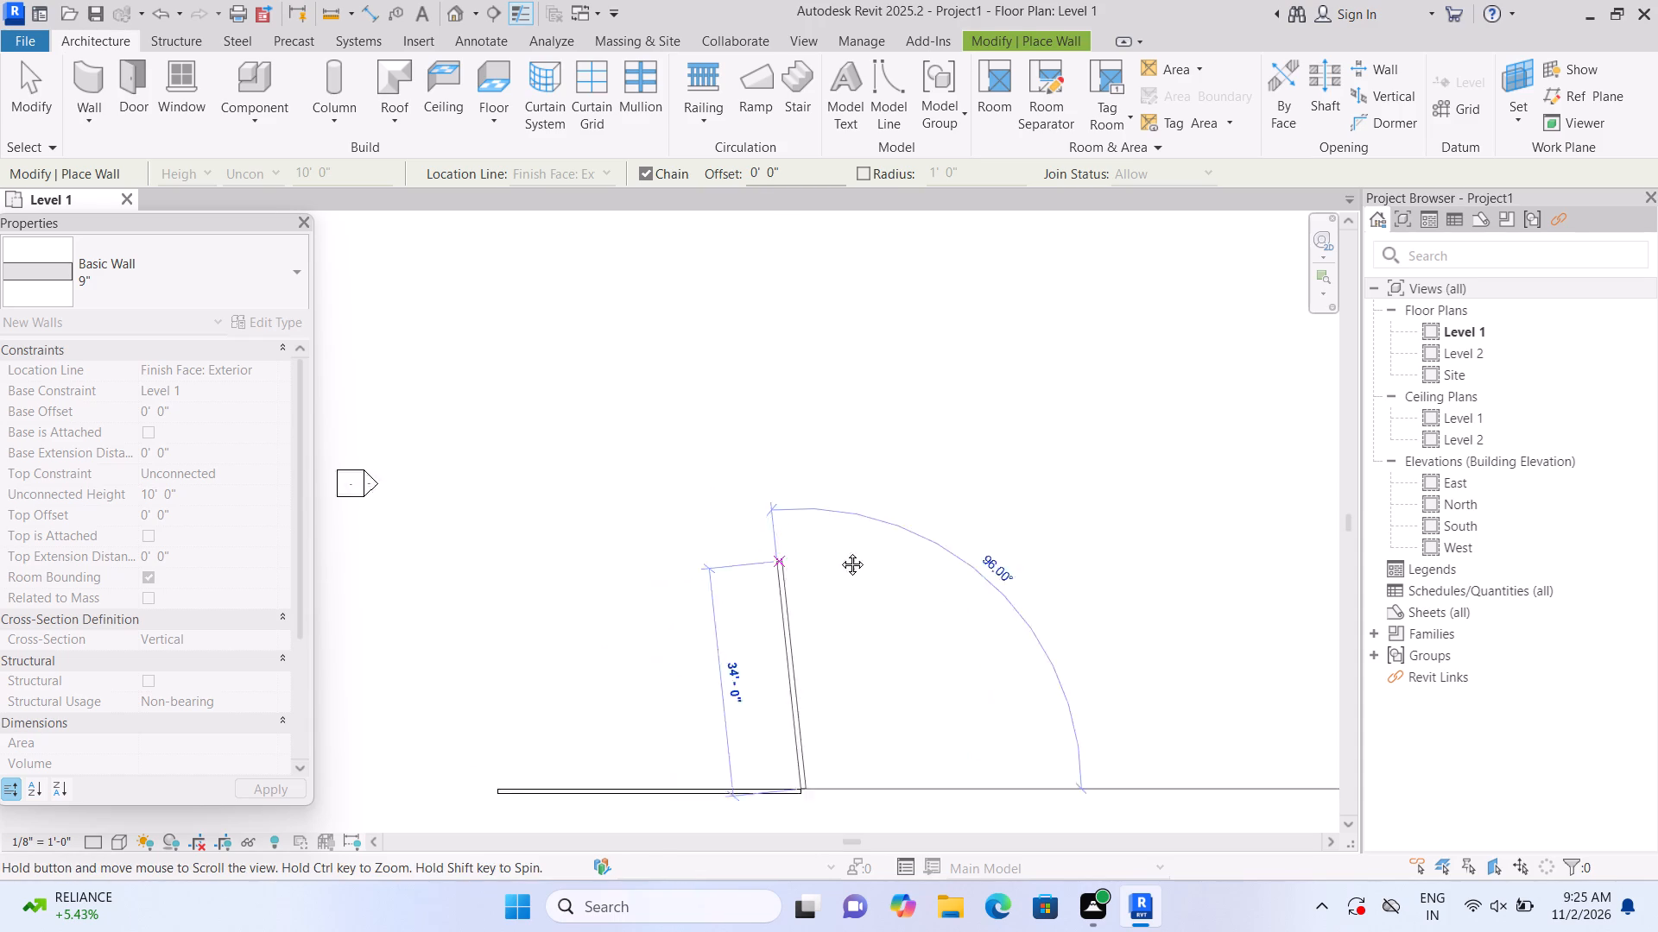
middle_click_drag(839, 551, 969, 507)
scroll(990, 533, "up", 2)
middle_click_drag(978, 544, 983, 460)
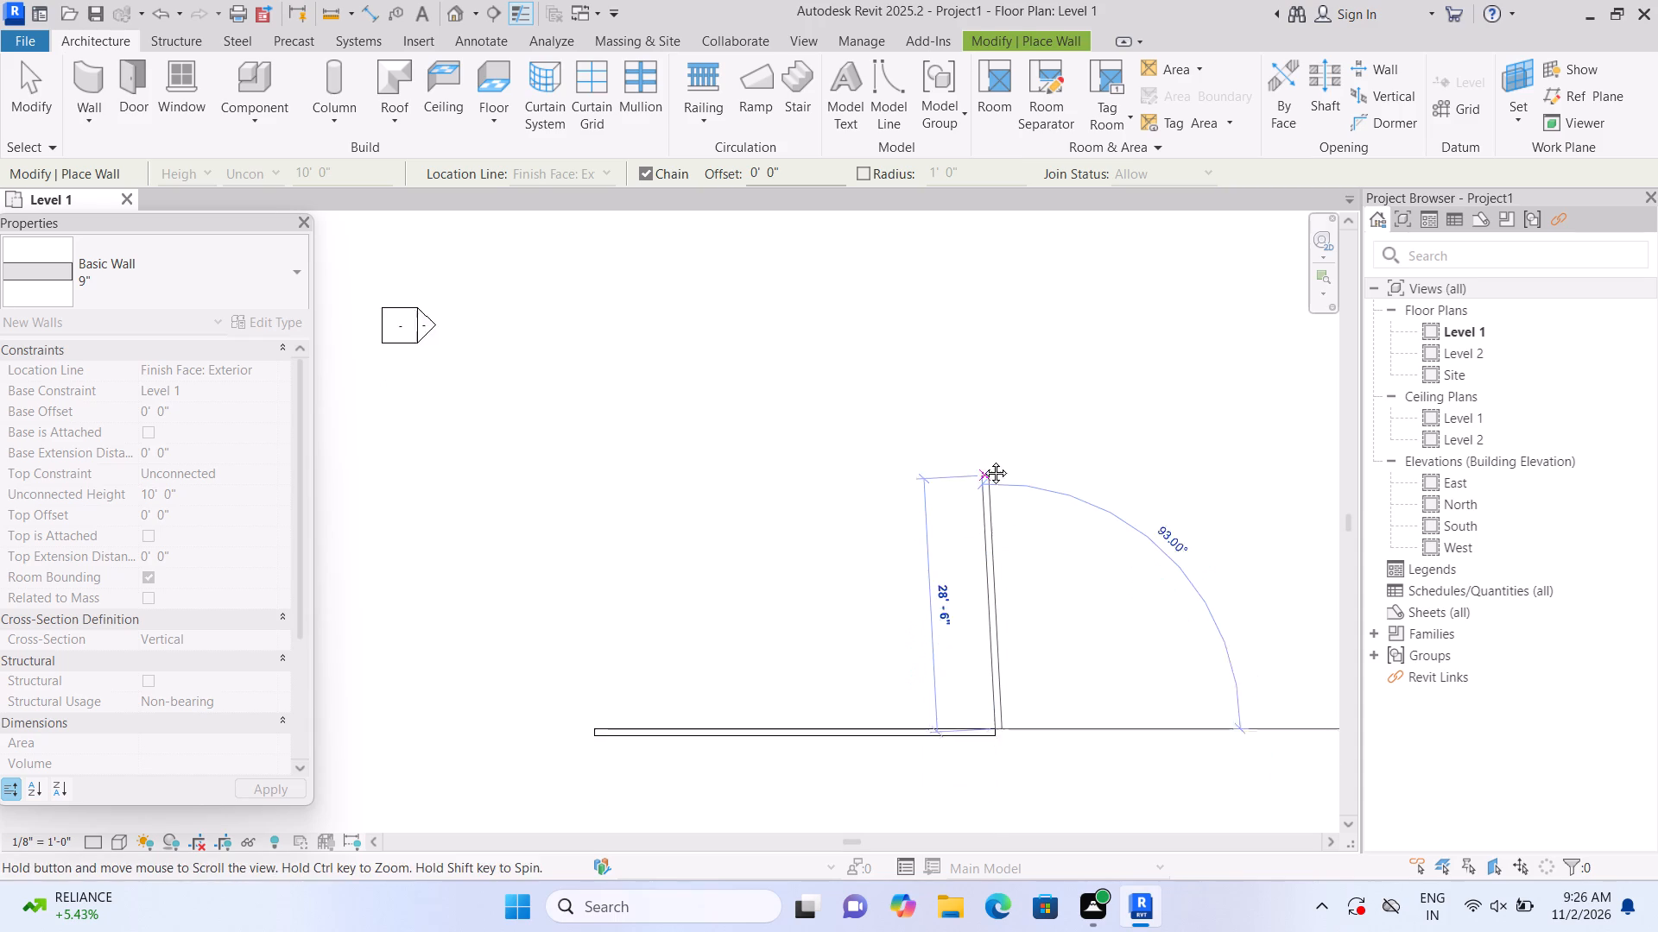
middle_click_drag(983, 460, 983, 454)
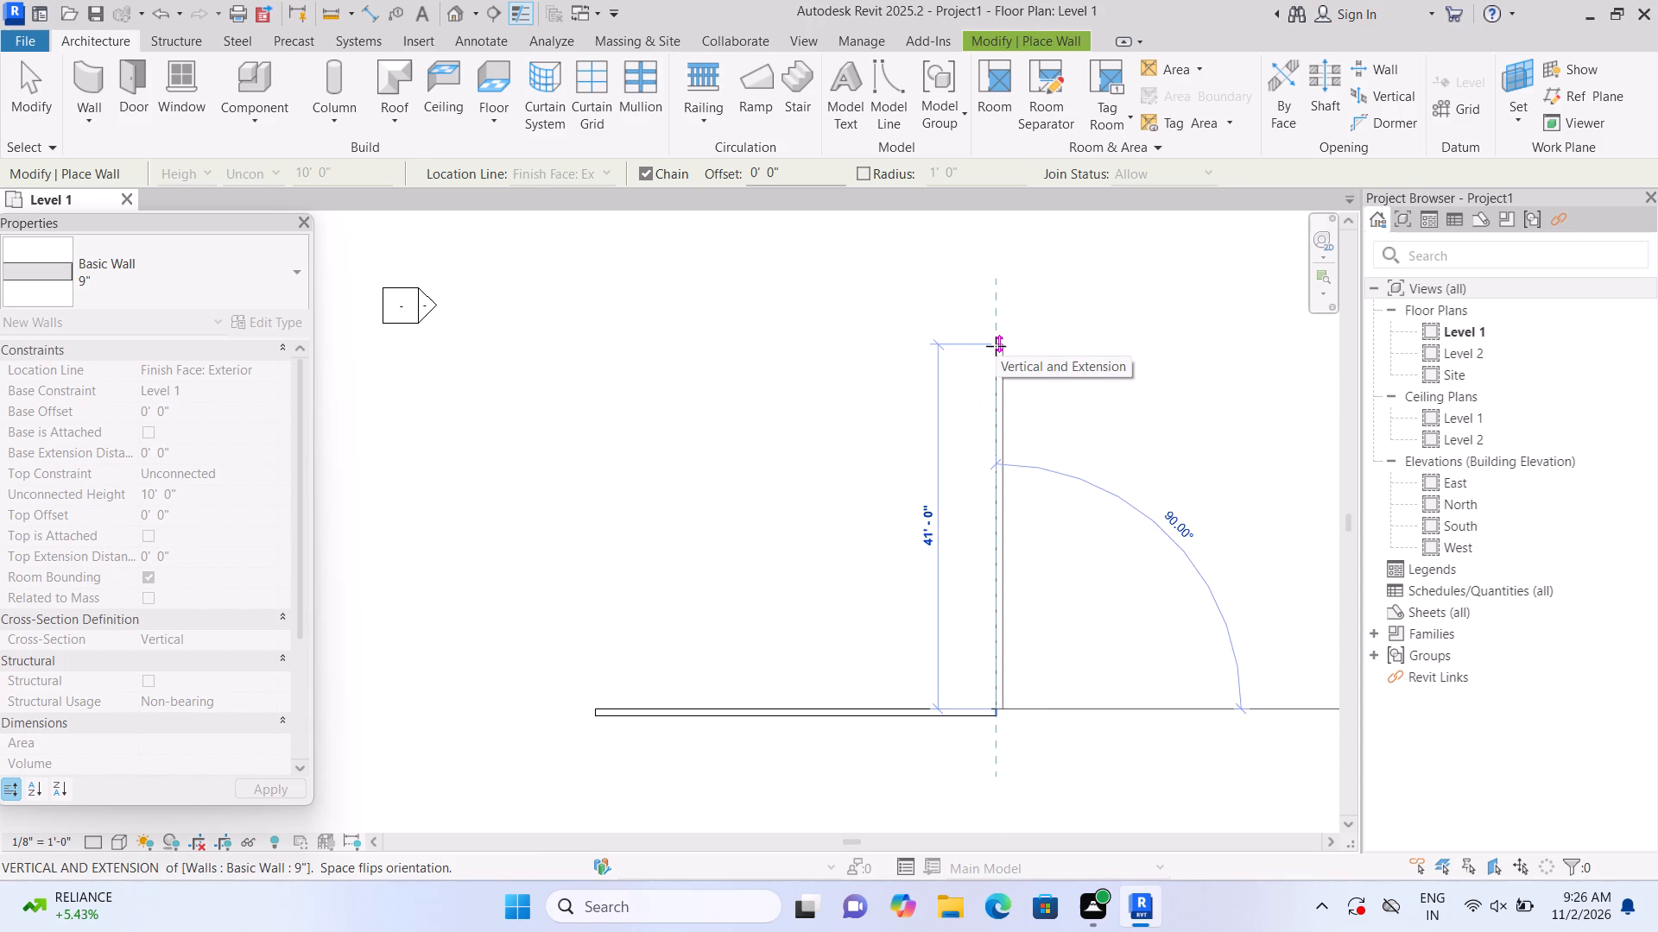
type("50'")
key("Return")
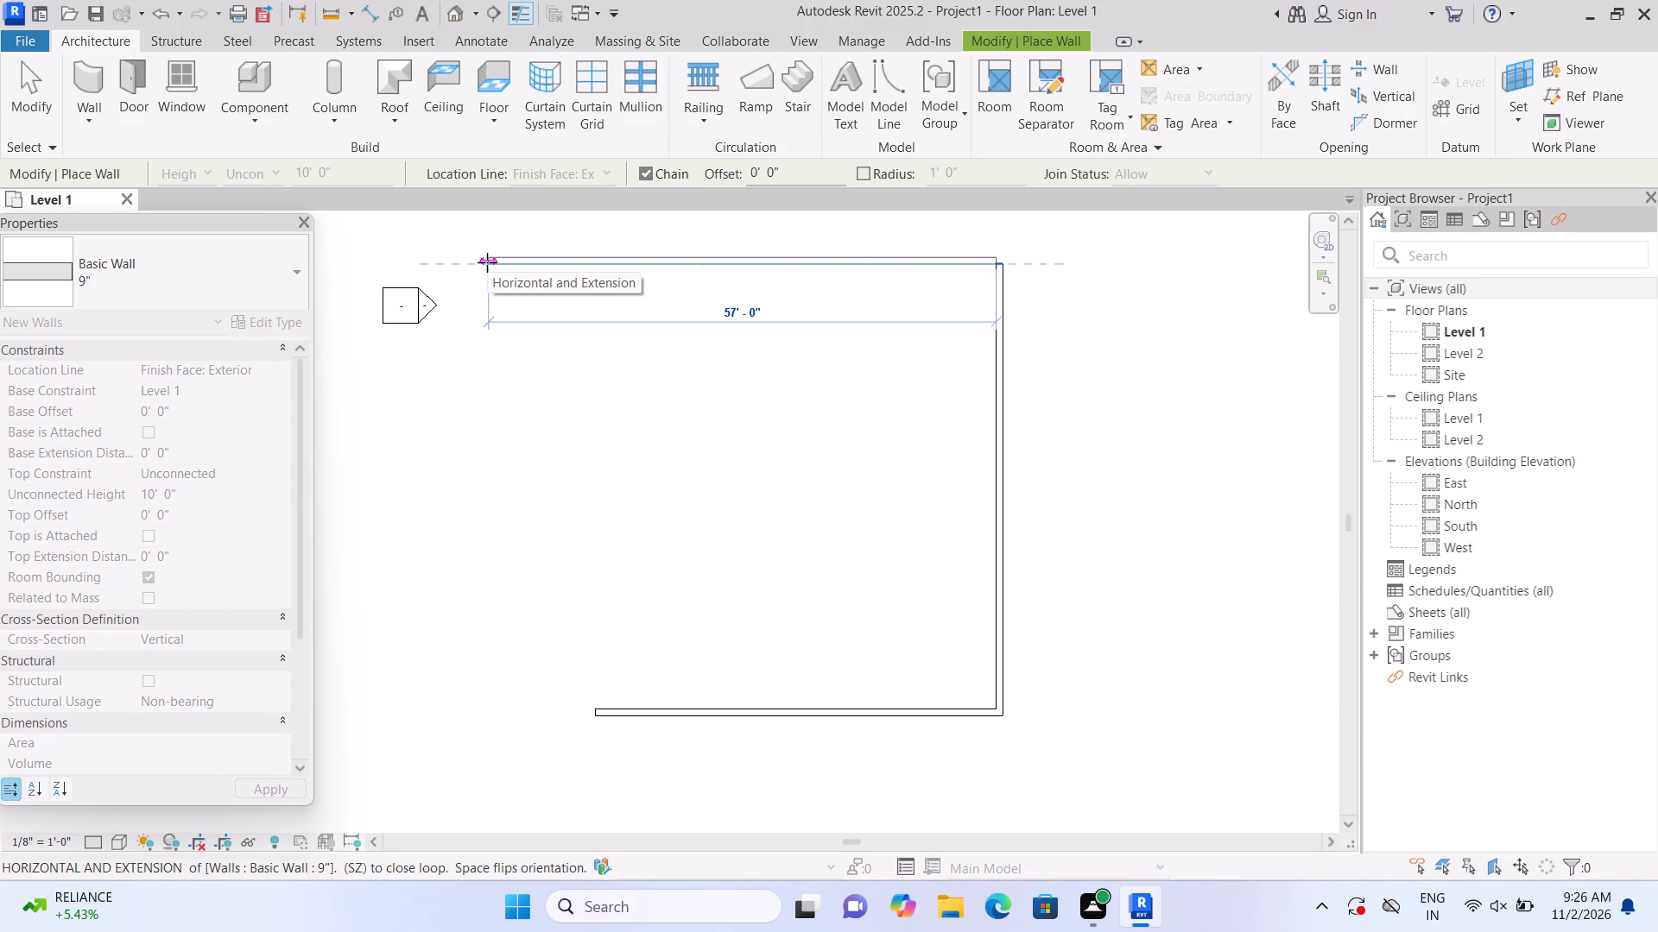
Close the outline with a 45' horizontal wall back left and a 50' vertical wall down, ending the chain.
type("45'")
key("Return")
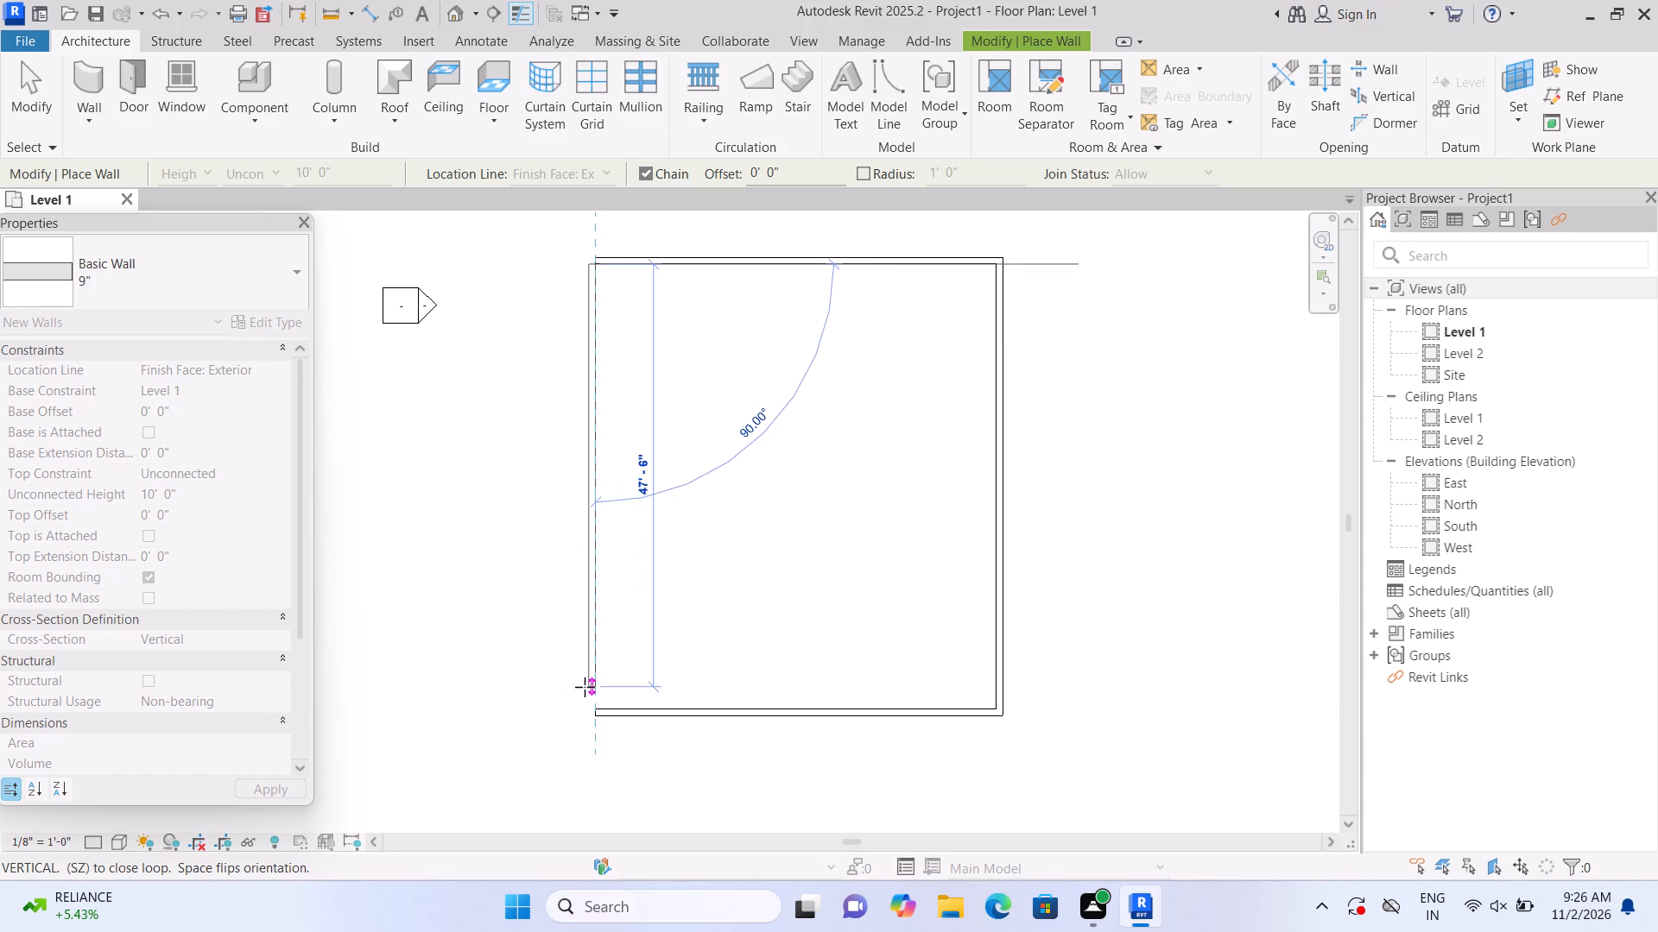
type("50'")
key("Return")
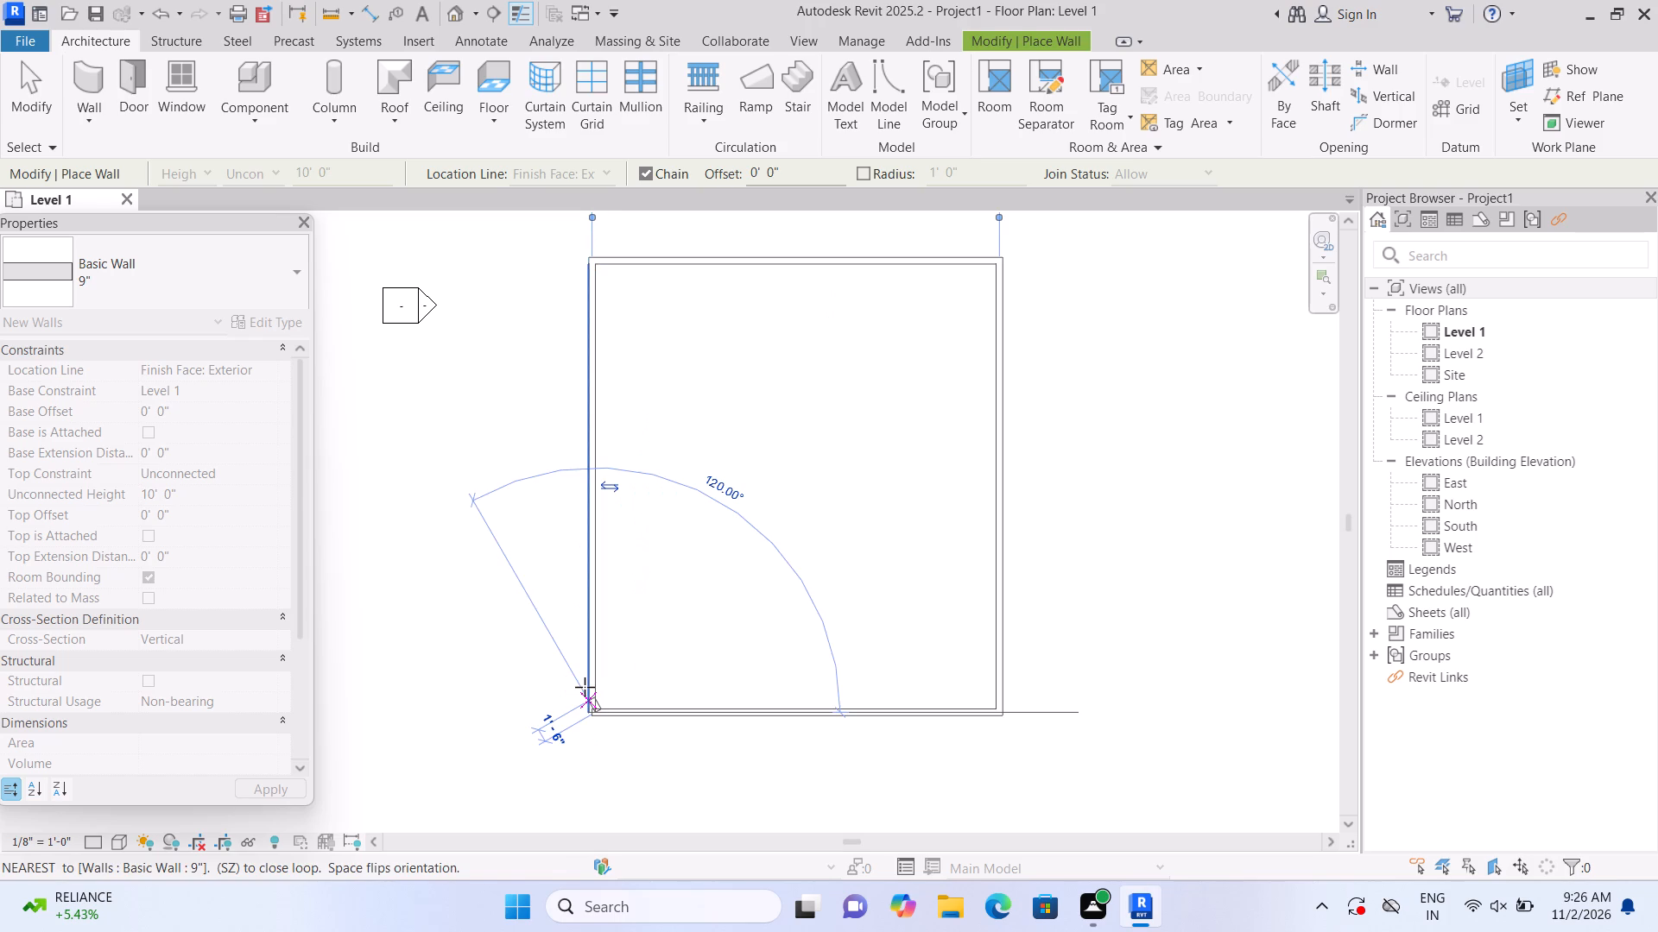
key("Escape")
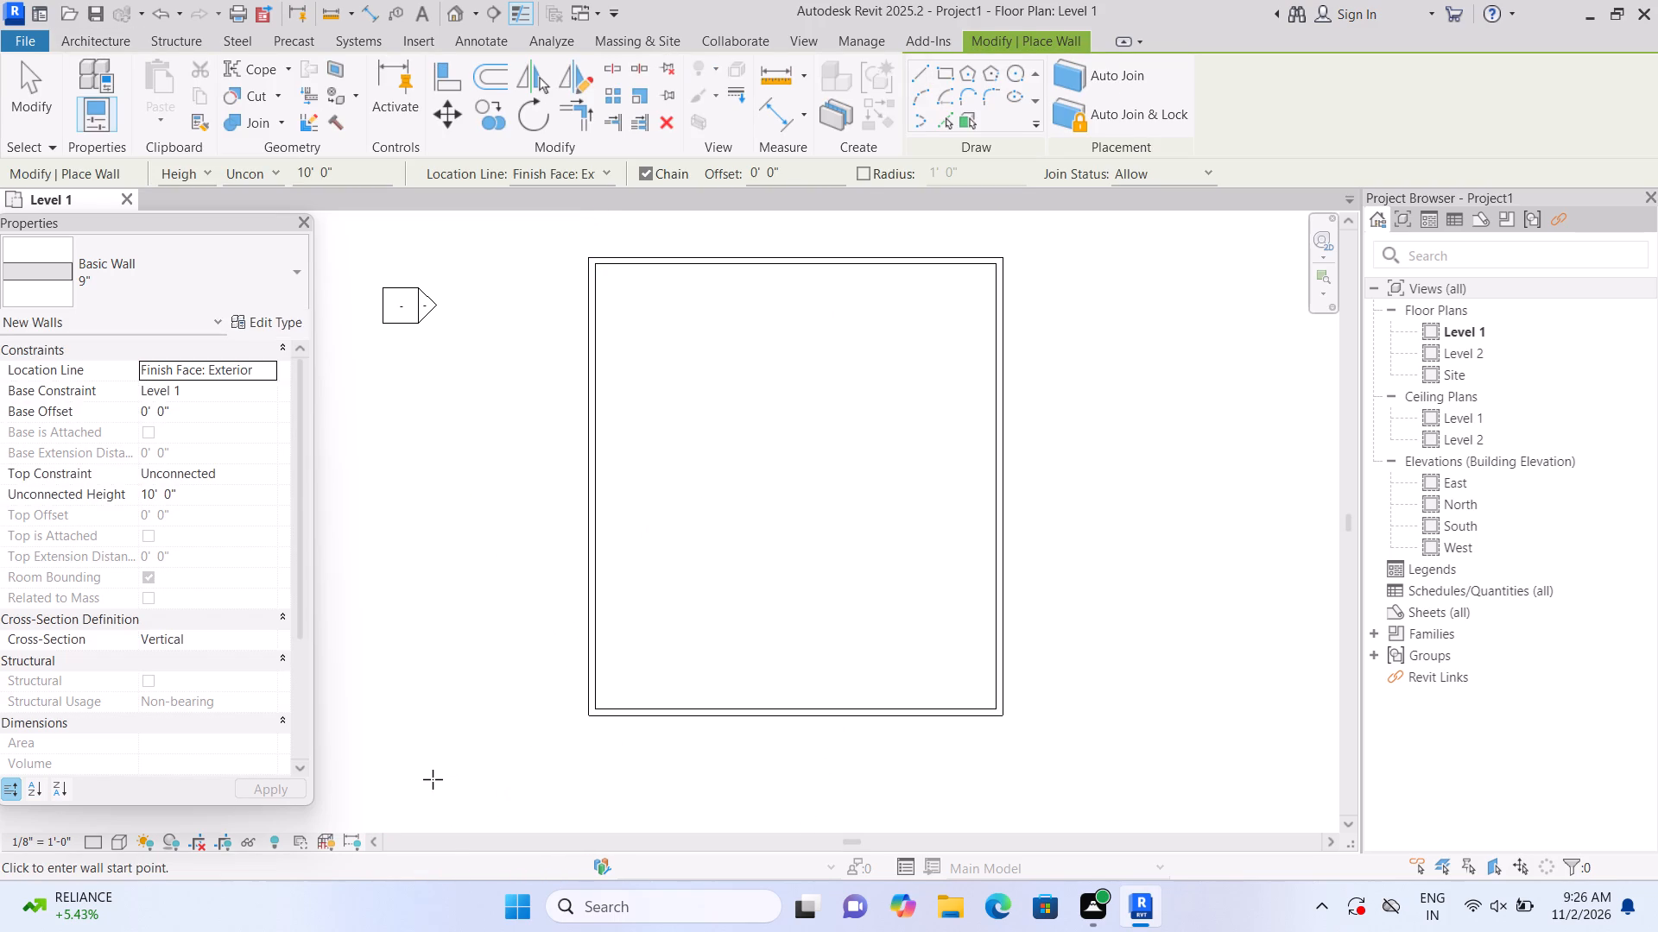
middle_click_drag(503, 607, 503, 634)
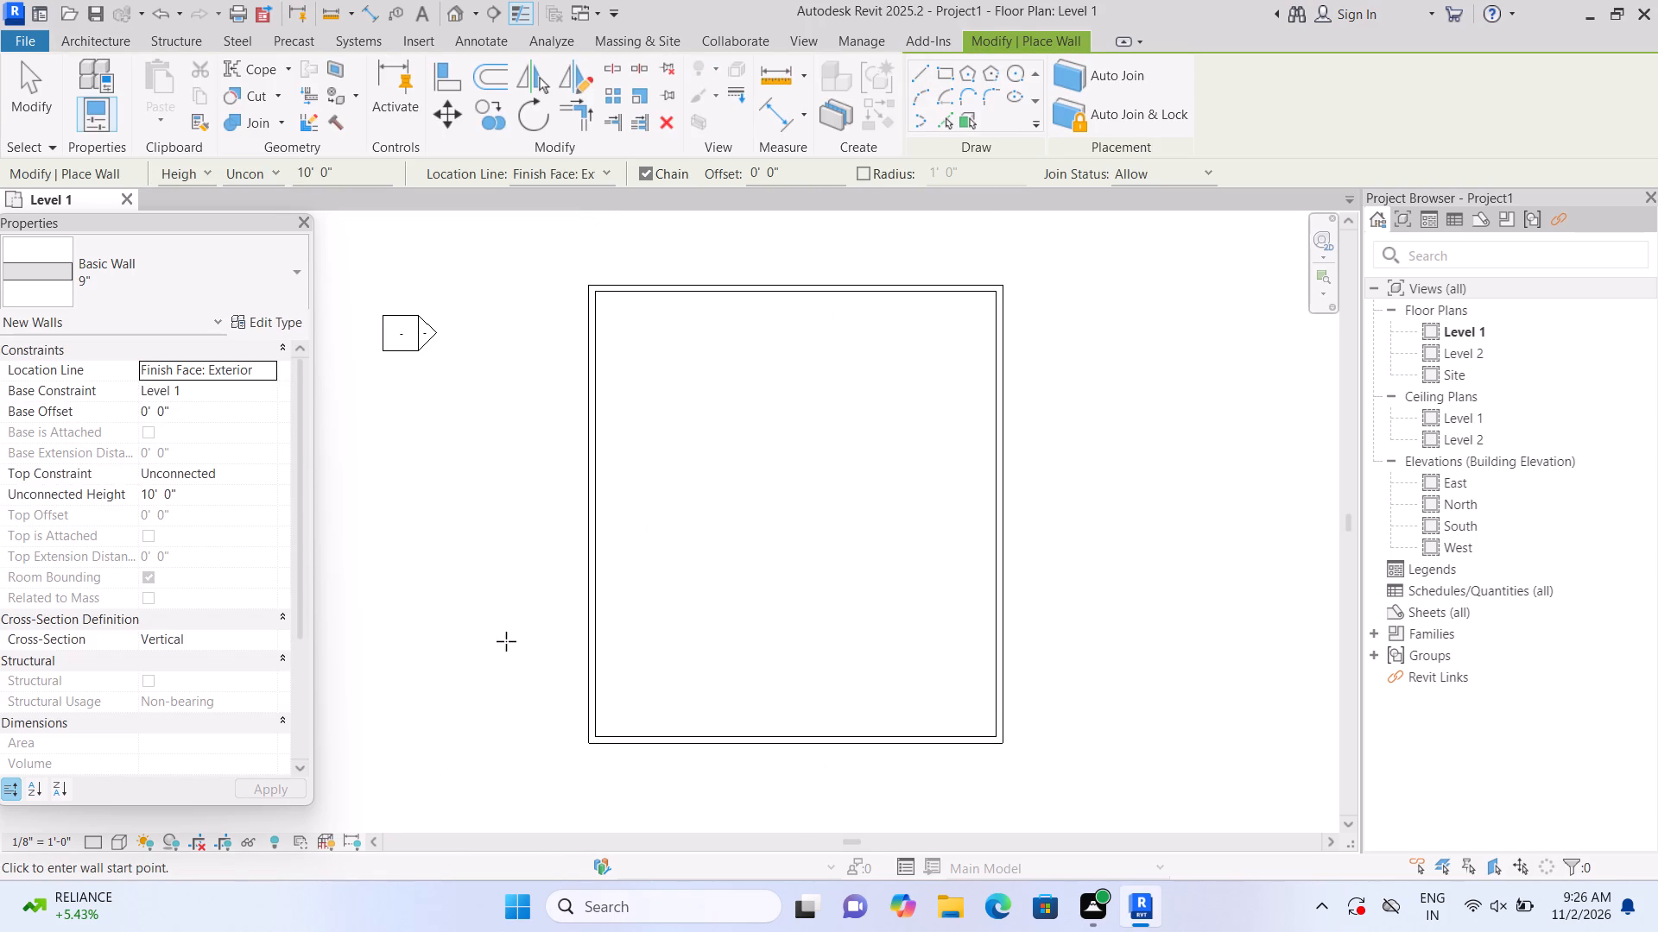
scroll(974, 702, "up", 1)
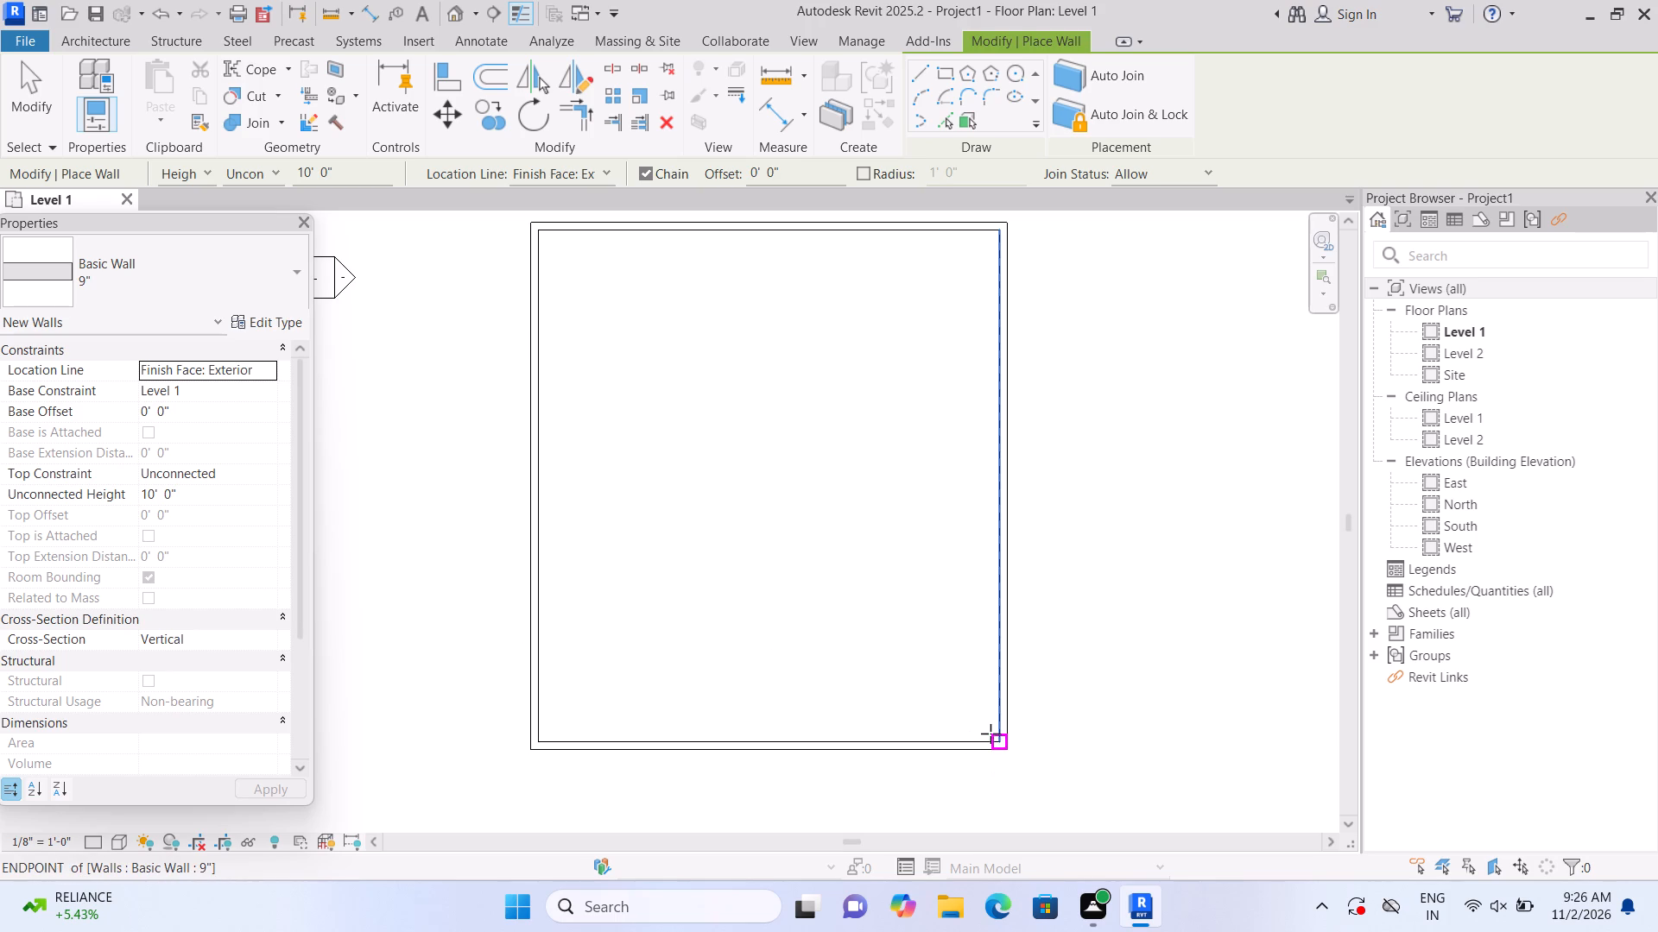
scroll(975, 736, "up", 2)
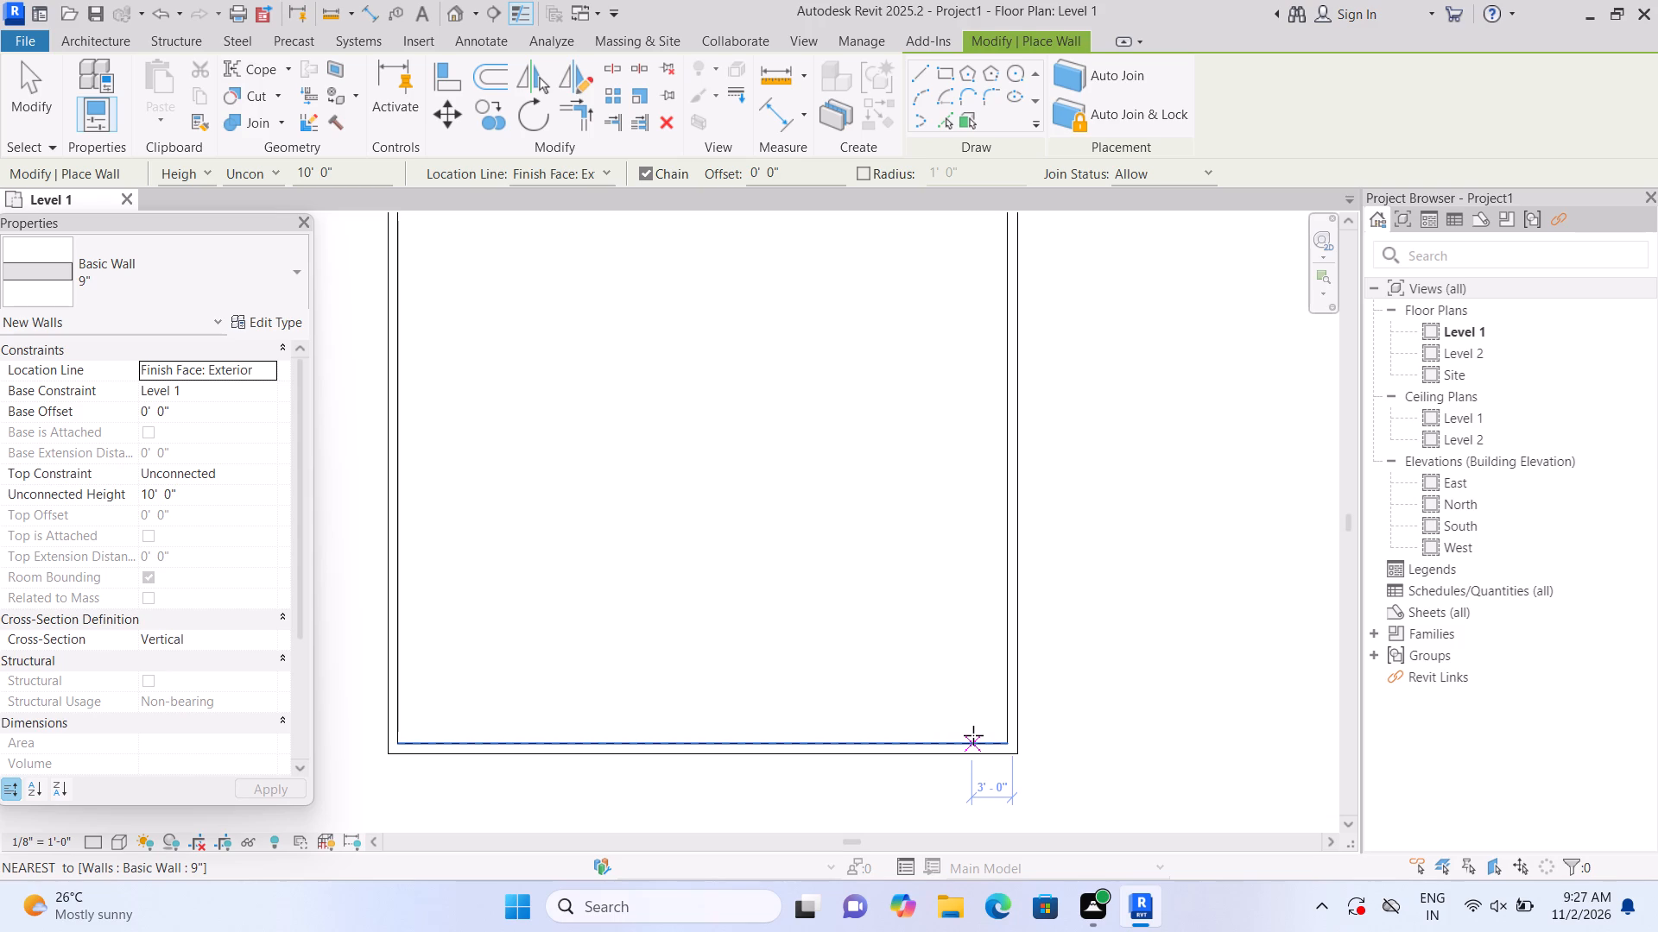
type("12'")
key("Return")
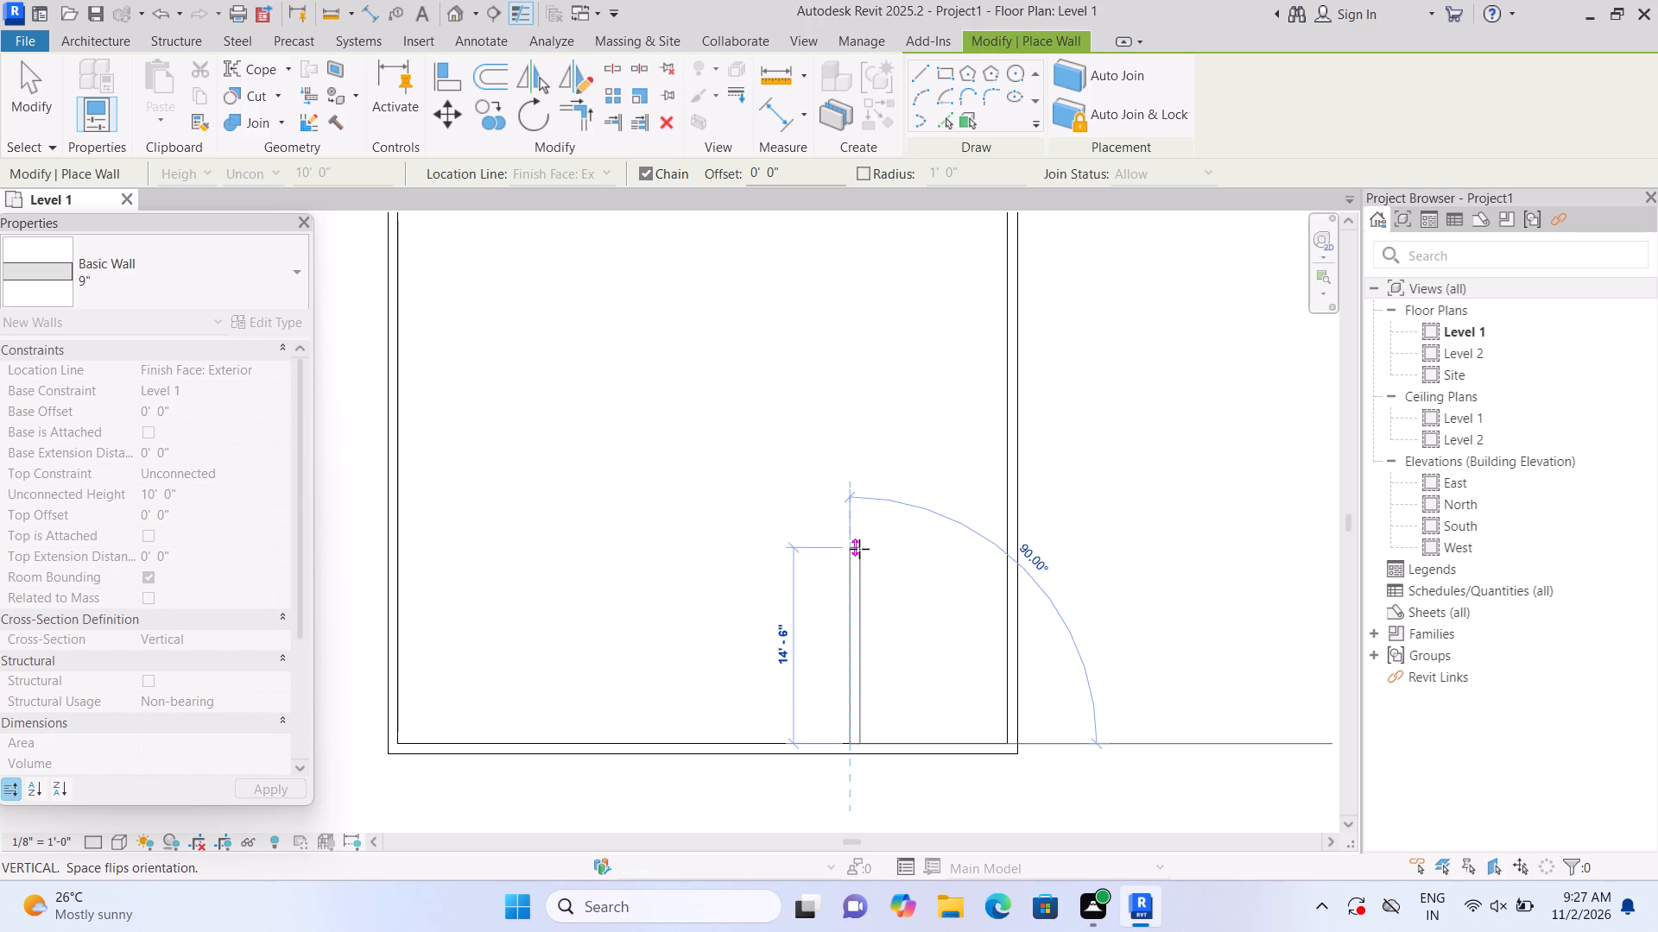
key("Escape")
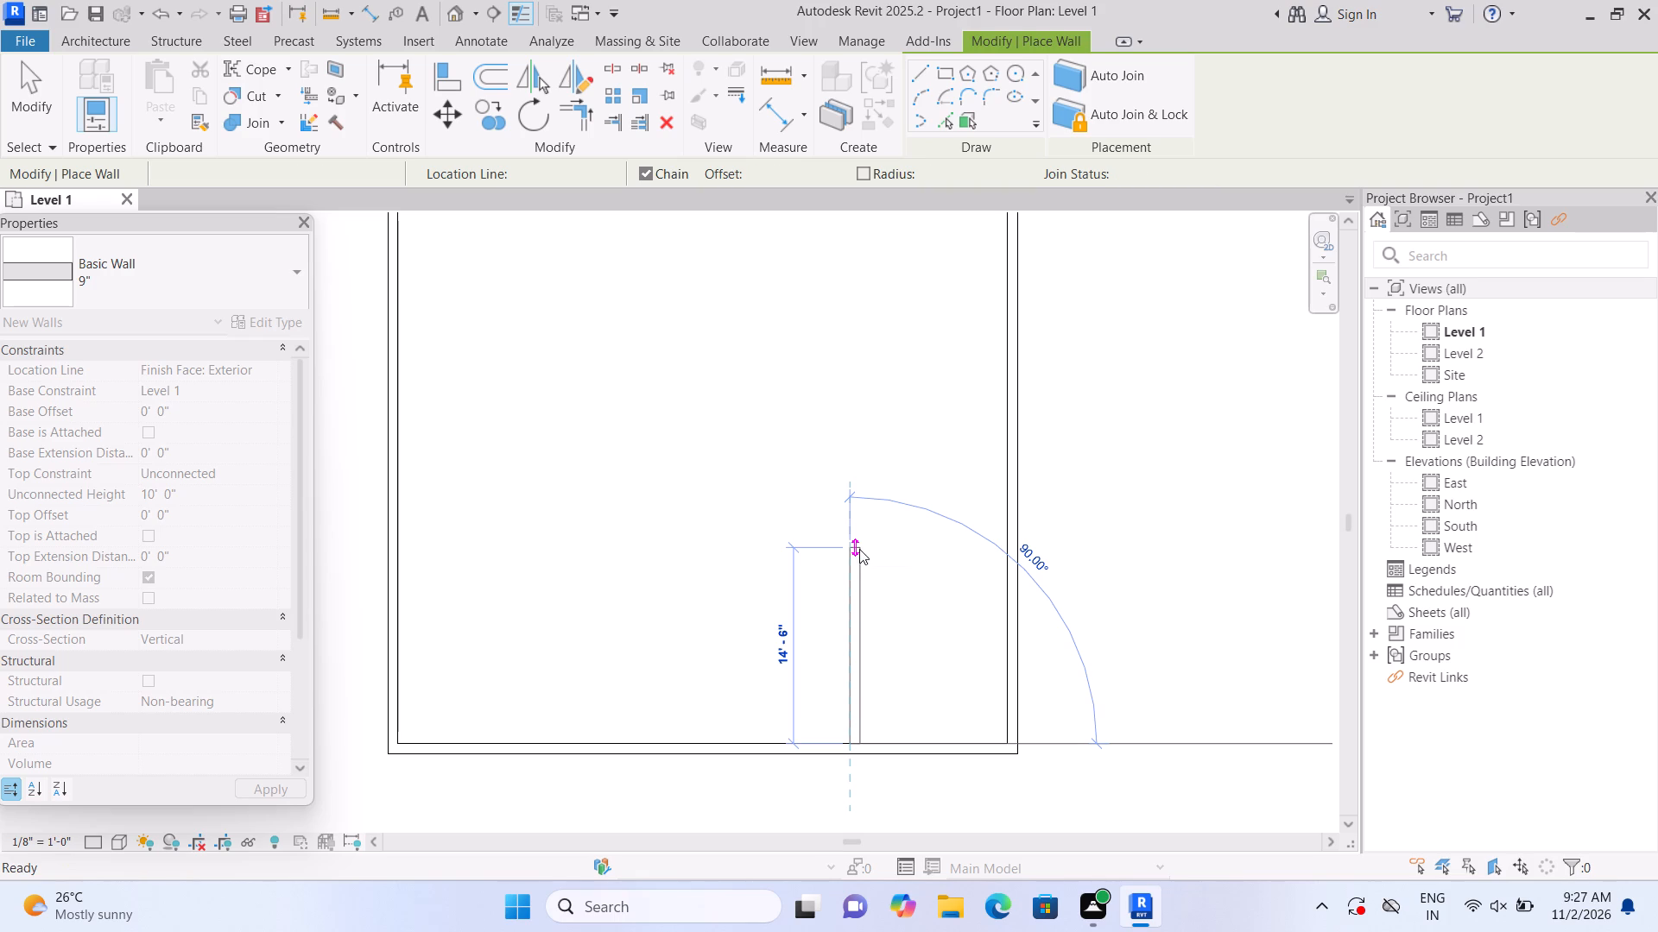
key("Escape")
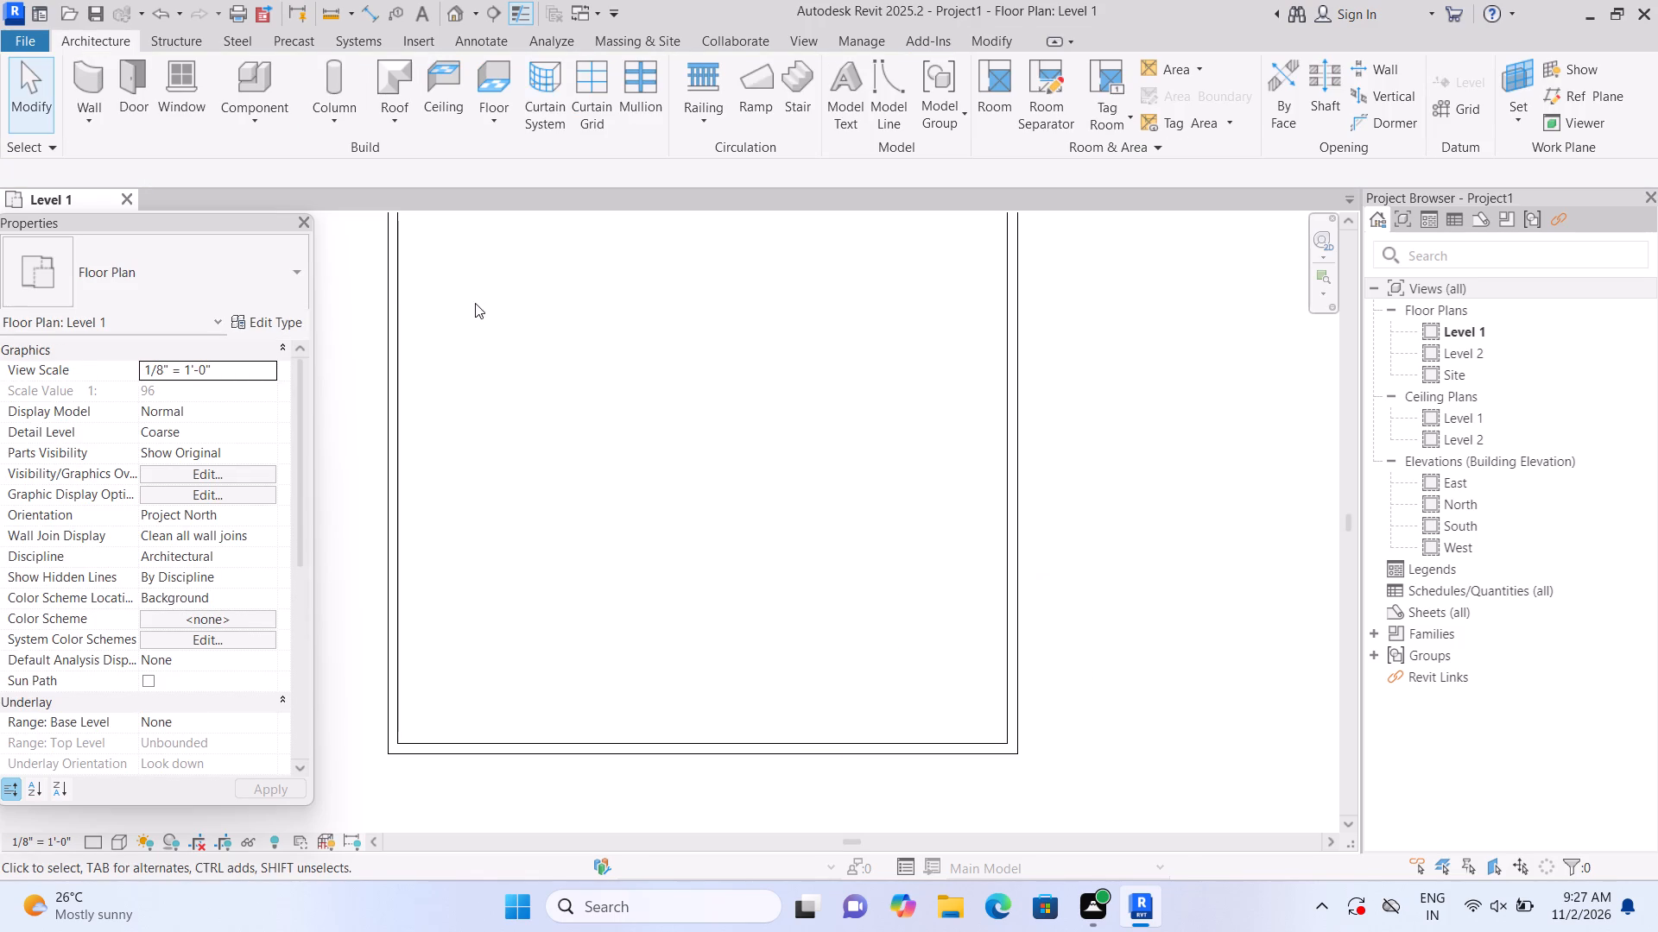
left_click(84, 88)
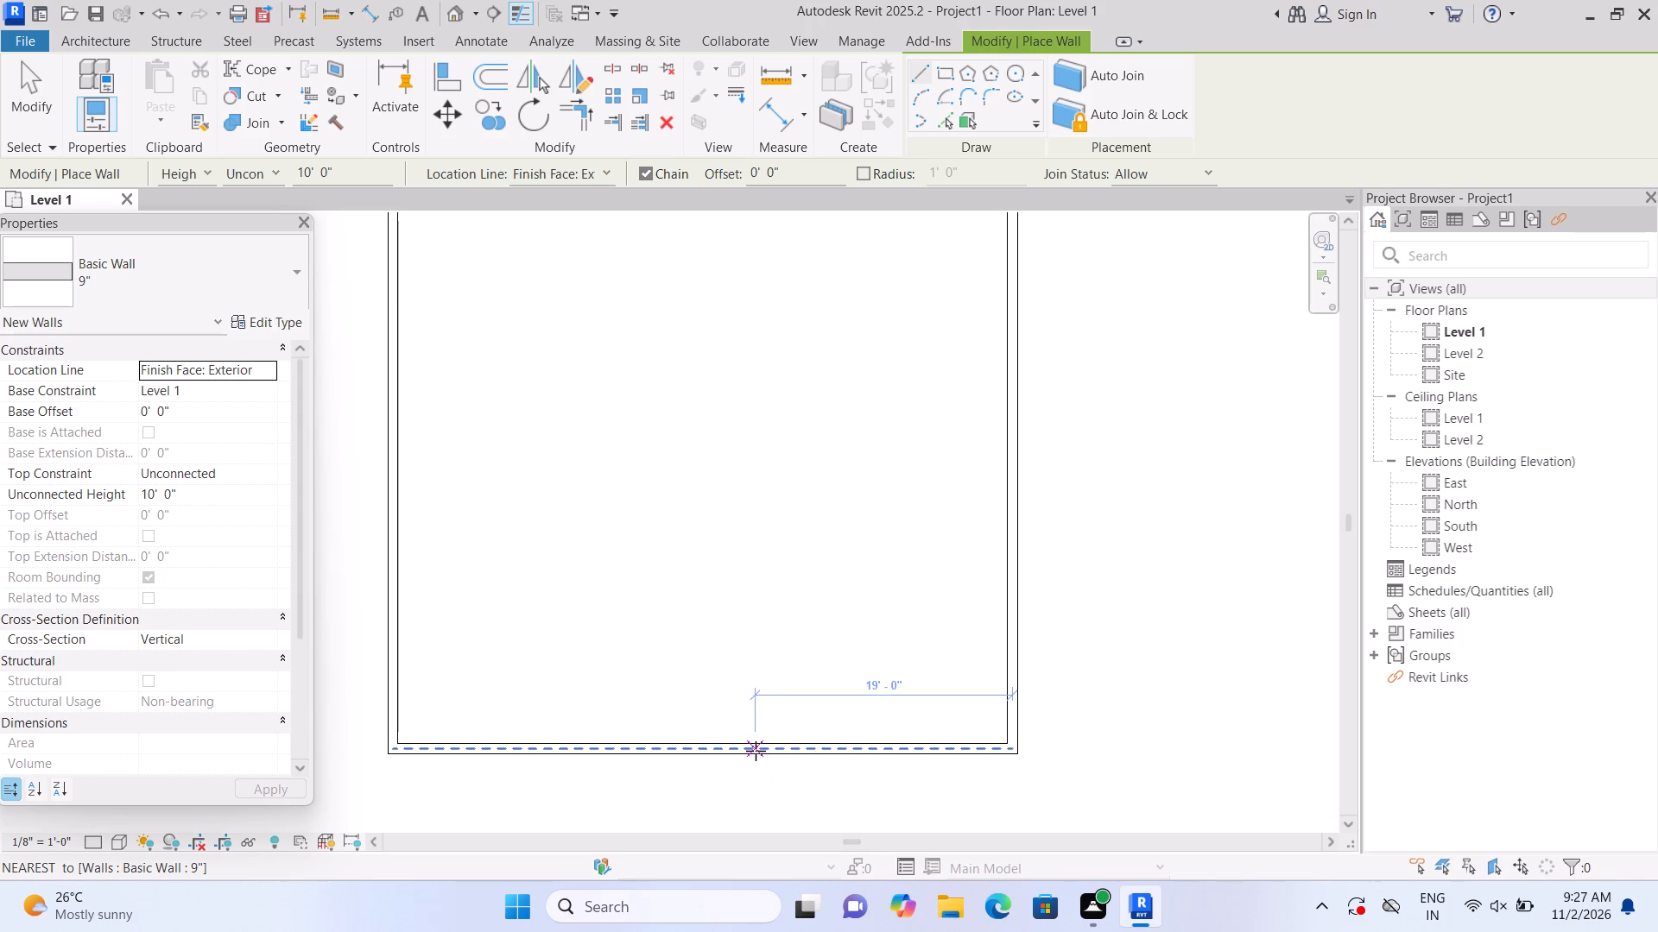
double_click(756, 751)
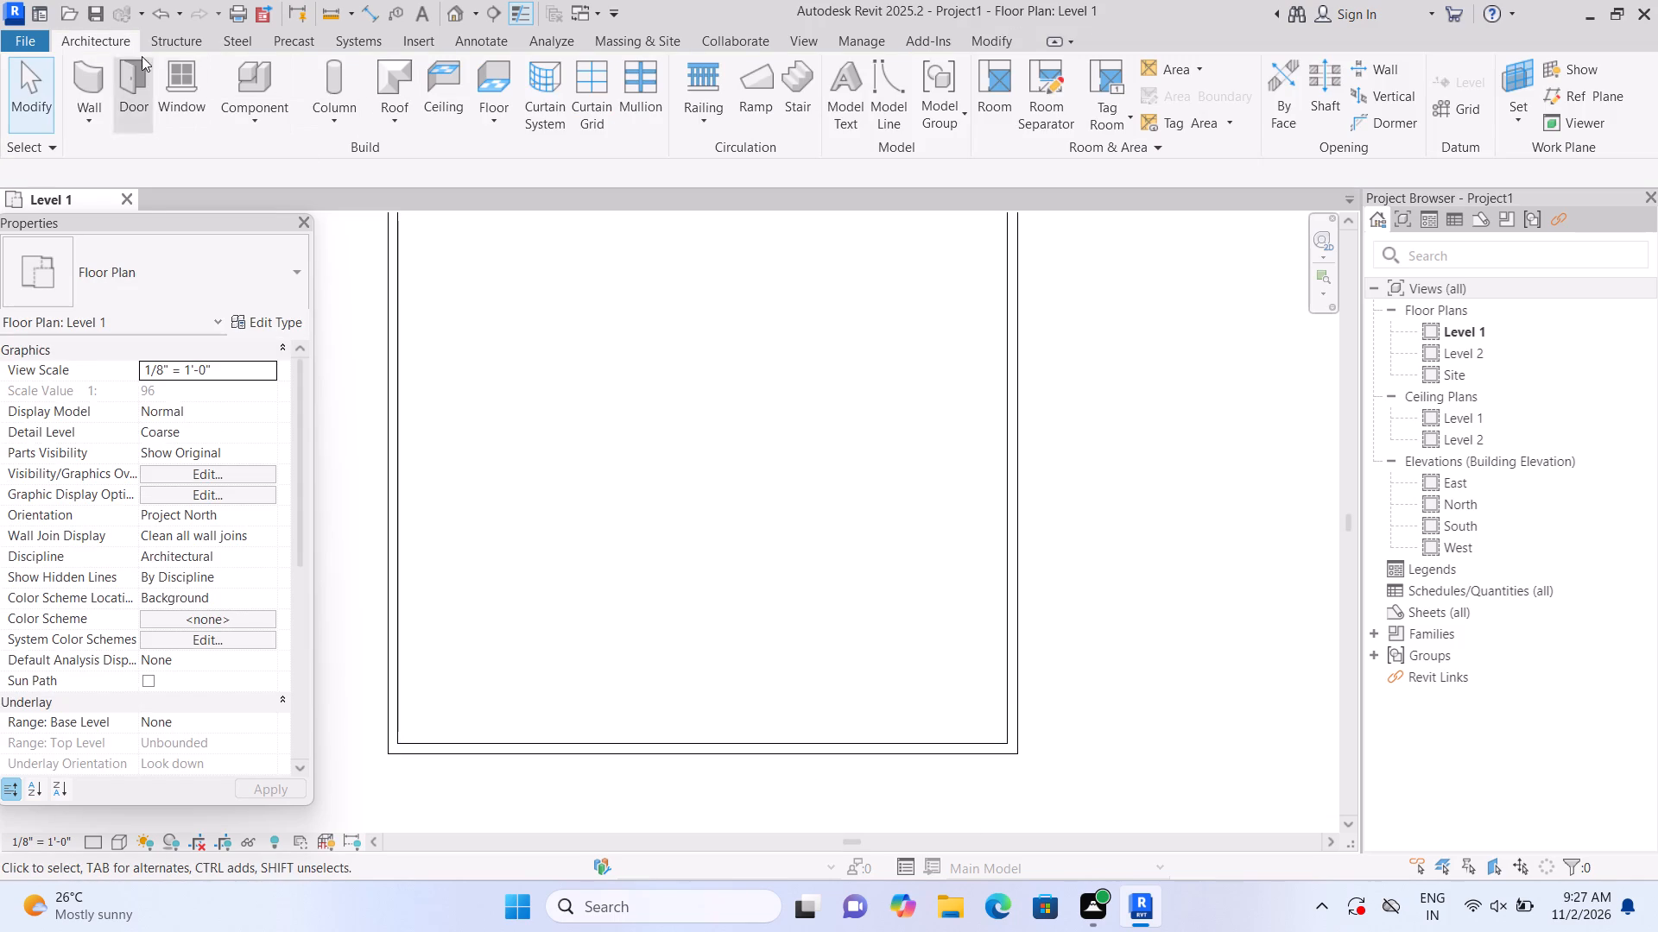
Draw a 9" vertical interior wall about 11' long, rising from the bottom wall 15' from the right corner.
left_click(74, 74)
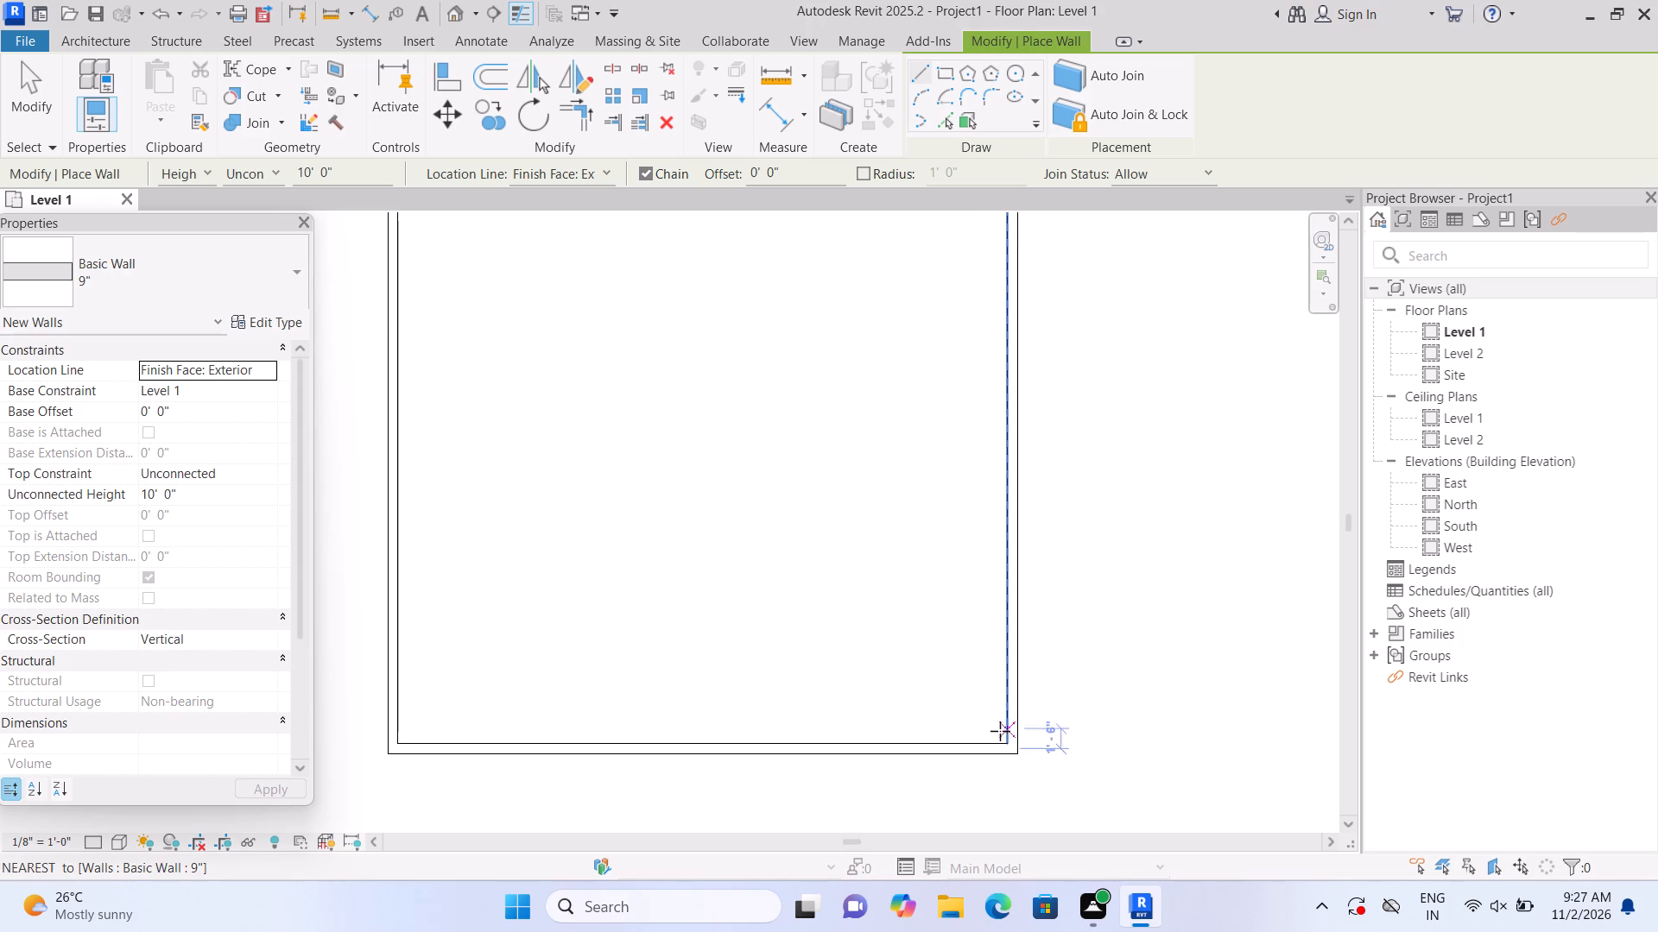
scroll(1005, 739, "up", 2)
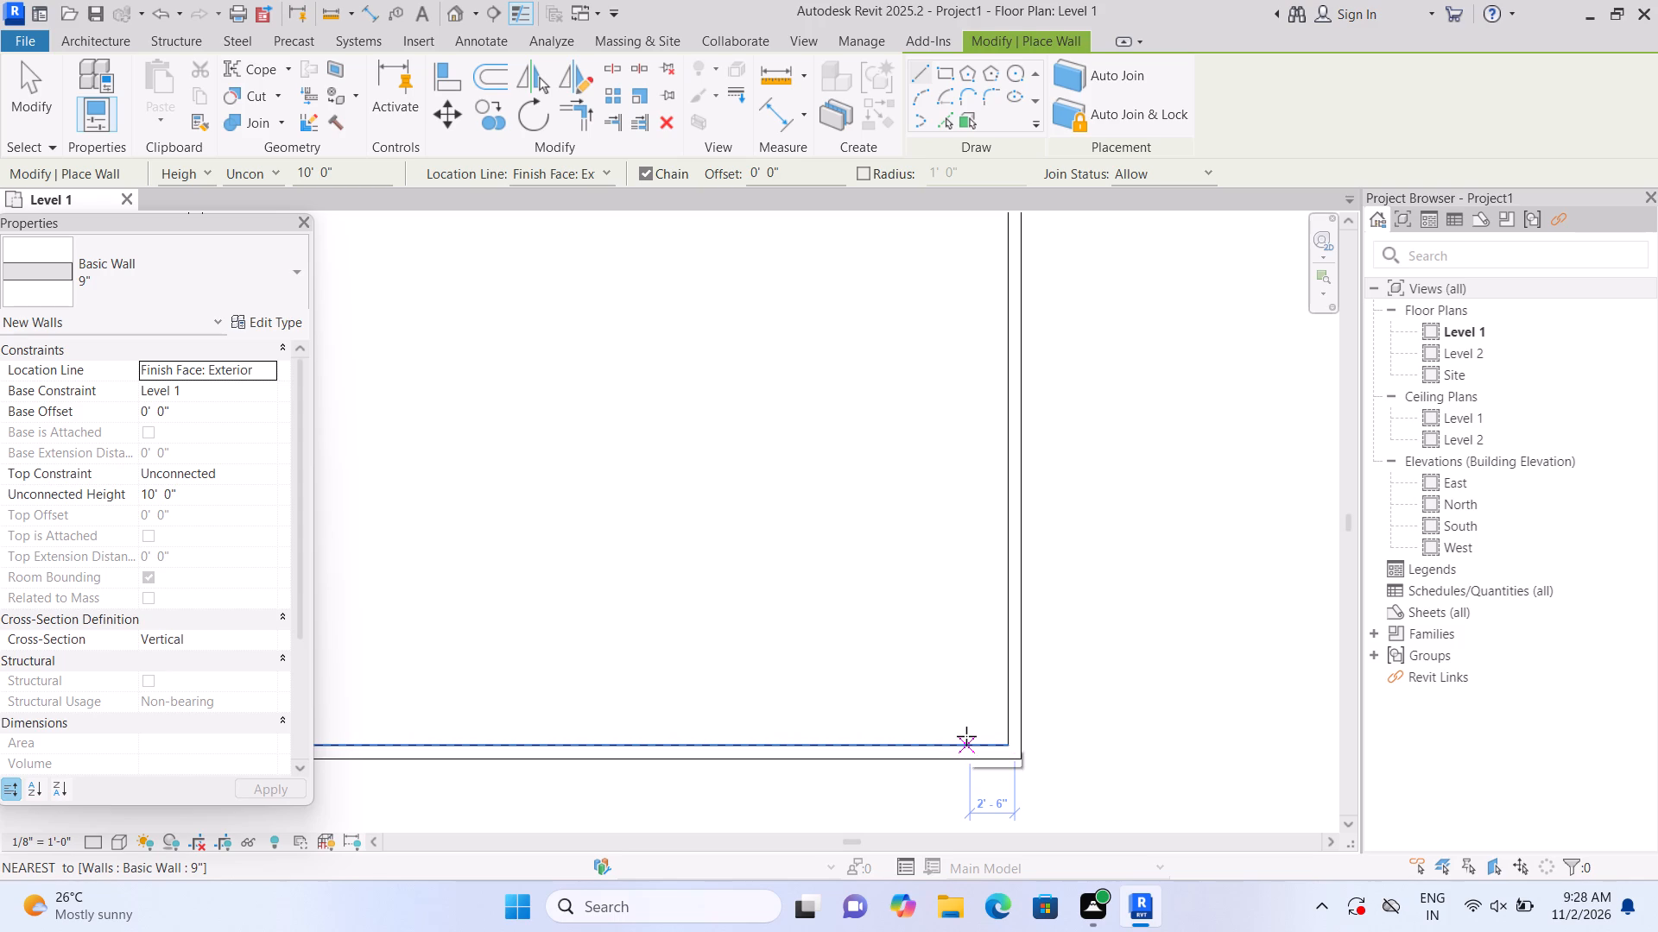
key("1")
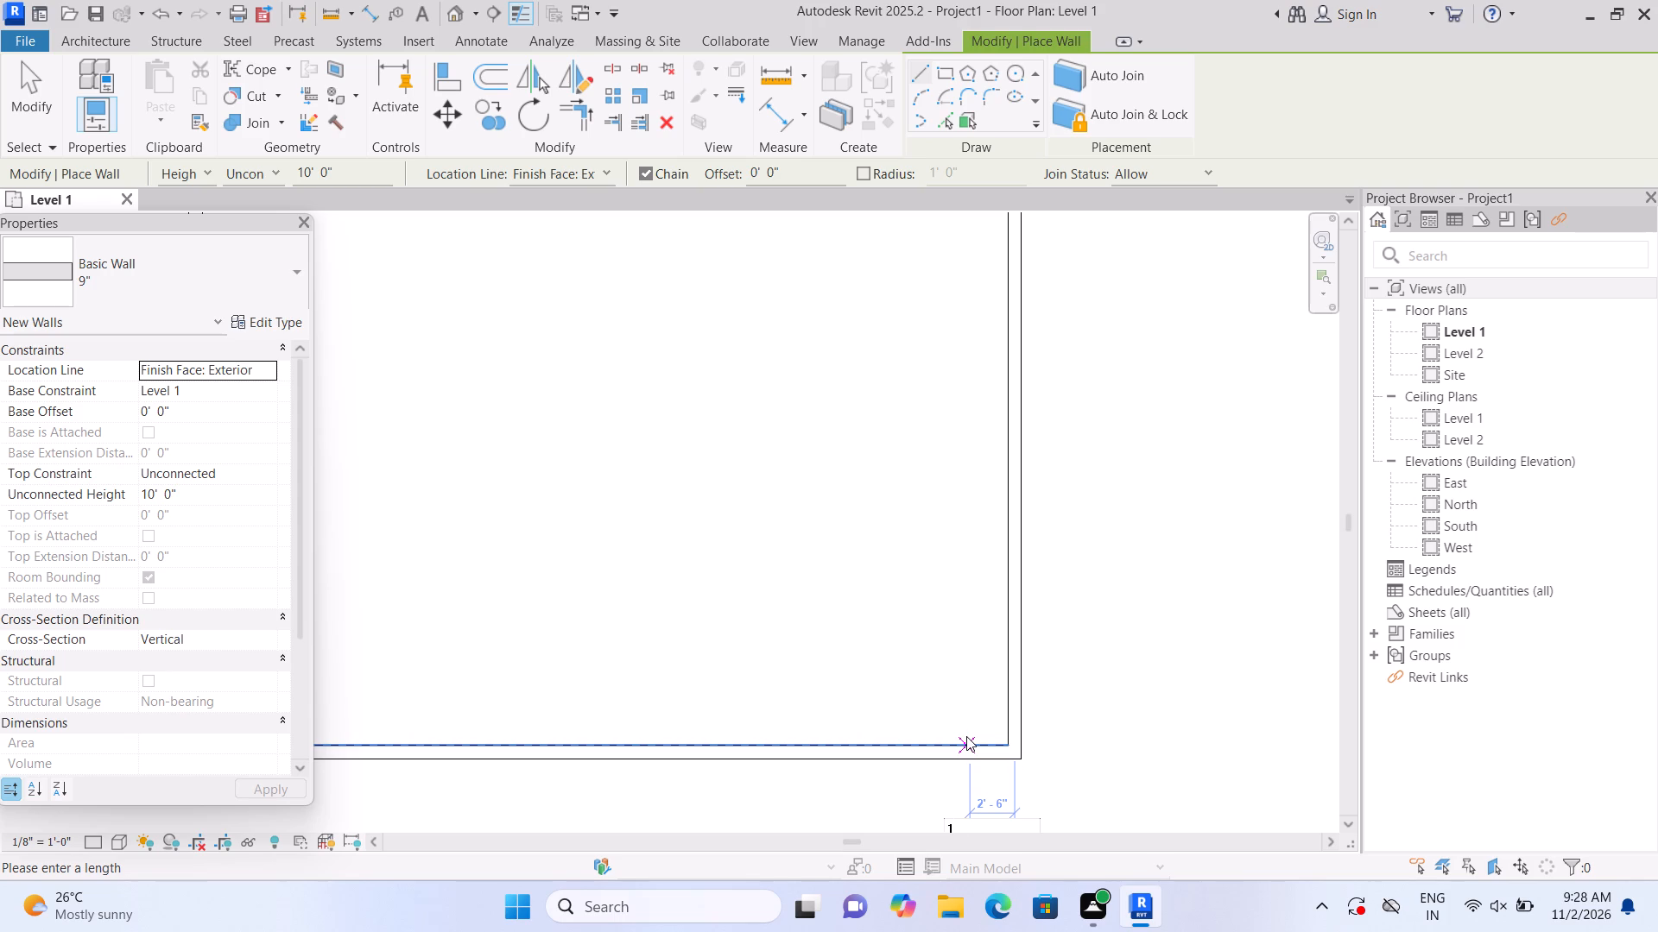
type("5'")
key("Return")
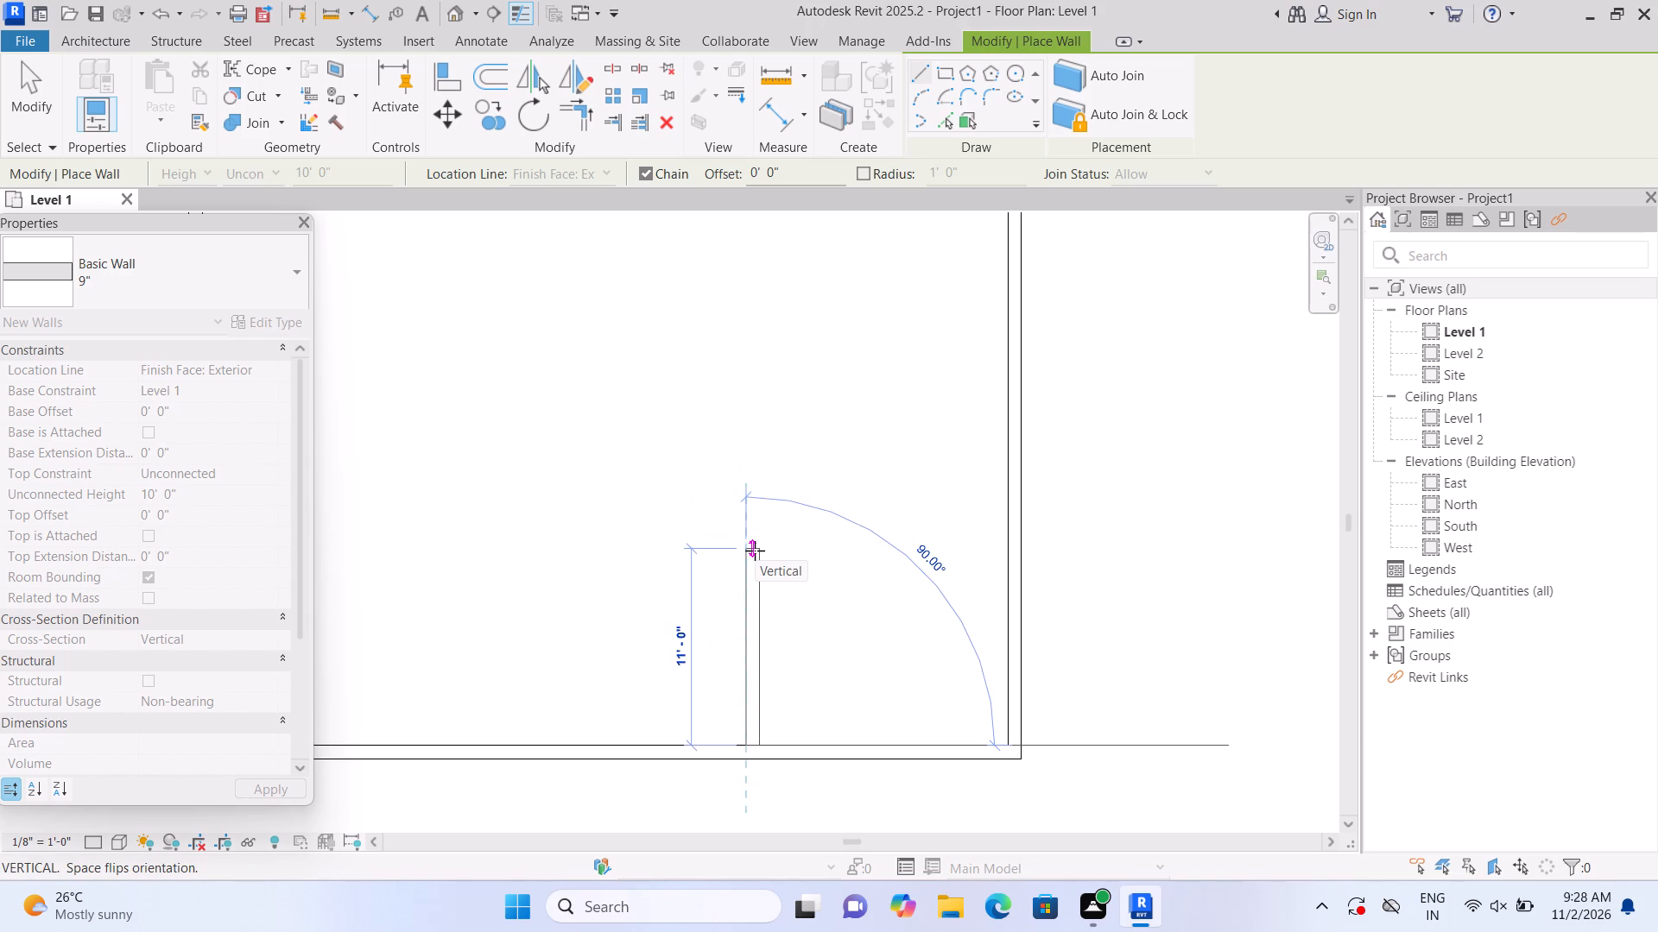
double_click(755, 551)
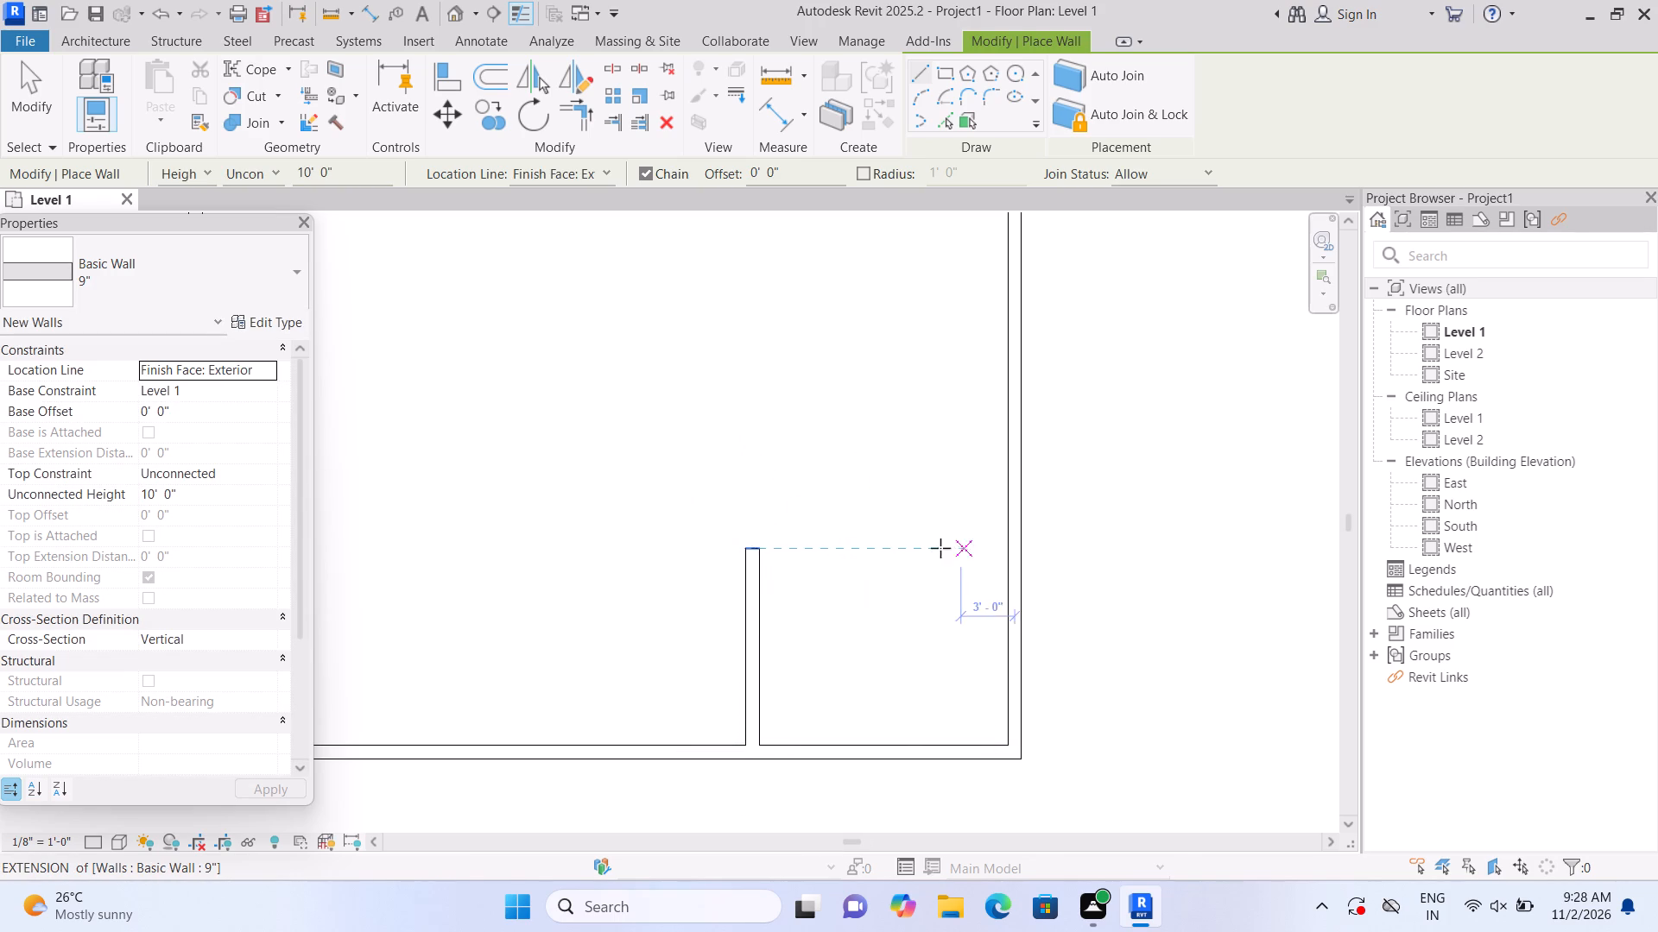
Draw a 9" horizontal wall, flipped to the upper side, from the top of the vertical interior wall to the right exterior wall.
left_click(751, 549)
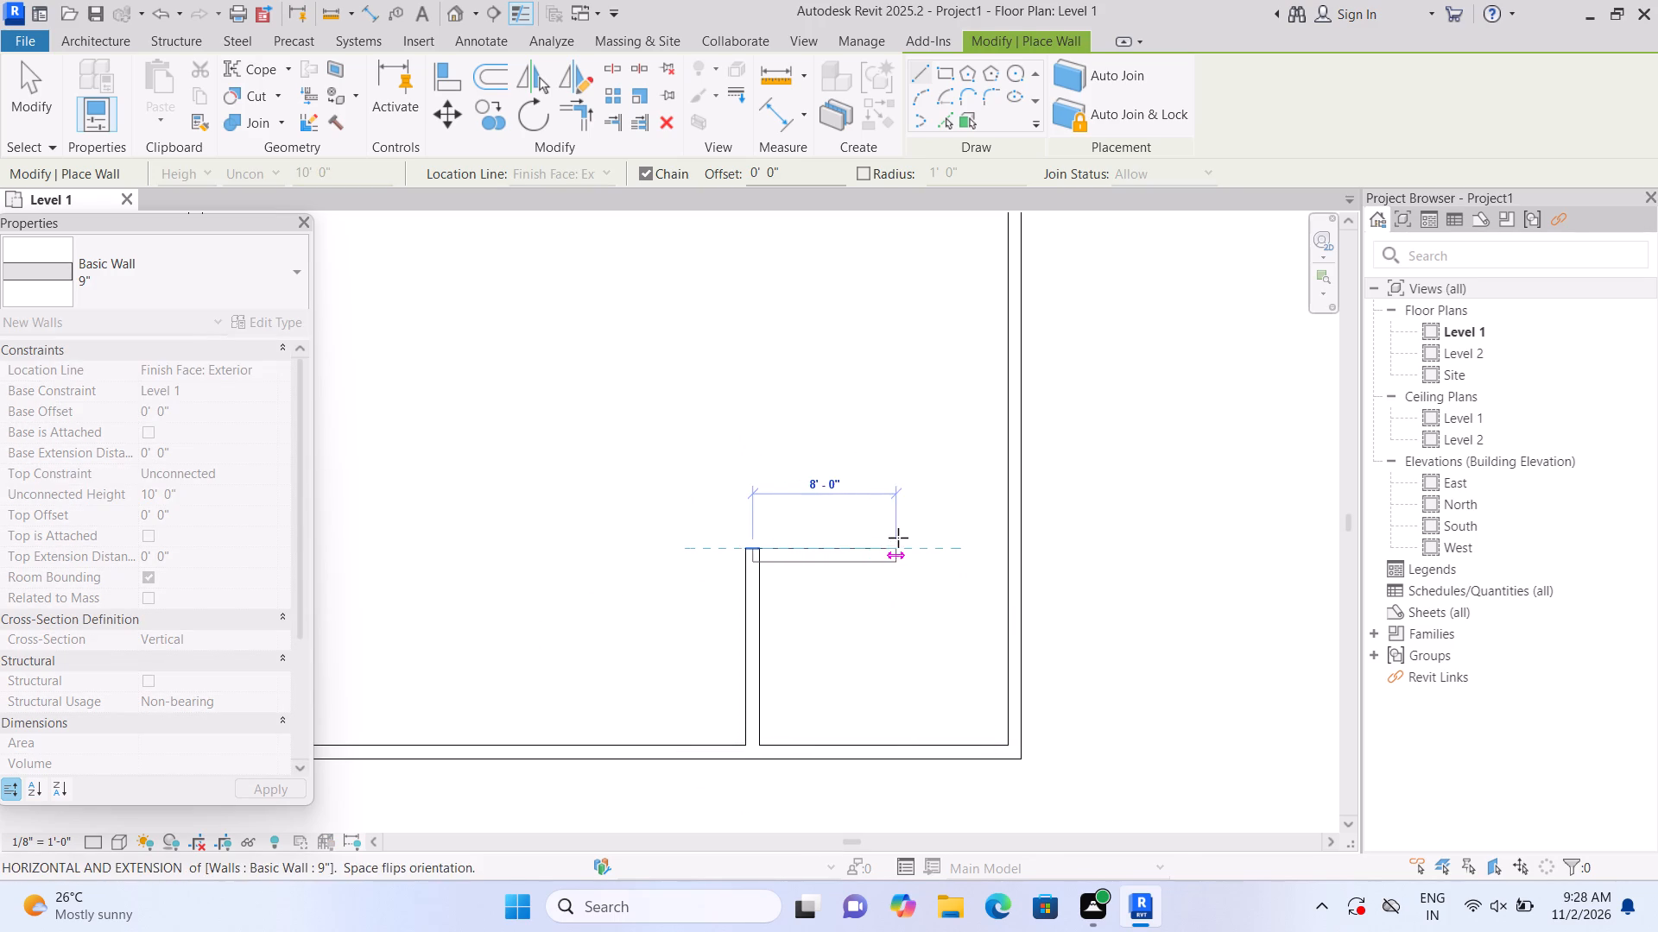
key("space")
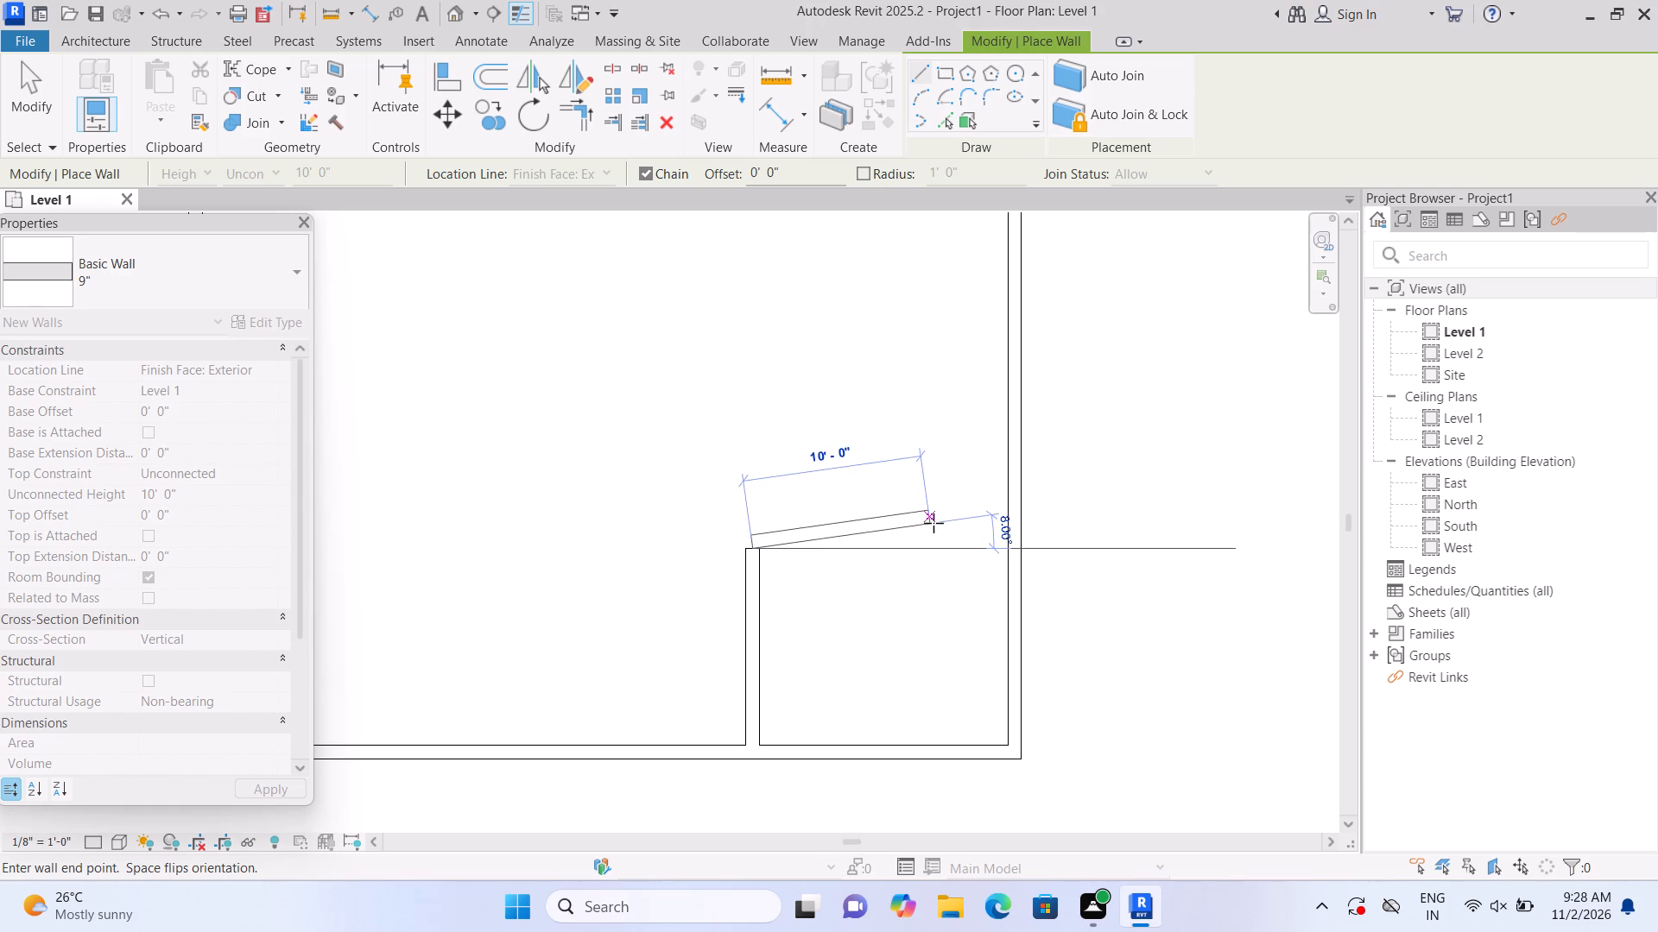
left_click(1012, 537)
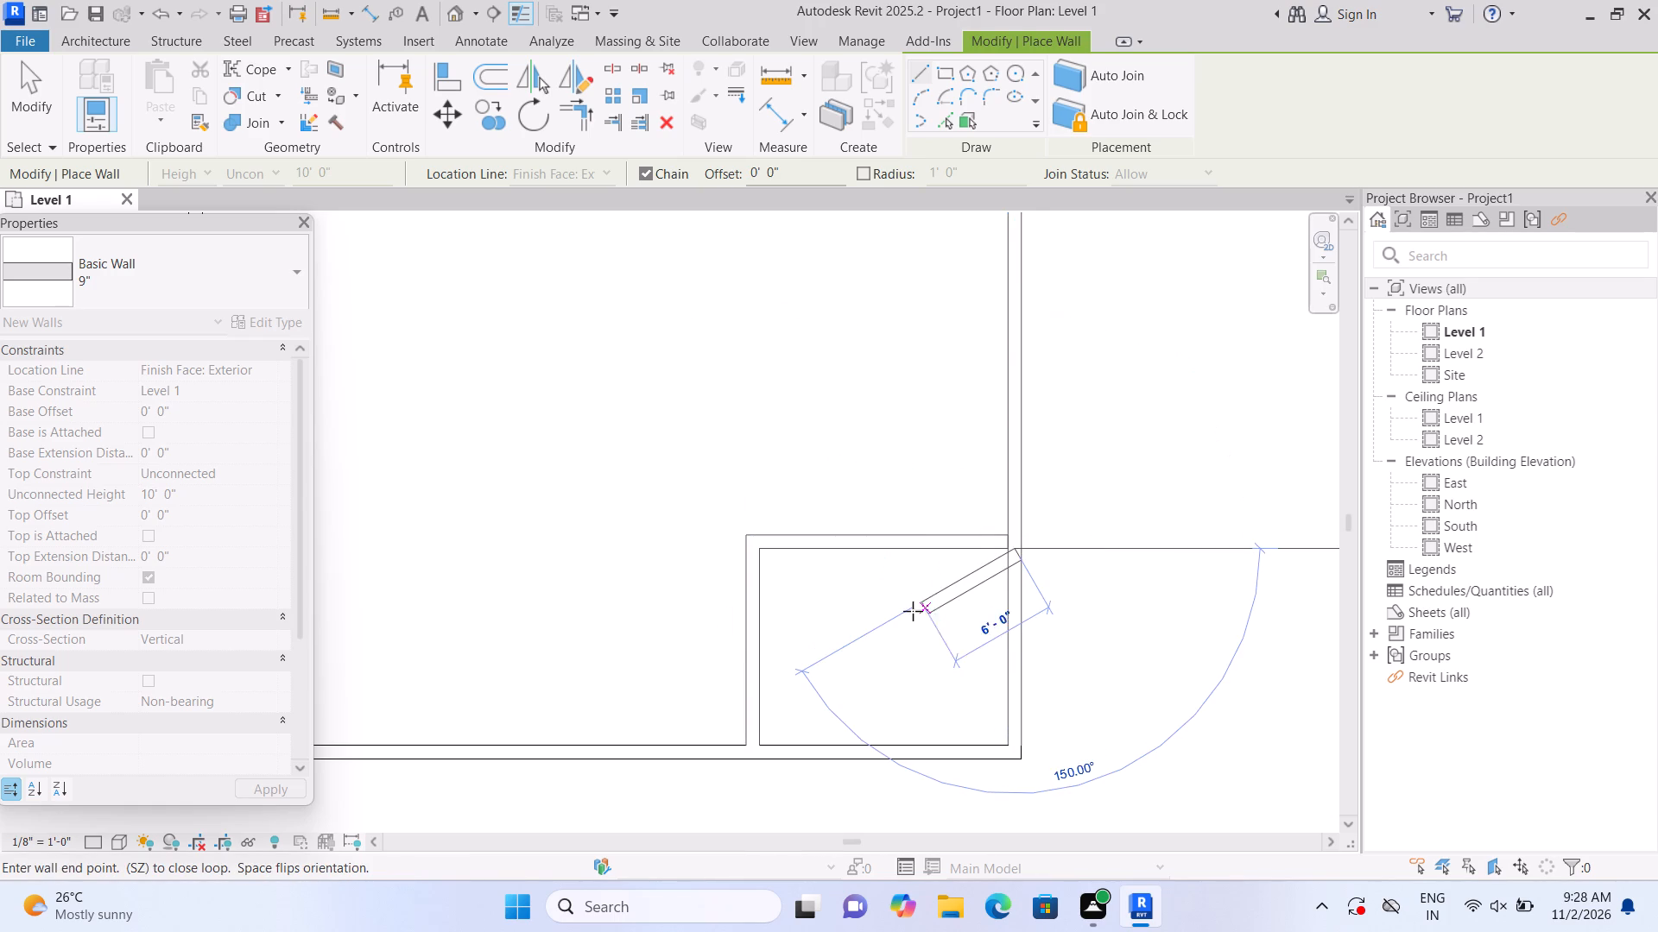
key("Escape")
Open the default 3D view and set its visual style to Shaded.
scroll(936, 590, "down", 3)
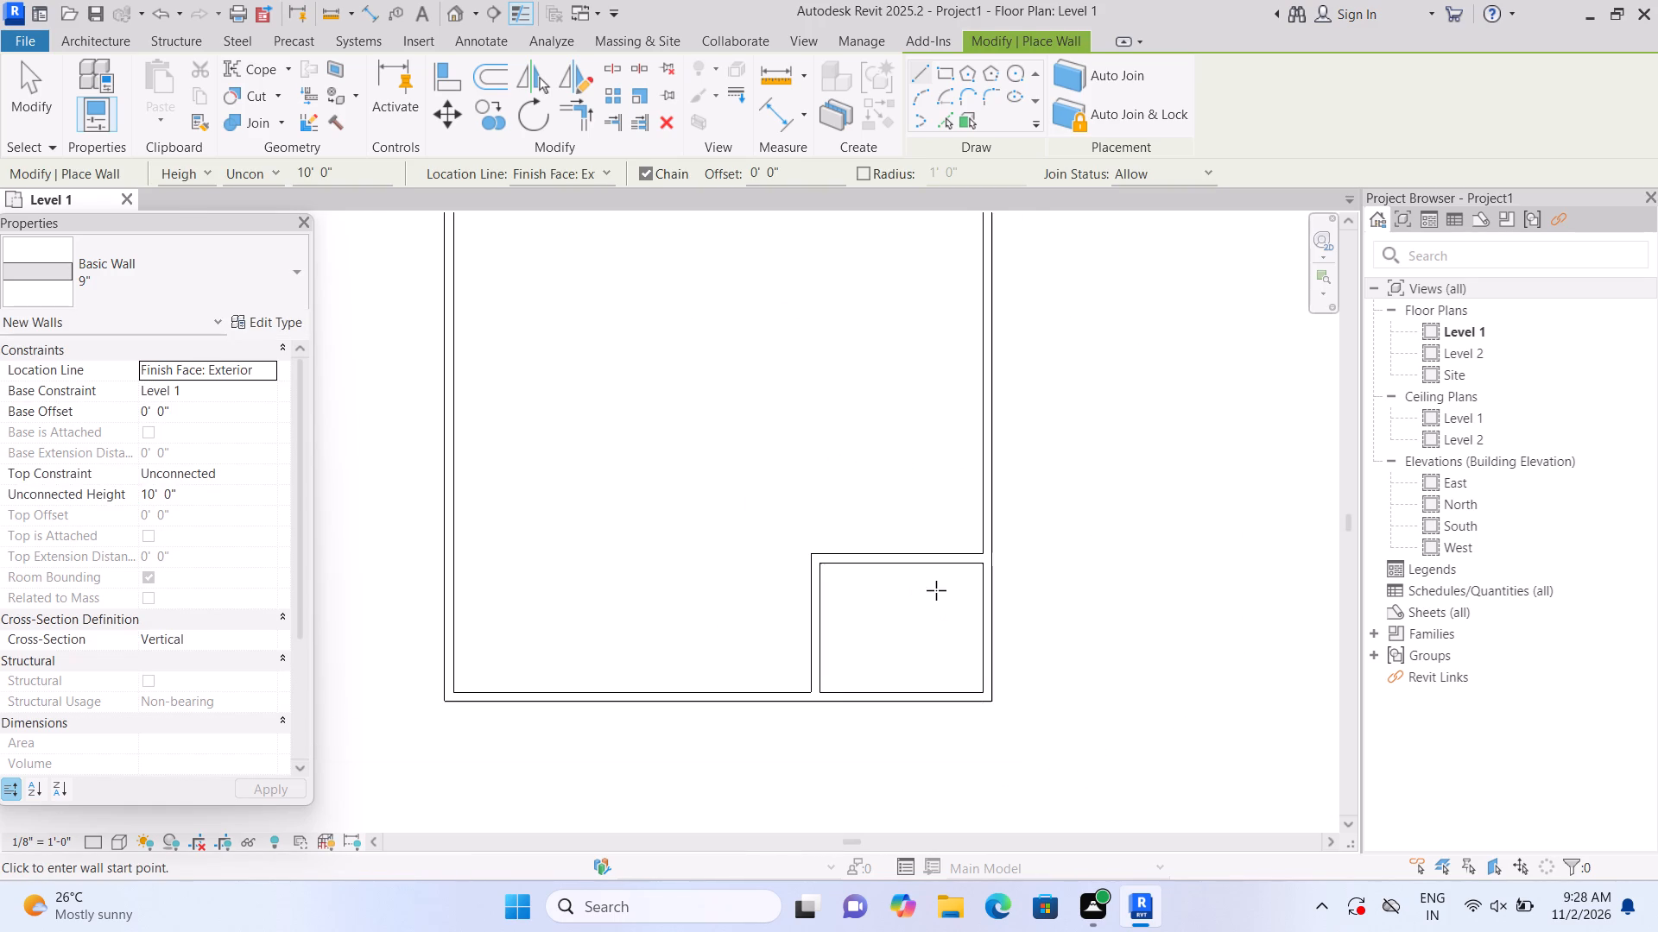
scroll(937, 587, "down", 2)
middle_click_drag(697, 534, 705, 570)
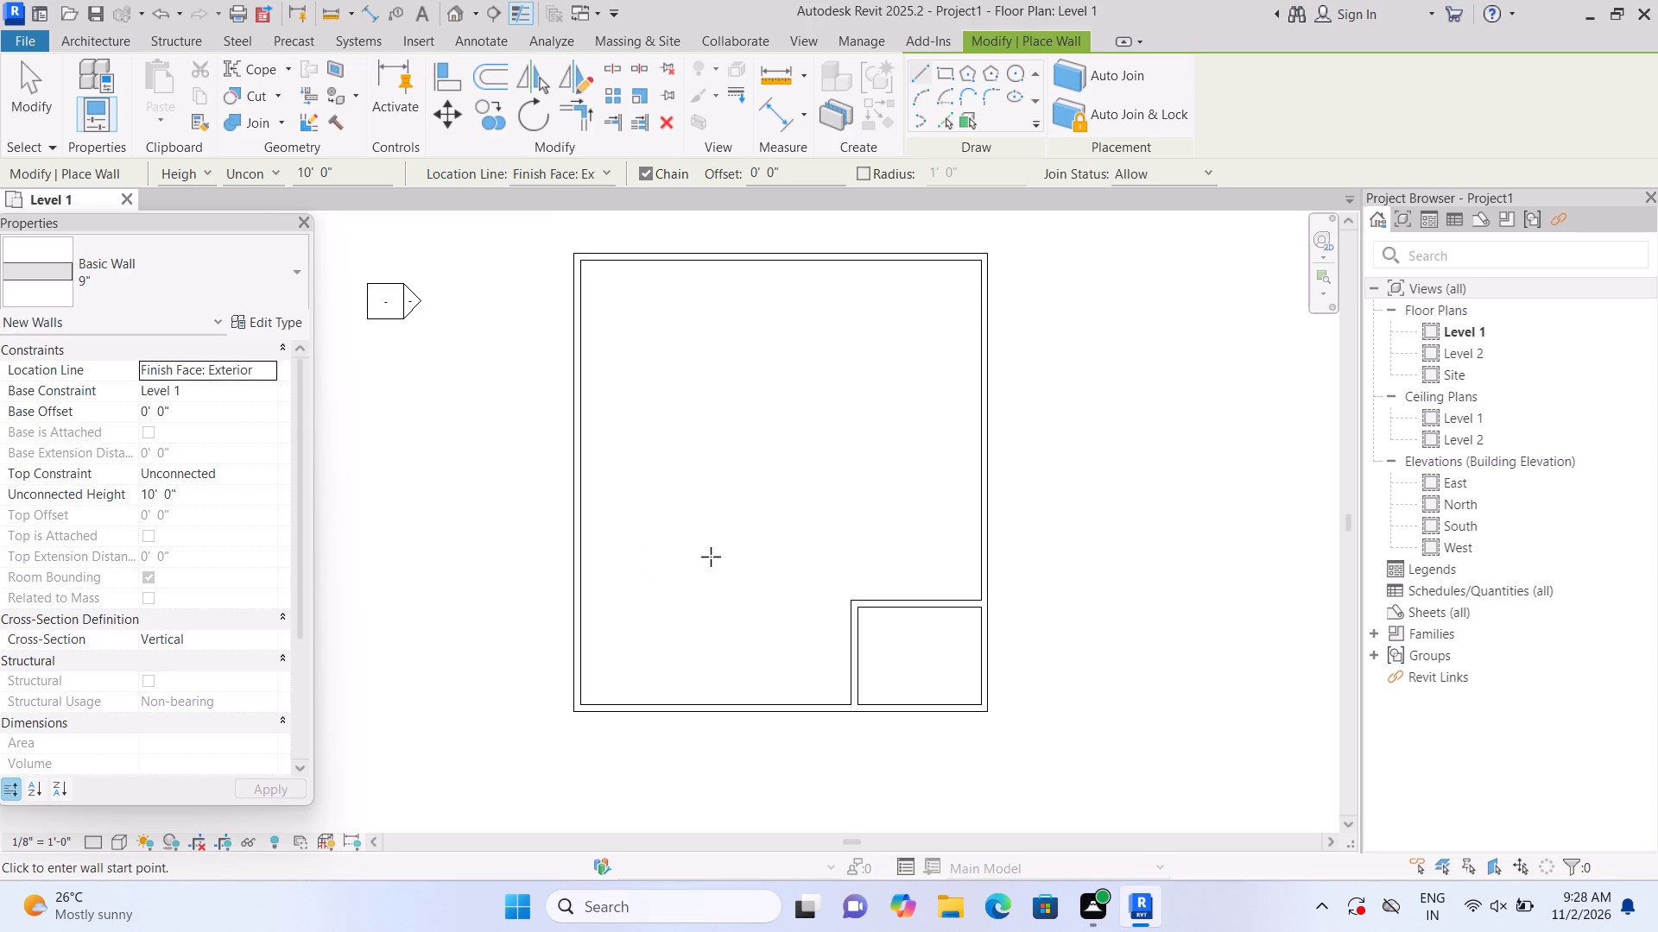
left_click(459, 14)
scroll(372, 567, "up", 6)
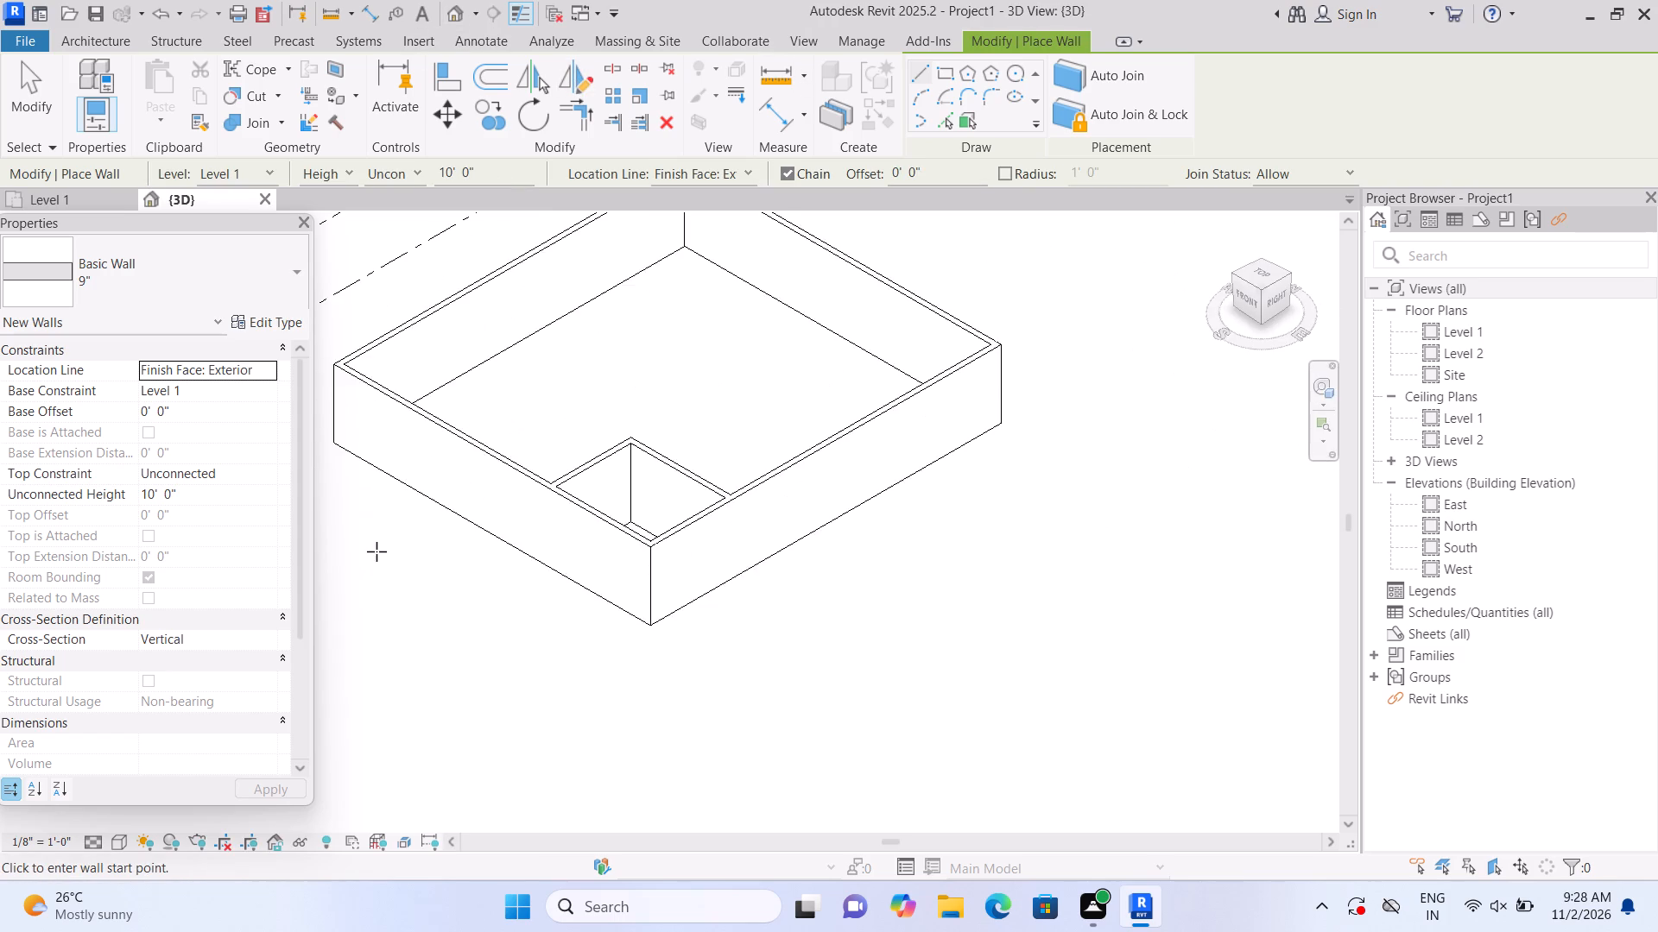
scroll(389, 564, "down", 2)
middle_click_drag(404, 598, 474, 647)
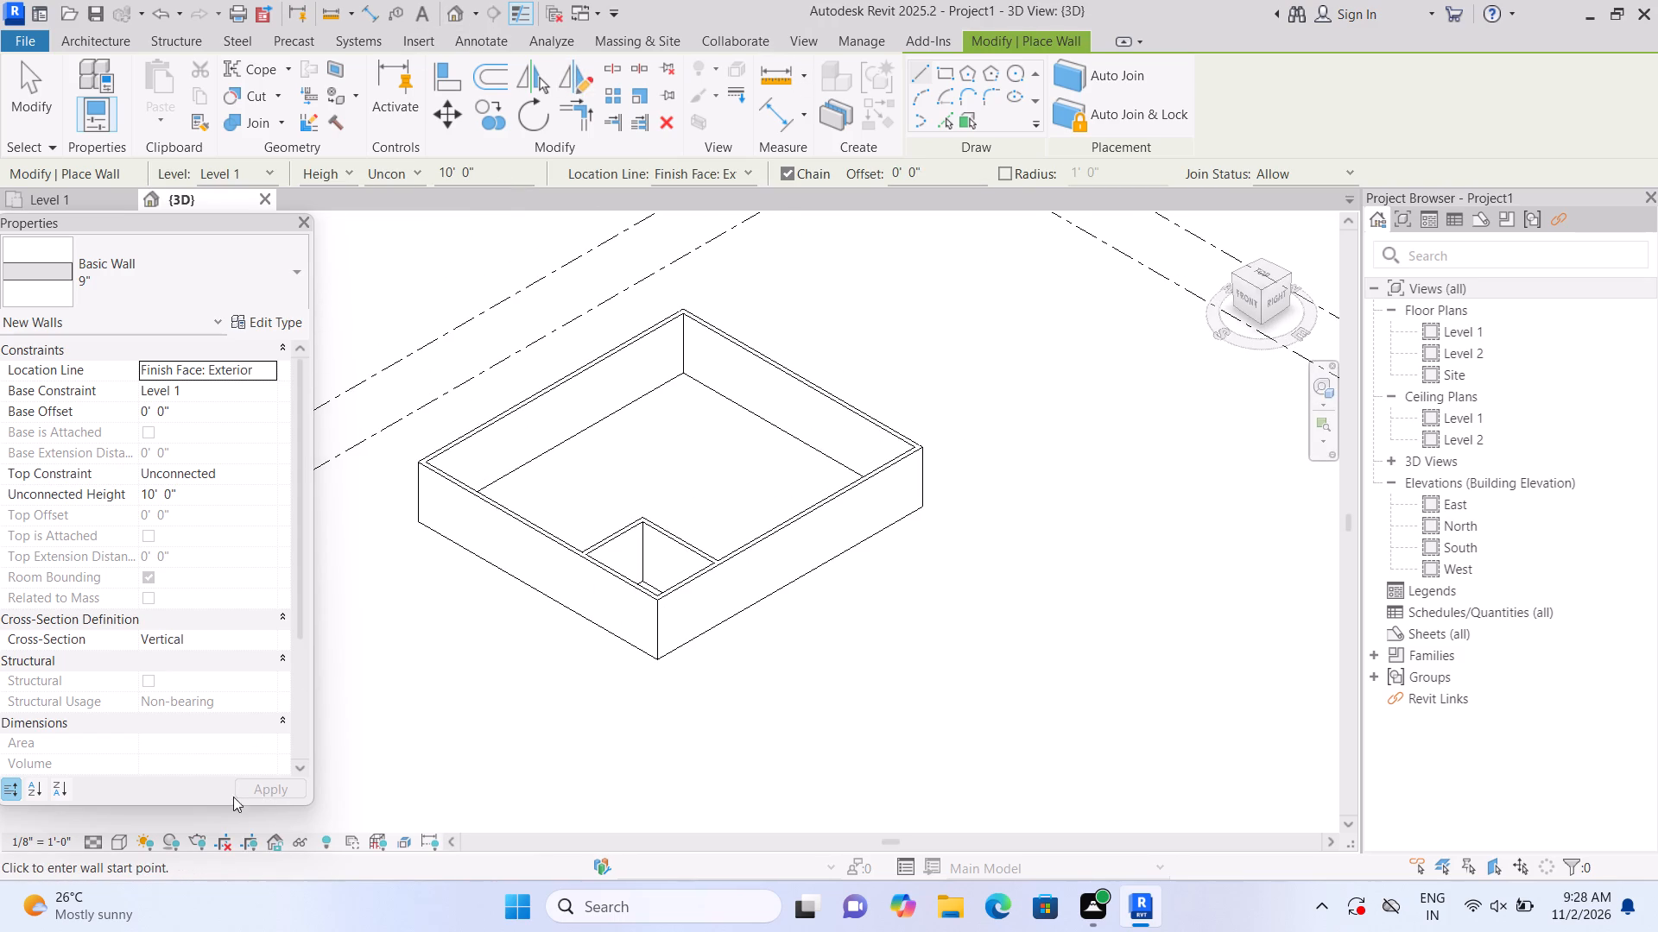
left_click(124, 846)
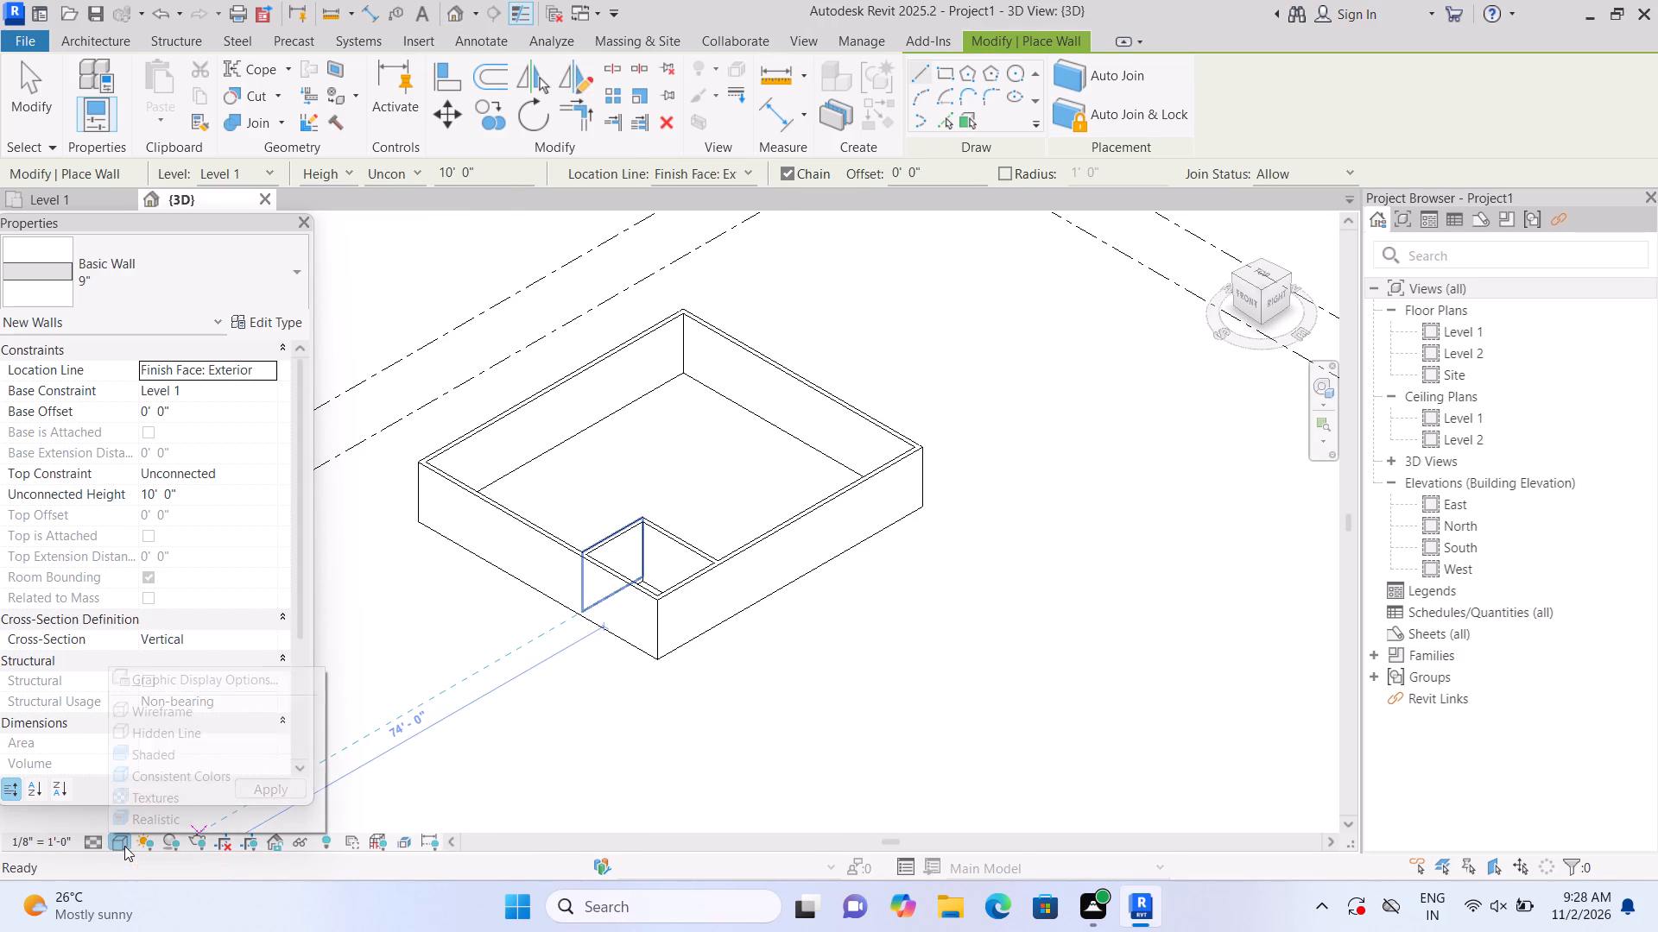
left_click(188, 748)
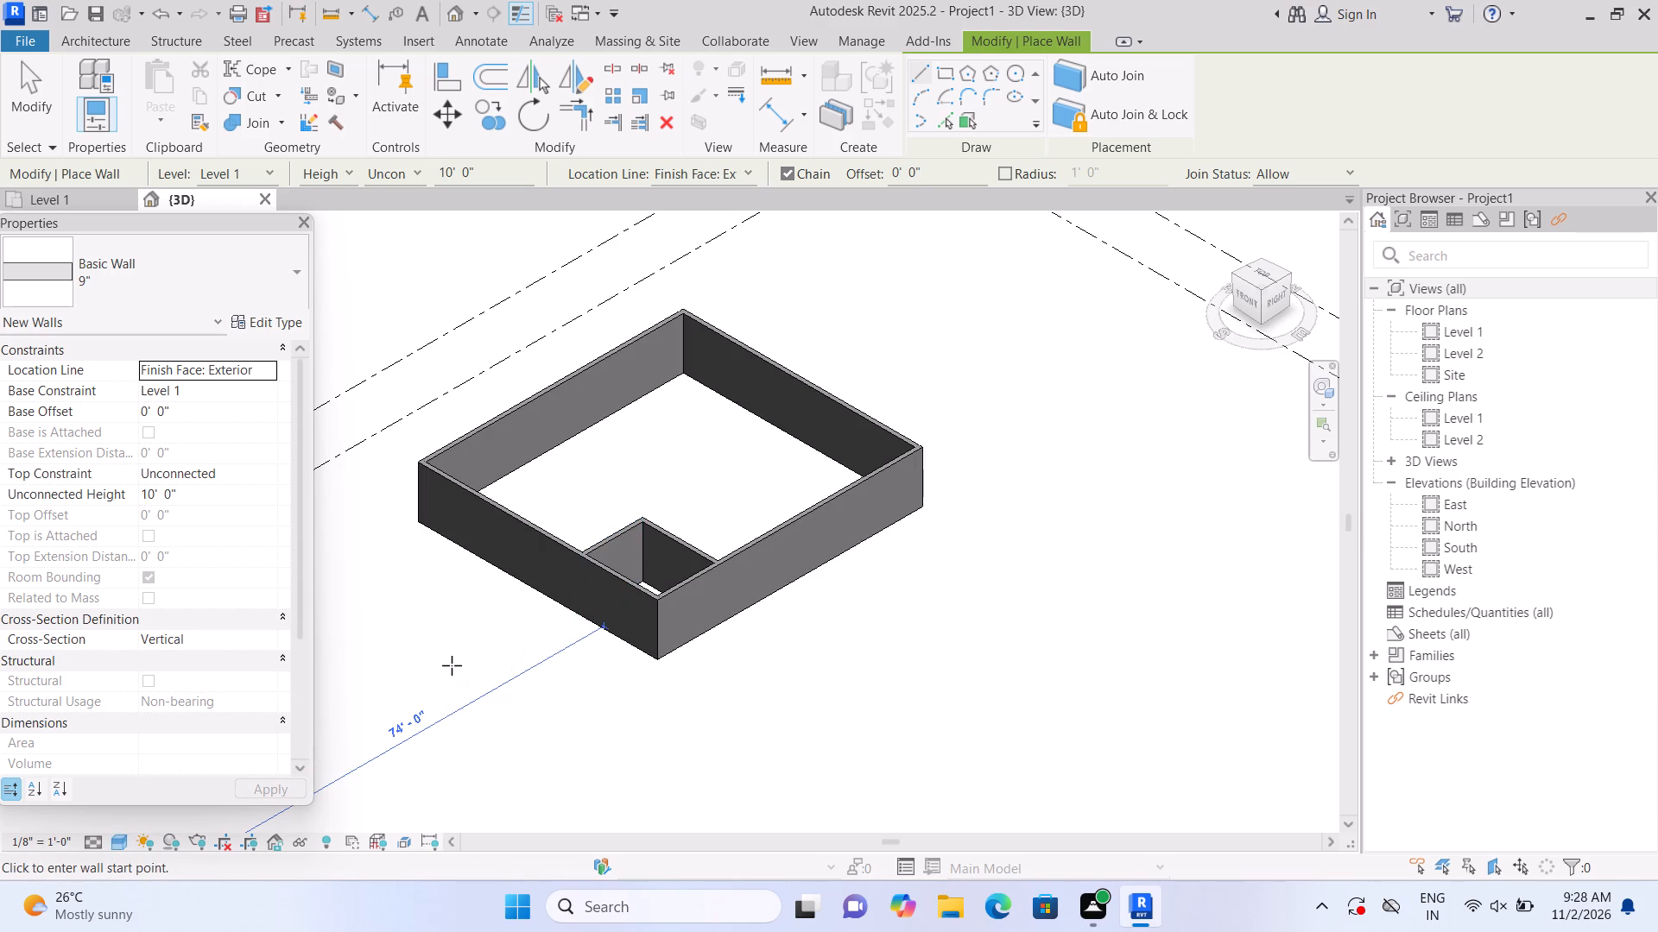
key("Escape")
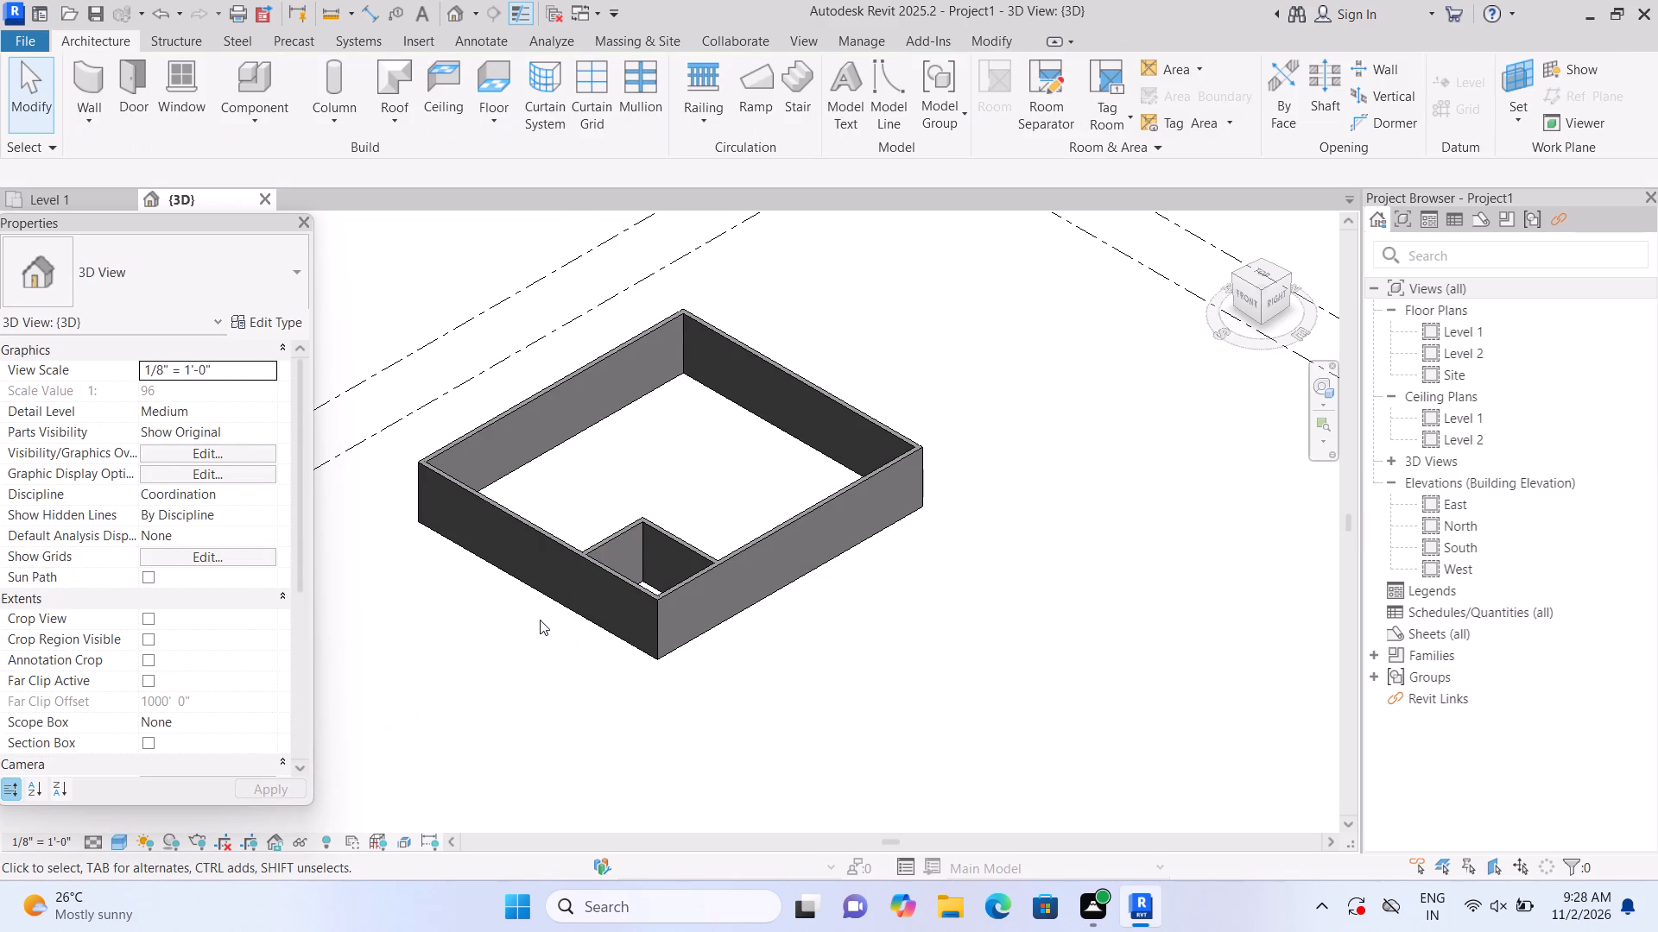
scroll(540, 620, "up", 1)
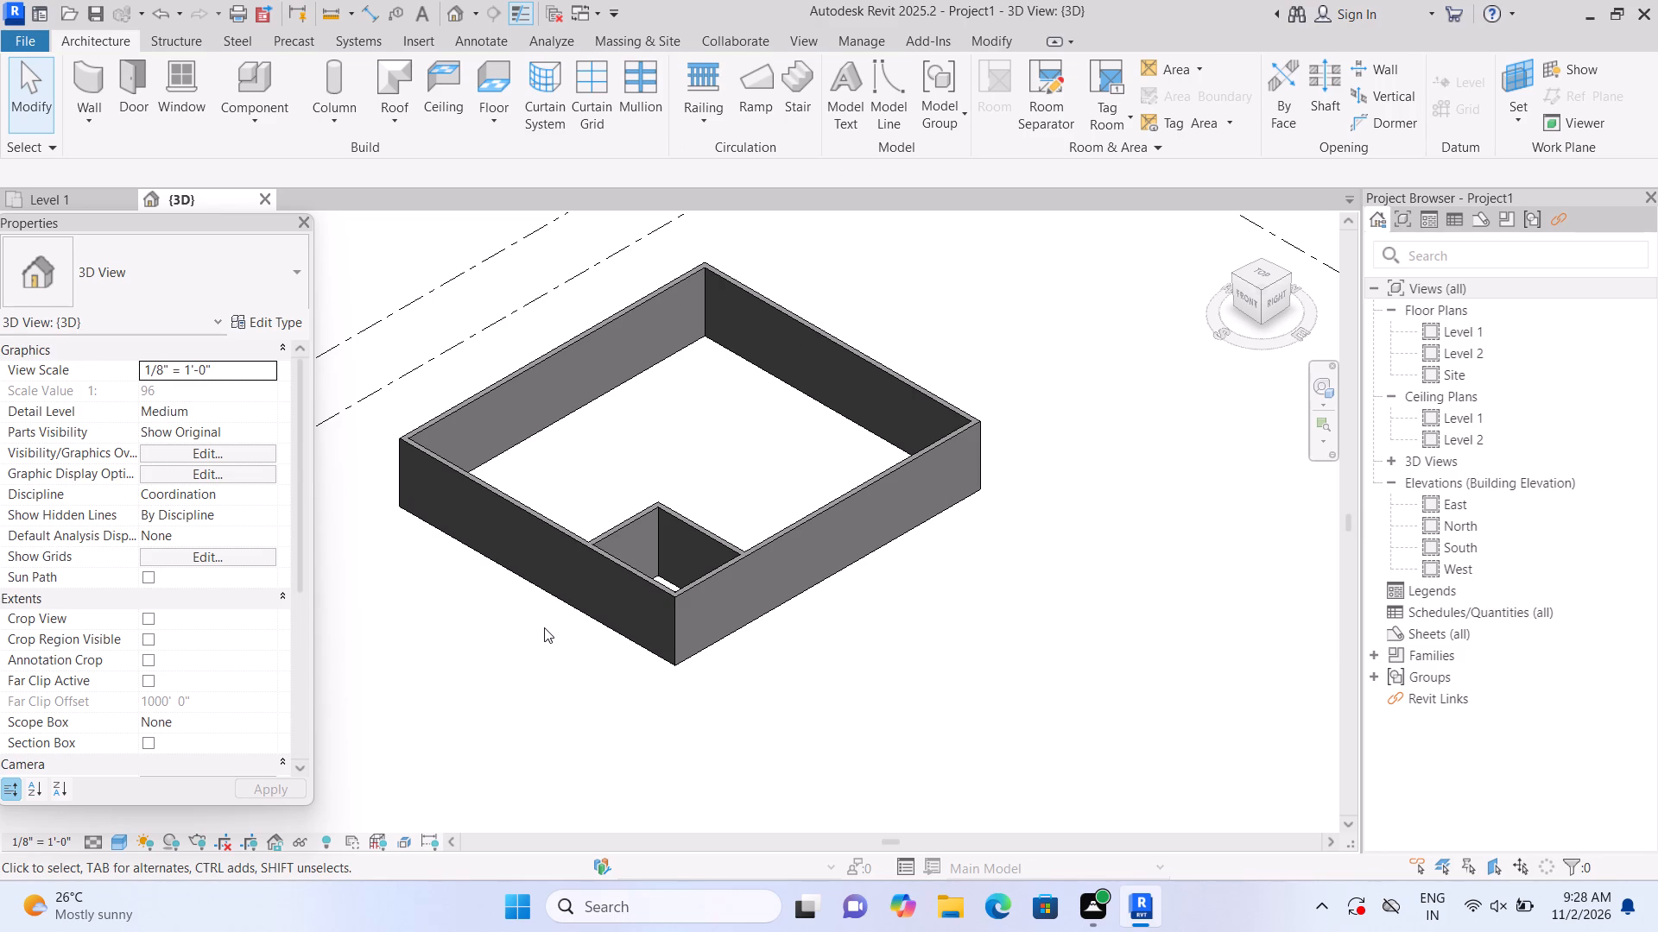
scroll(545, 636, "down", 3)
scroll(549, 645, "up", 2)
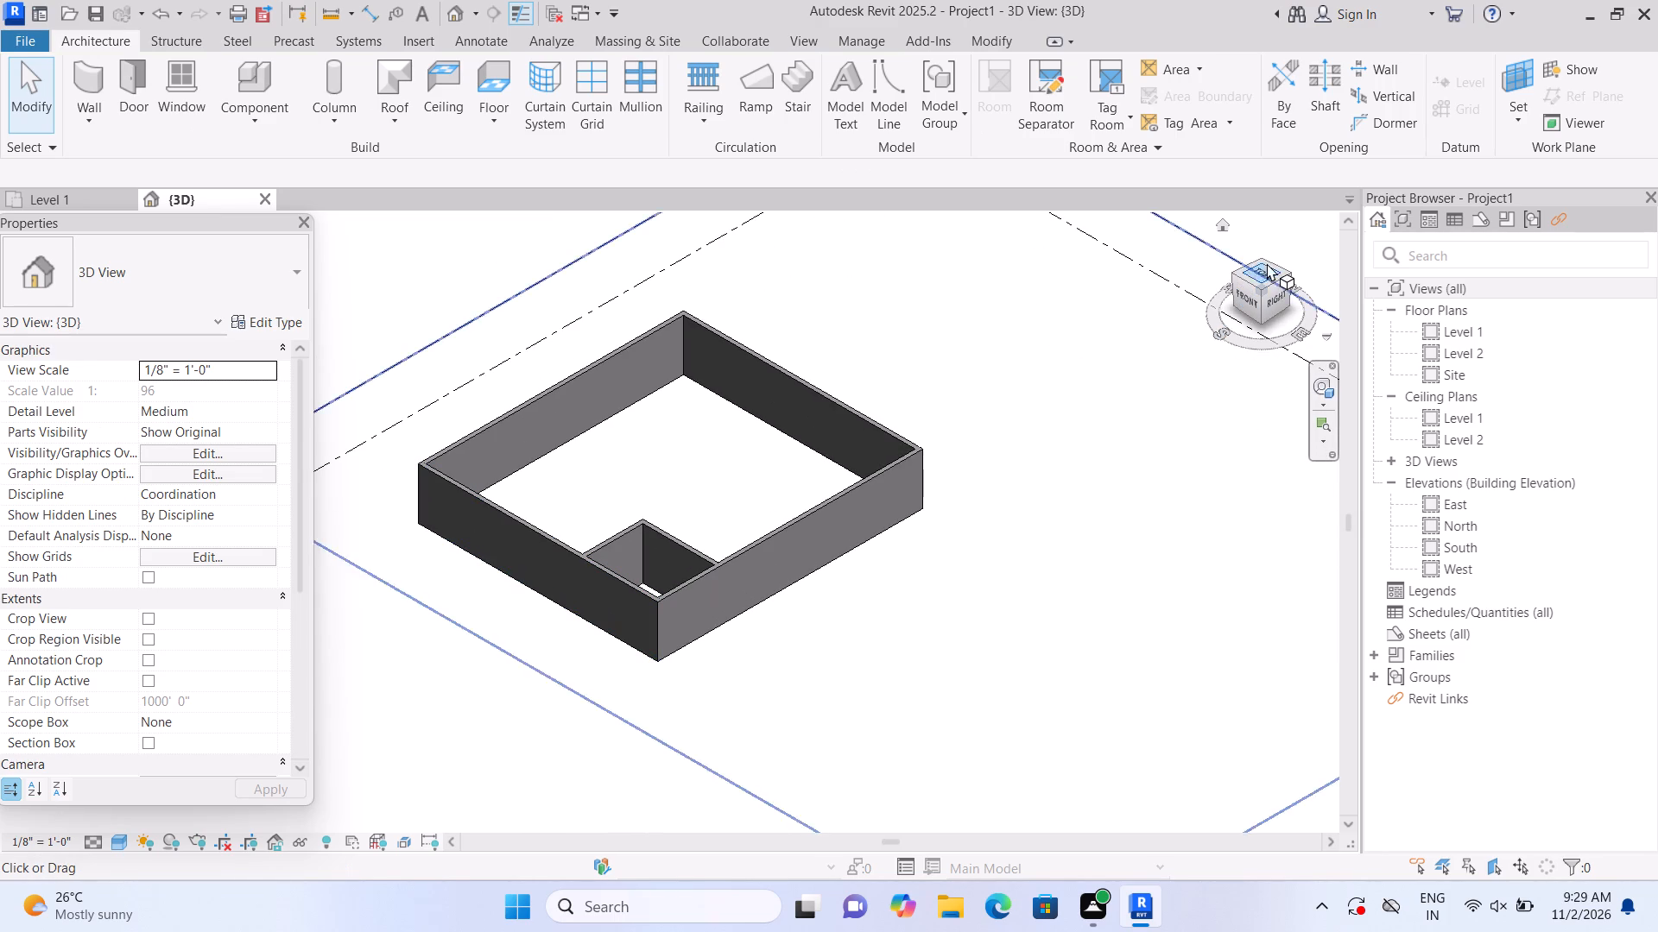
In the Level 1 plan, delete the horizontal and vertical interior walls enclosing the lower-right corner room.
double_click(1430, 330)
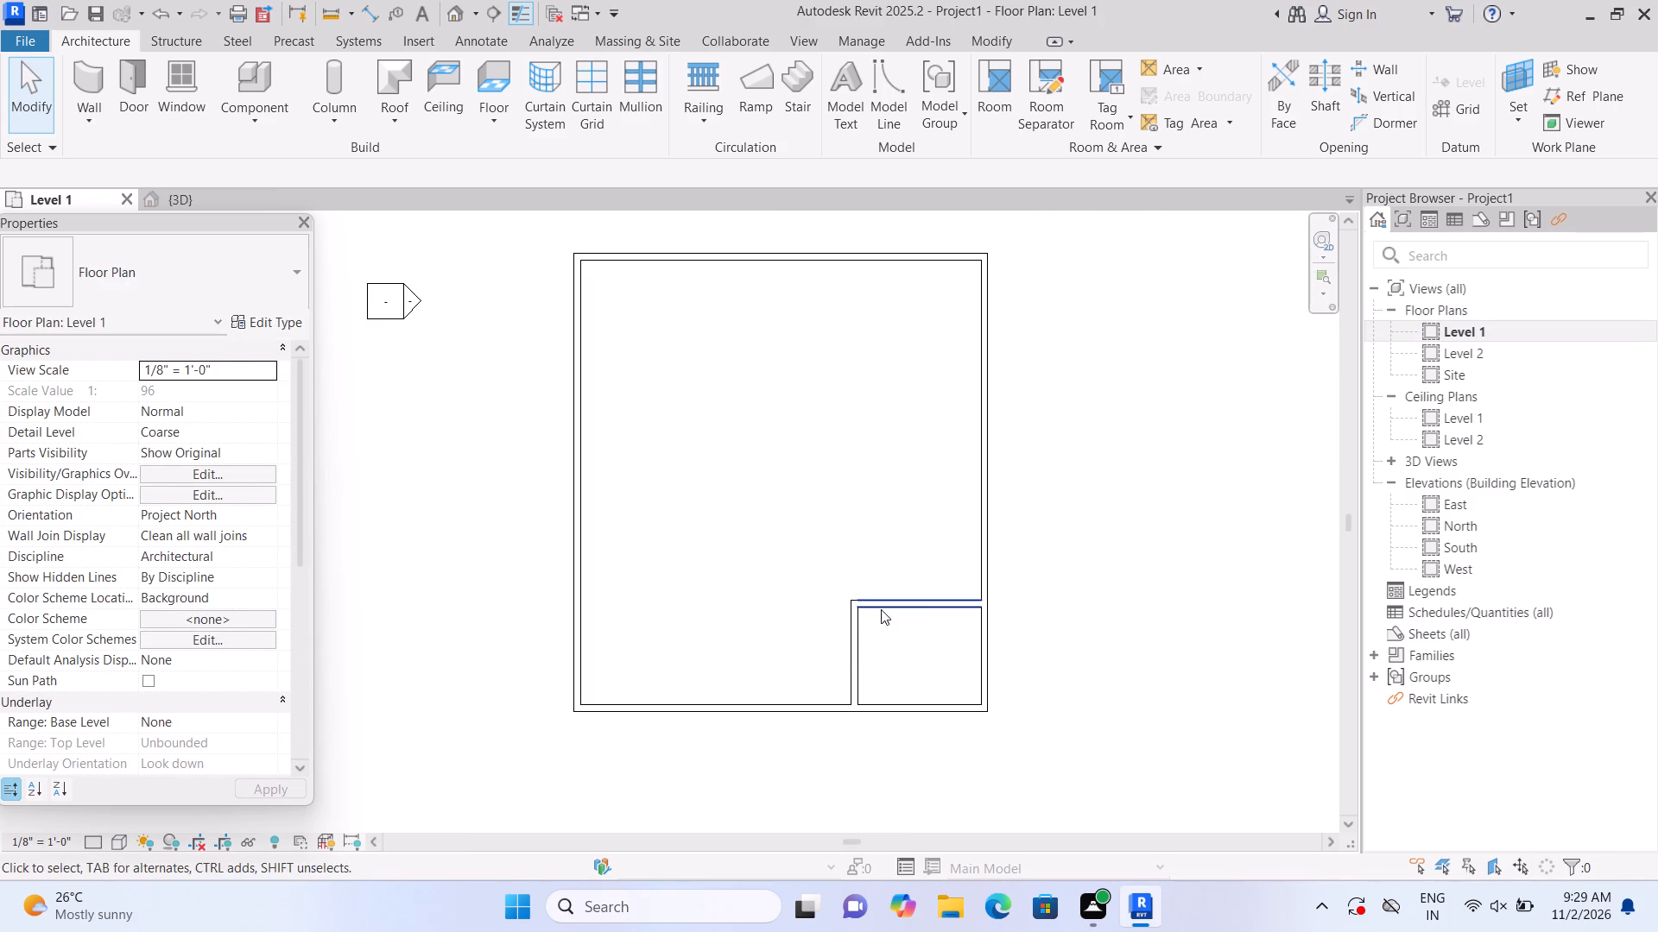
left_click(883, 607)
key("Delete")
left_click(859, 624)
key("Delete")
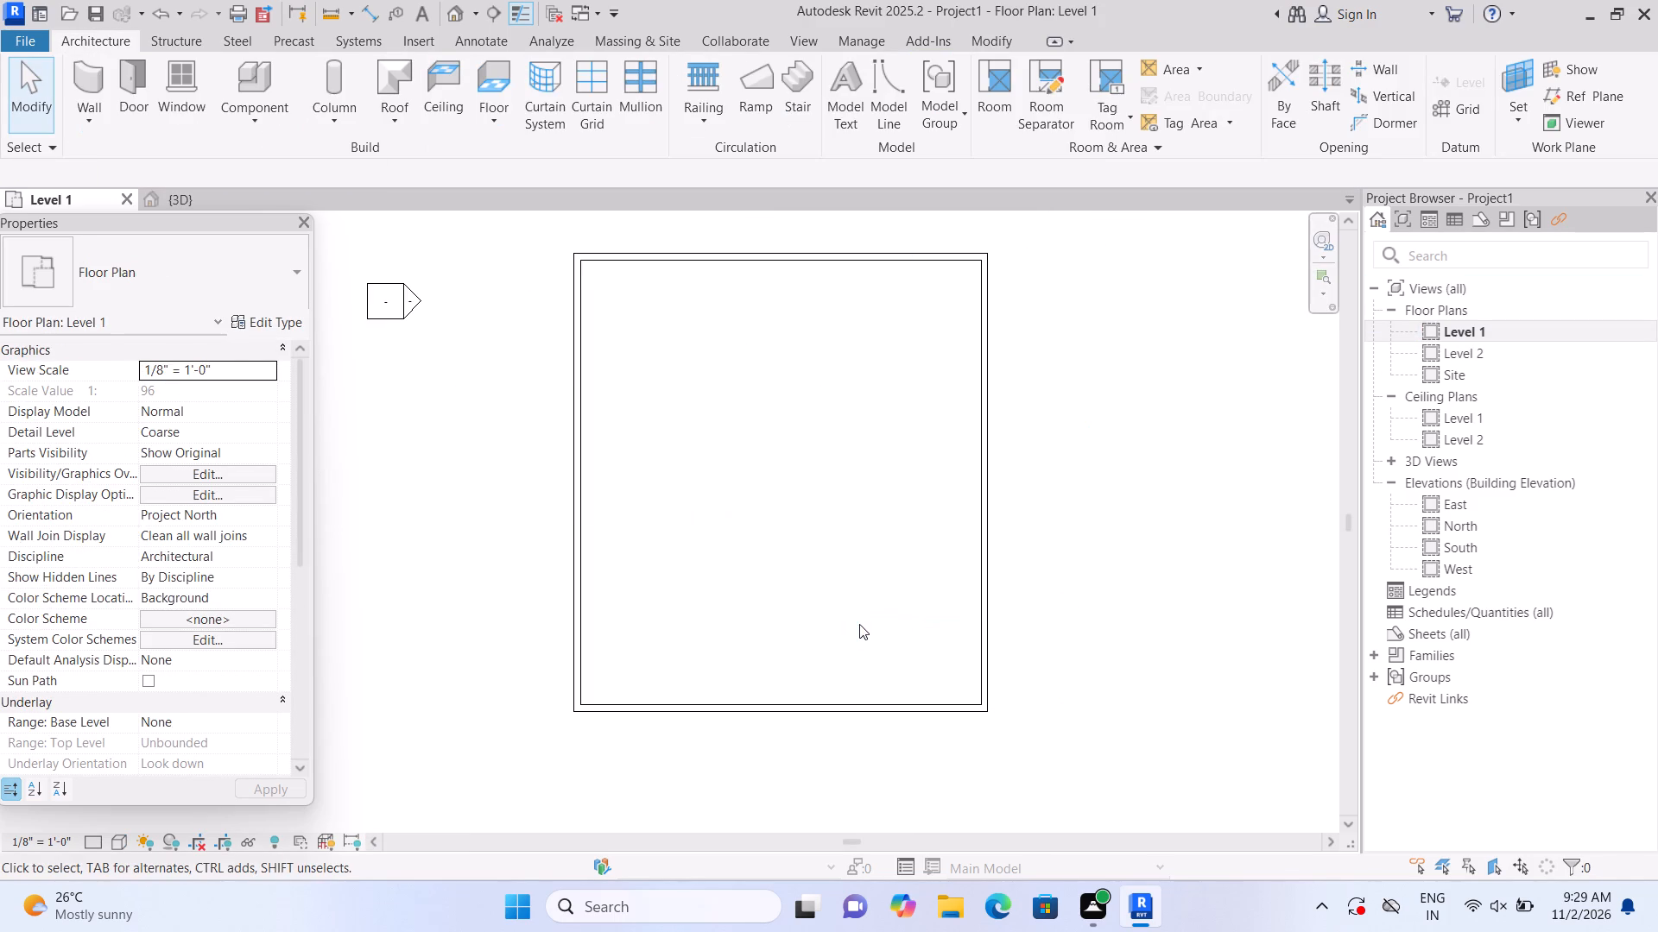
Enclose a larger lower-right room with 9" walls: about 20' up from the bottom wall, 18' from the right corner, then across to the right wall.
left_click(92, 87)
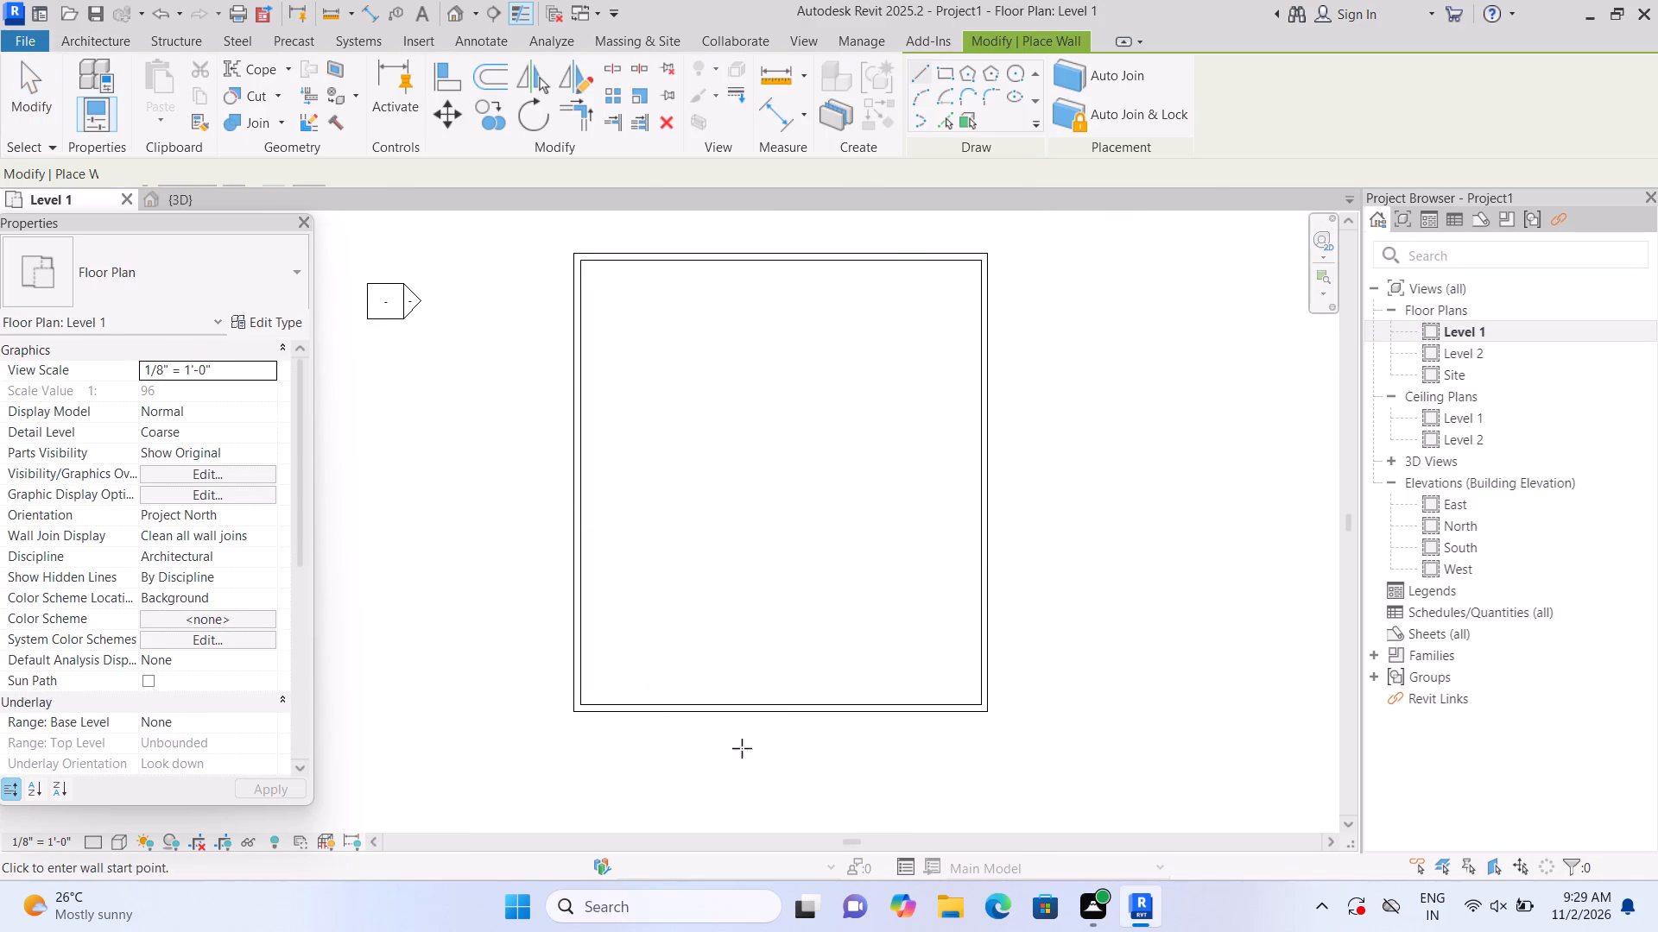
left_click(826, 708)
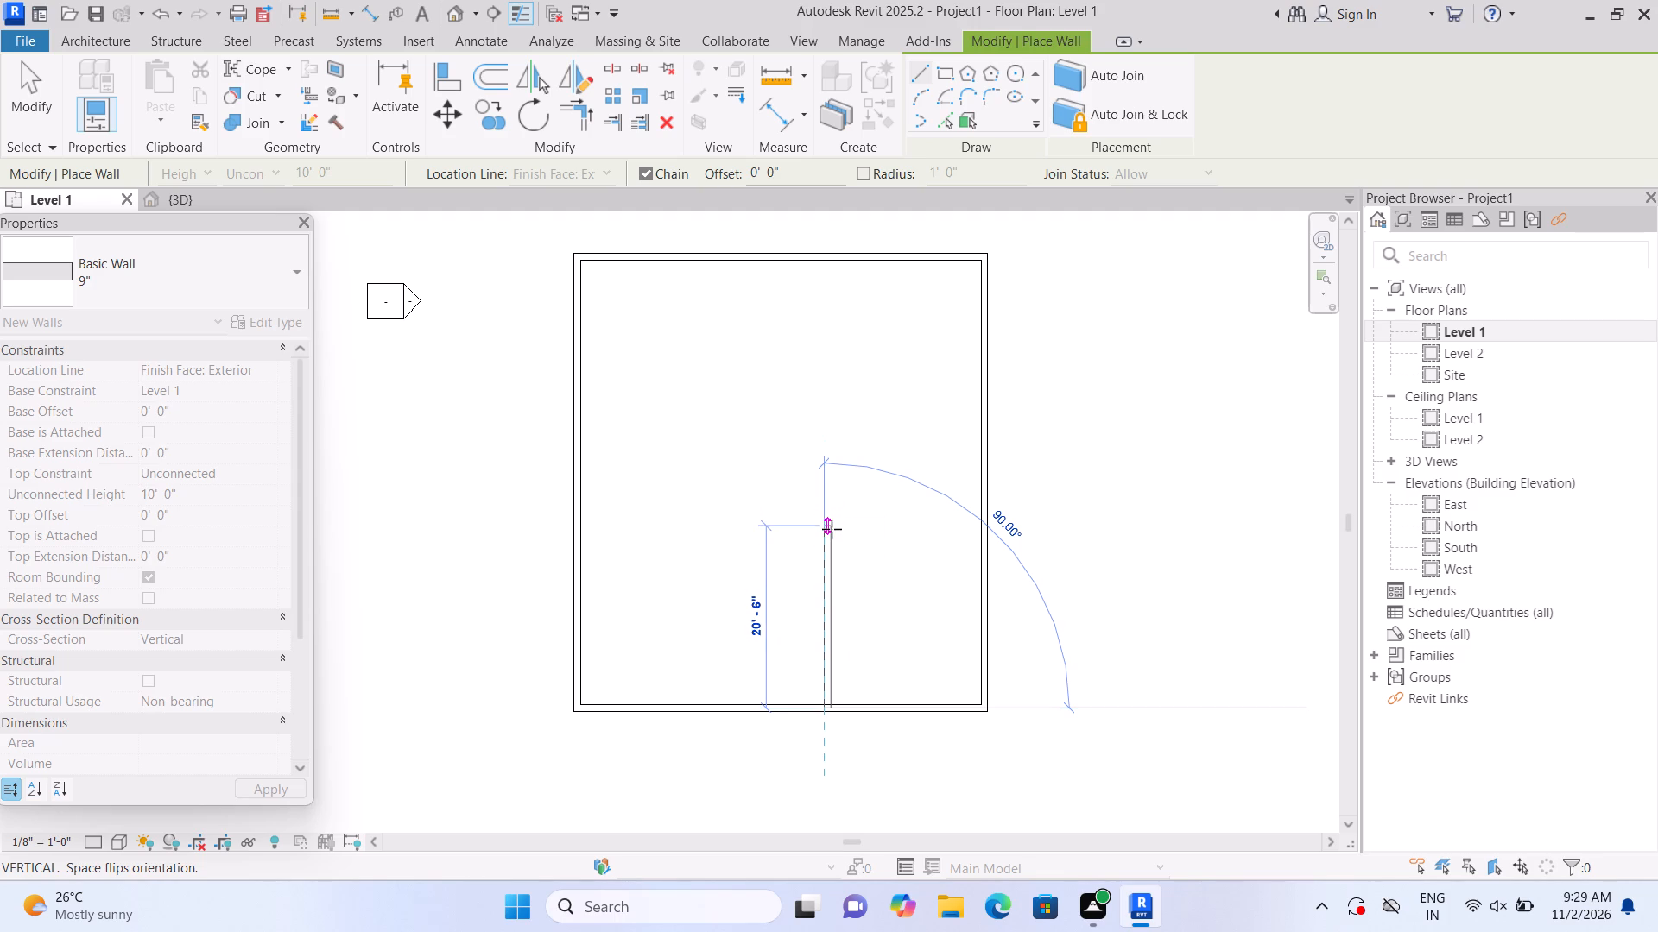
left_click(832, 531)
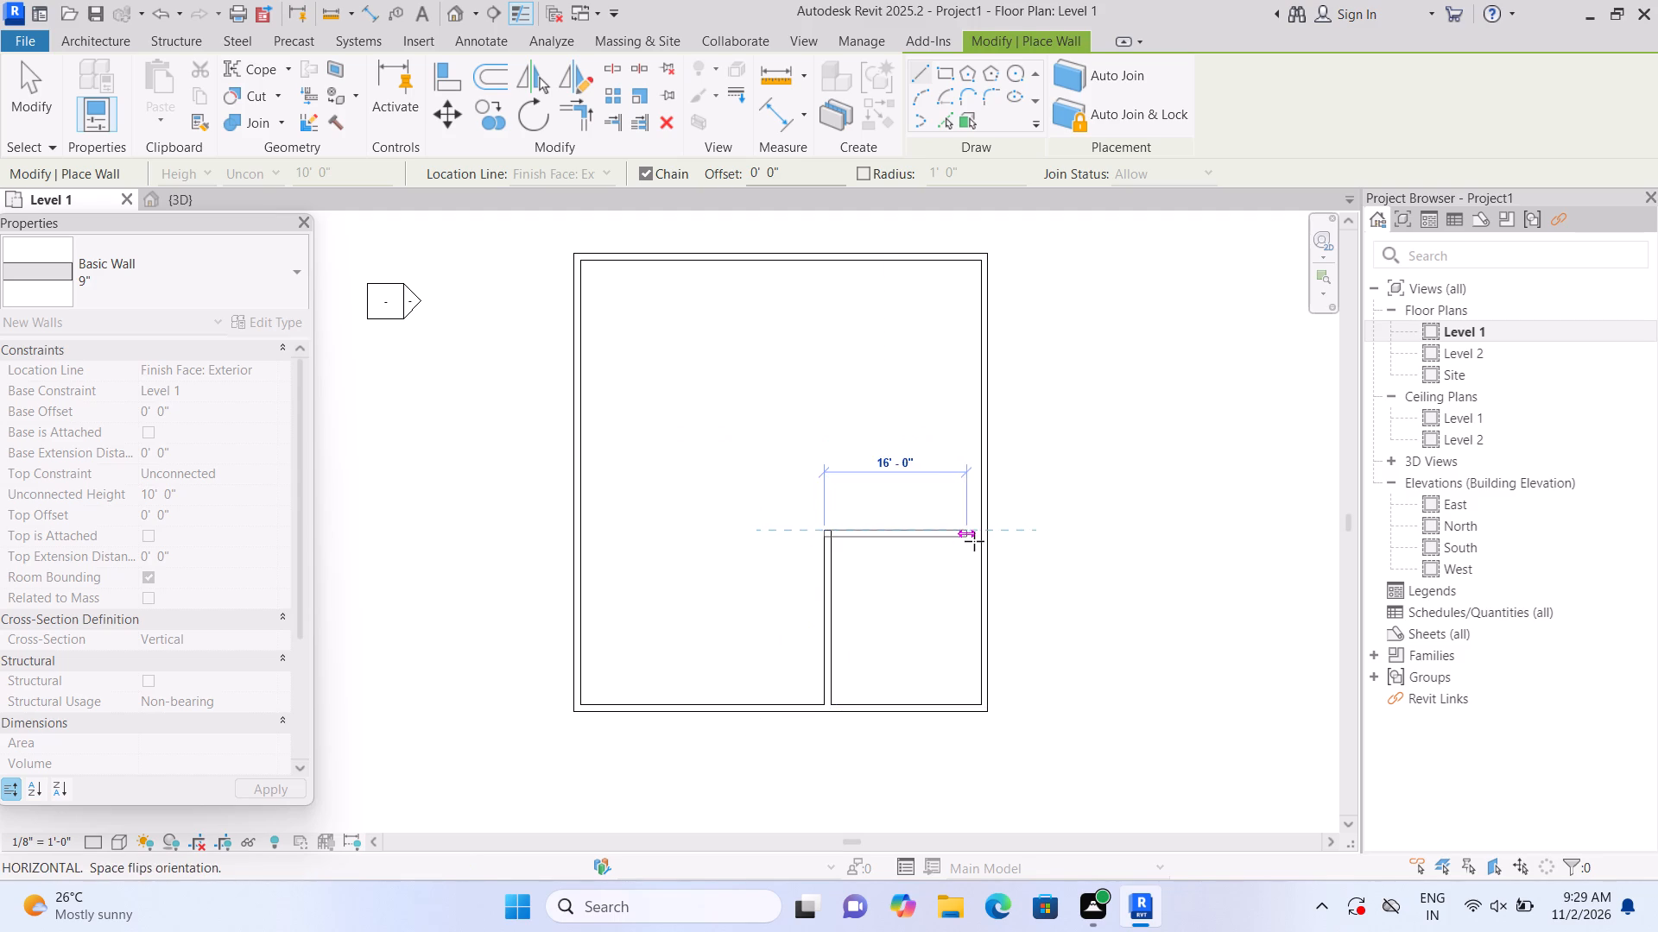
left_click(979, 541)
key("Escape")
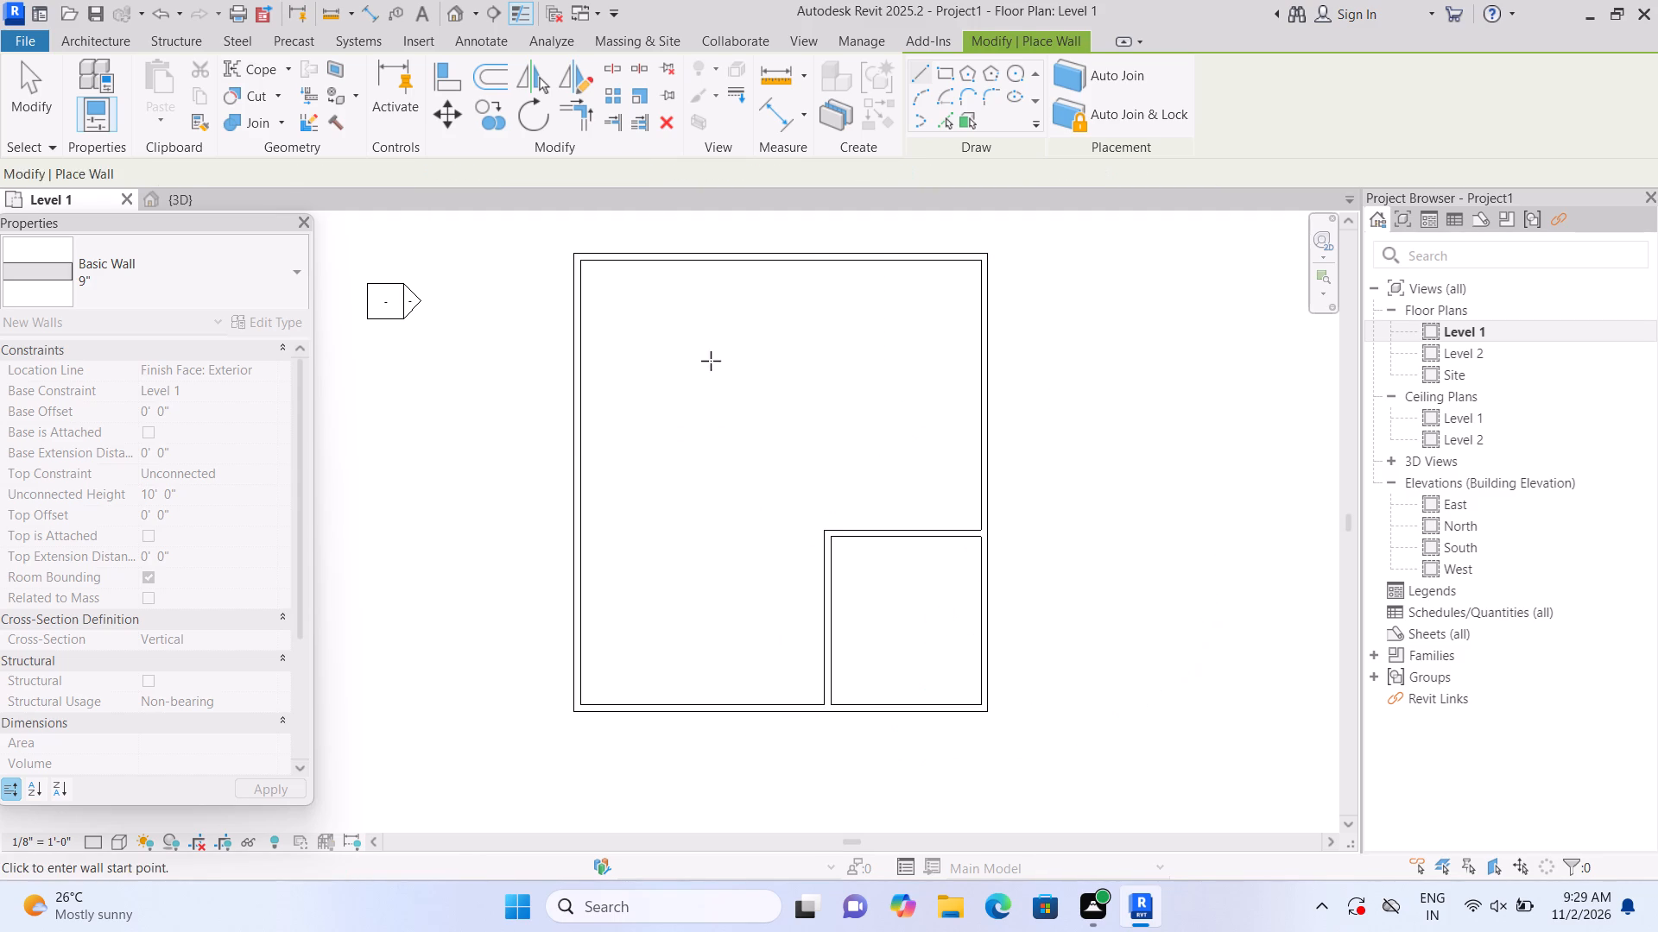
On Level 1, draw a 9" wall bump-out about 9' × 10' outside the right exterior wall, starting just above the corner room.
left_click(452, 16)
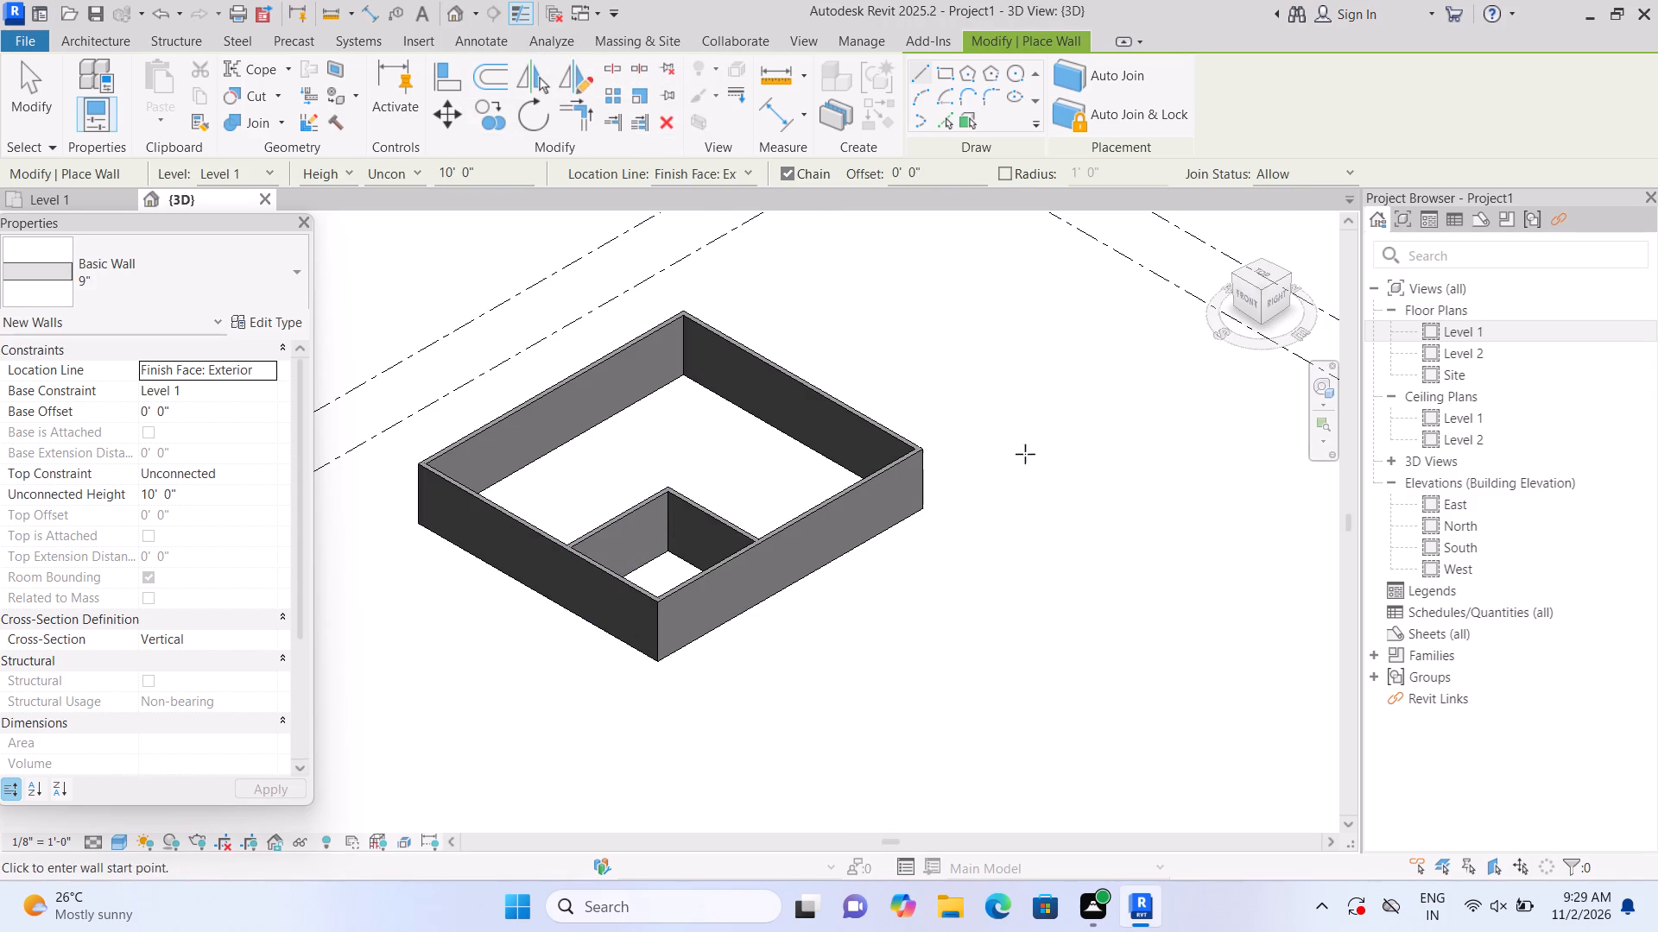
left_click(1433, 327)
left_click(1433, 327)
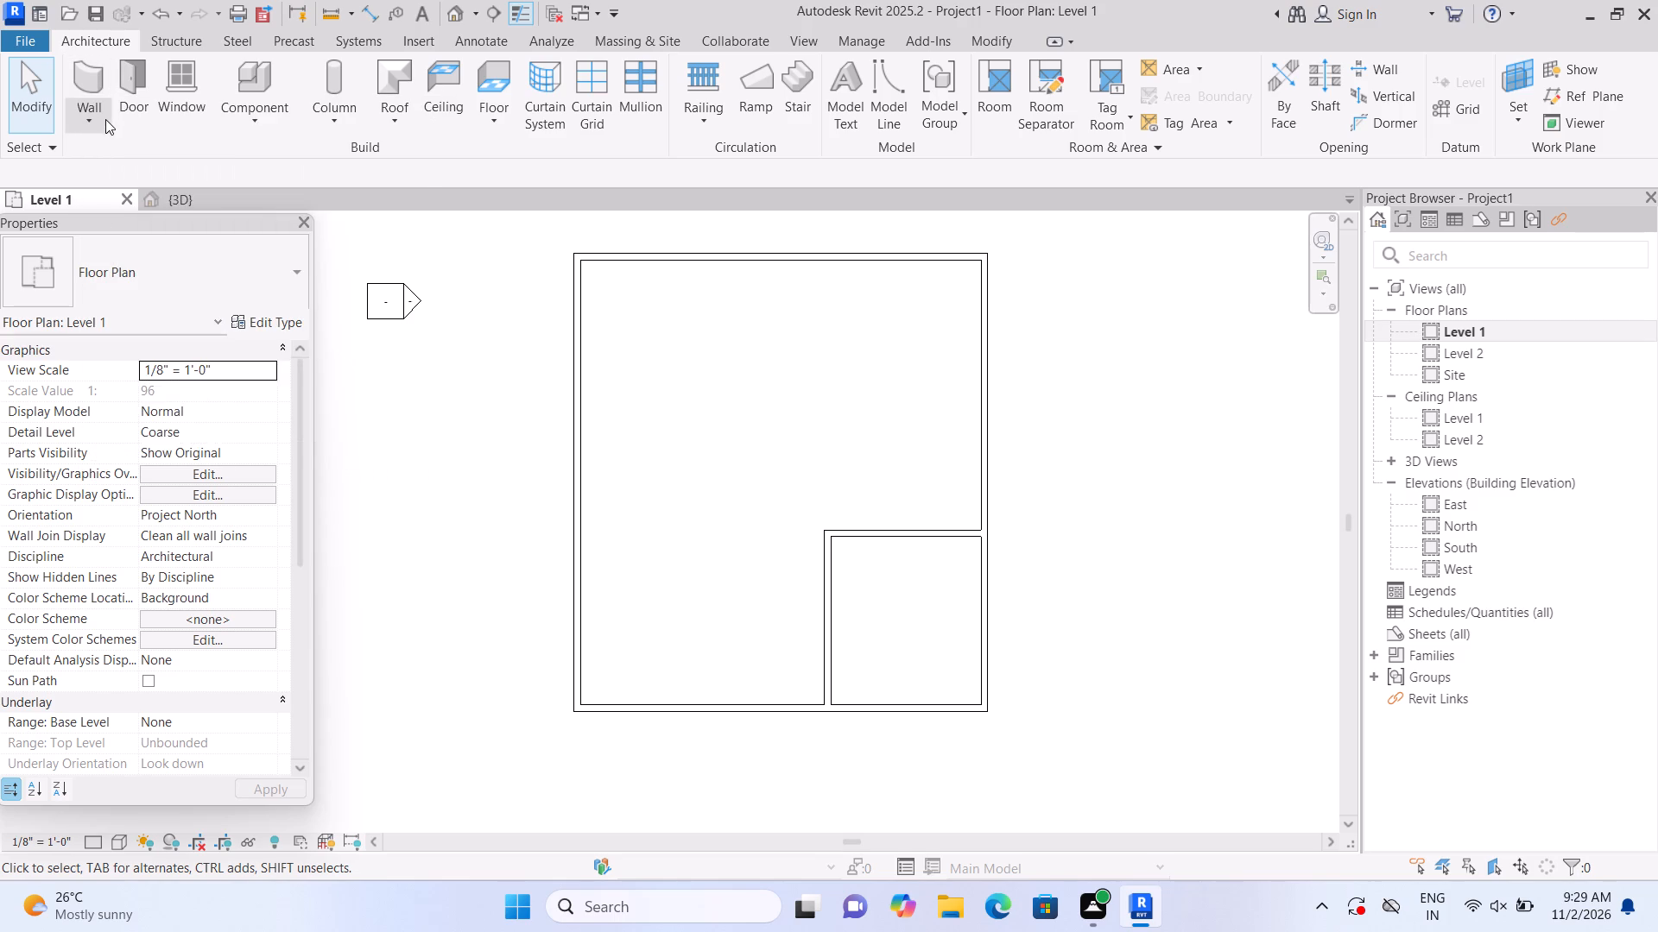
left_click(82, 79)
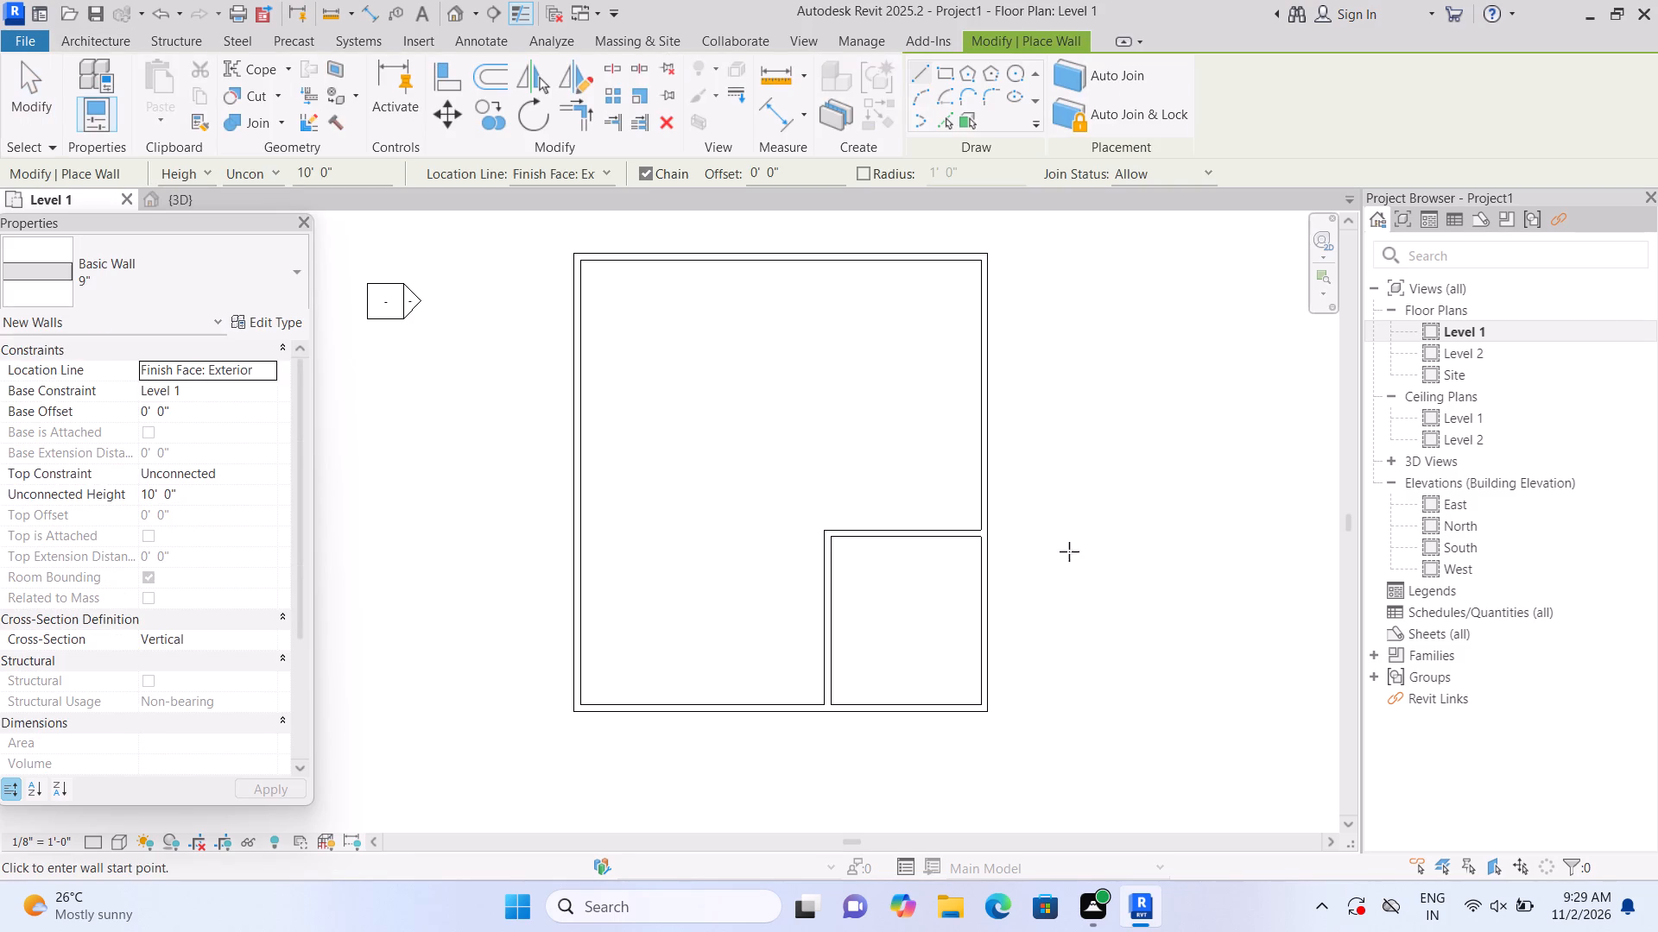
middle_click_drag(1087, 627, 1060, 541)
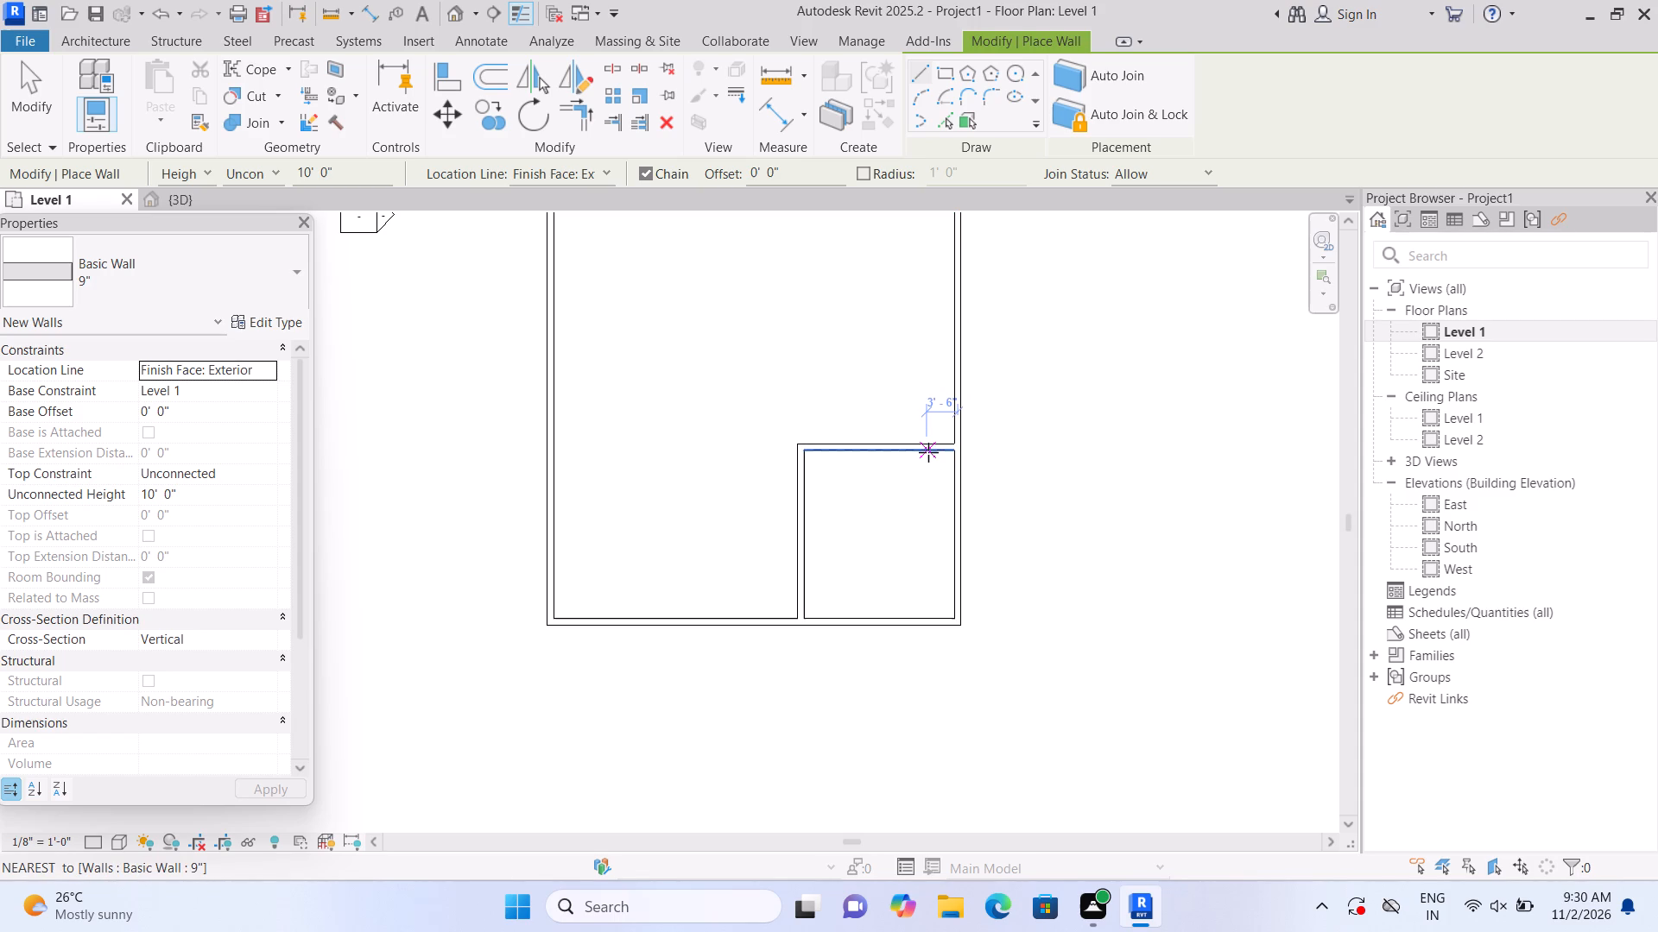
left_click(958, 419)
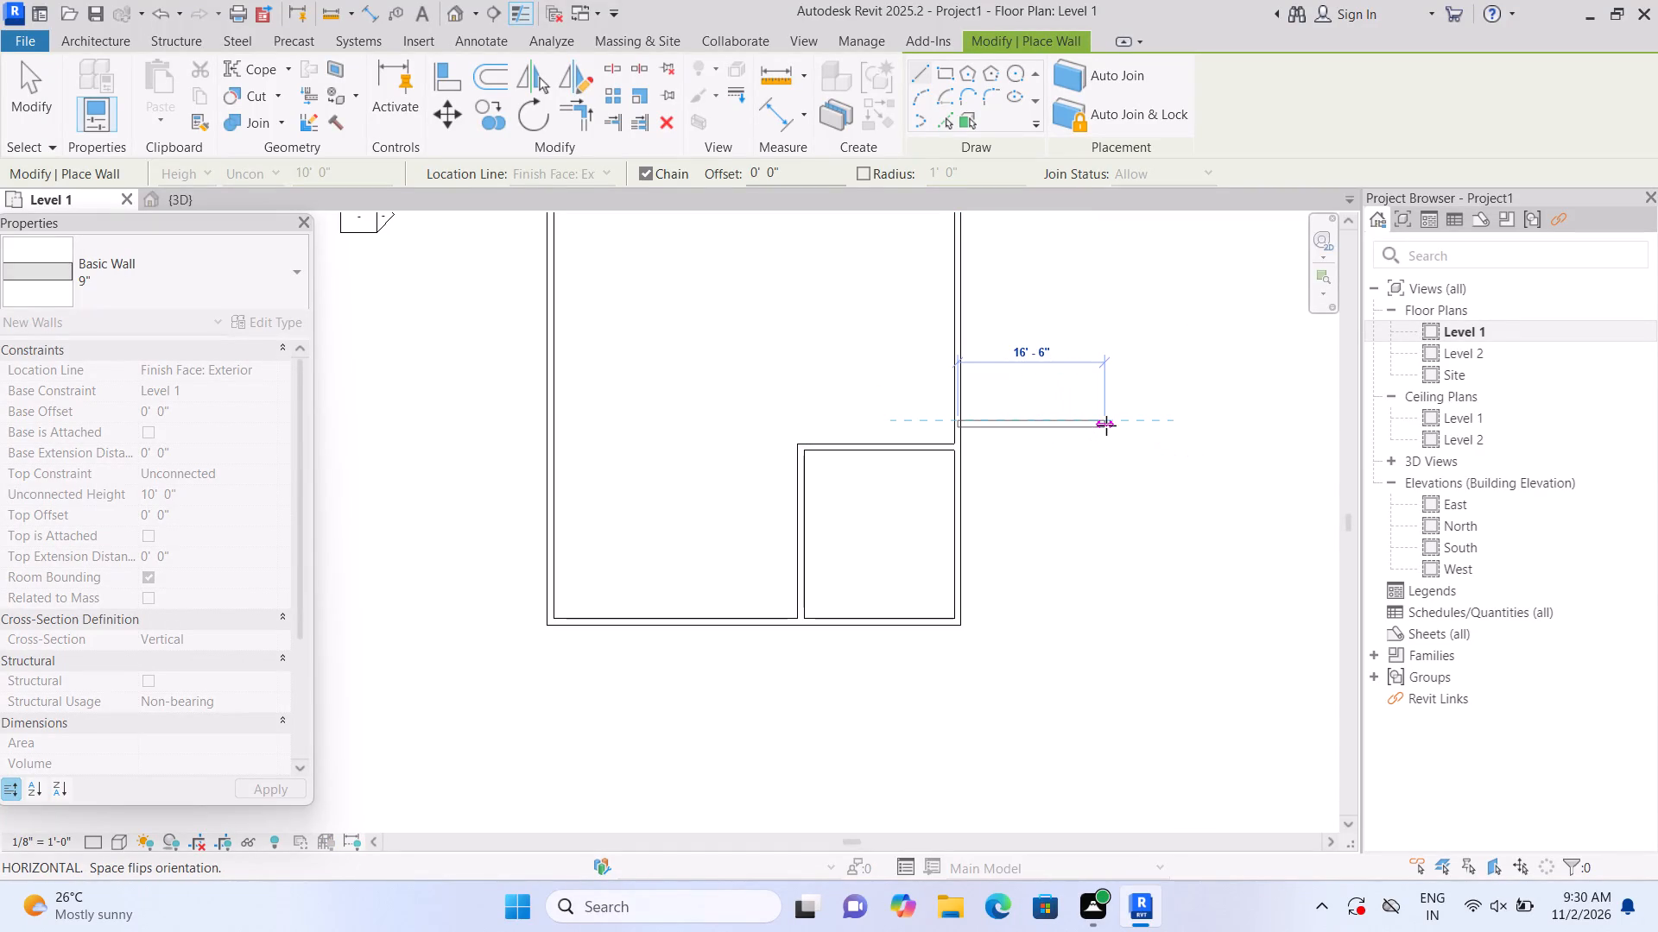
left_click(1039, 425)
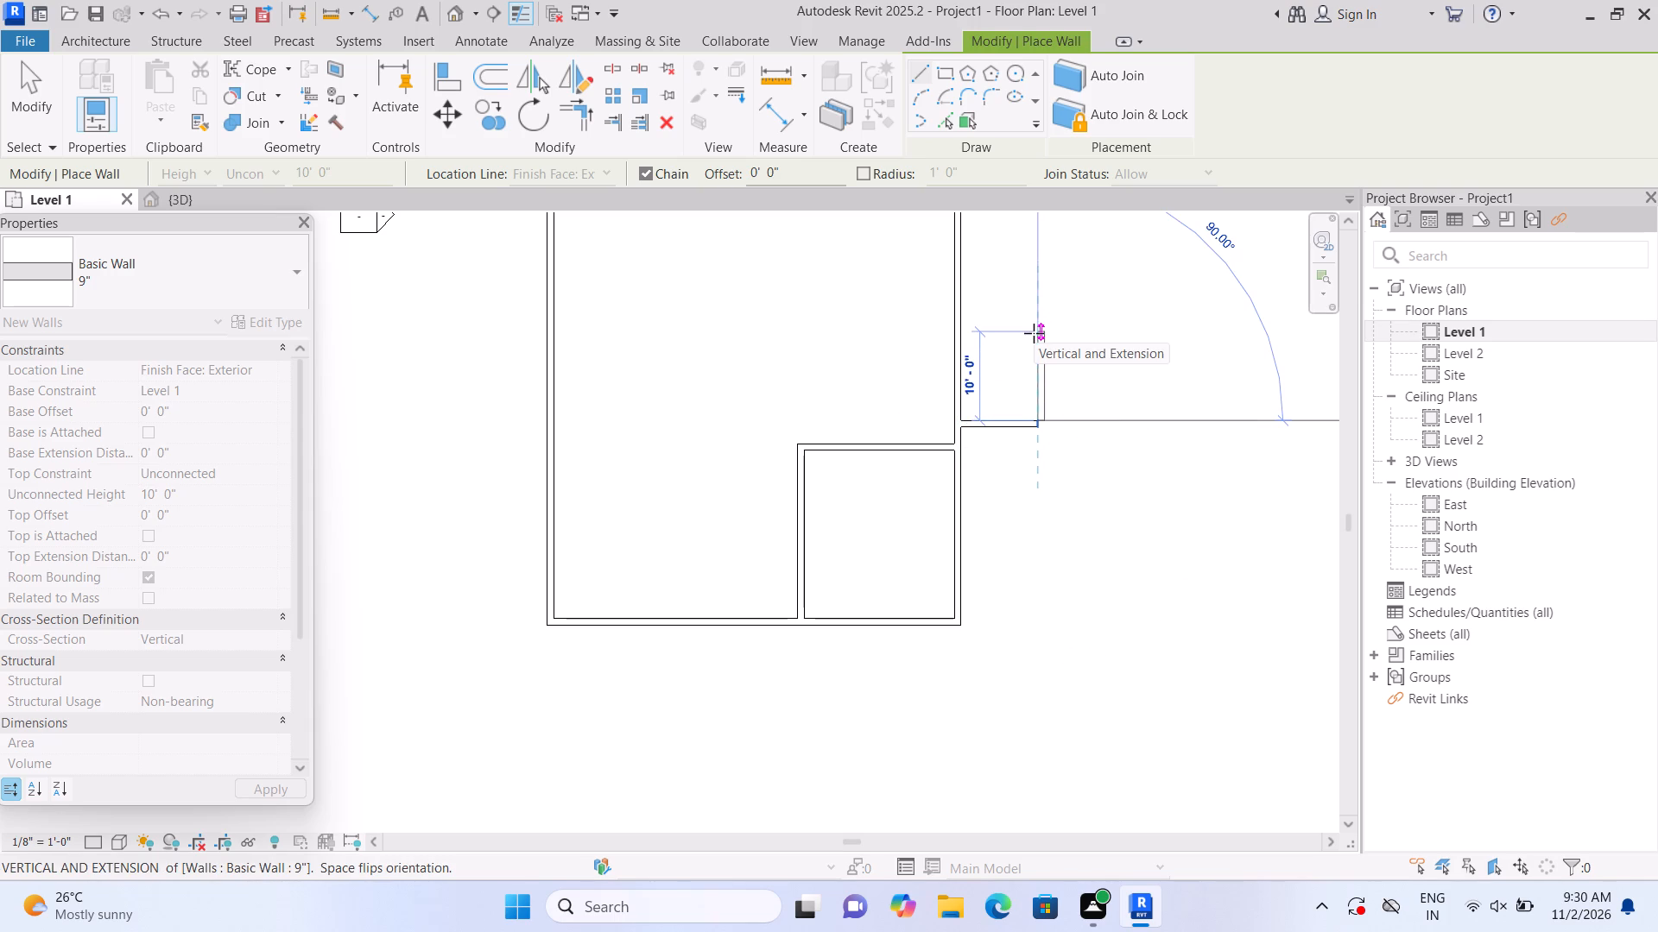
left_click(1030, 334)
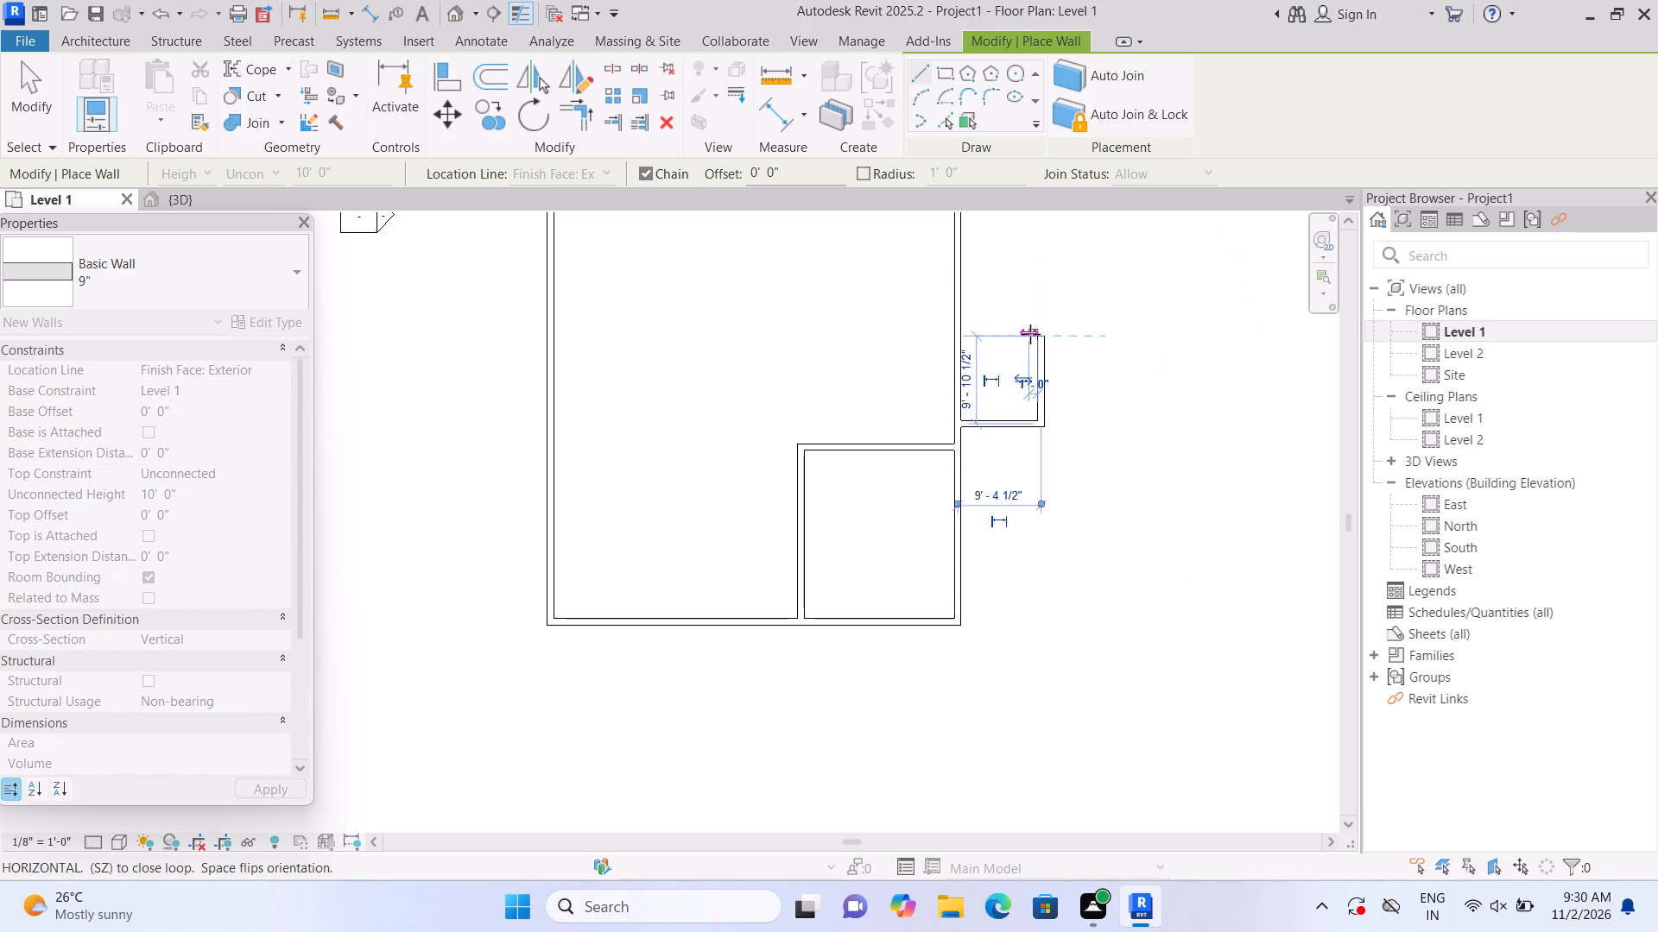
left_click(965, 337)
key("Escape")
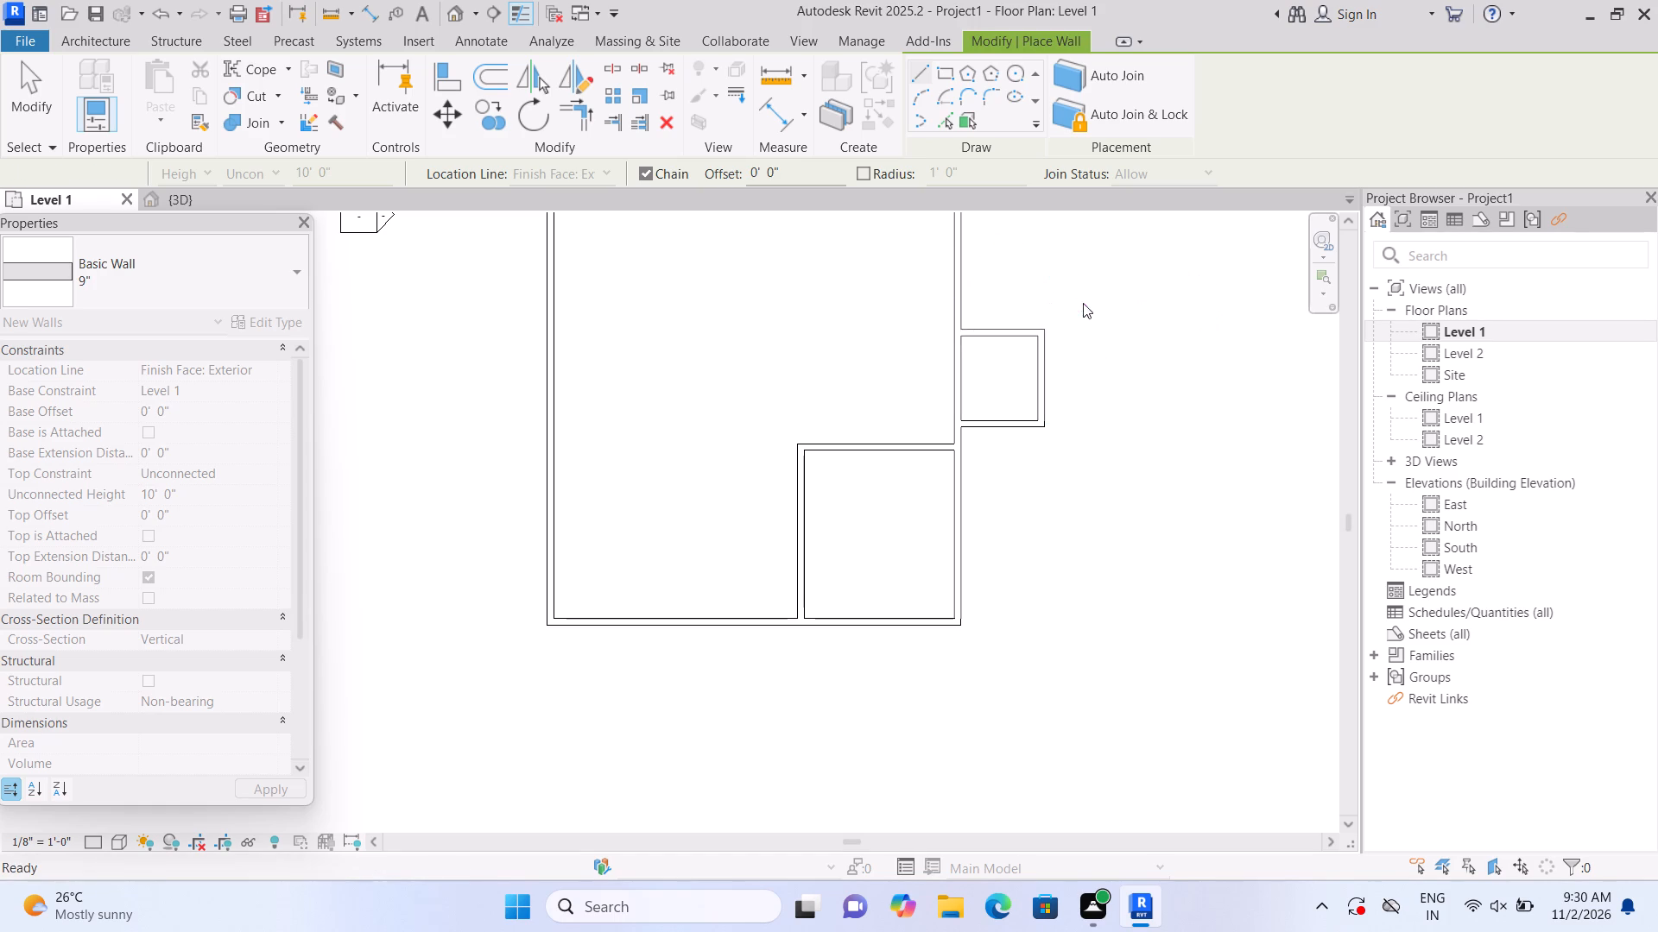
Check the bump-out in 3D, then on Level 1 draw a Curtain Wall 1 about 12'-6" long within the corner room's top wall, near its left end.
scroll(1076, 334, "down", 3)
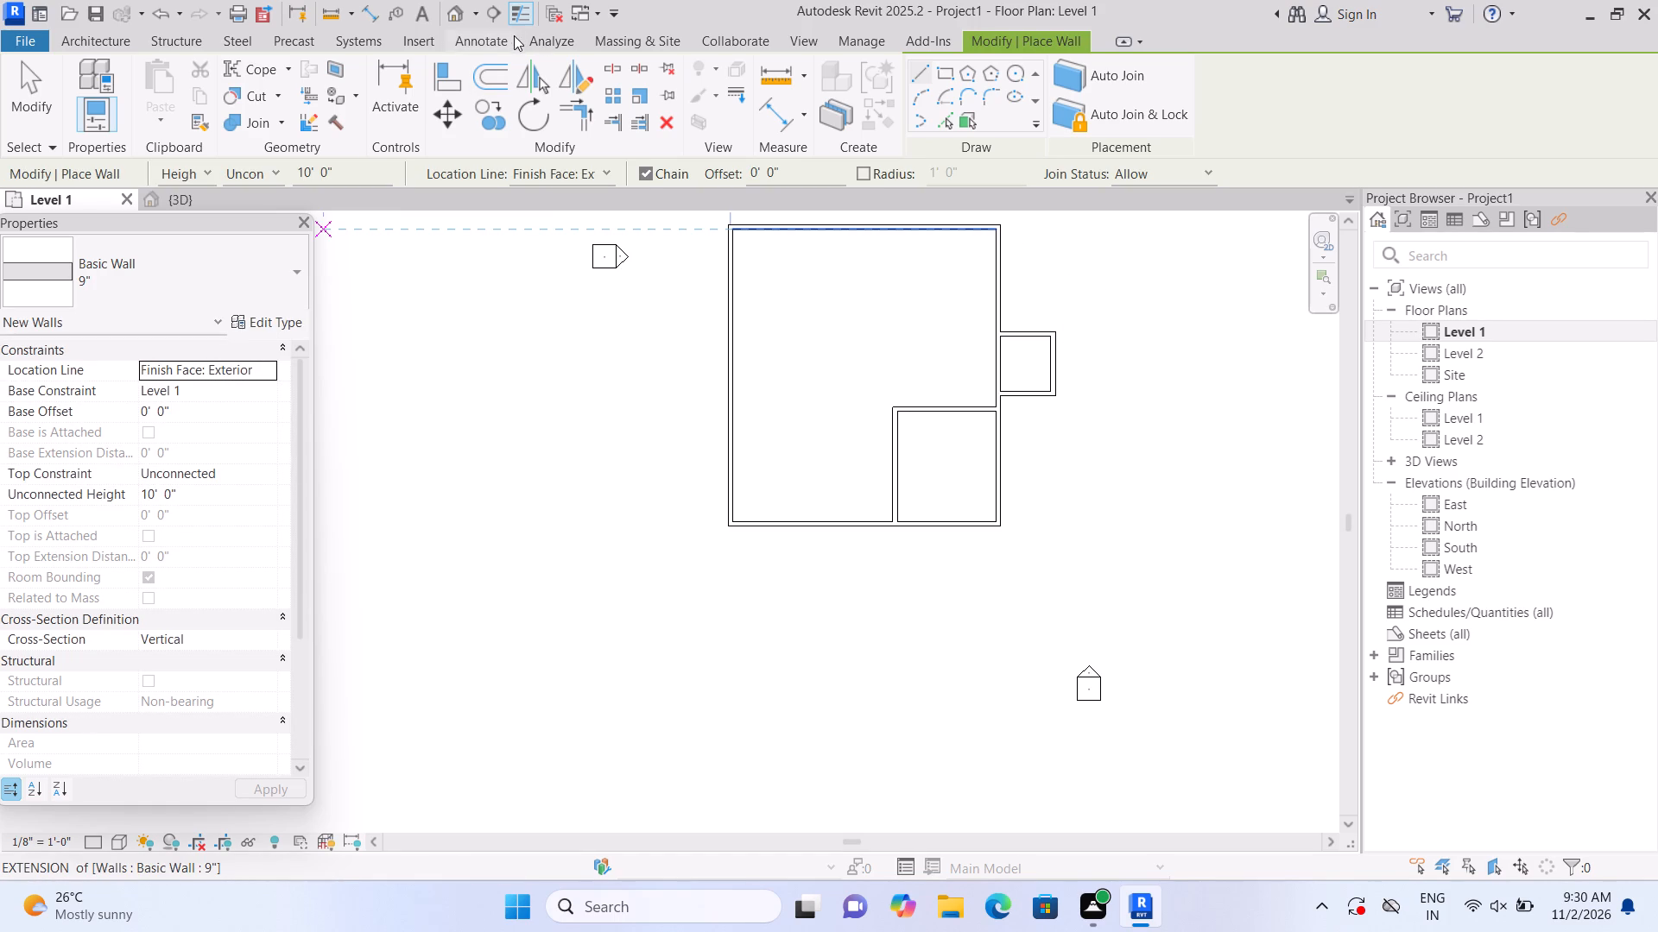
left_click(459, 16)
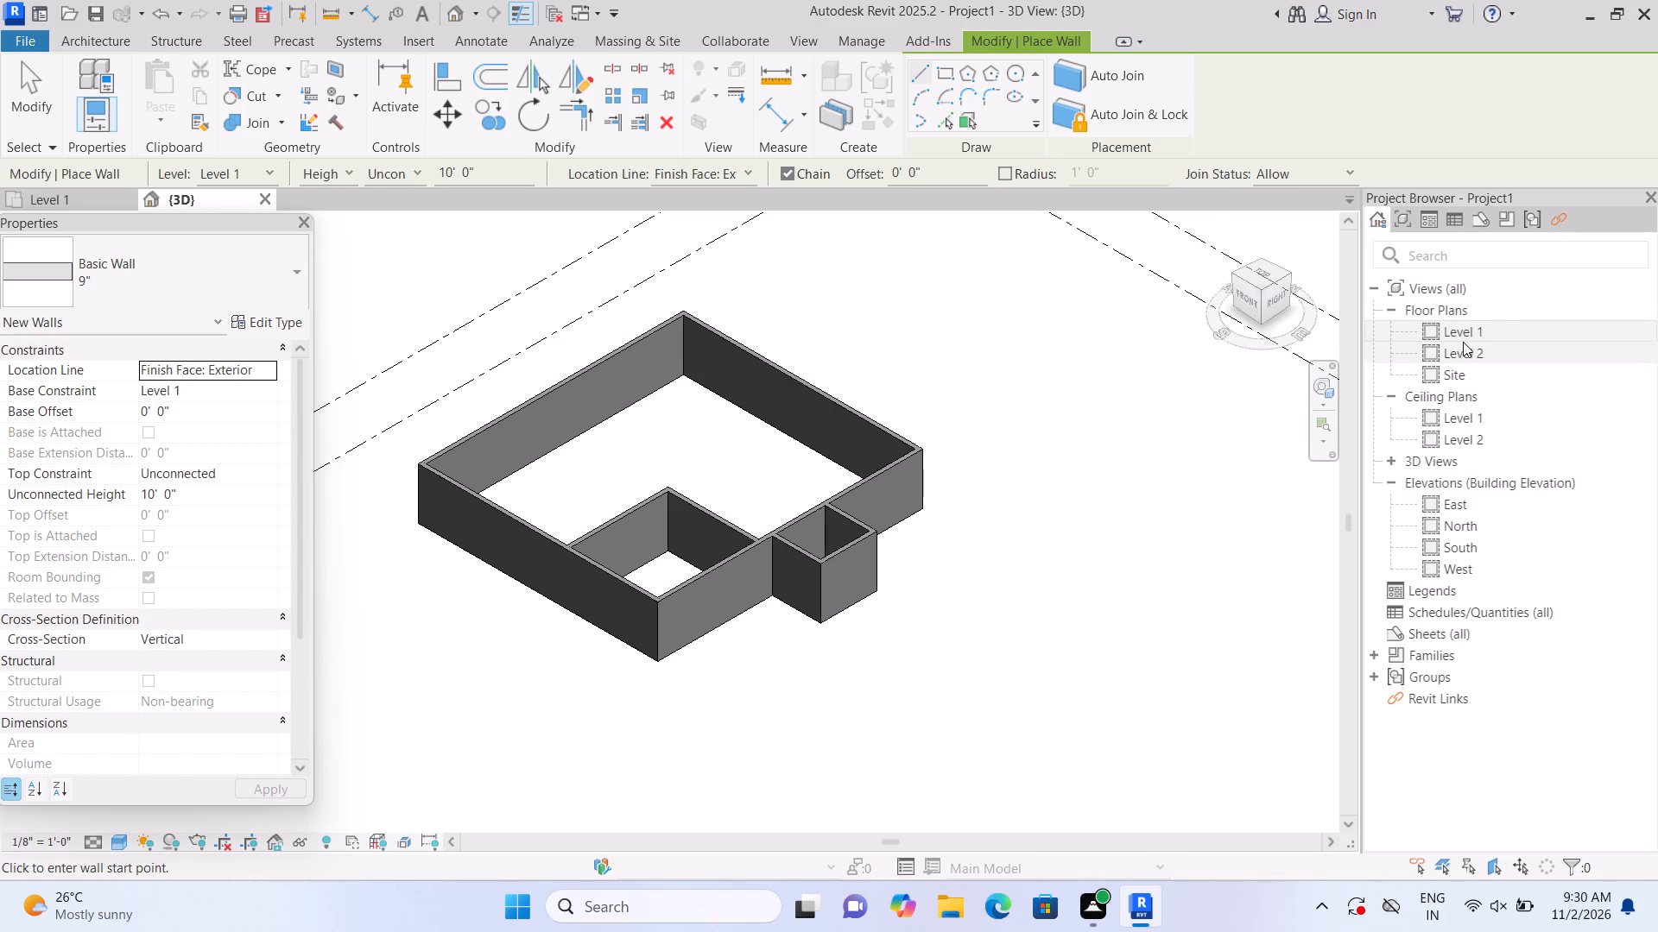
double_click(1426, 325)
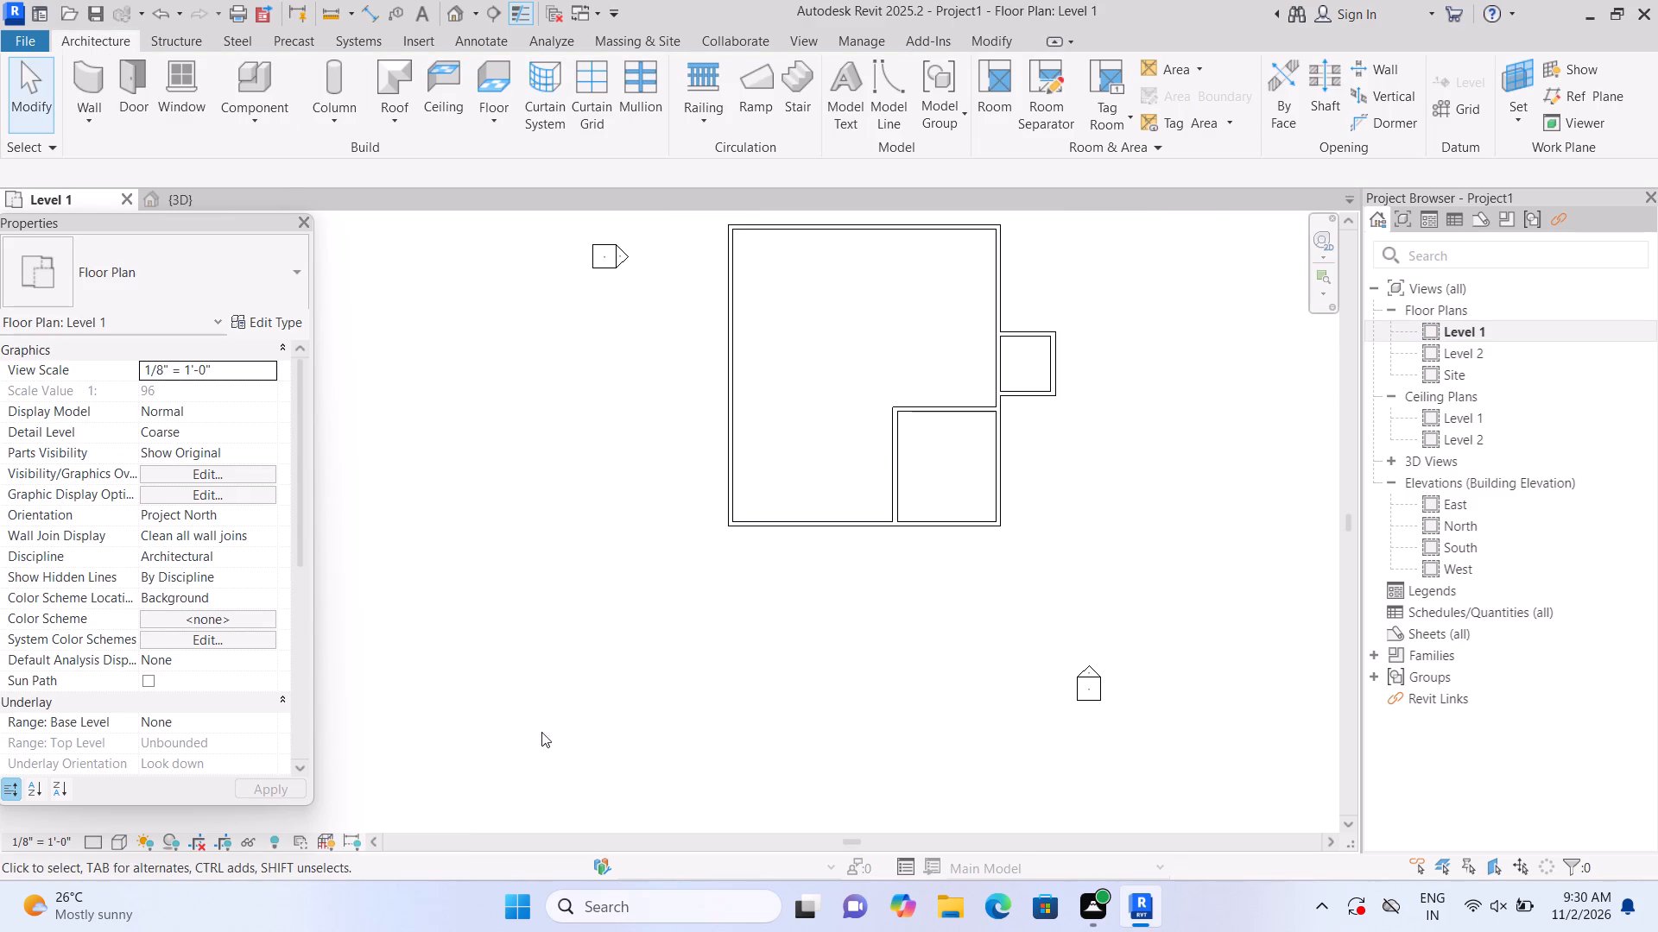
left_click(80, 78)
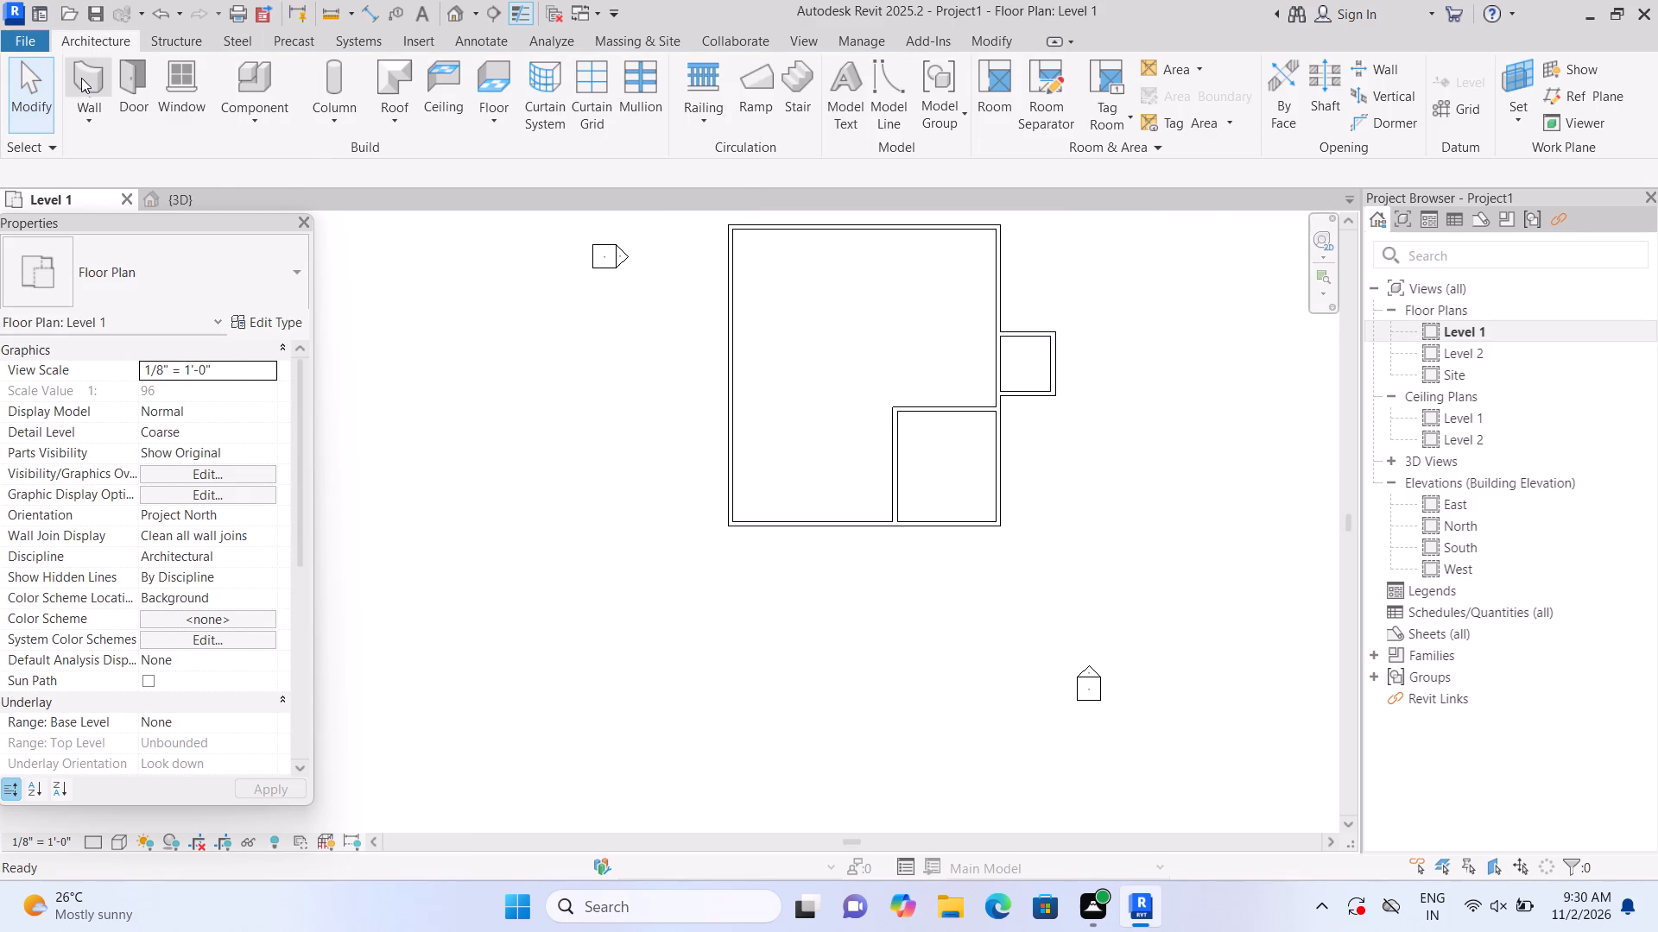
left_click(211, 280)
scroll(199, 356, "down", 9)
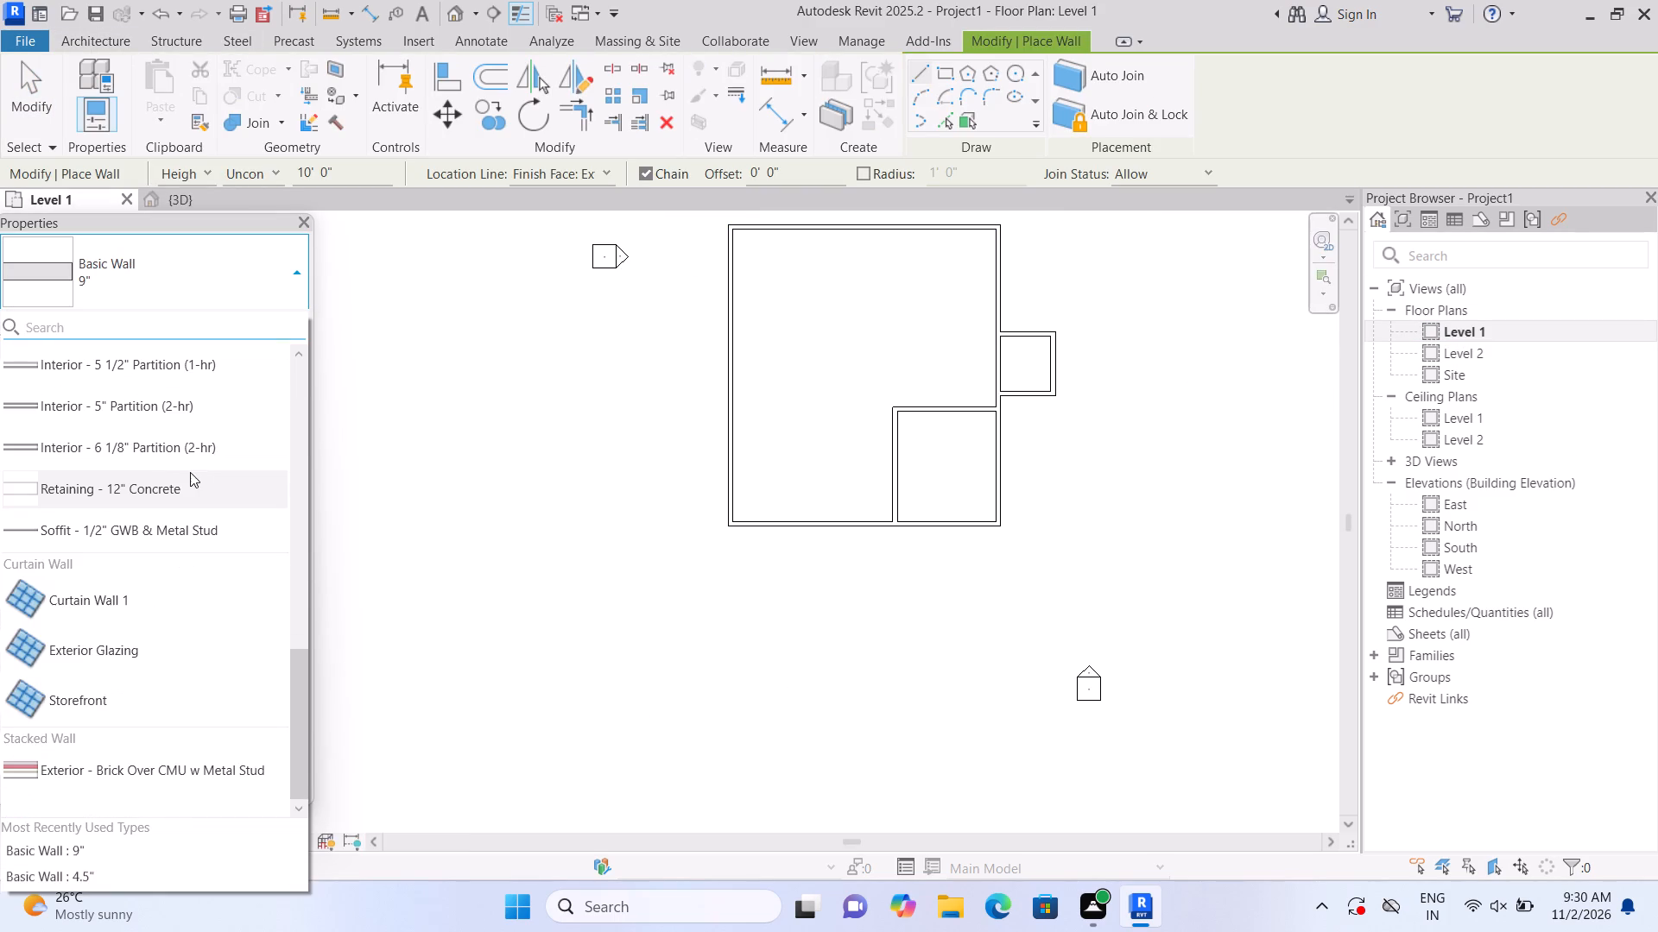
scroll(190, 472, "down", 15)
left_click(209, 613)
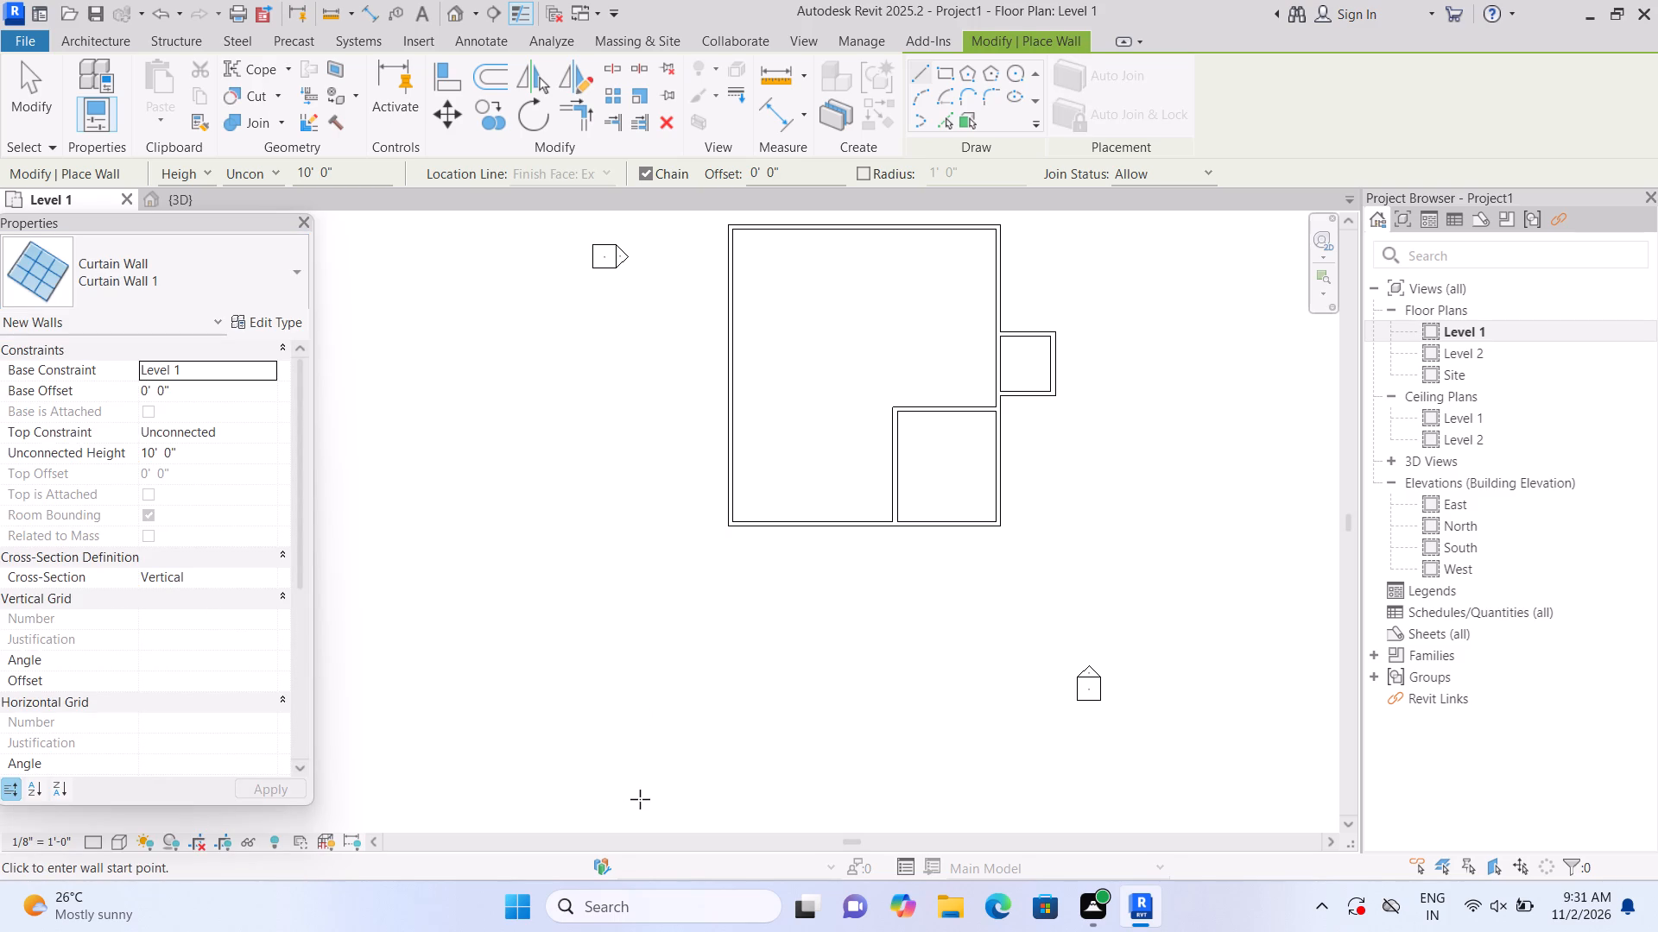
middle_click_drag(729, 614, 661, 740)
scroll(659, 707, "up", 1)
middle_click_drag(712, 715, 681, 721)
scroll(687, 663, "up", 1)
scroll(679, 569, "down", 1)
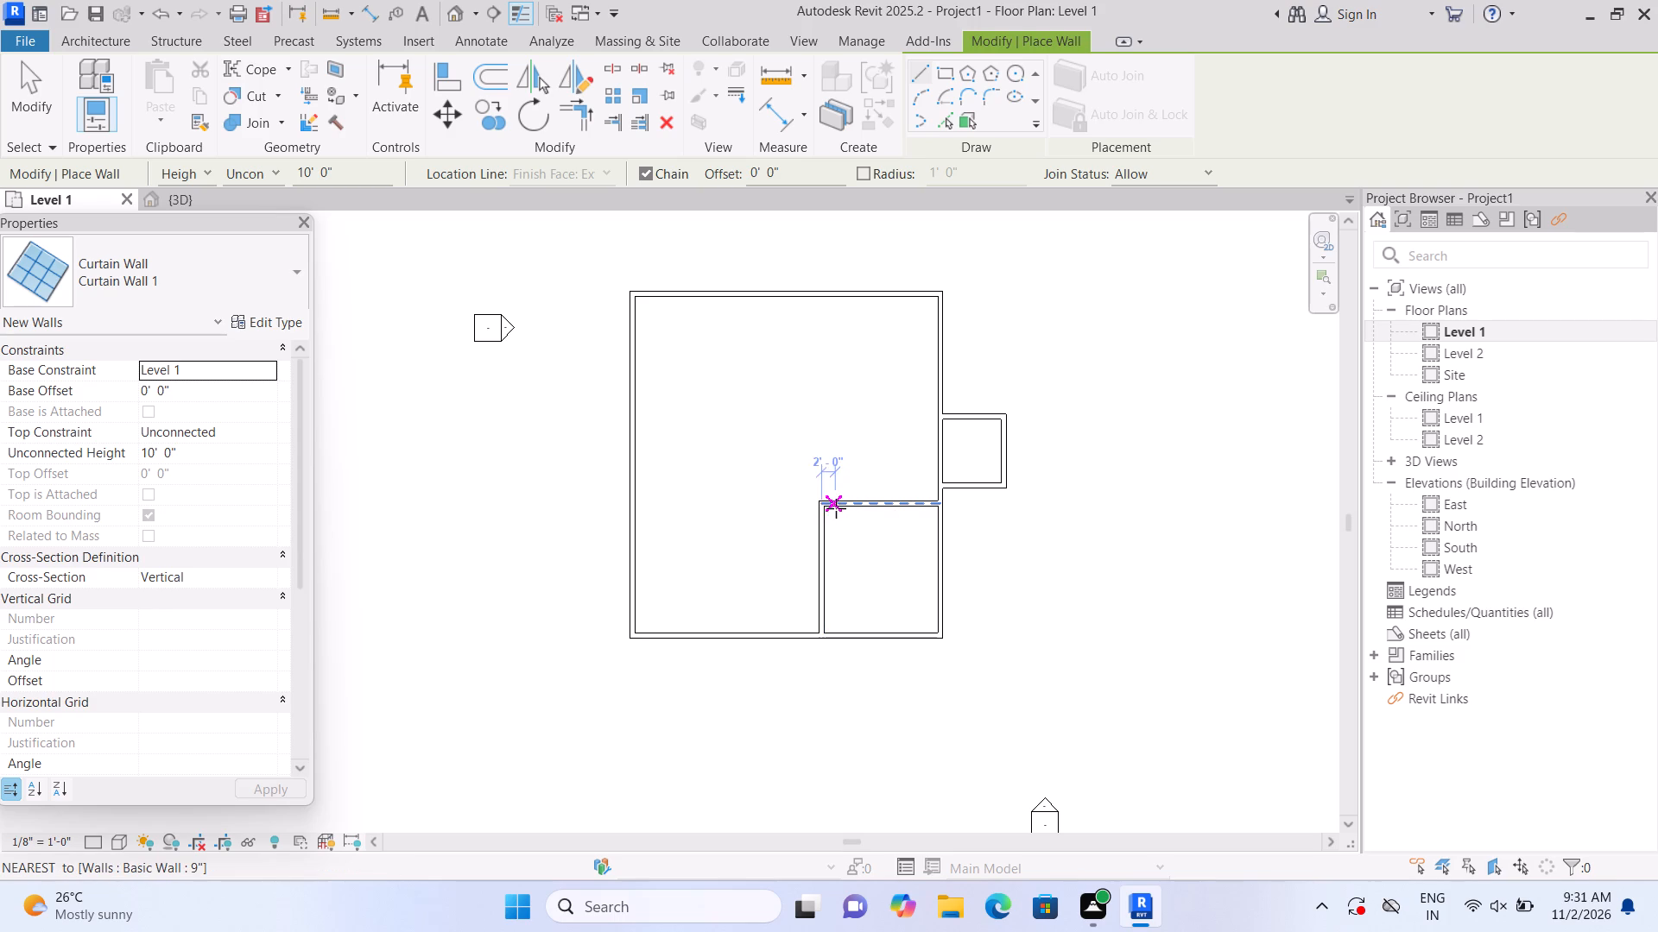
scroll(836, 508, "up", 6)
left_click(822, 498)
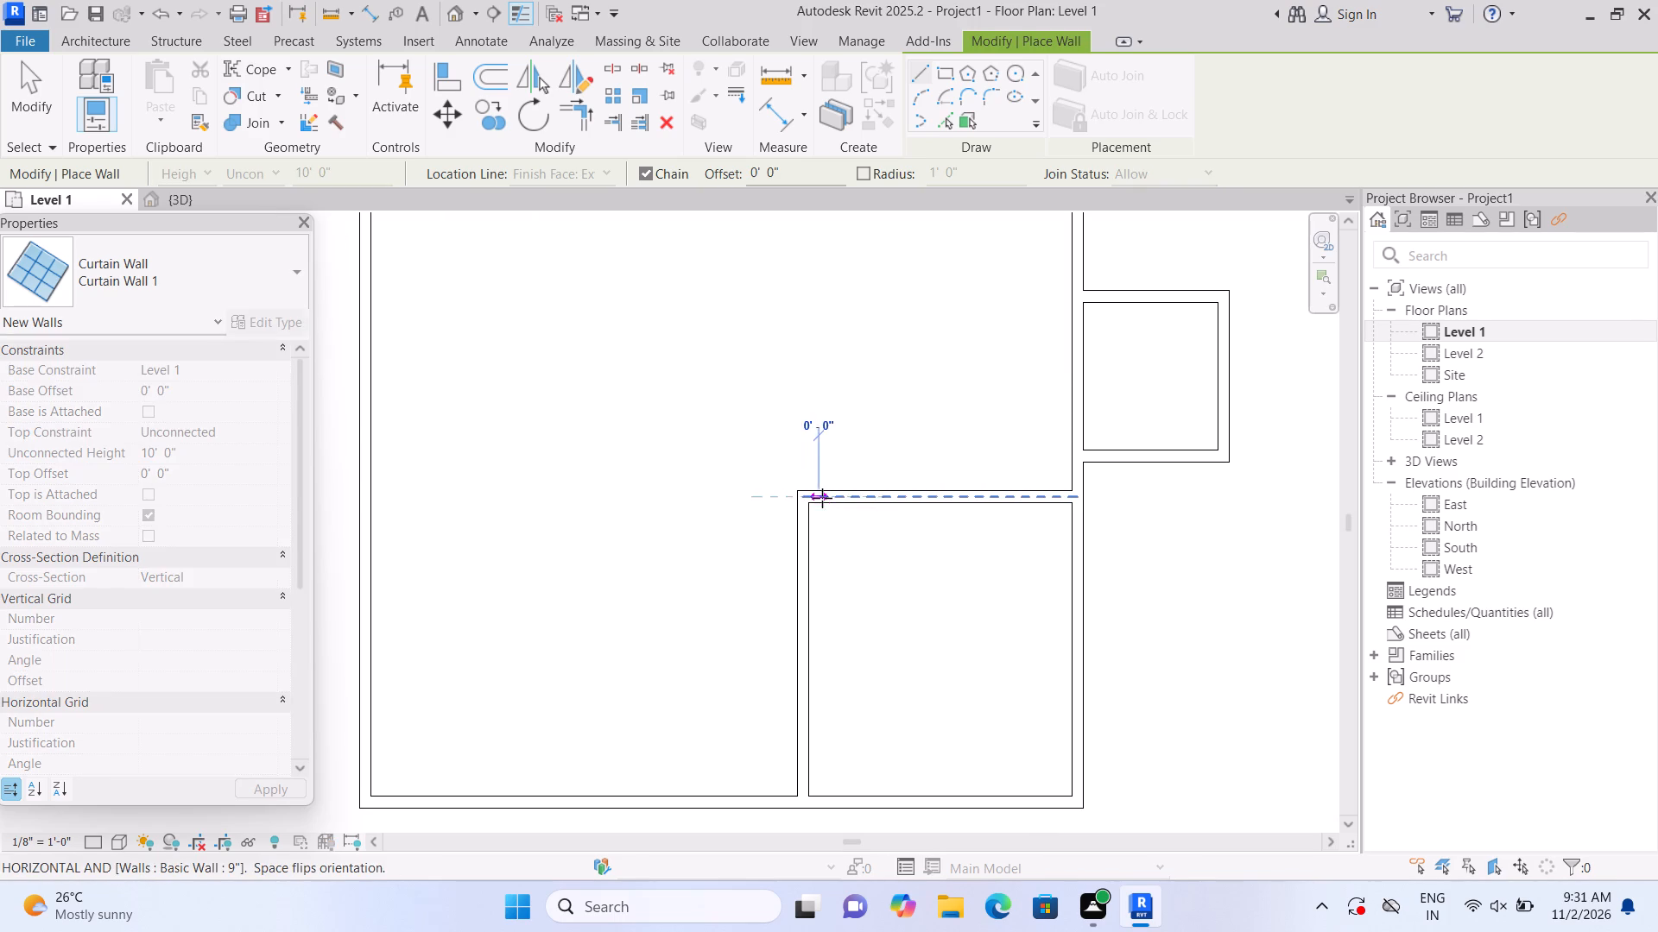
left_click(1011, 498)
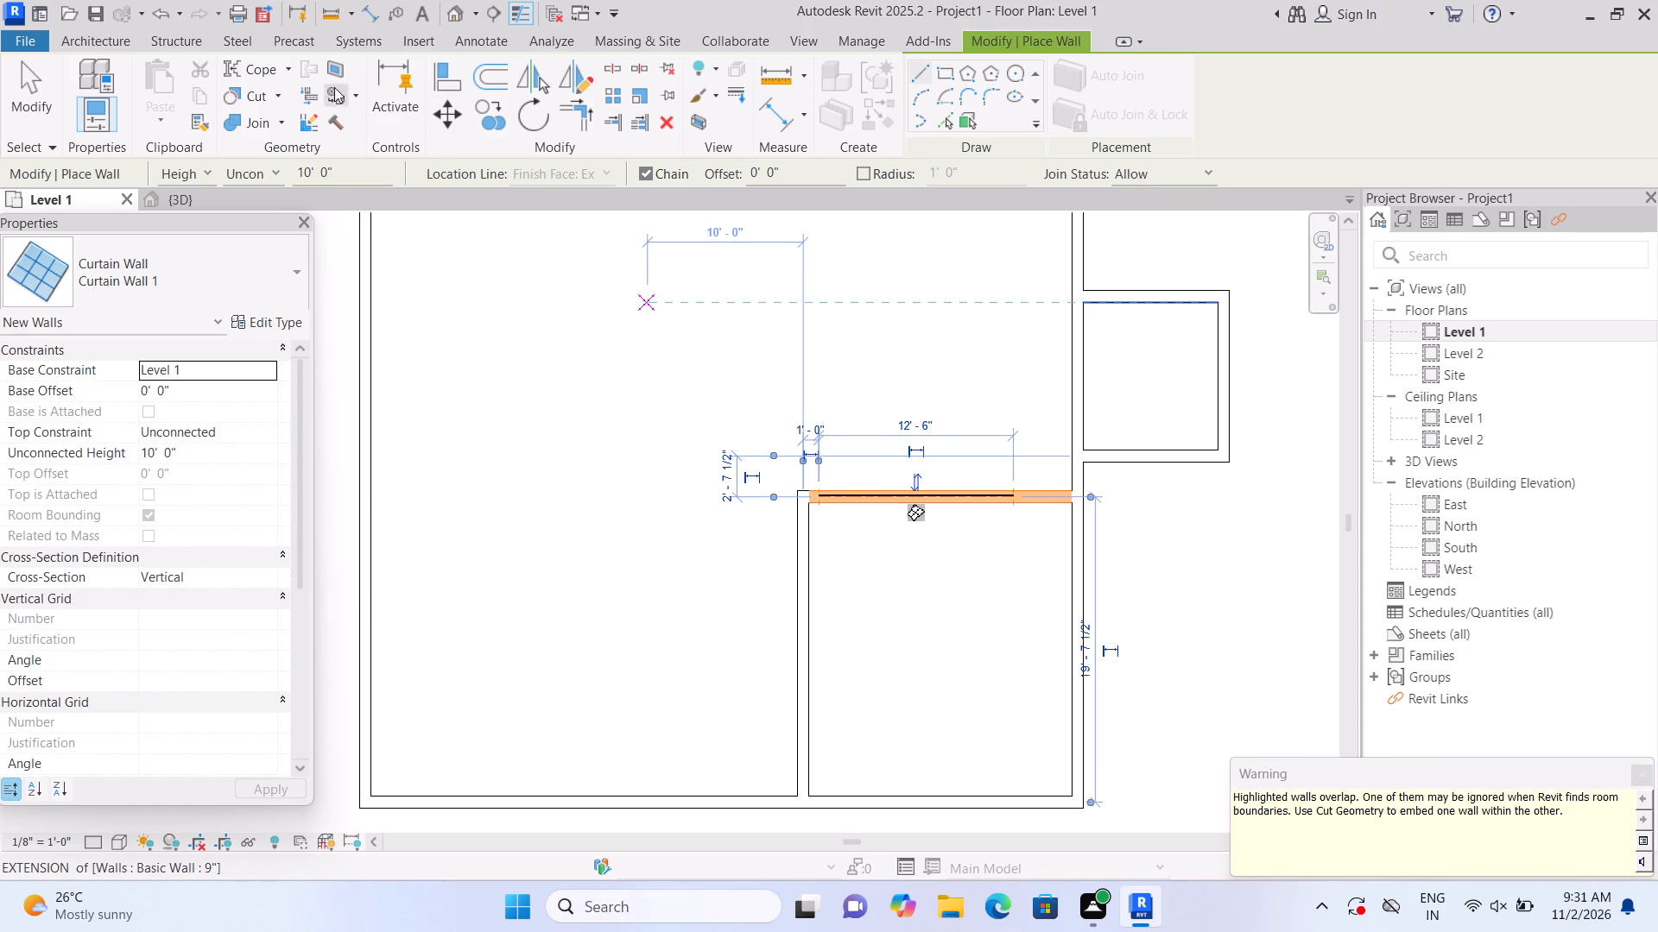
Use Cut Geometry to embed the curtain wall in the corner room's top 9" wall.
double_click(282, 90)
left_click(272, 93)
left_click(276, 117)
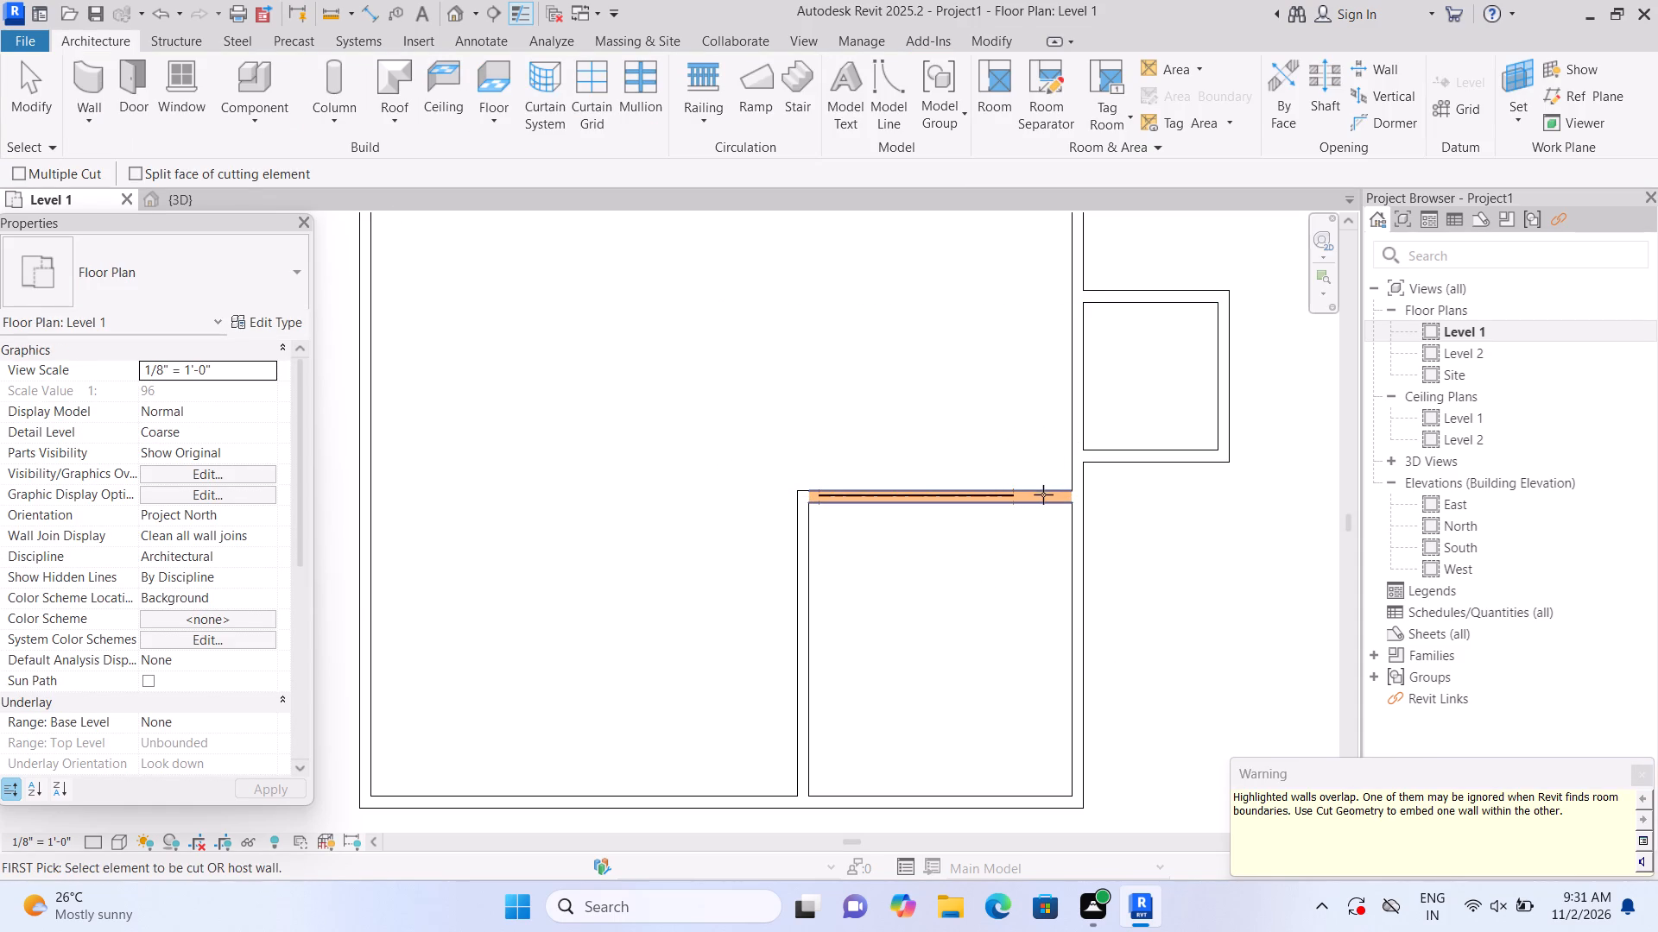
left_click(1043, 495)
left_click(966, 489)
scroll(965, 489, "down", 8)
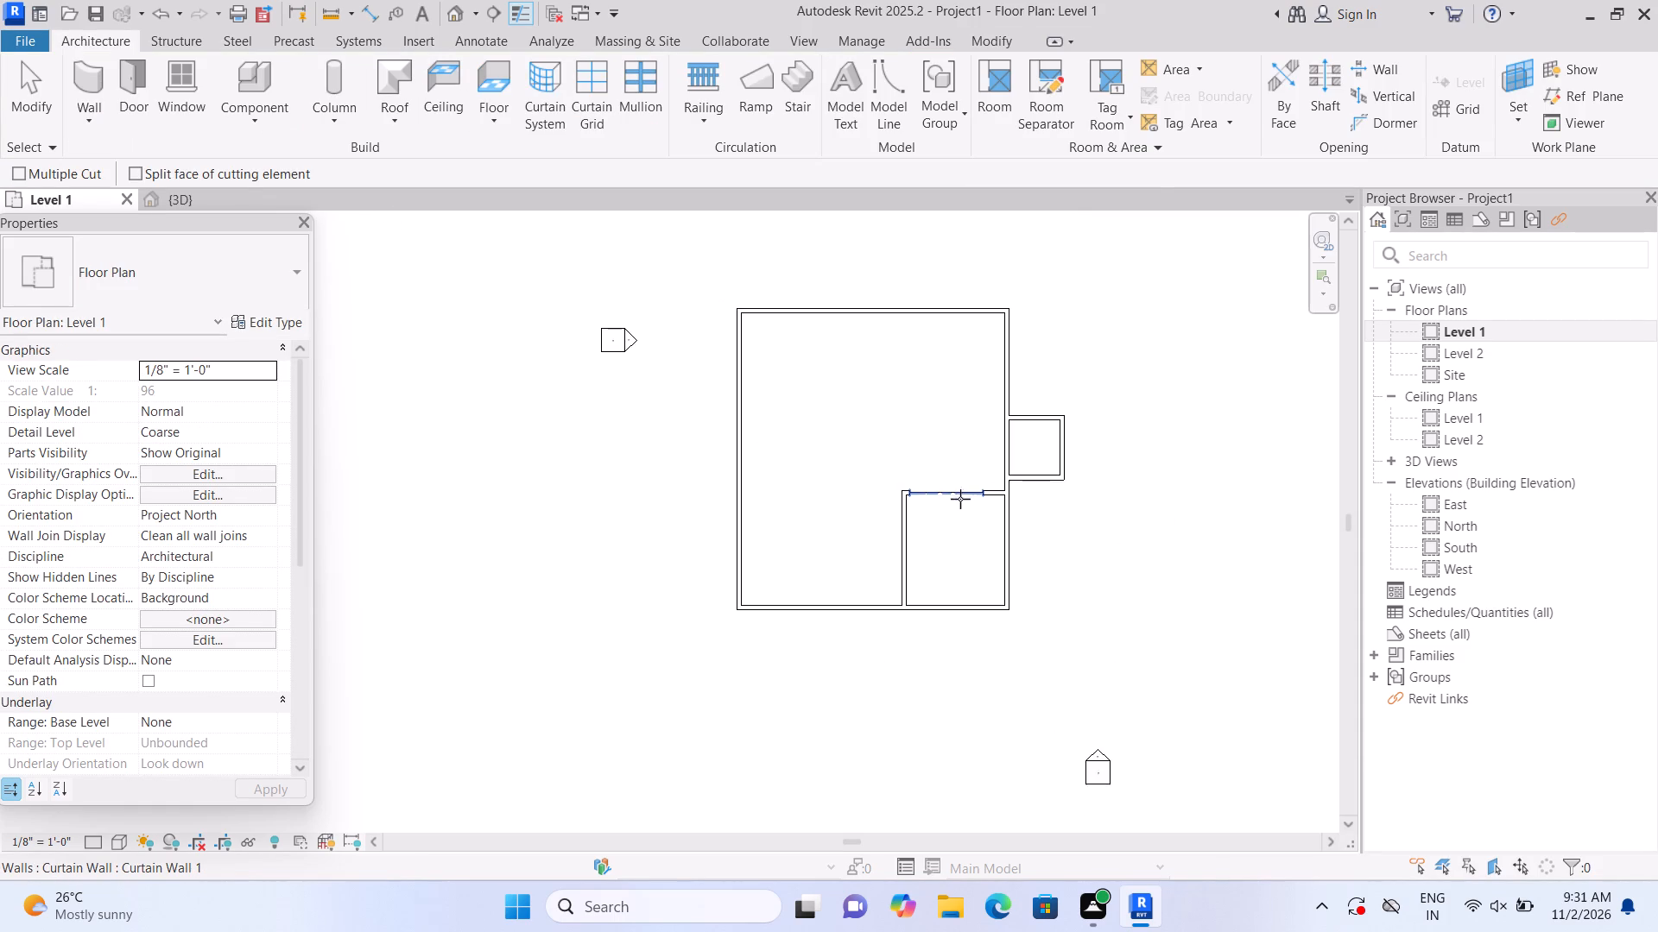
scroll(954, 549, "up", 1)
middle_click_drag(953, 551, 949, 617)
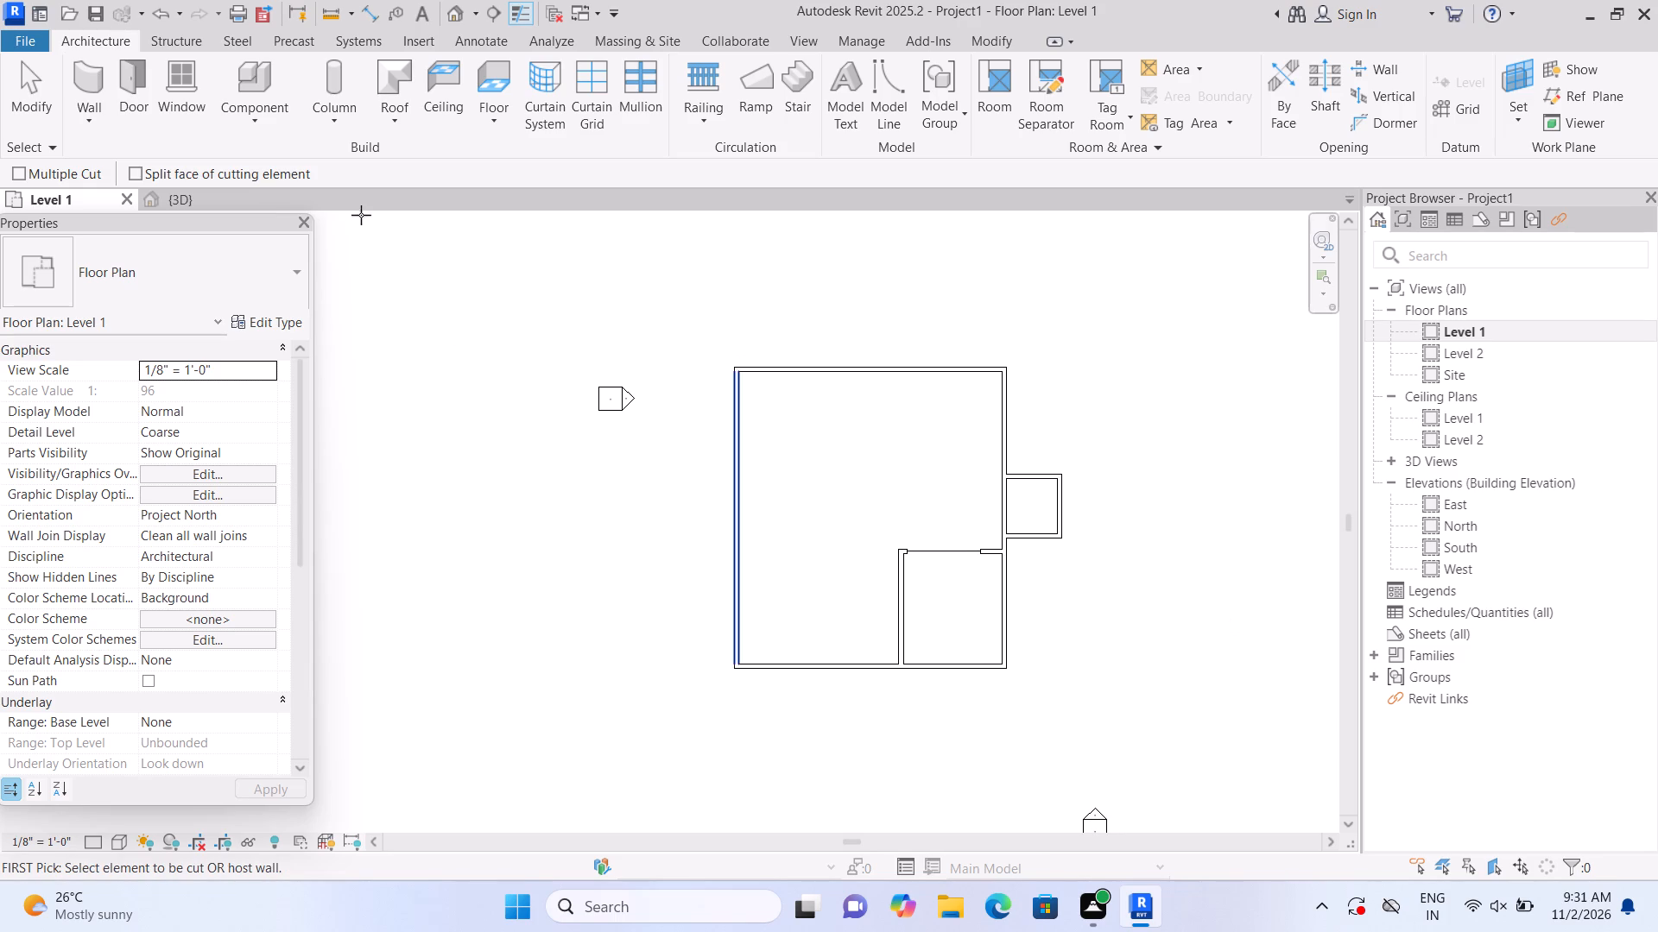
Draw a Curtain Wall 1 about 9'-6" long within the bottom exterior wall, starting about 10' from the lower-left corner.
left_click(86, 81)
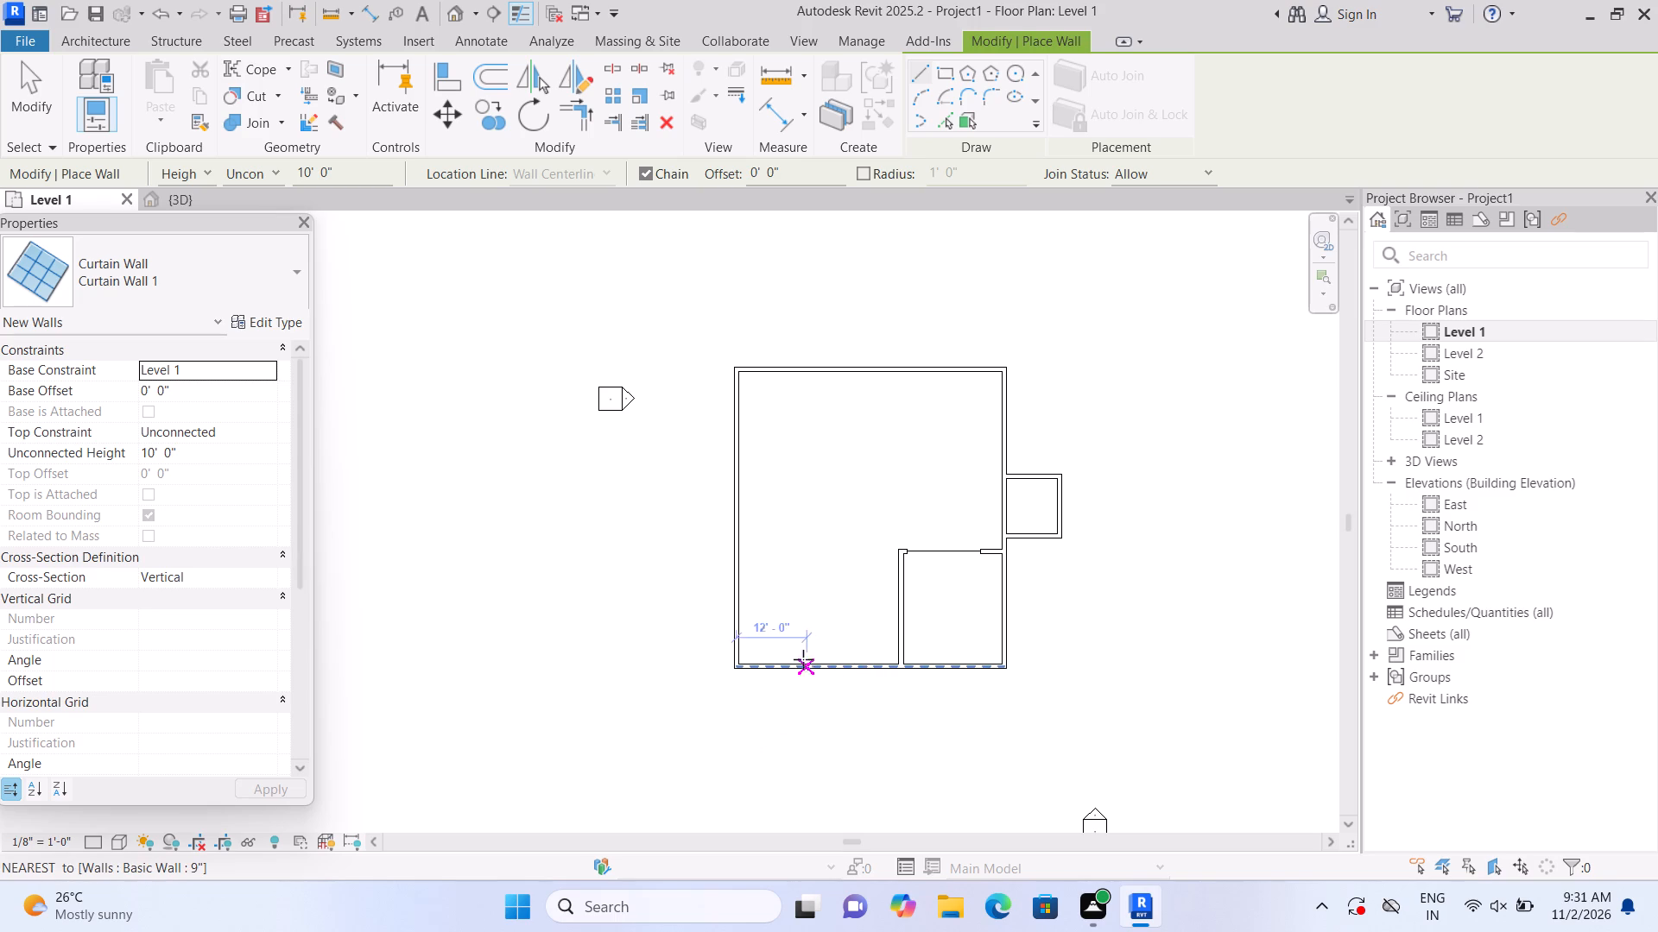
scroll(776, 674, "up", 4)
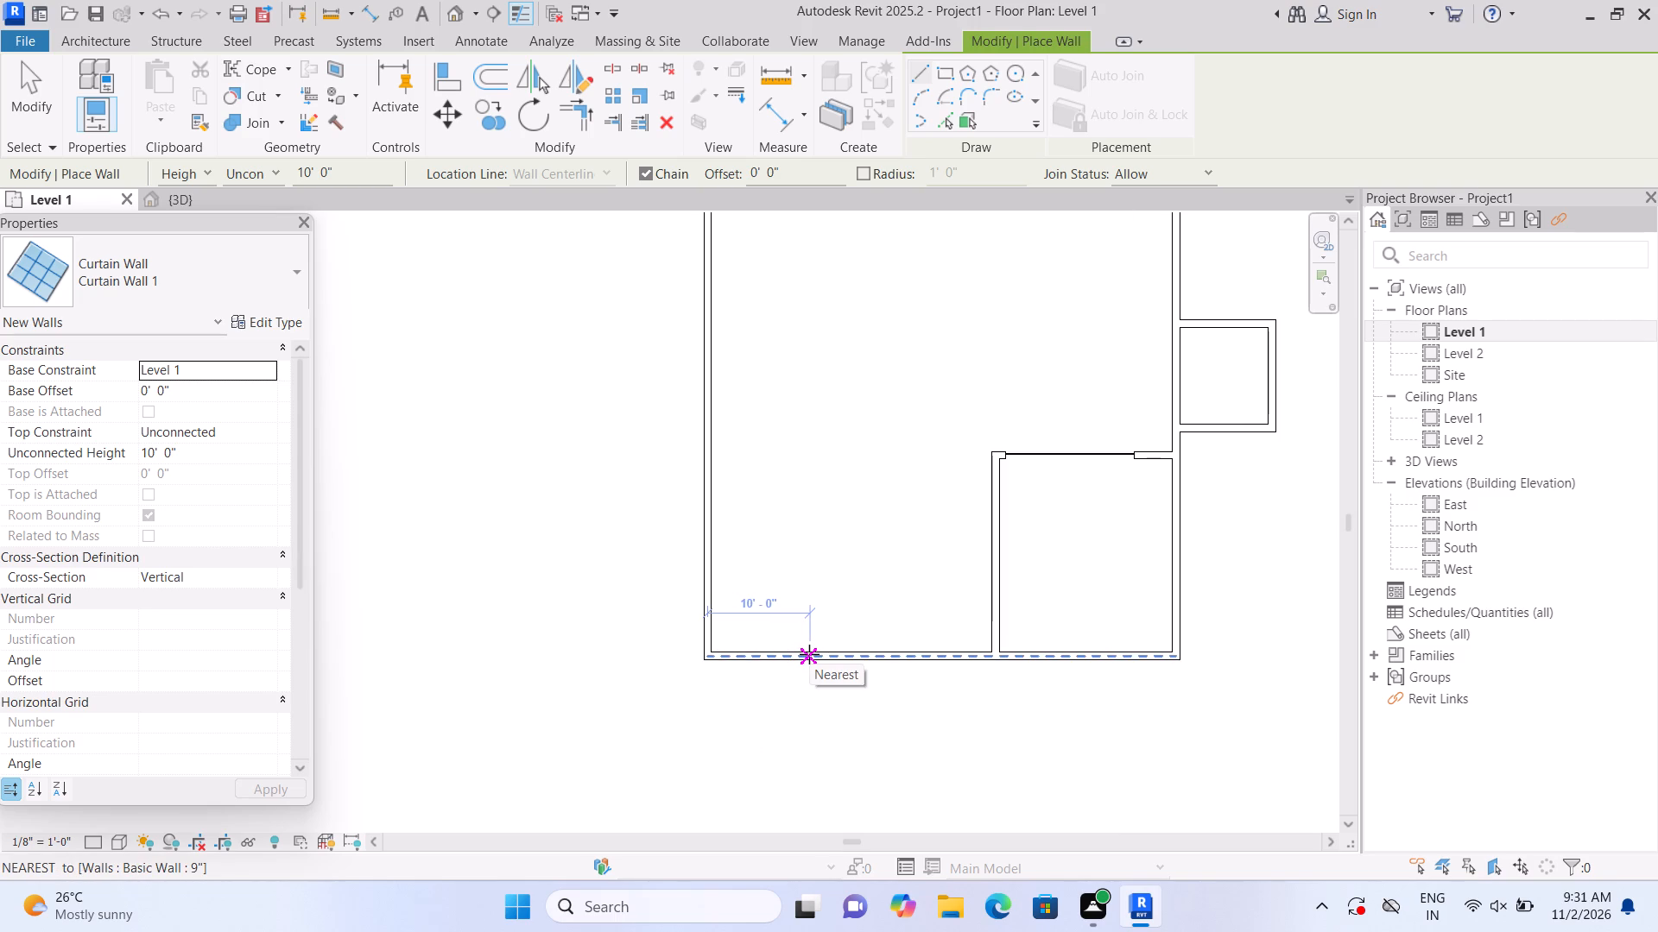
left_click(809, 654)
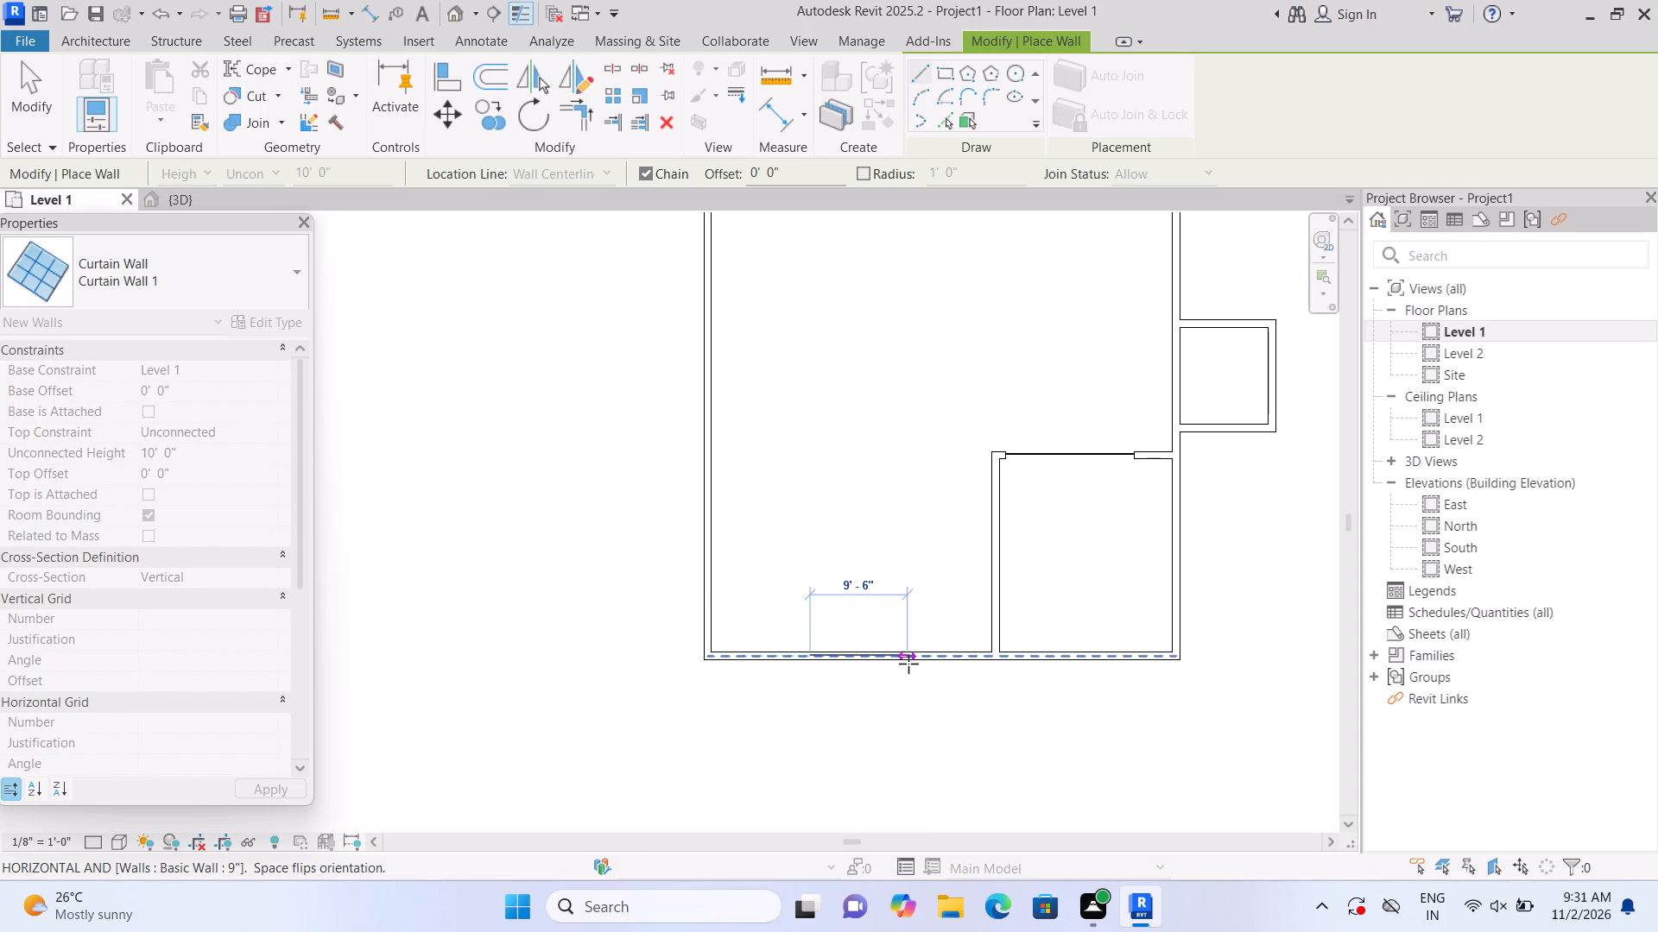
left_click(908, 664)
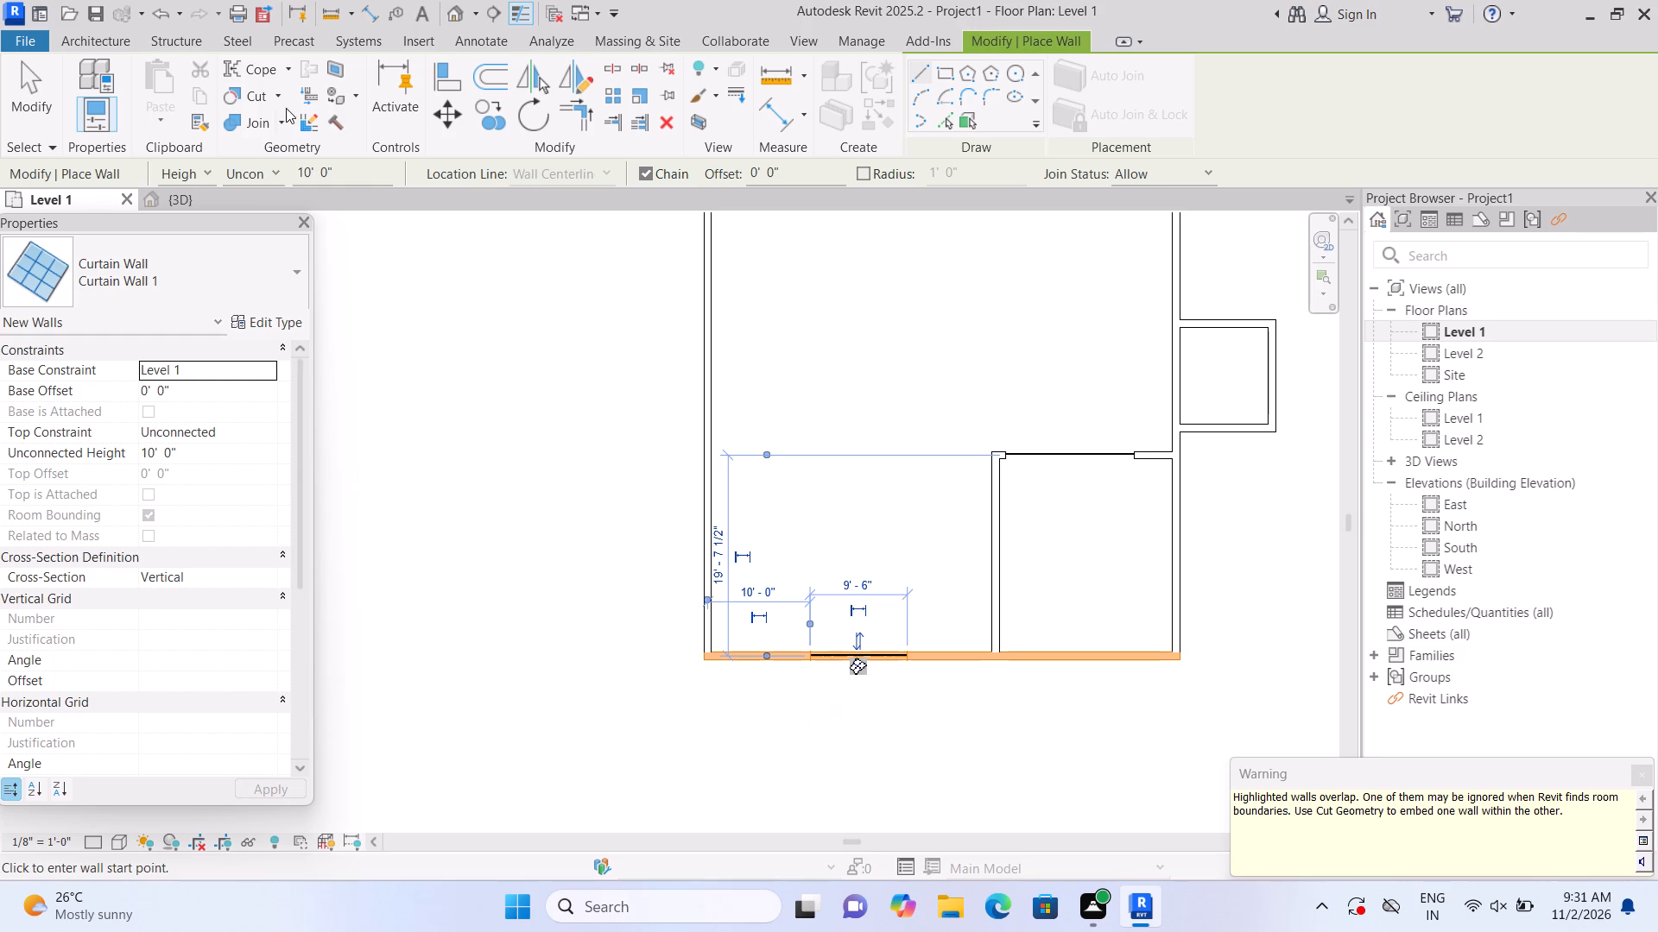
Cut the bottom exterior wall with its overlapping curtain wall and check both glazed openings in the default 3D view.
left_click(282, 99)
left_click(277, 128)
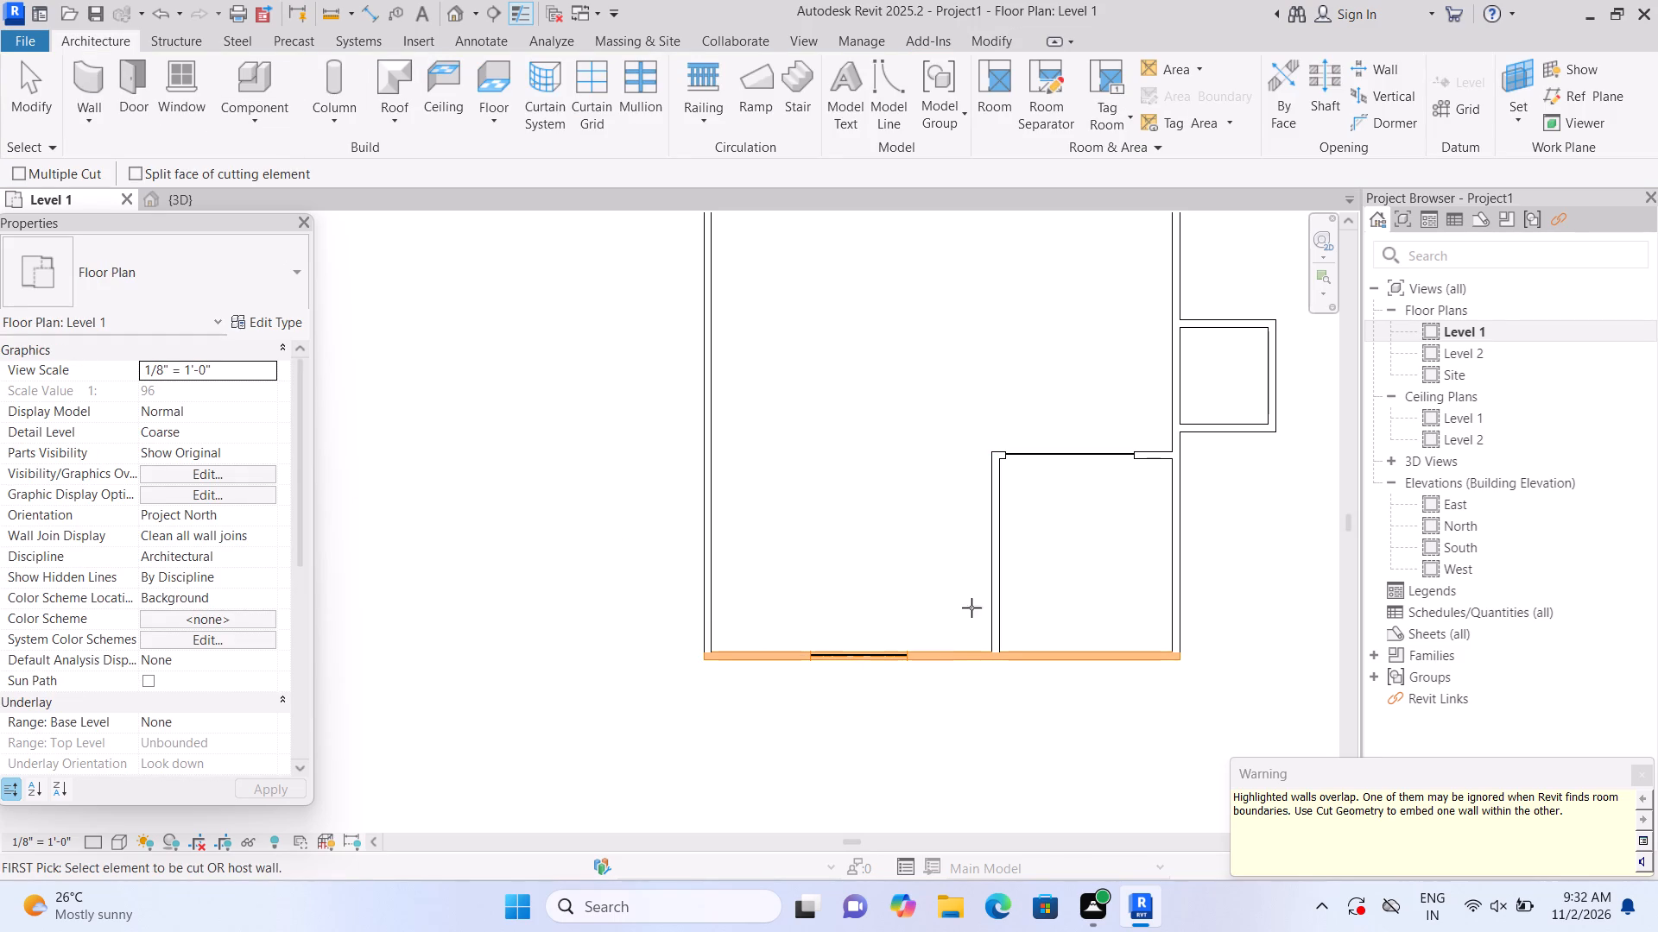
left_click(952, 653)
left_click(856, 658)
scroll(908, 575, "down", 1)
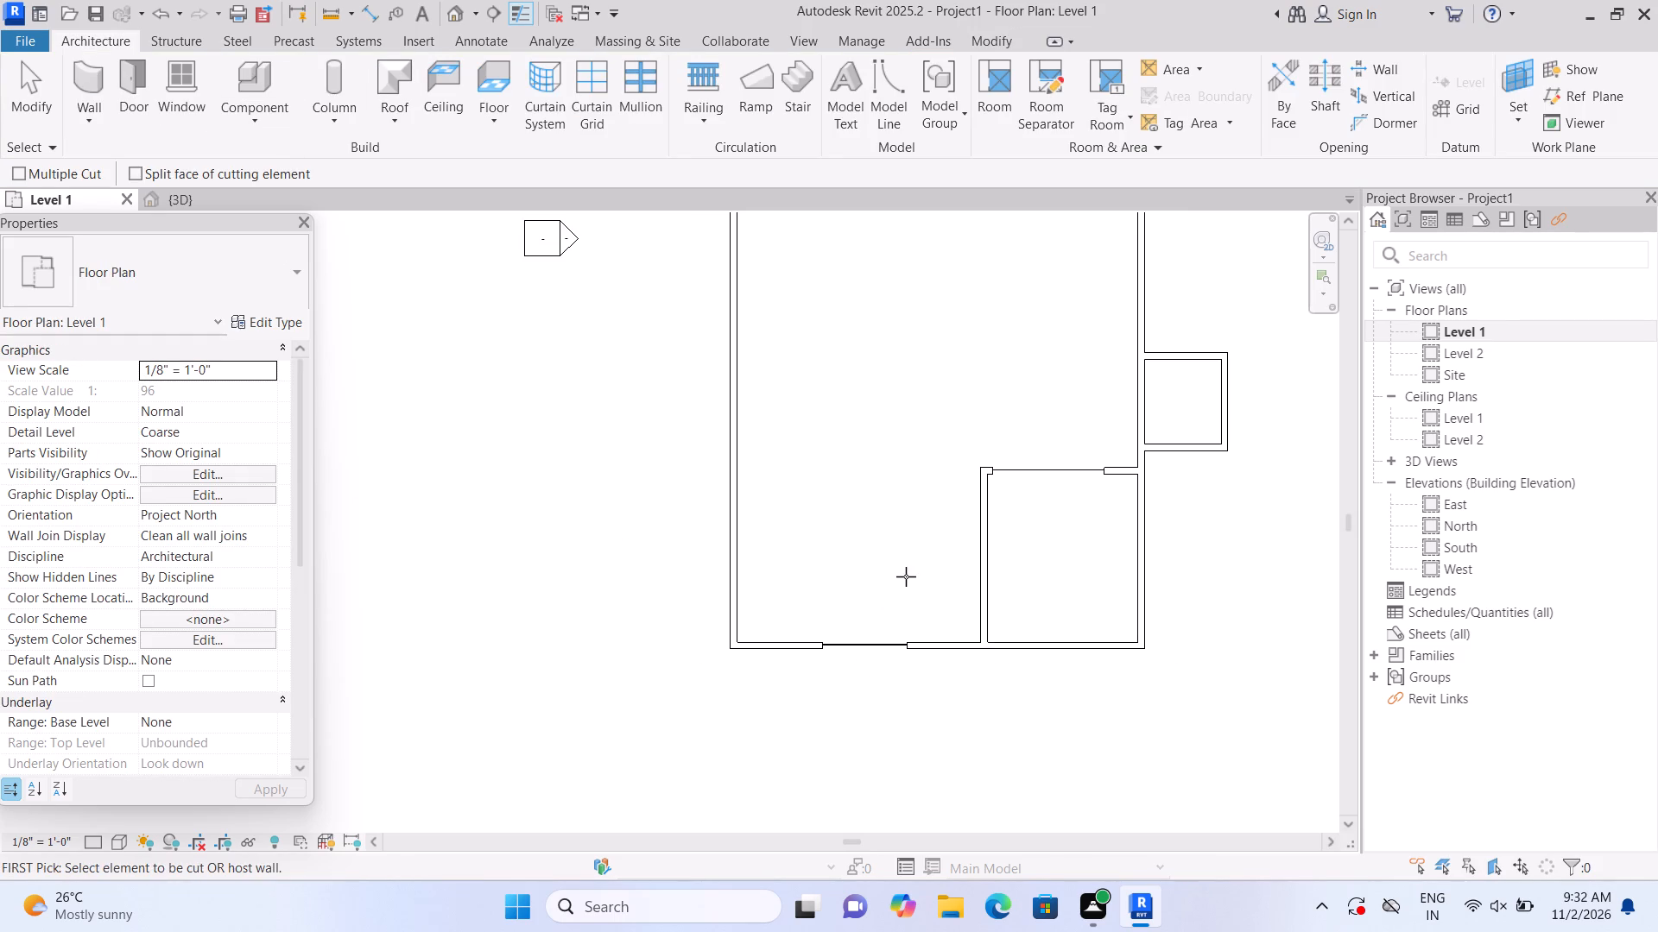
left_click(451, 16)
scroll(465, 798, "up", 1)
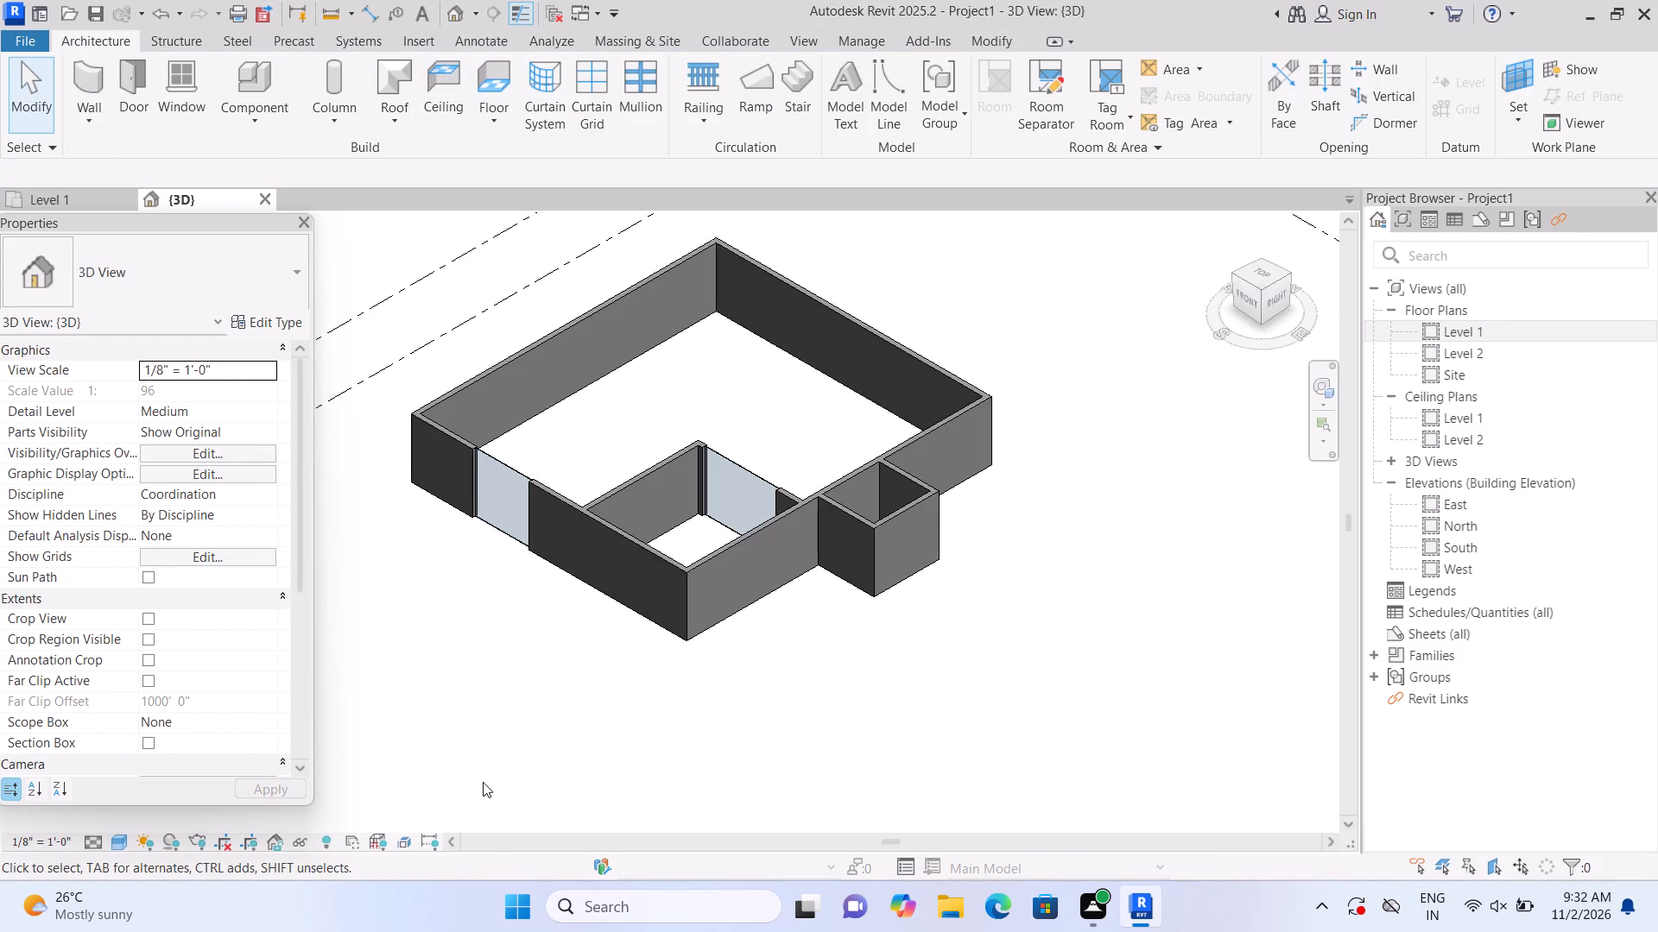
scroll(553, 653, "up", 1)
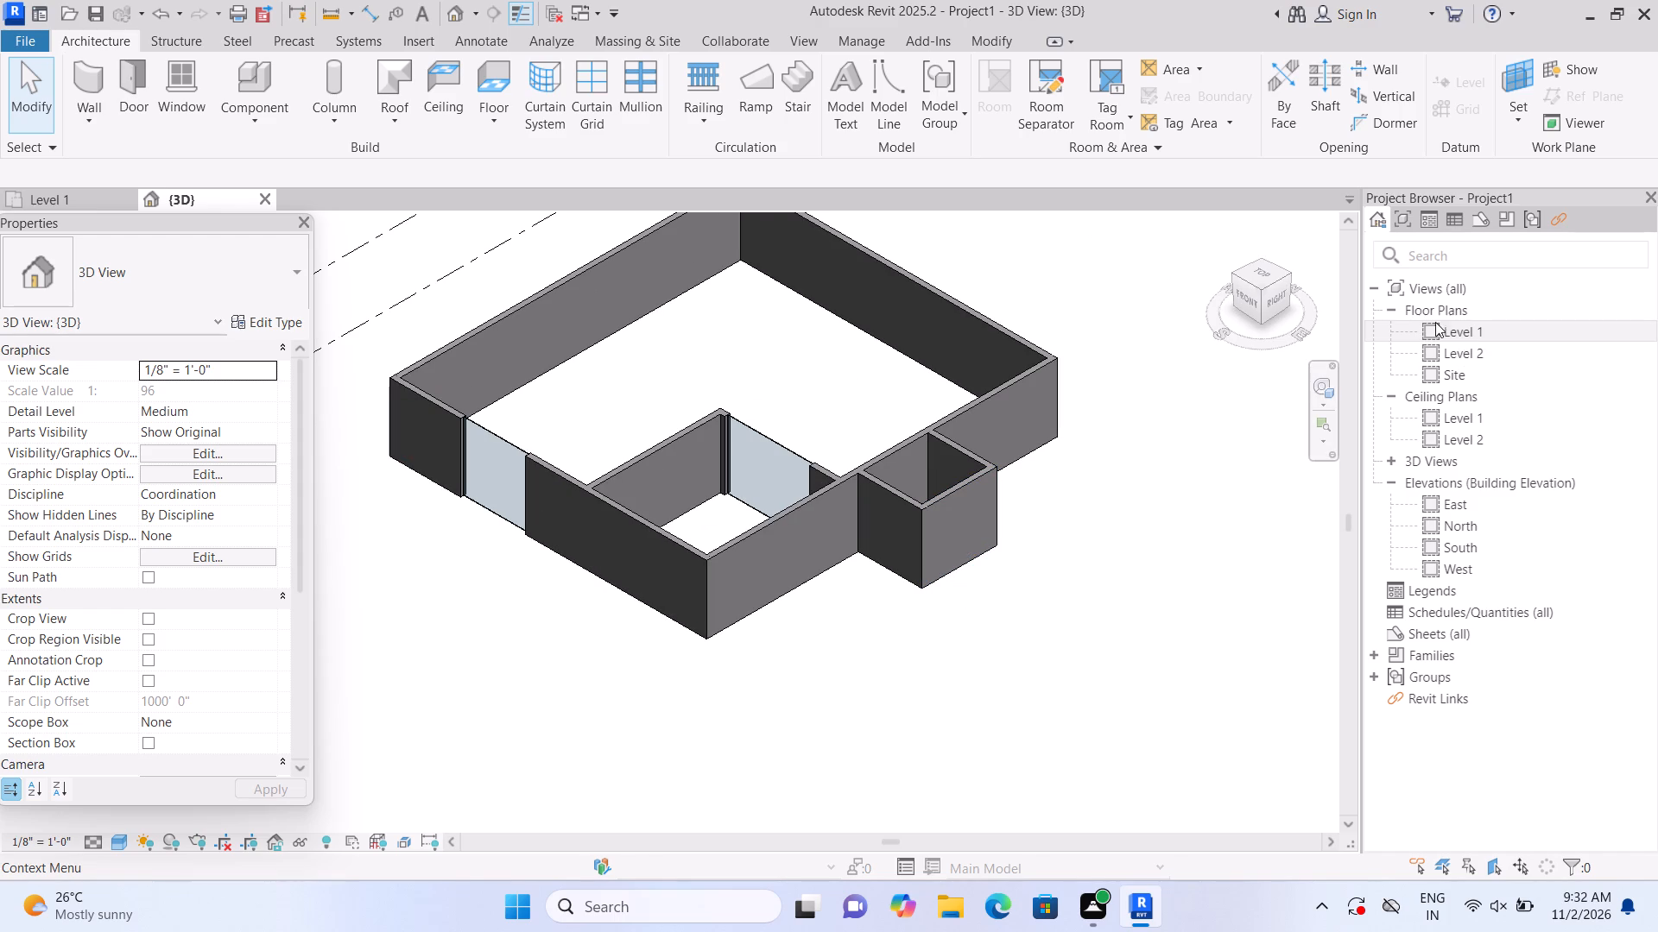
In the Level 1 plan, split the right exterior wall at the lower face of the corner room's top wall.
double_click(1425, 330)
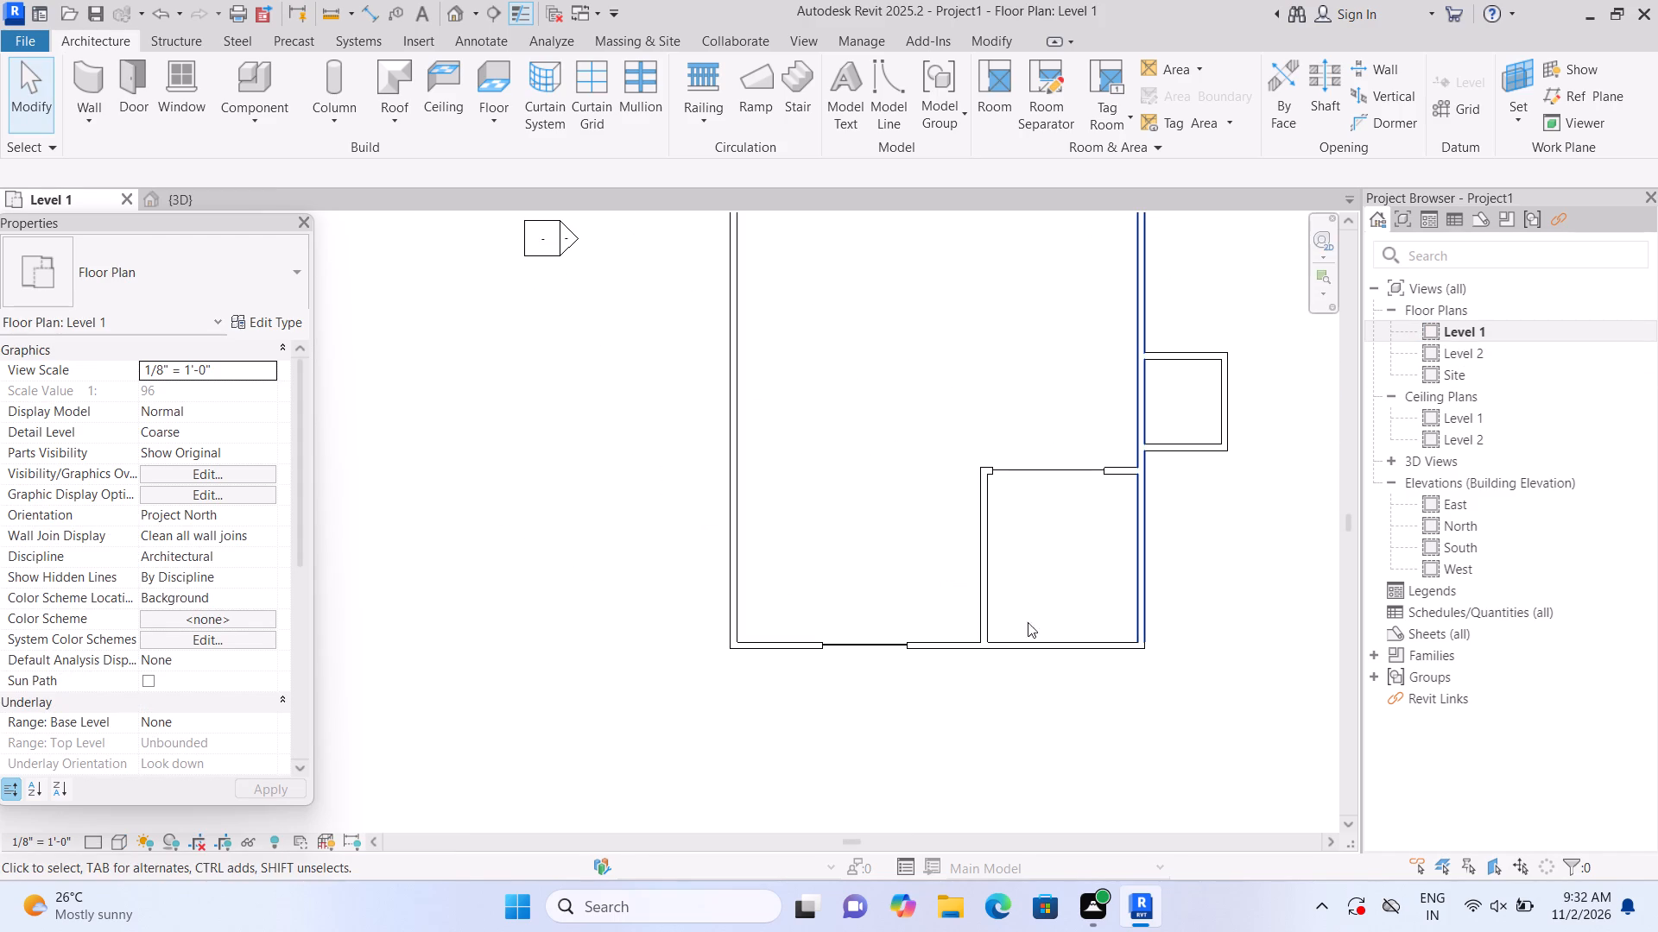
middle_click_drag(984, 671, 875, 730)
scroll(933, 696, "down", 1)
scroll(949, 739, "up", 1)
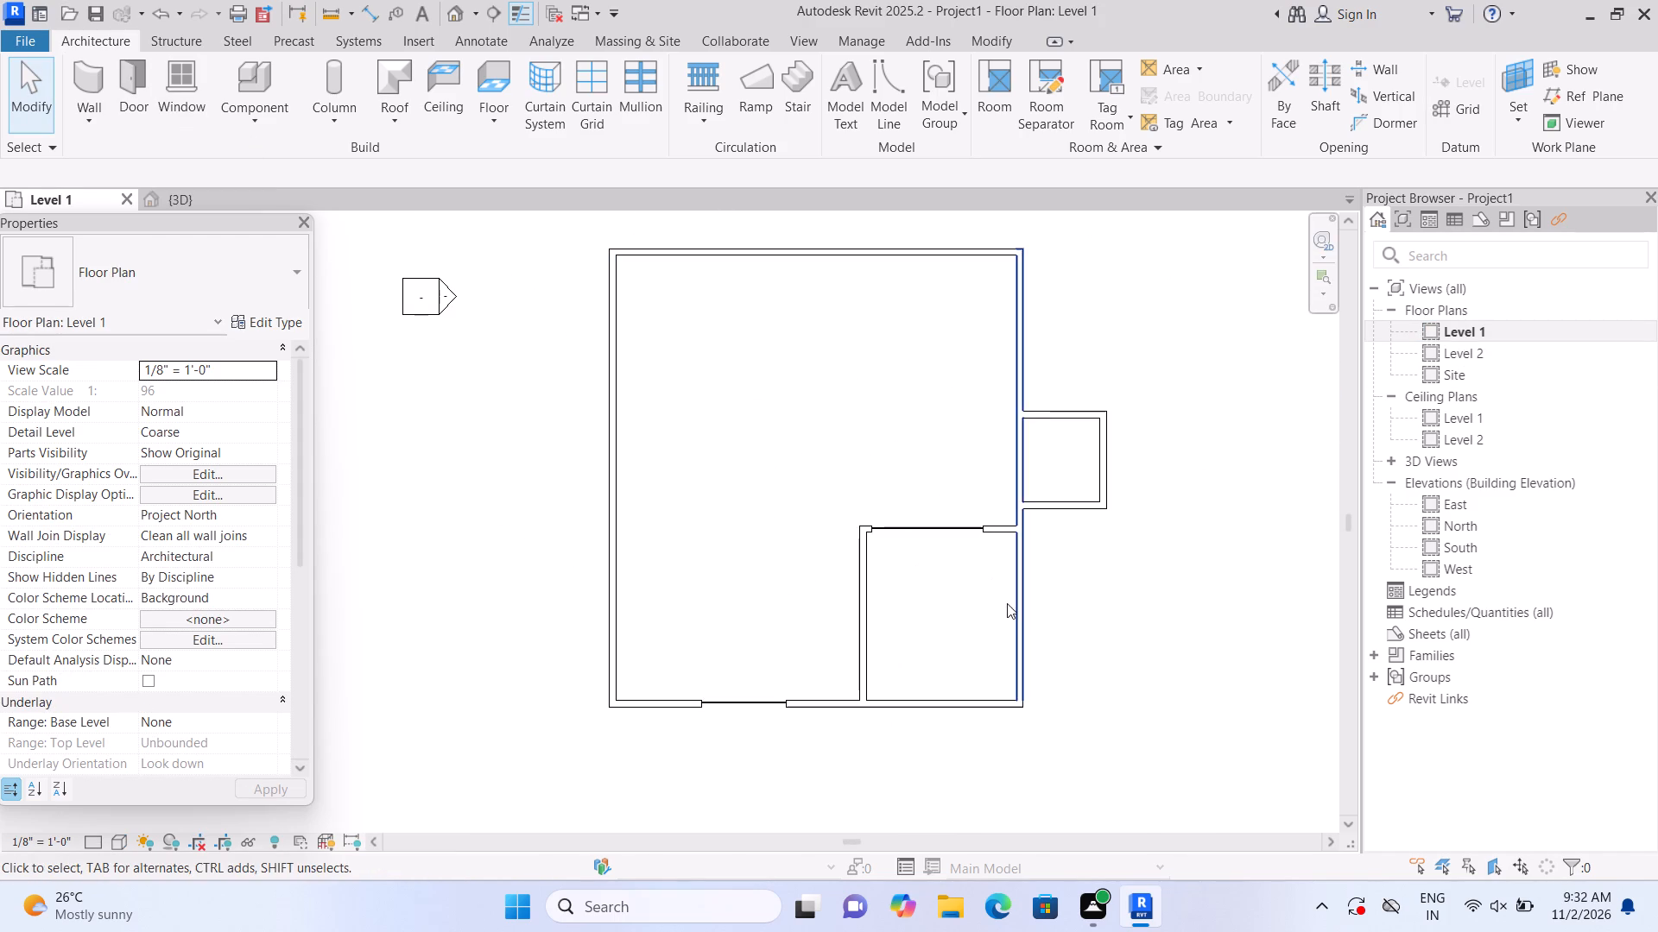
left_click(892, 104)
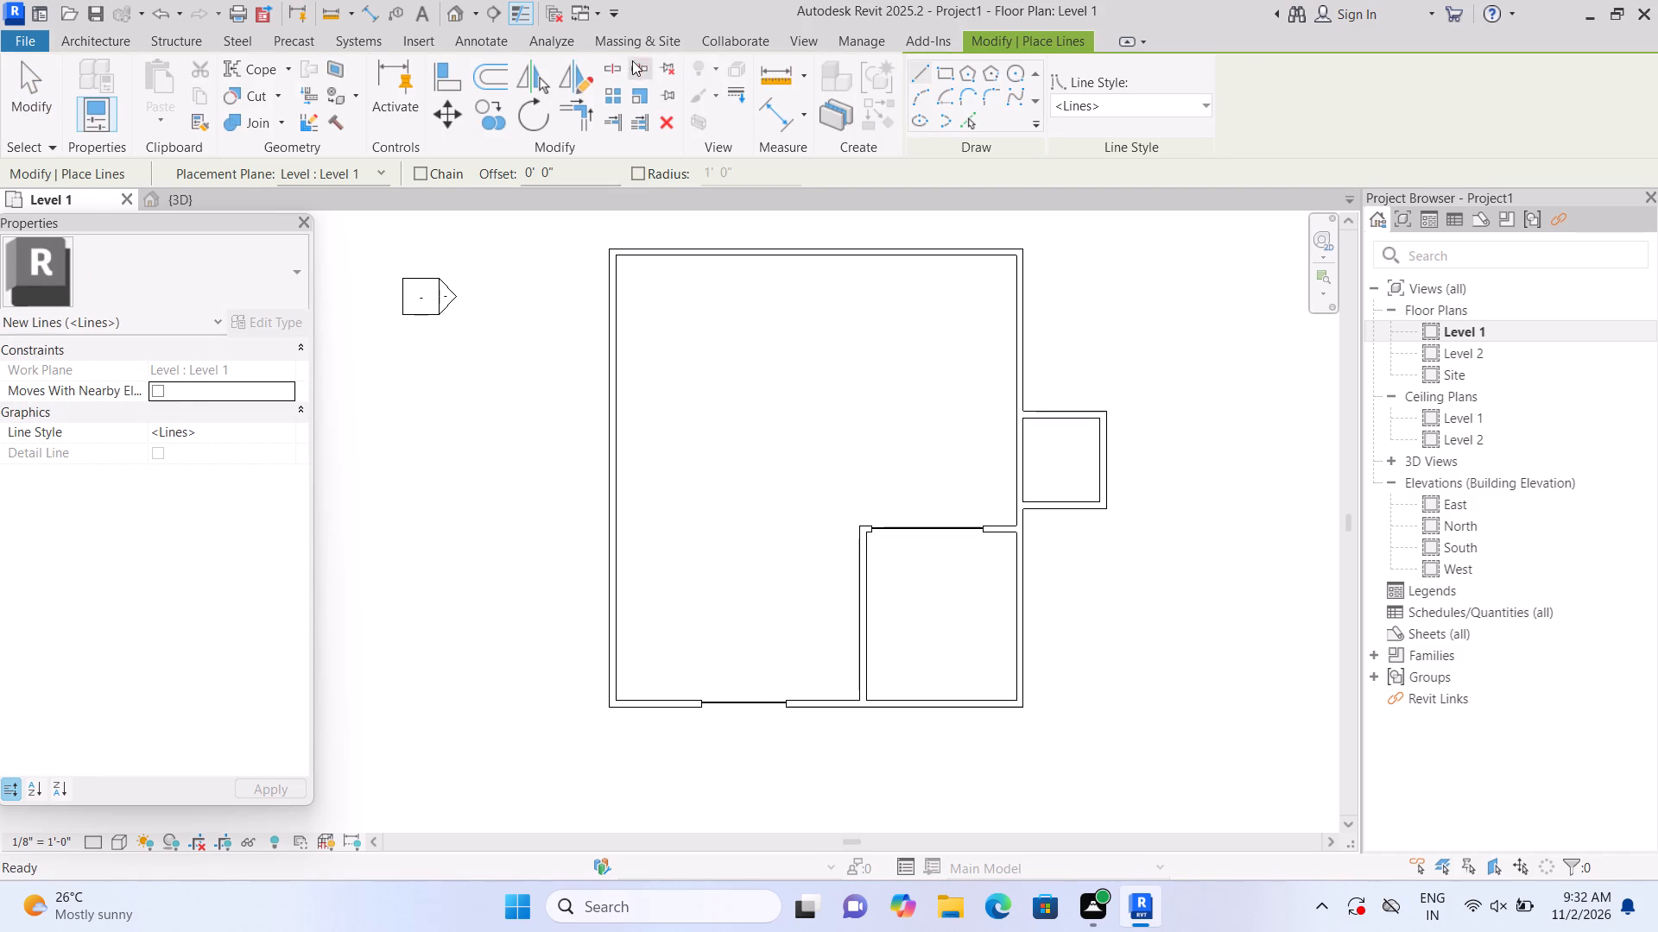
left_click(616, 63)
scroll(1111, 594, "up", 6)
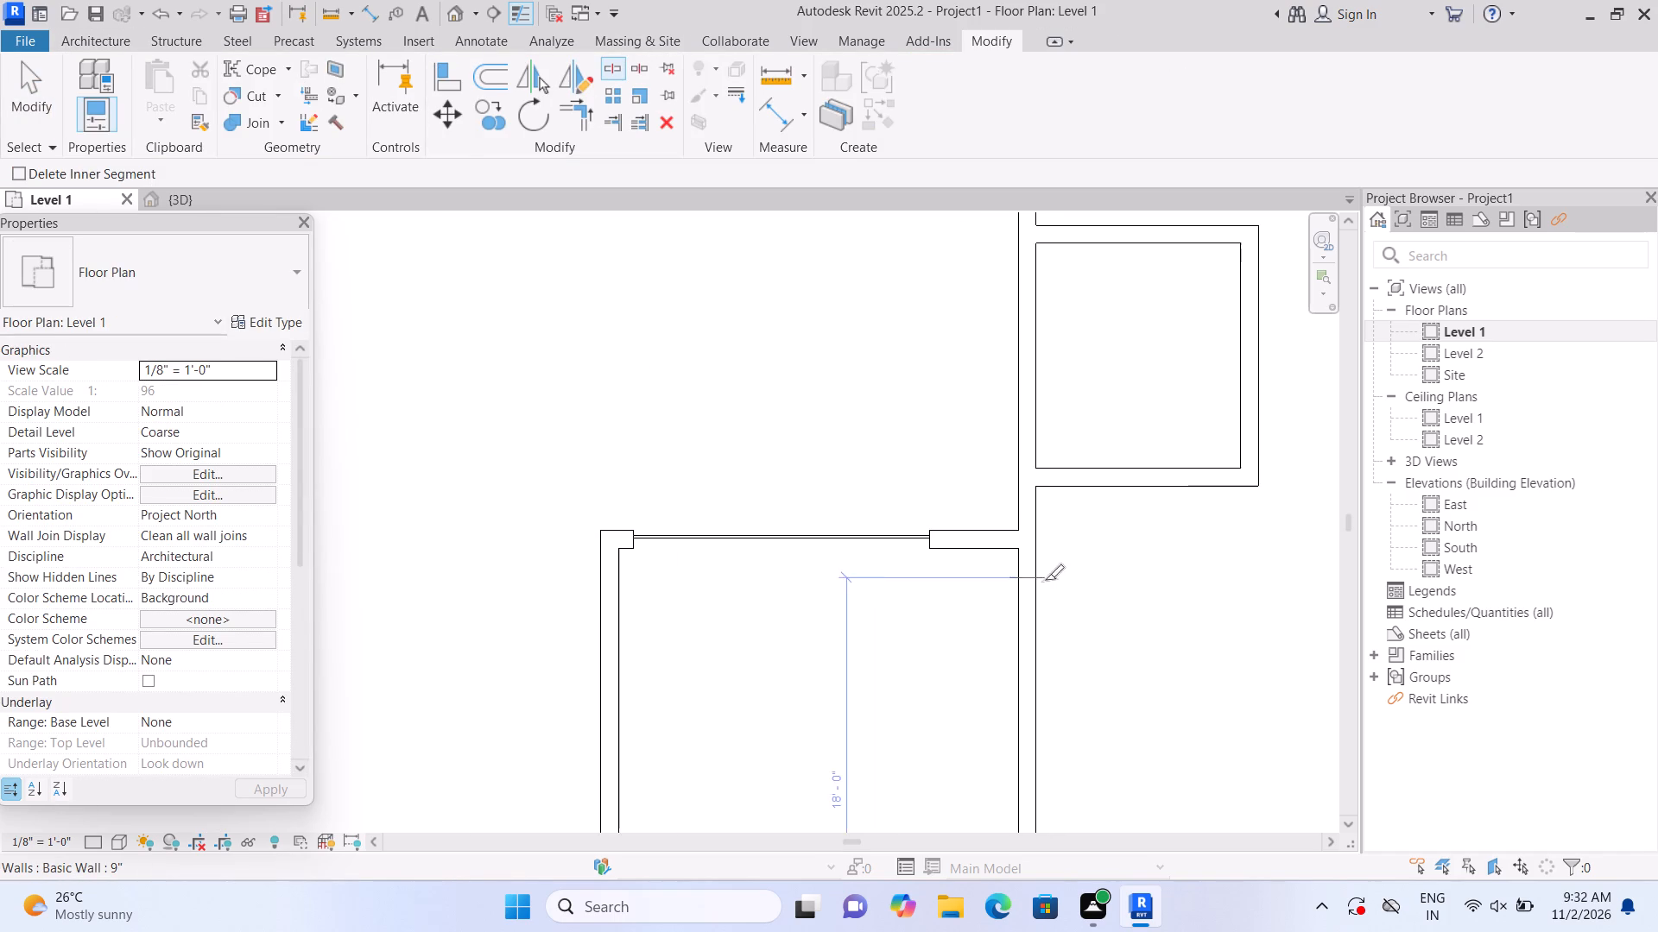
scroll(1045, 580, "up", 12)
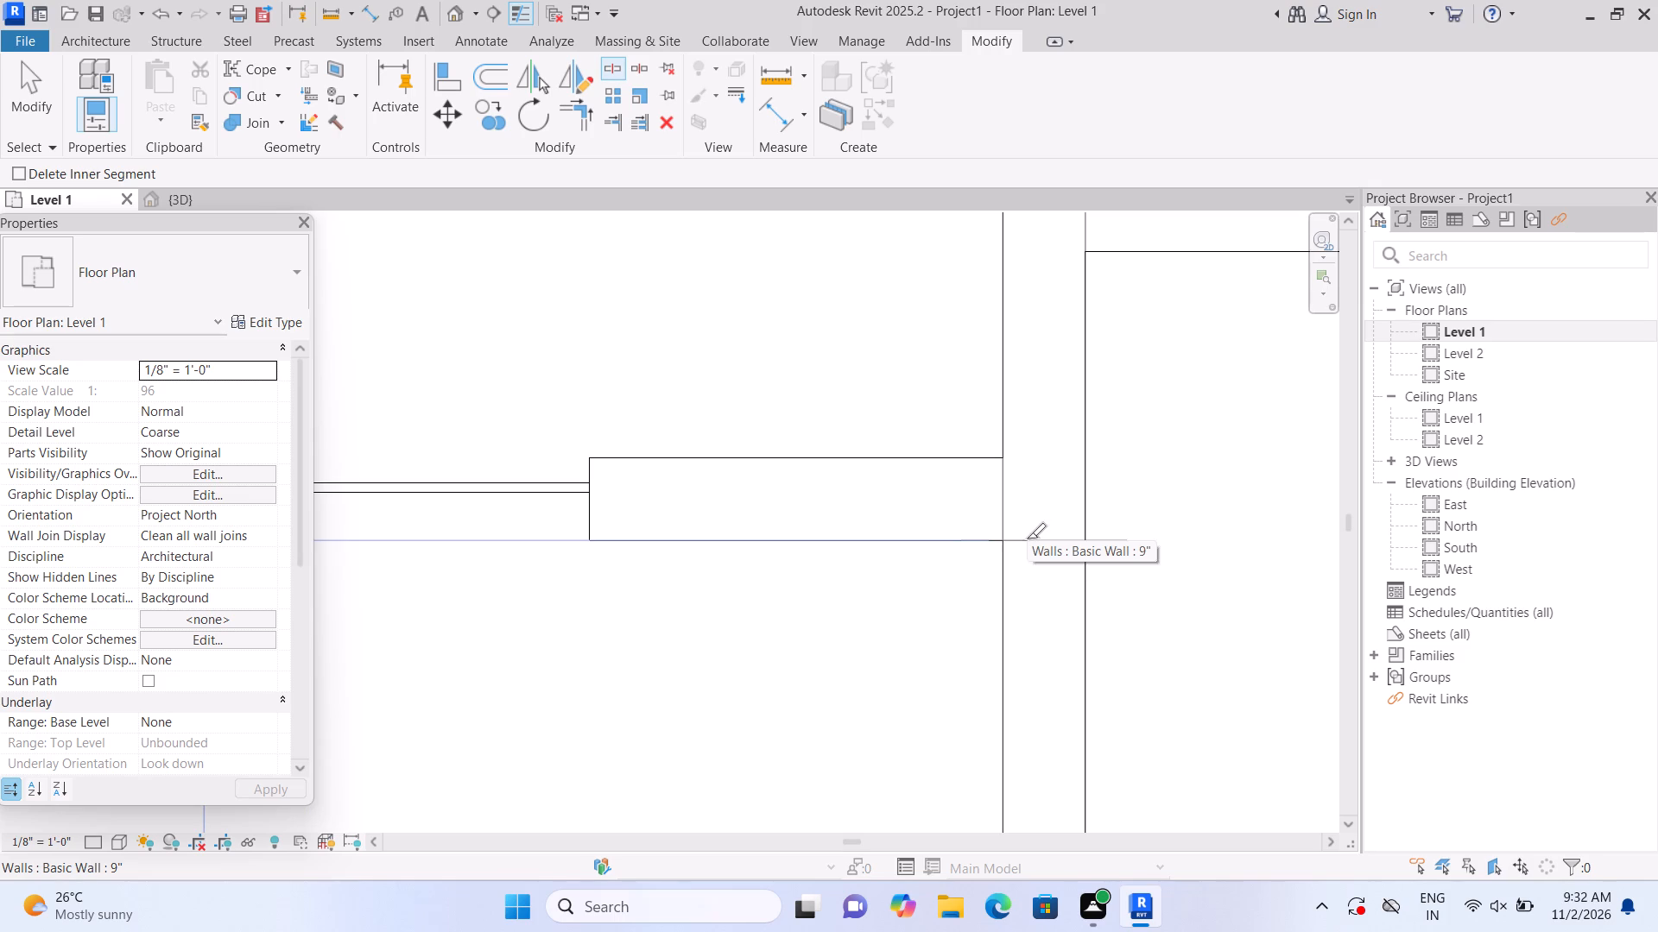
left_click(1027, 538)
scroll(1002, 612, "down", 7)
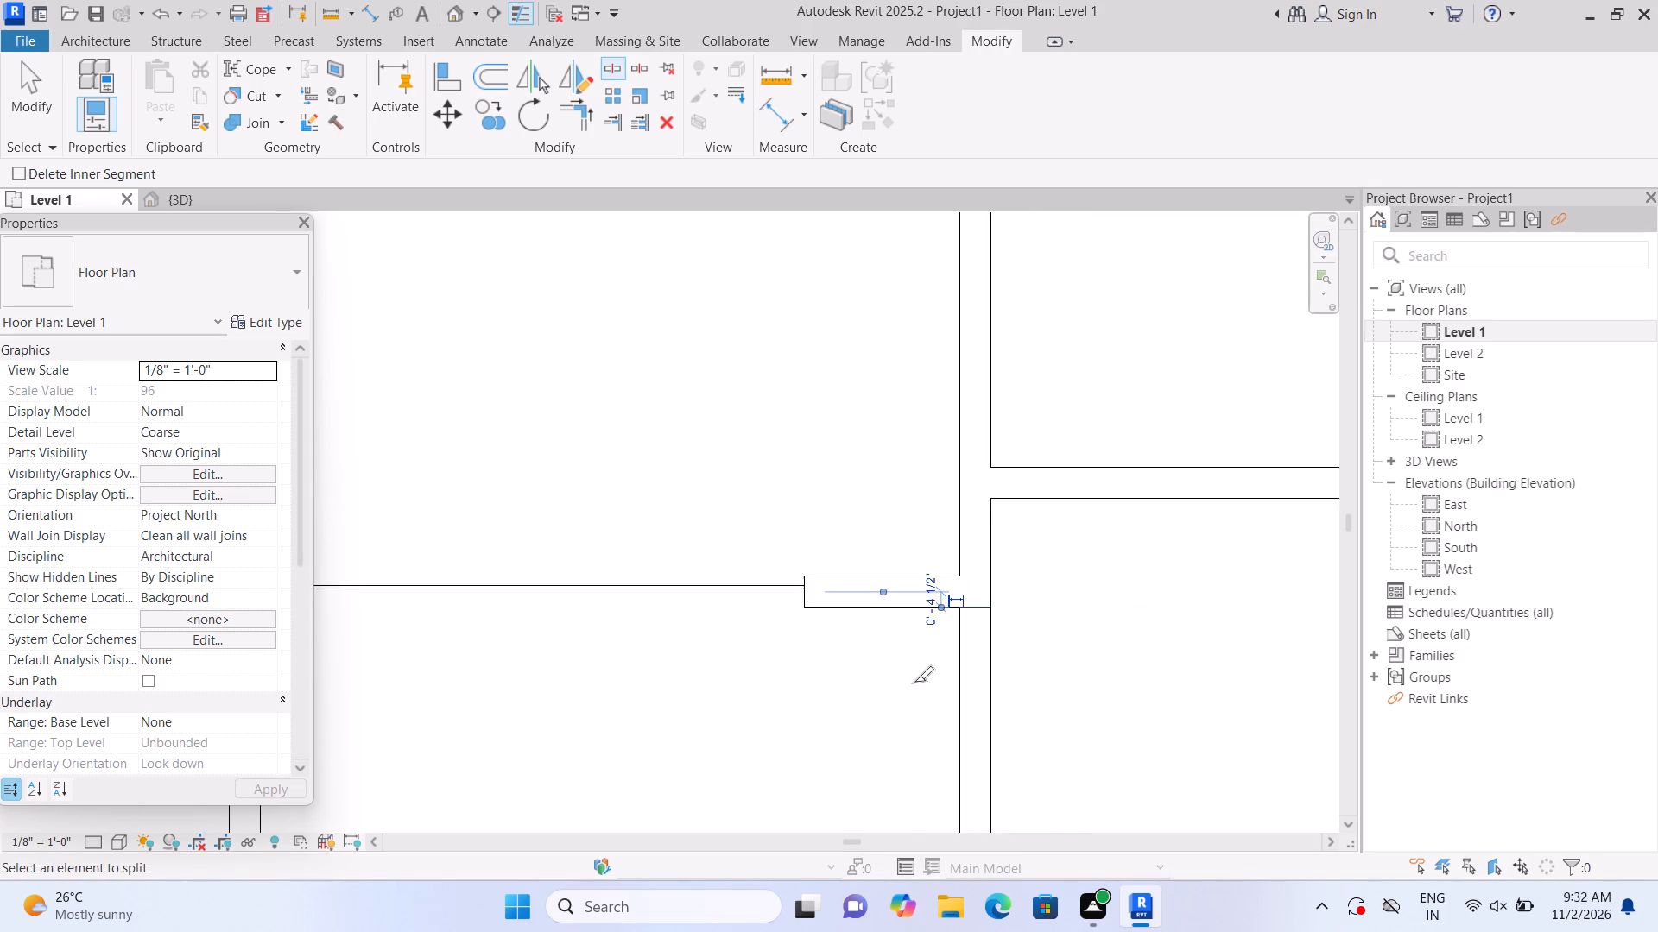
scroll(910, 694, "down", 6)
middle_click_drag(873, 758, 842, 399)
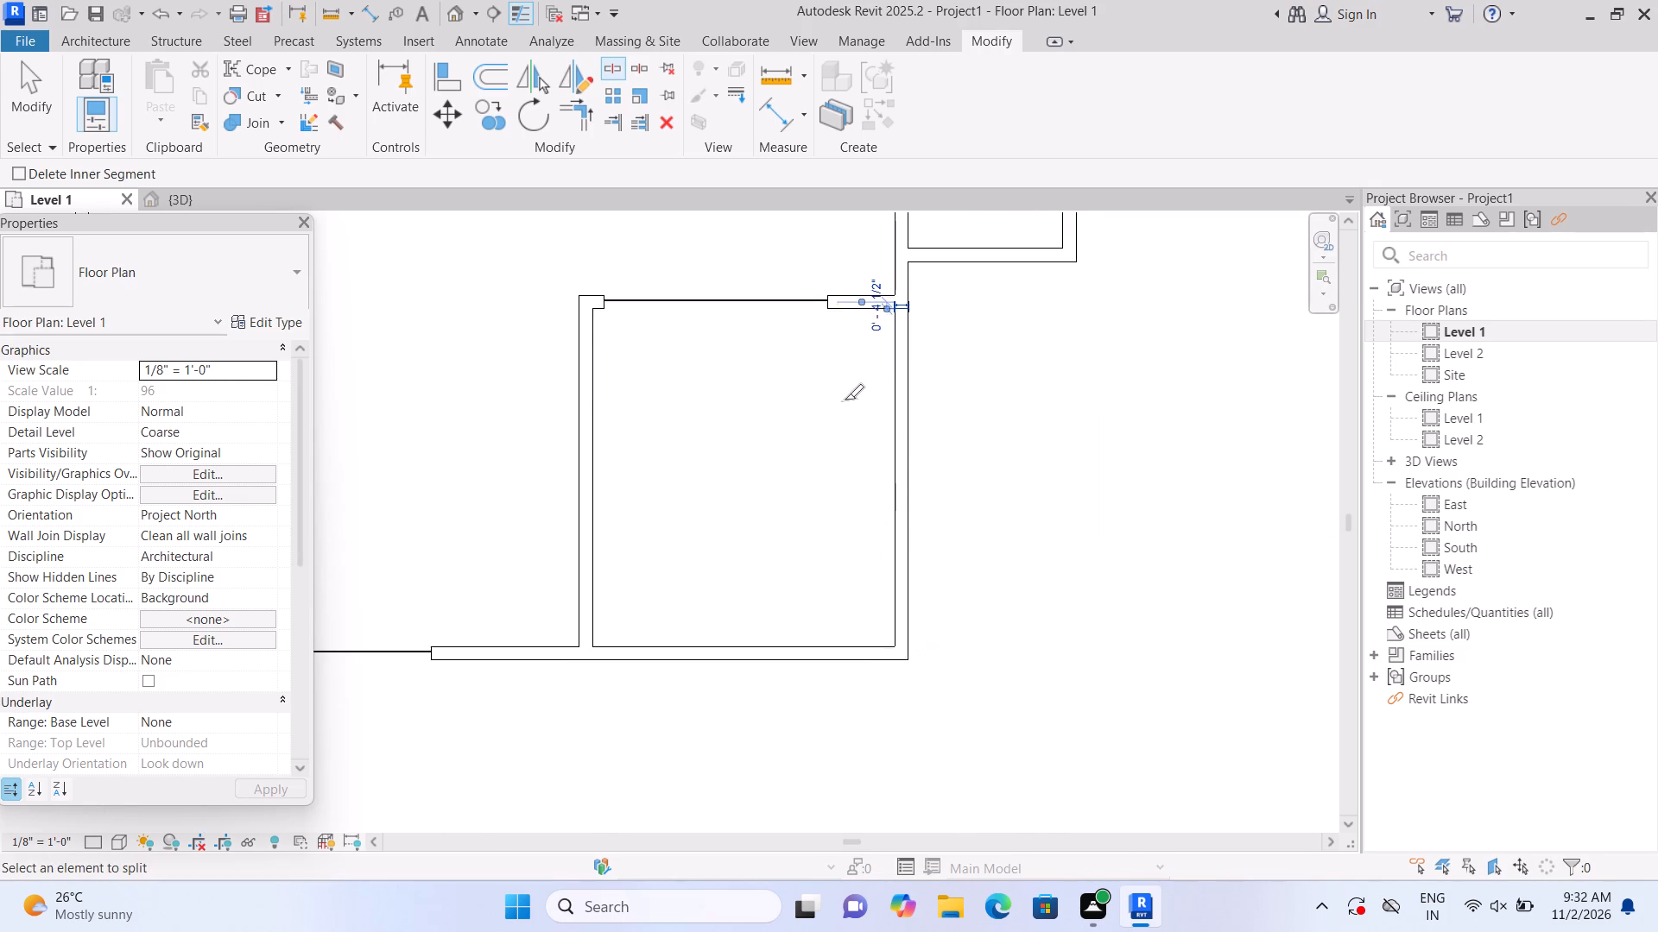
scroll(849, 413, "up", 2)
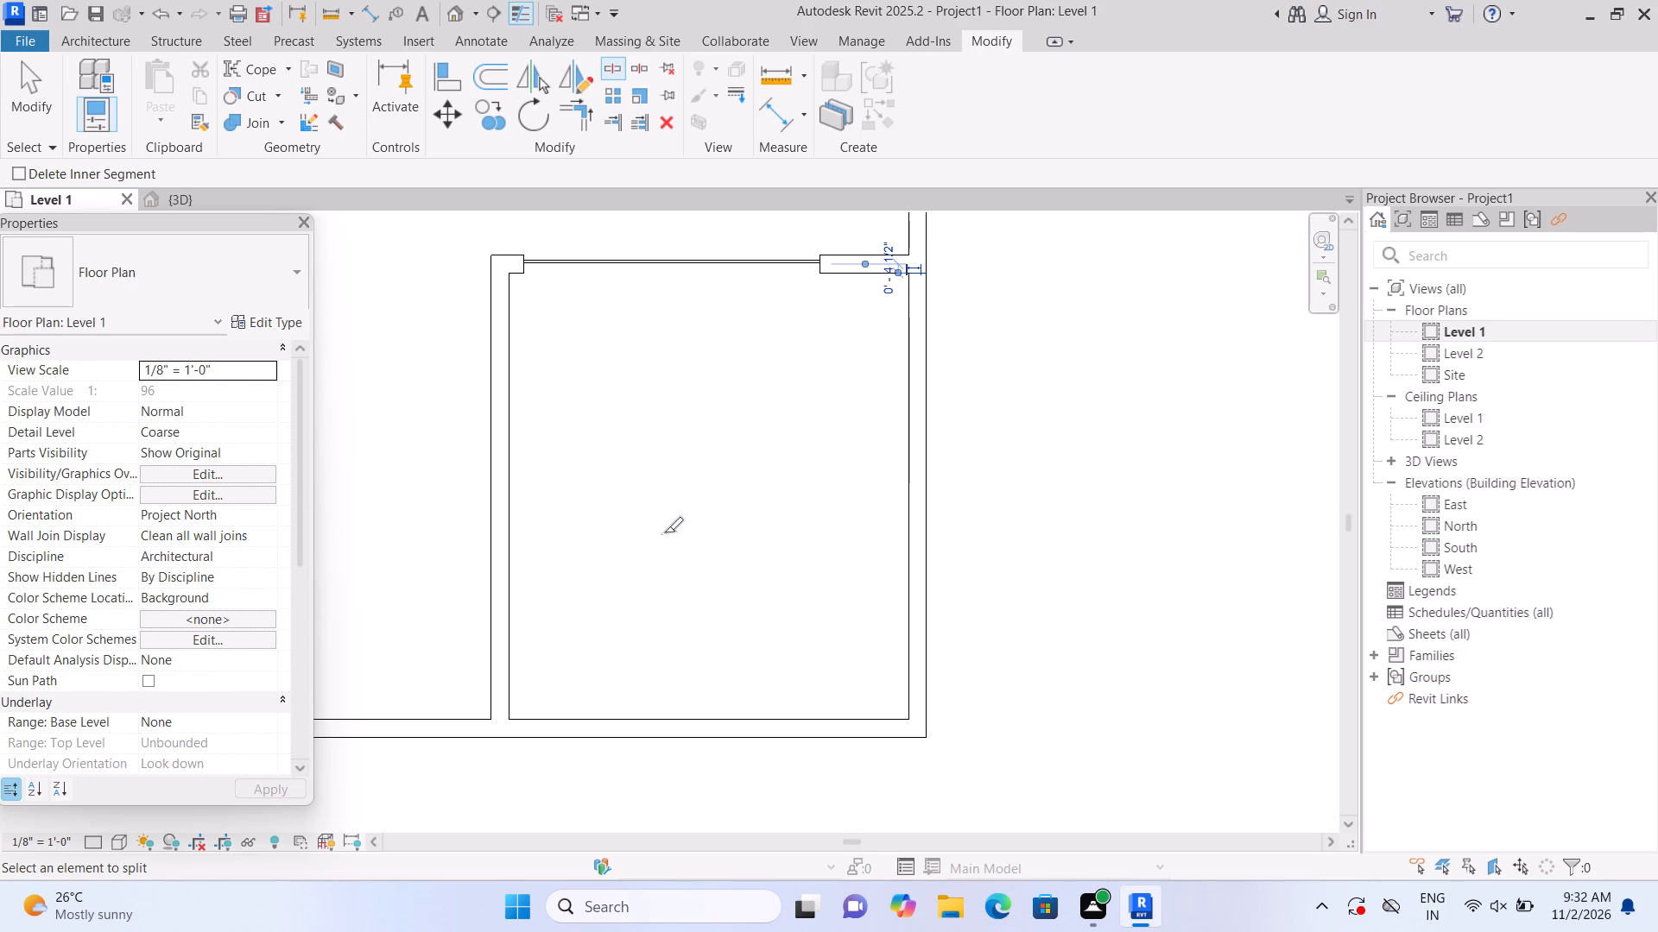
key("Escape")
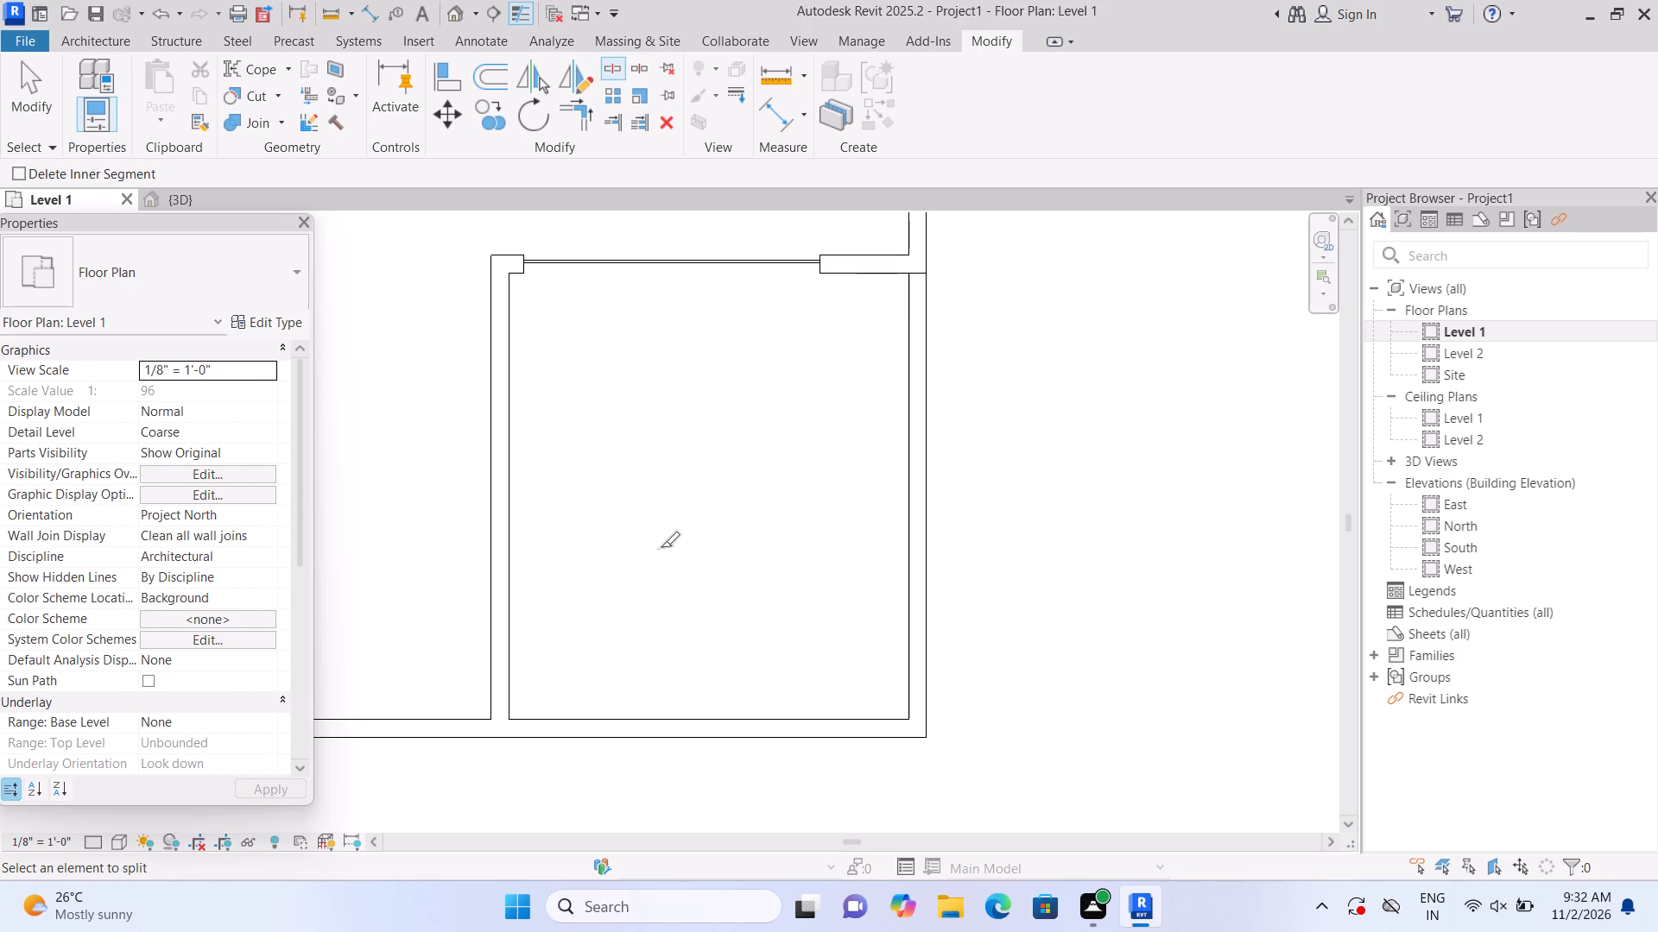
key("Escape")
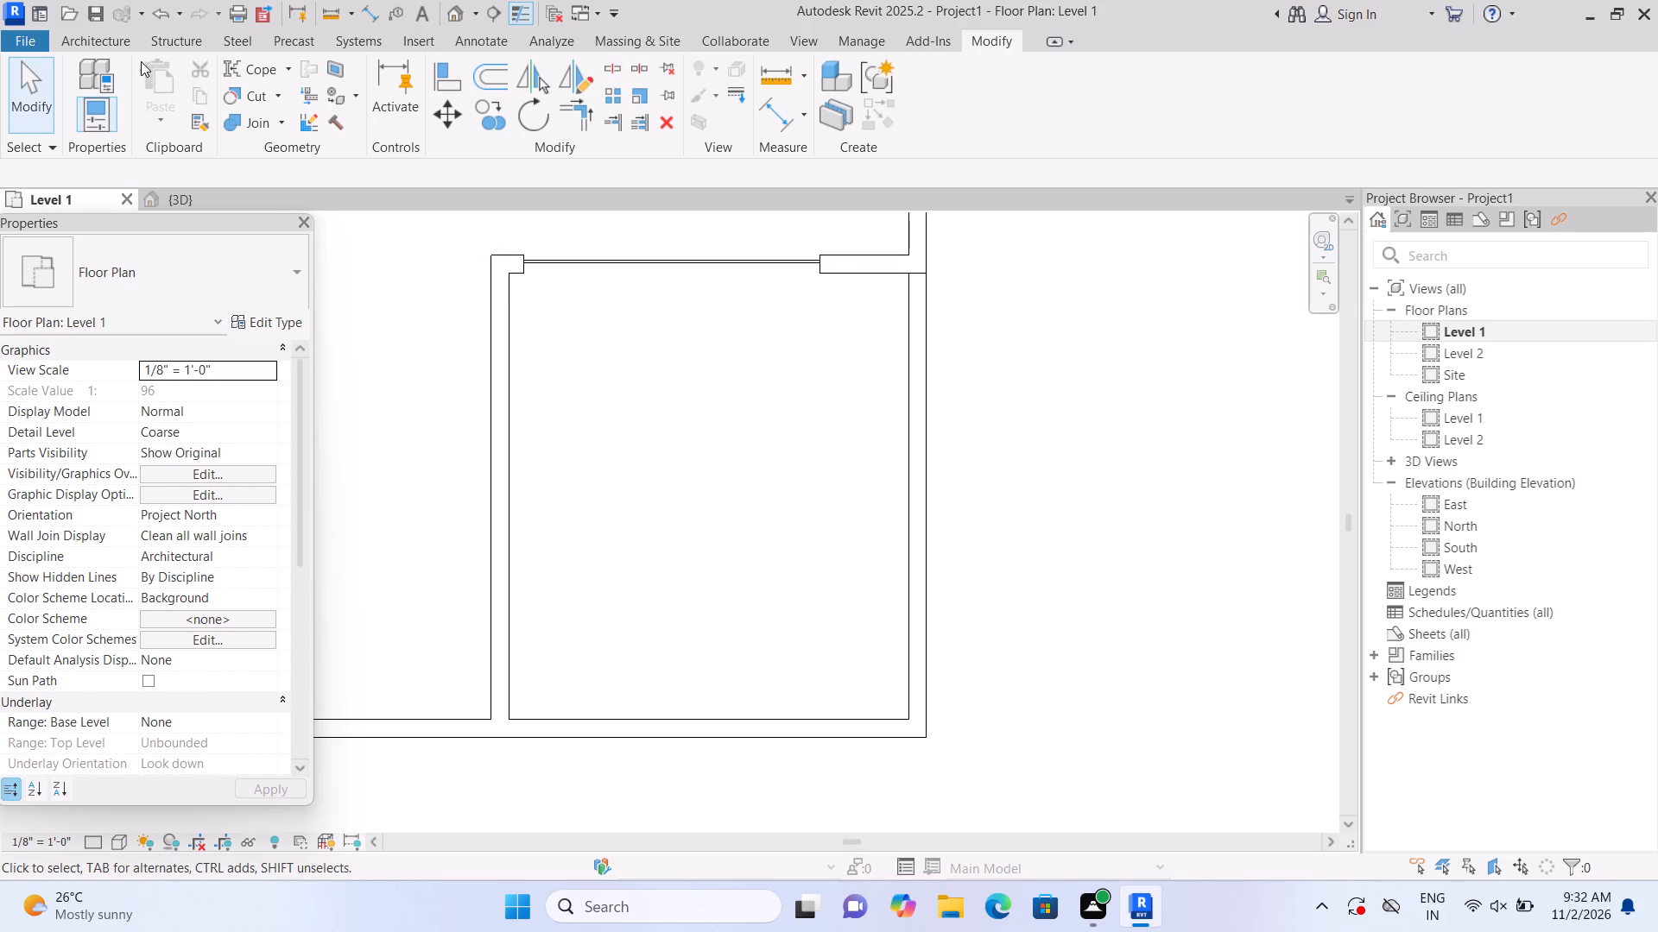
Delete the lower segment of the right exterior wall, opening the corner room's right side.
left_click(914, 496)
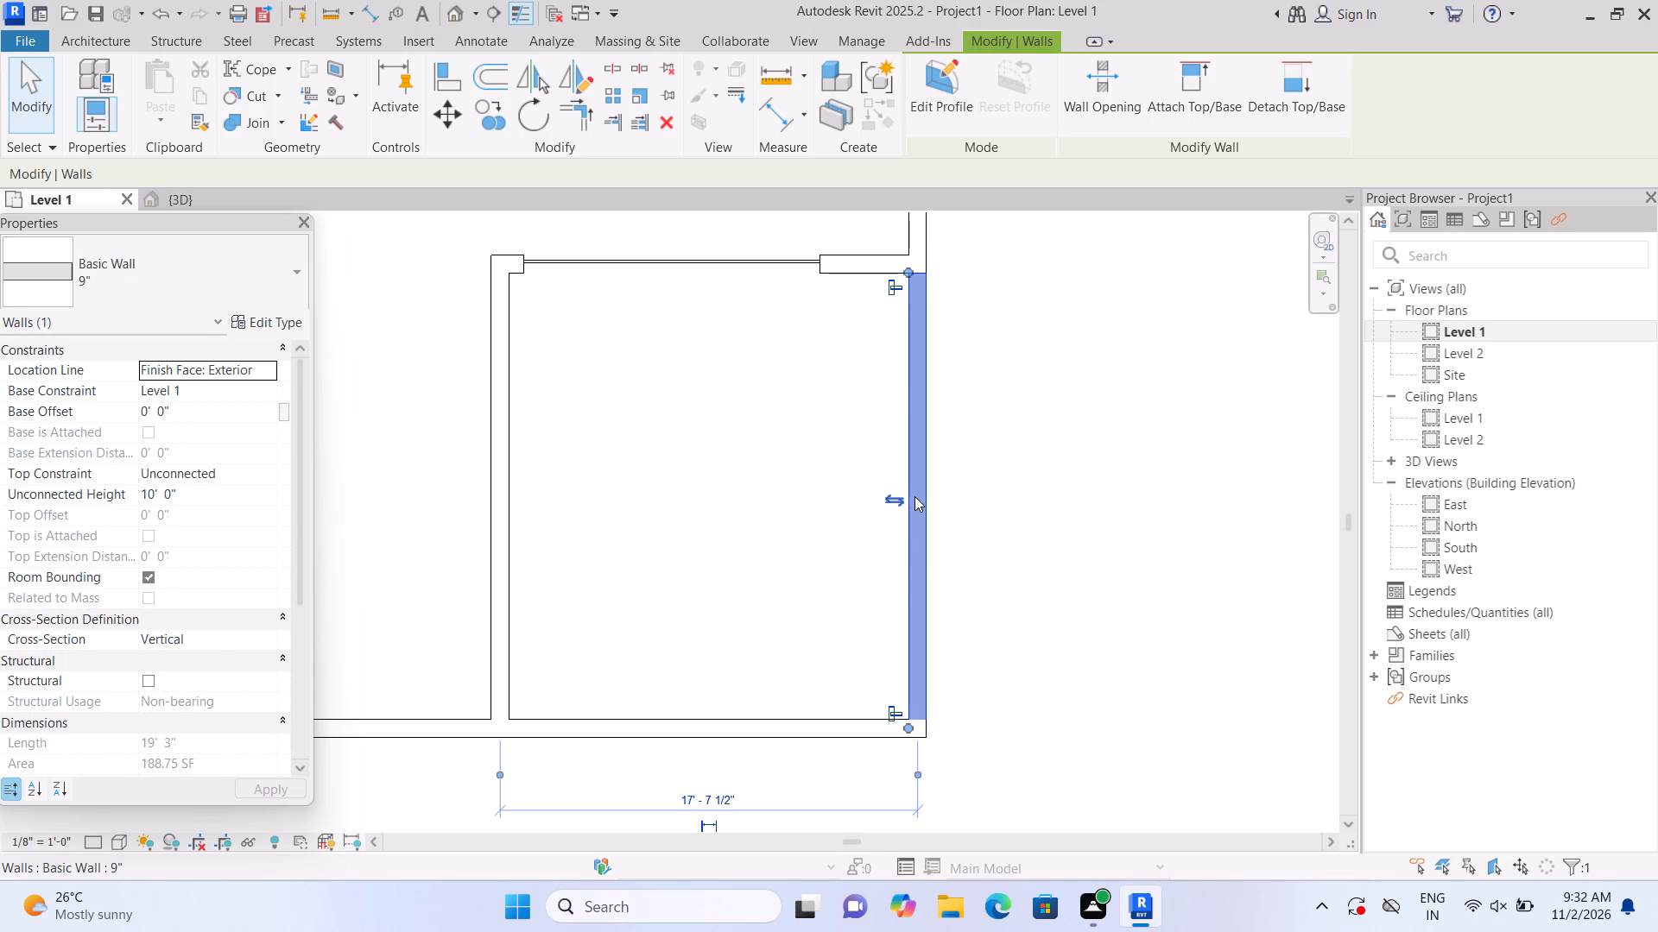
key("Delete")
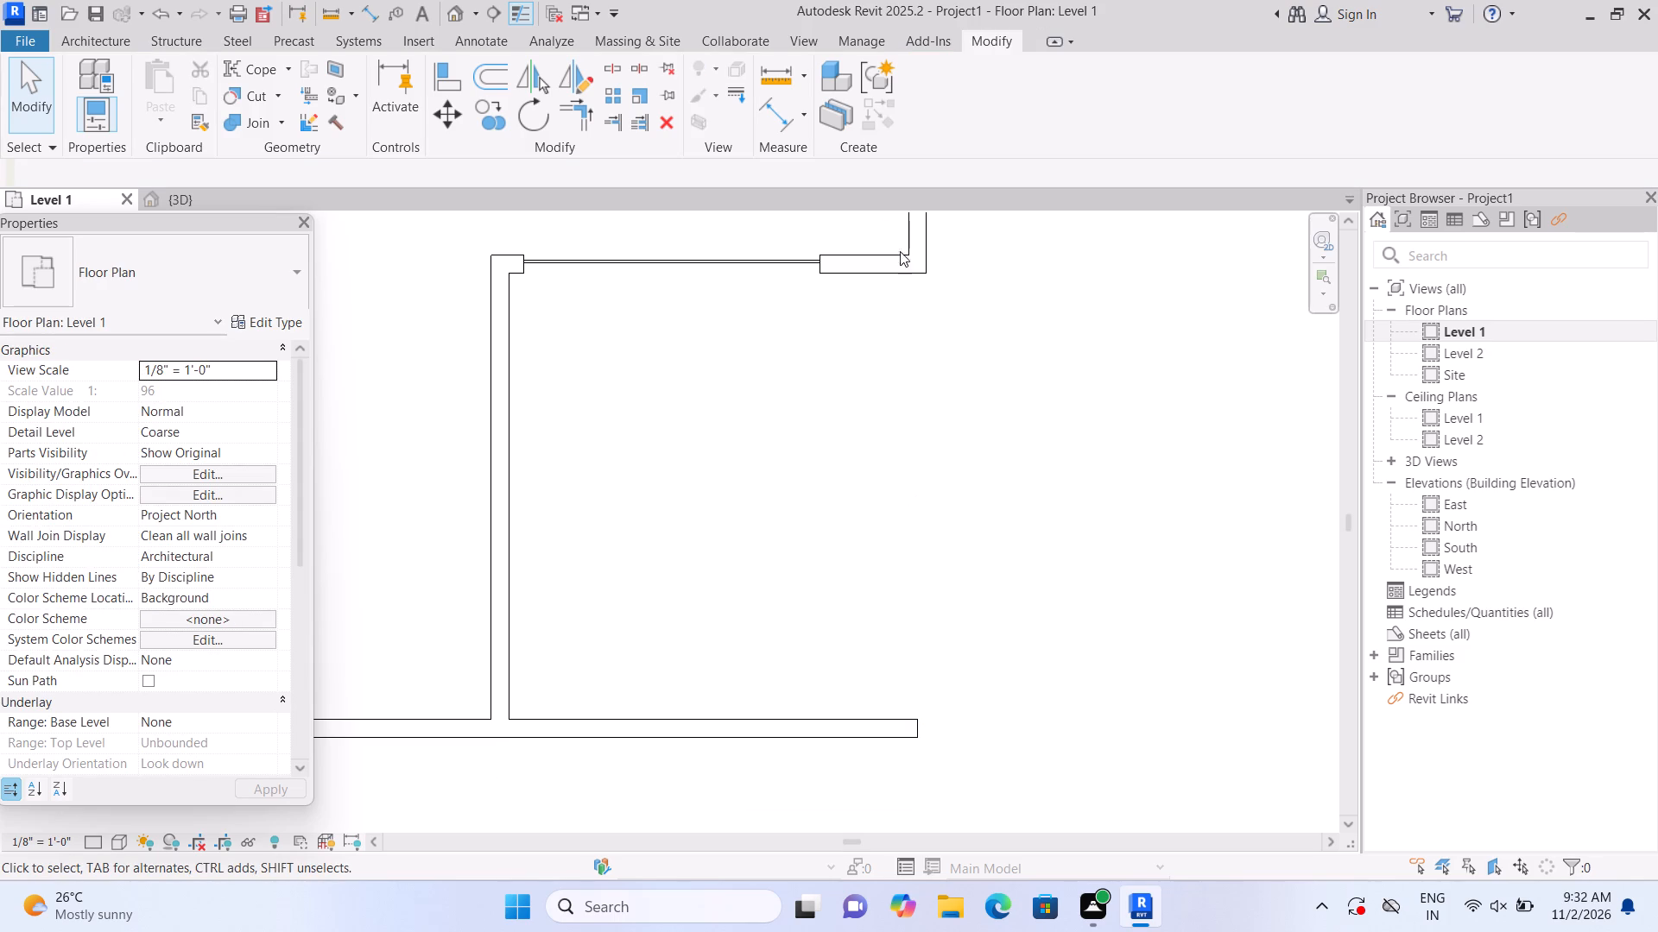
scroll(934, 305, "down", 5)
middle_click_drag(953, 381, 870, 520)
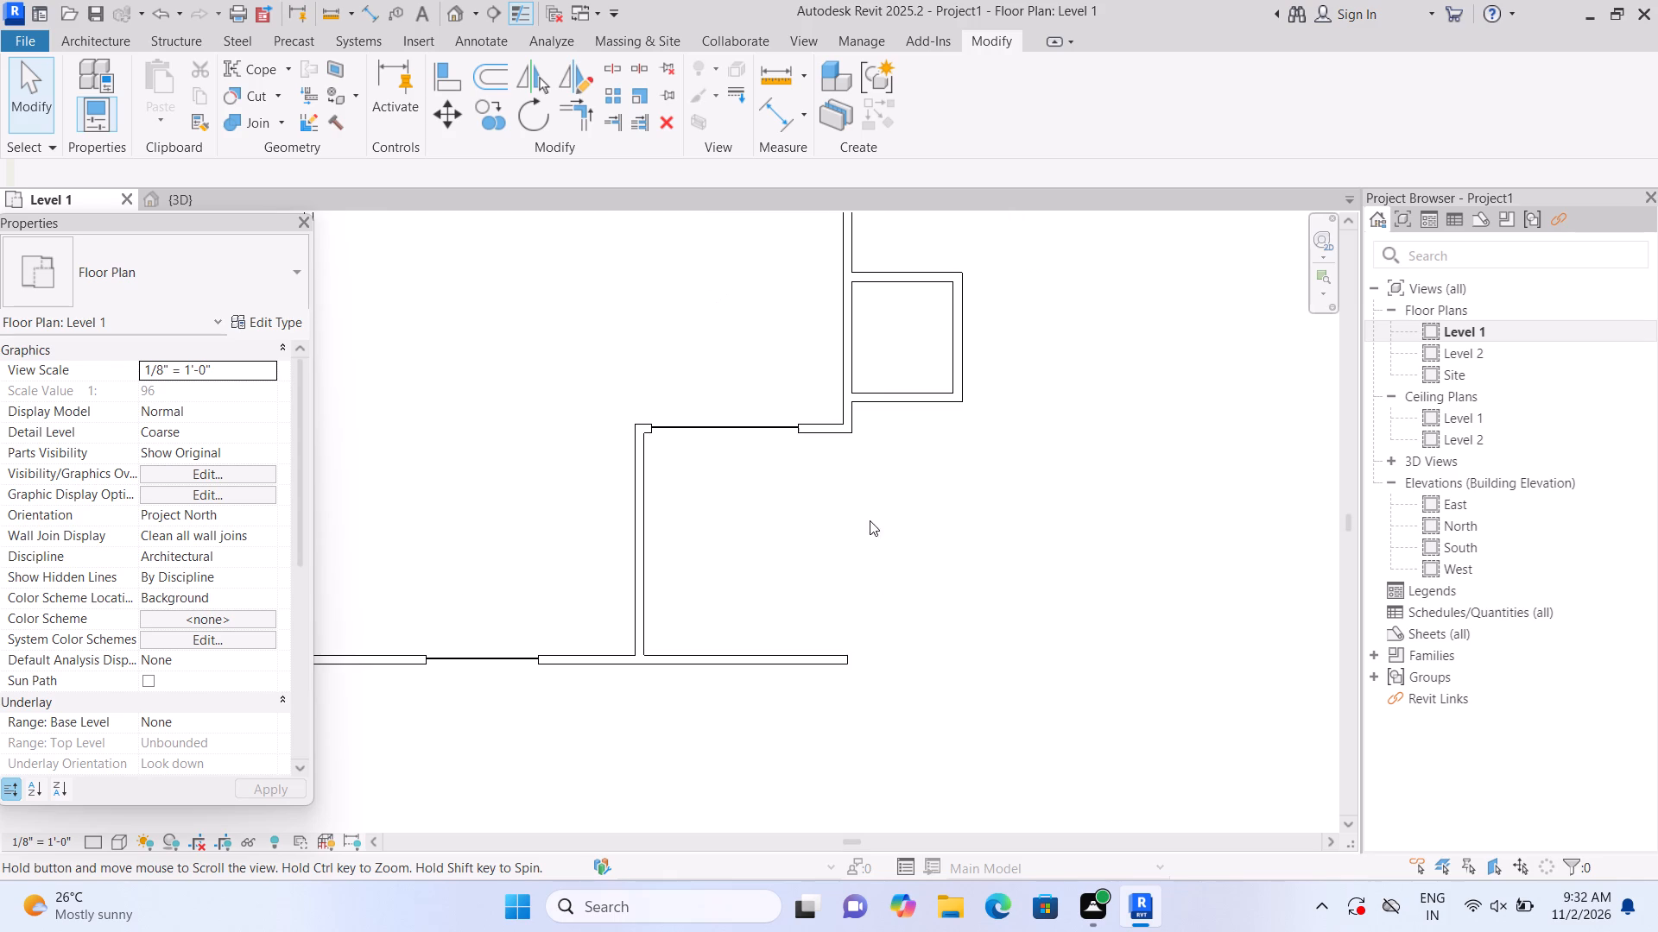
Split the bottom exterior wall at the right face of the corner room's left wall.
middle_click_drag(870, 520, 870, 520)
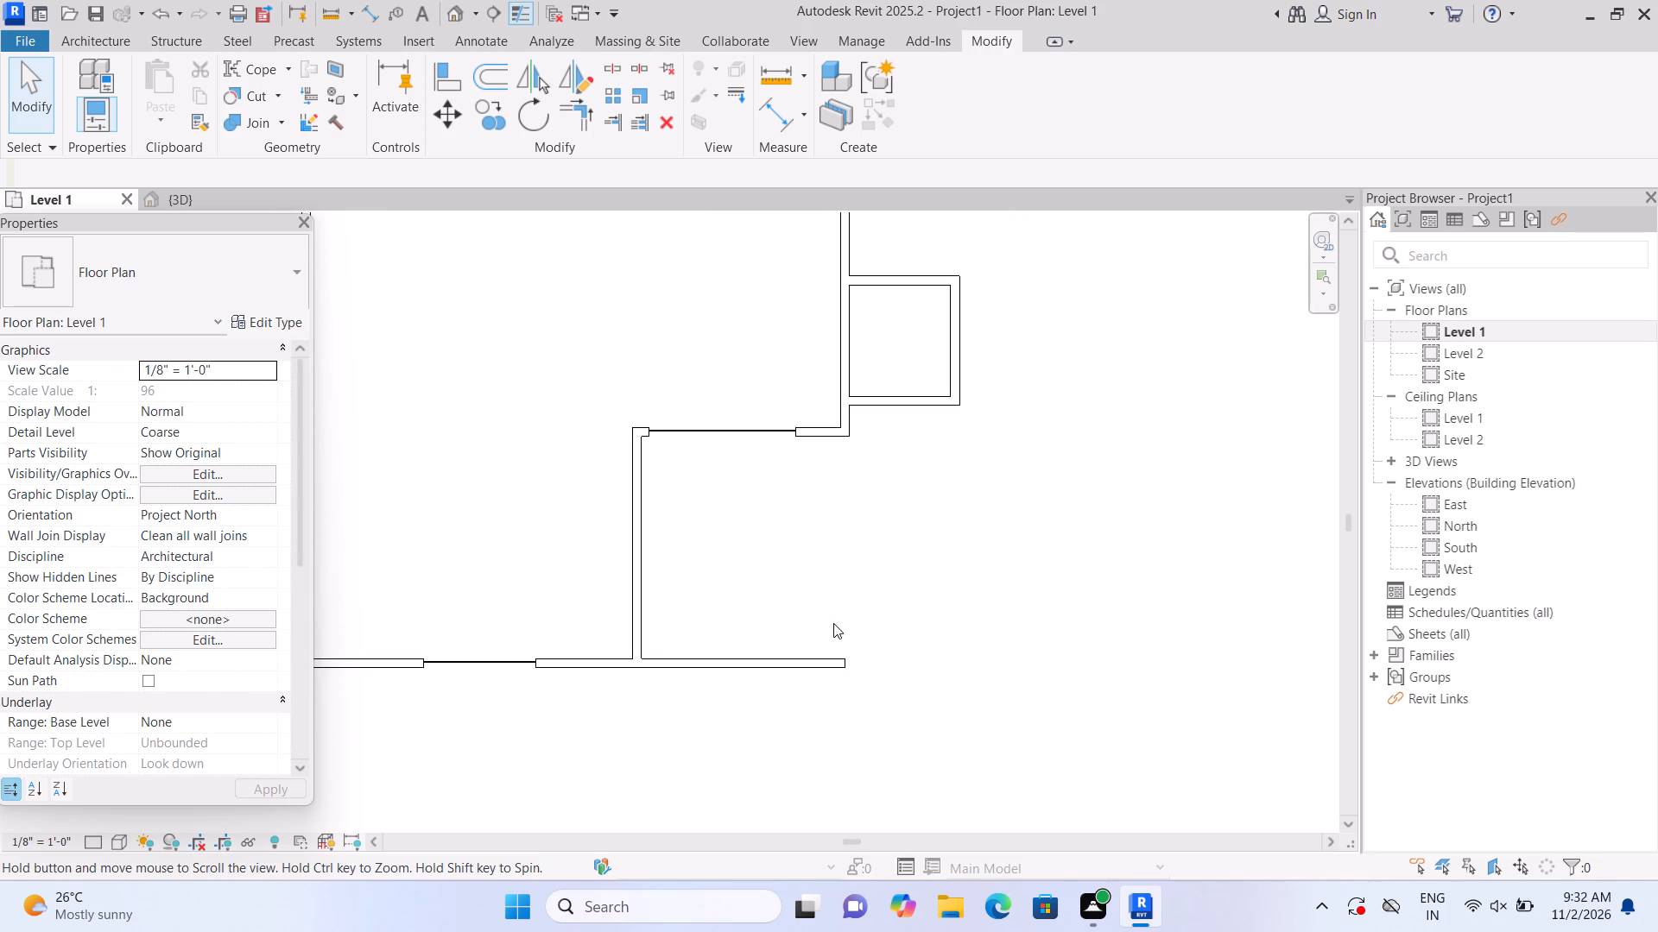
scroll(744, 675, "up", 2)
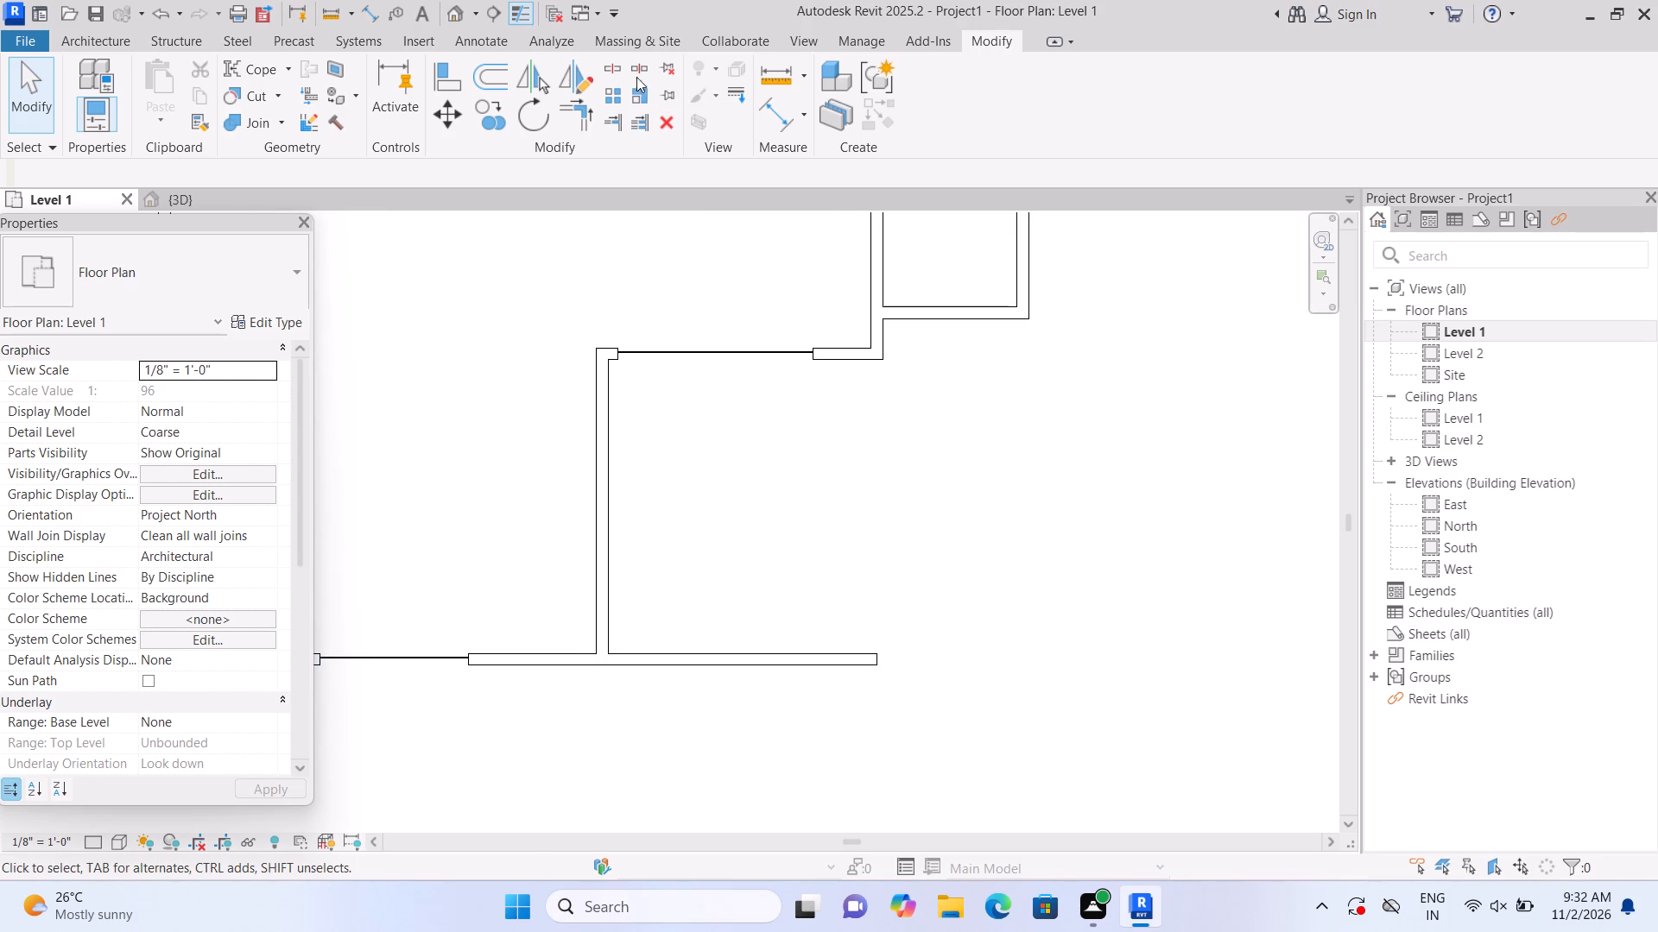
double_click(609, 62)
scroll(692, 671, "up", 2)
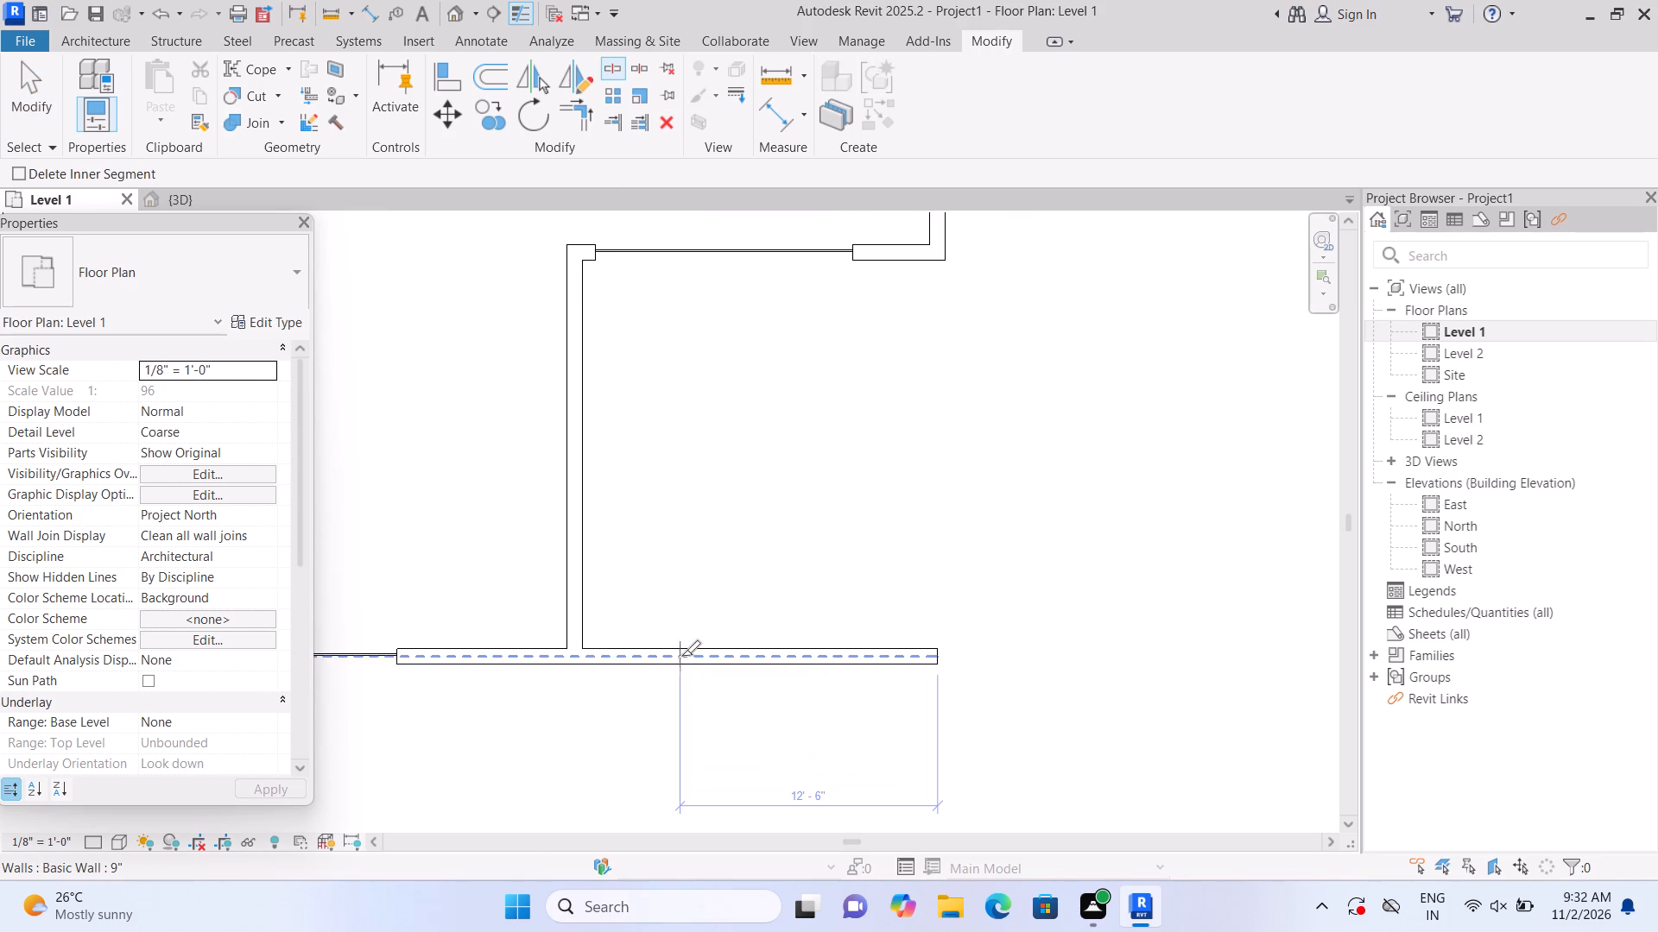
scroll(681, 656, "up", 4)
scroll(525, 644, "up", 1)
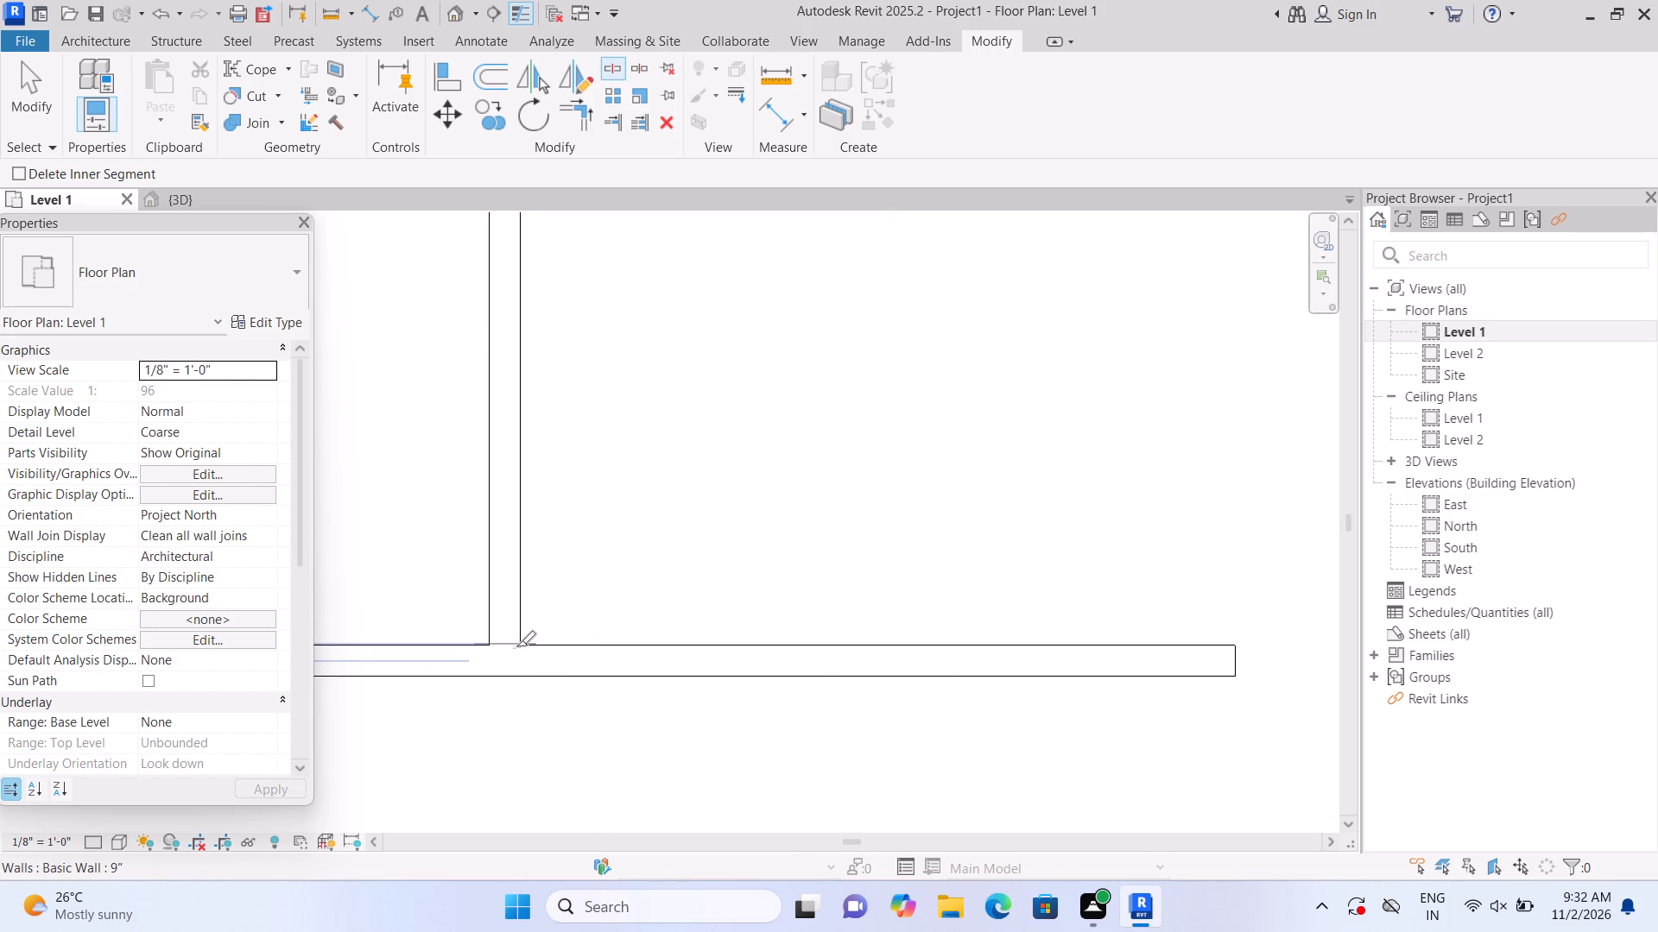
scroll(526, 641, "up", 2)
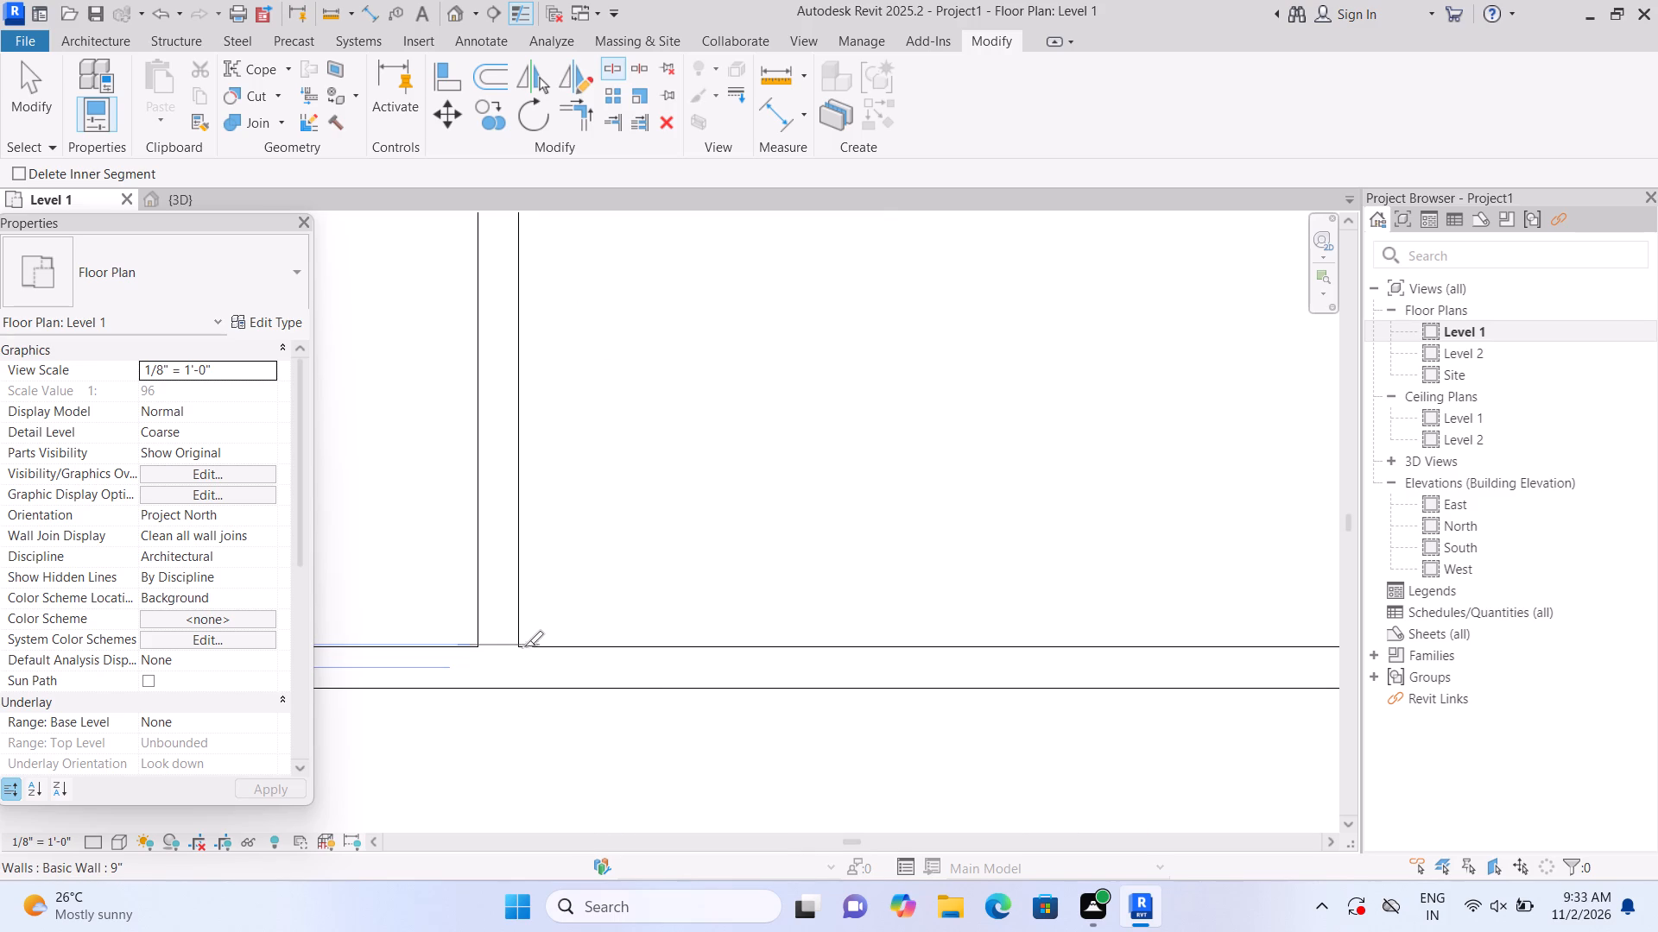
scroll(518, 662, "up", 1)
left_click(518, 662)
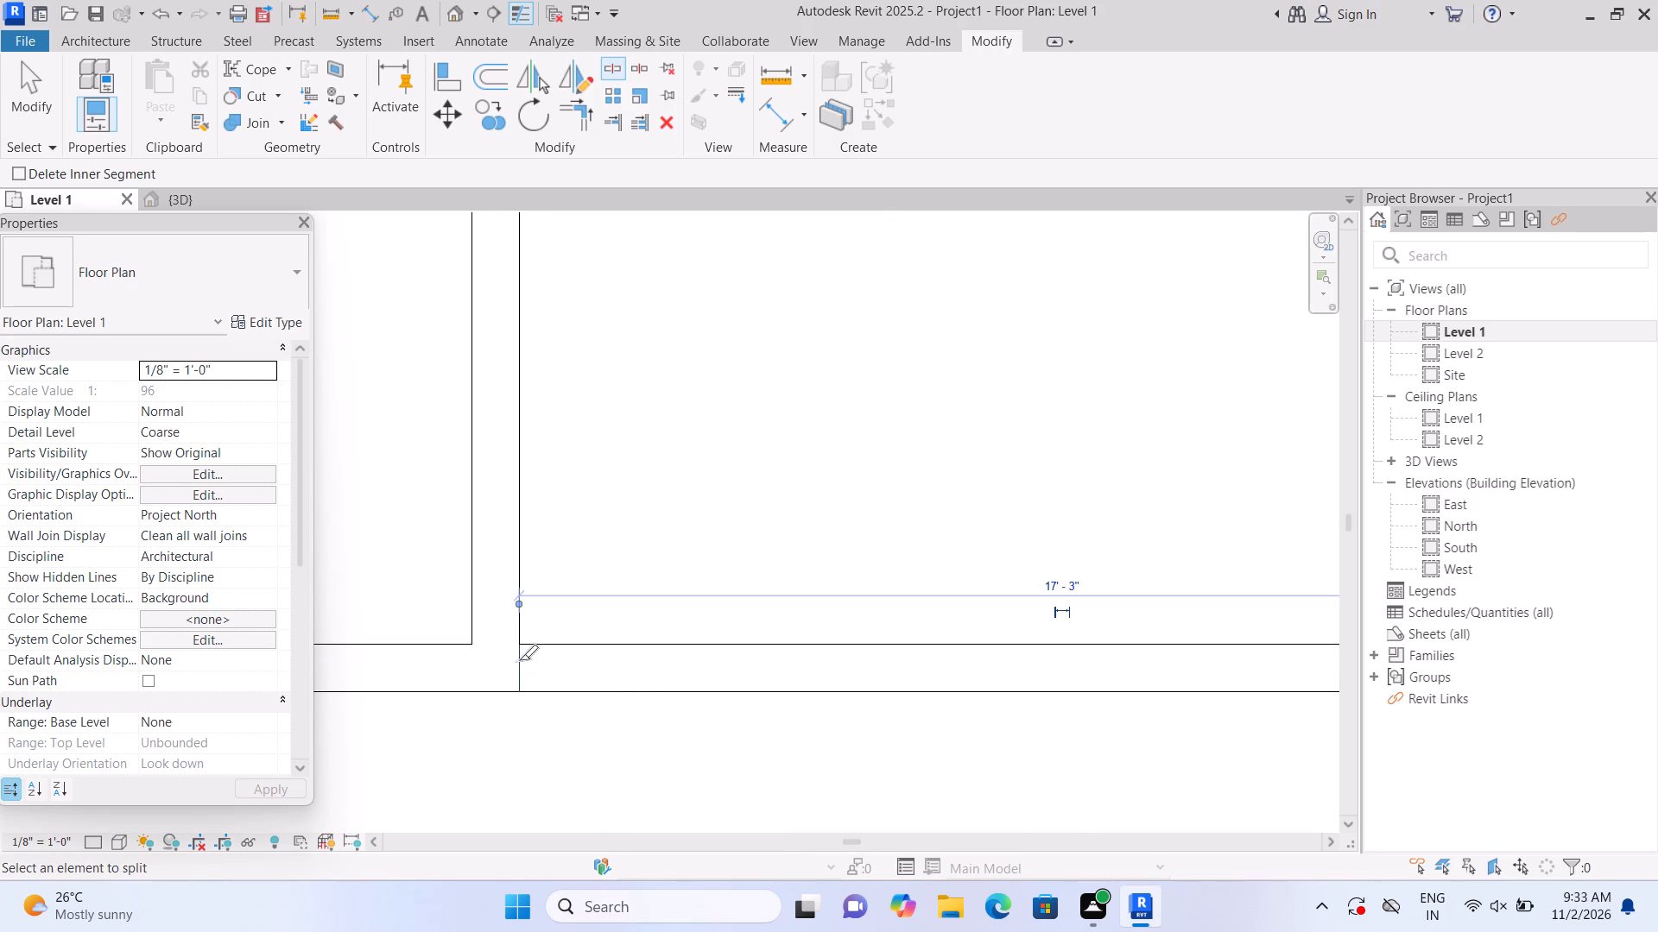
key("Escape")
key("Escape")
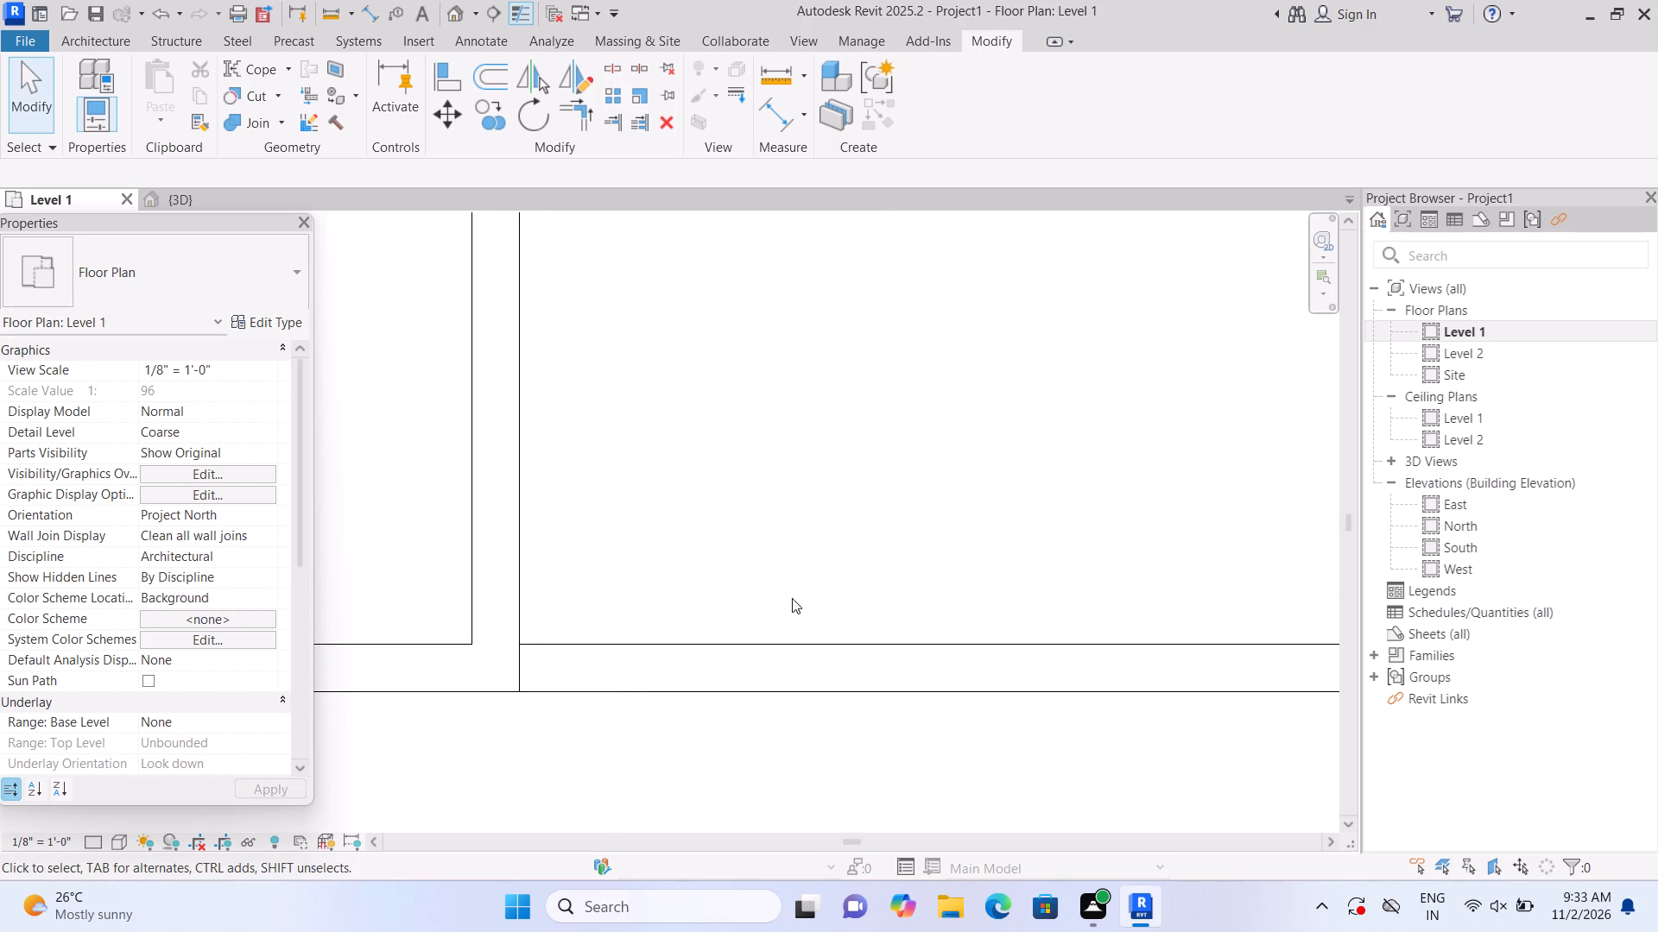
Delete the bottom exterior wall segment to the right of the split, leaving the corner fully open.
left_click(803, 648)
key("Delete")
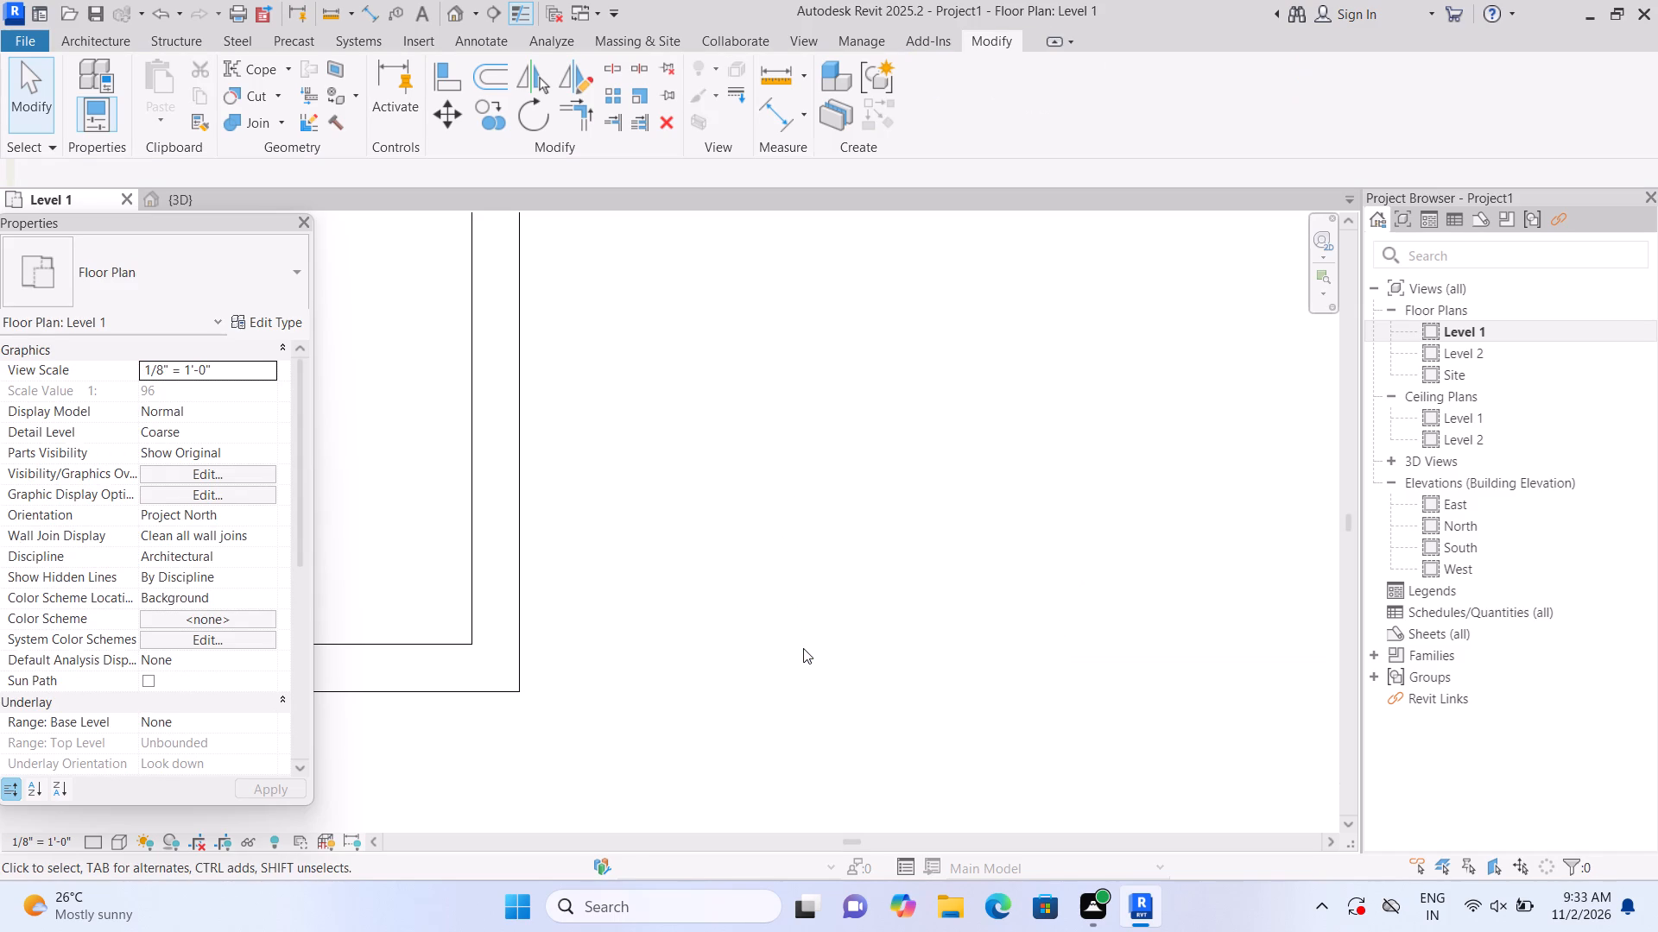
In the default 3D view, lower the top of the recessed wall's curtain wall to a height of about 8'-11".
scroll(828, 368, "down", 10)
middle_click_drag(885, 462, 832, 534)
middle_click(704, 852)
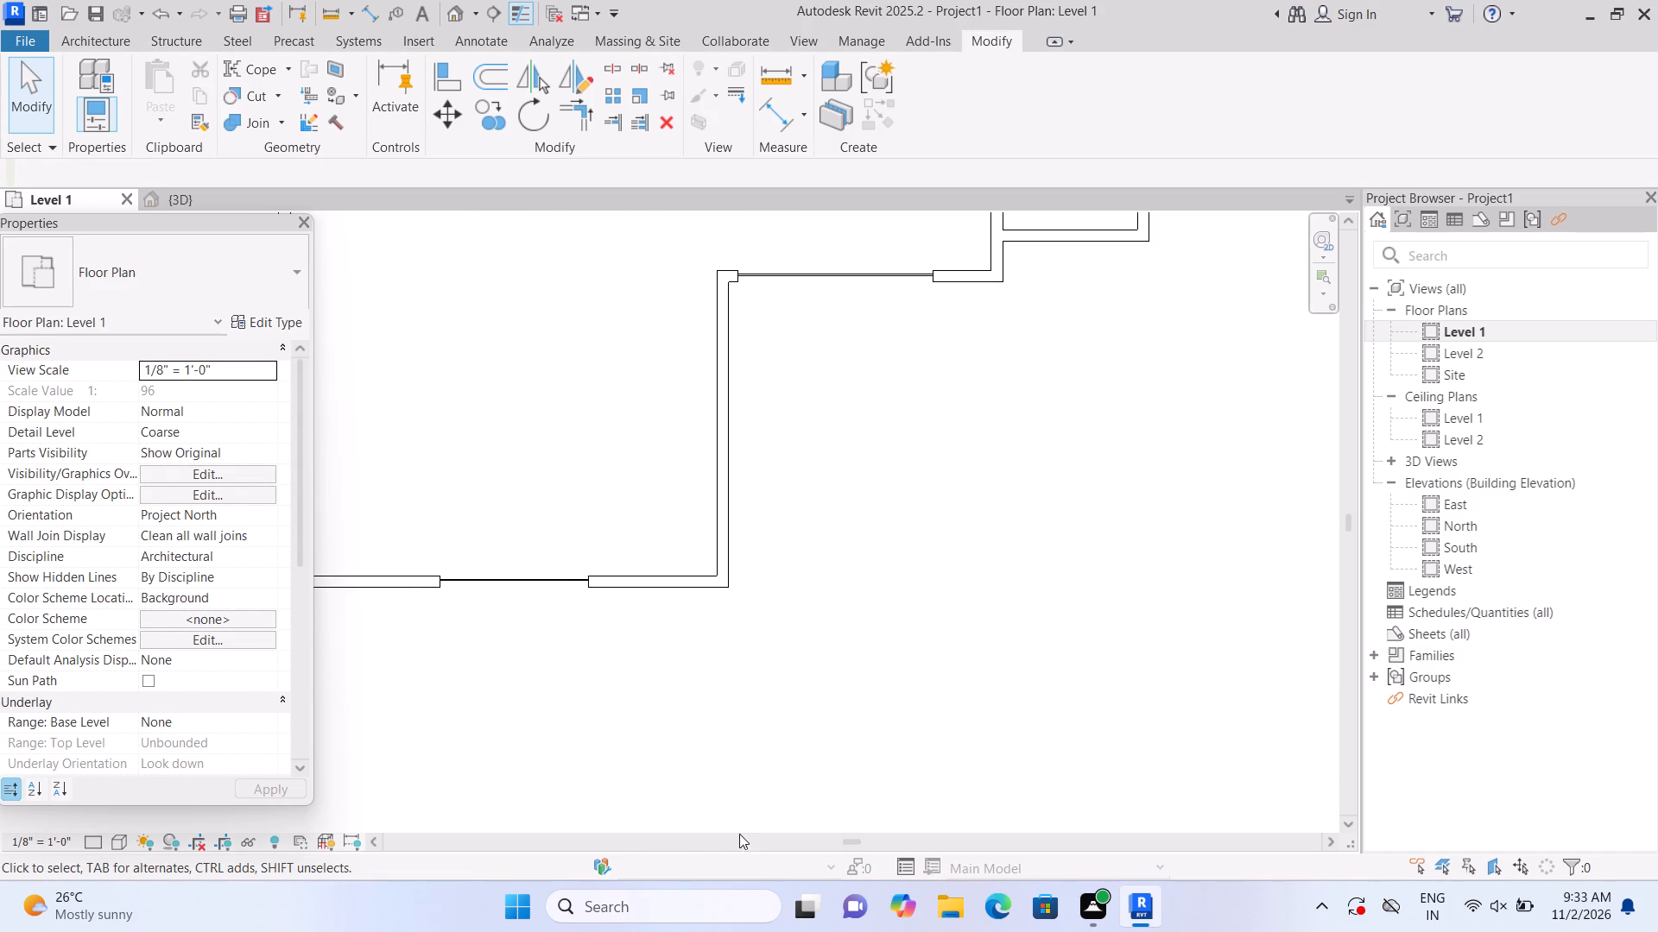
scroll(1040, 369, "down", 3)
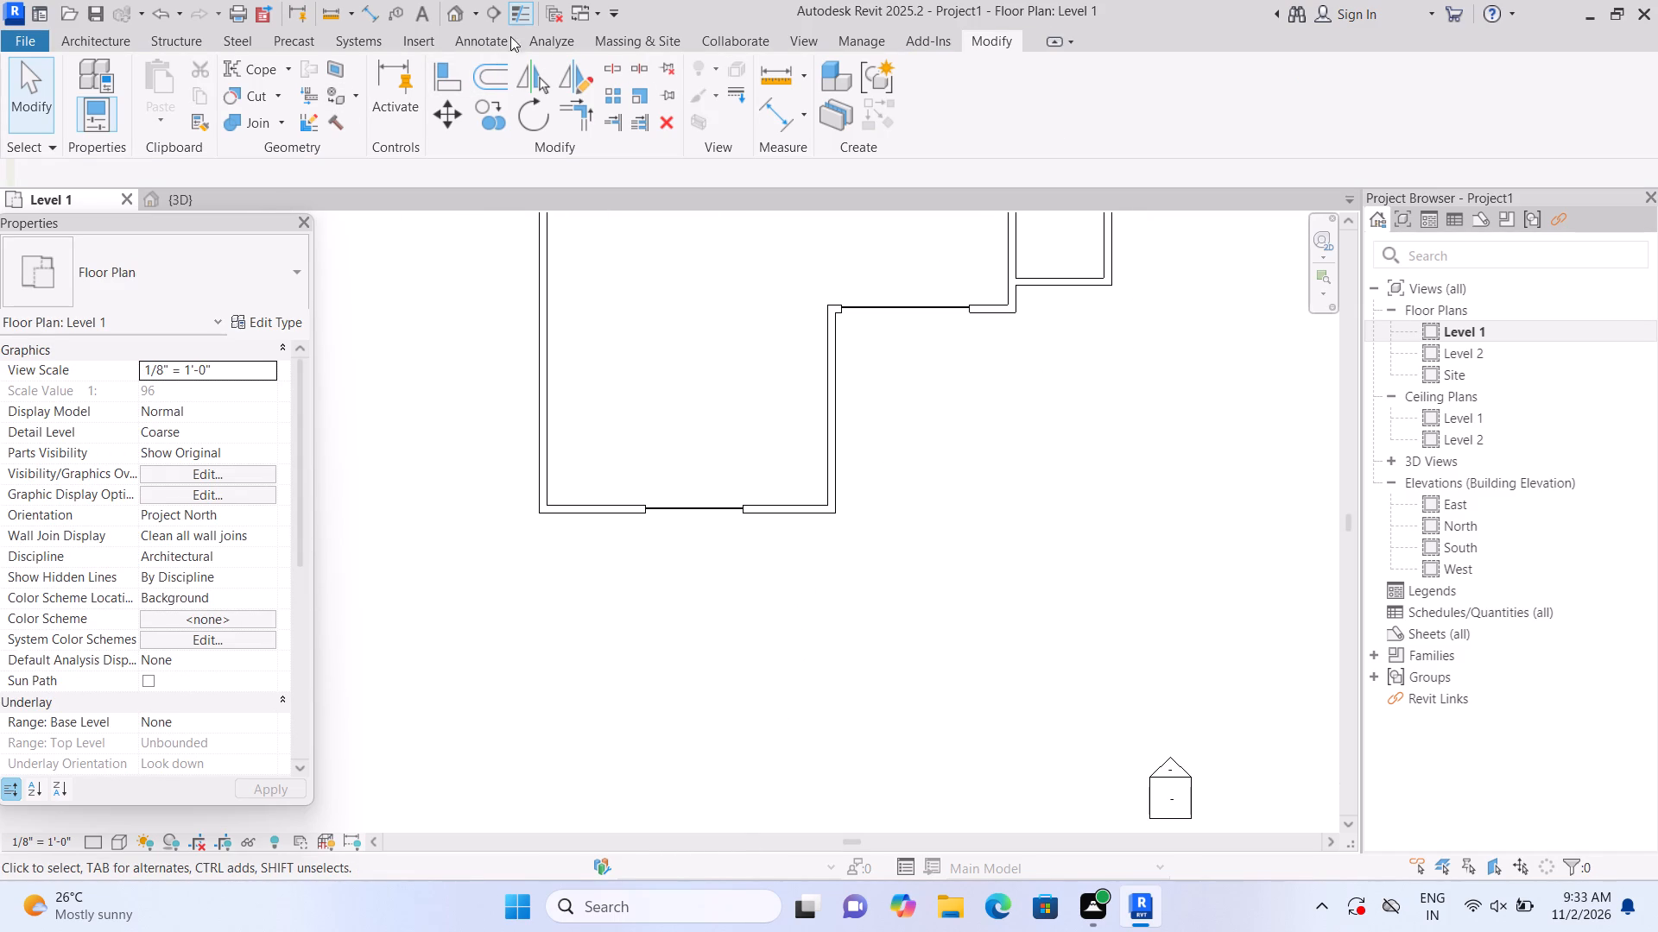
left_click(449, 19)
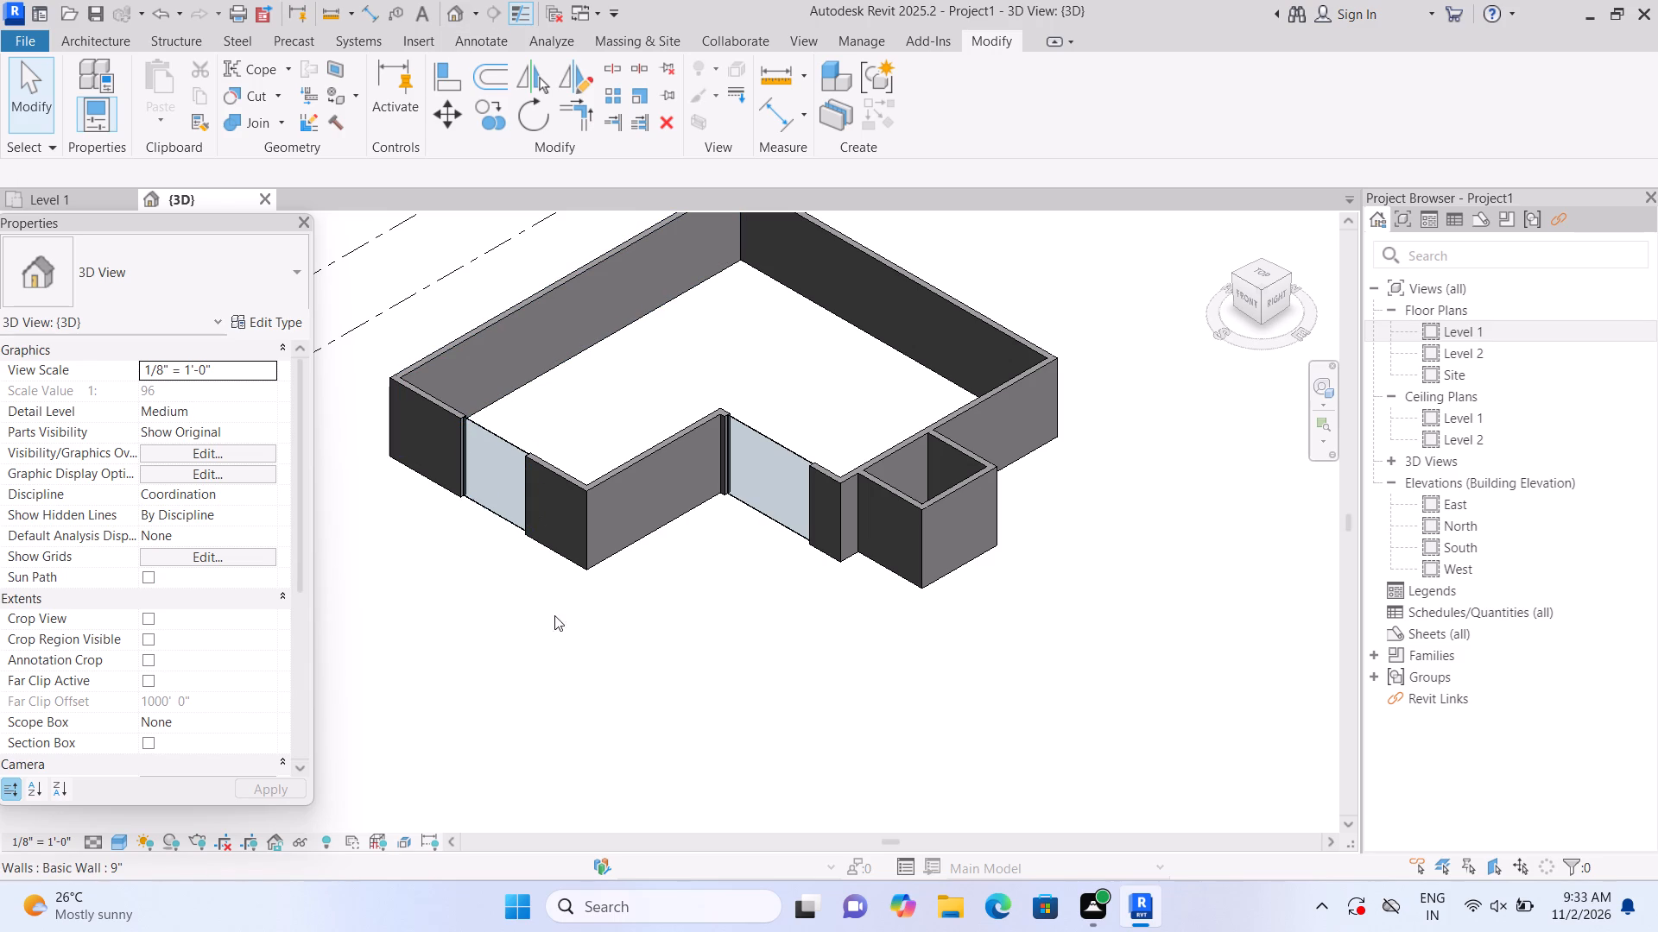
middle_click_drag(517, 621, 606, 644, "shift")
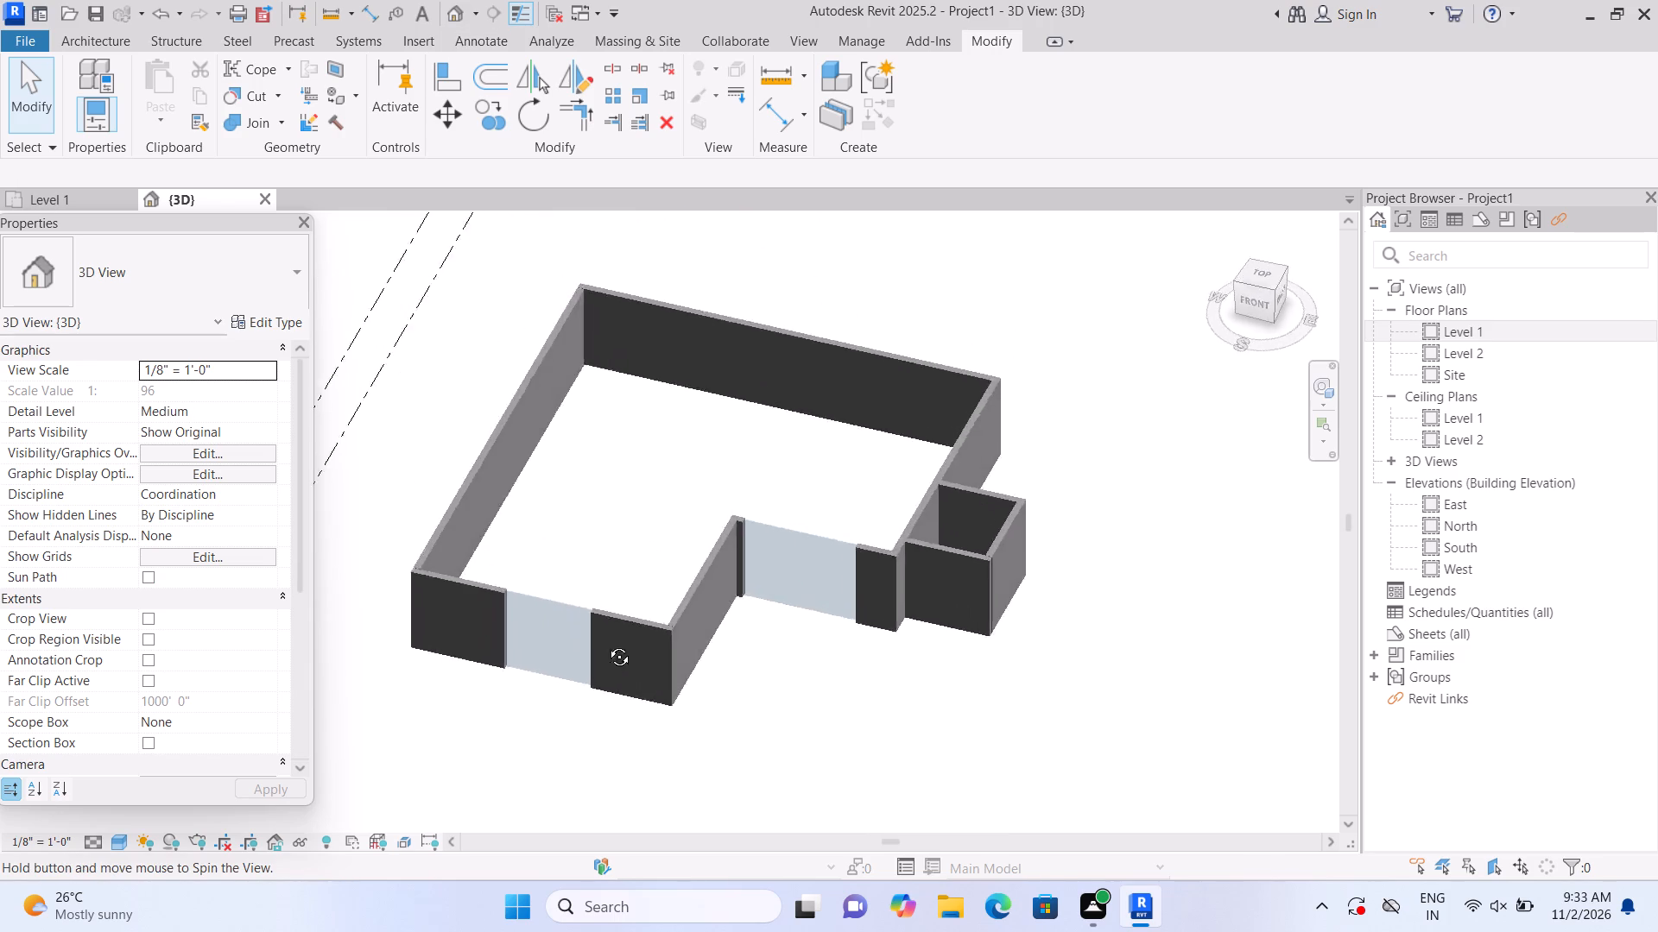
middle_click_drag(606, 644, 591, 511, "shift")
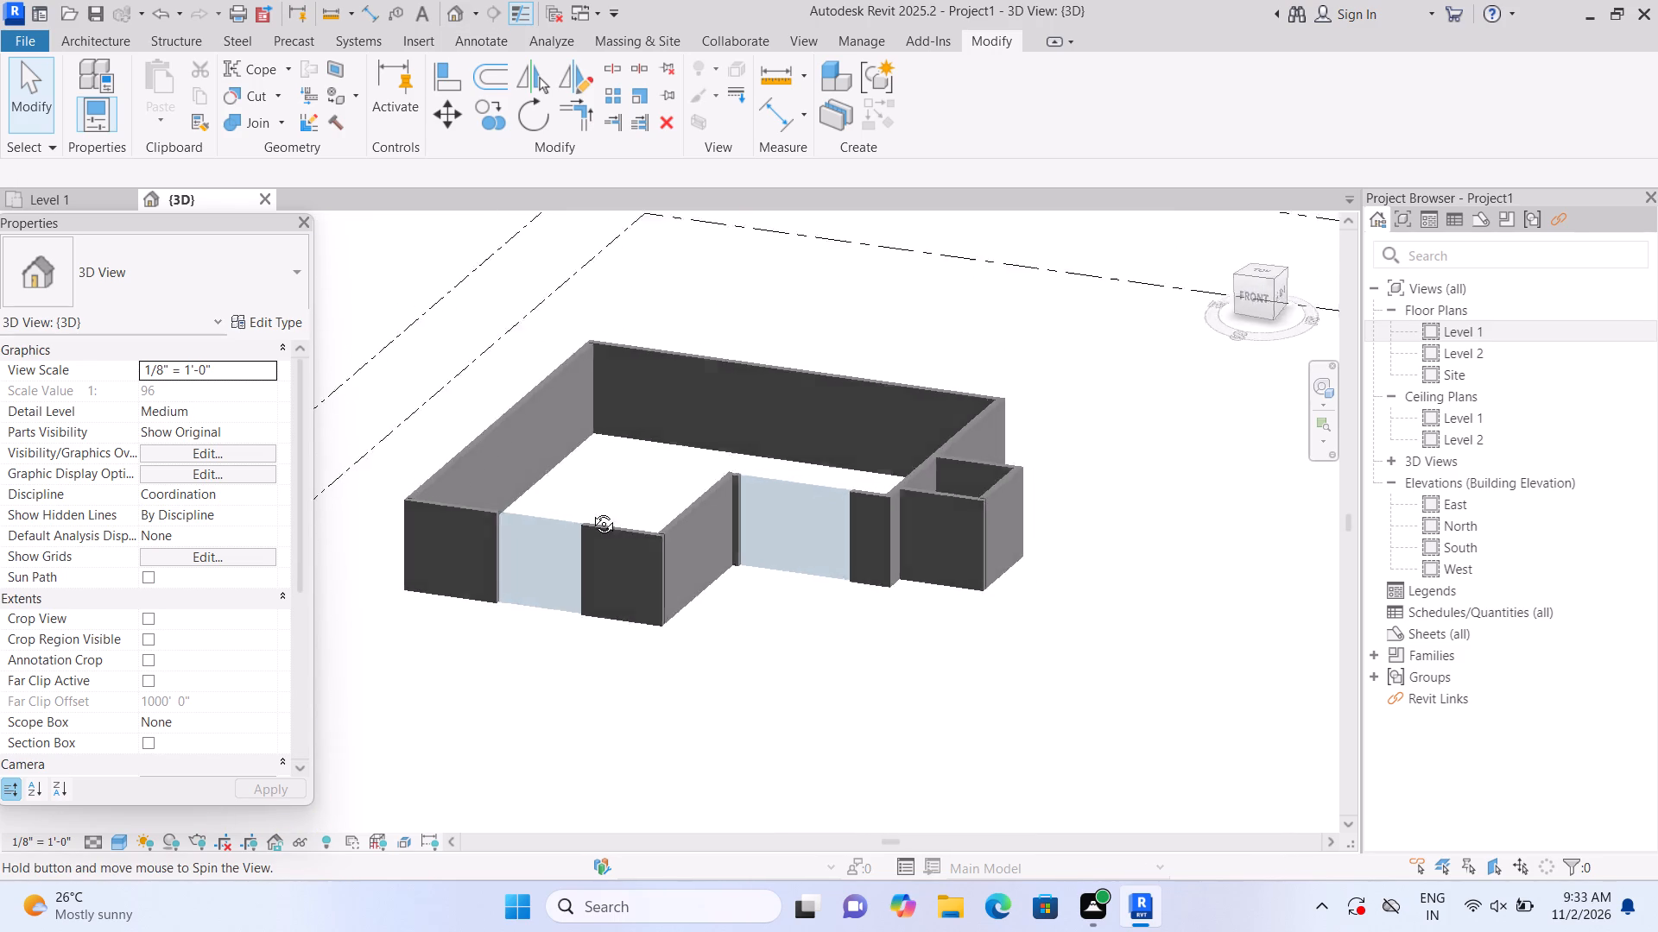
middle_click_drag(591, 511, 569, 497, "shift")
scroll(649, 496, "up", 5)
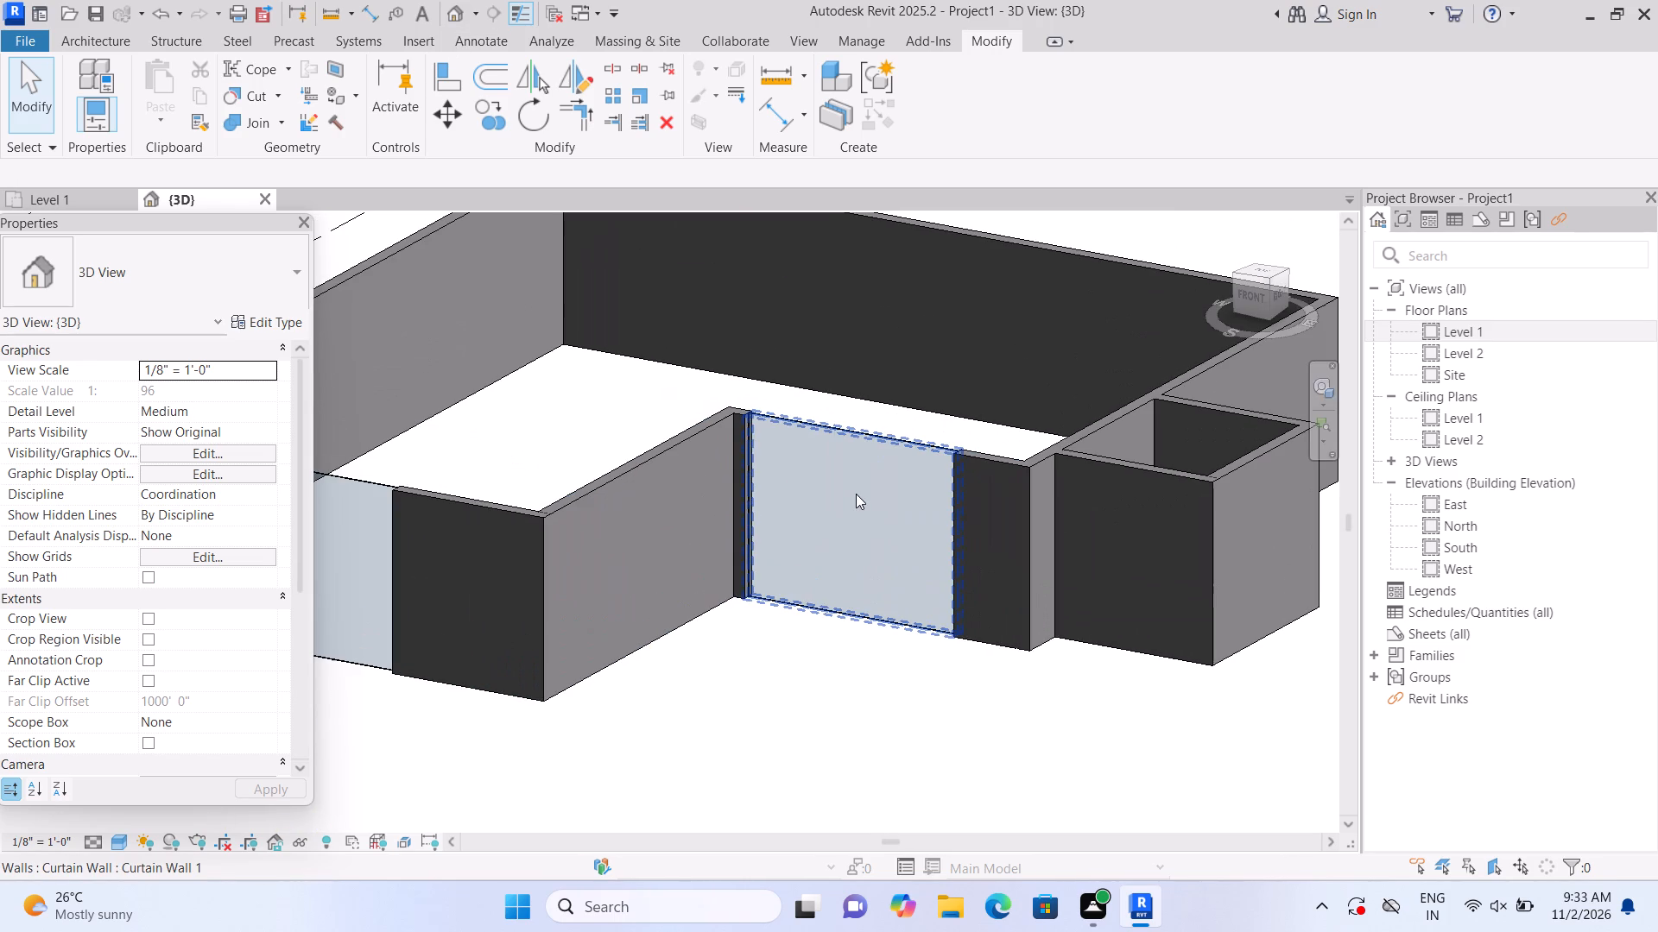
left_click(856, 494)
scroll(844, 479, "up", 2)
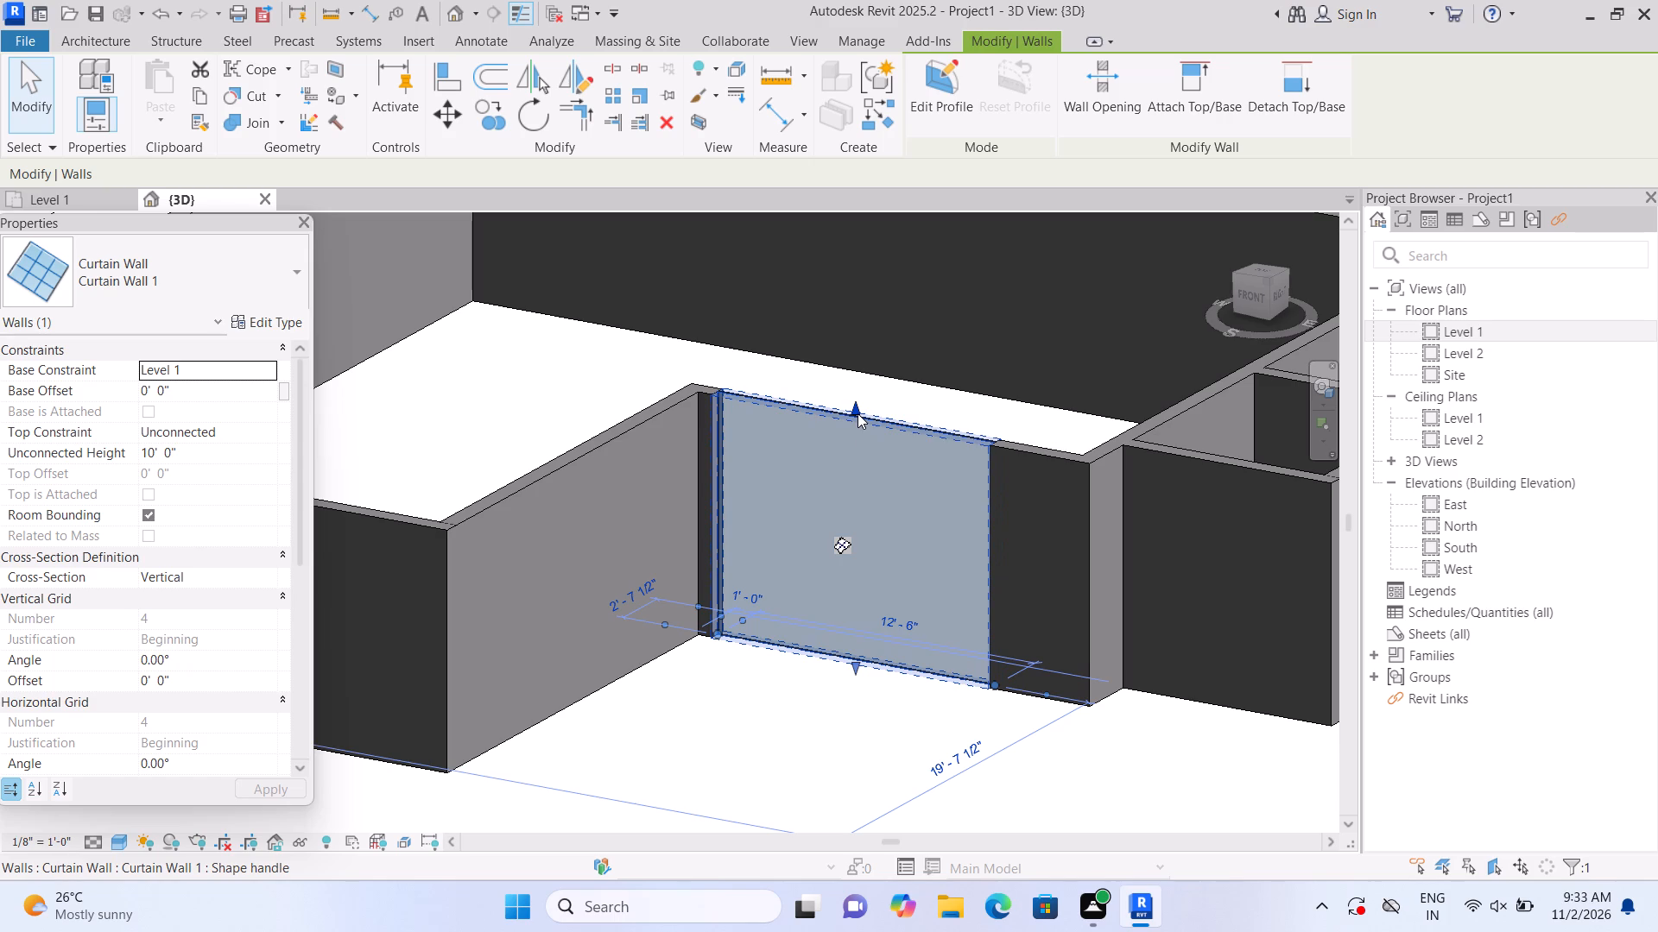
scroll(796, 683, "up", 1)
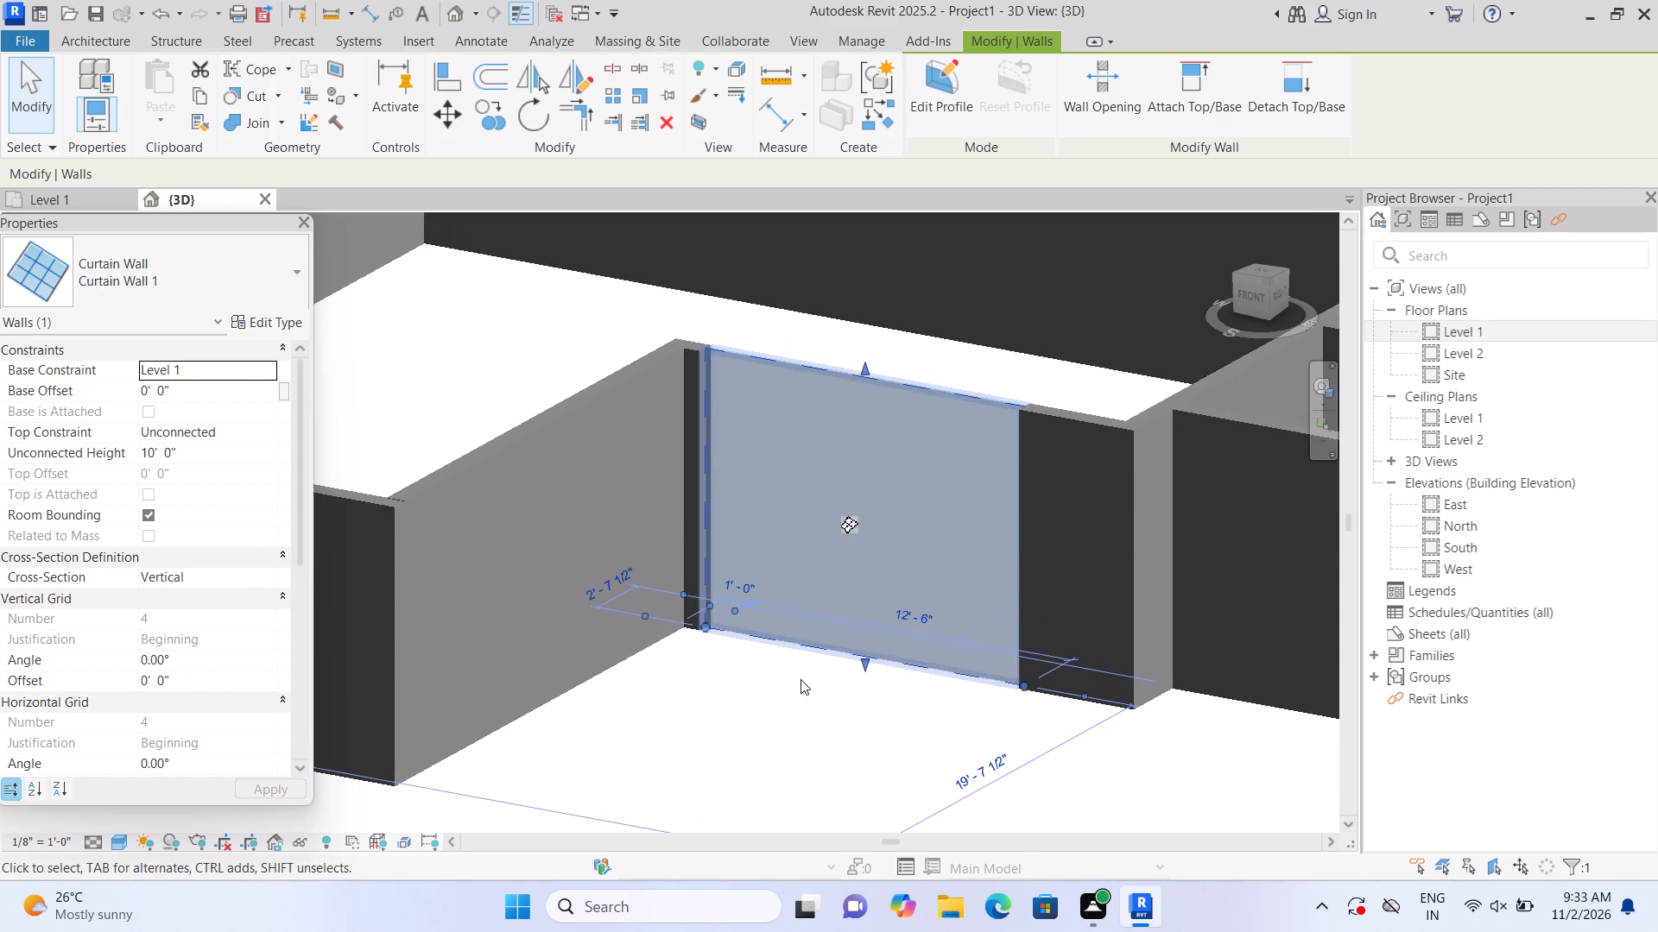
left_click_drag(863, 366, 864, 384)
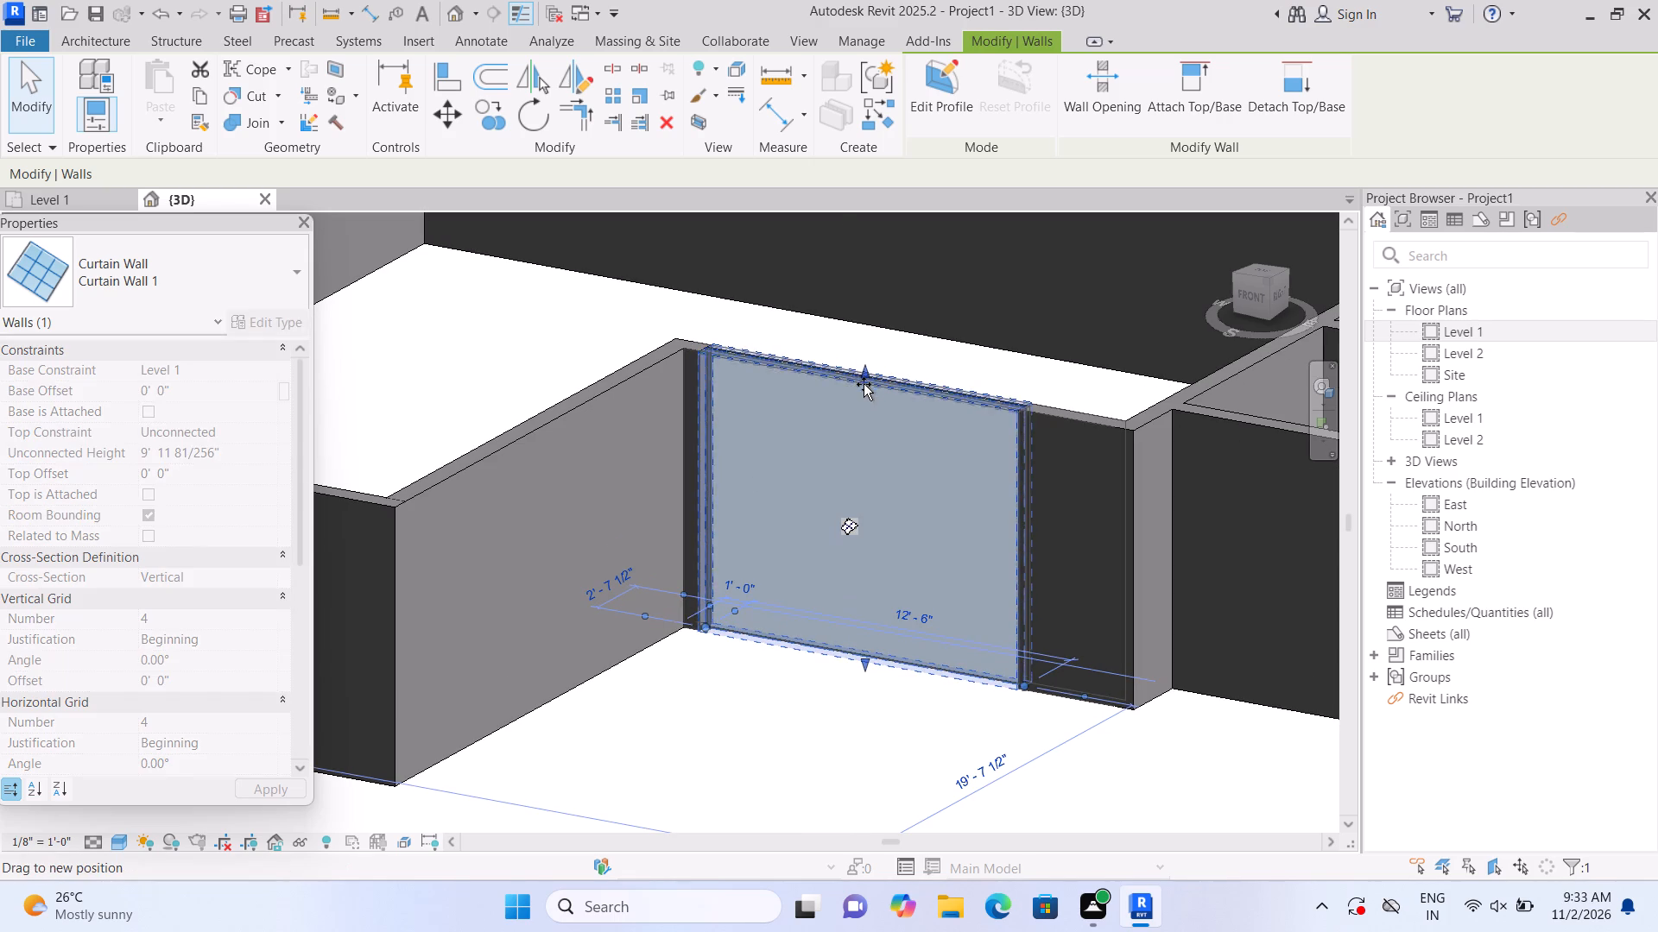
left_click_drag(864, 384, 869, 408)
left_click(869, 408)
Raise the bottom of the recessed wall's curtain wall to a base offset of about 2'-10", making it about 6' high.
scroll(859, 733, "up", 1)
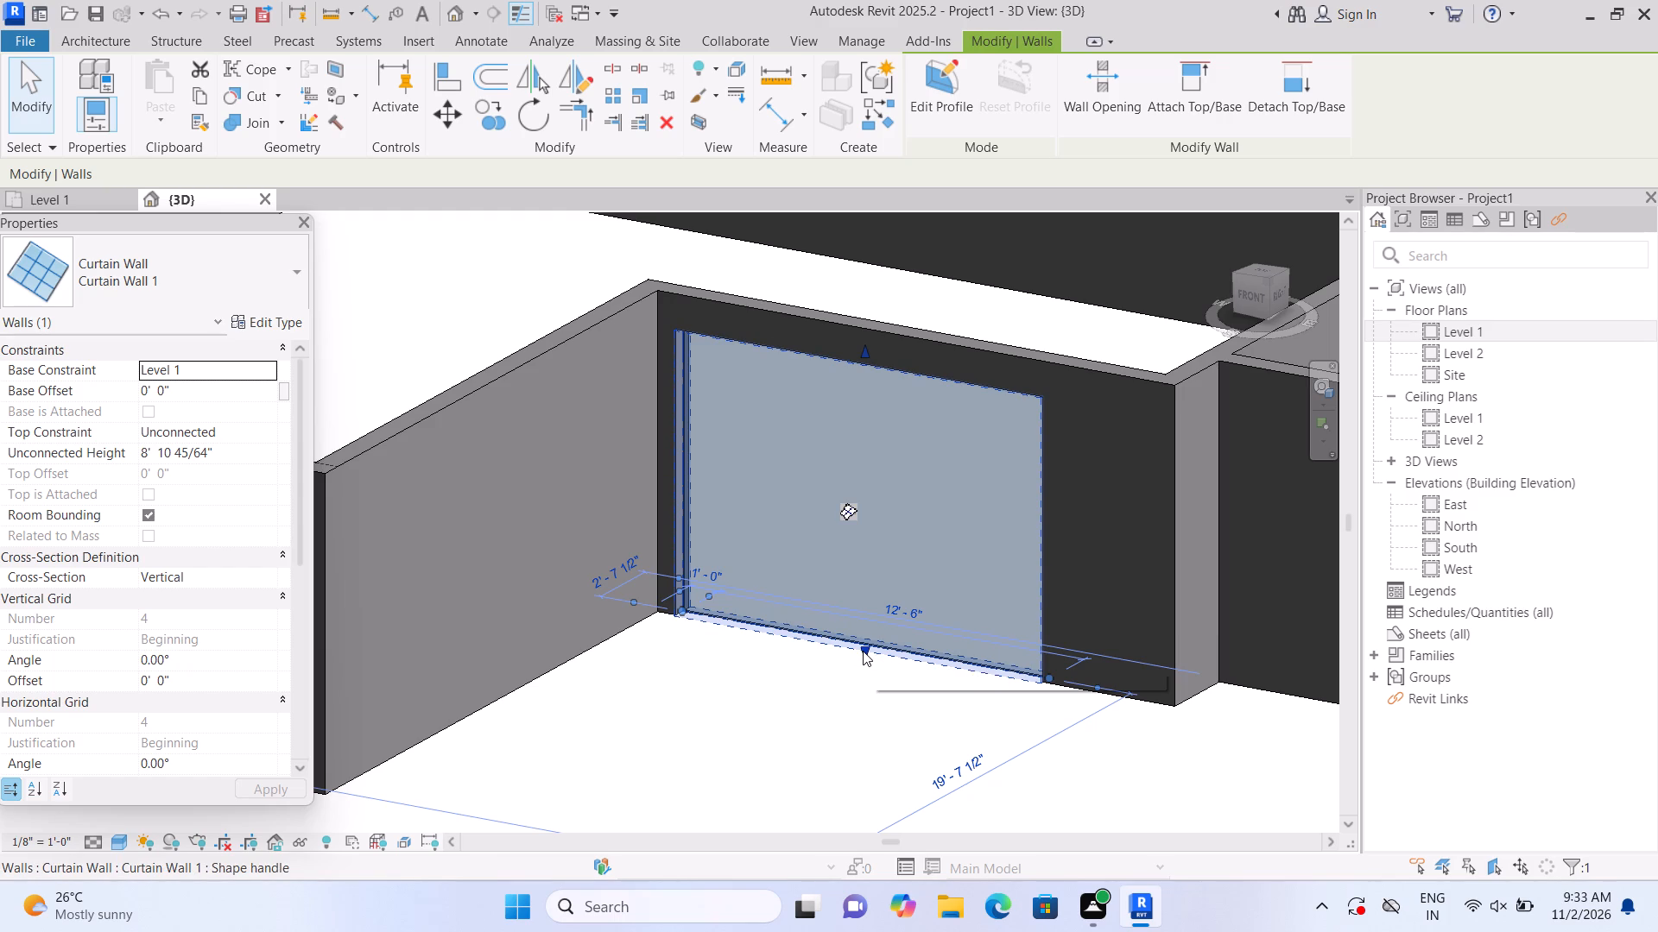
left_click_drag(864, 651, 878, 553)
scroll(868, 650, "down", 1)
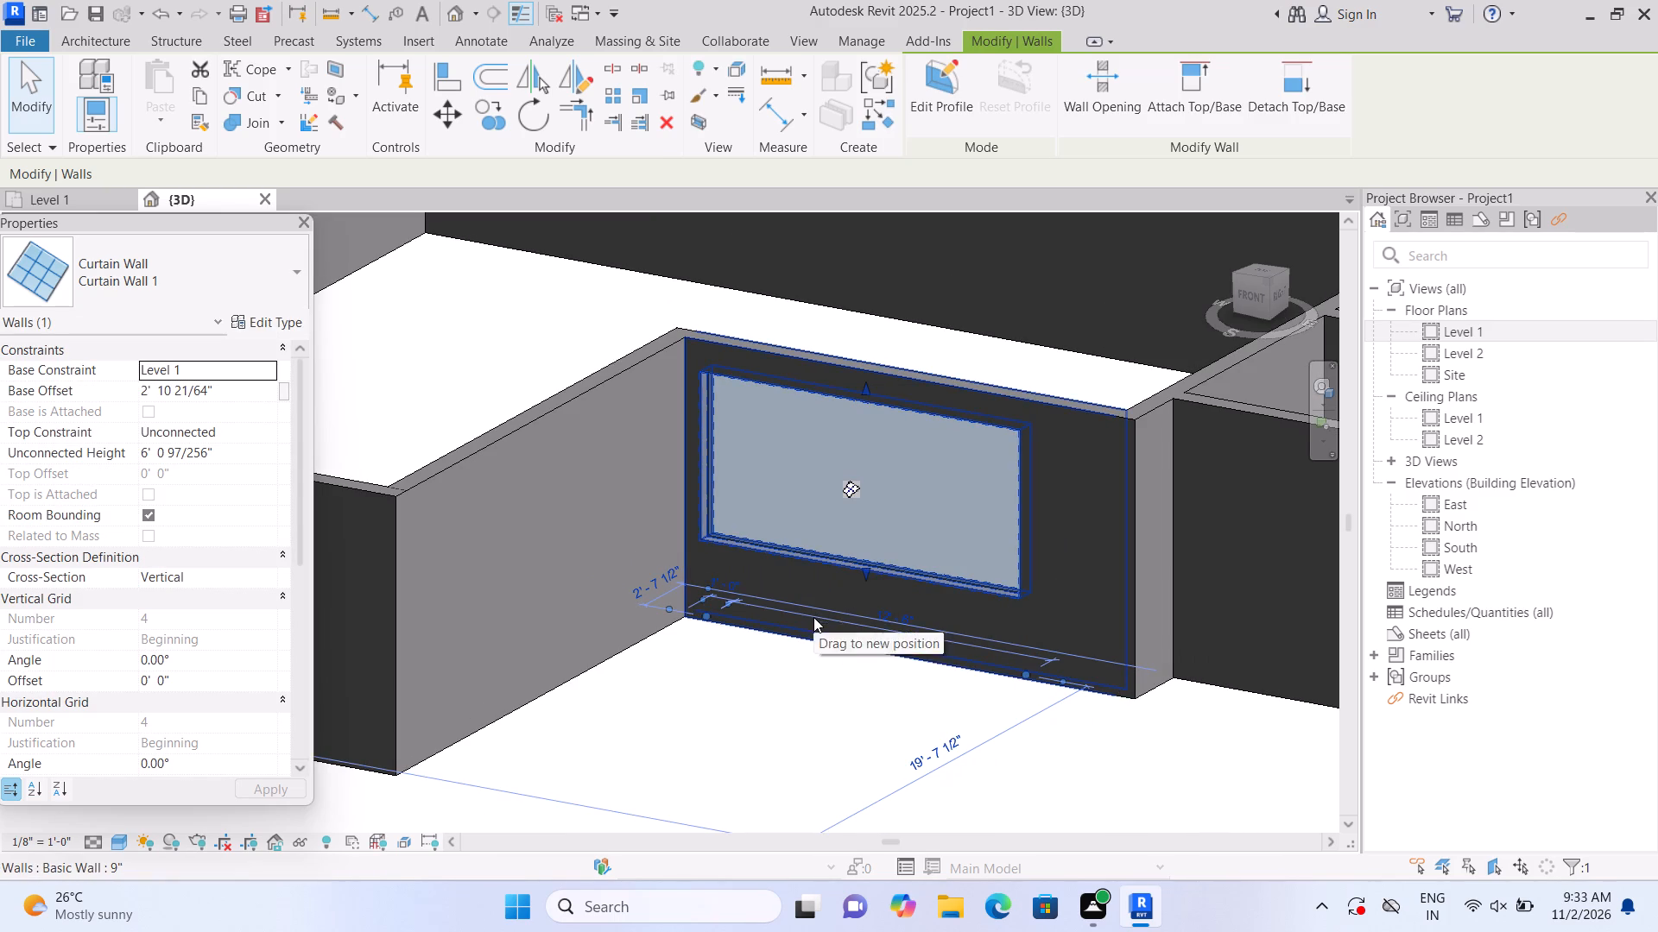
left_click(1092, 804)
scroll(1092, 792, "down", 2)
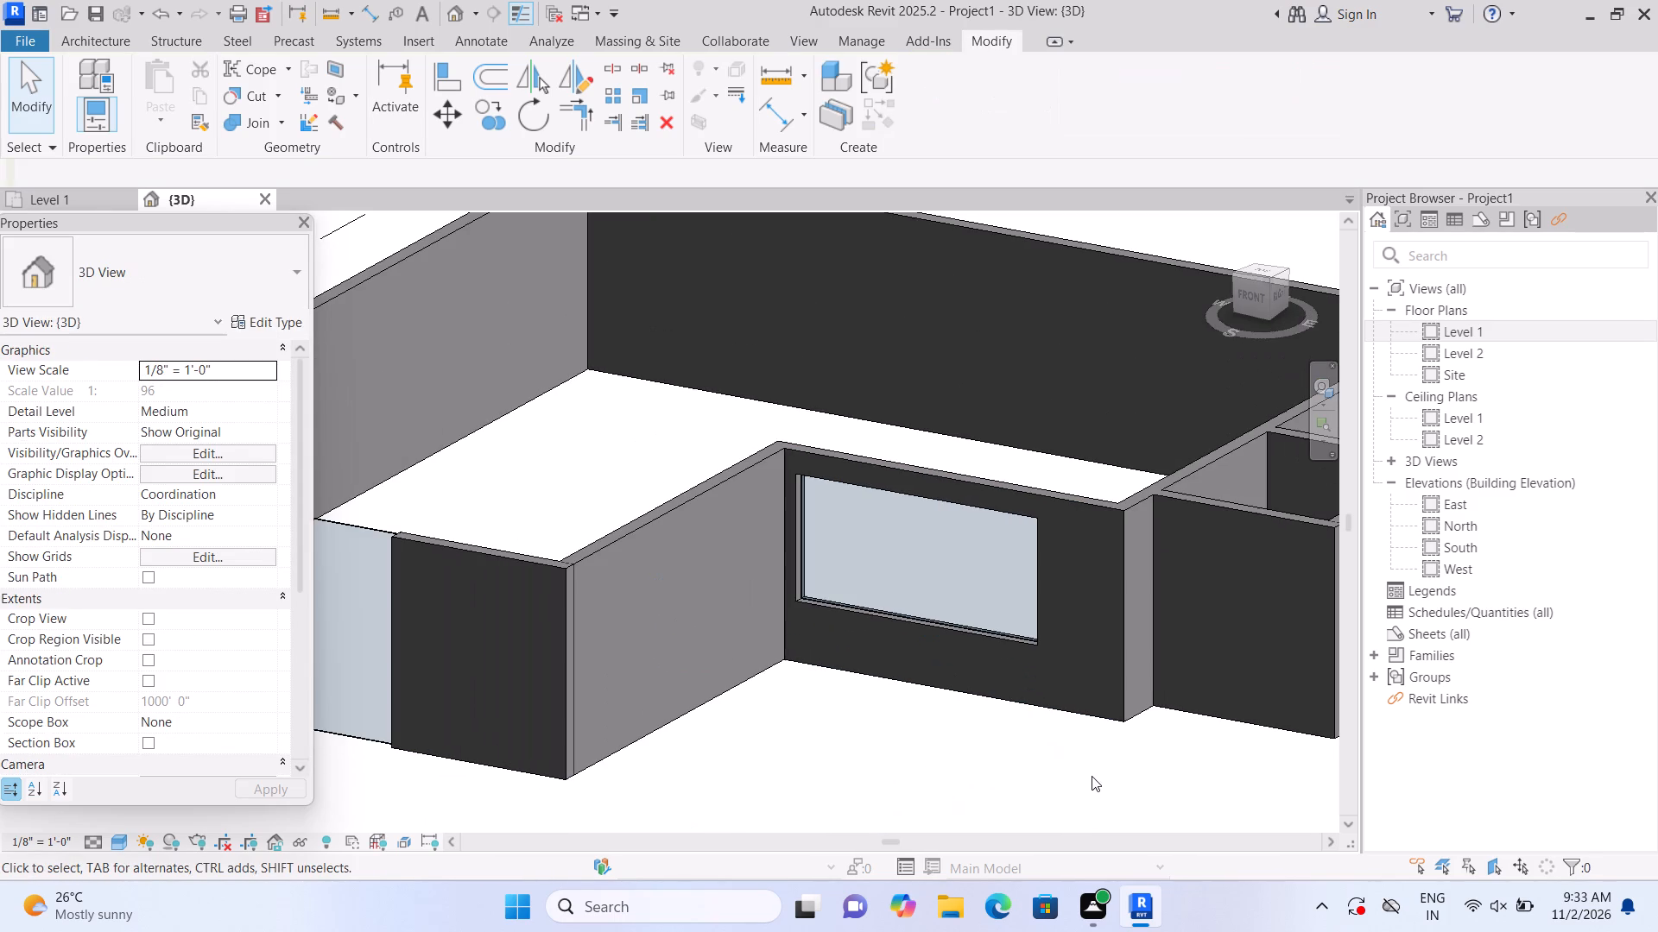
scroll(1092, 776, "down", 1)
scroll(1084, 757, "up", 4)
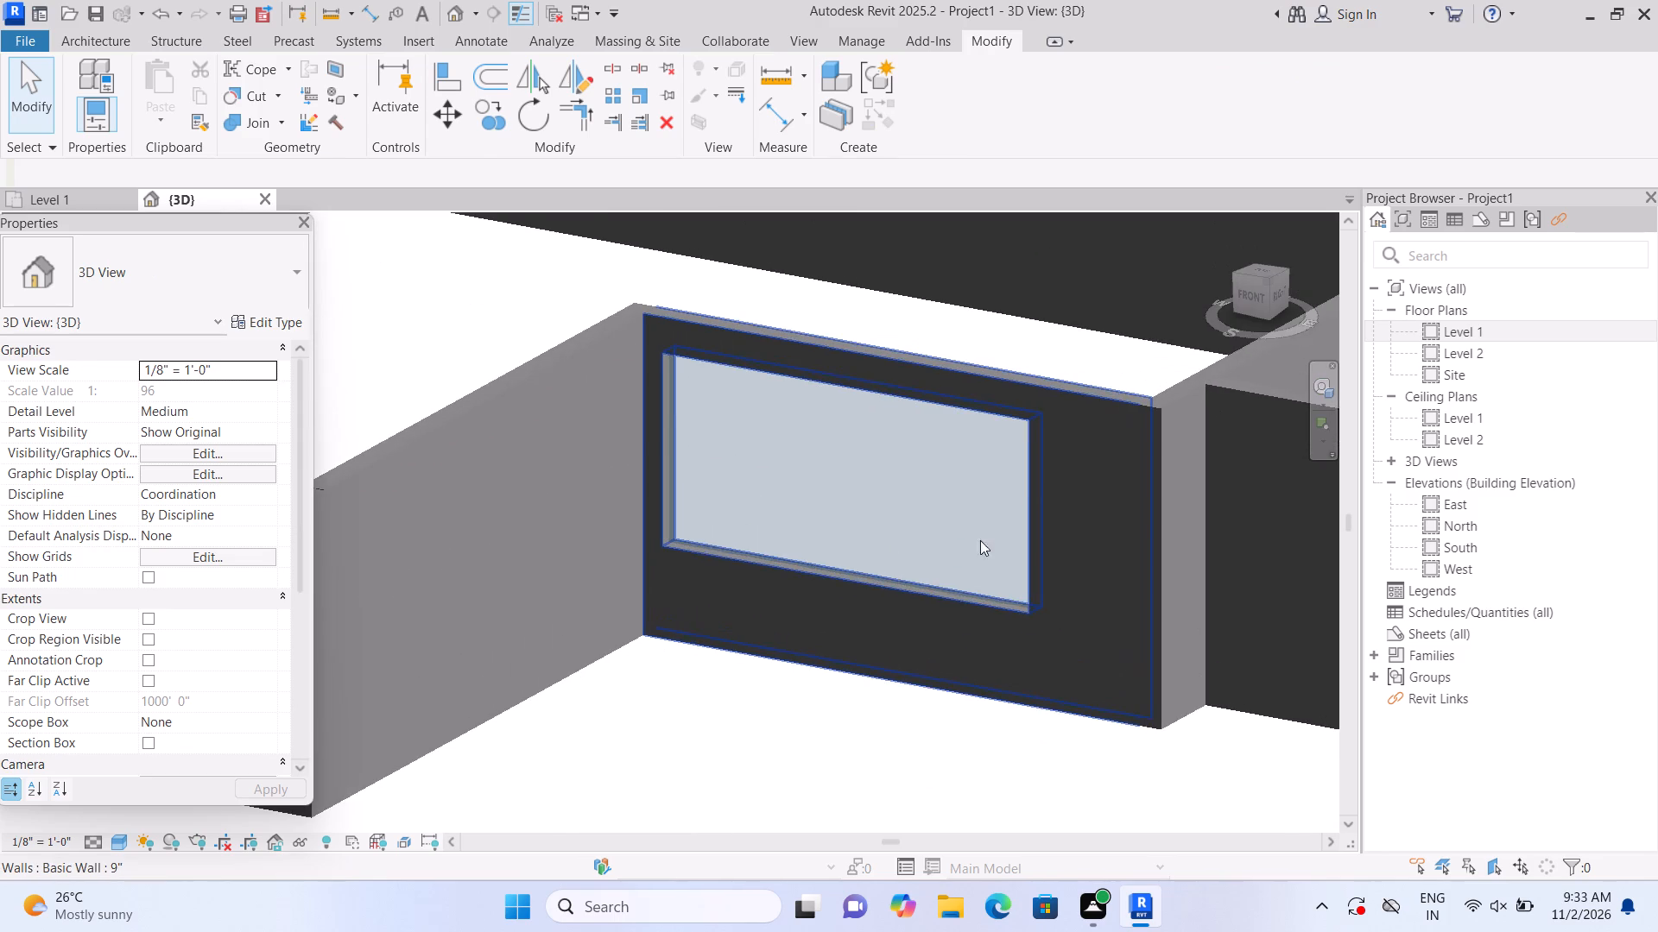
From the front view, pull in the right end of the raised curtain wall to a 12'-0" length.
double_click(1248, 290)
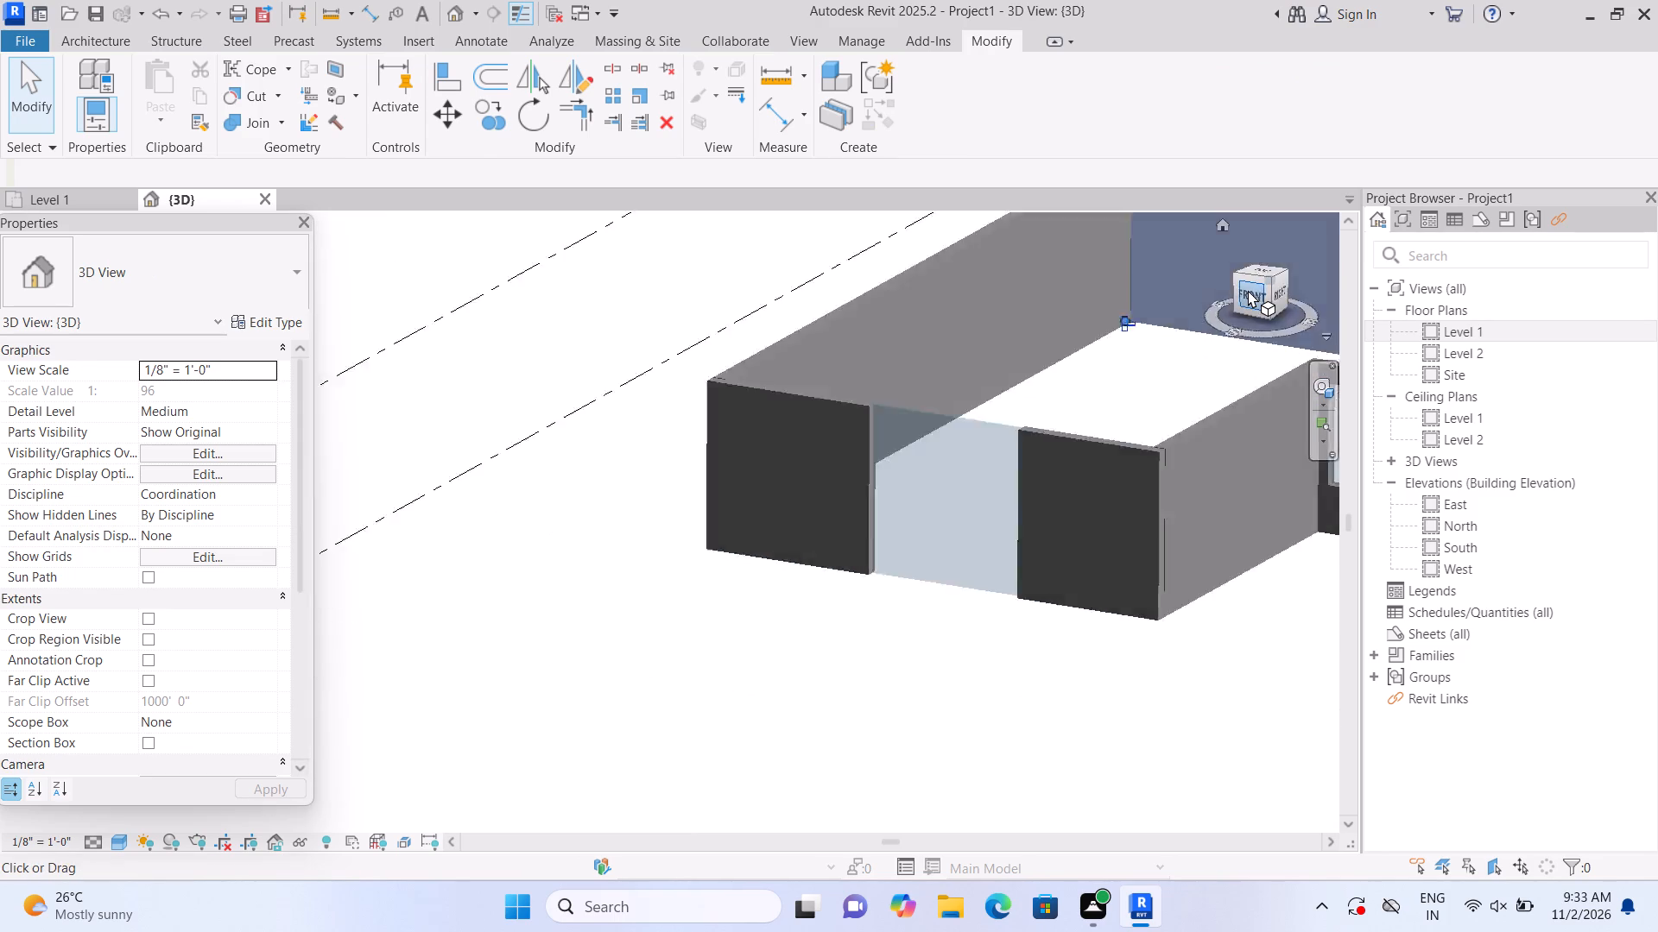
scroll(597, 514, "up", 4)
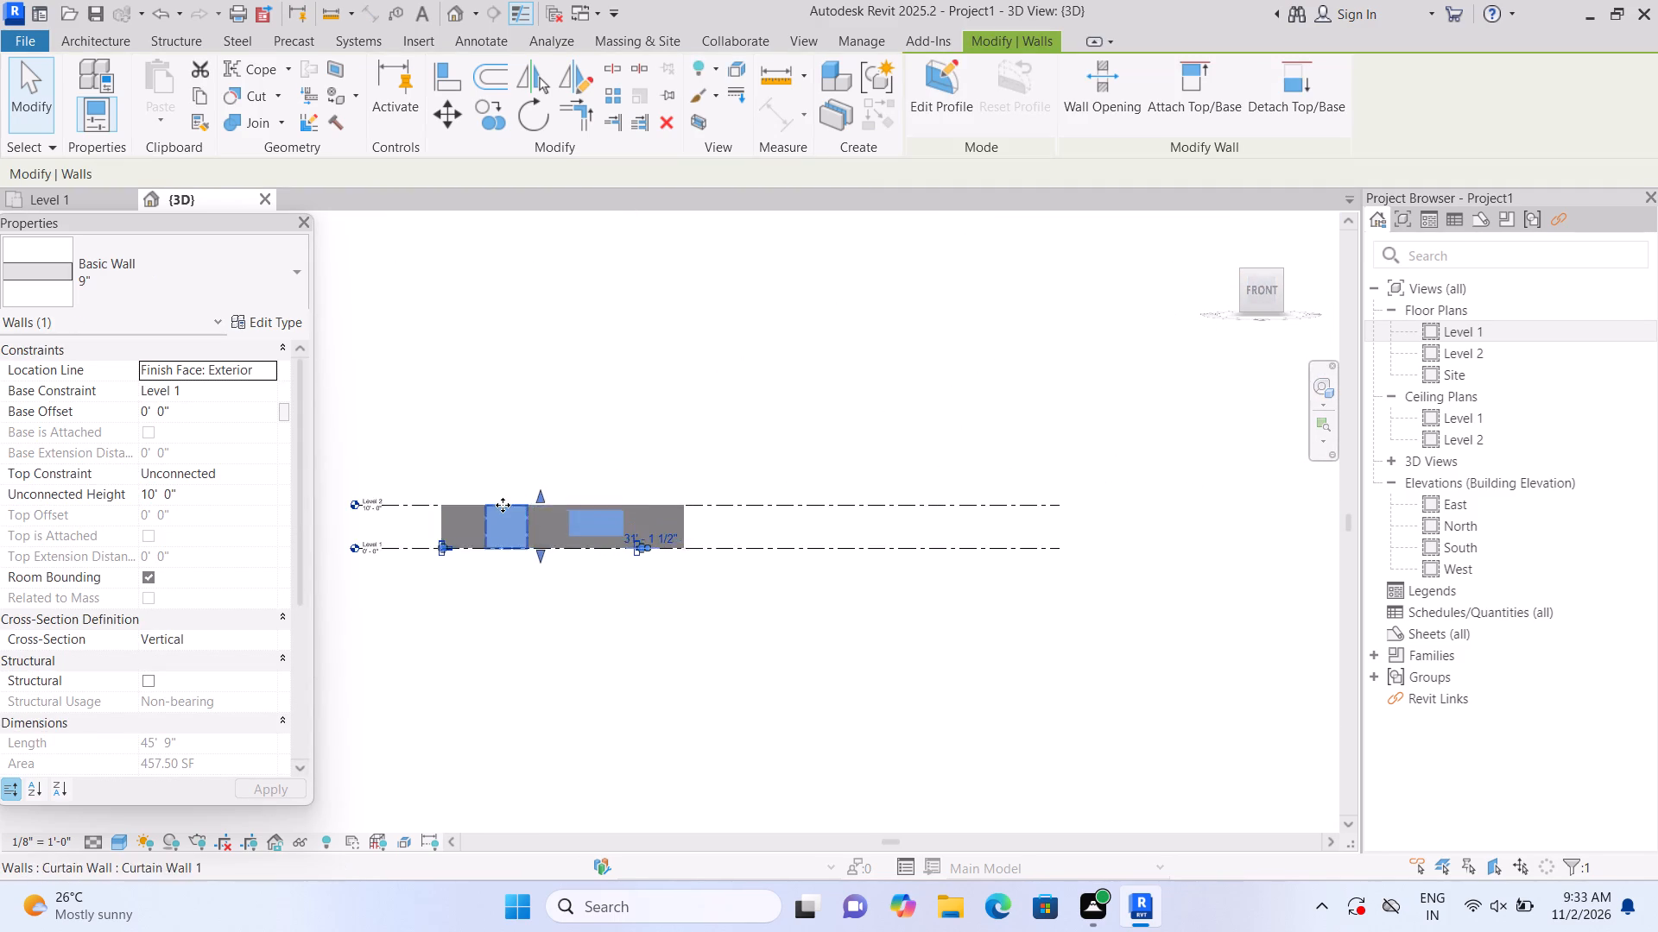
scroll(503, 505, "up", 6)
left_click(690, 459)
scroll(694, 639, "up", 1)
middle_click_drag(700, 639, 738, 584)
scroll(761, 494, "up", 2)
left_click(762, 487)
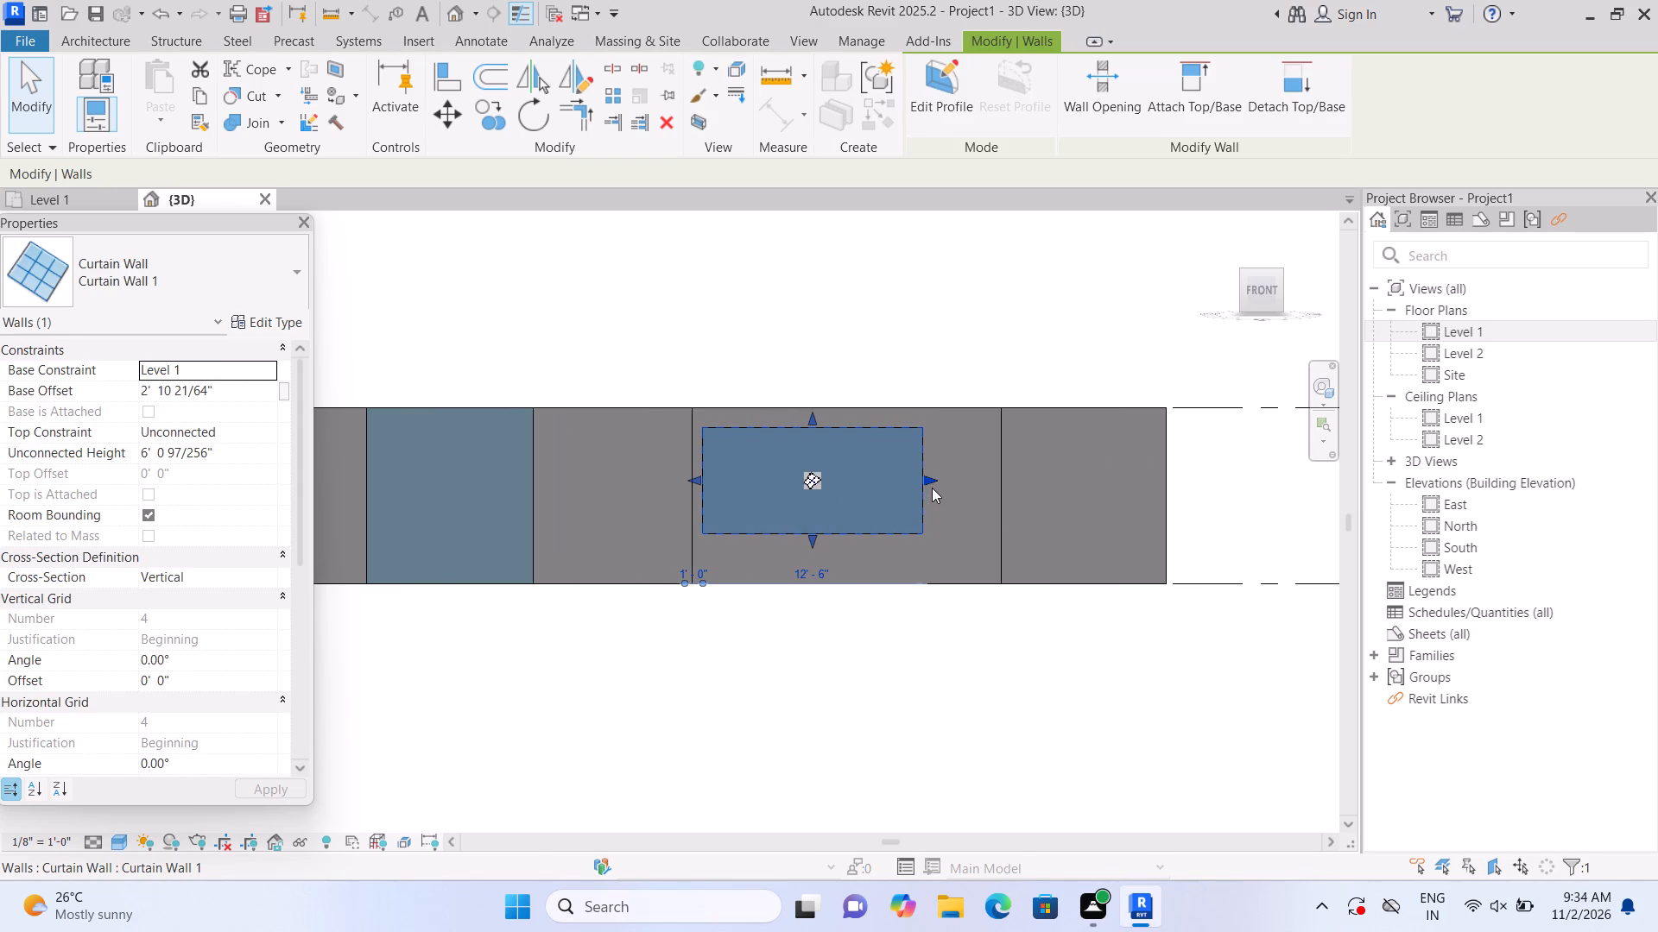
left_click_drag(926, 475, 910, 475)
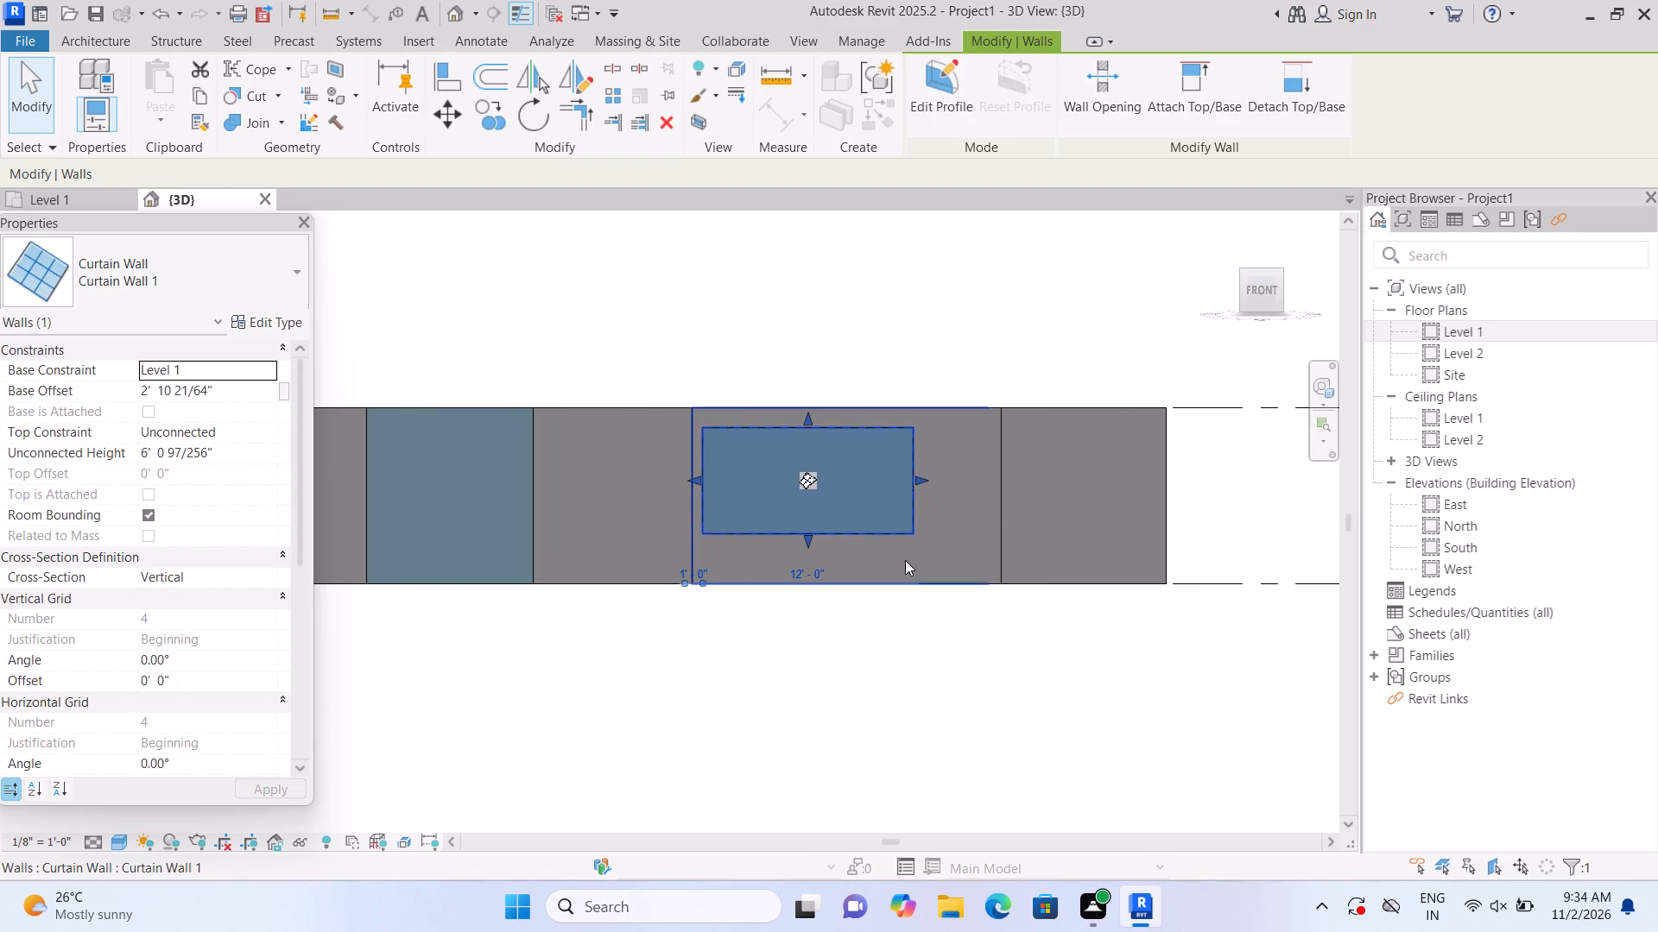
double_click(894, 624)
scroll(892, 620, "down", 2)
scroll(875, 605, "up", 2)
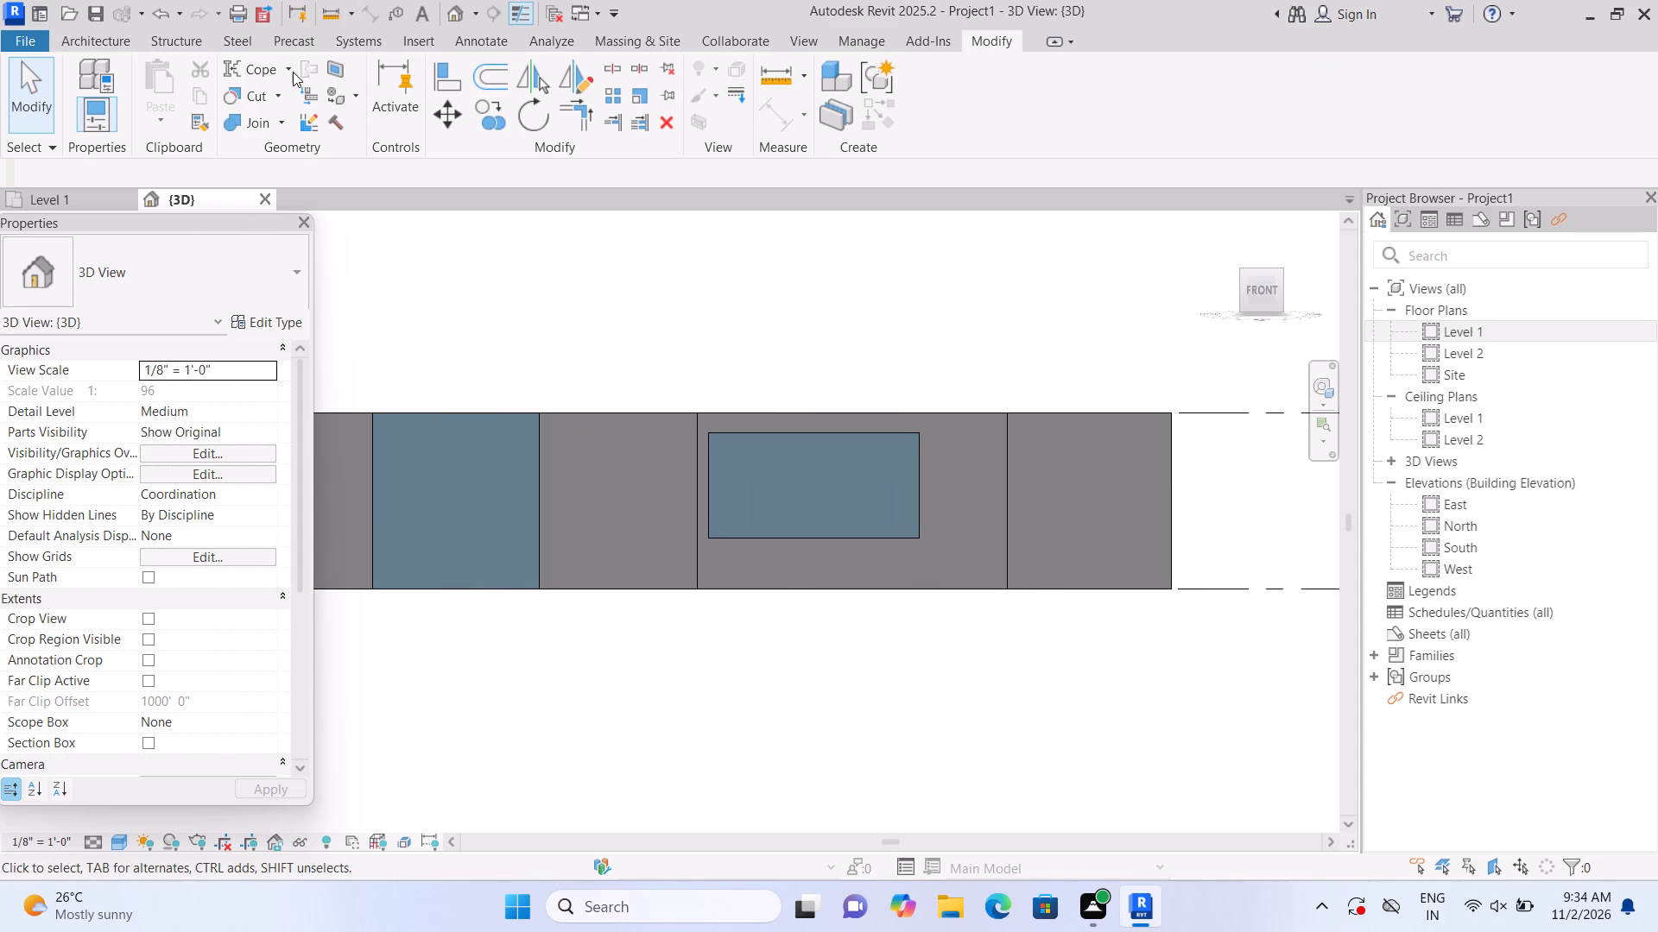
Place a vertical curtain grid line across the raised curtain wall, 4'-0" from its left edge.
double_click(114, 49)
left_click(637, 110)
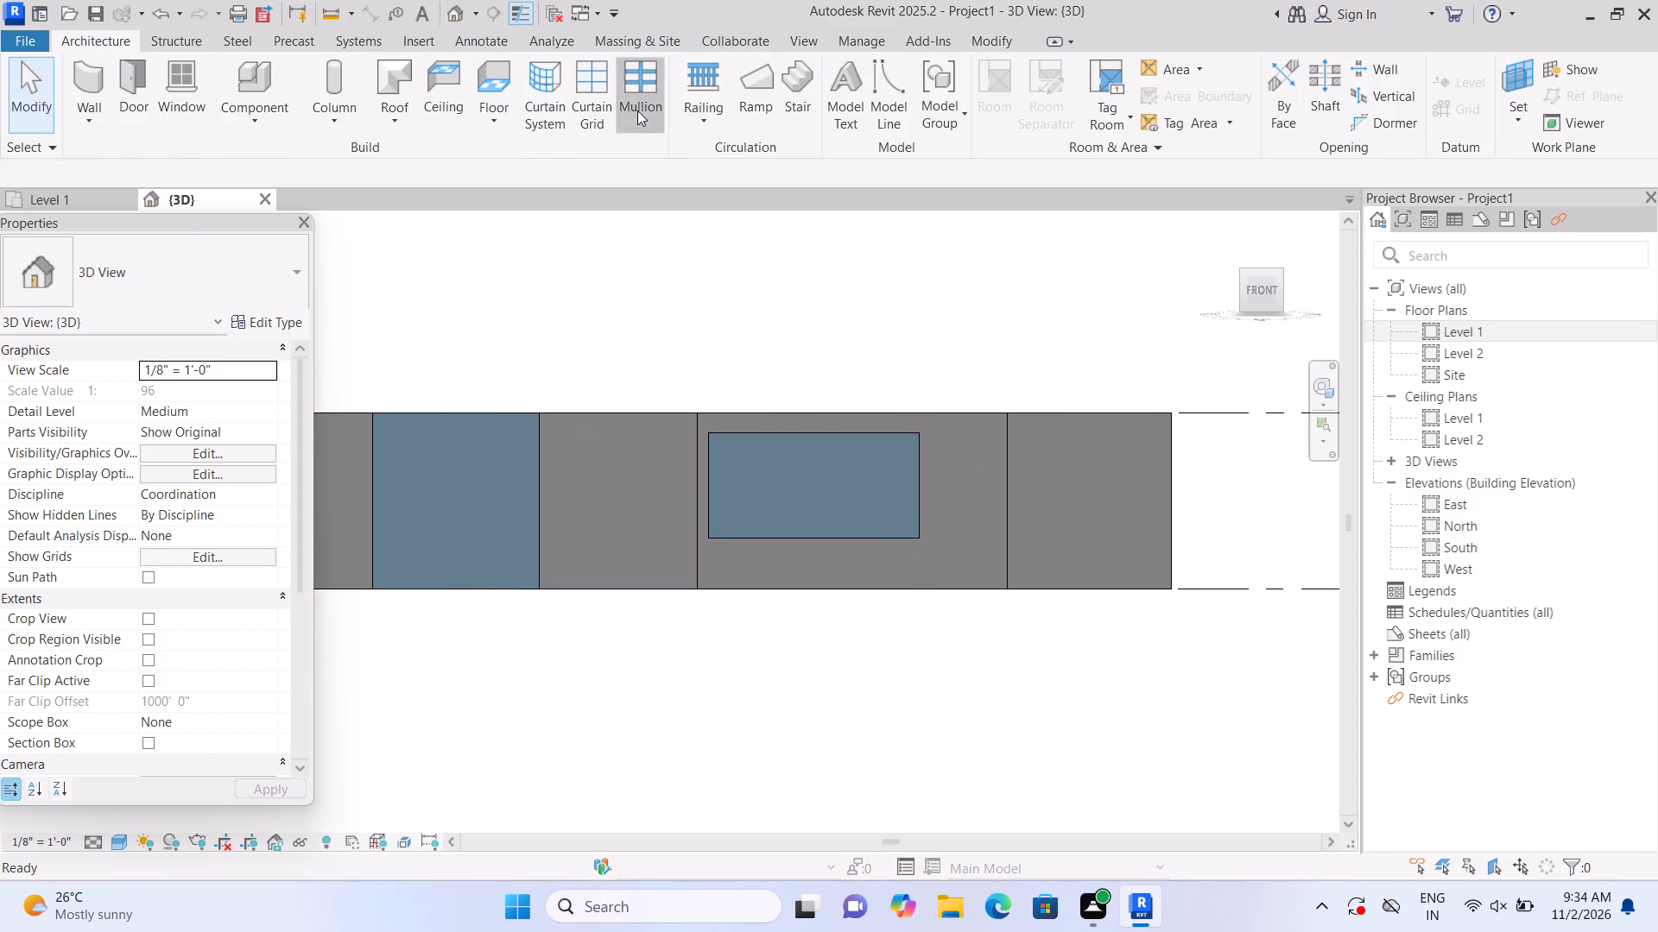
left_click(93, 33)
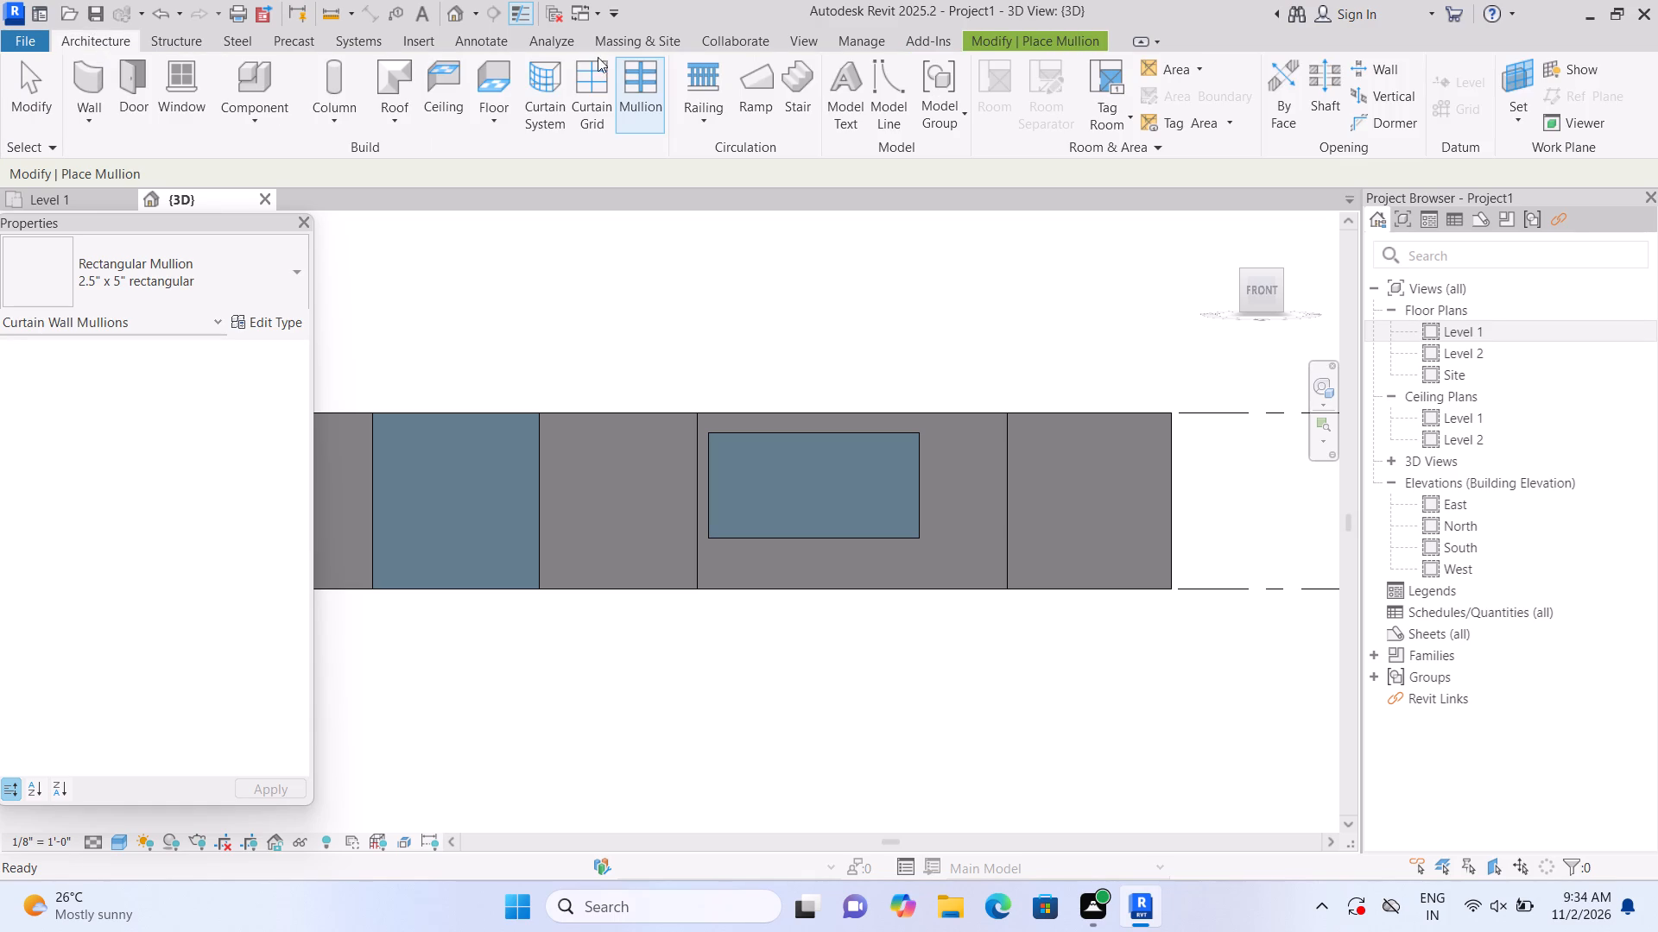
left_click(611, 71)
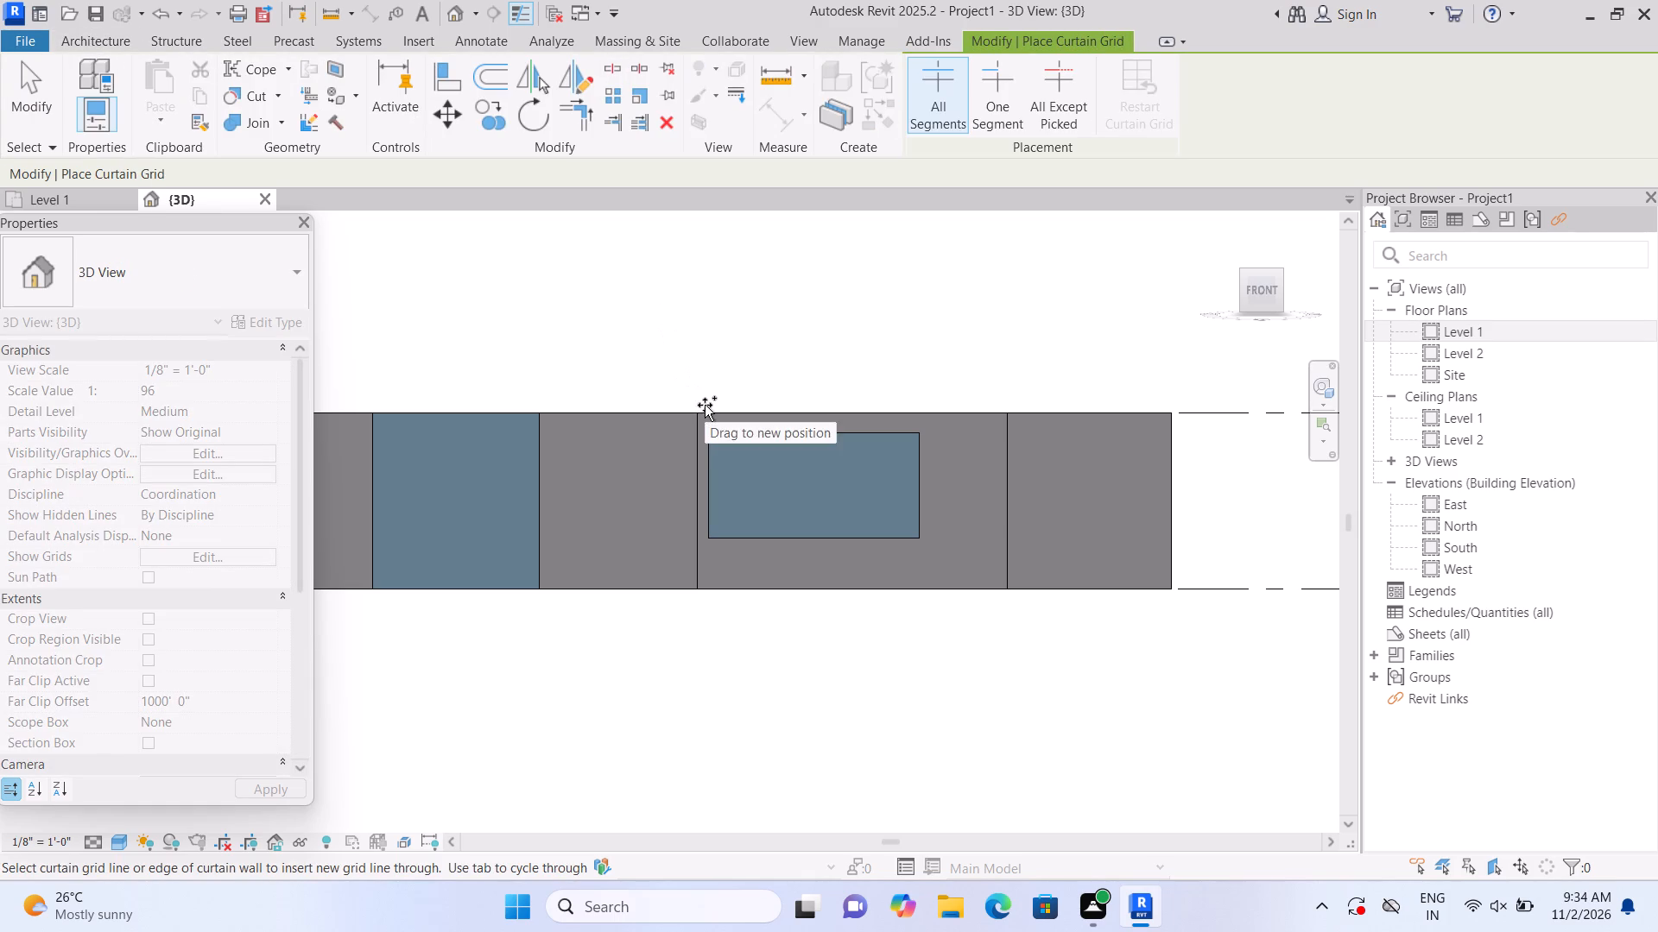
left_click(785, 452)
key("Escape")
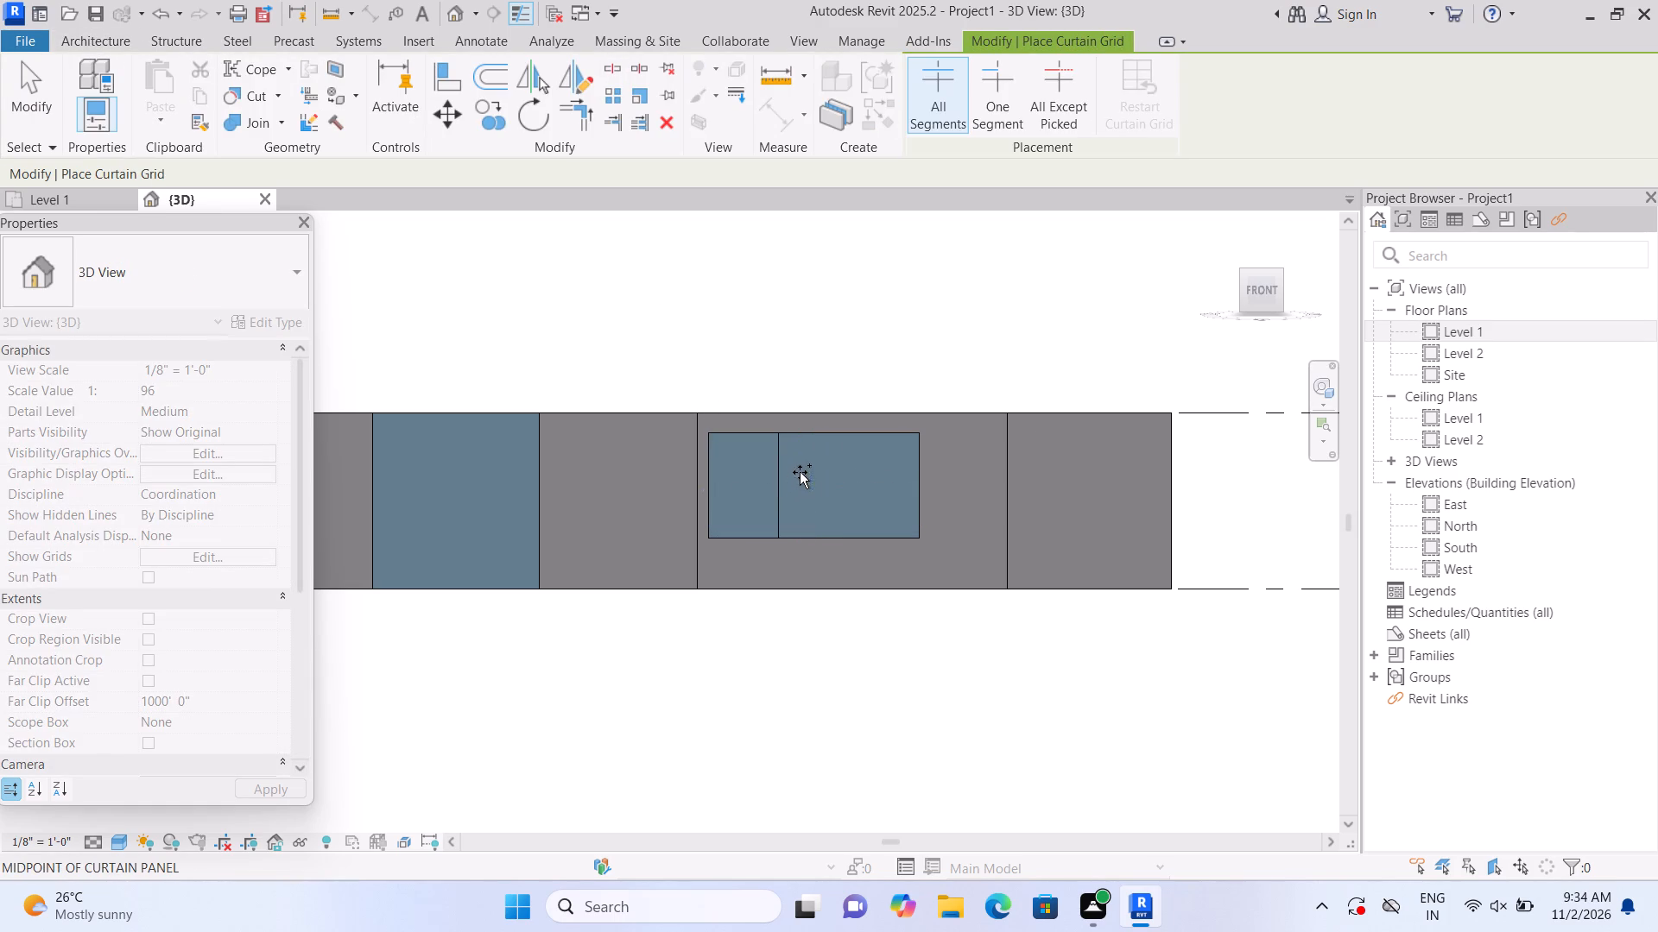
Add two One Segment horizontal grid lines dividing the larger right-hand glass panel into equal thirds.
left_click(1013, 104)
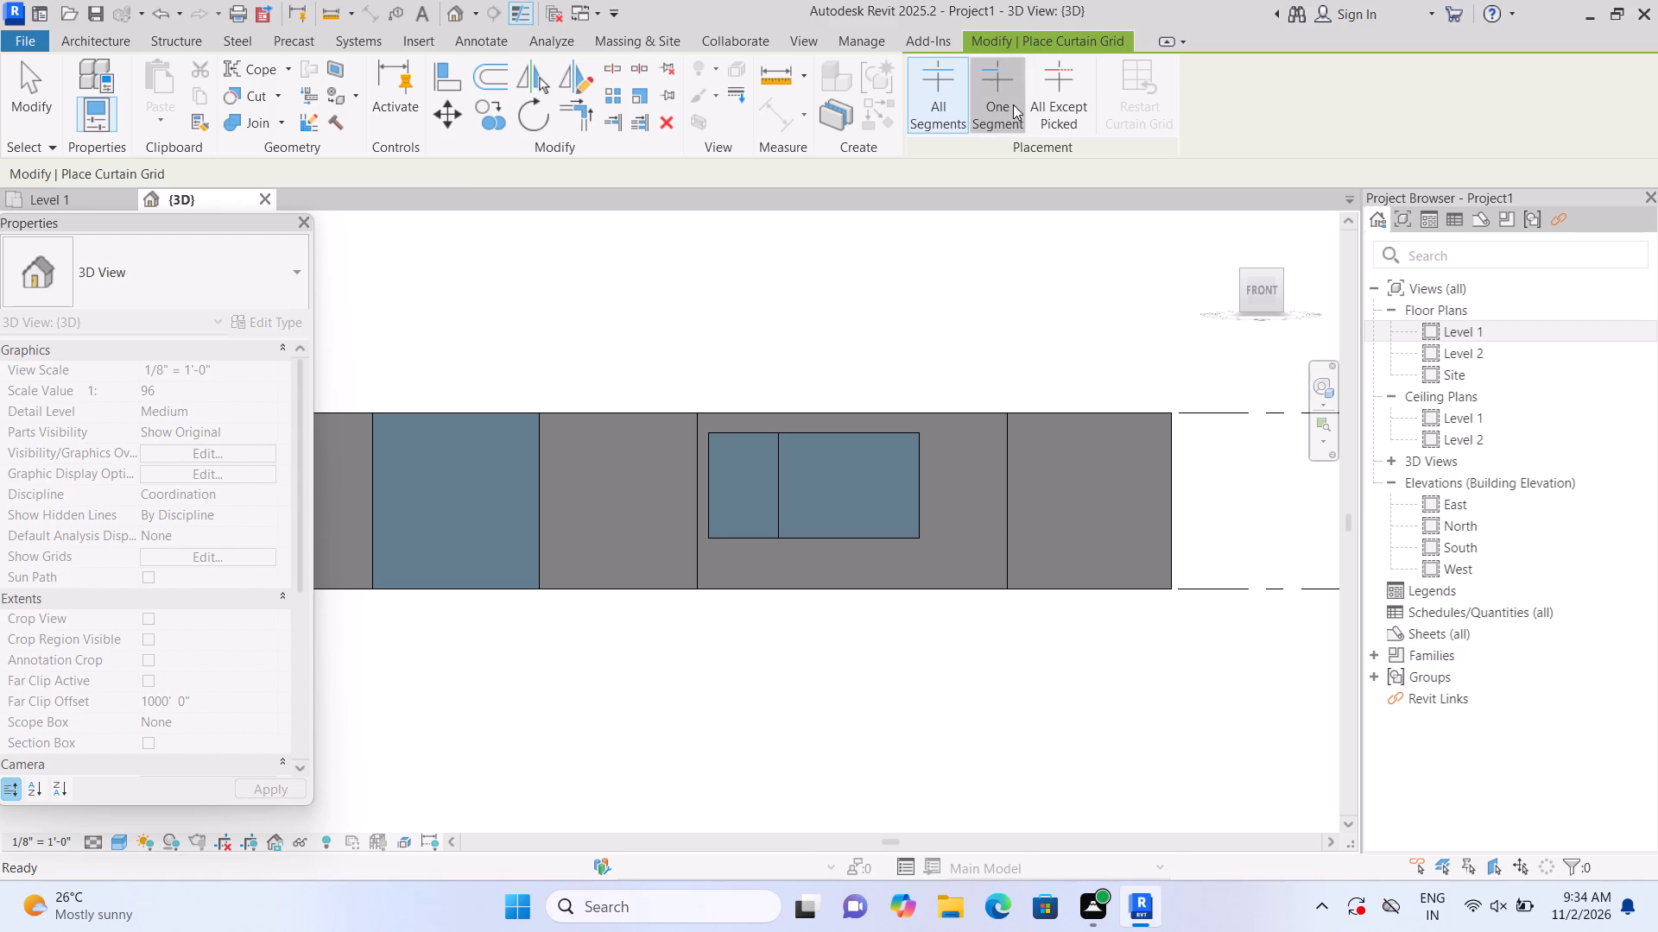
left_click(795, 460)
left_click(782, 493)
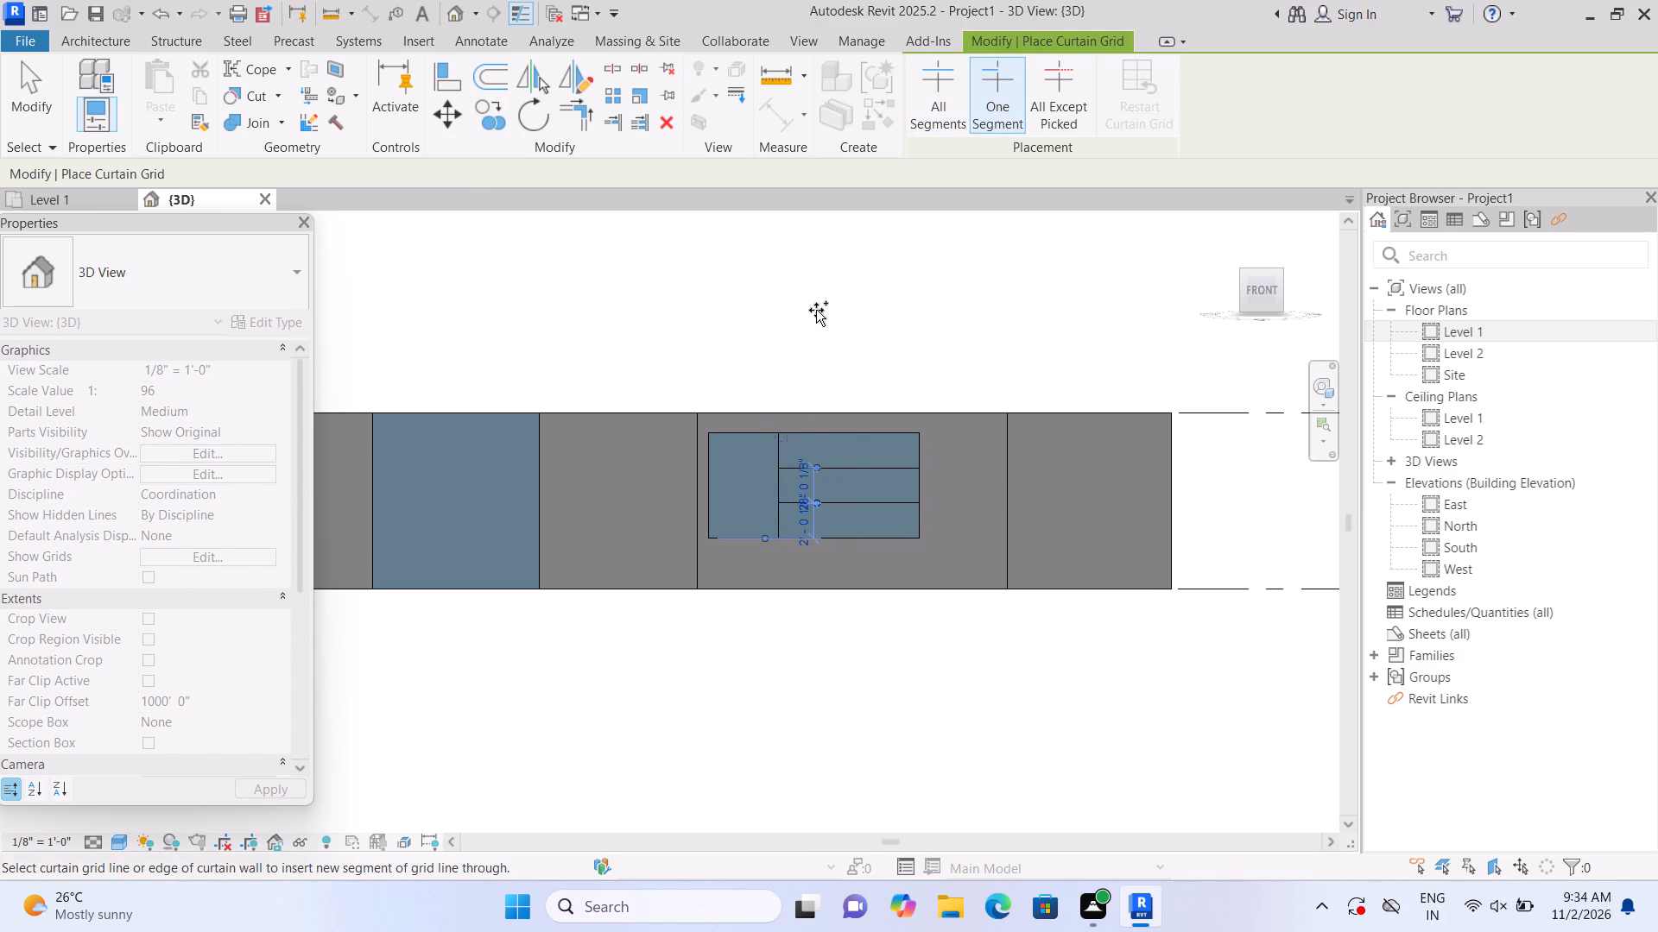
key("Escape")
key("Escape")
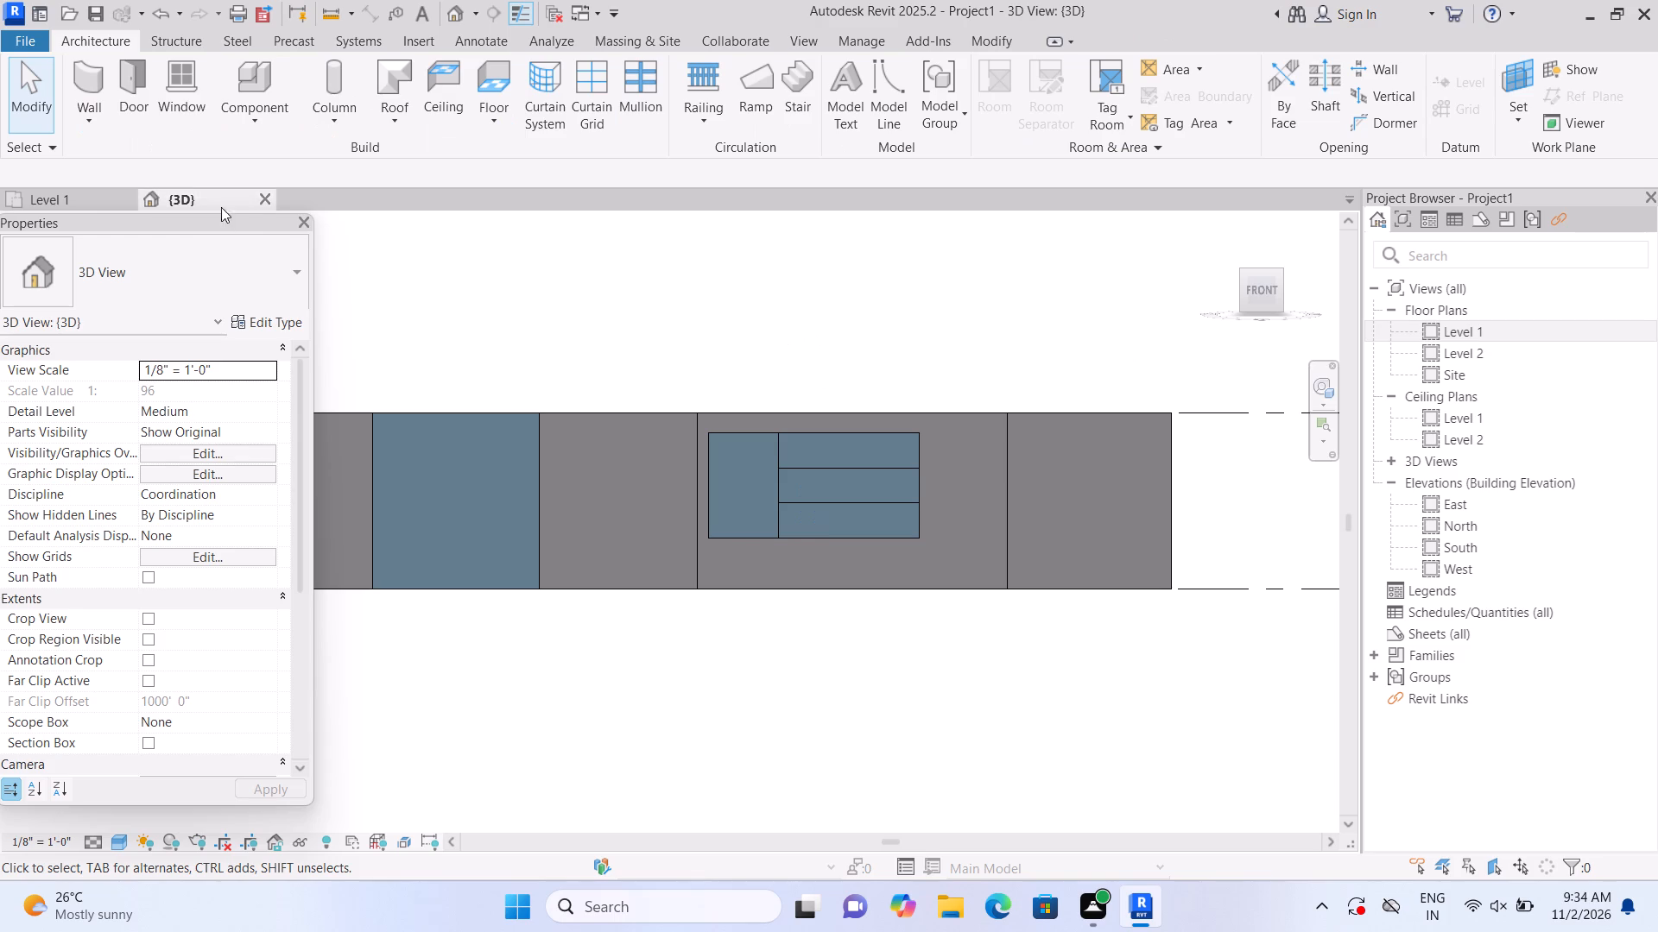
Place 2.5" x 5" rectangular mullions on all borders and grid lines of the recessed wall's curtain wall.
left_click(653, 114)
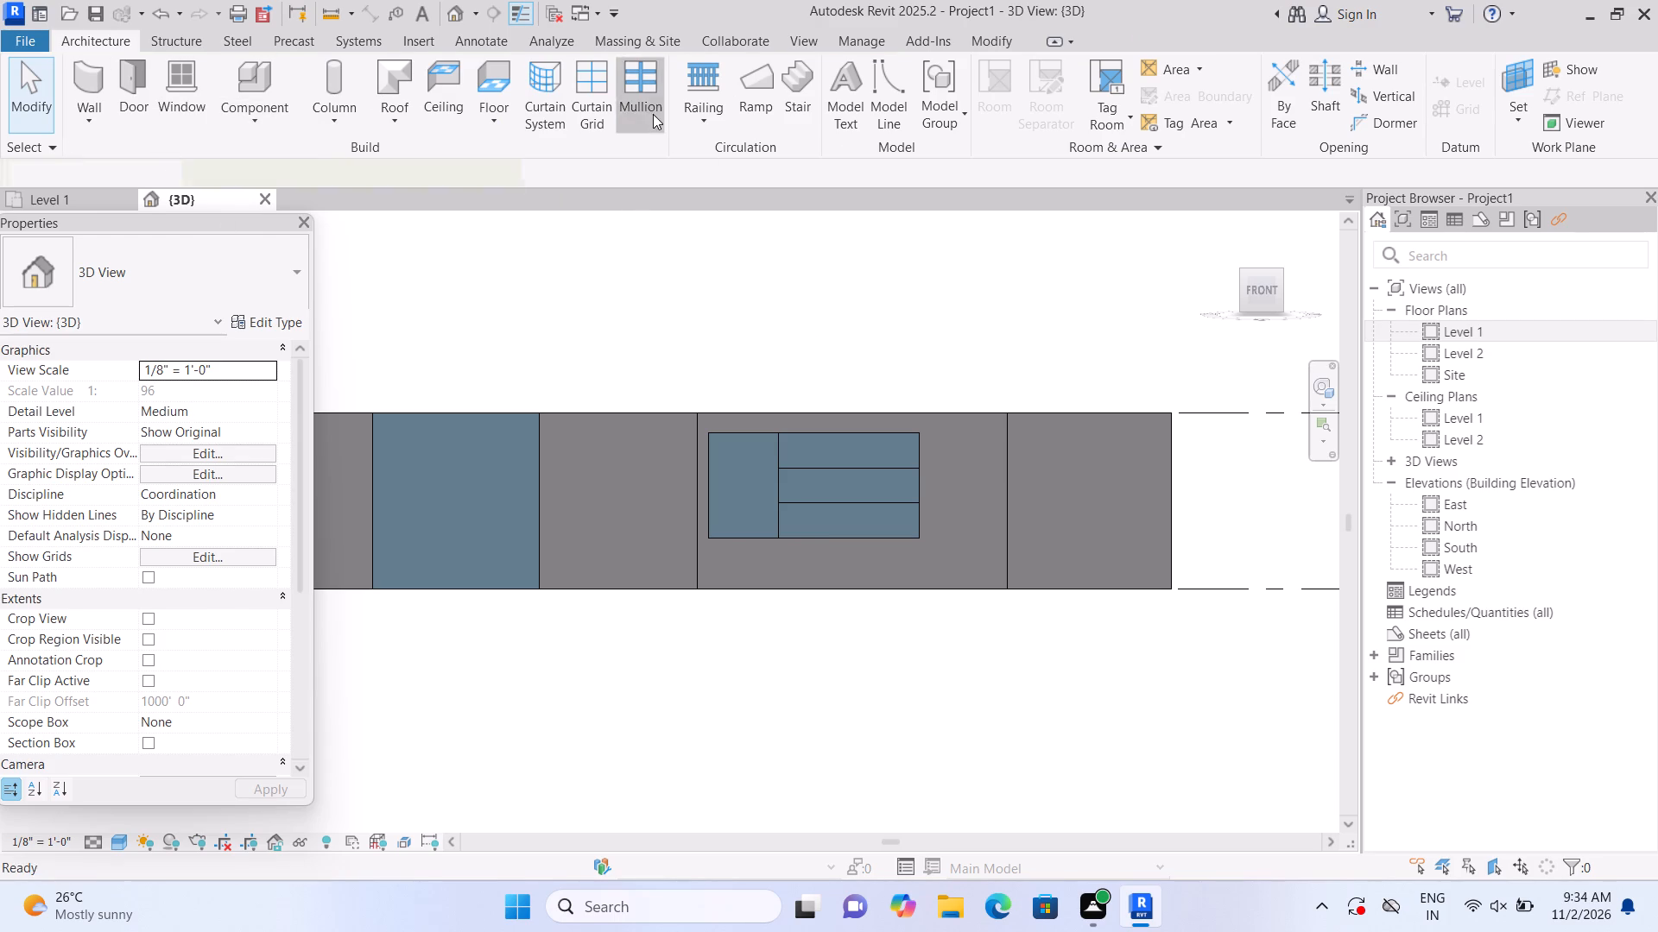
left_click(787, 454)
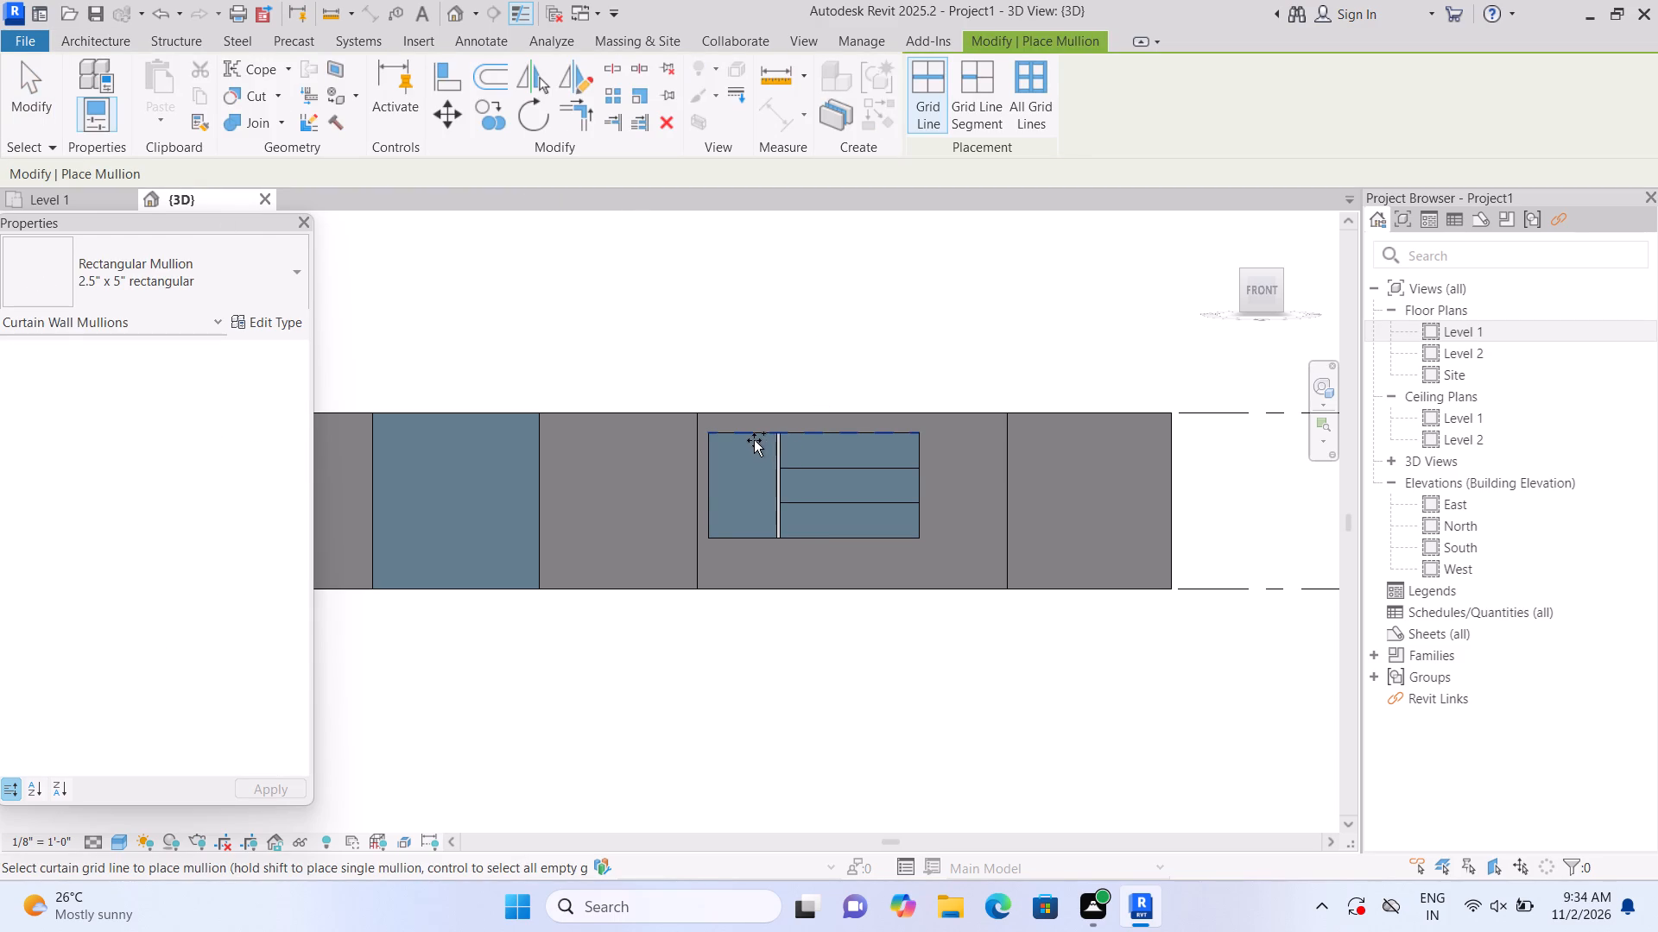
left_click(754, 440)
left_click(704, 488)
left_click(739, 535)
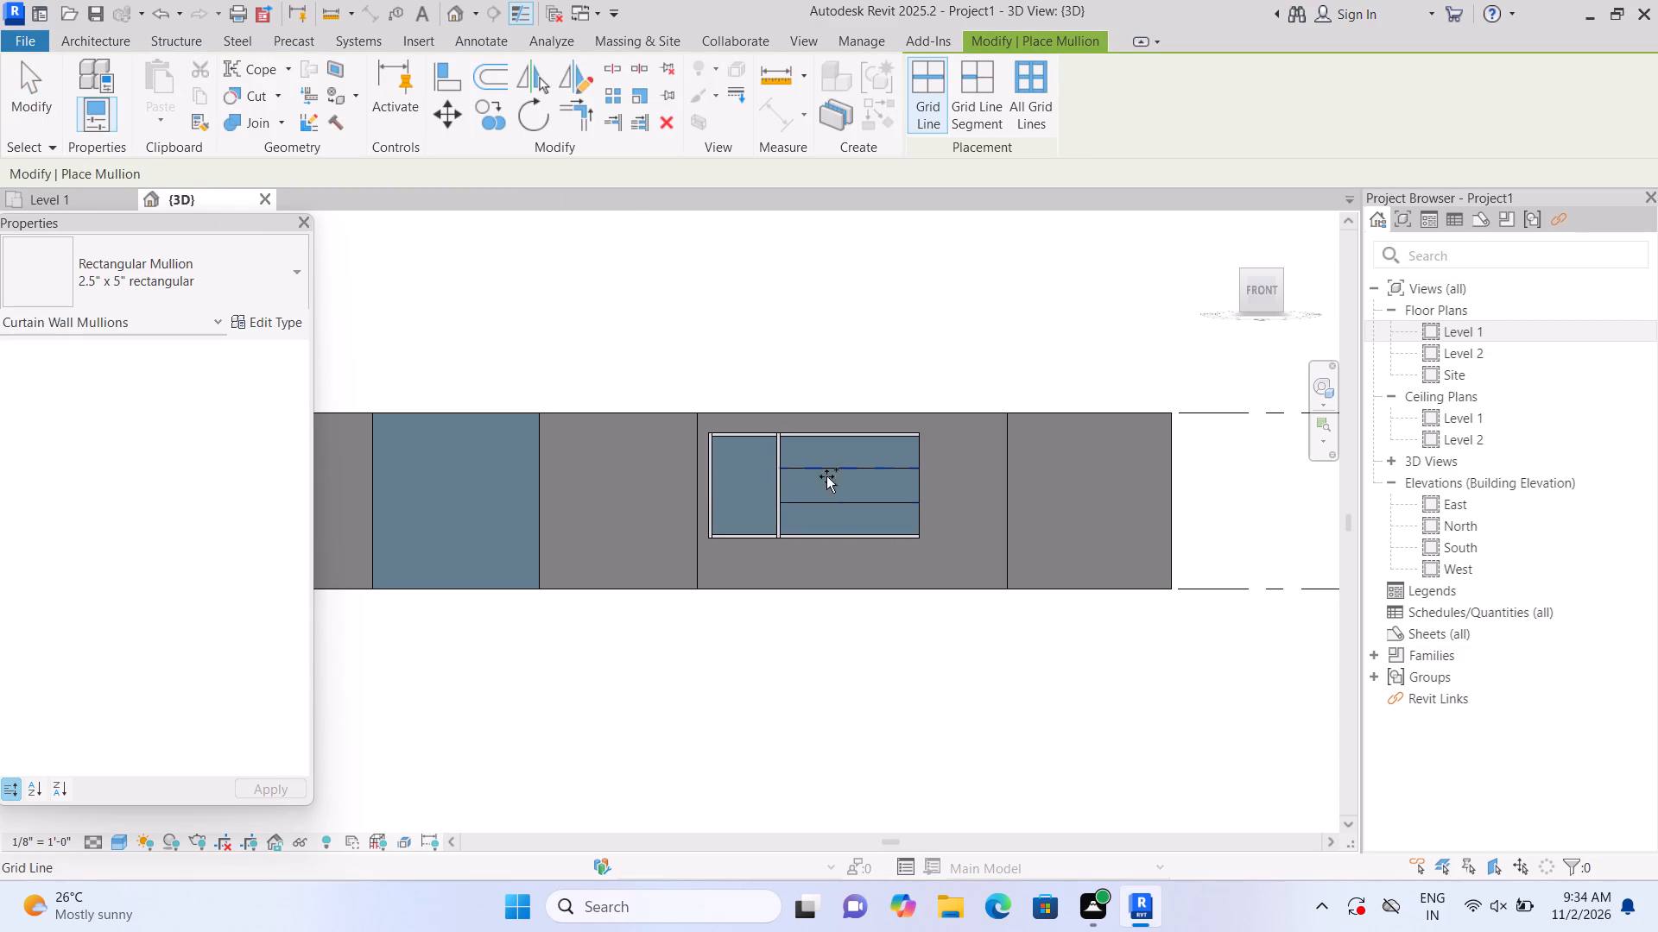
left_click(835, 462)
left_click(837, 504)
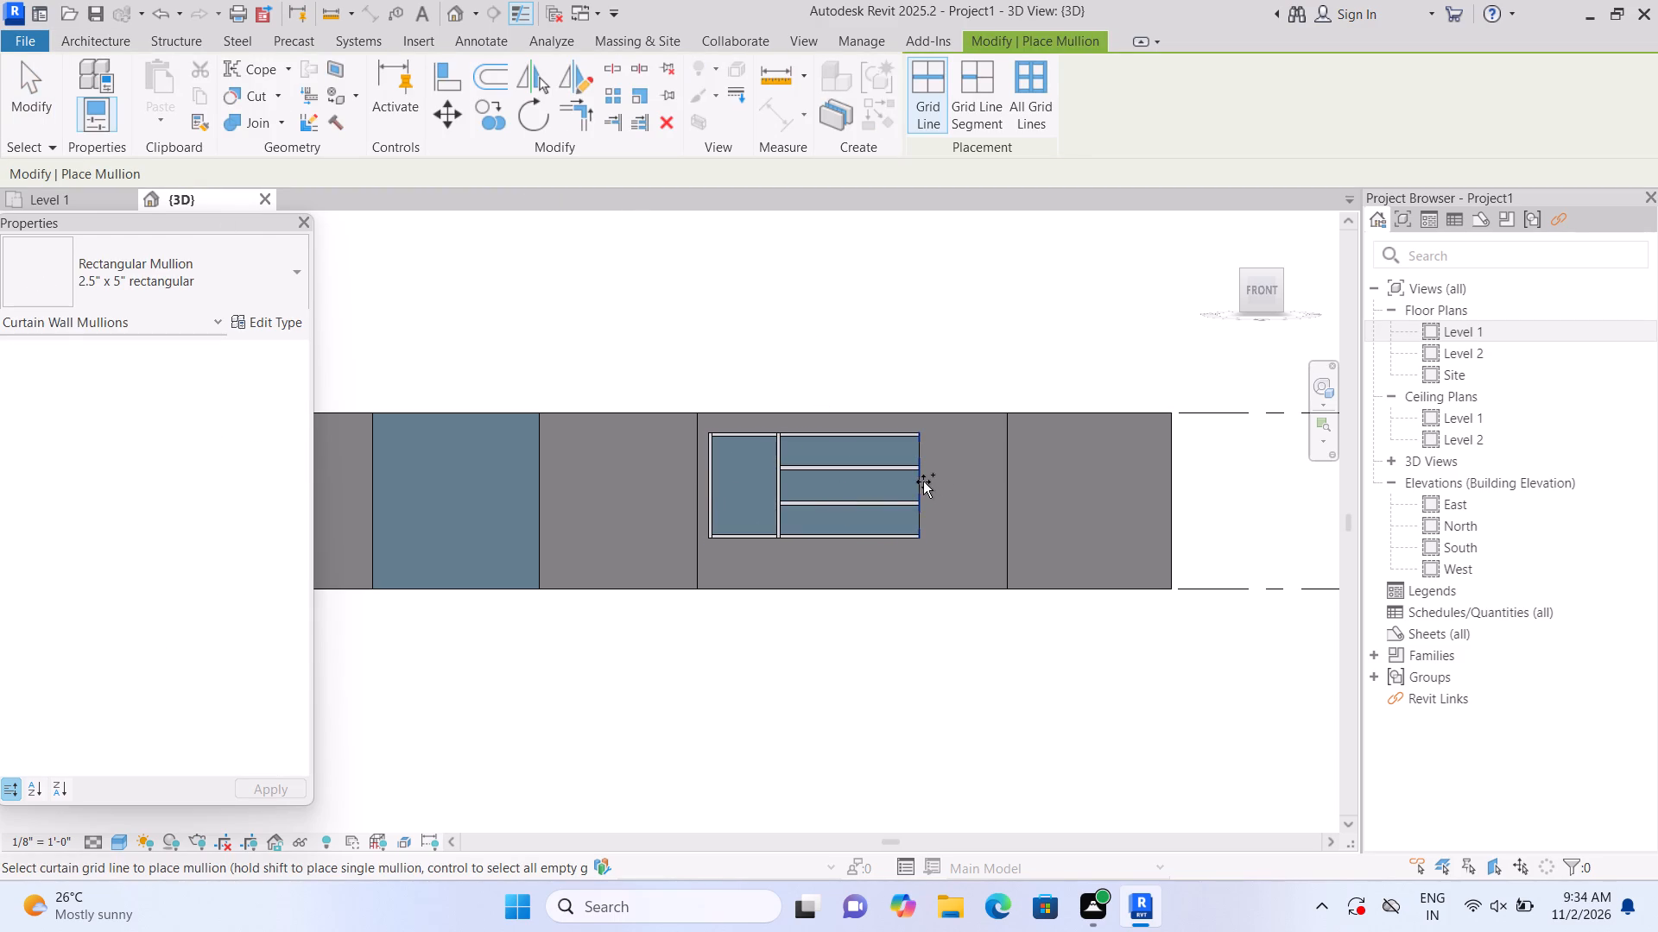
left_click(923, 481)
scroll(922, 477, "down", 2)
middle_click_drag(679, 503, 782, 504)
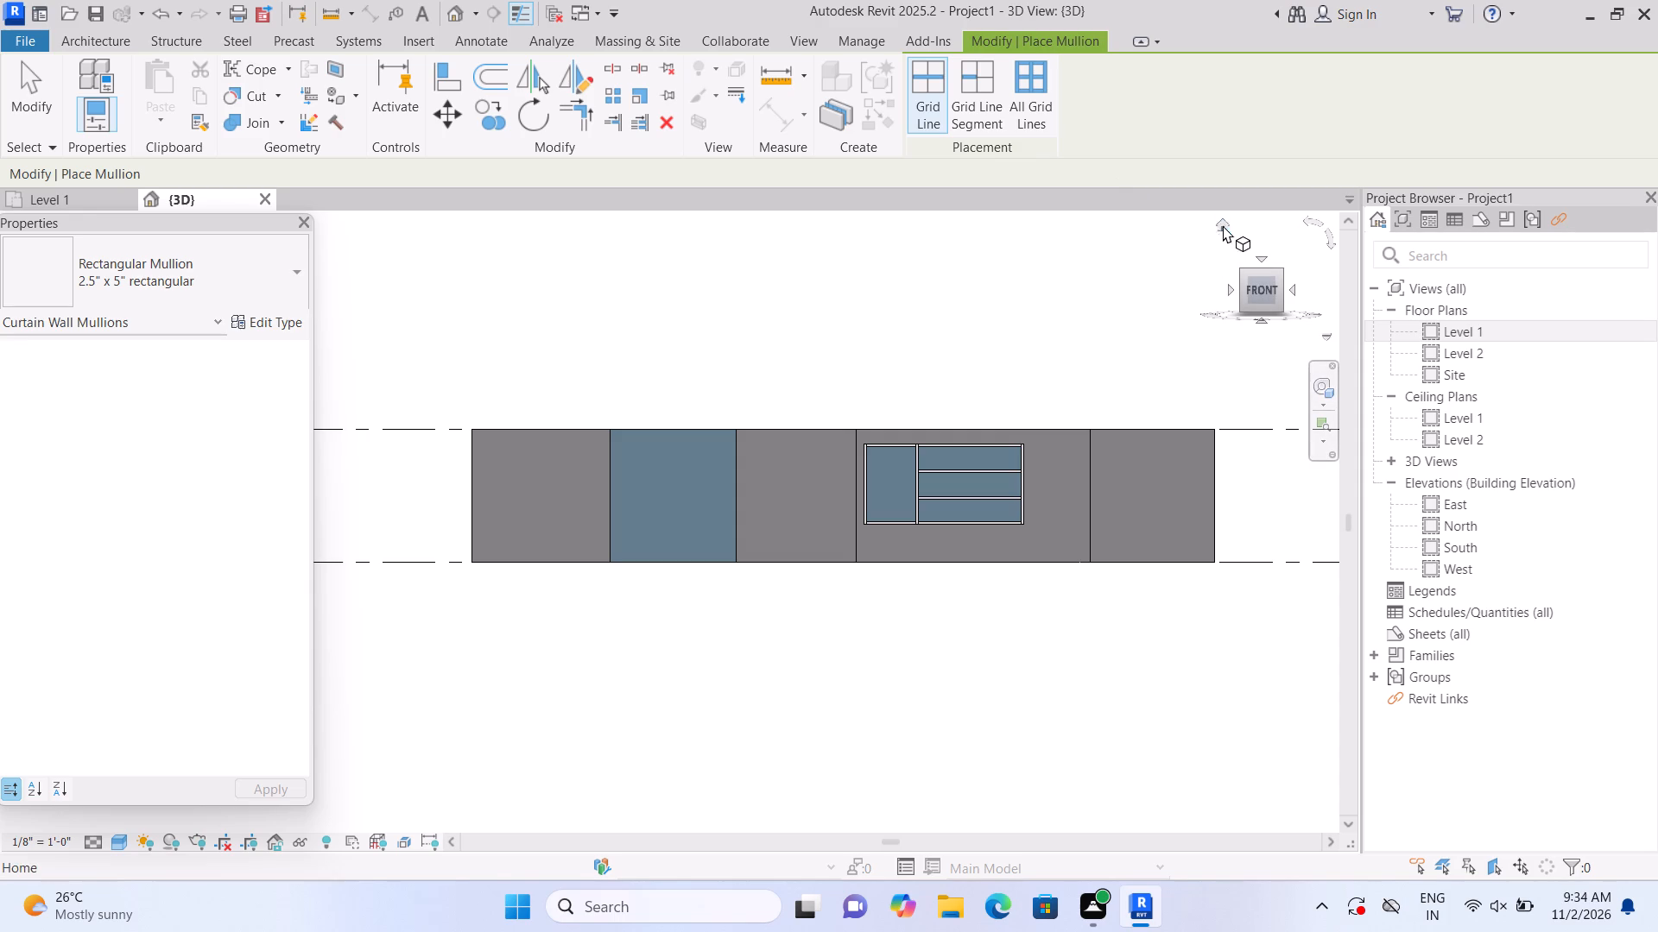
left_click(1220, 220)
scroll(467, 576, "up", 1)
scroll(377, 538, "up", 2)
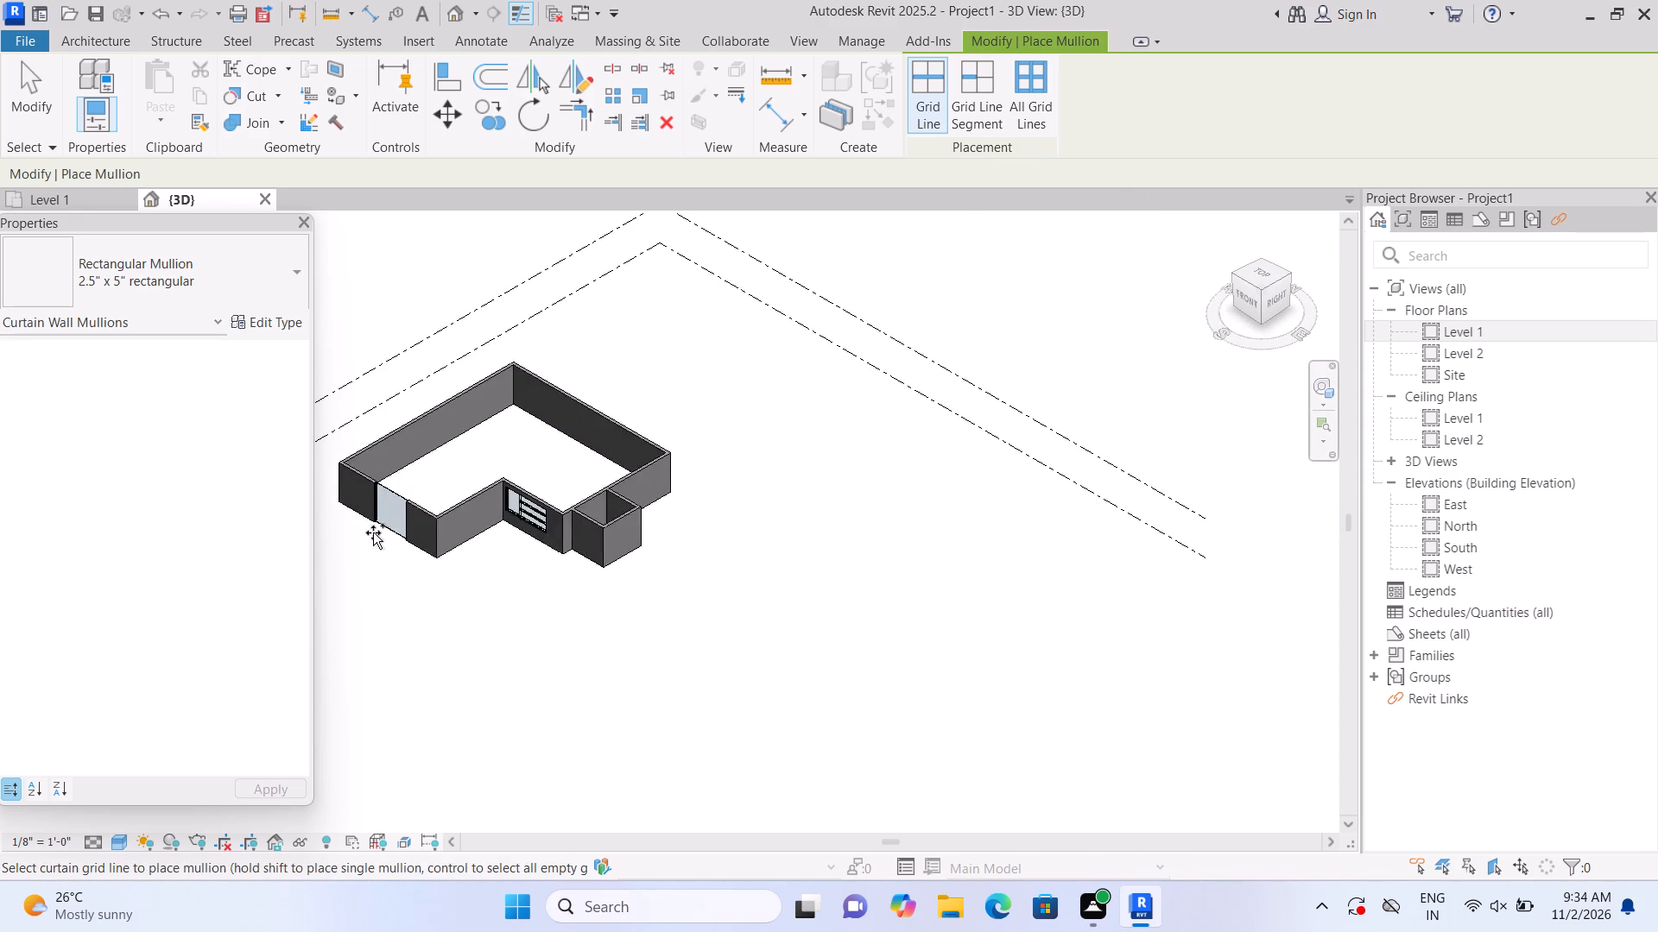
scroll(373, 532, "up", 5)
key("Escape")
Lower the top of the front wall's full-height curtain wall to about 8'-6" and raise its bottom, making it about 5'-10" high.
scroll(378, 570, "up", 1)
middle_click_drag(394, 577, 459, 608)
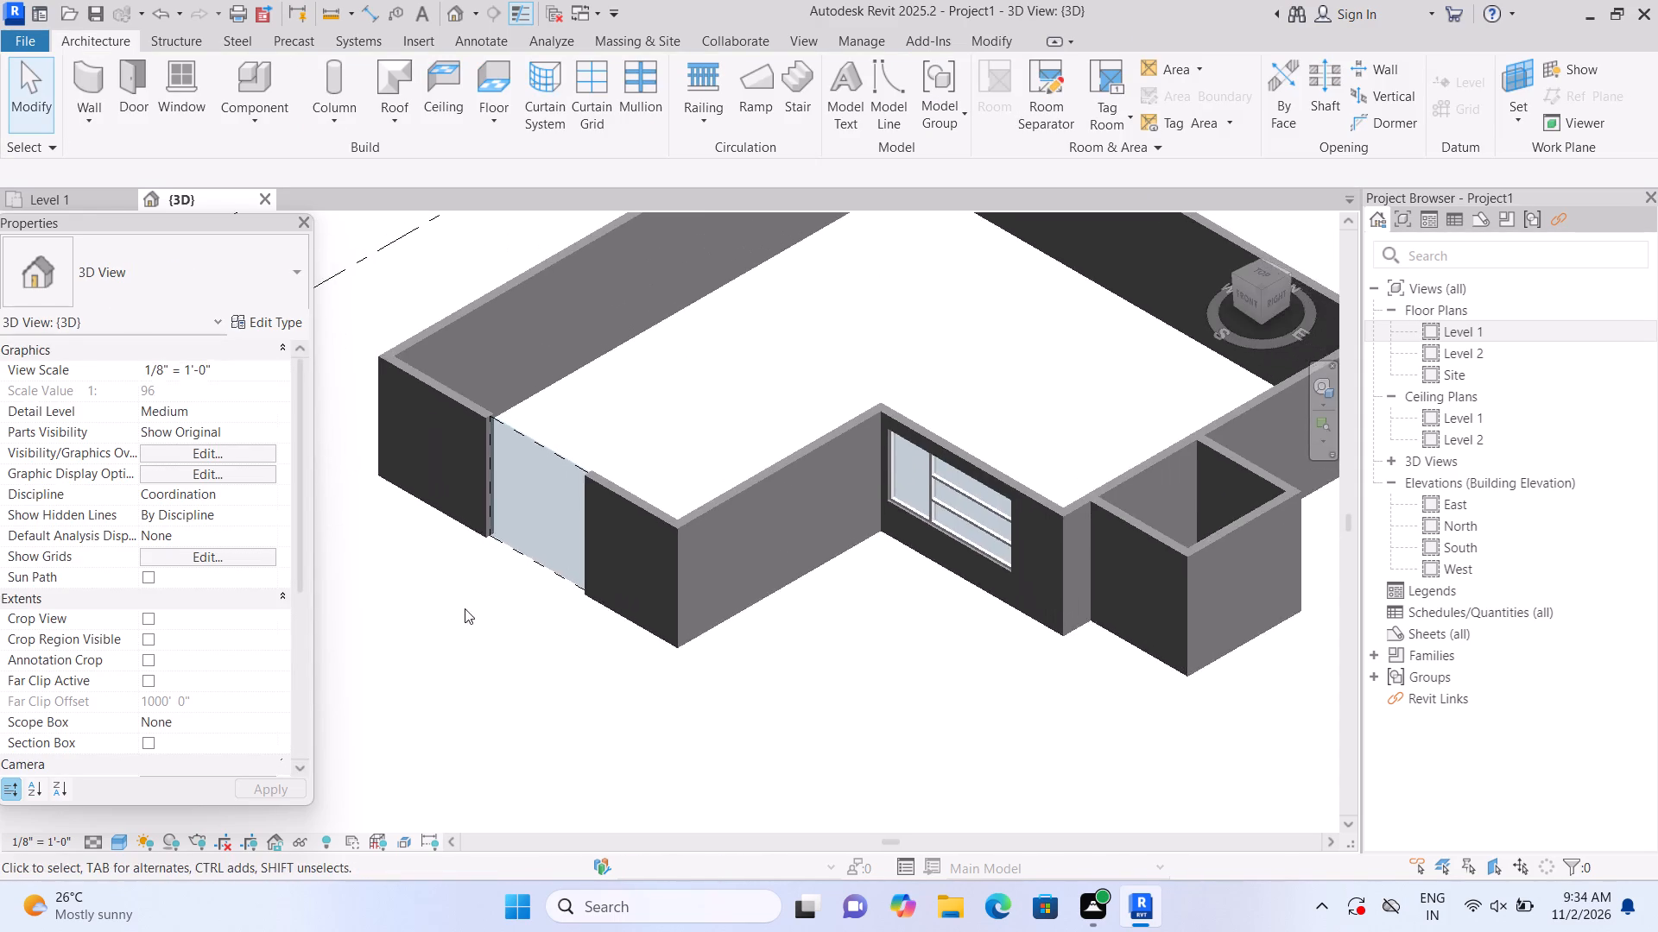
scroll(542, 531, "up", 2)
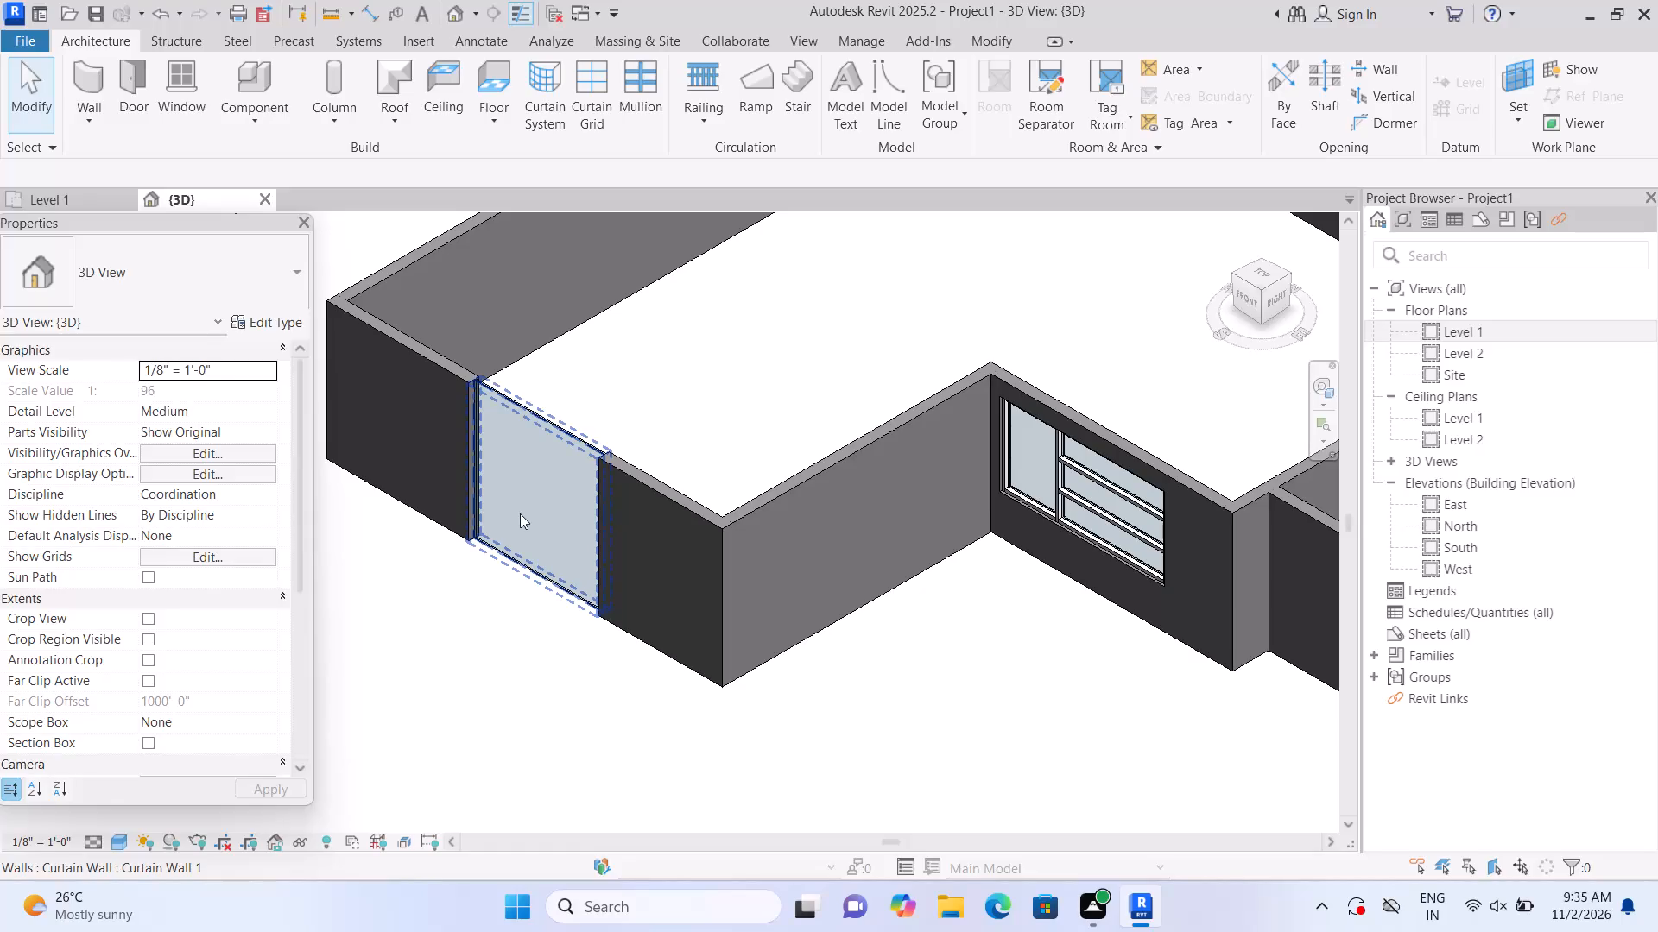
scroll(575, 441, "up", 1)
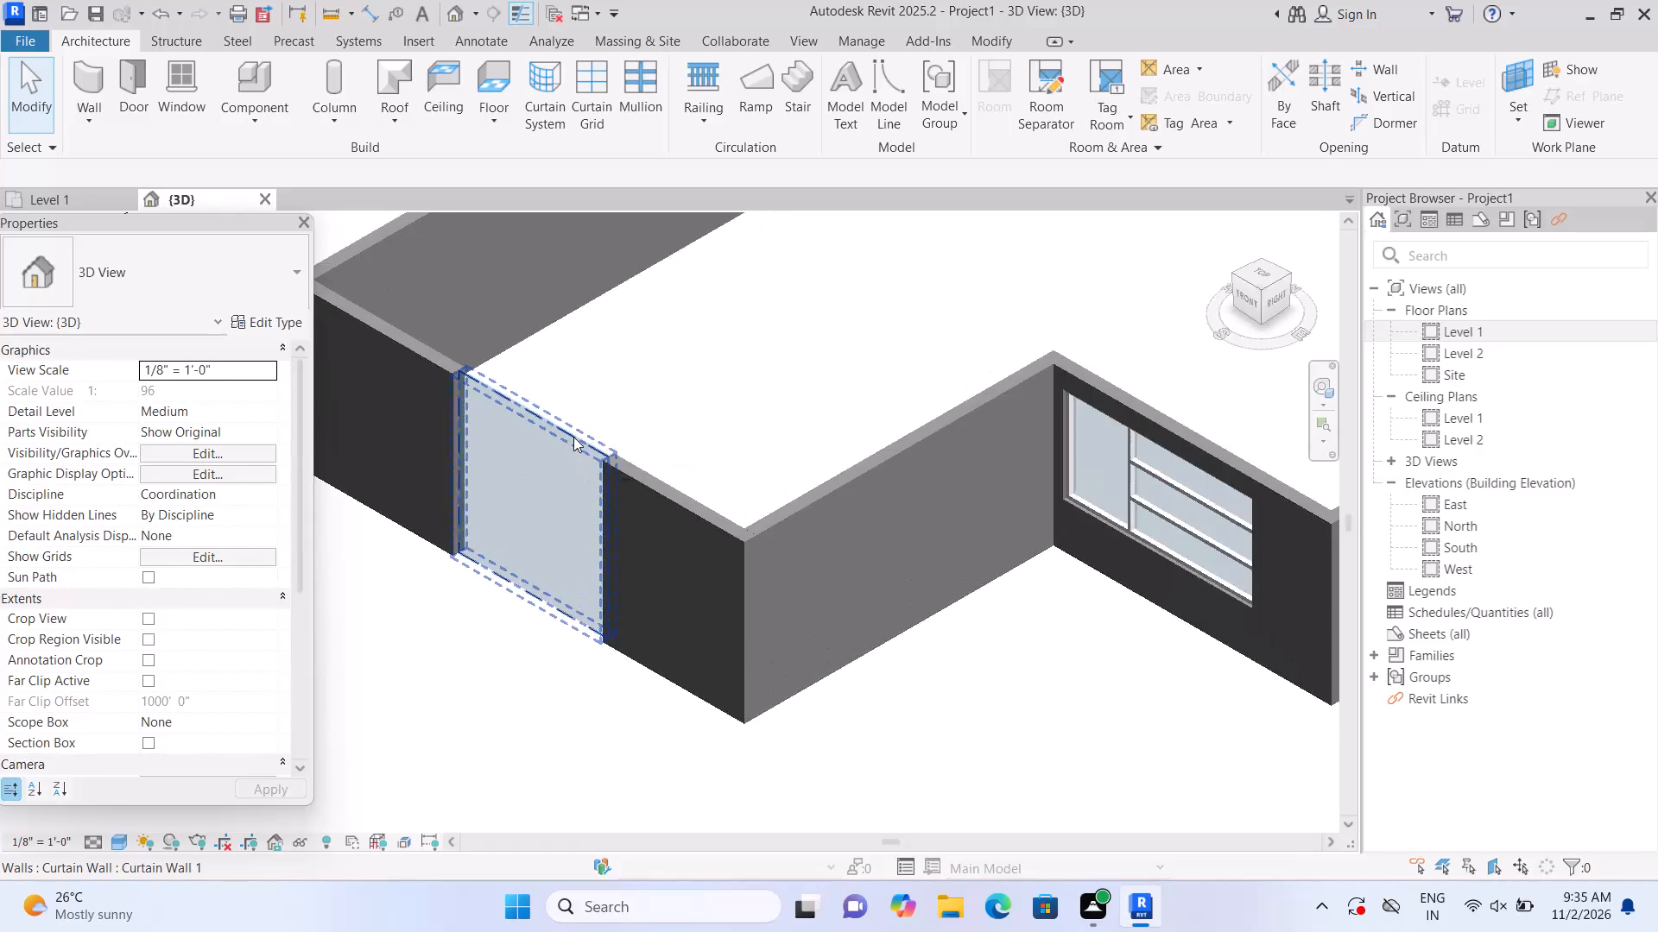
scroll(573, 437, "up", 1)
left_click(573, 437)
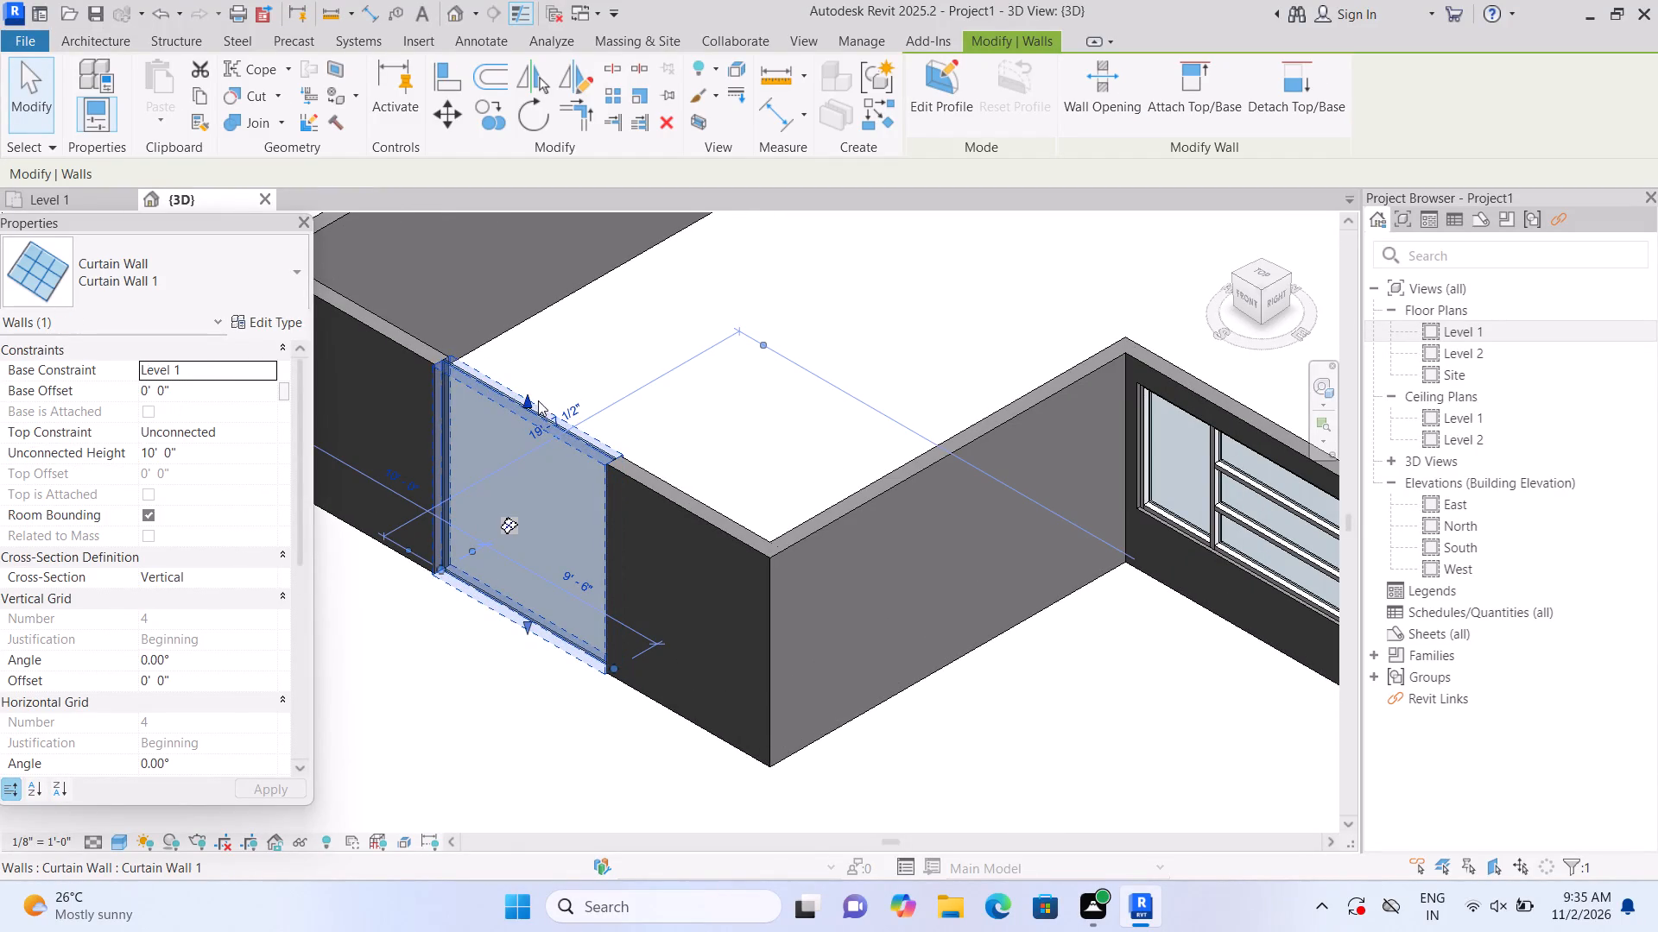
left_click_drag(527, 399, 527, 420)
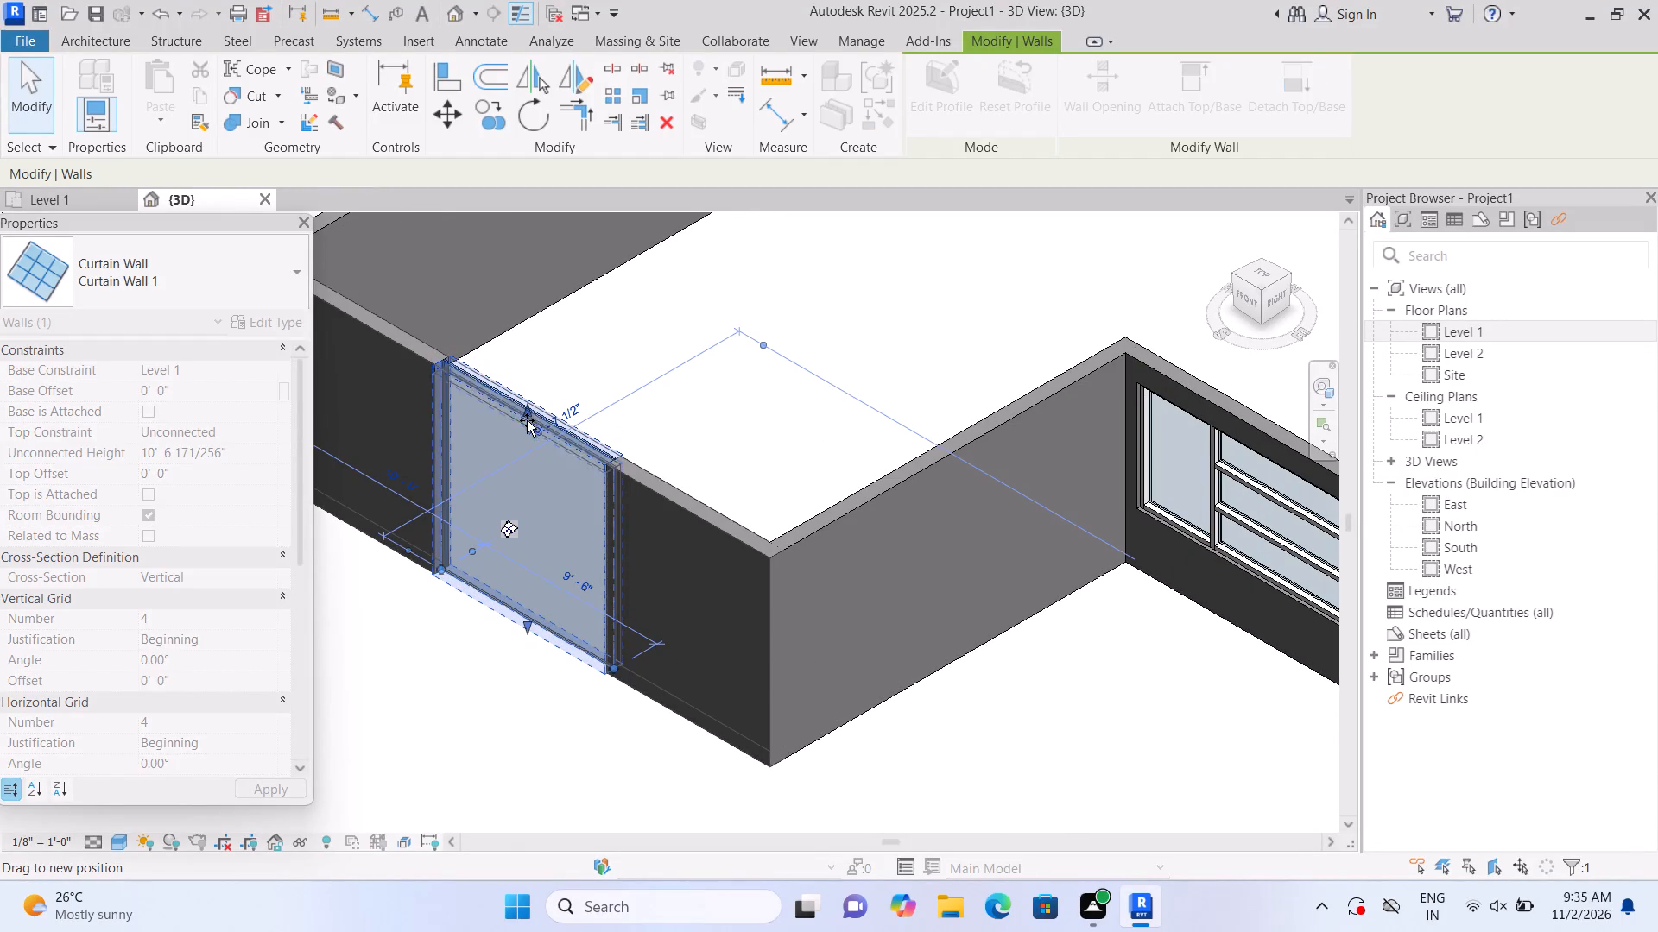
left_click_drag(527, 420, 523, 441)
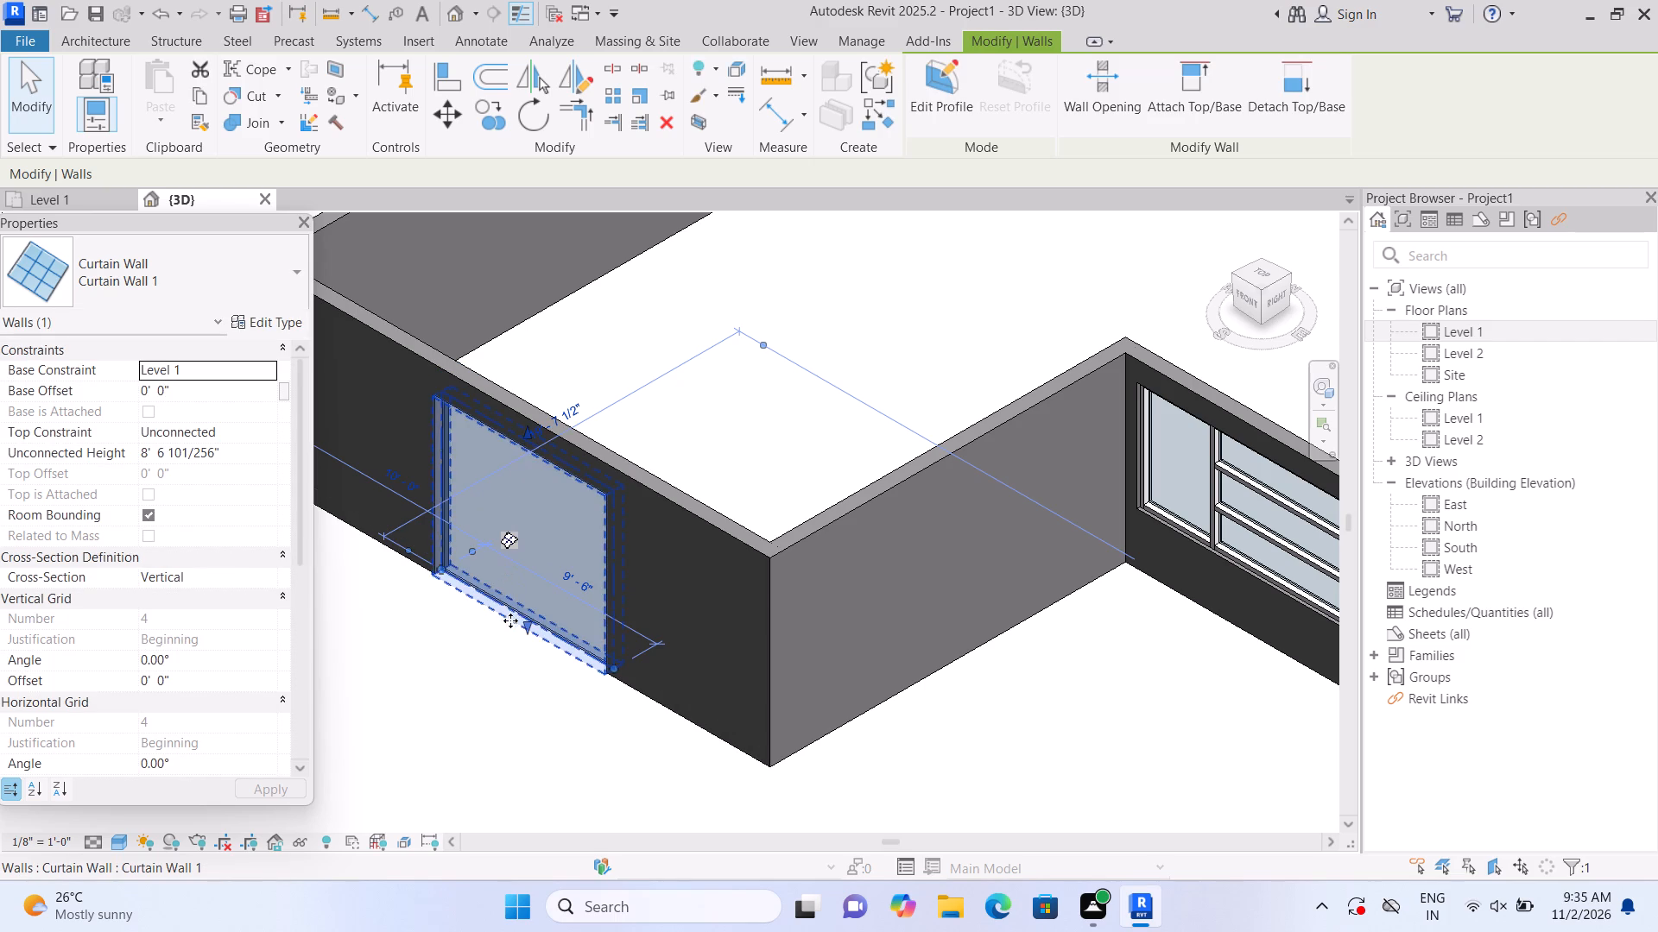
left_click_drag(522, 624, 517, 598)
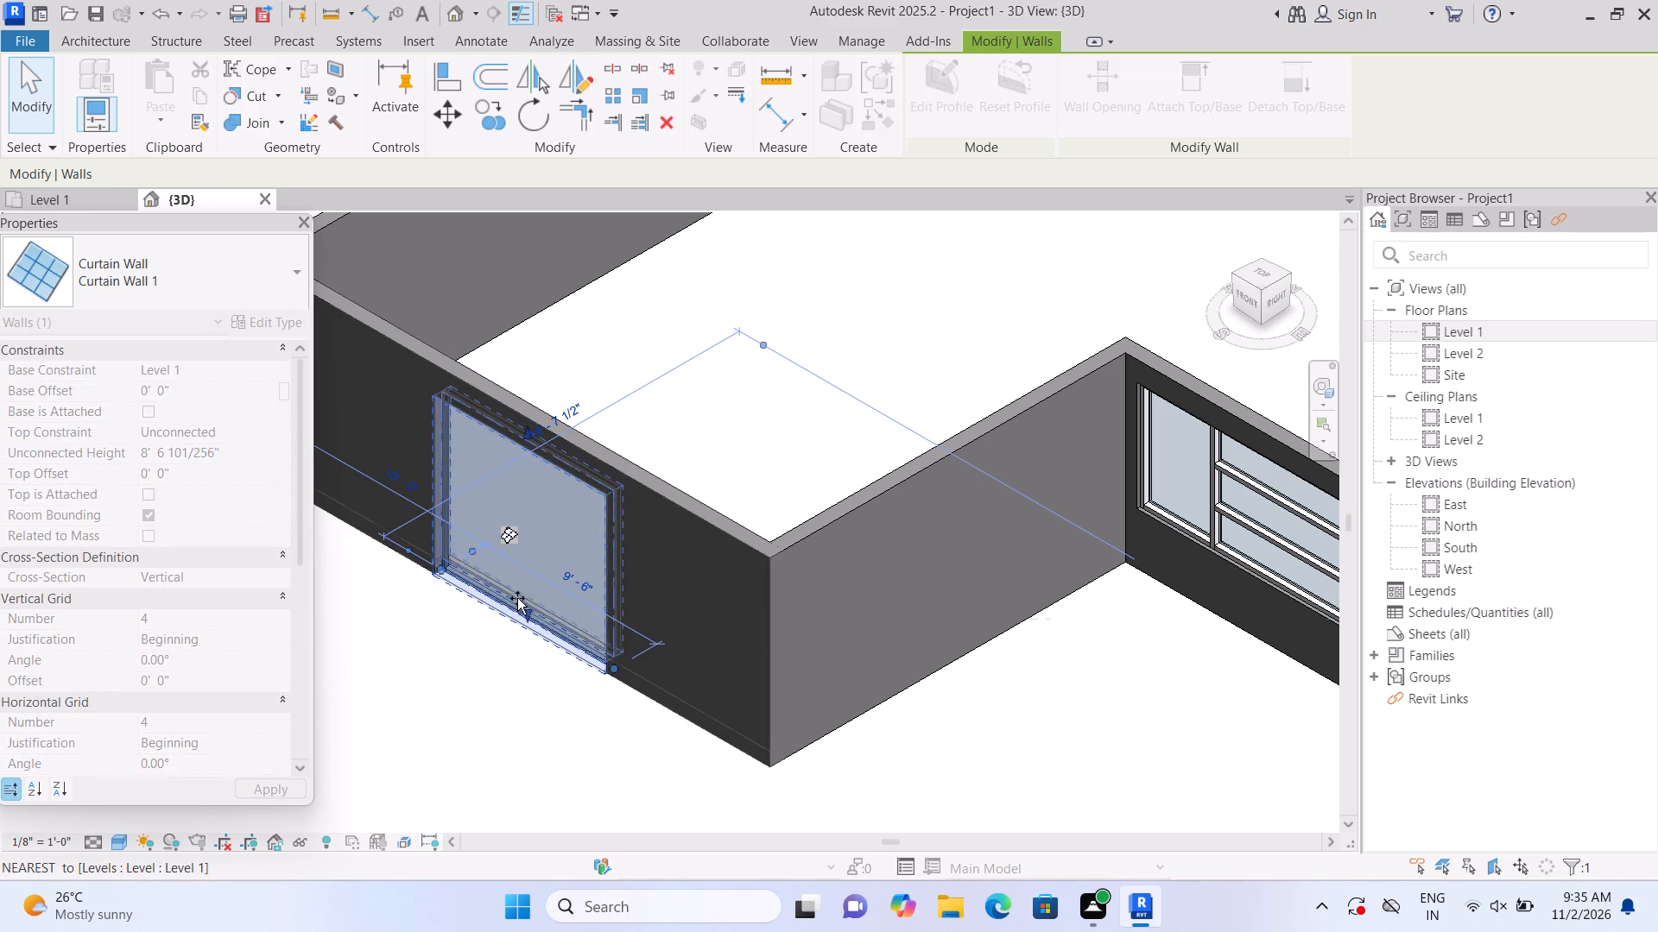
left_click_drag(517, 598, 526, 564)
left_click(476, 670)
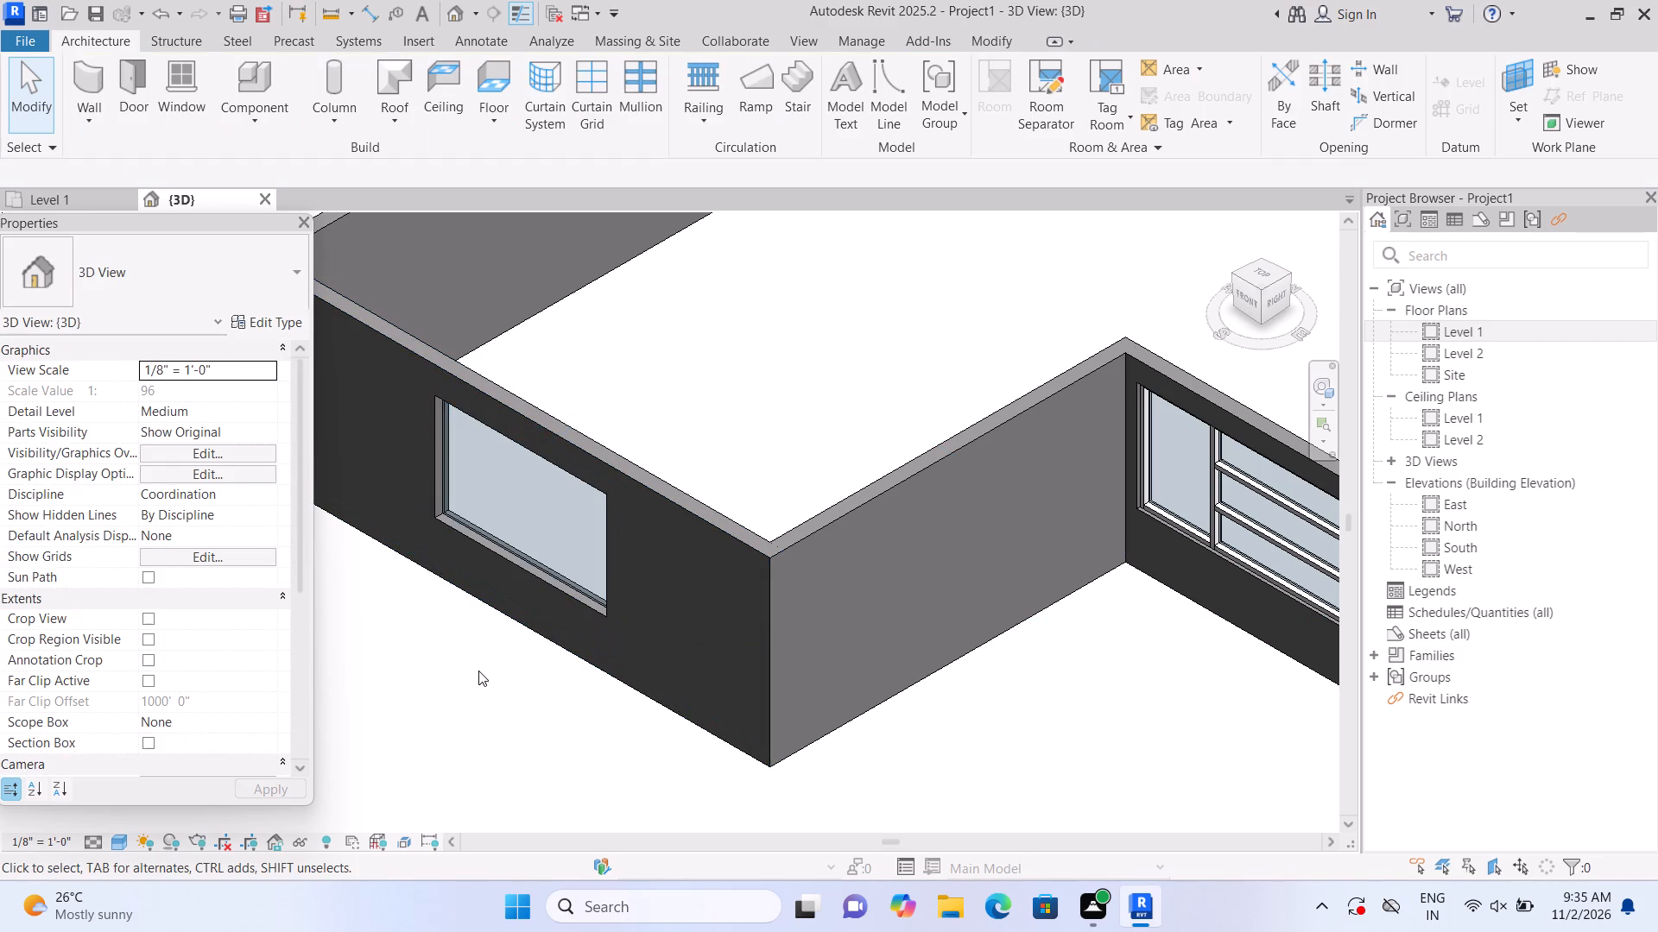
From the front view, place a vertical curtain grid line at one-third of the resized curtain wall, 3'-2" from its left edge.
left_click(1251, 308)
scroll(508, 529, "up", 8)
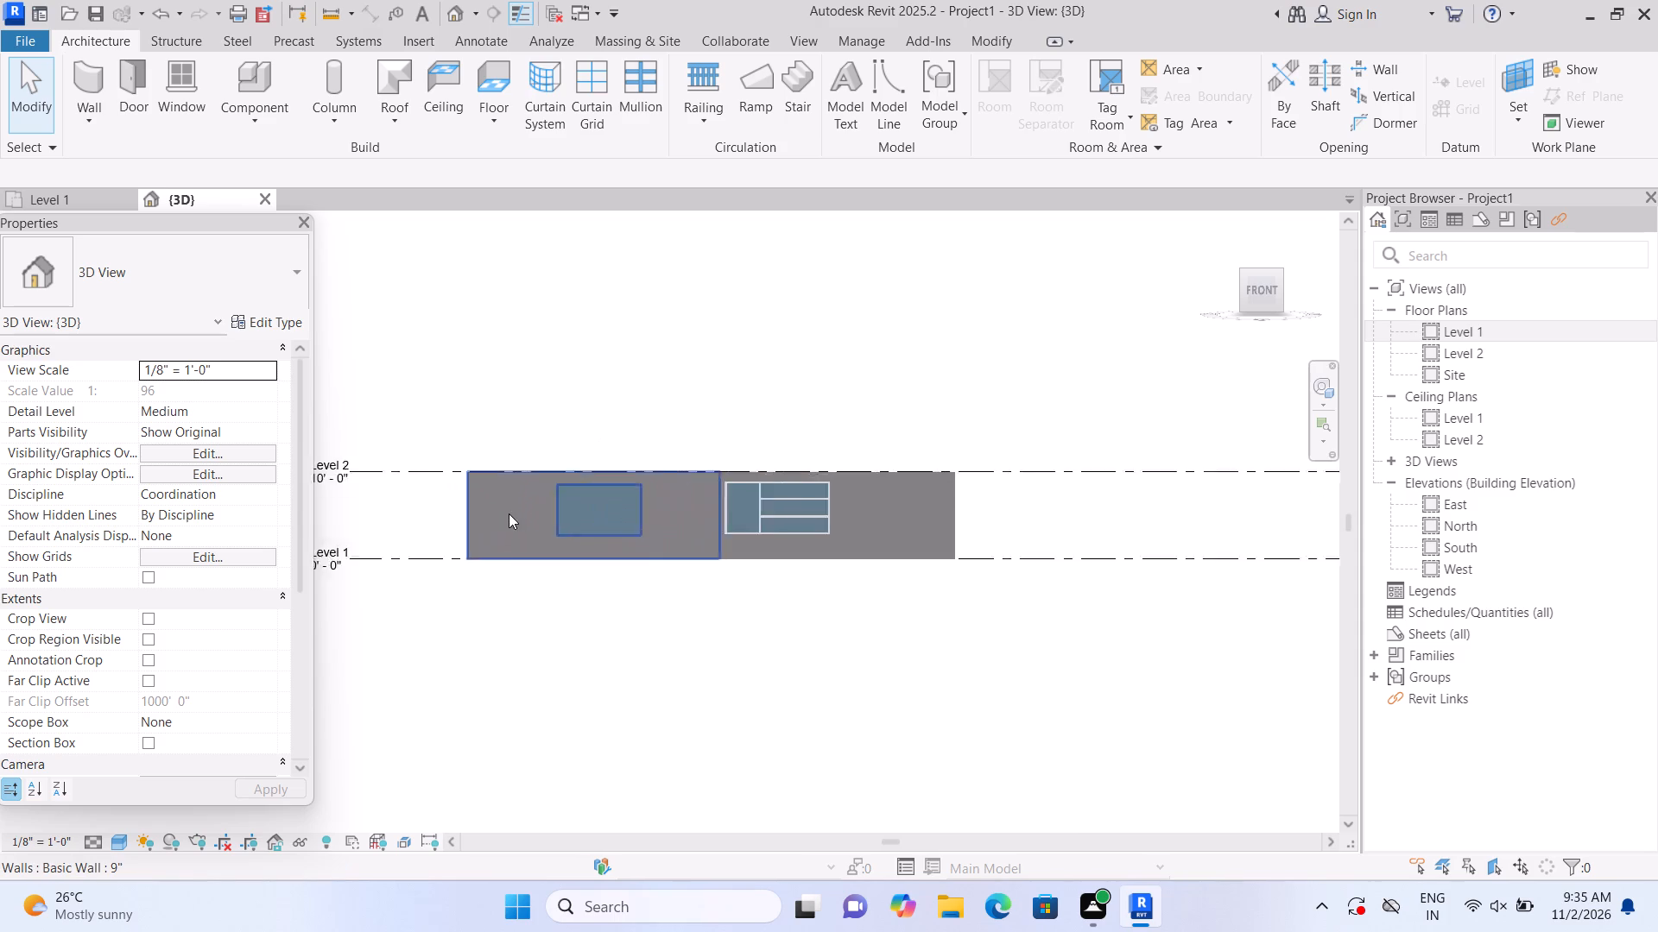
scroll(509, 513, "up", 4)
left_click(578, 101)
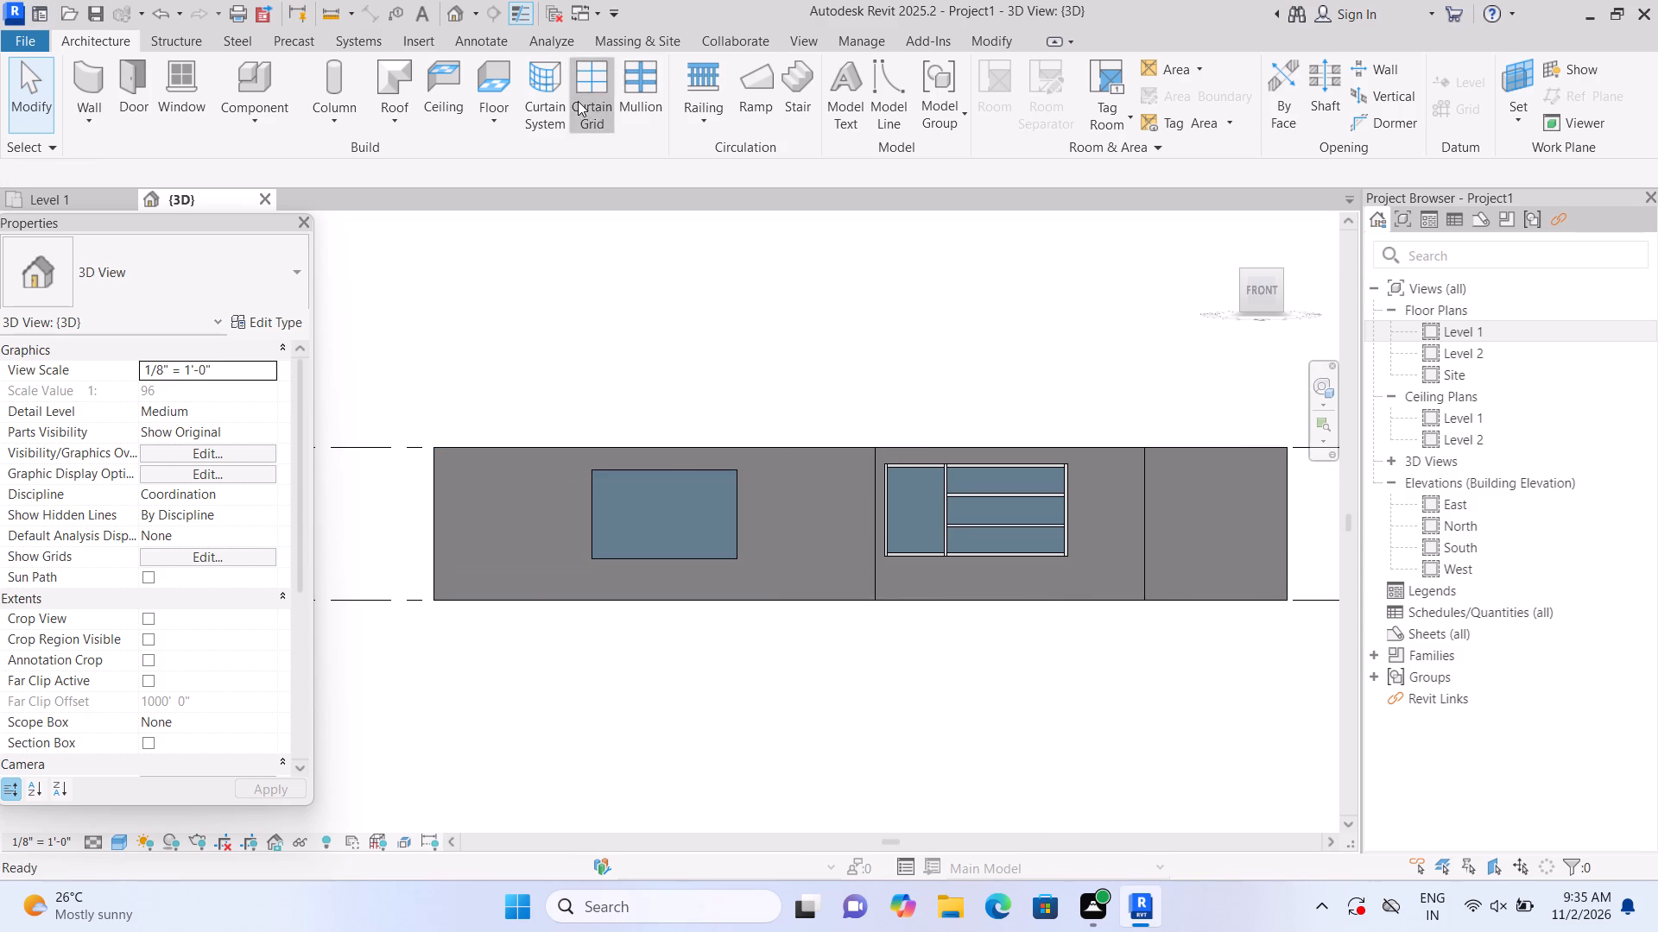
left_click(636, 521)
Add two One Segment horizontal grid lines dividing the resized curtain wall's larger right-hand panel into equal thirds.
left_click(990, 110)
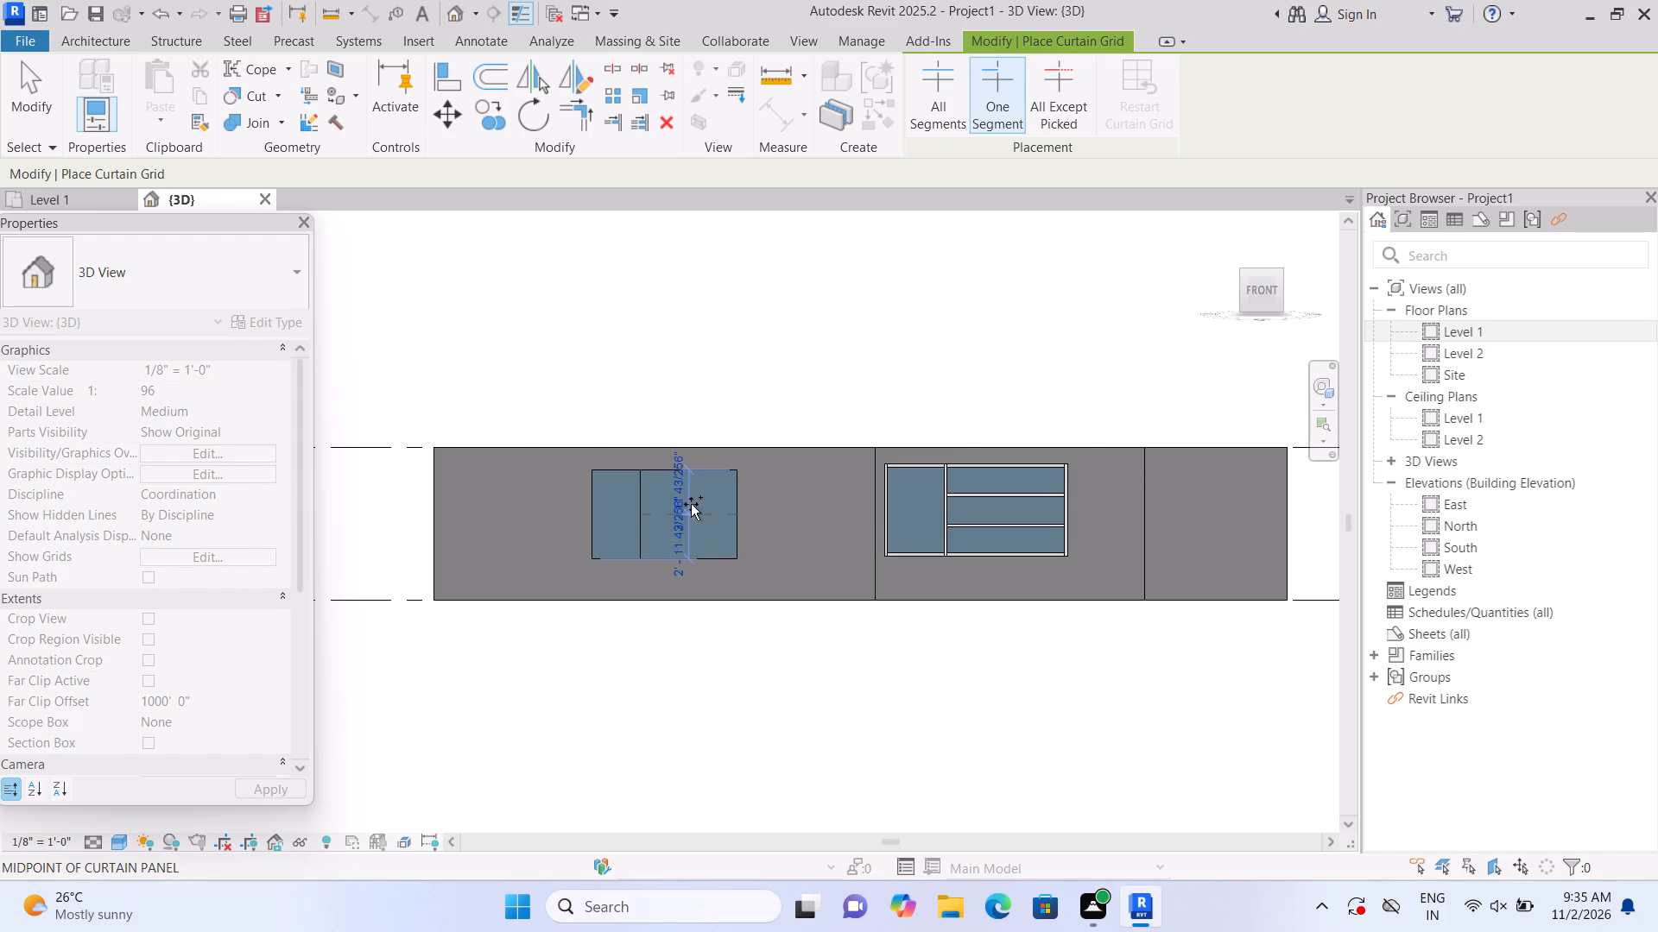
scroll(661, 514, "up", 1)
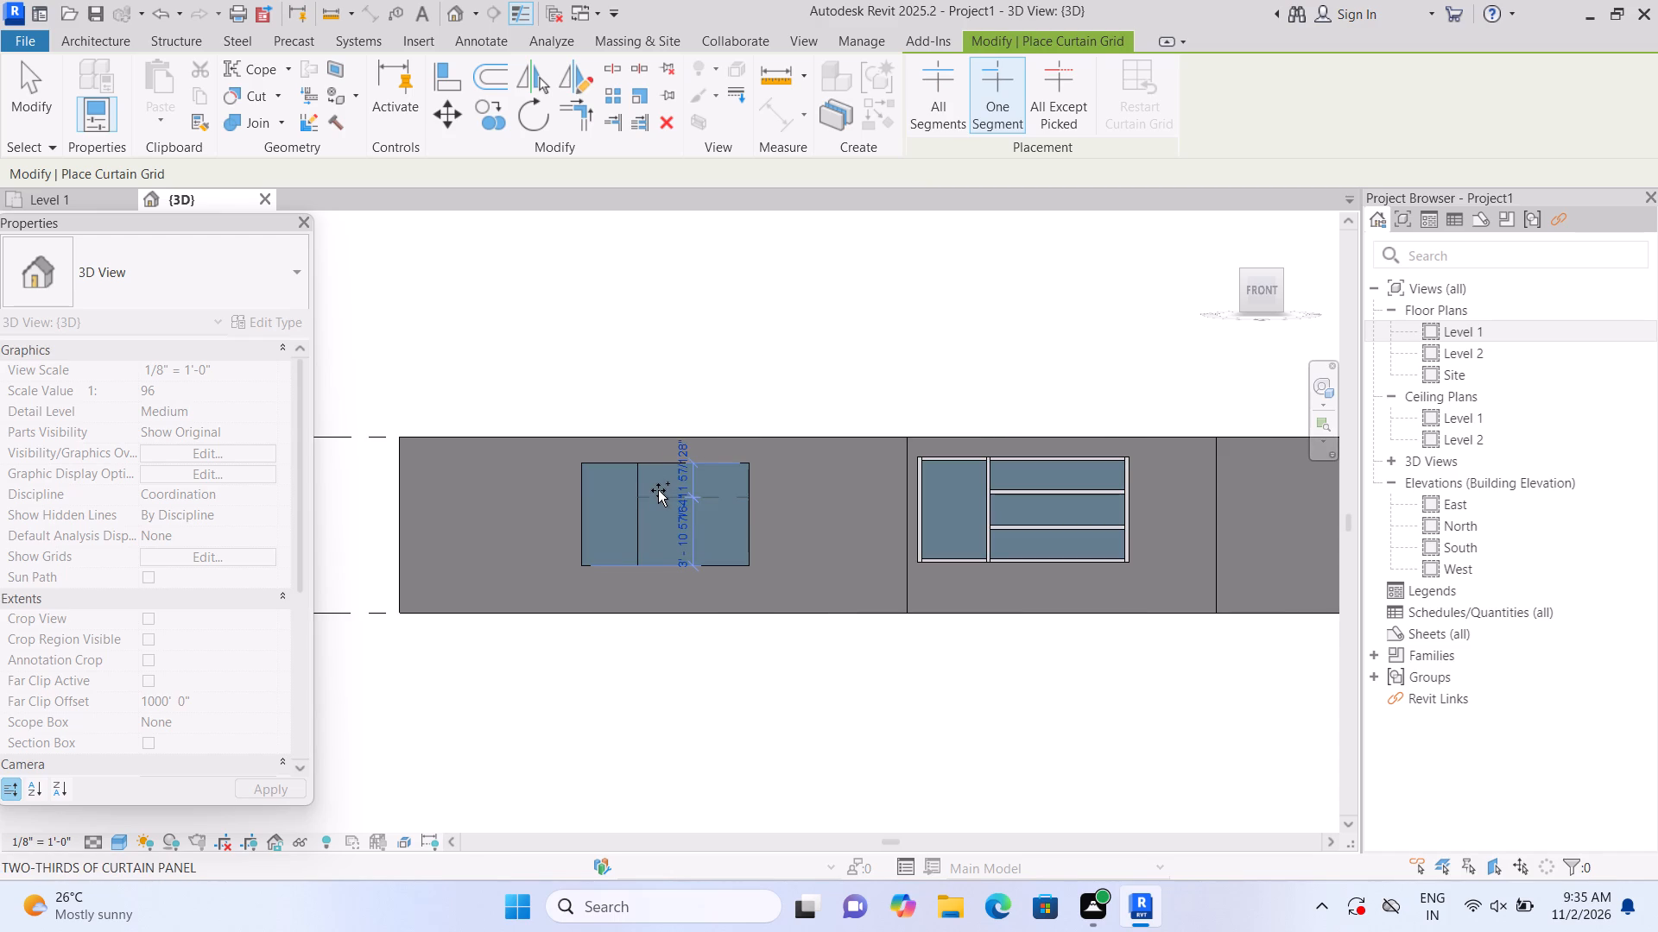
left_click(658, 490)
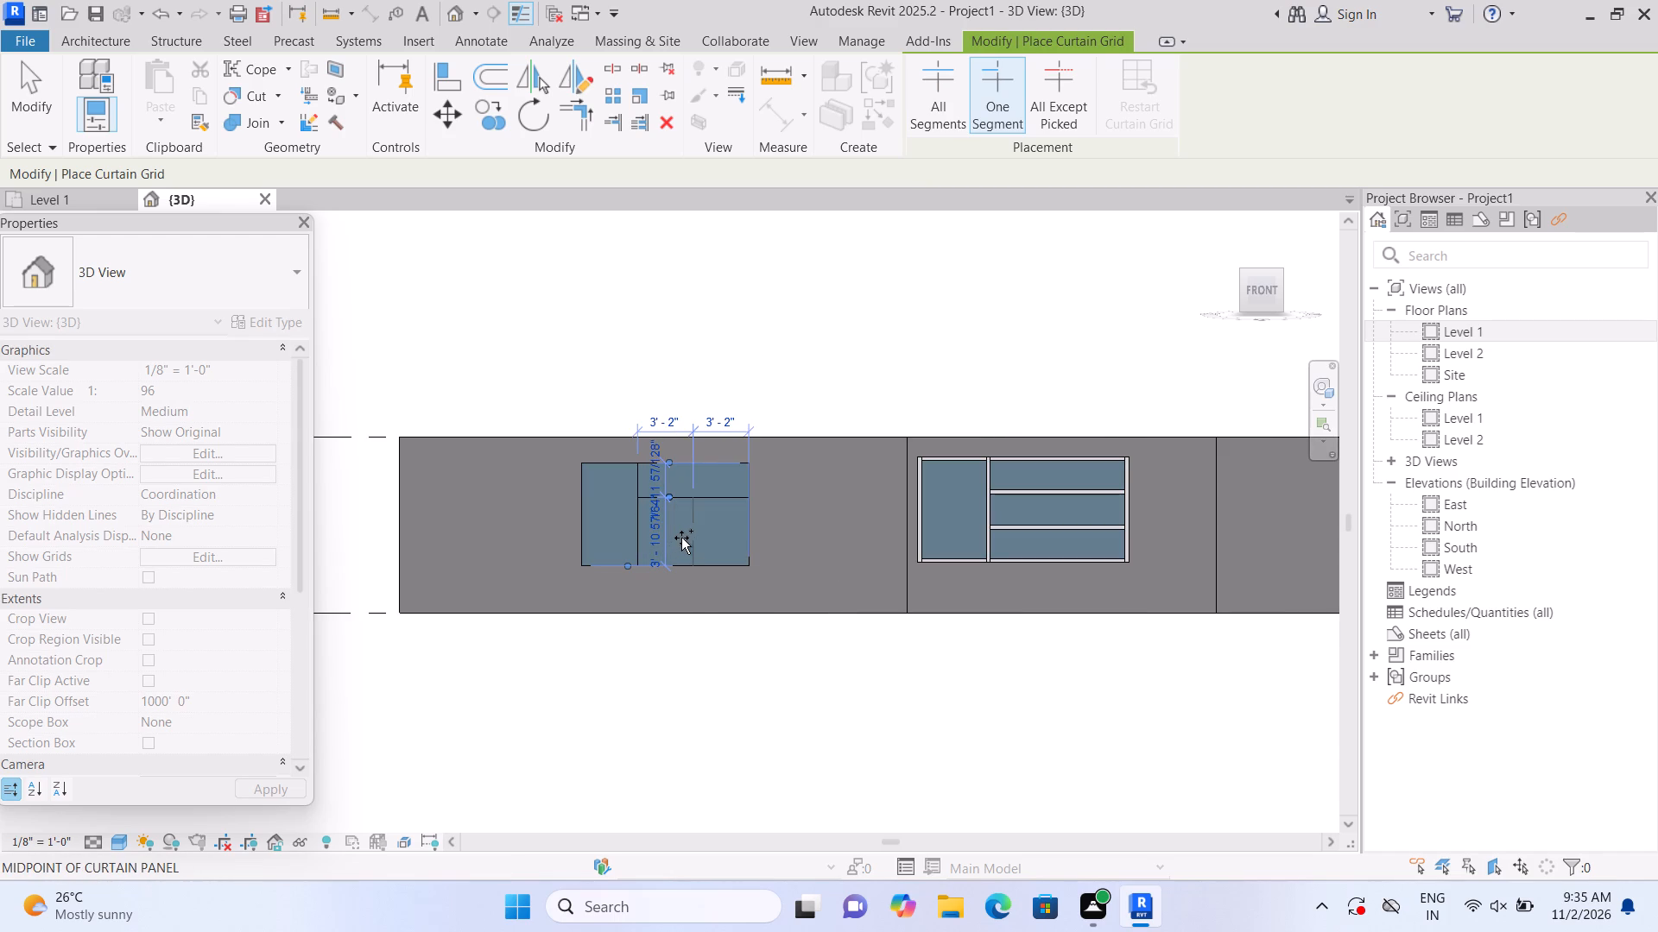
key("Escape")
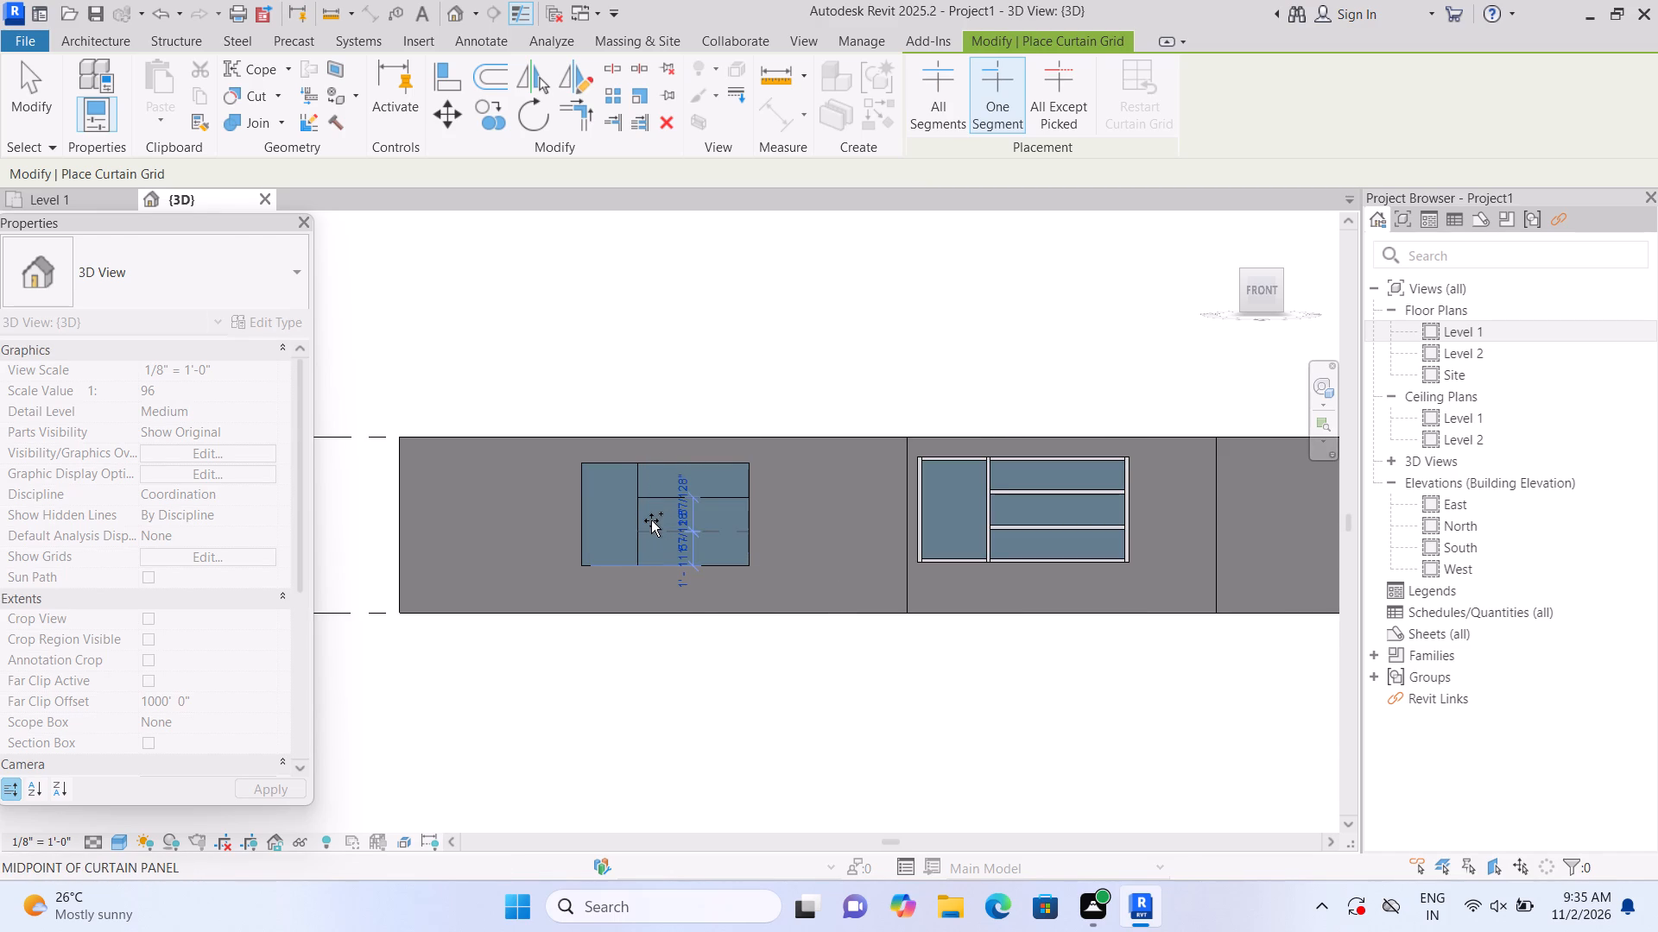
left_click(651, 520)
key("Escape")
key("Escape")
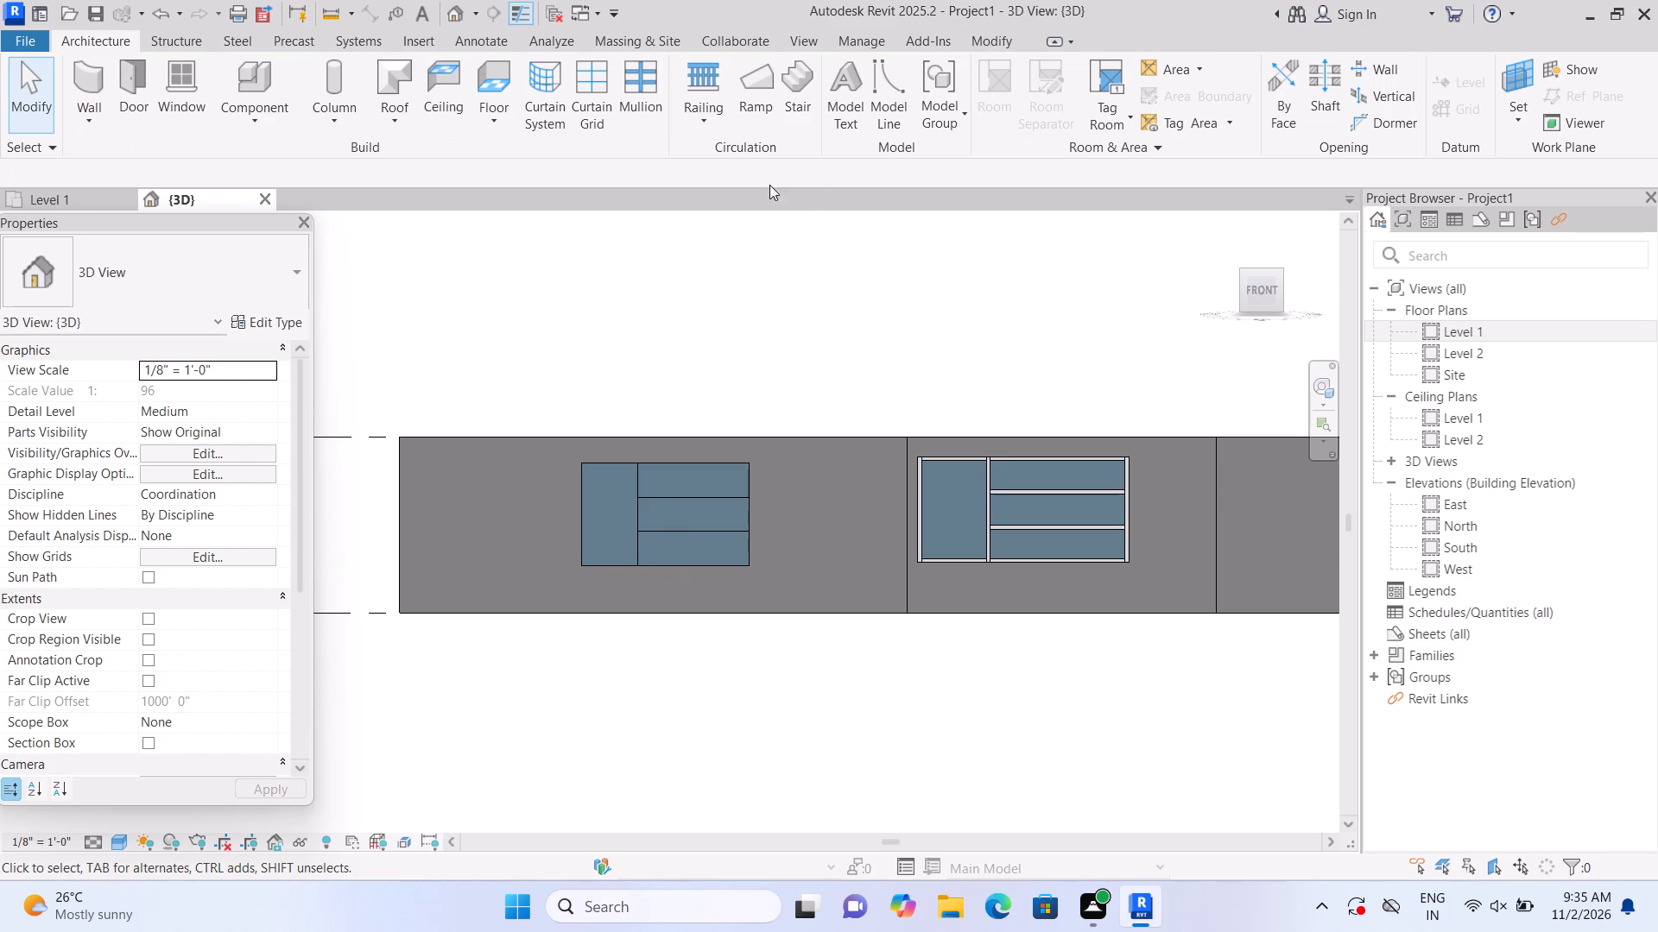
Place 2.5" x 5" rectangular mullions on all borders and grid lines of the front wall's resized curtain wall.
left_click(658, 124)
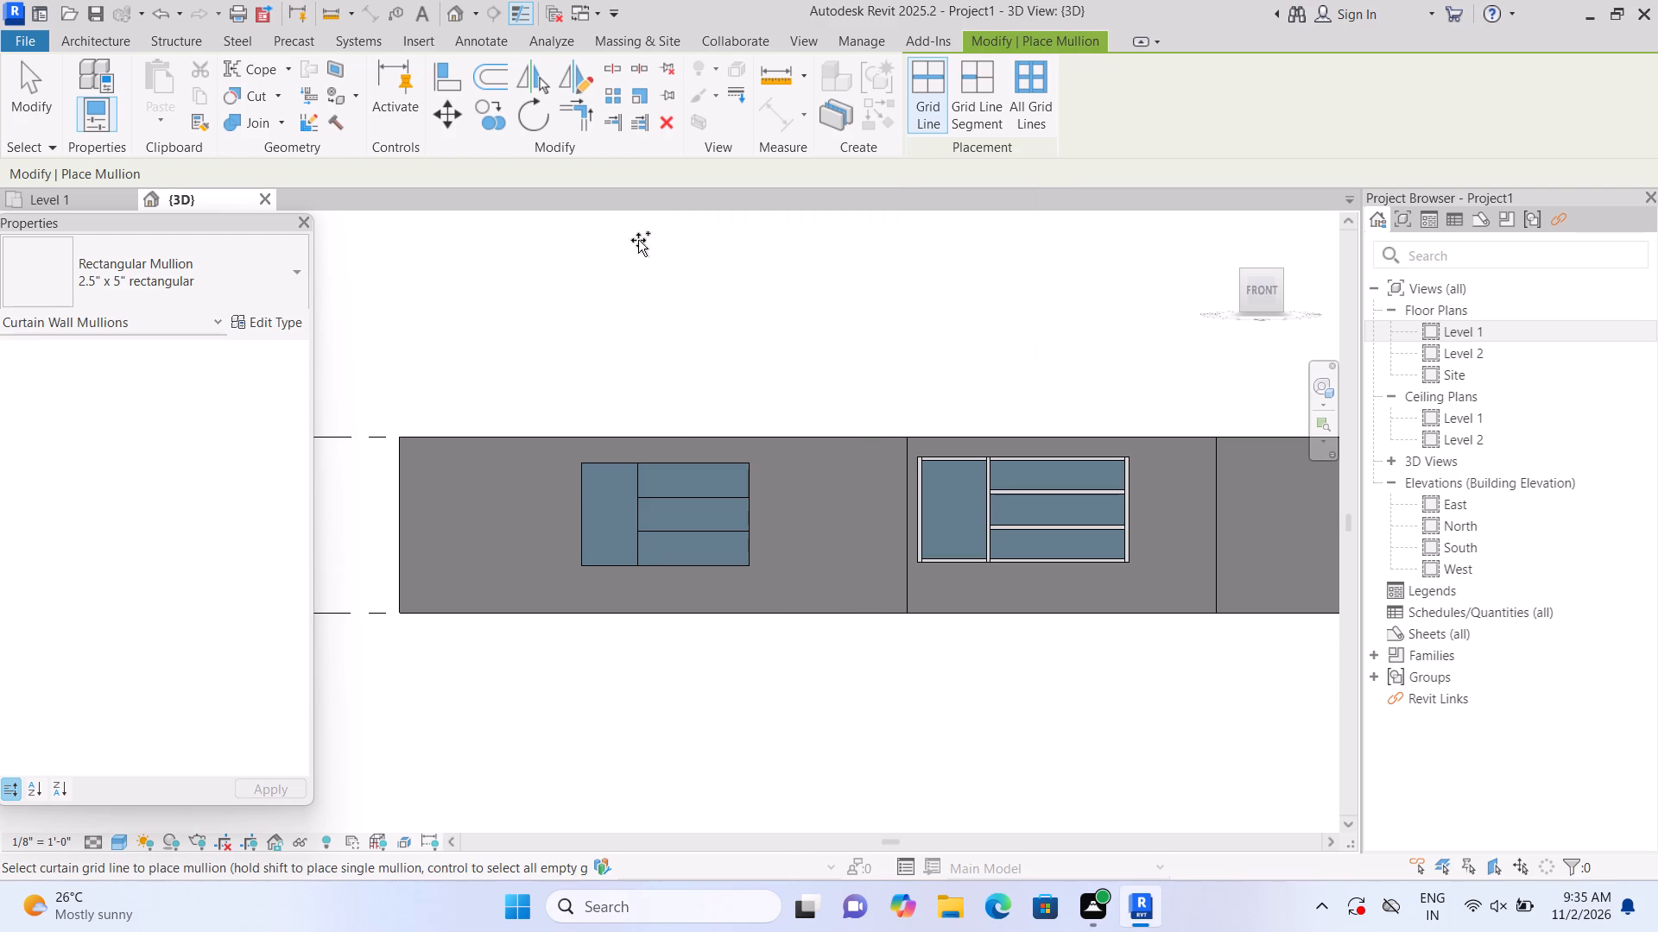
left_click(640, 480)
double_click(611, 468)
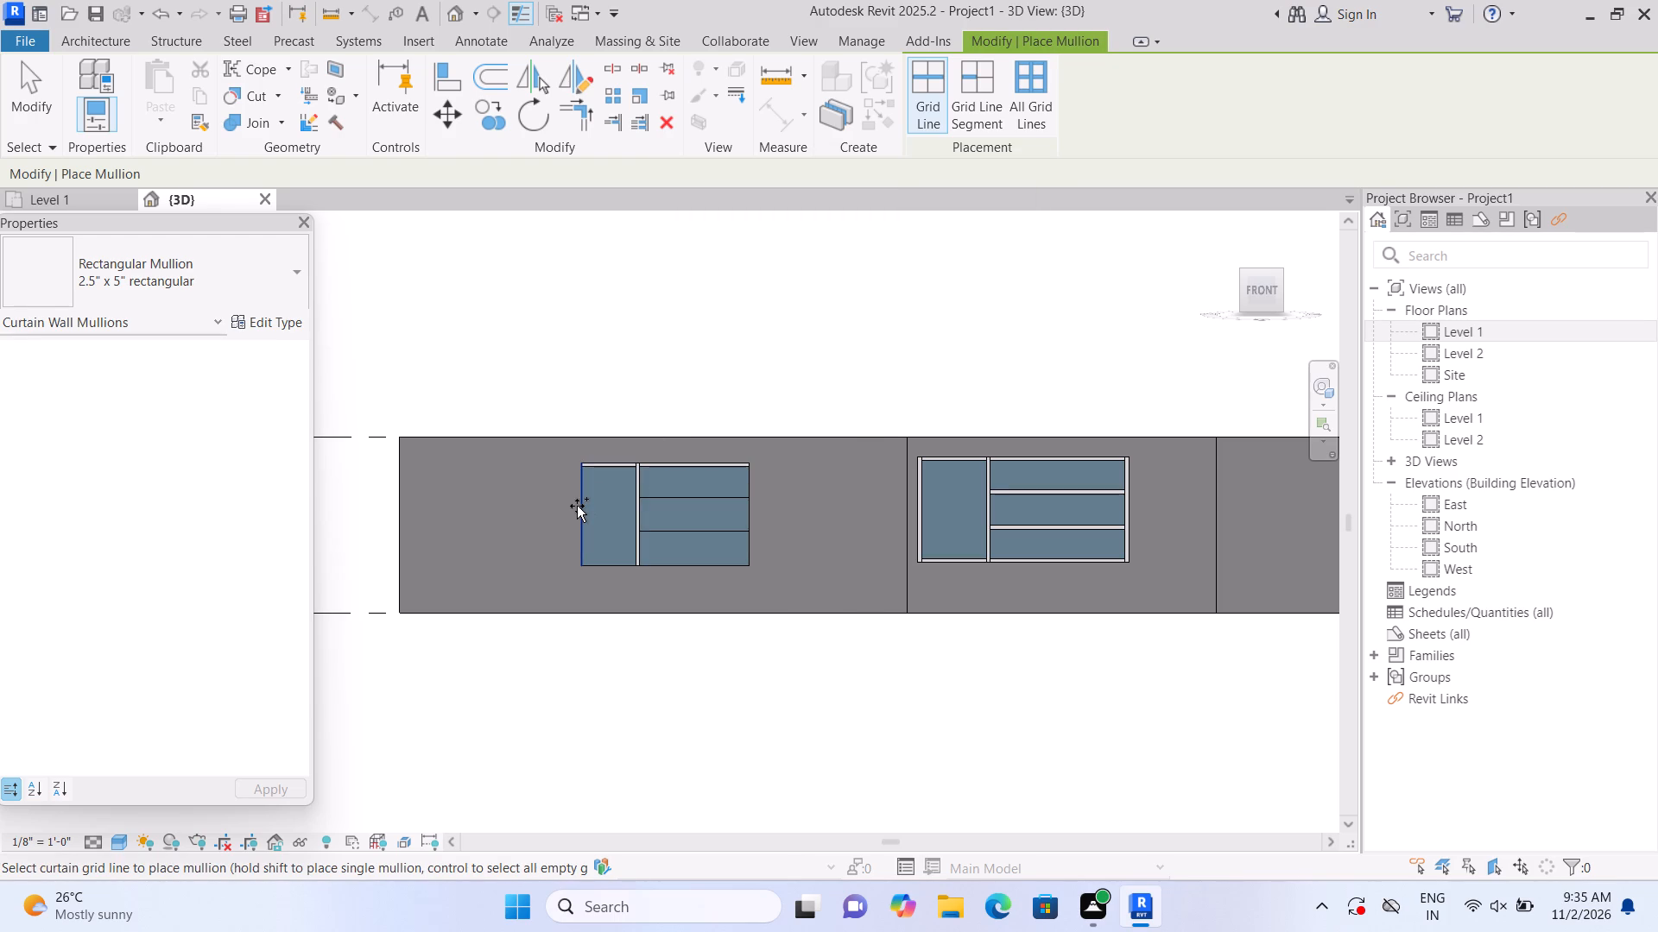
left_click(577, 506)
left_click(613, 562)
left_click(688, 493)
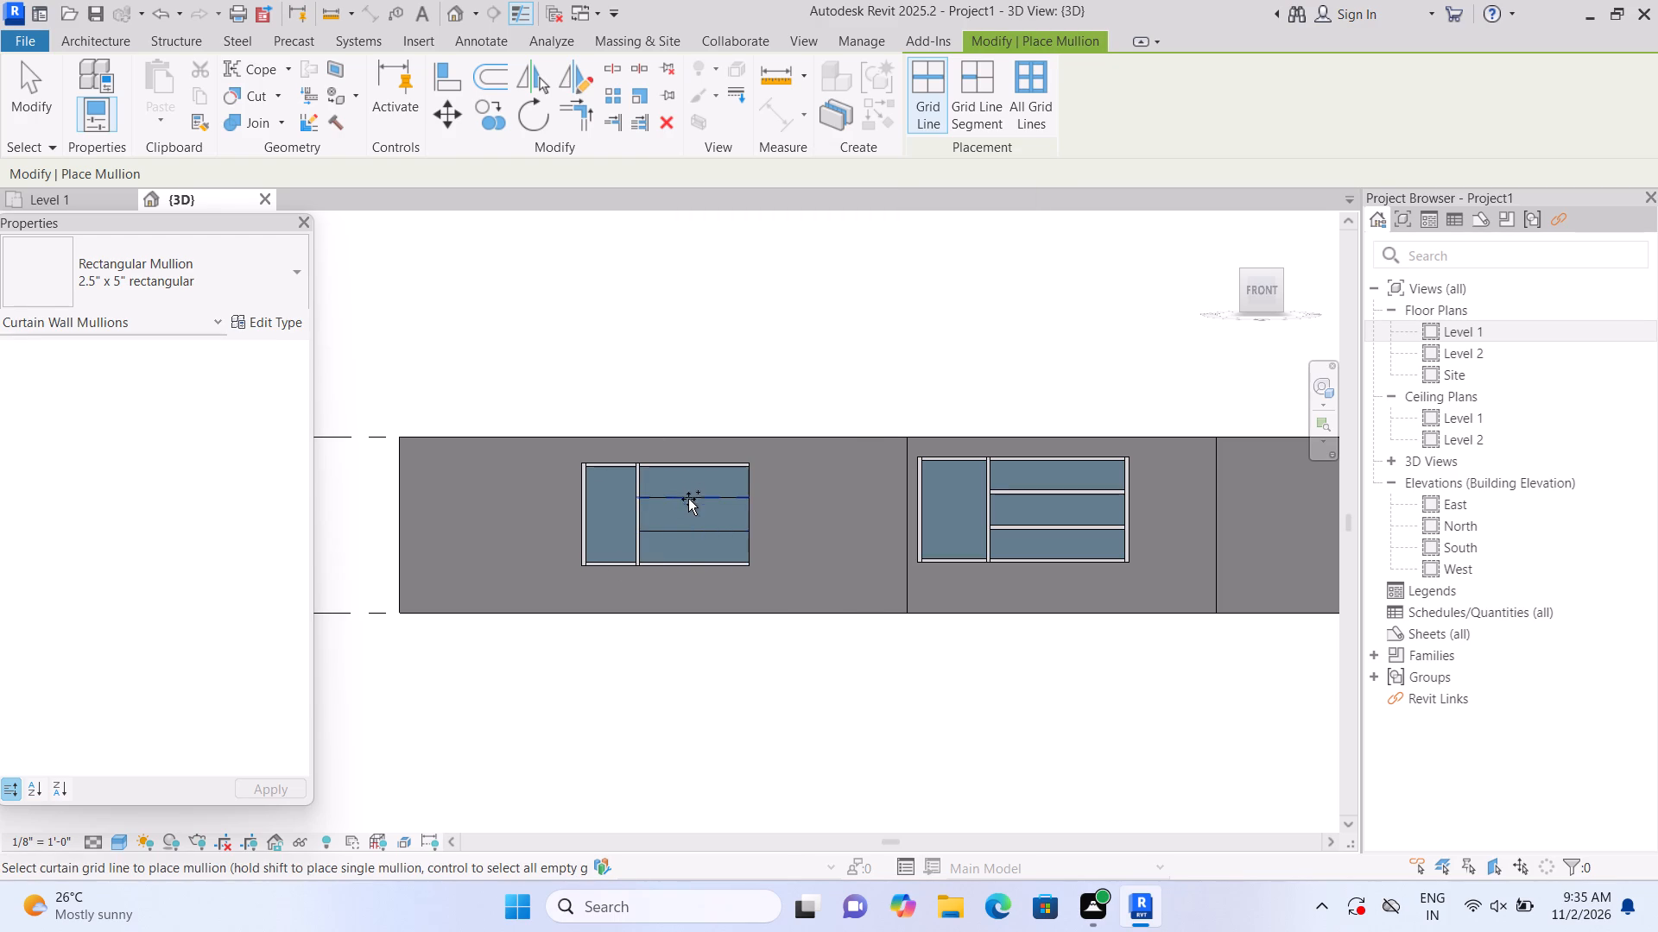
left_click(686, 526)
left_click(750, 519)
key("Escape")
Examine both mullioned curtain walls and the overall building shell in 3D from several angles.
scroll(756, 422, "down", 2)
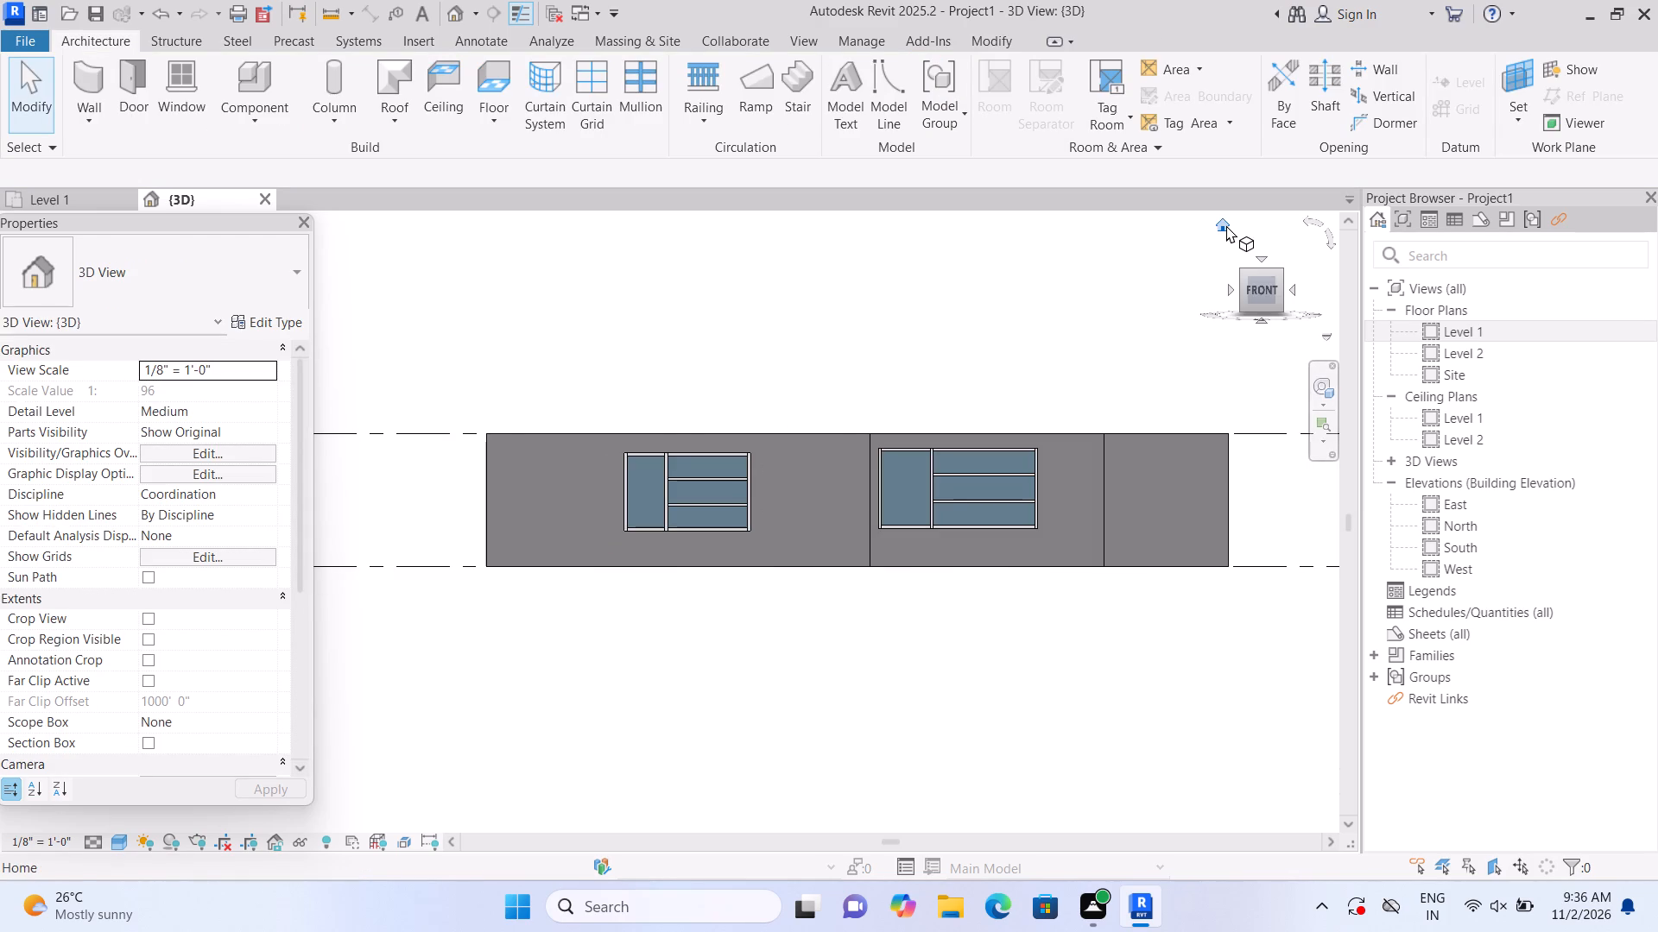
left_click(1226, 225)
scroll(389, 516, "up", 2)
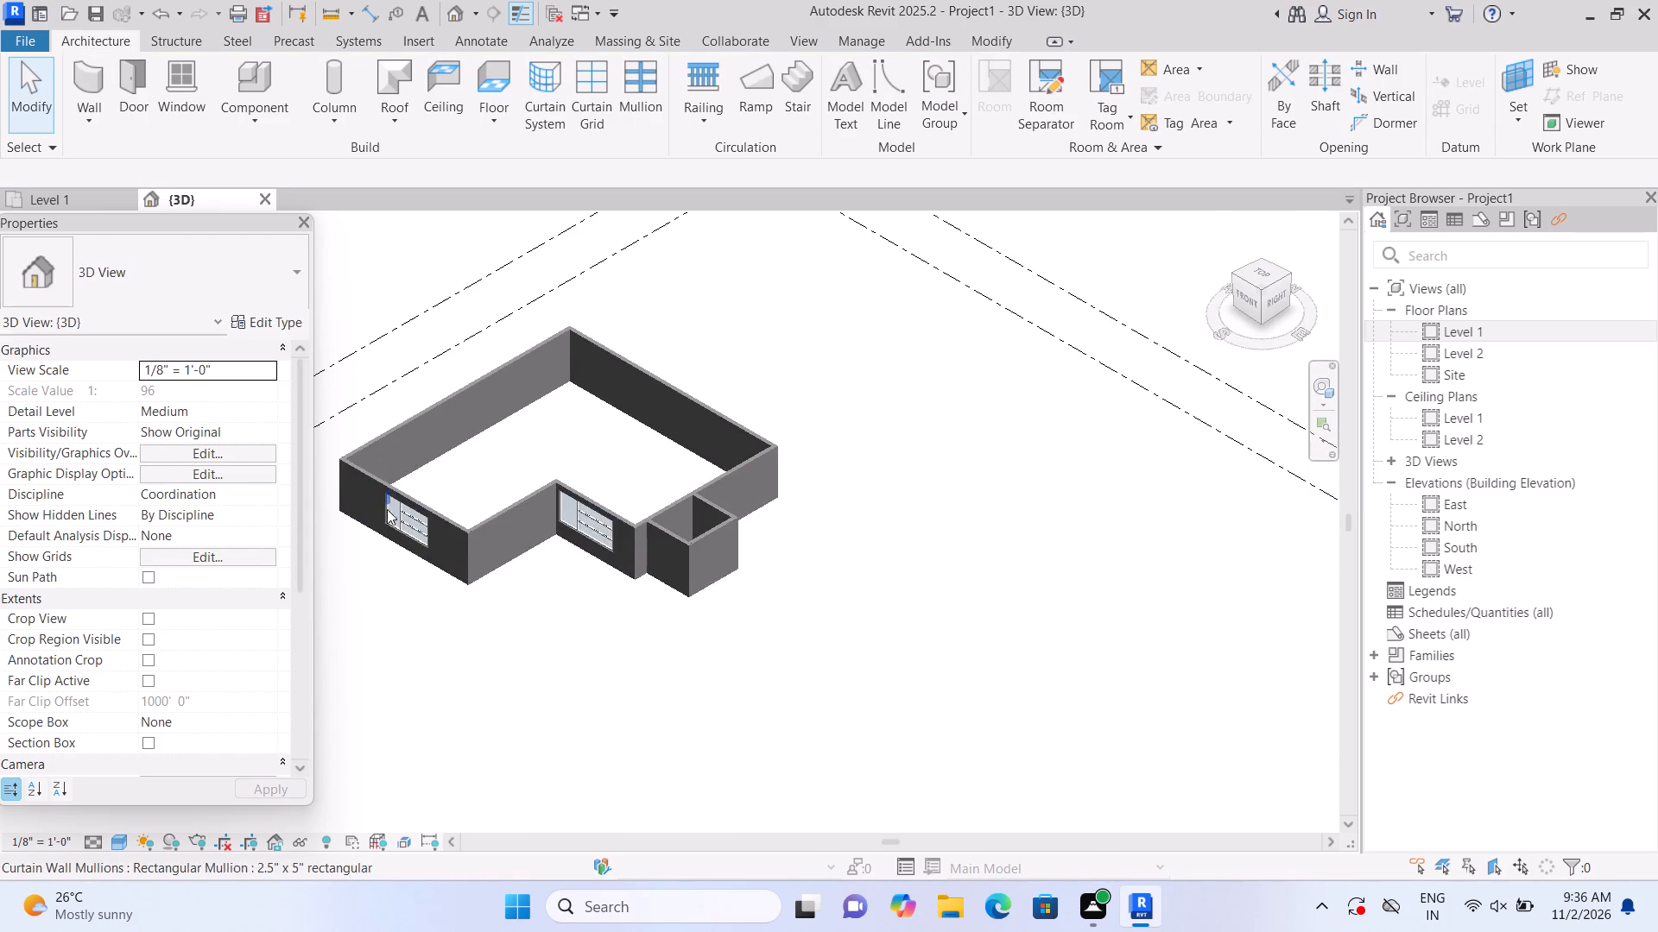
scroll(387, 509, "up", 2)
middle_click_drag(389, 578, 470, 611)
scroll(506, 592, "up", 5)
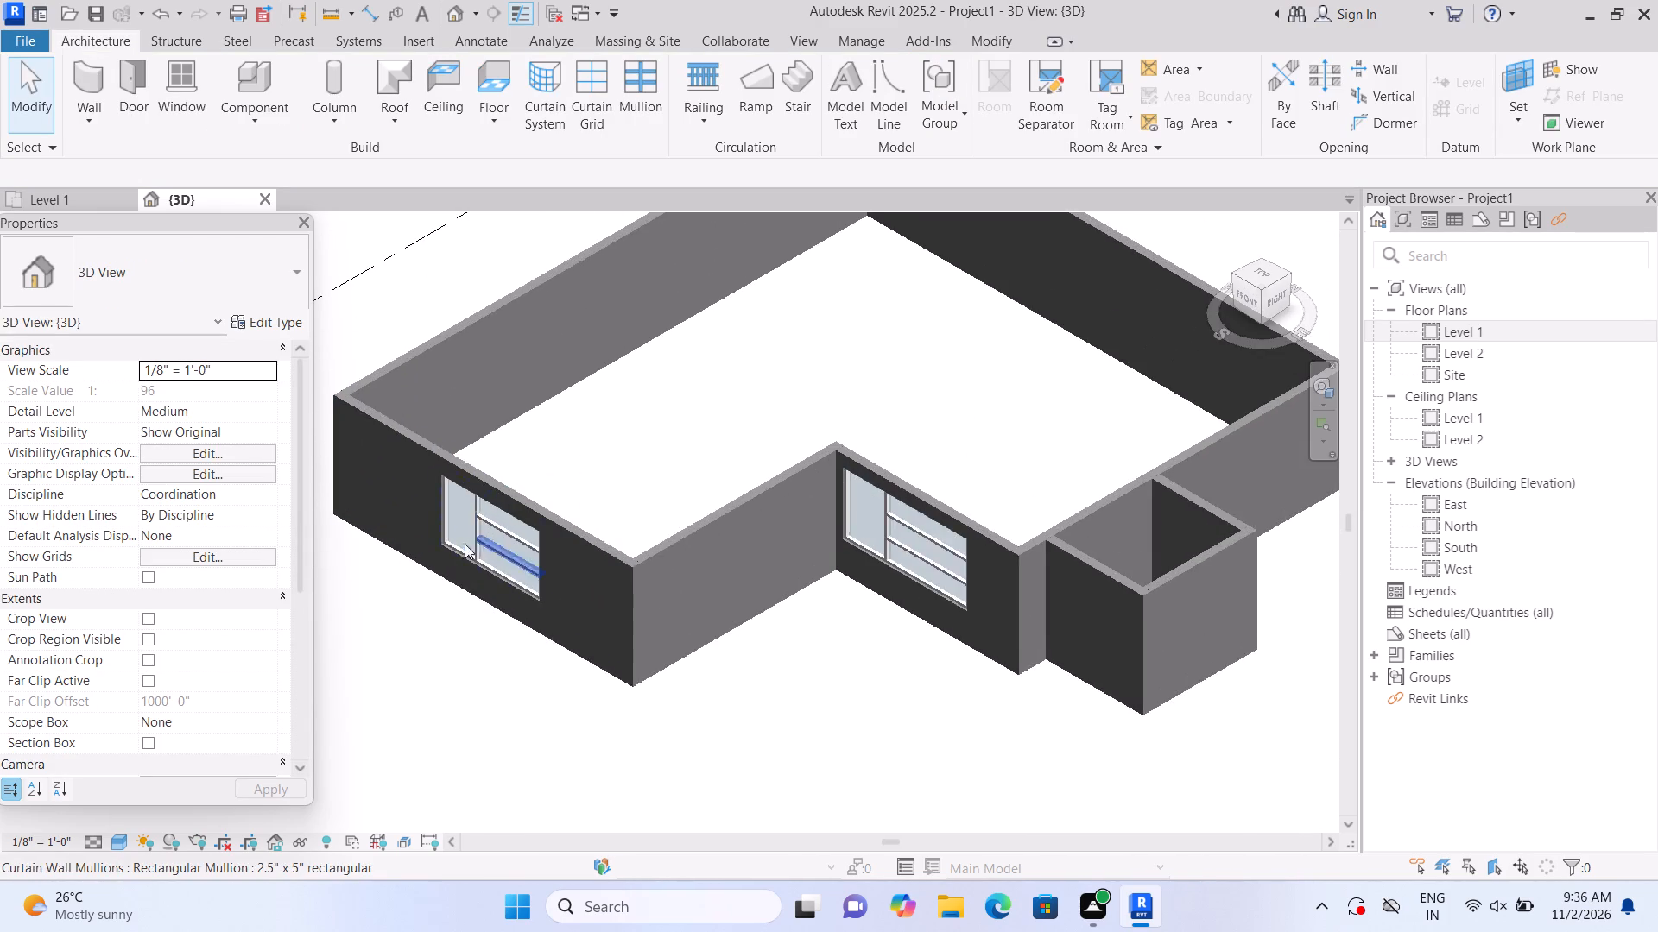
scroll(394, 610, "up", 3)
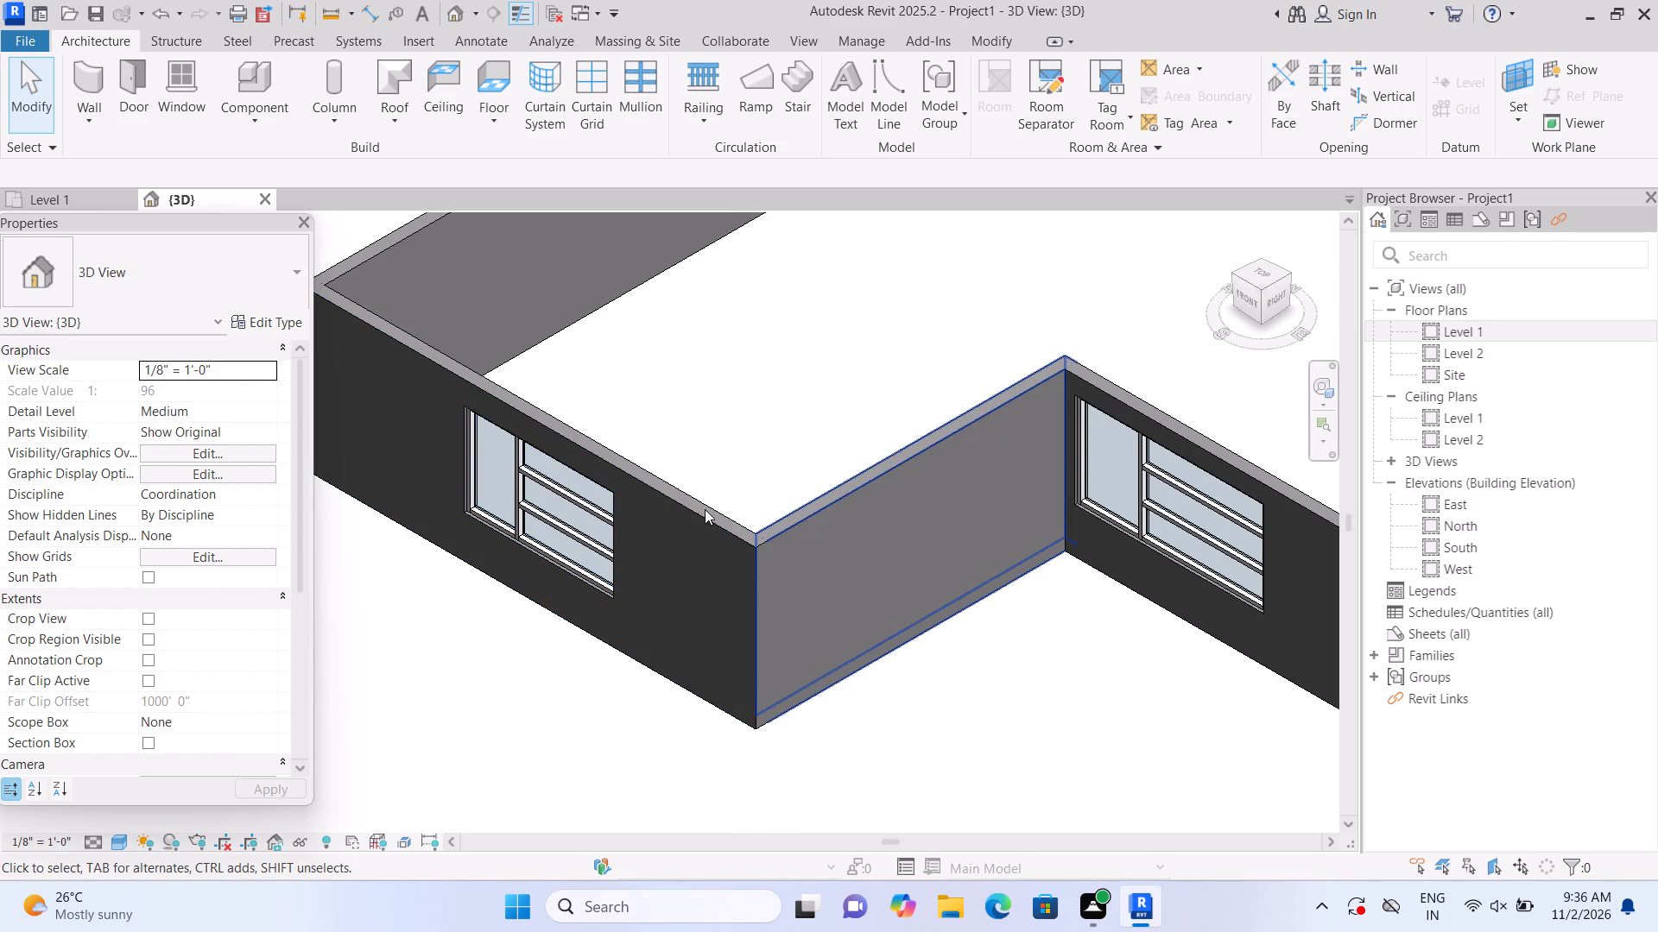
middle_click_drag(401, 711, 465, 513, "shift")
scroll(401, 711, "up", 1, "shift")
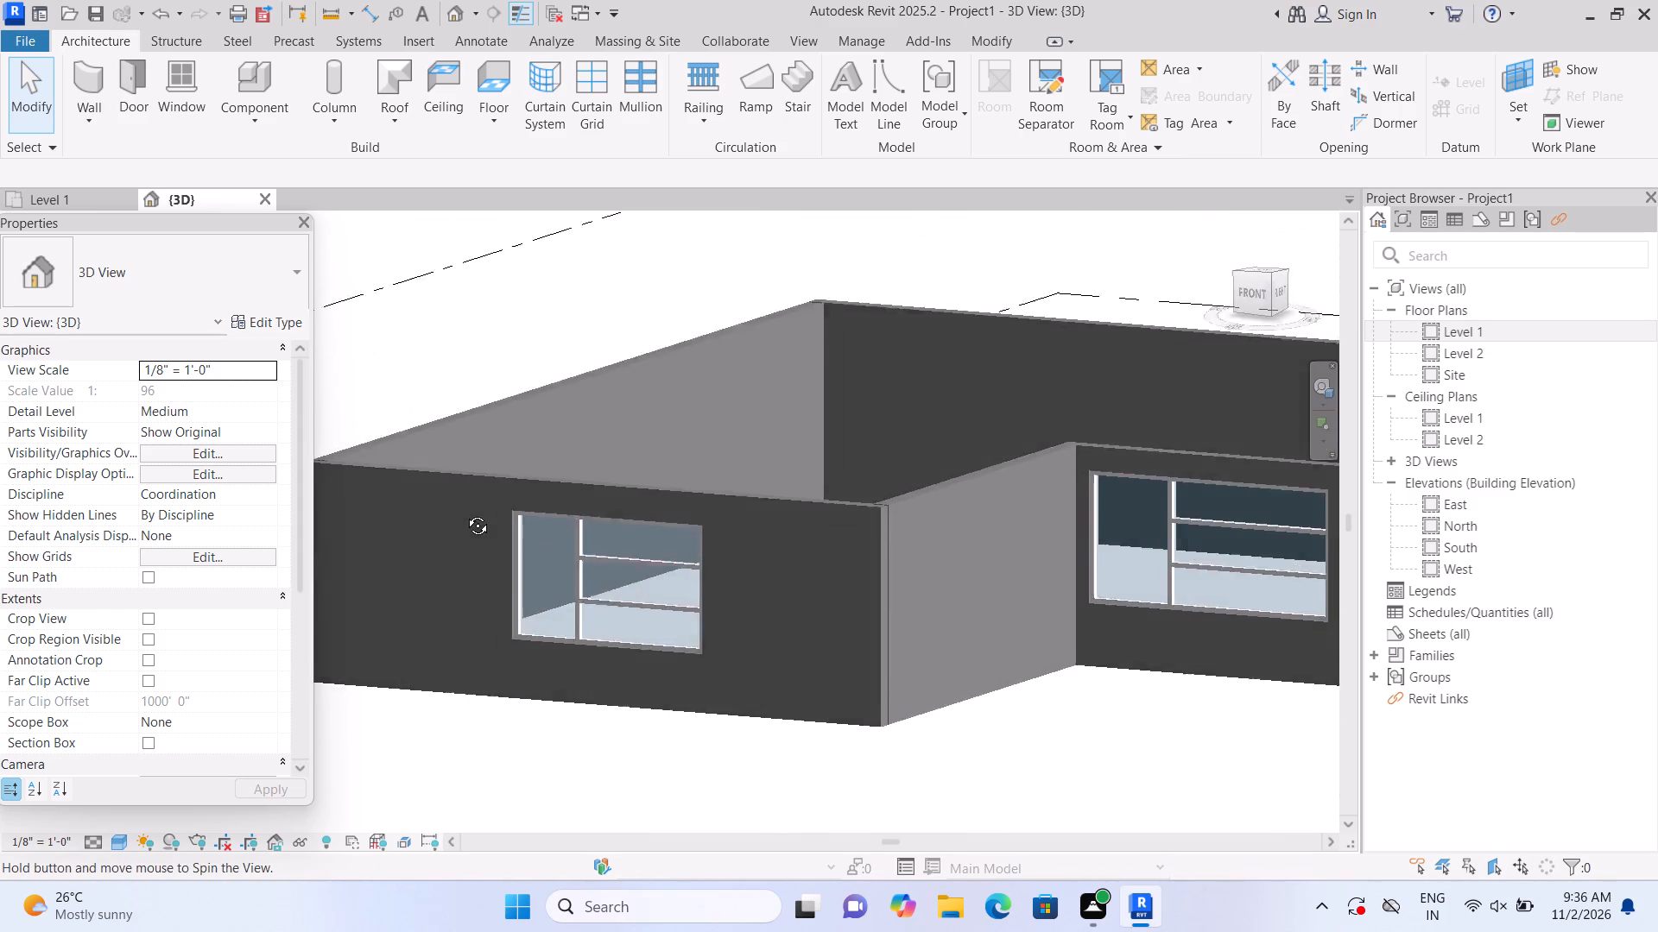
middle_click_drag(465, 513, 344, 601, "shift")
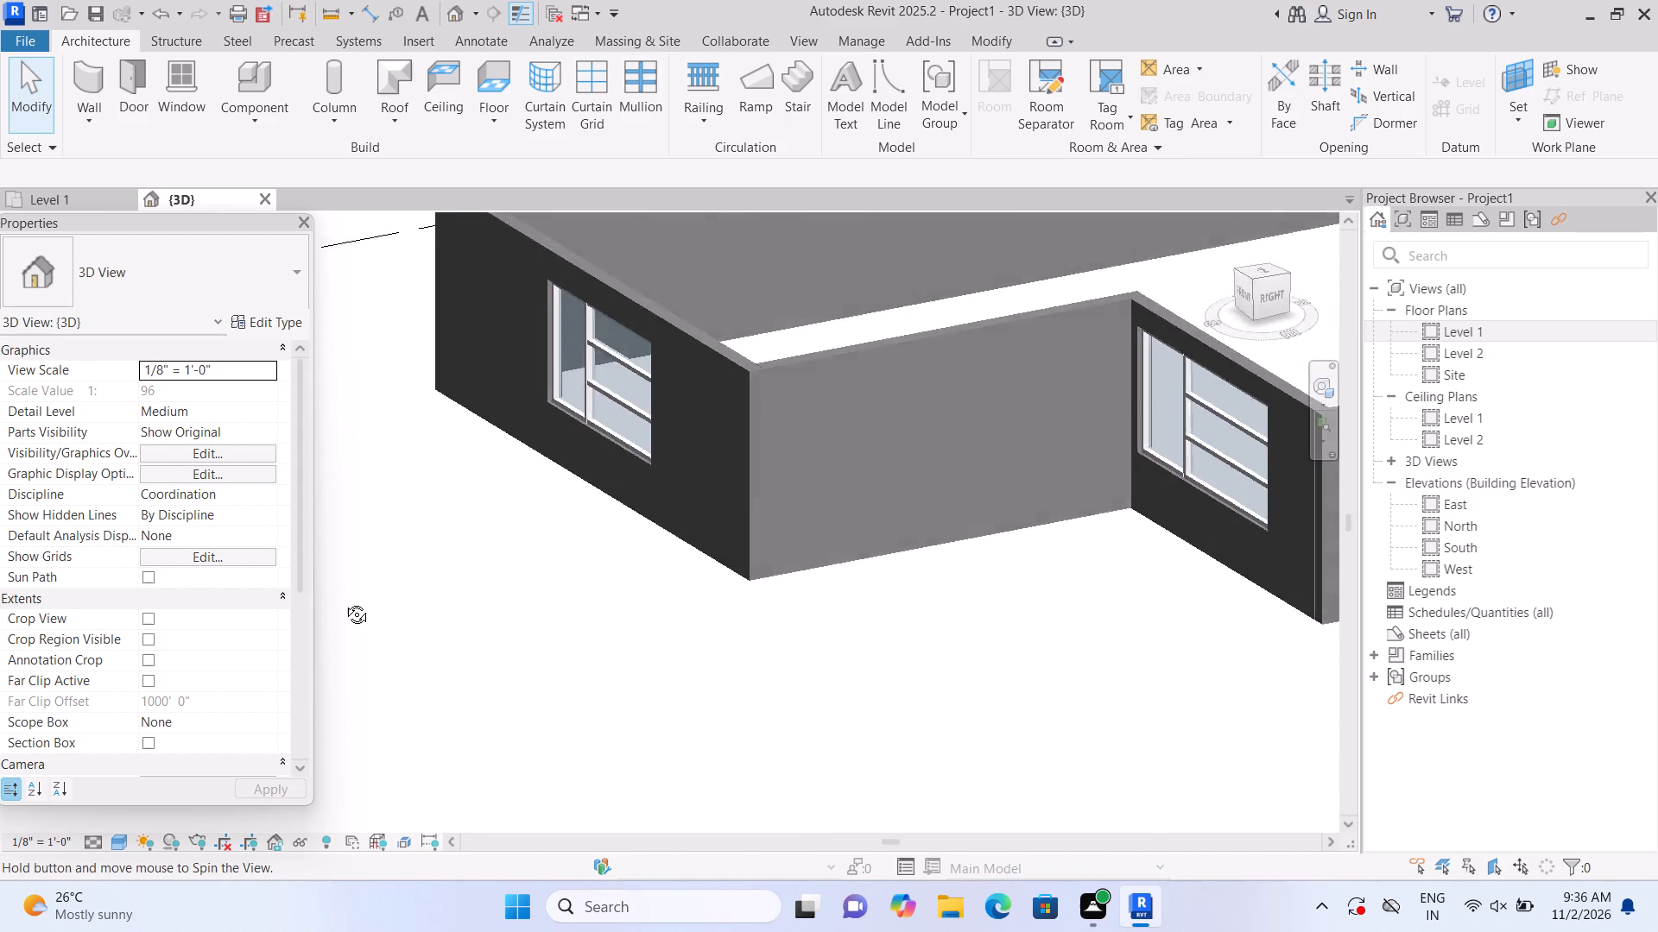
middle_click_drag(344, 601, 478, 555, "shift")
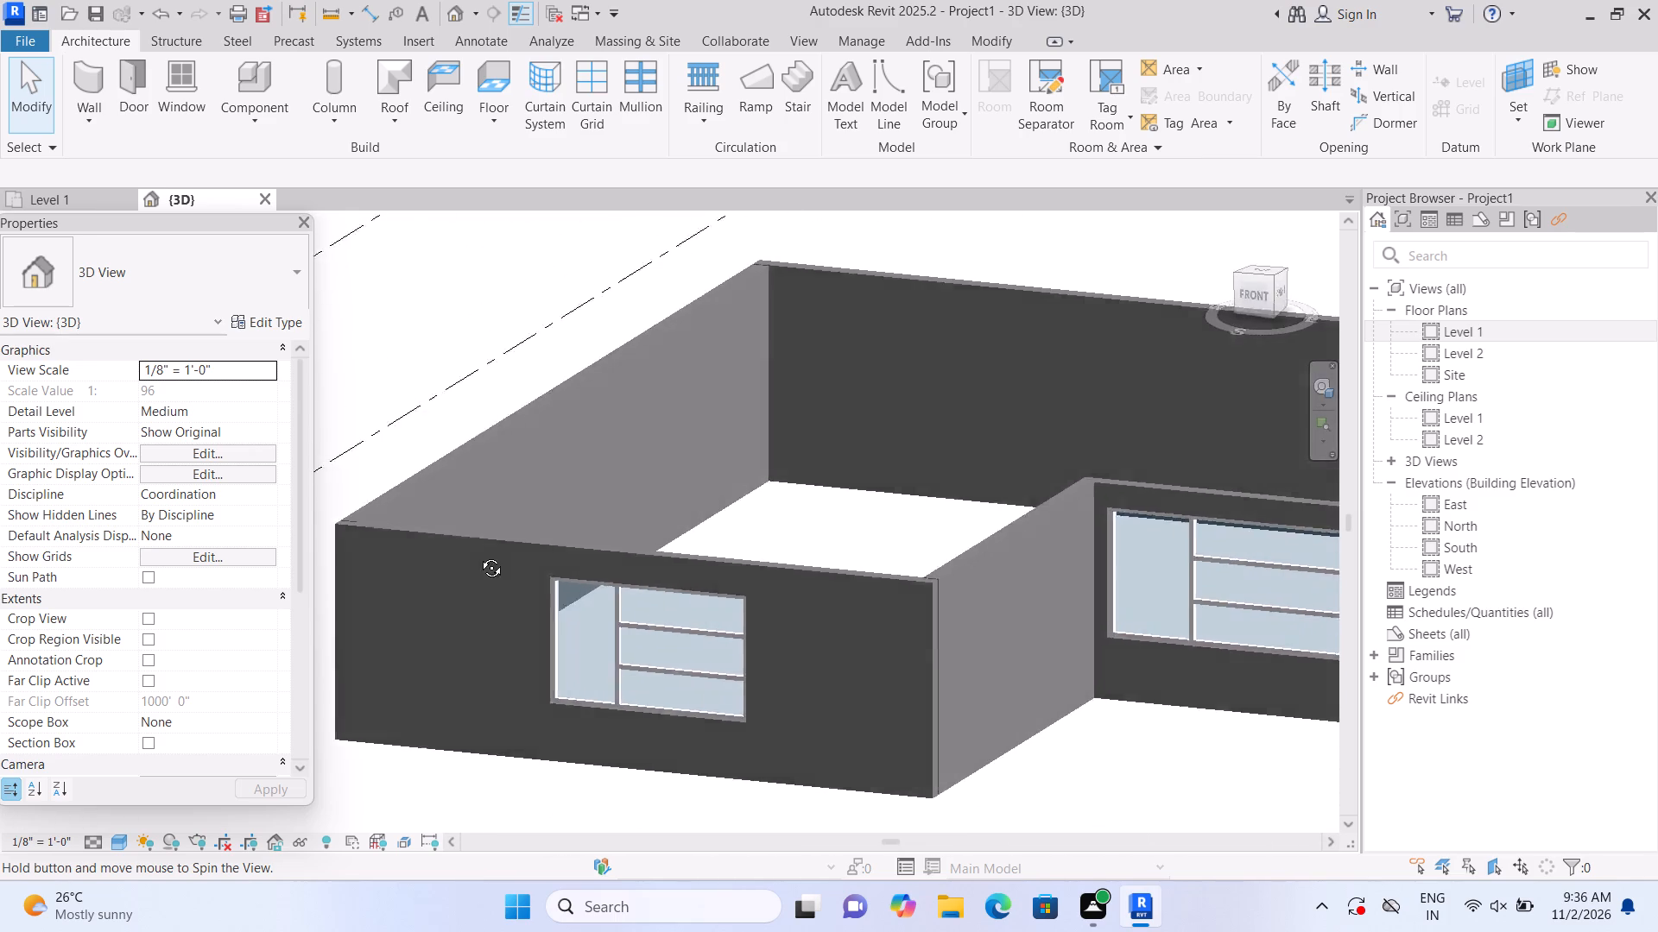
middle_click_drag(478, 555, 379, 559, "shift")
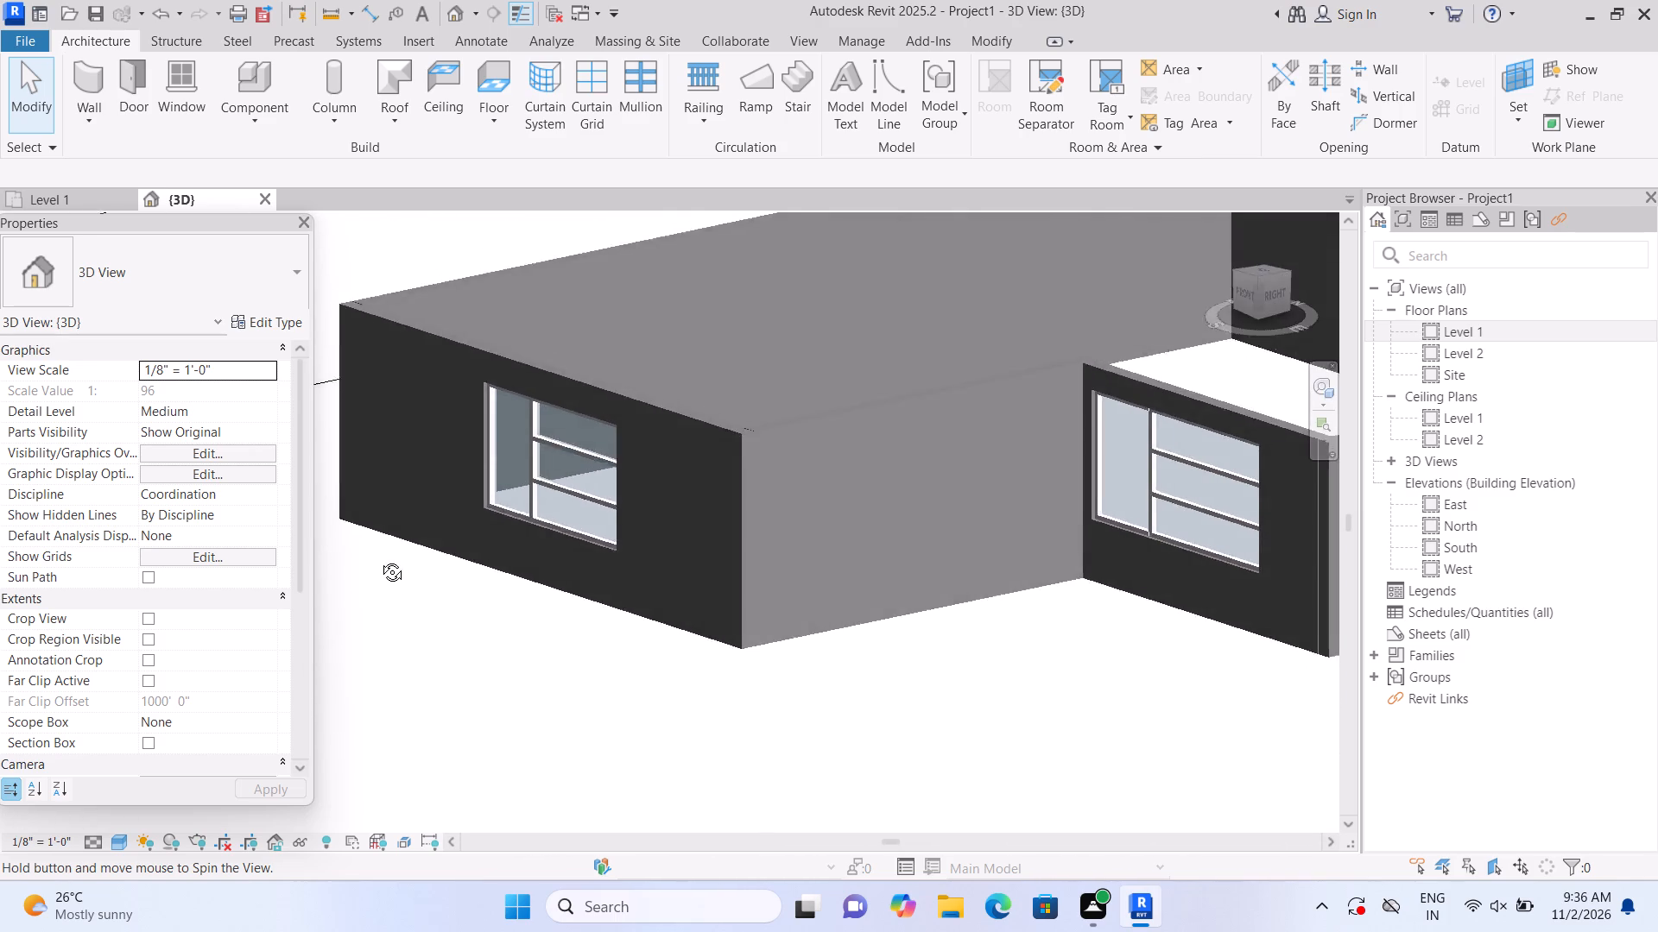
middle_click_drag(379, 559, 452, 445, "shift")
middle_click(453, 467, "shift")
middle_click_drag(696, 683, 574, 696, "shift")
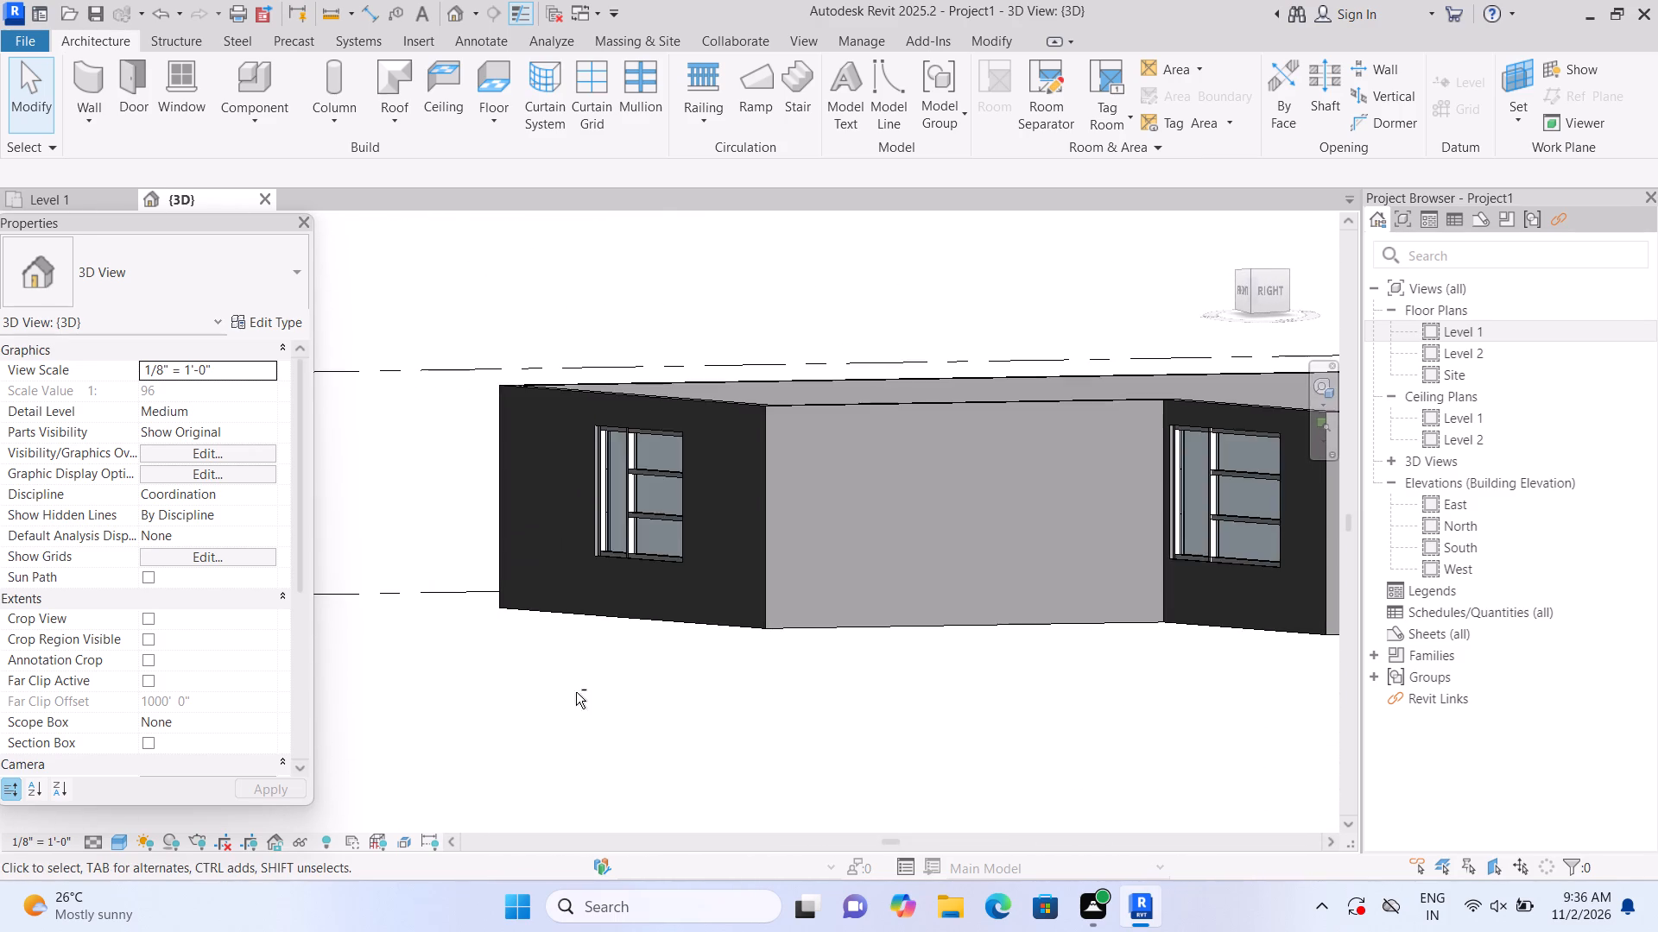
scroll(574, 679, "down", 8)
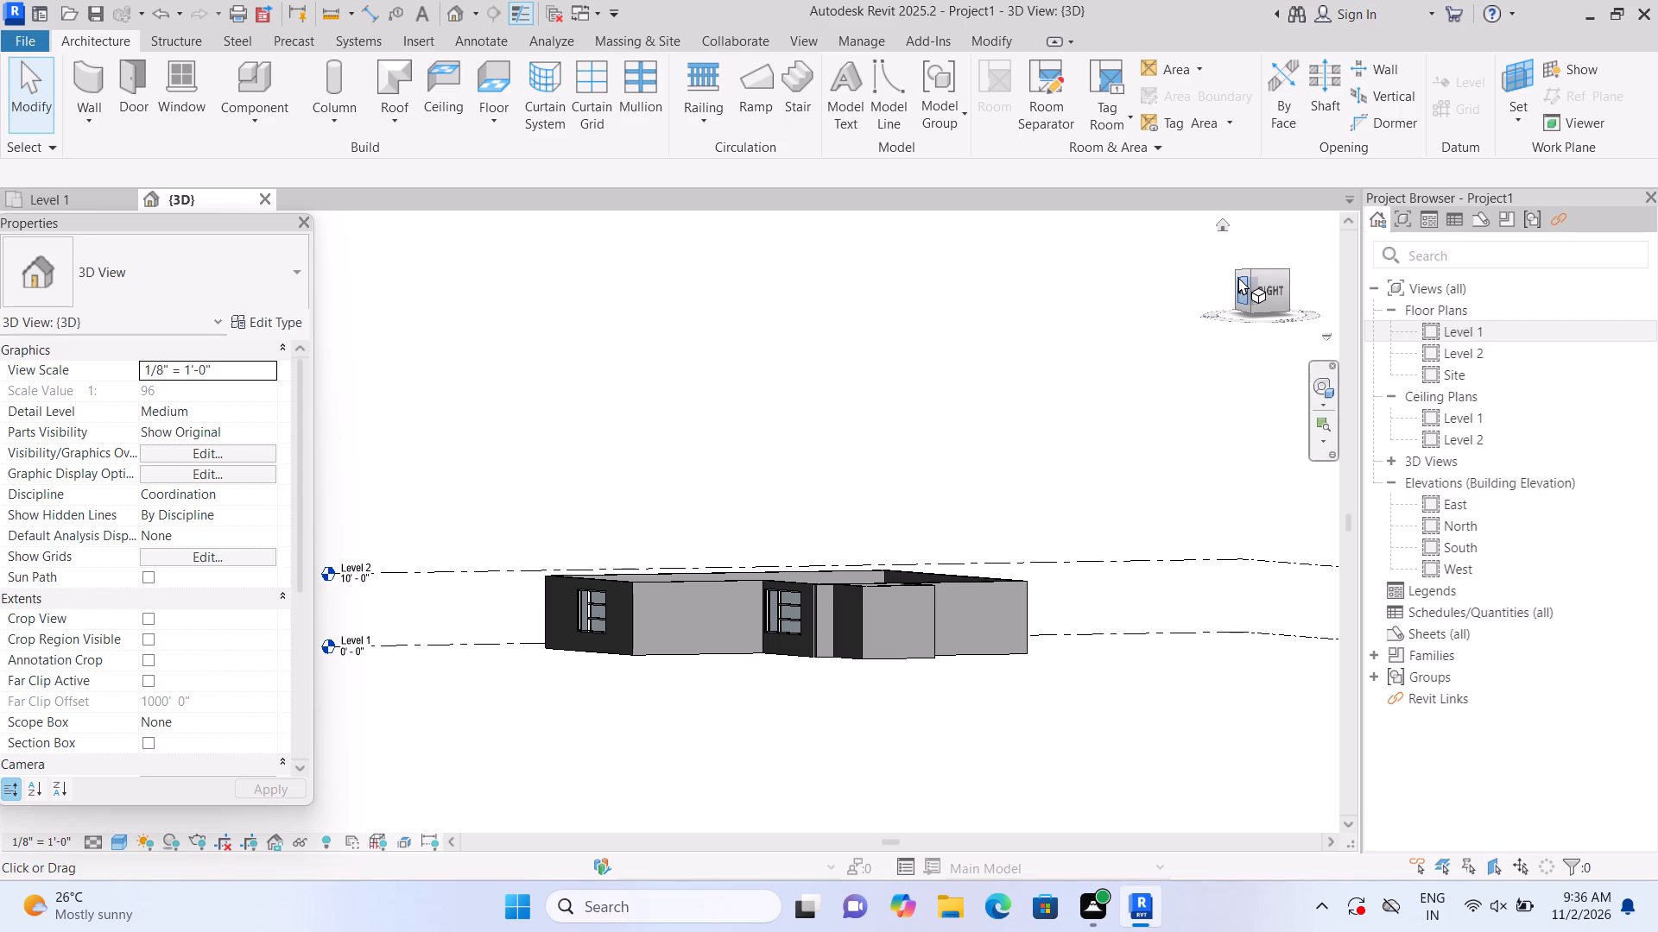
Examine the building shell and both mullioned curtain walls in the default 3D home orientation.
left_click(1221, 219)
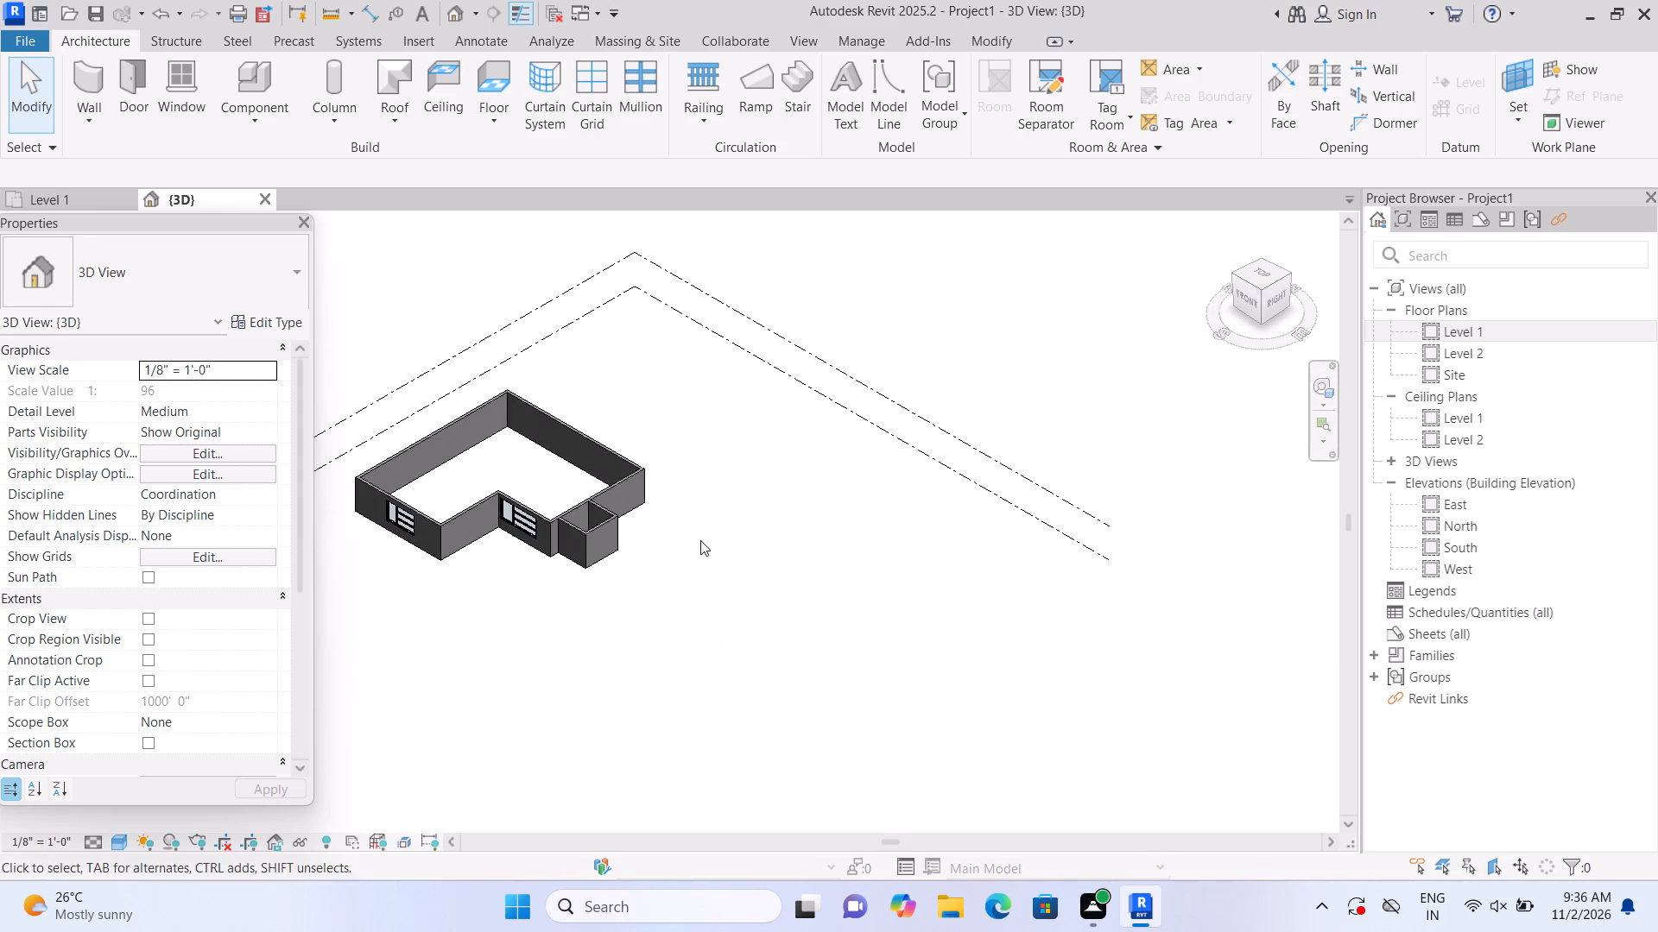
scroll(446, 587, "up", 1)
middle_click_drag(473, 585, 728, 634)
scroll(647, 530, "up", 4)
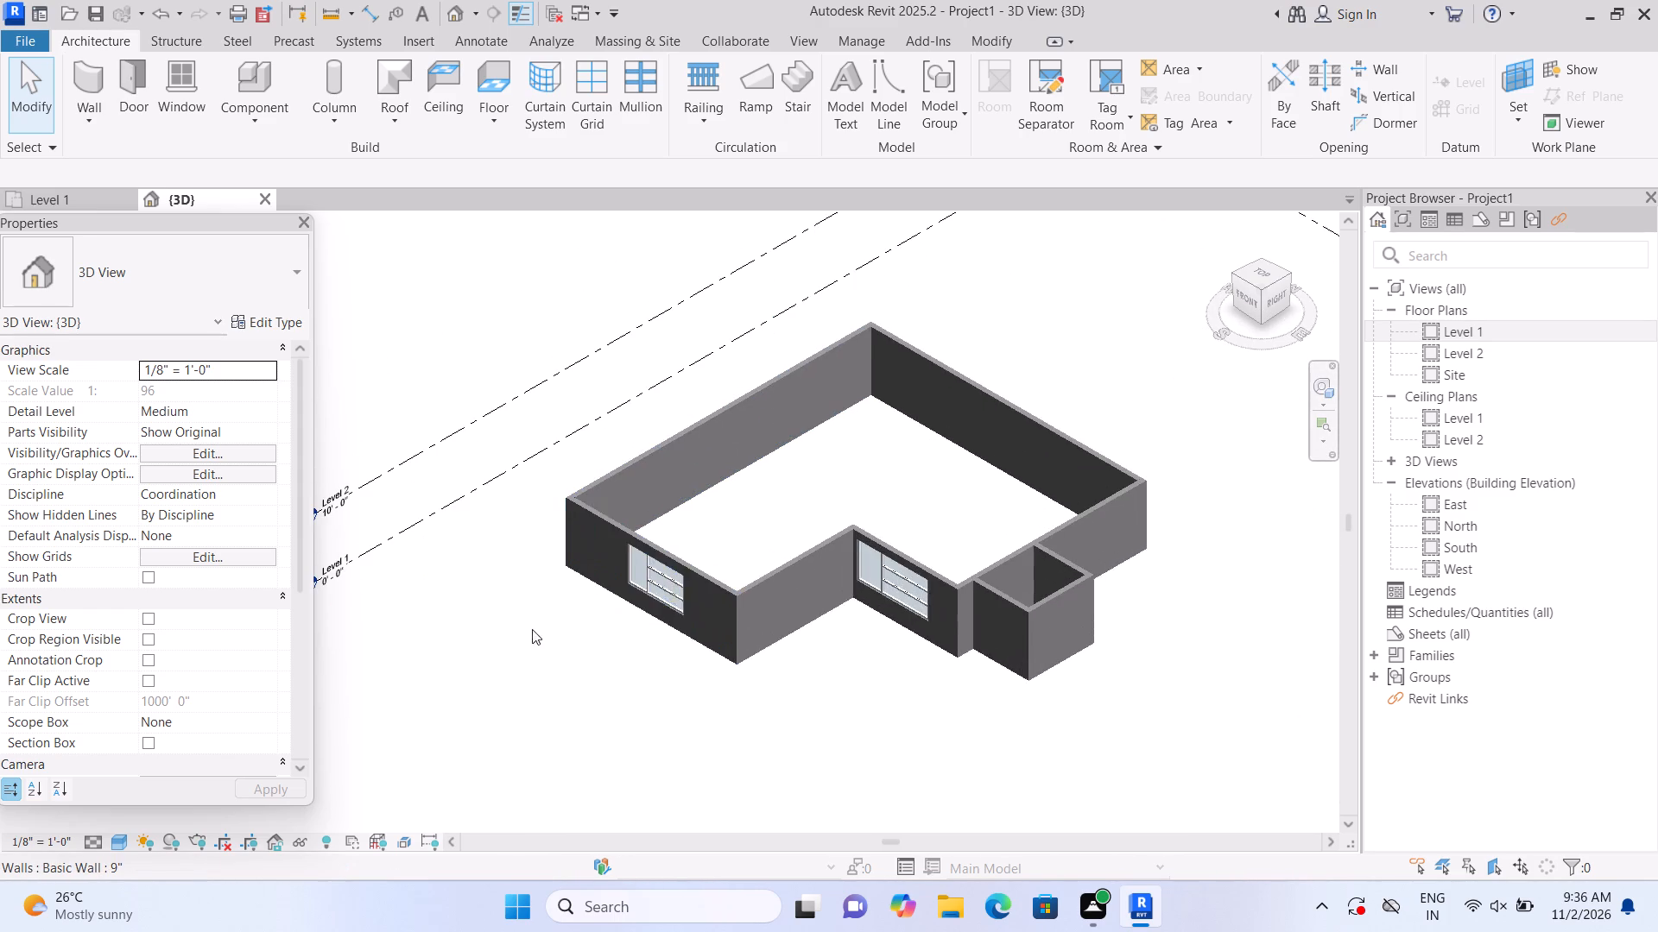
scroll(545, 625, "up", 4)
middle_click_drag(545, 617, 394, 645)
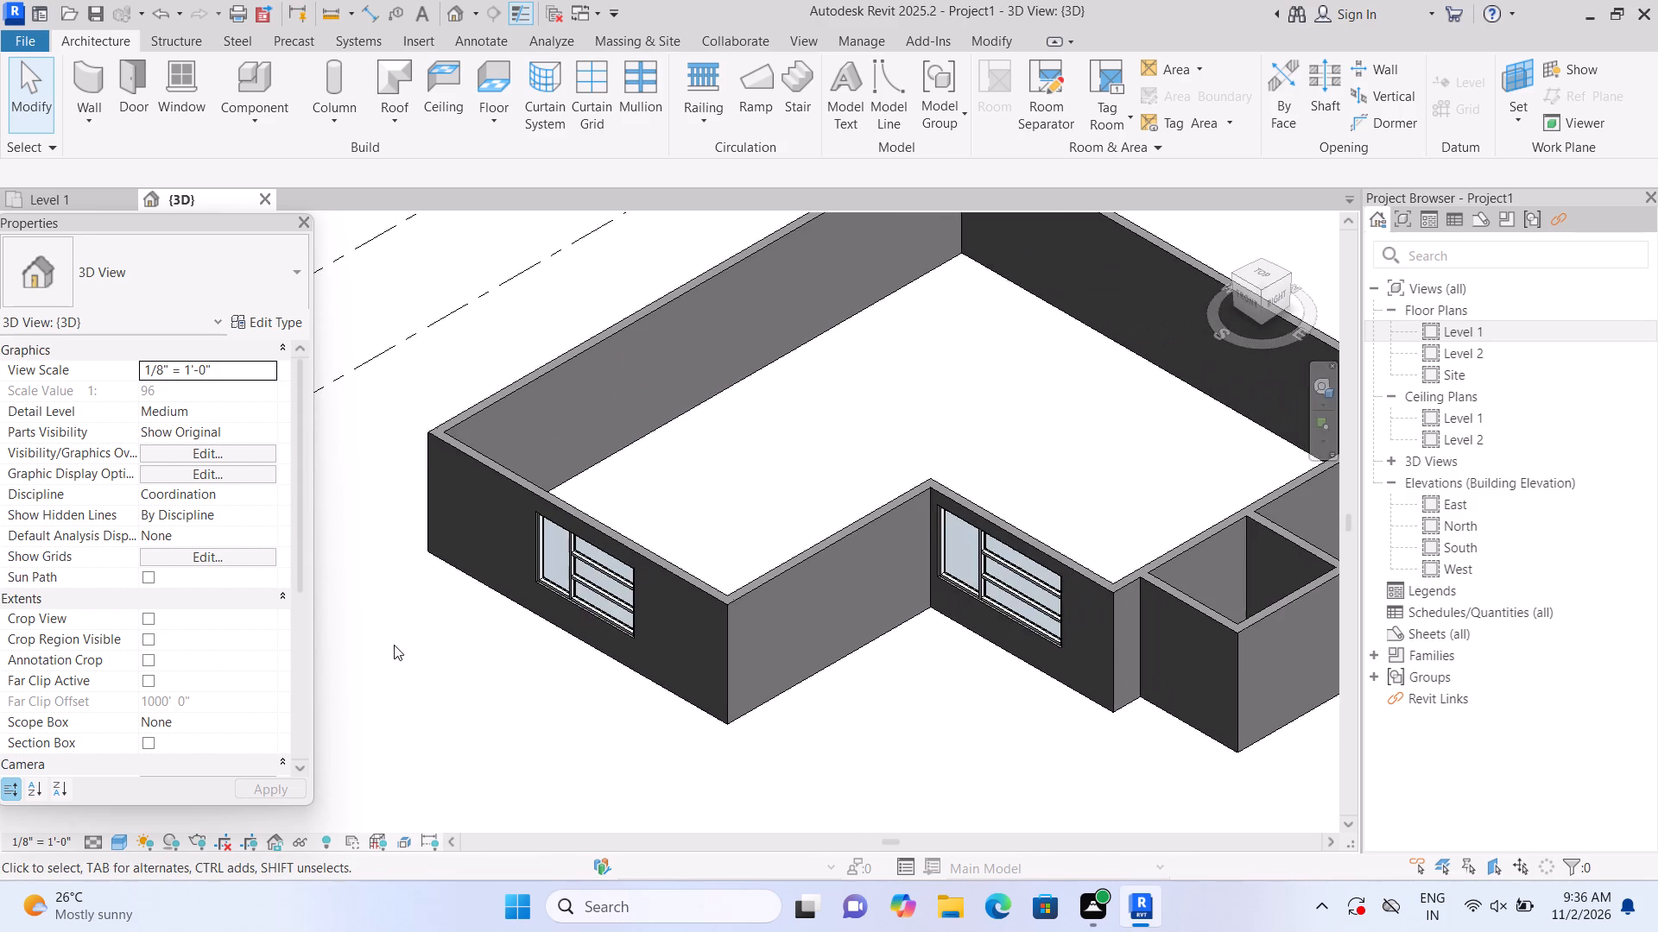
scroll(448, 628, "down", 4)
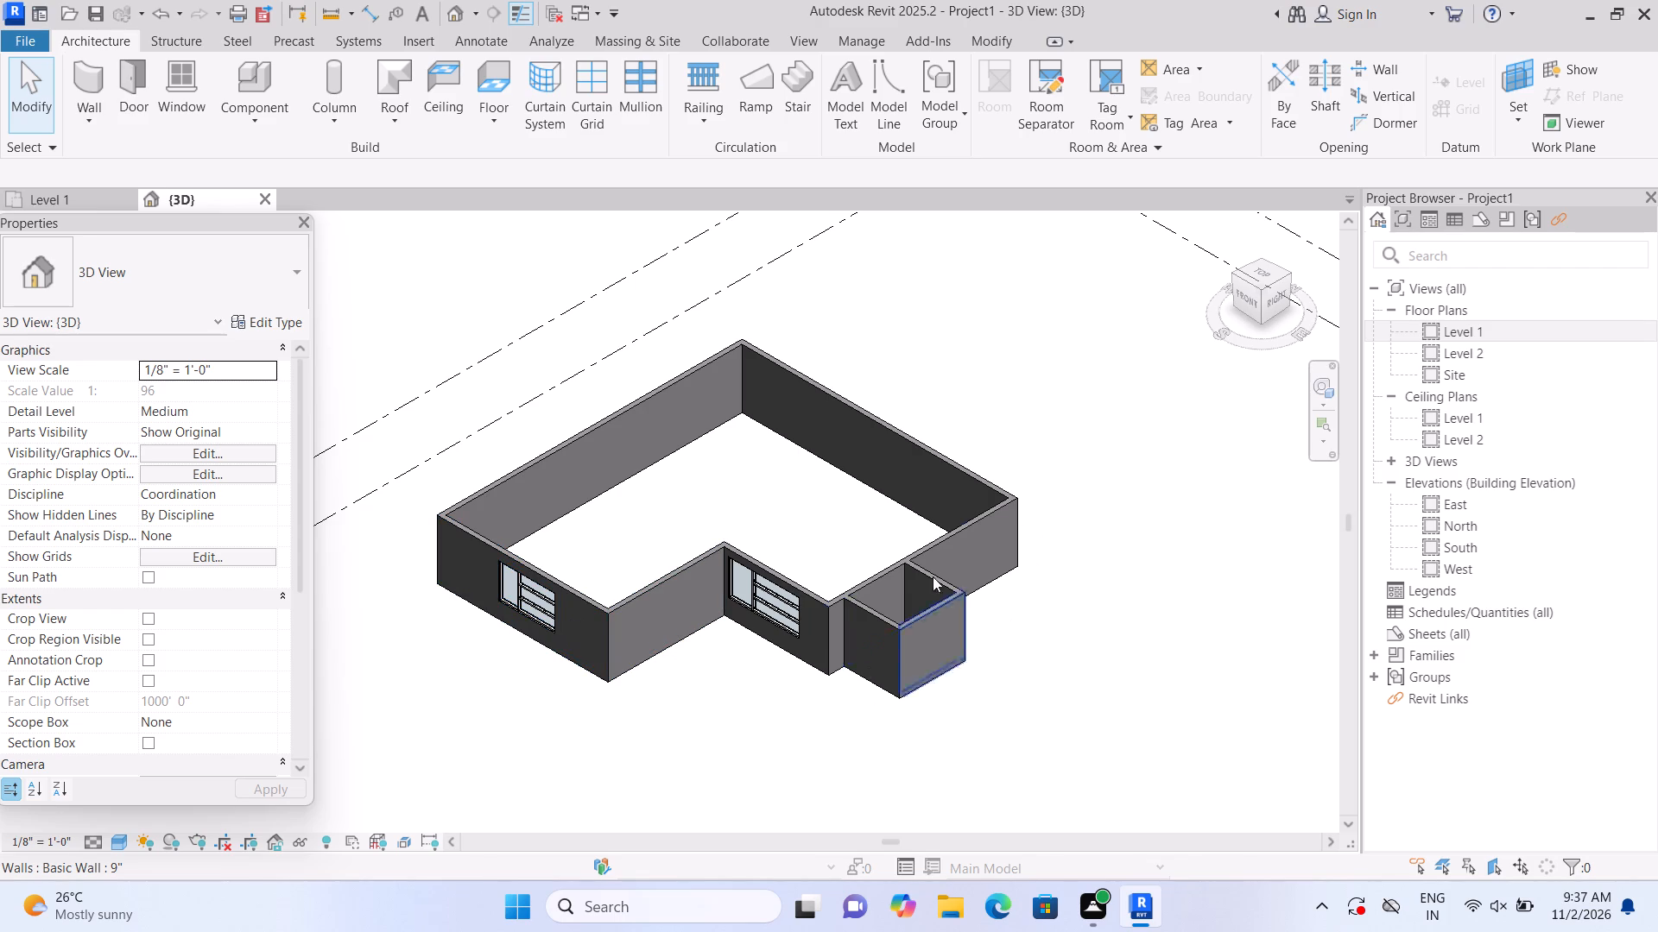
In the East elevation, add a level 10' above Level 2 with plan view creation enabled, aligning its ends with the existing levels.
double_click(1432, 330)
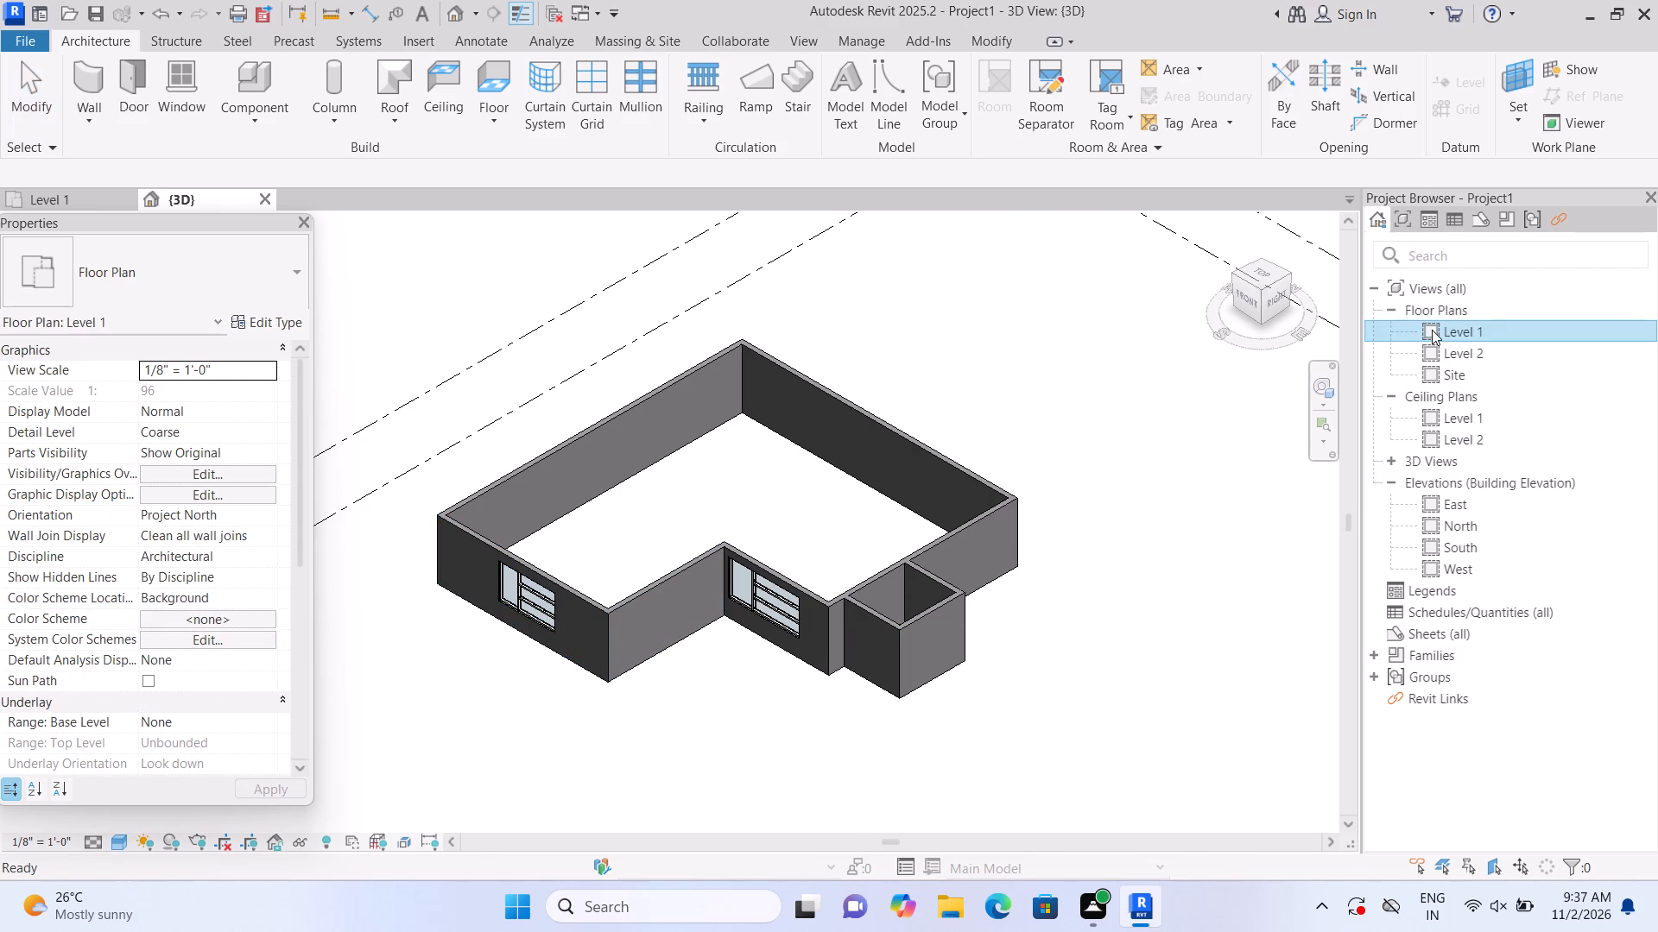
double_click(1433, 500)
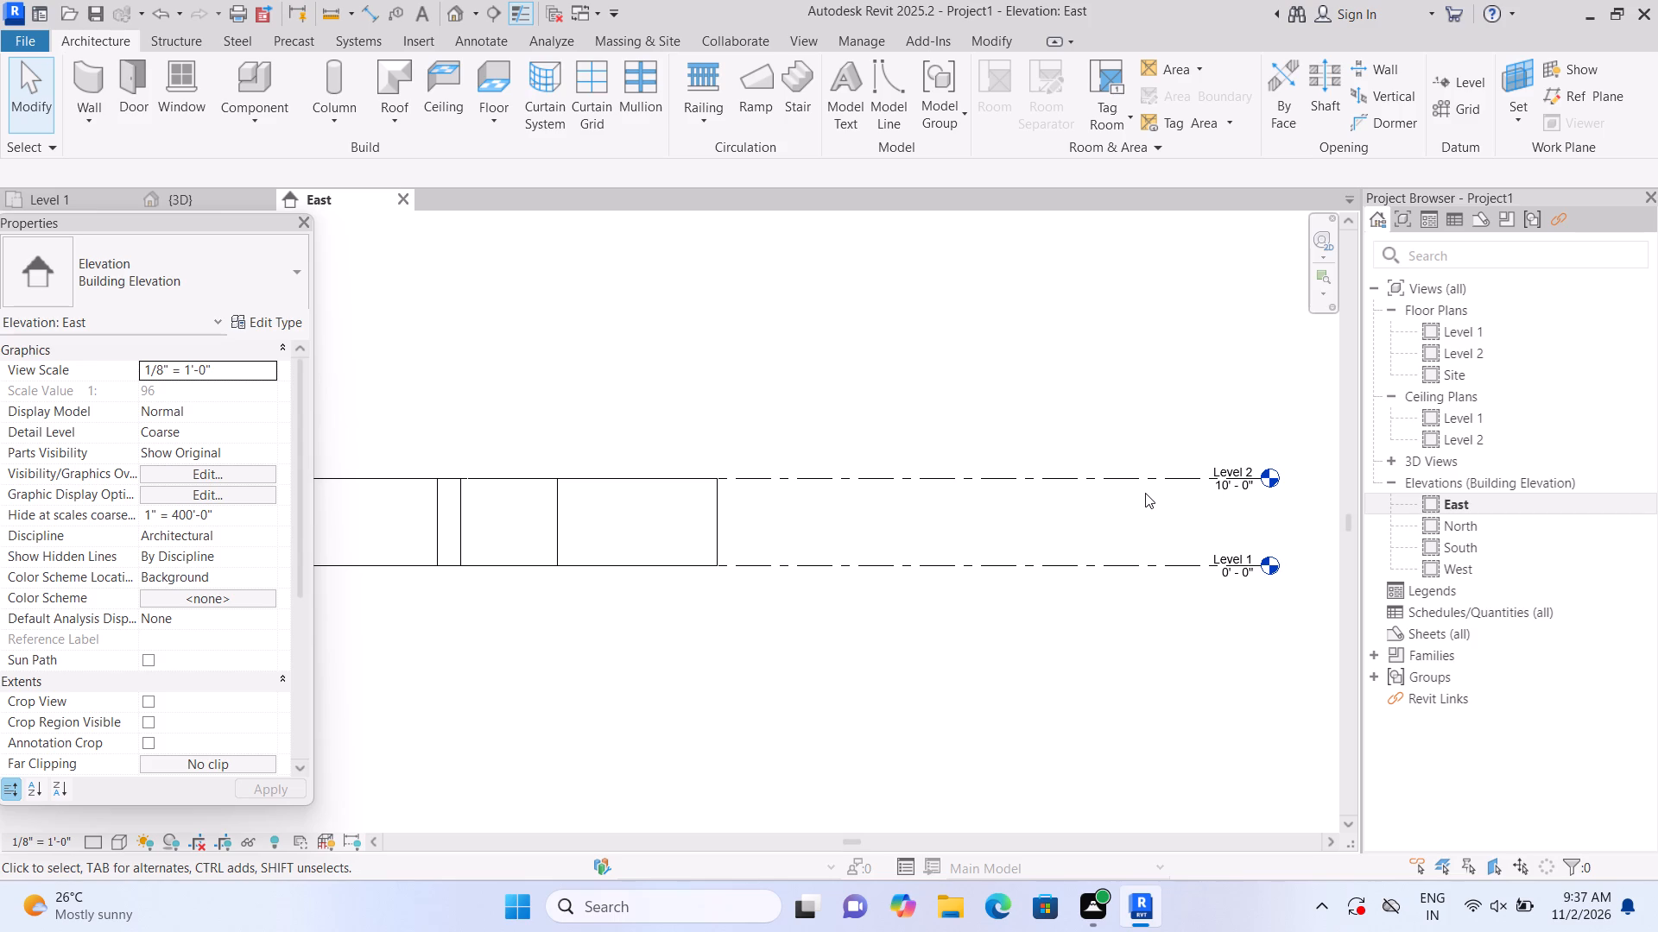
scroll(1162, 510, "down", 4)
scroll(784, 520, "up", 1)
middle_click_drag(792, 538, 760, 552)
type("ll")
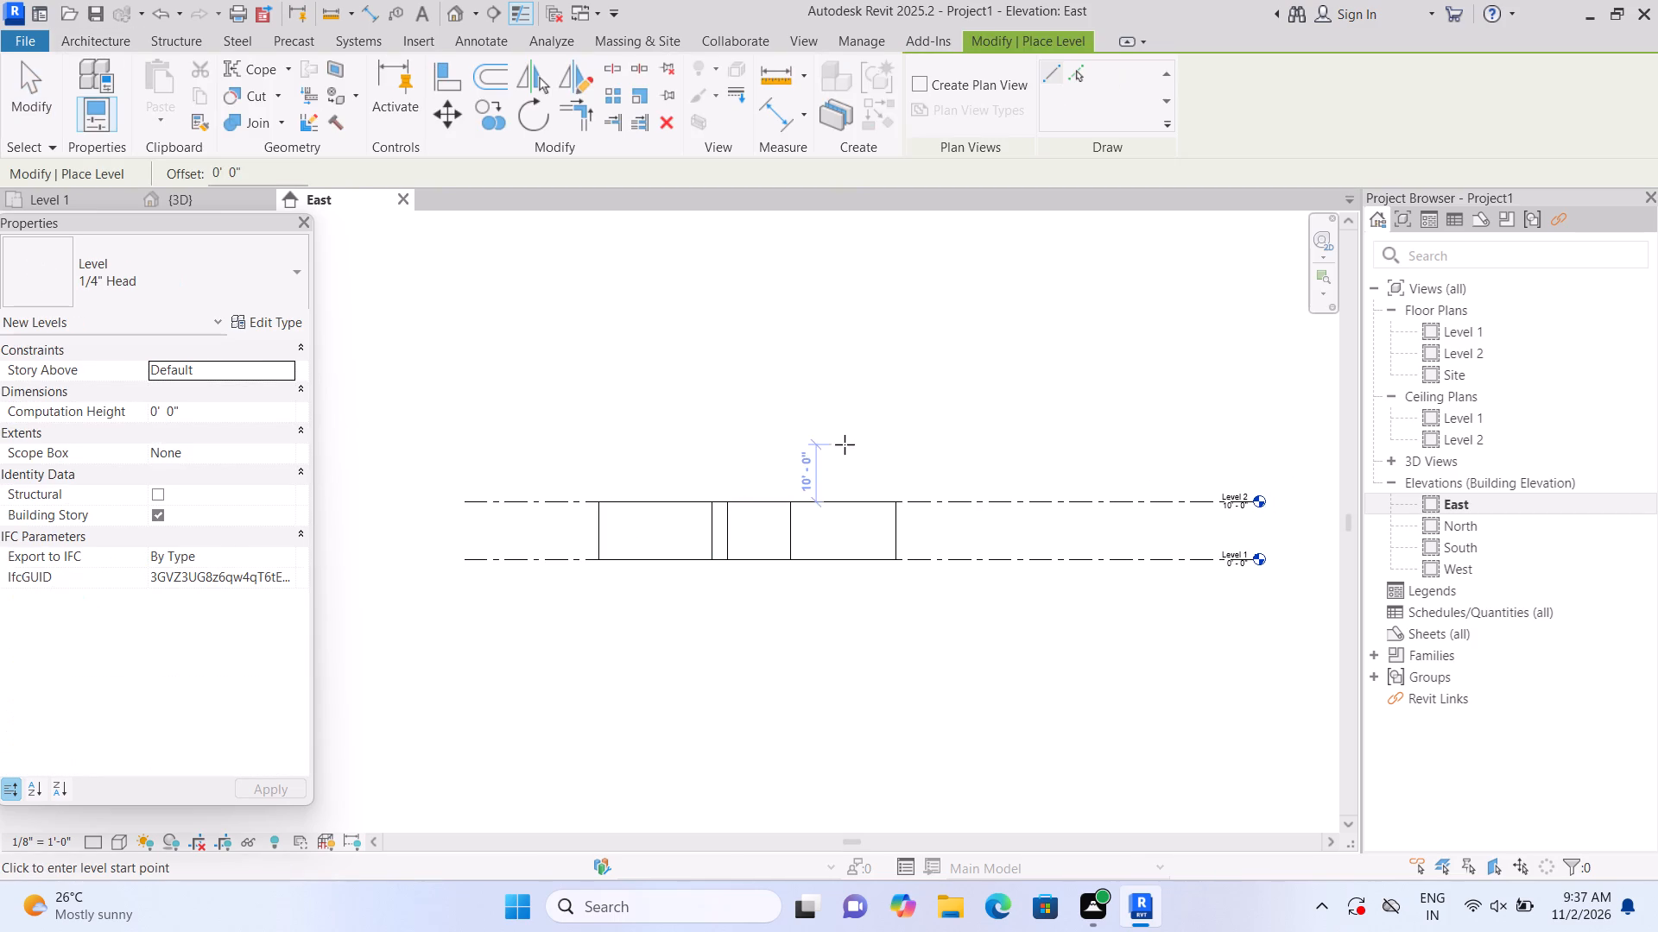
left_click(922, 82)
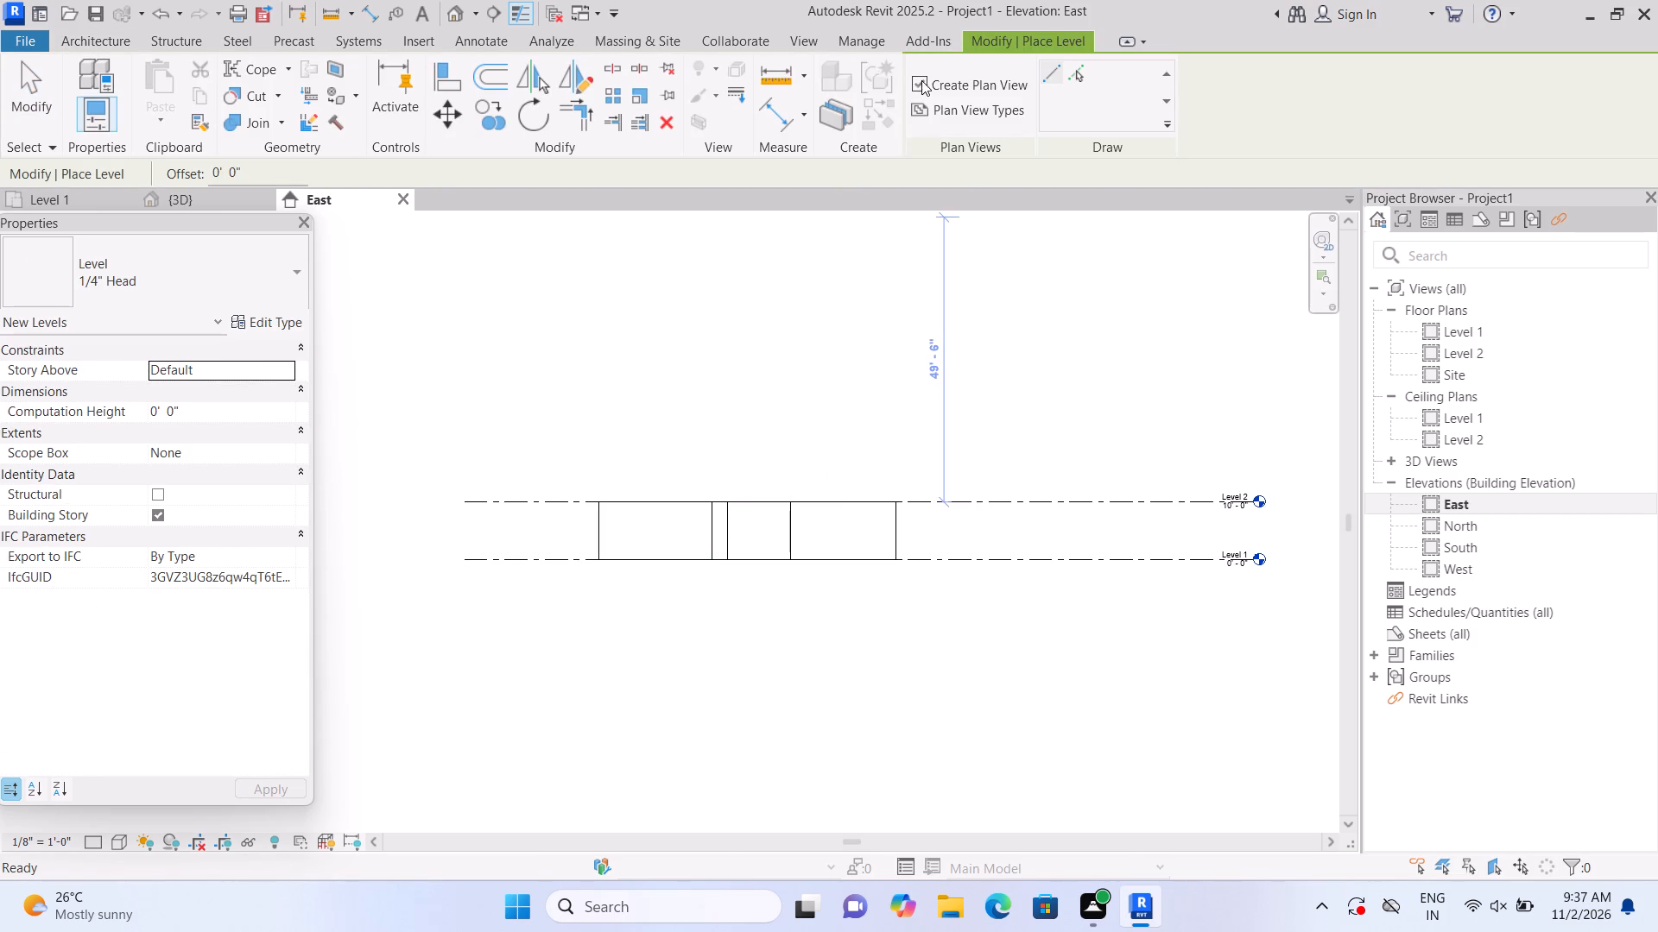
left_click(526, 445)
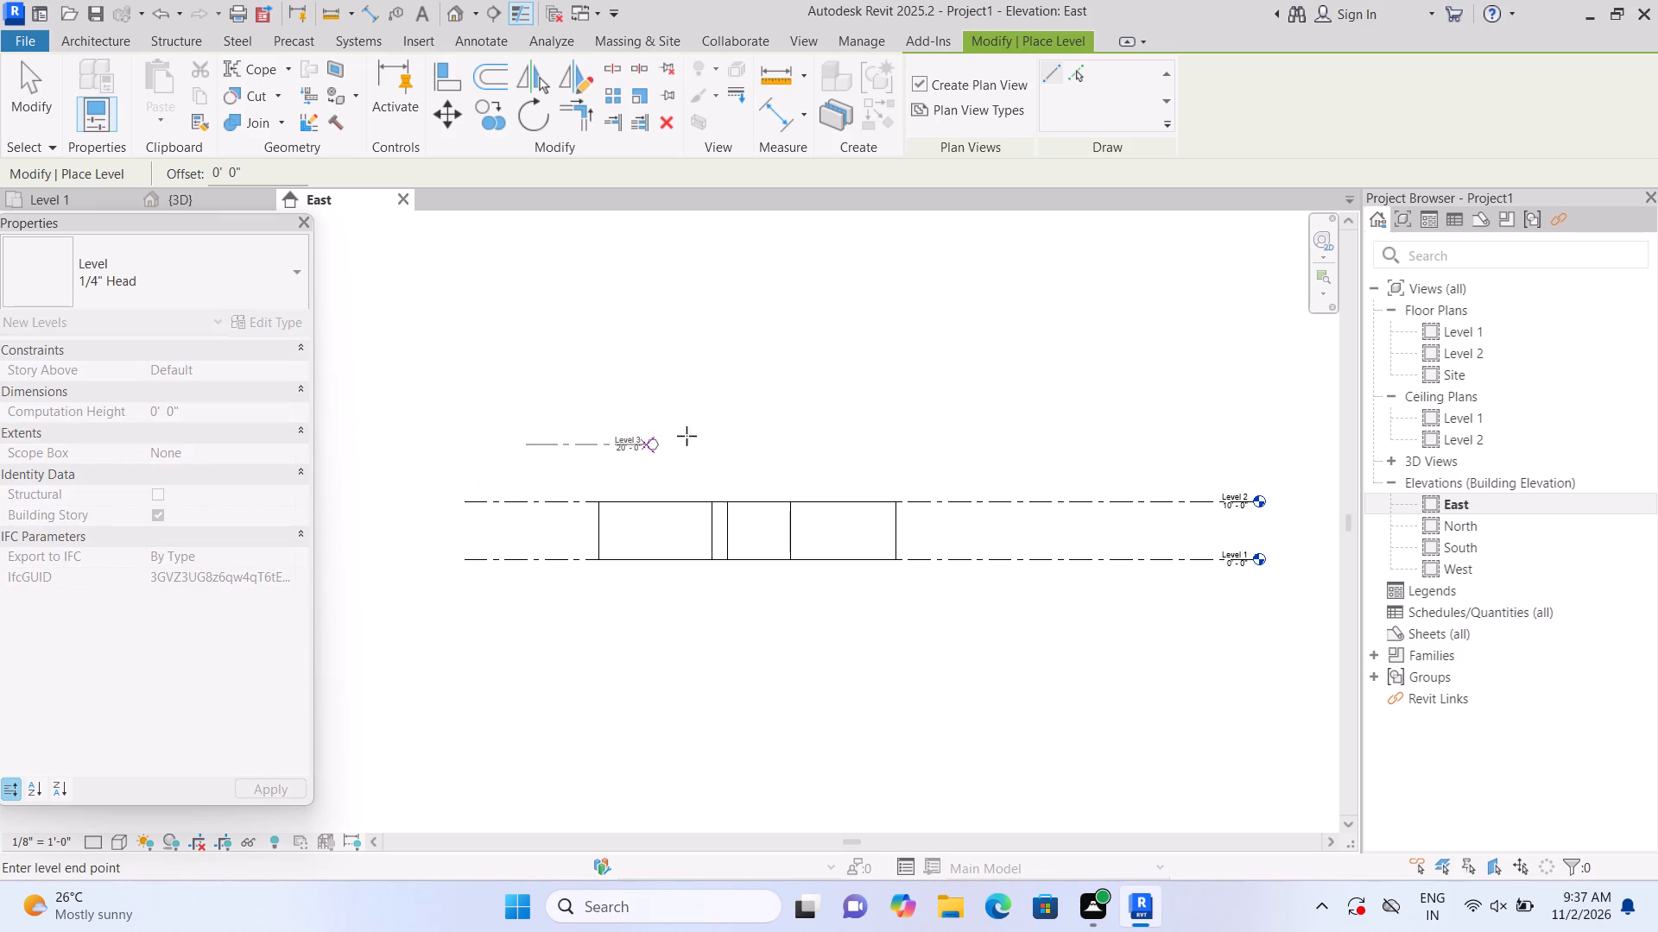
left_click(1247, 441)
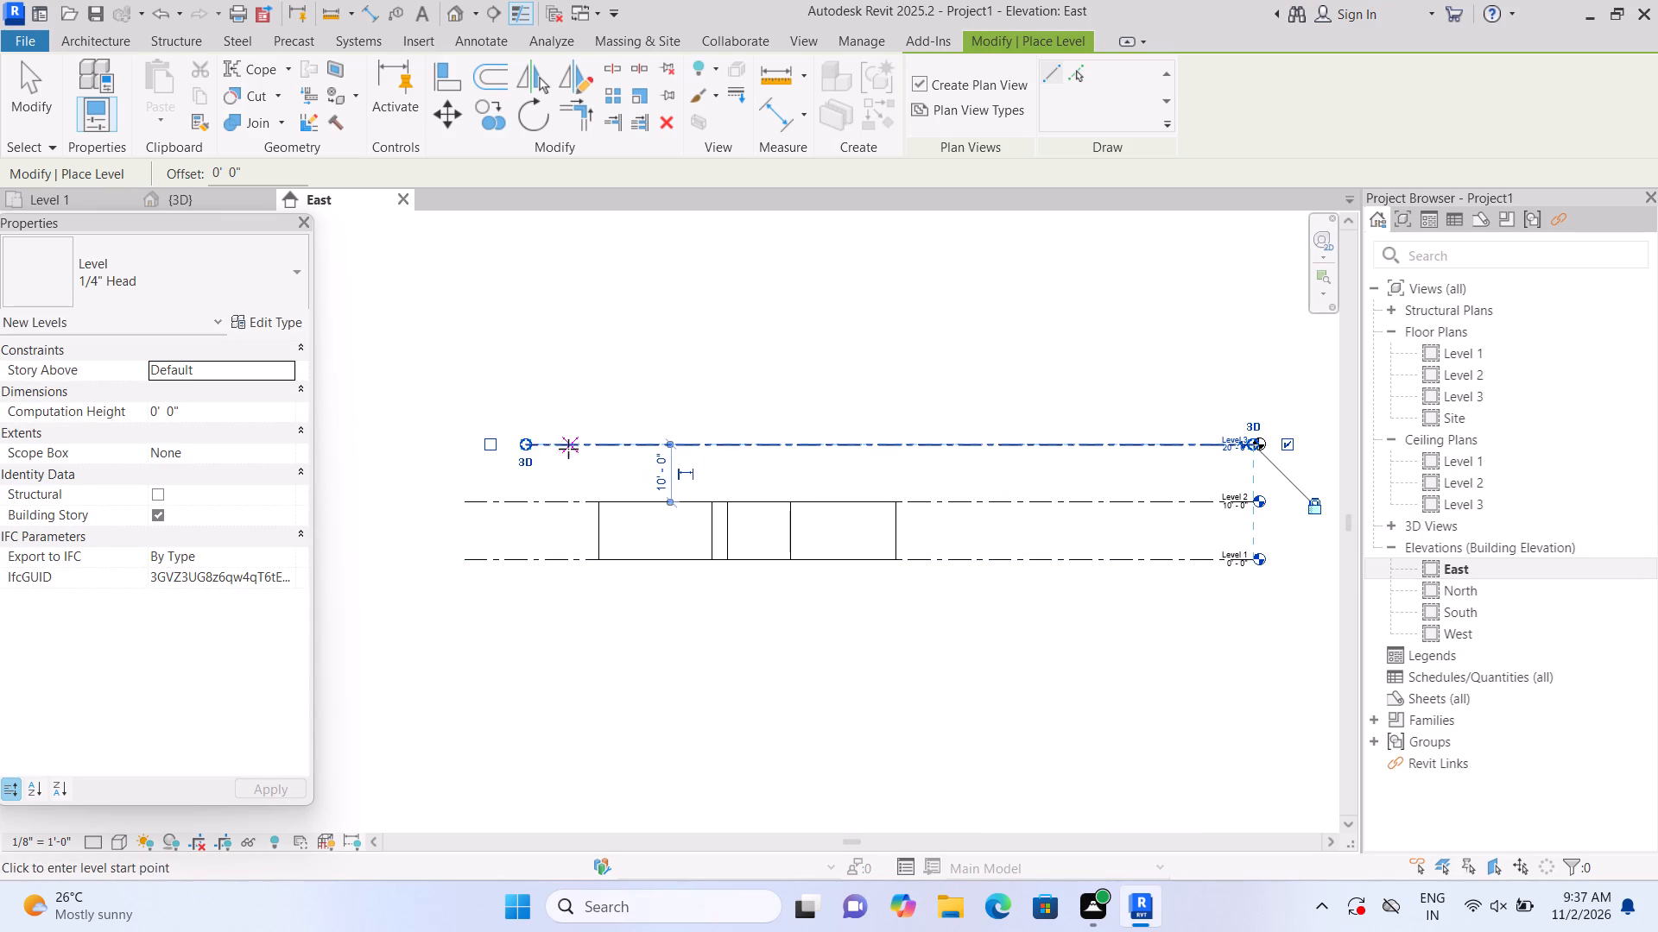
left_click_drag(525, 445, 434, 451)
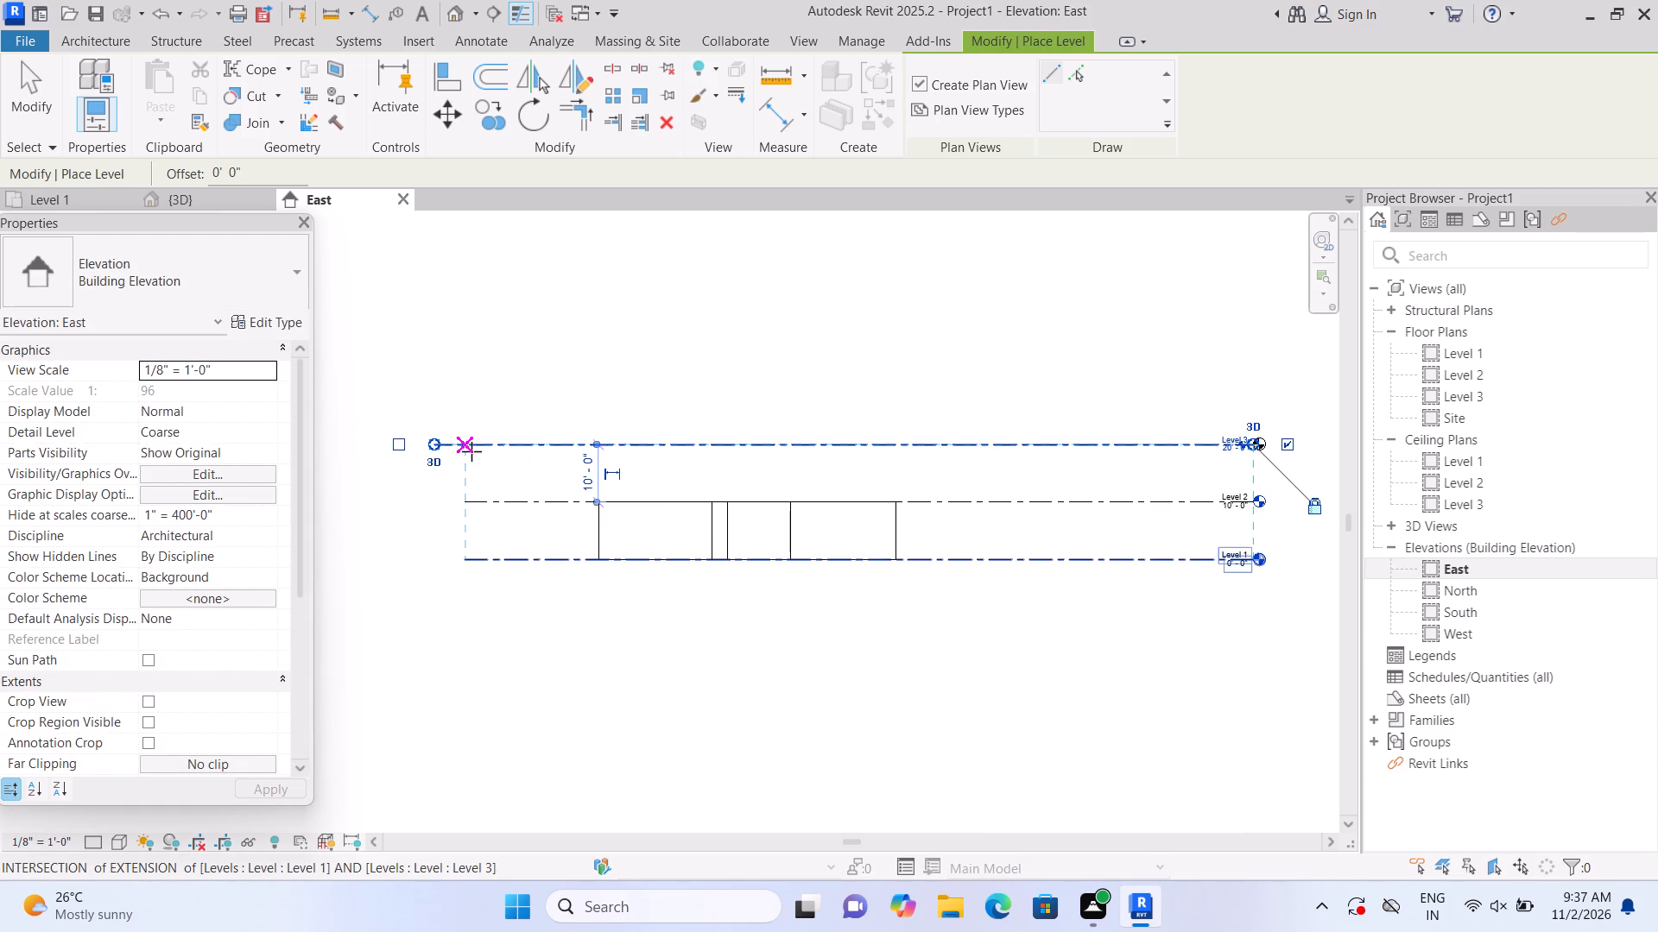
left_click_drag(434, 441, 463, 447)
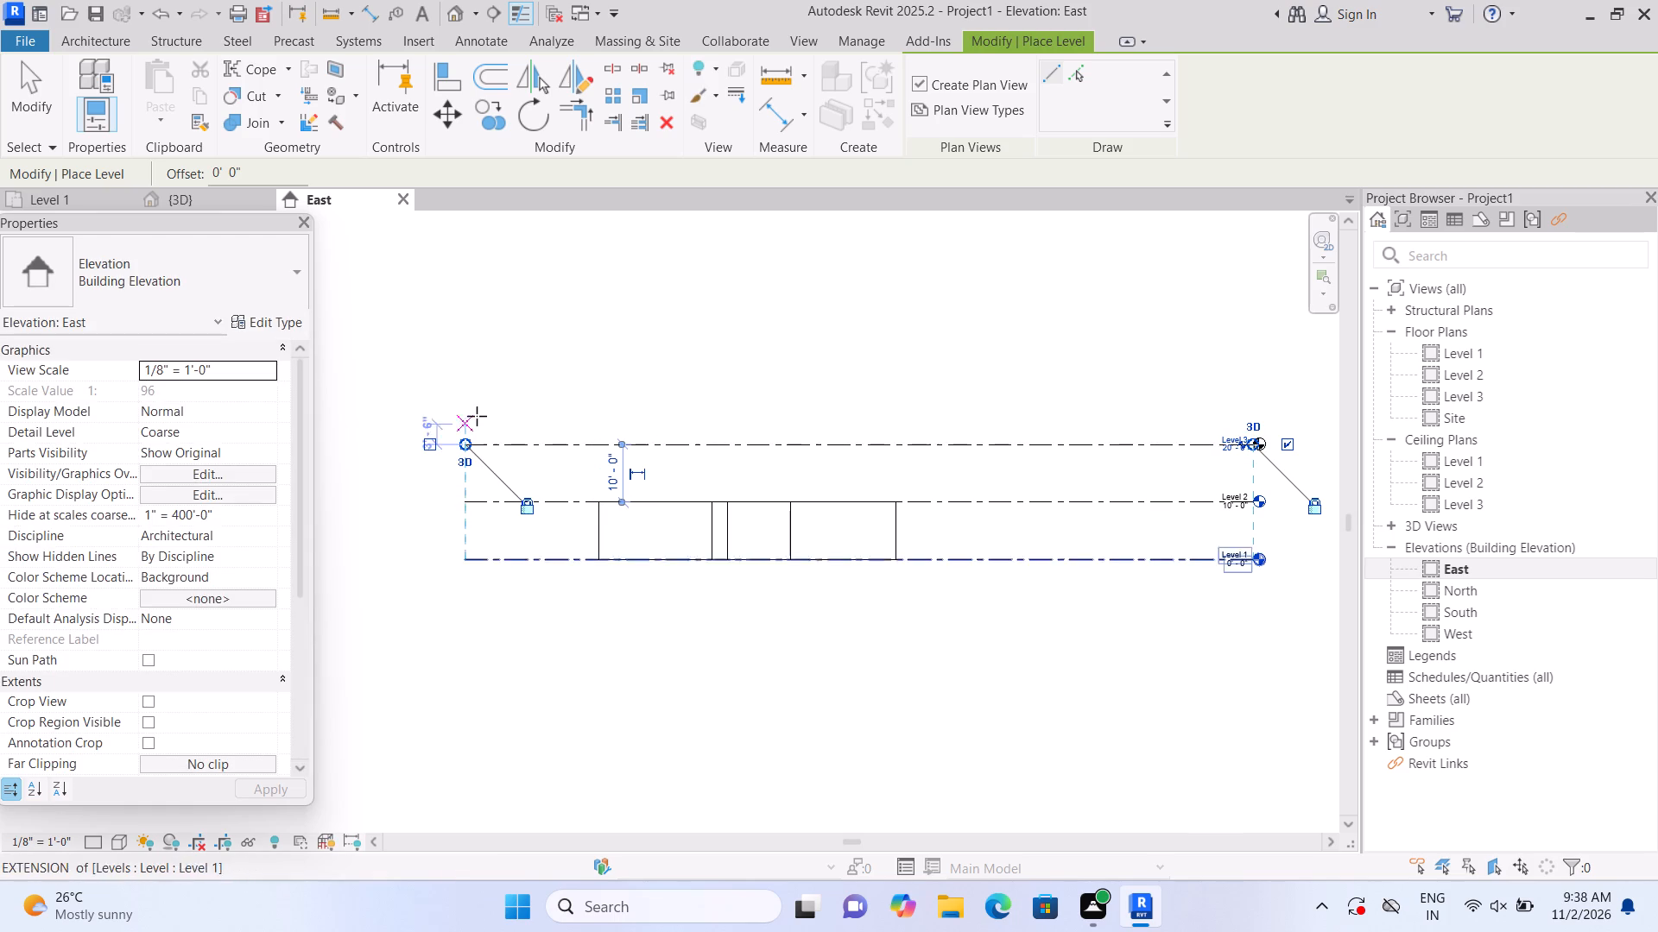
key("Escape")
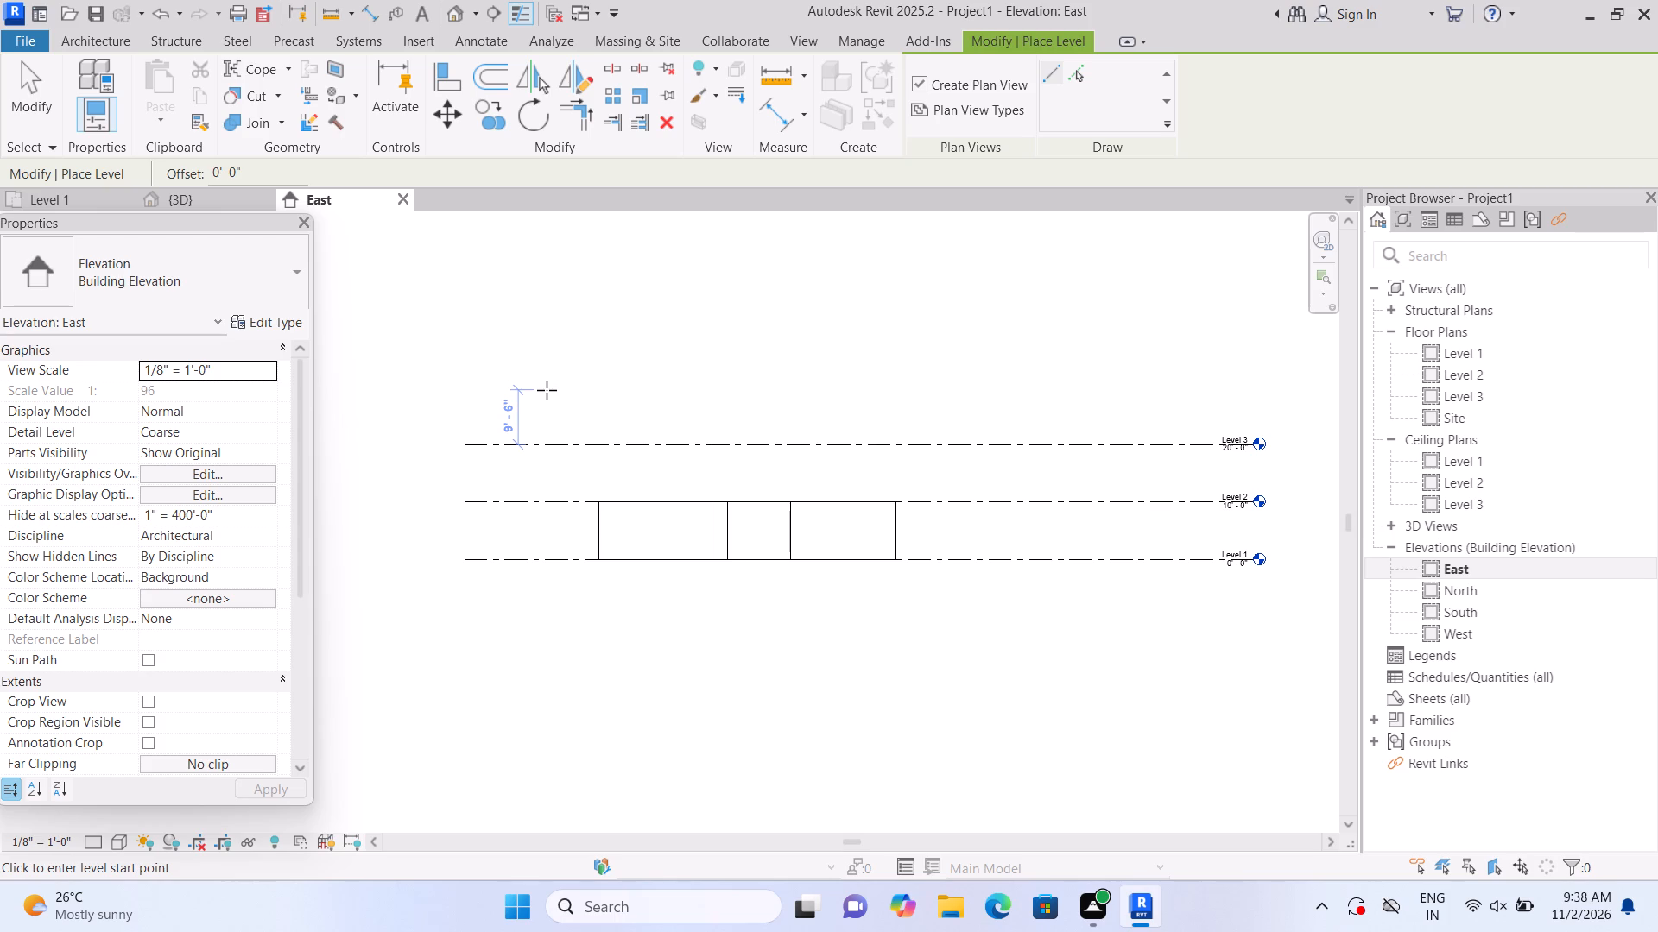
double_click(549, 386)
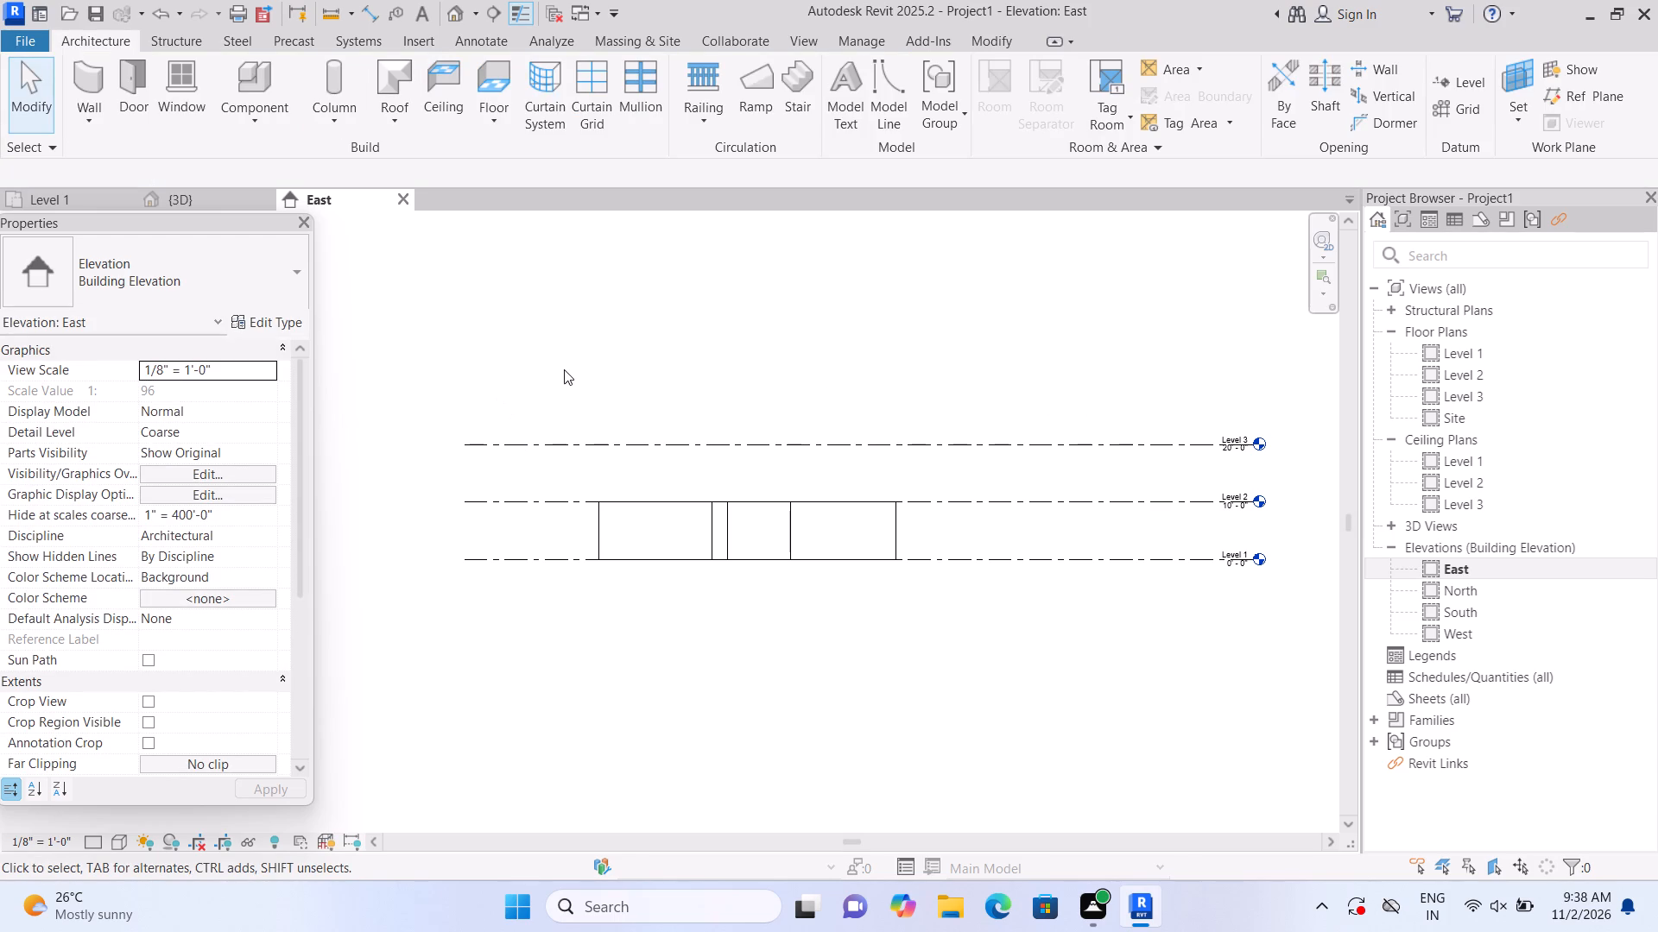
Add another level at 30'-0", 10' above the topmost level, with its ends aligned to the levels below.
type("ll")
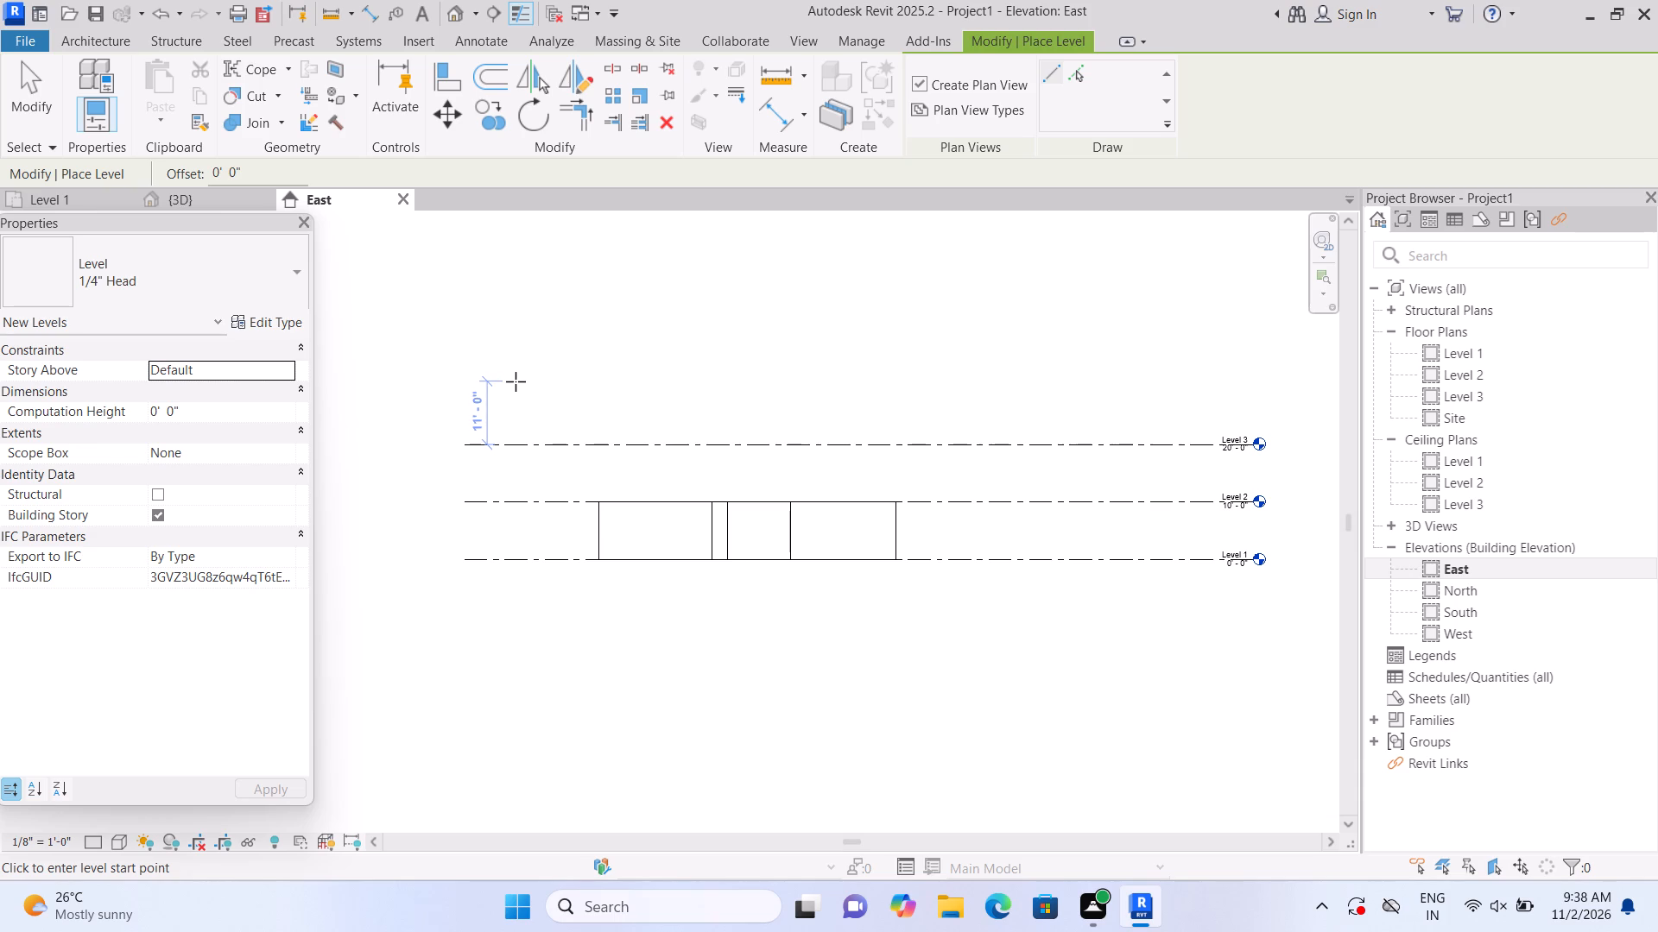
left_click(516, 387)
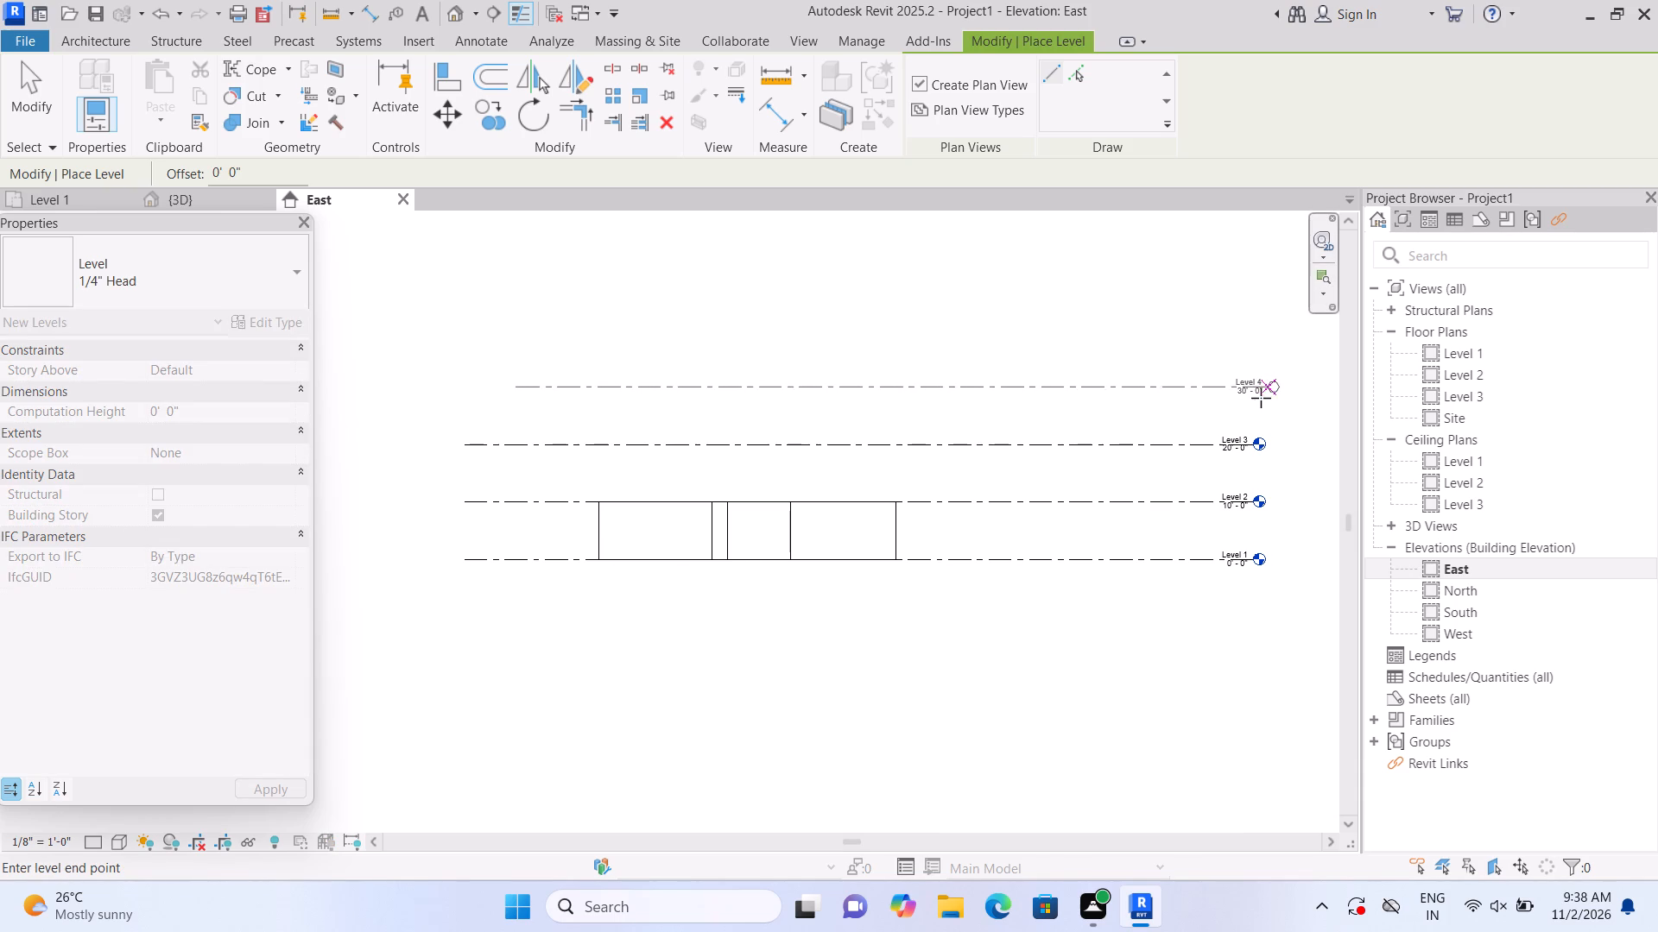
left_click(1259, 398)
left_click_drag(517, 385, 516, 384)
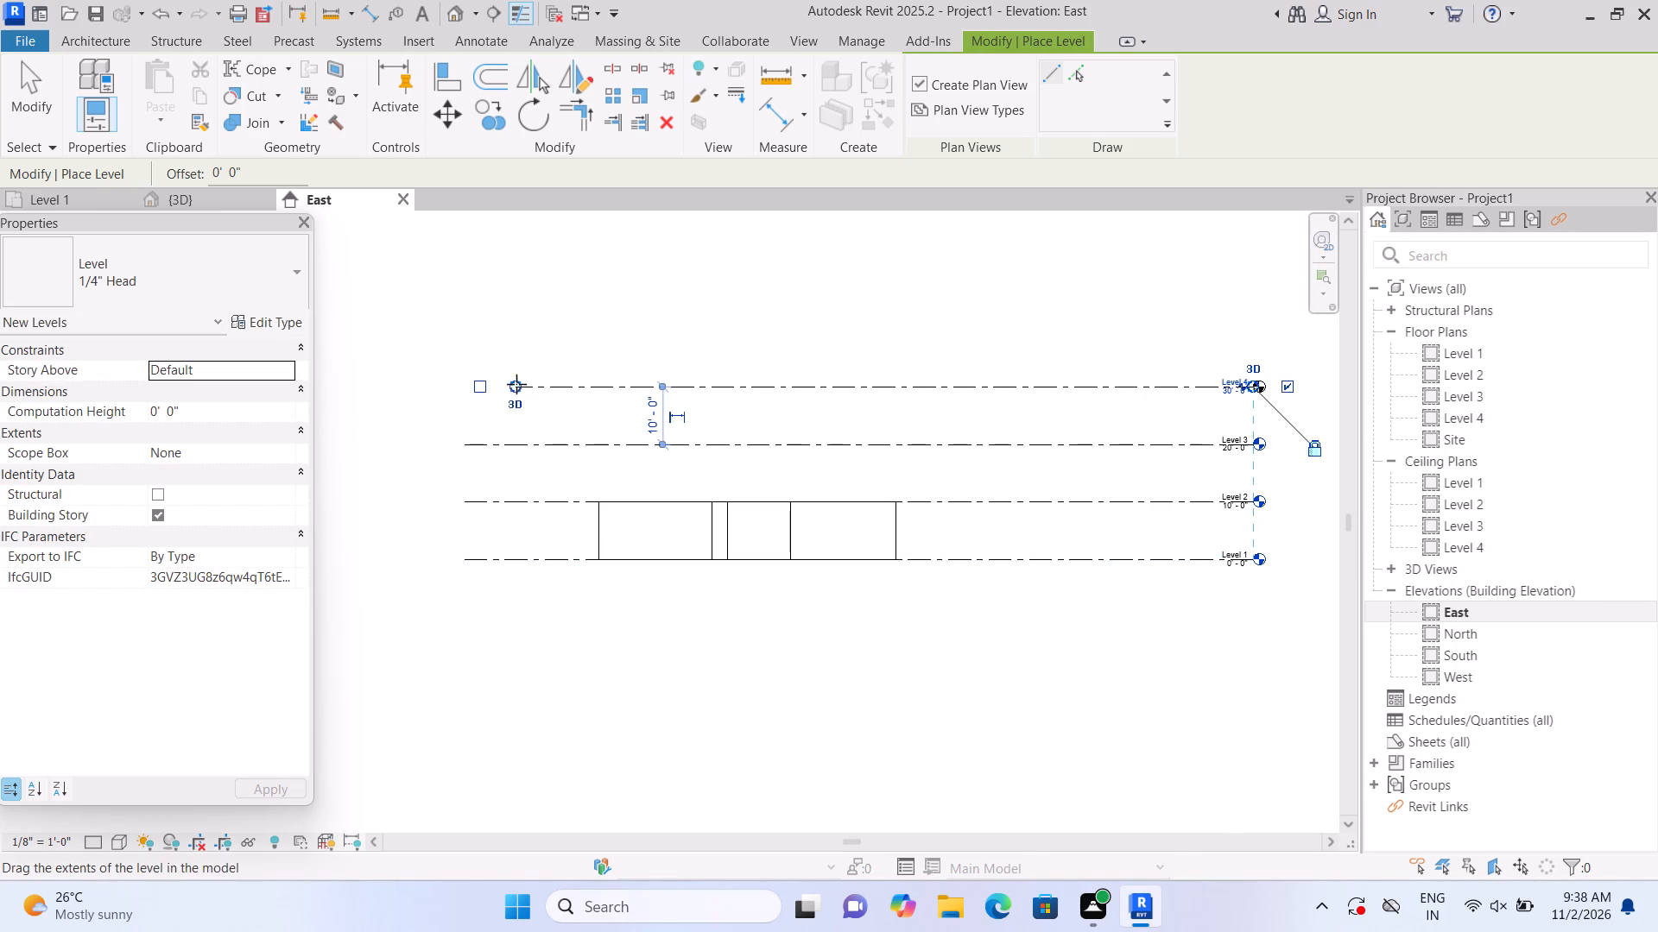
left_click_drag(516, 384, 470, 387)
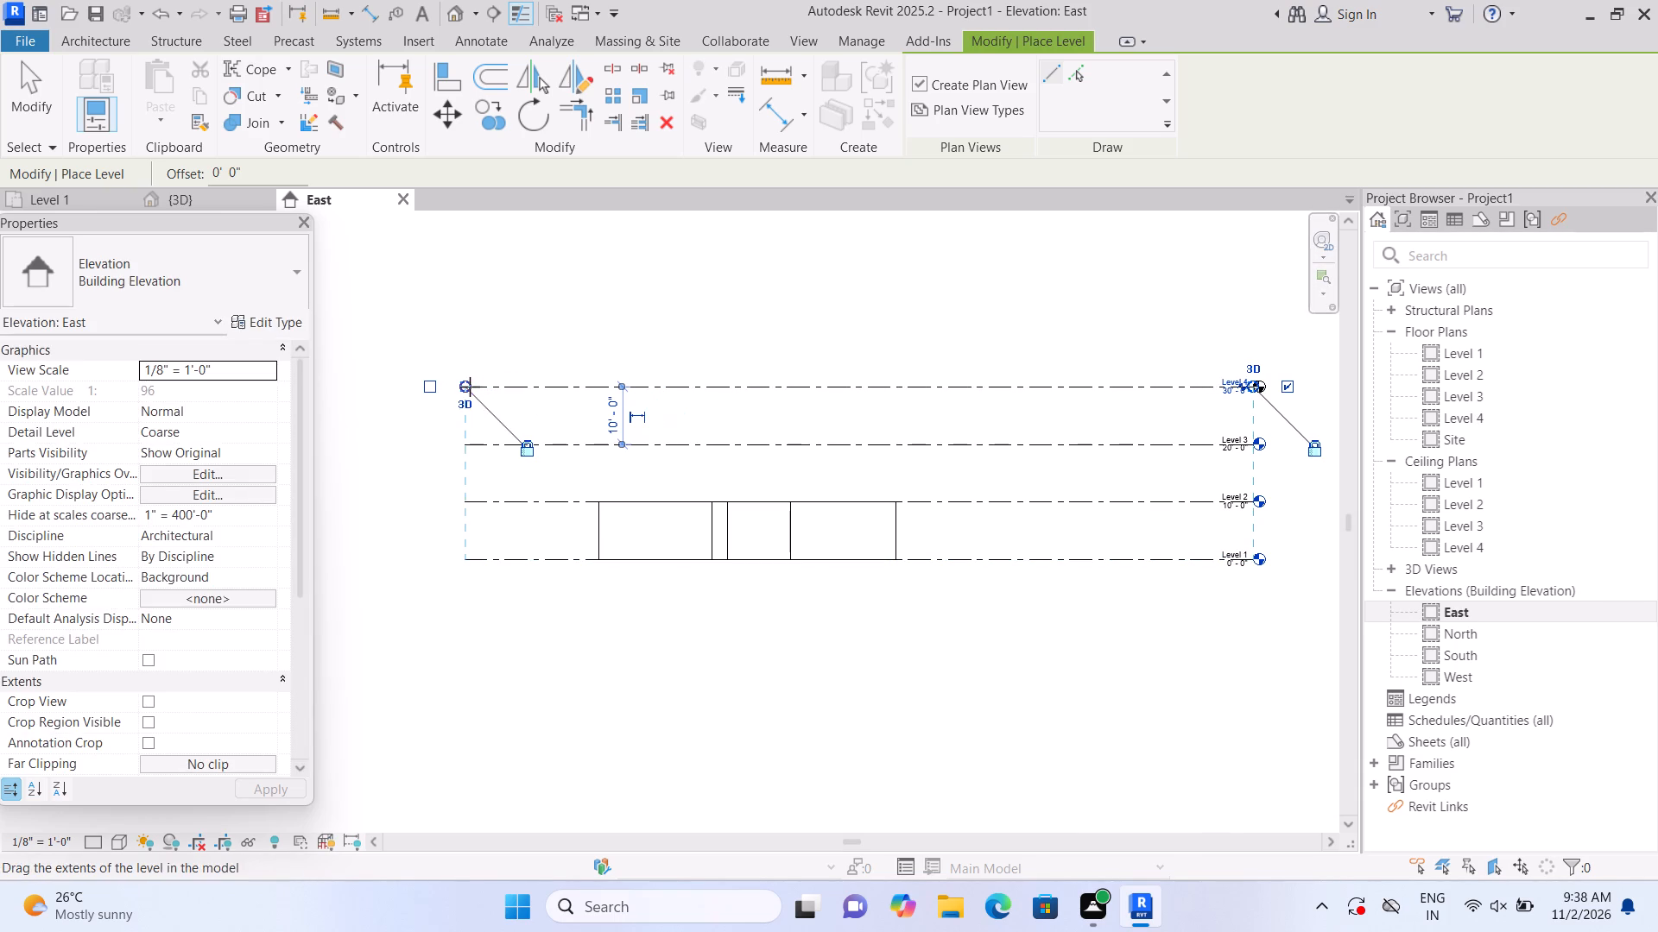
key("Escape")
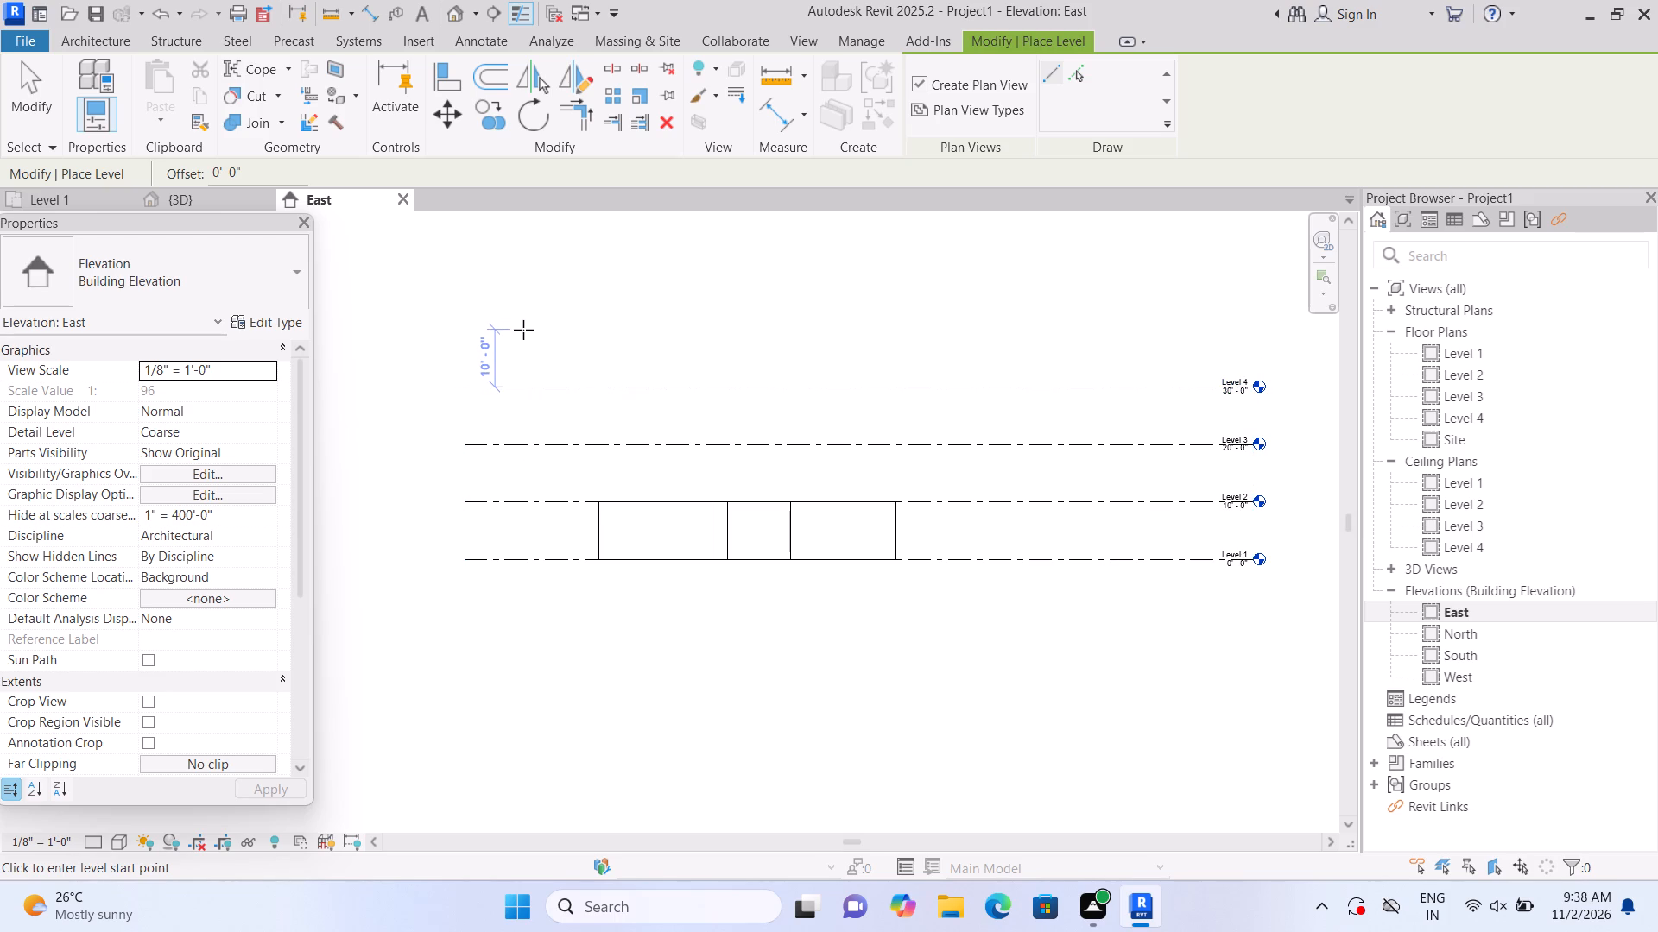
Add one more level at 40'-0", 10' above the topmost level, align its ends with the others, and finish level placement.
left_click(523, 330)
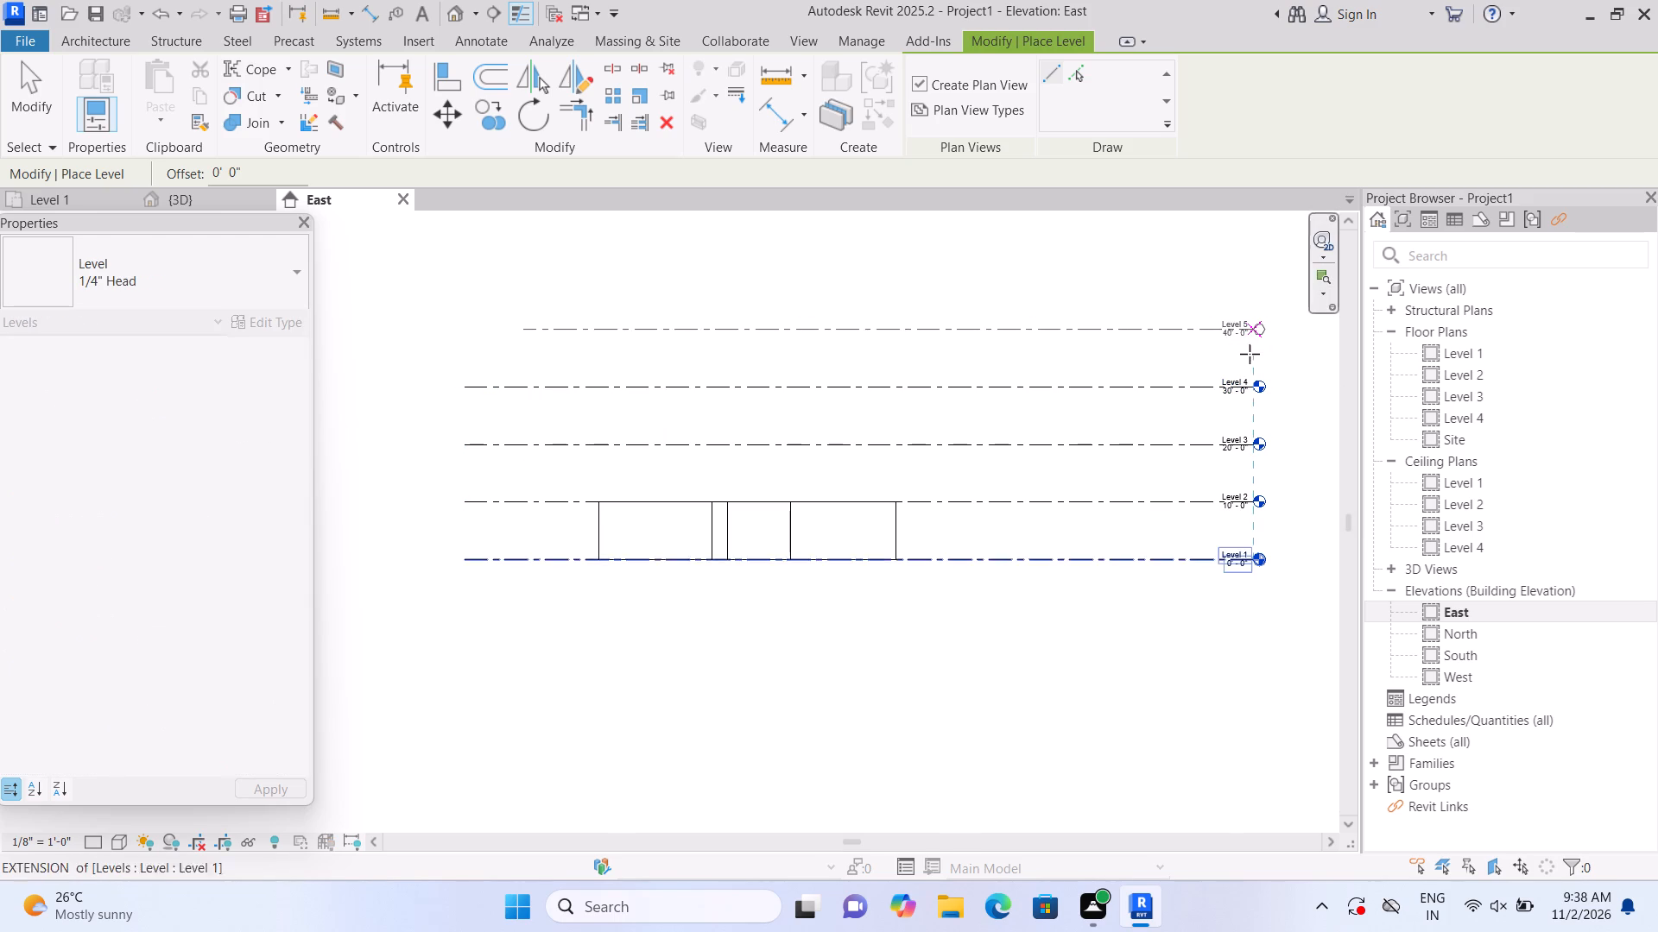
left_click(1248, 358)
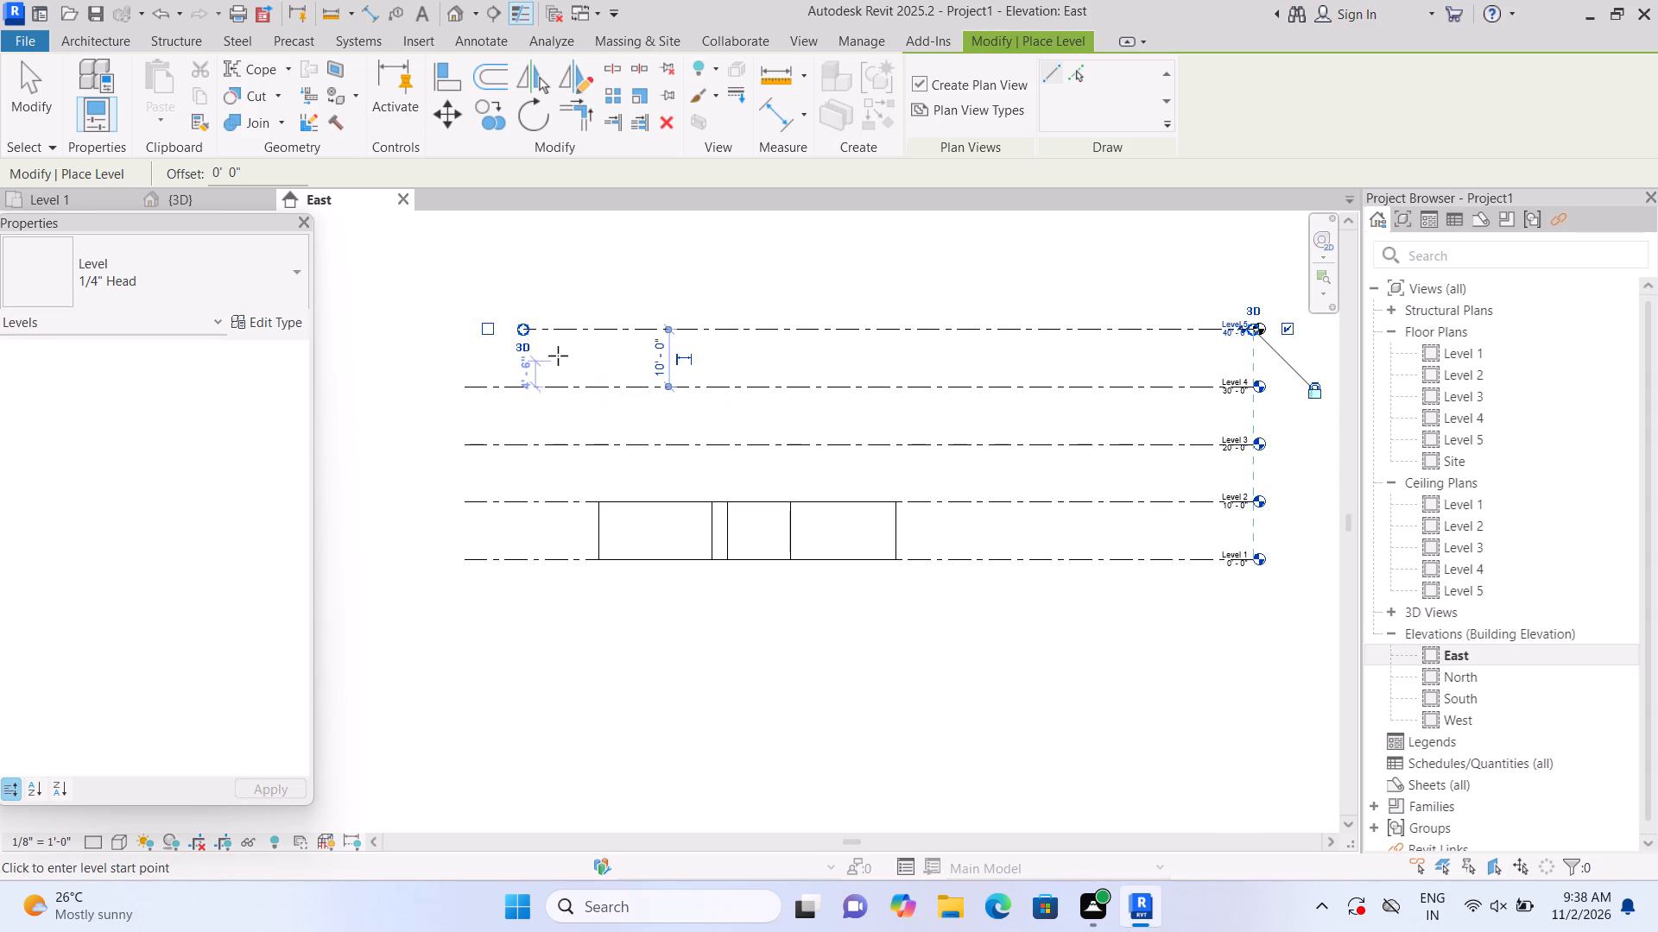
left_click_drag(523, 332, 474, 339)
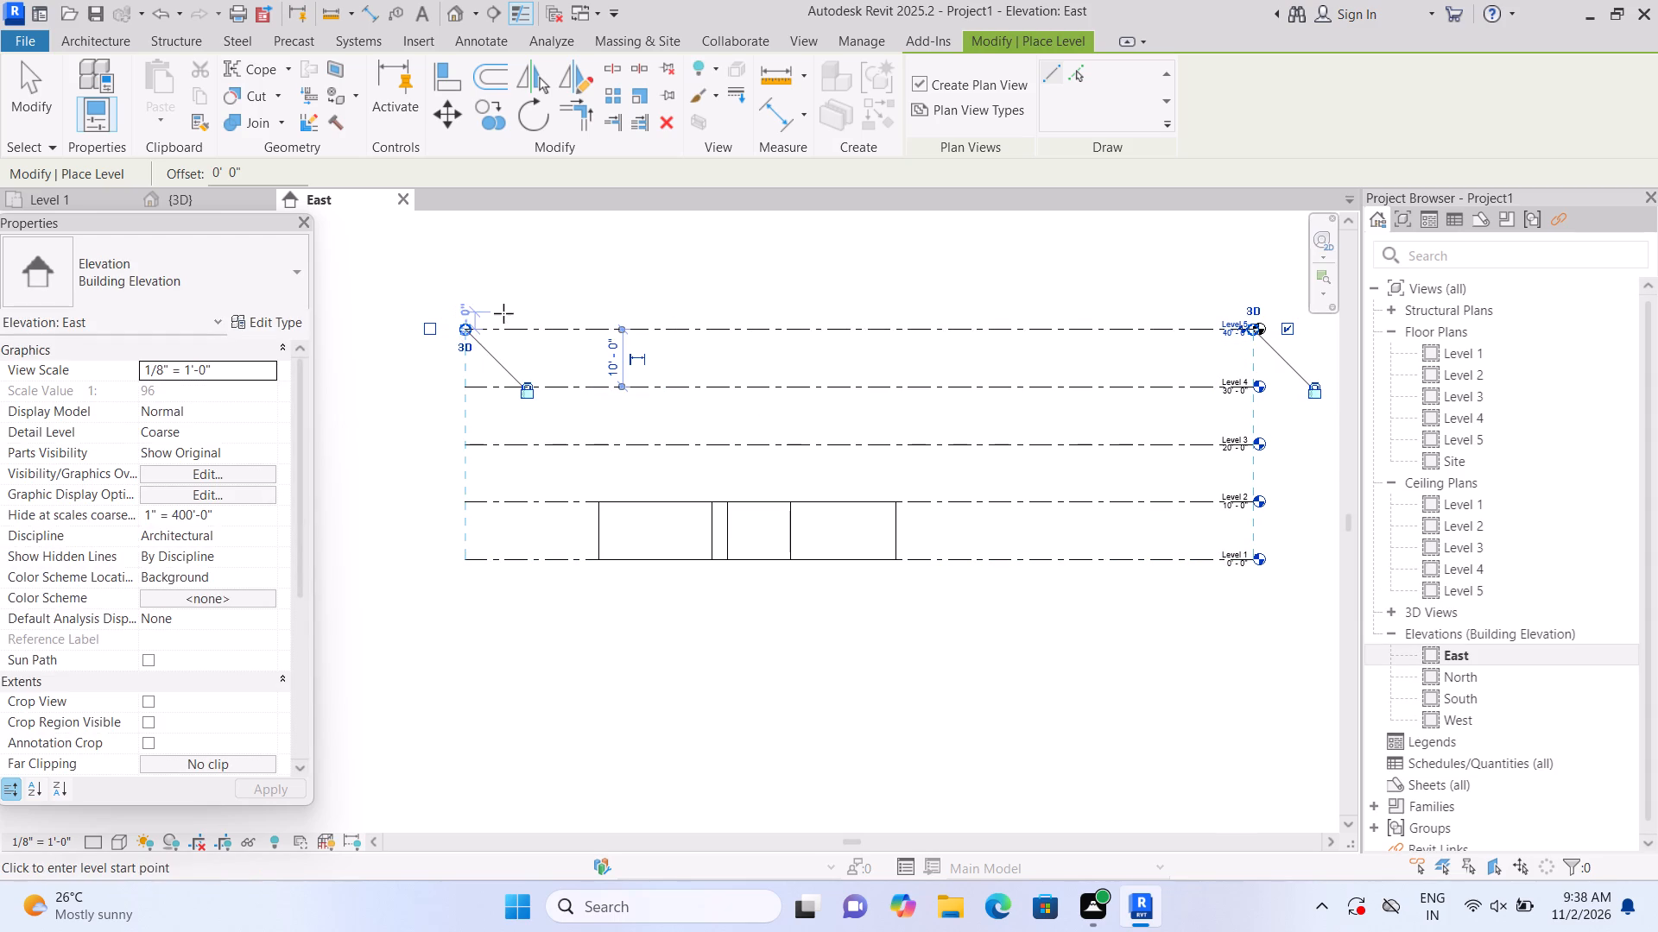
key("Escape")
key("Escape")
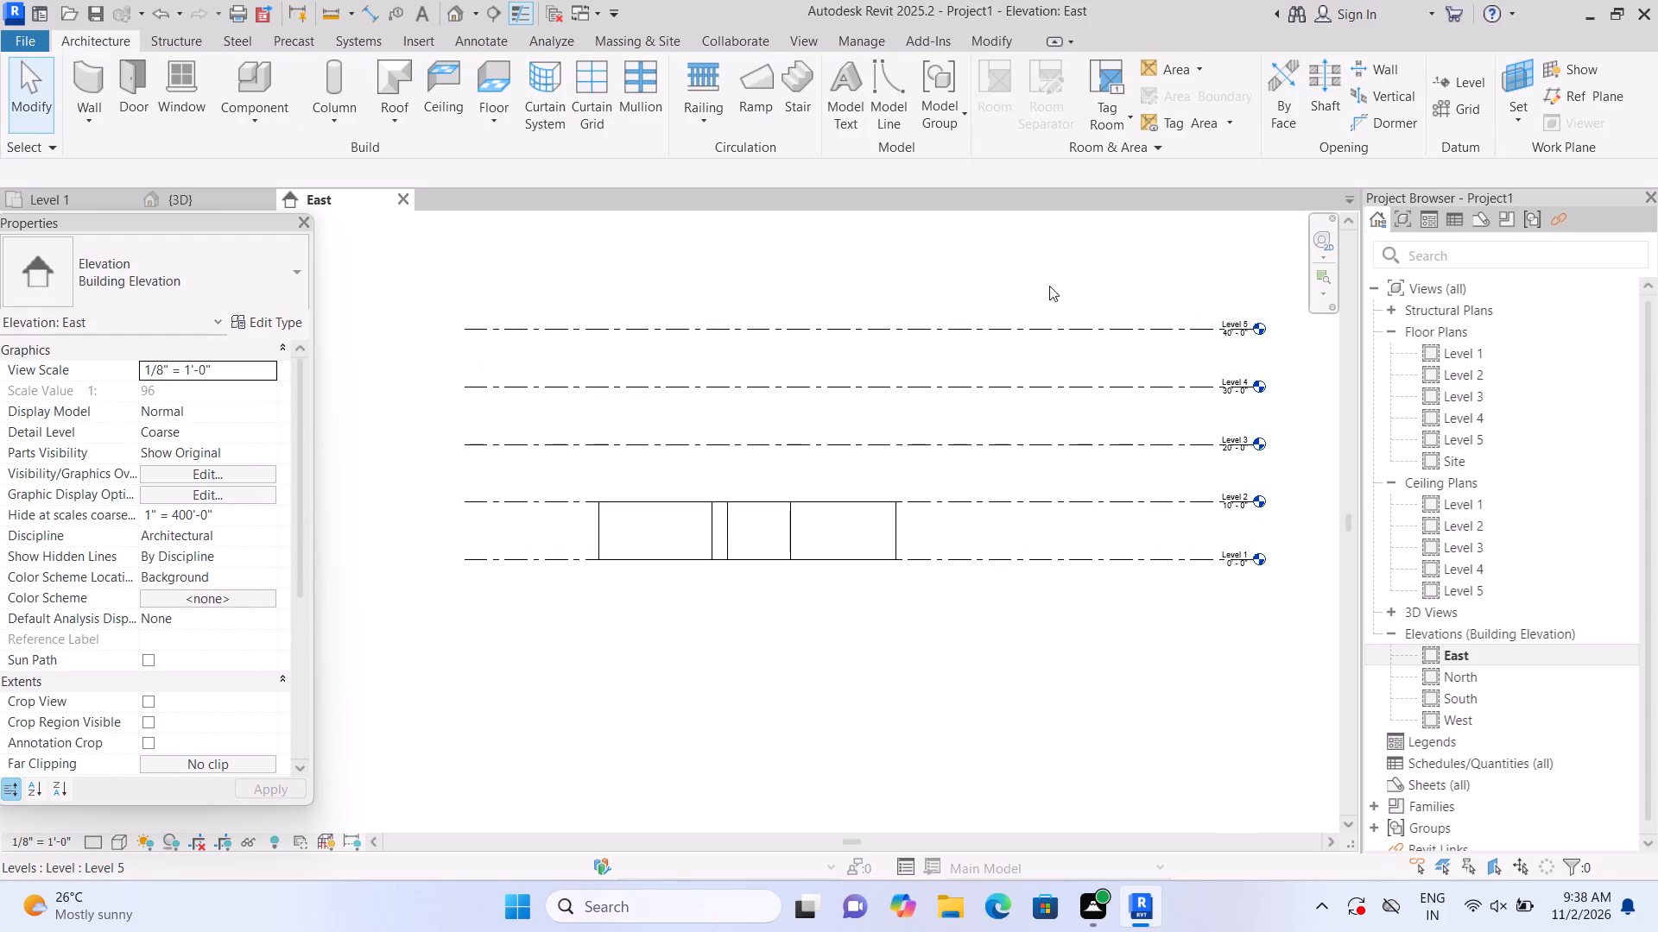
From the Level 1 floor plan, start a Roof by Footprint based on Level 2, using a slope-defining rectangle as the boundary.
double_click(1427, 347)
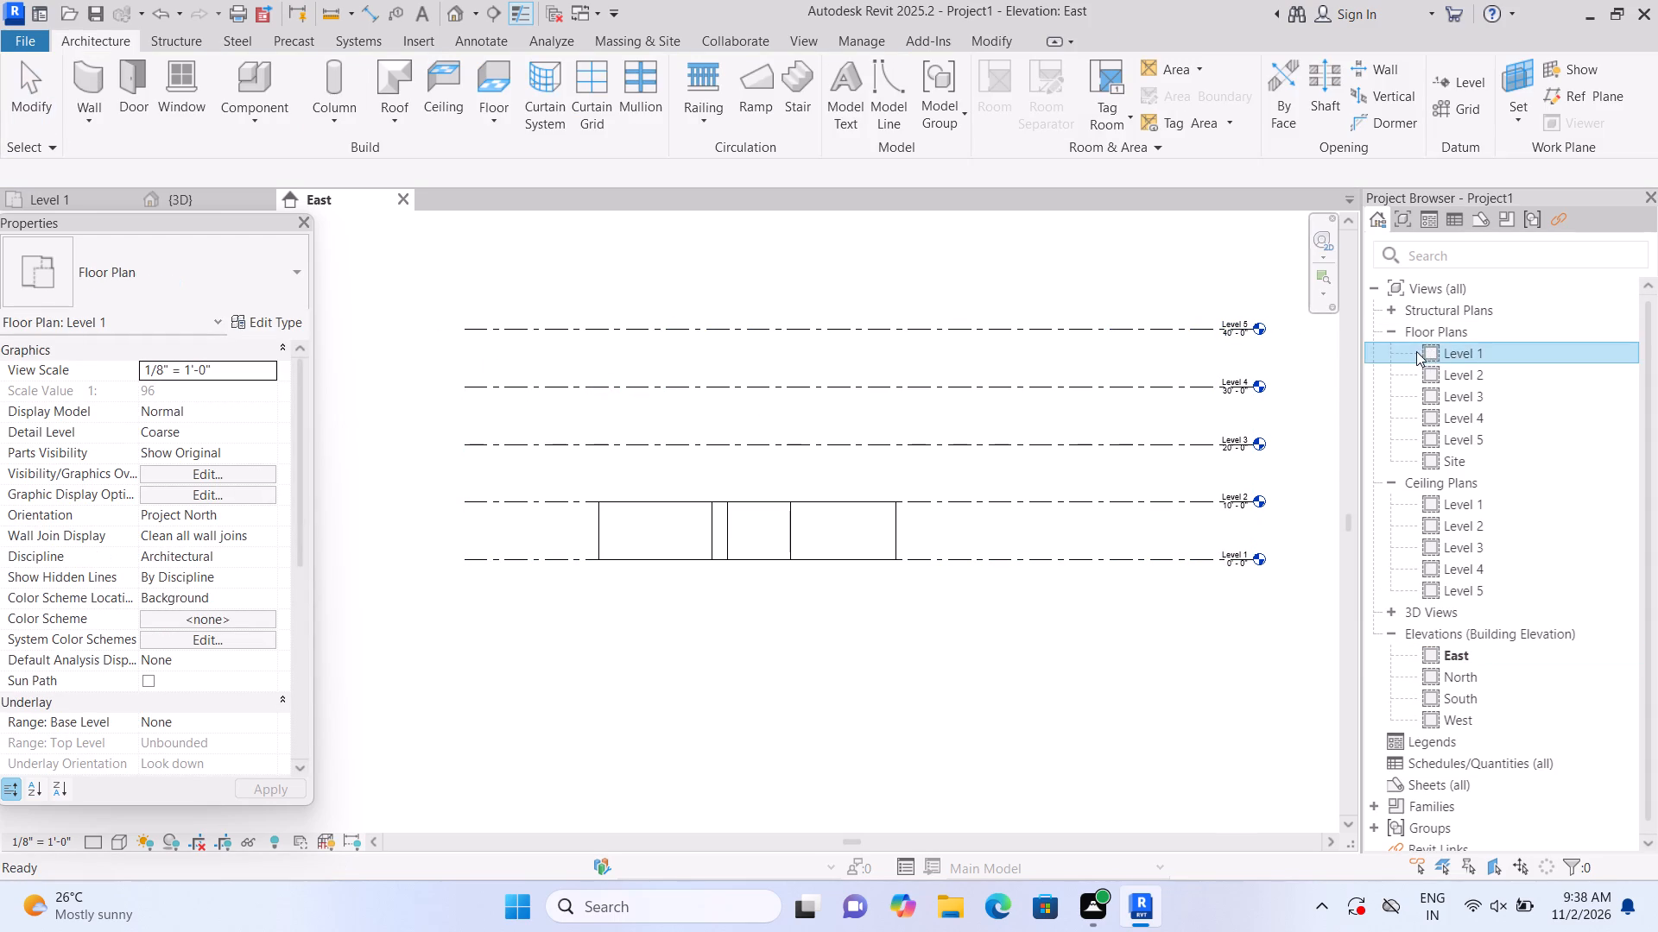
double_click(1433, 346)
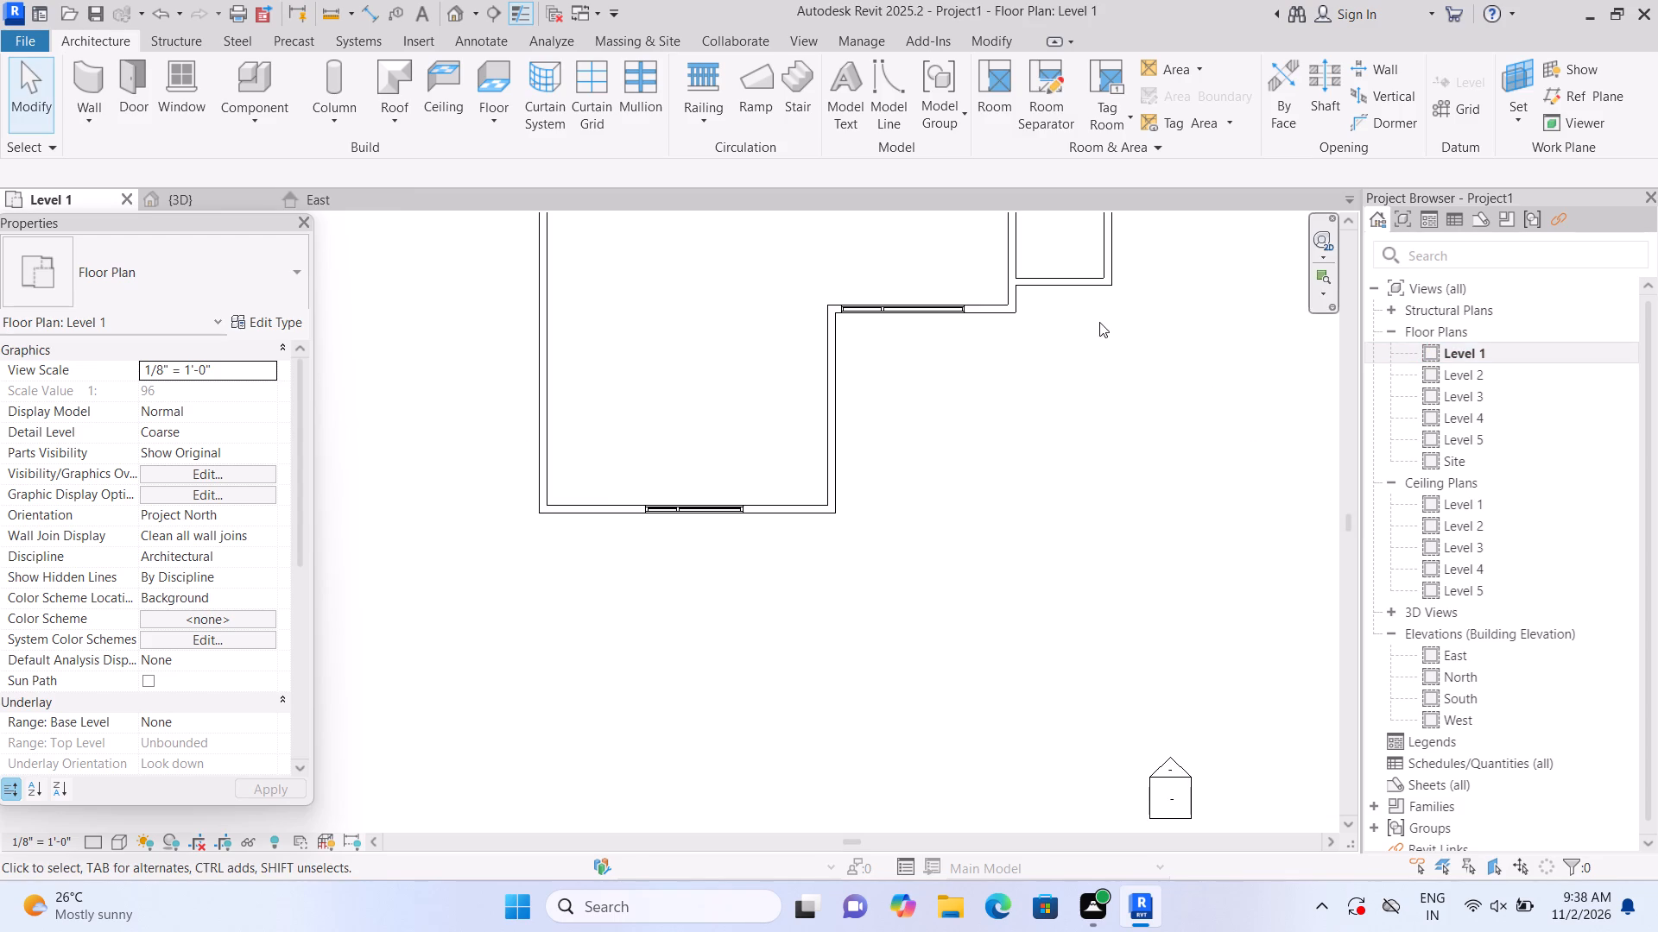
scroll(1049, 377, "down", 4)
middle_click_drag(1047, 444, 1004, 643)
scroll(1003, 644, "up", 1)
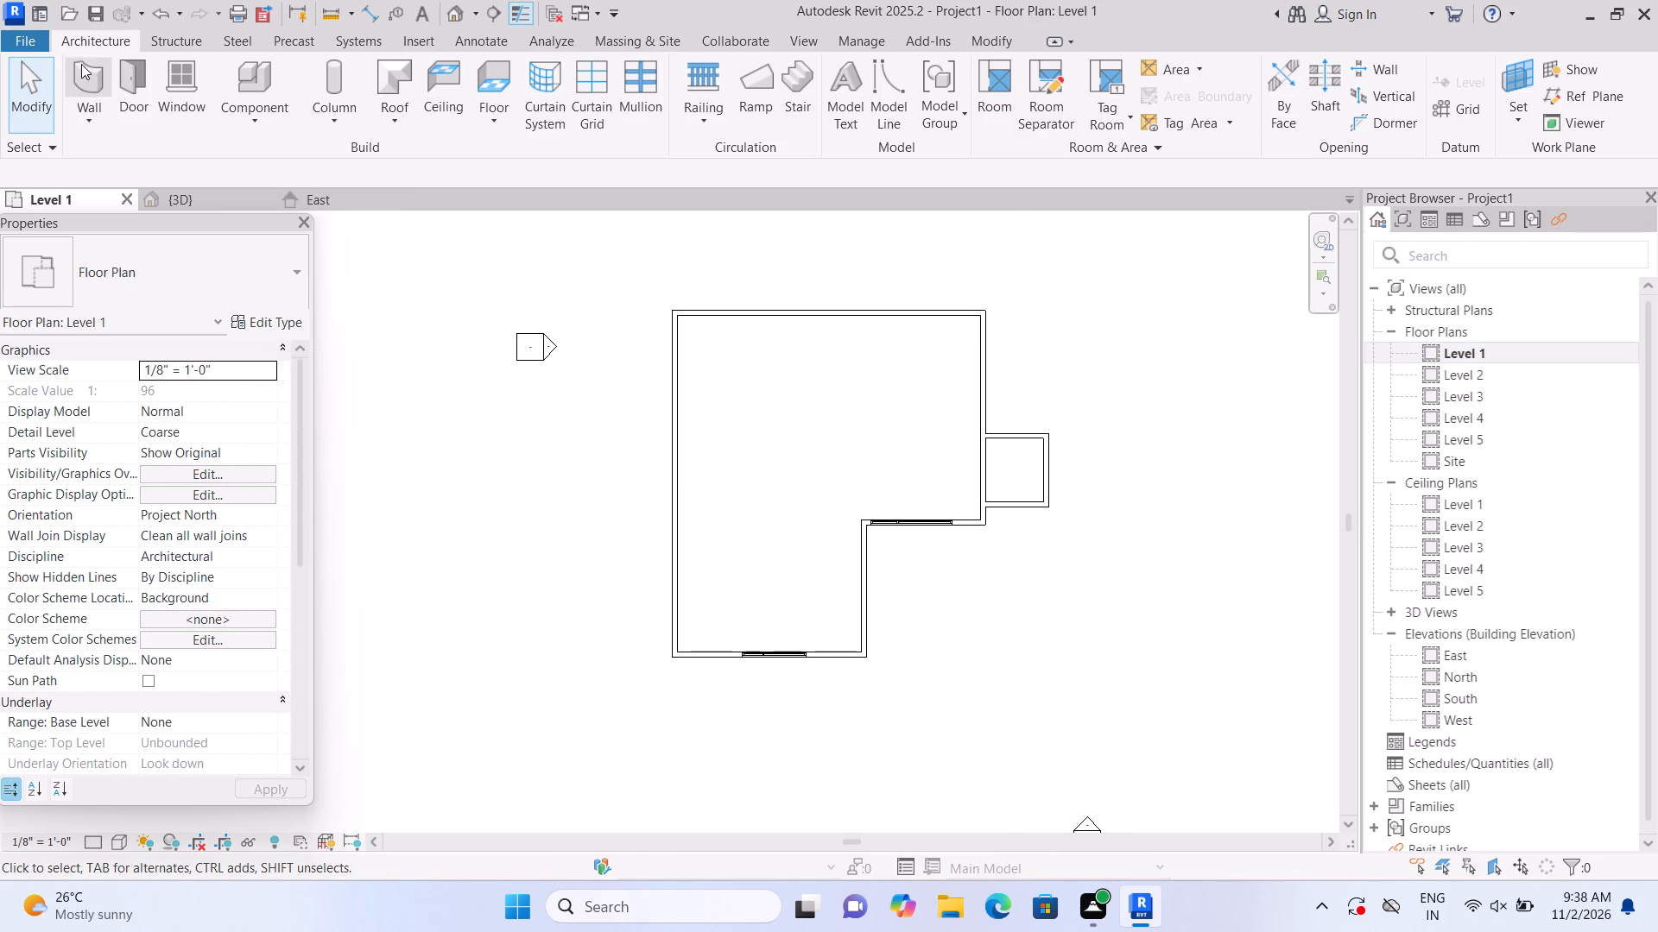
left_click(385, 123)
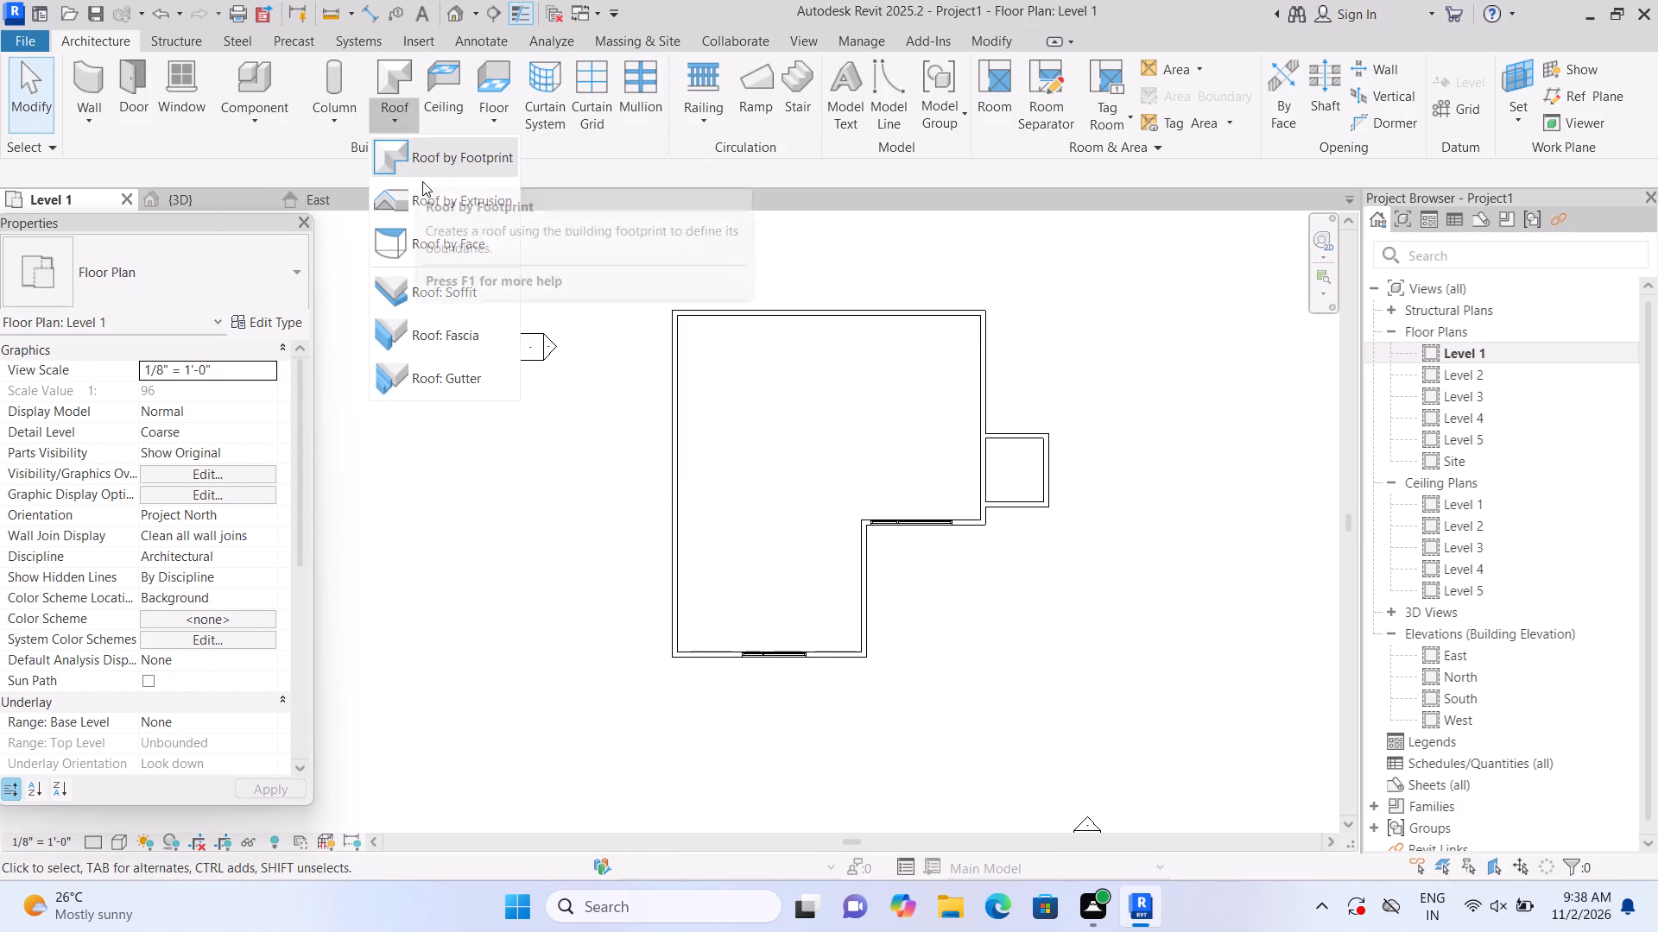
left_click(427, 167)
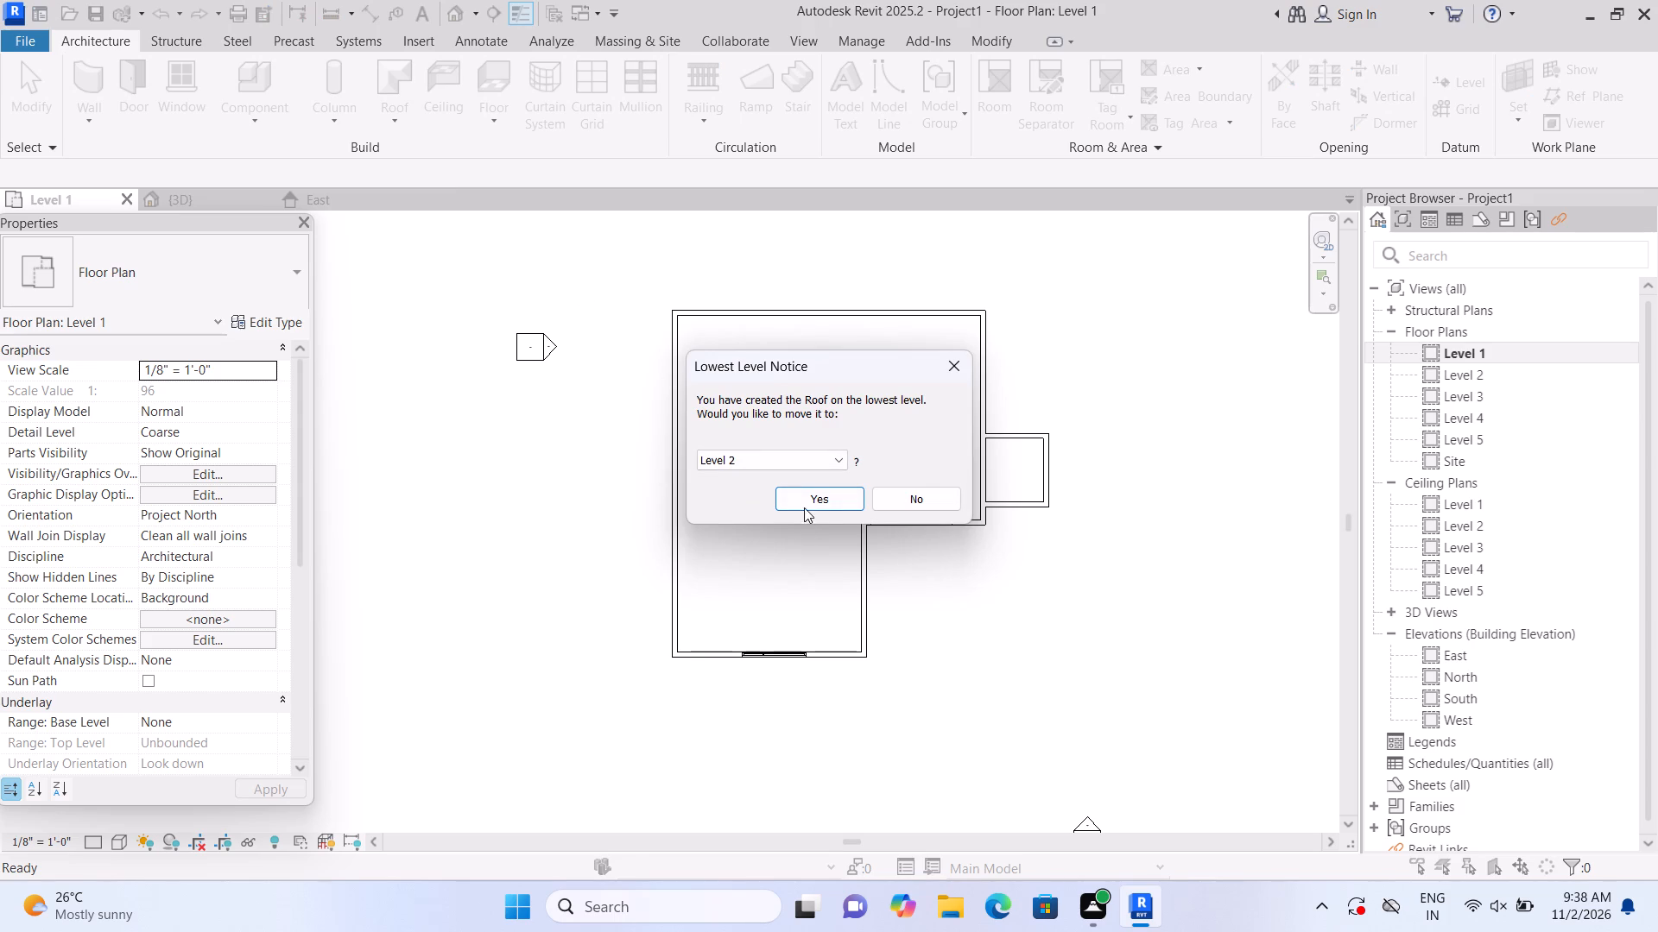
left_click(808, 497)
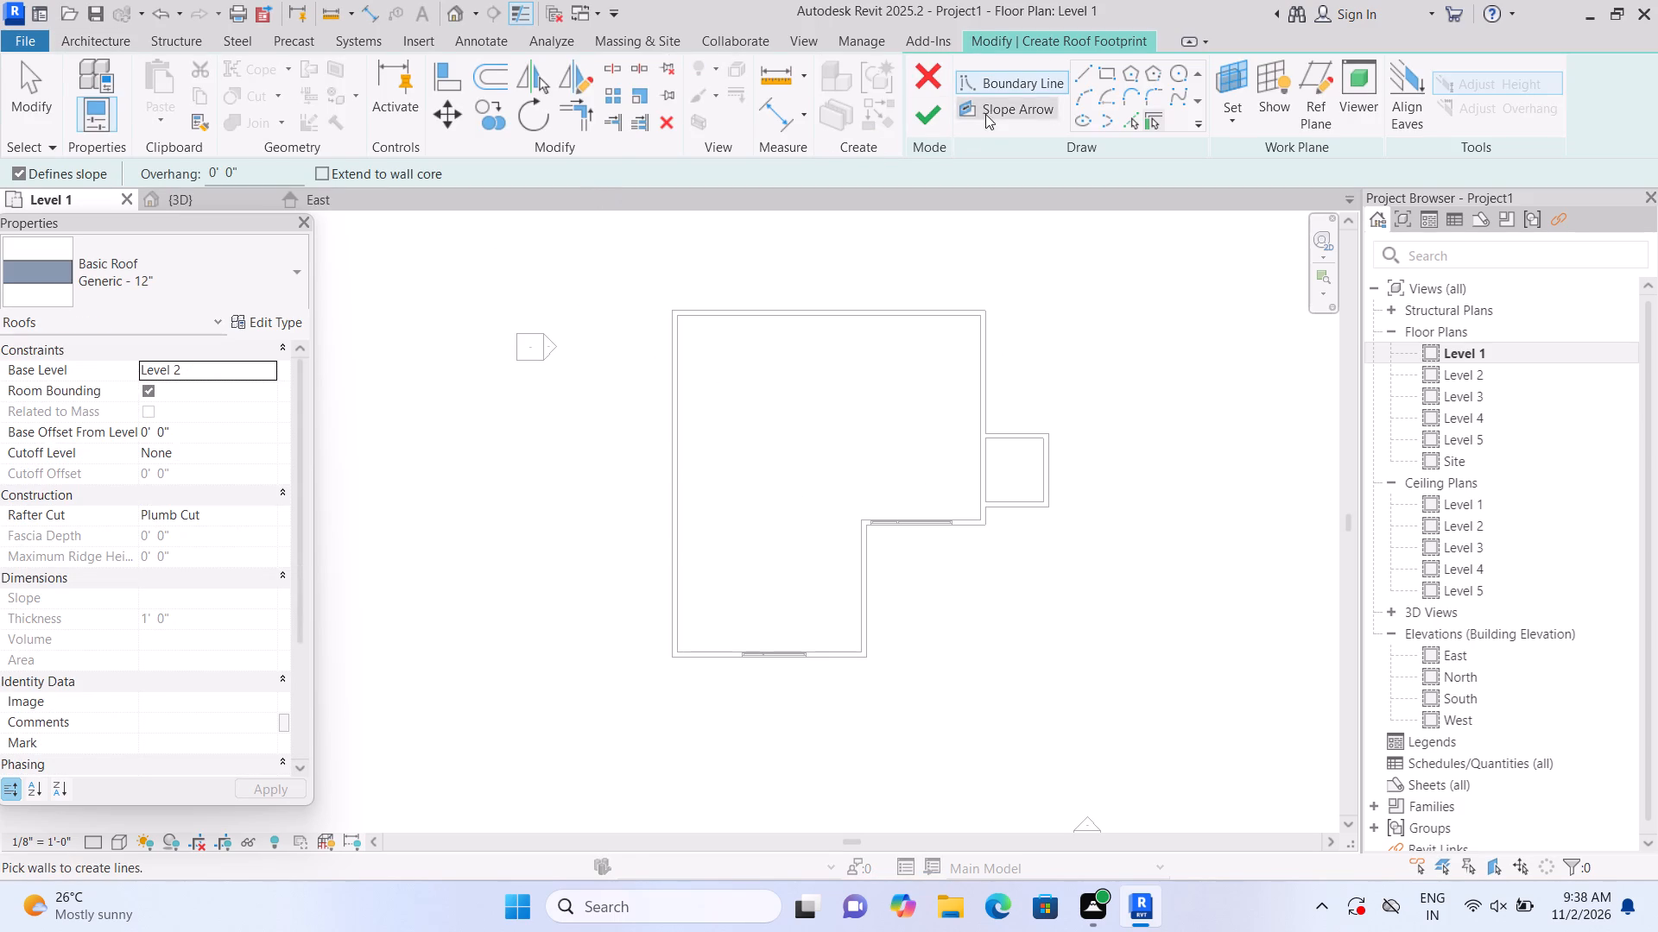
left_click(1114, 79)
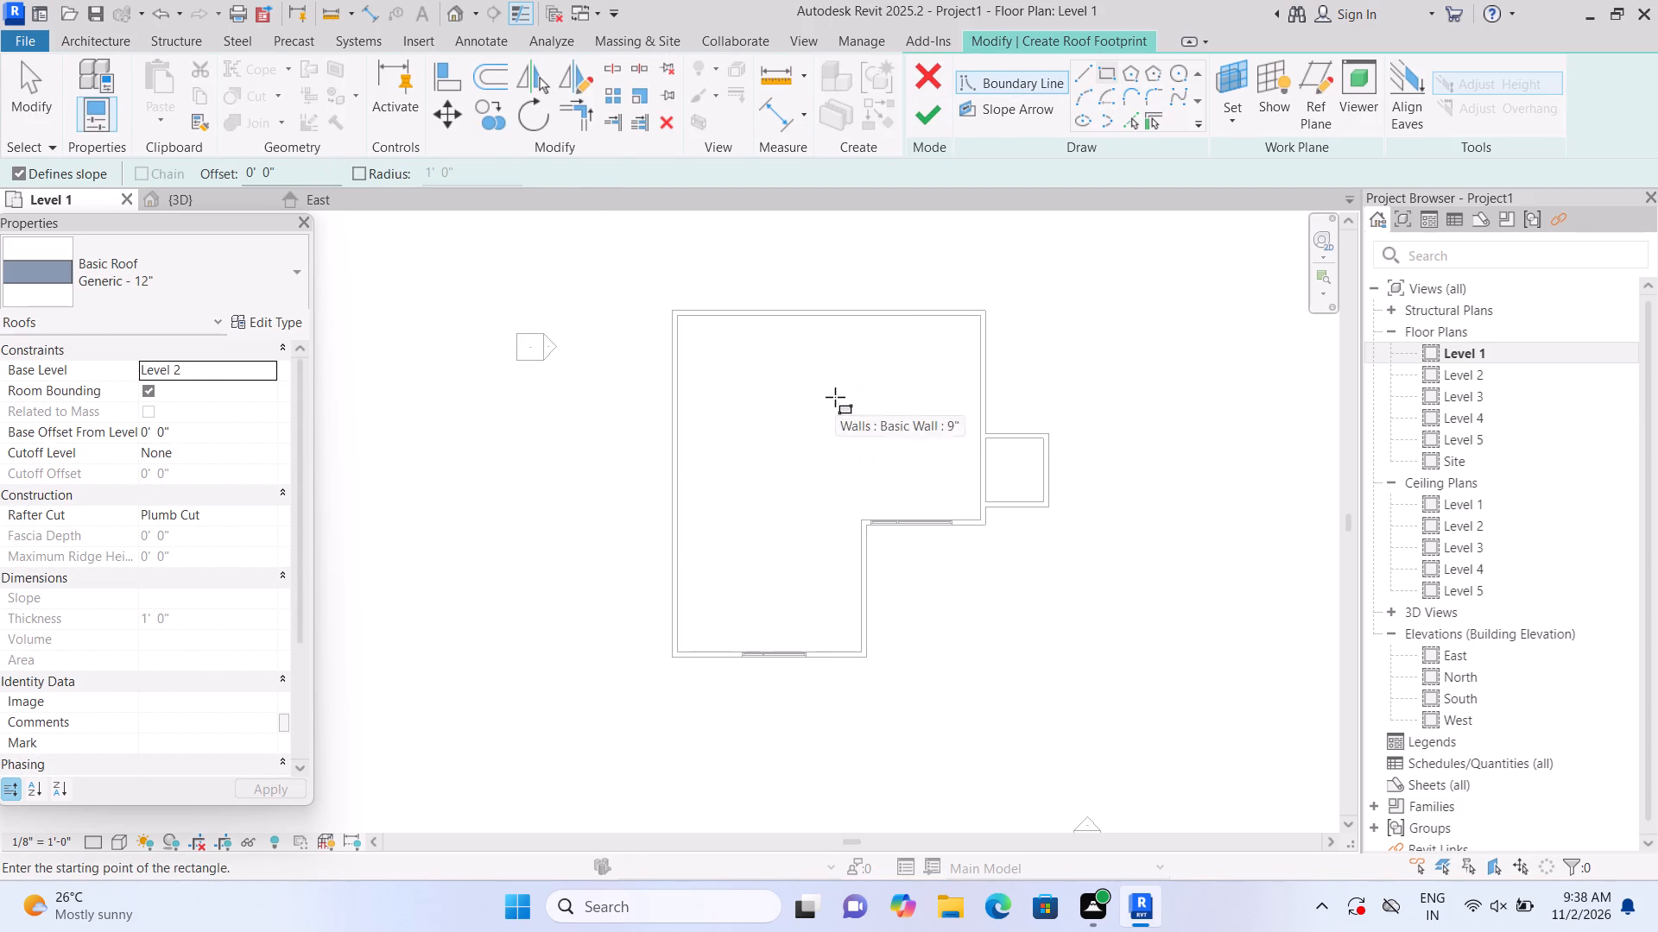
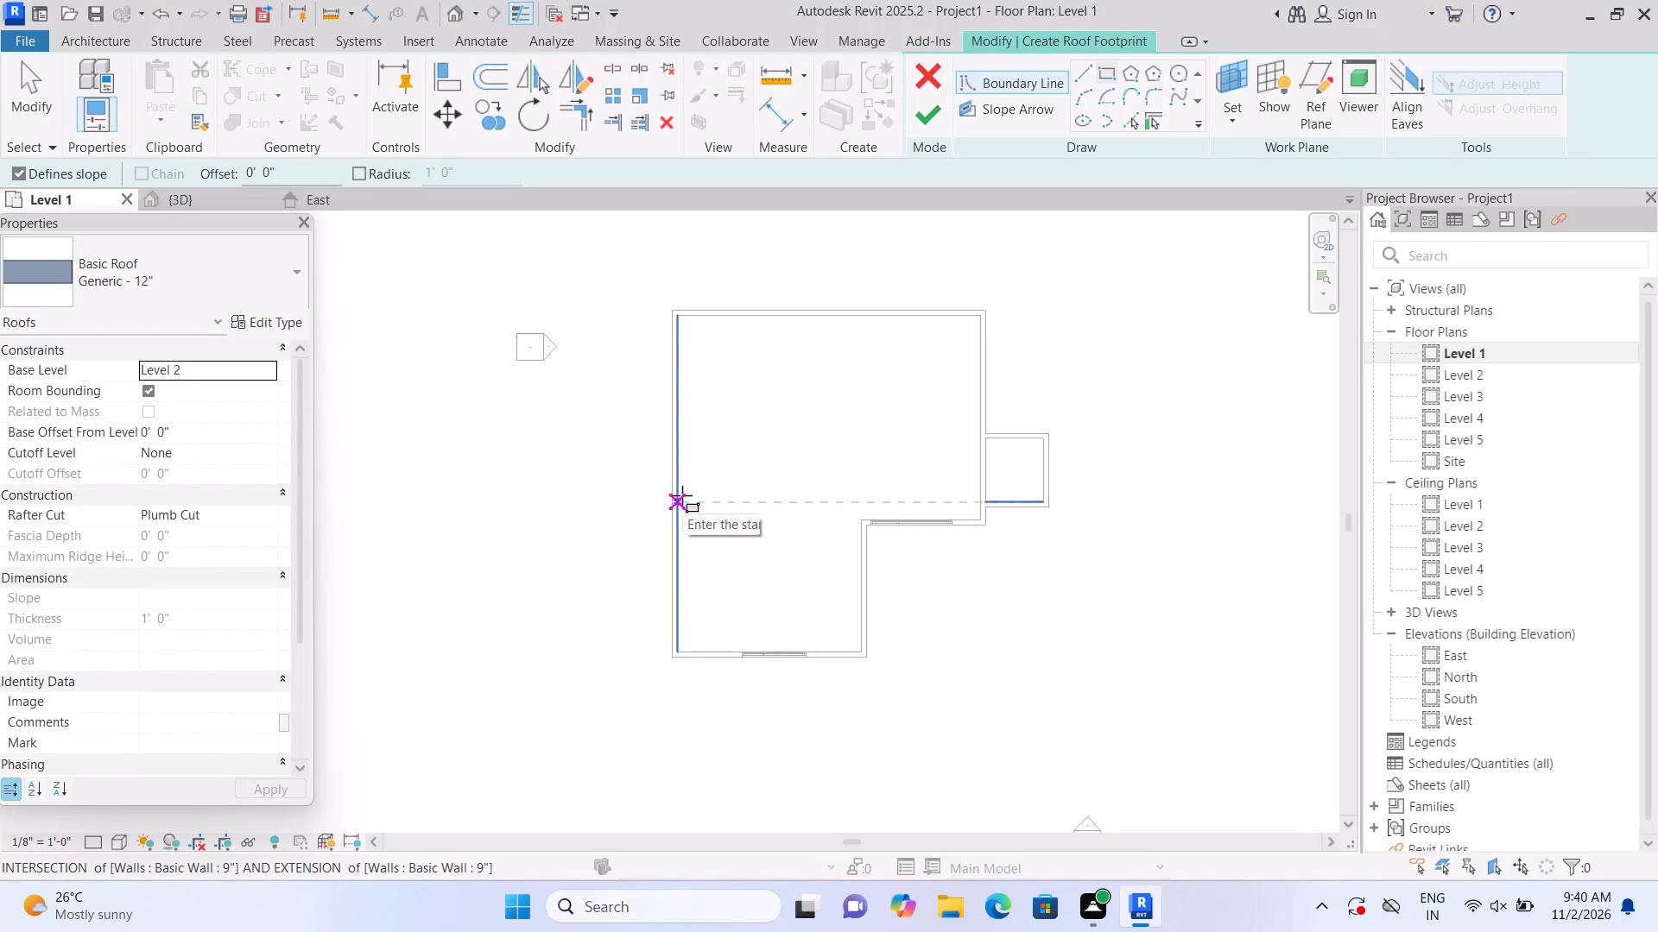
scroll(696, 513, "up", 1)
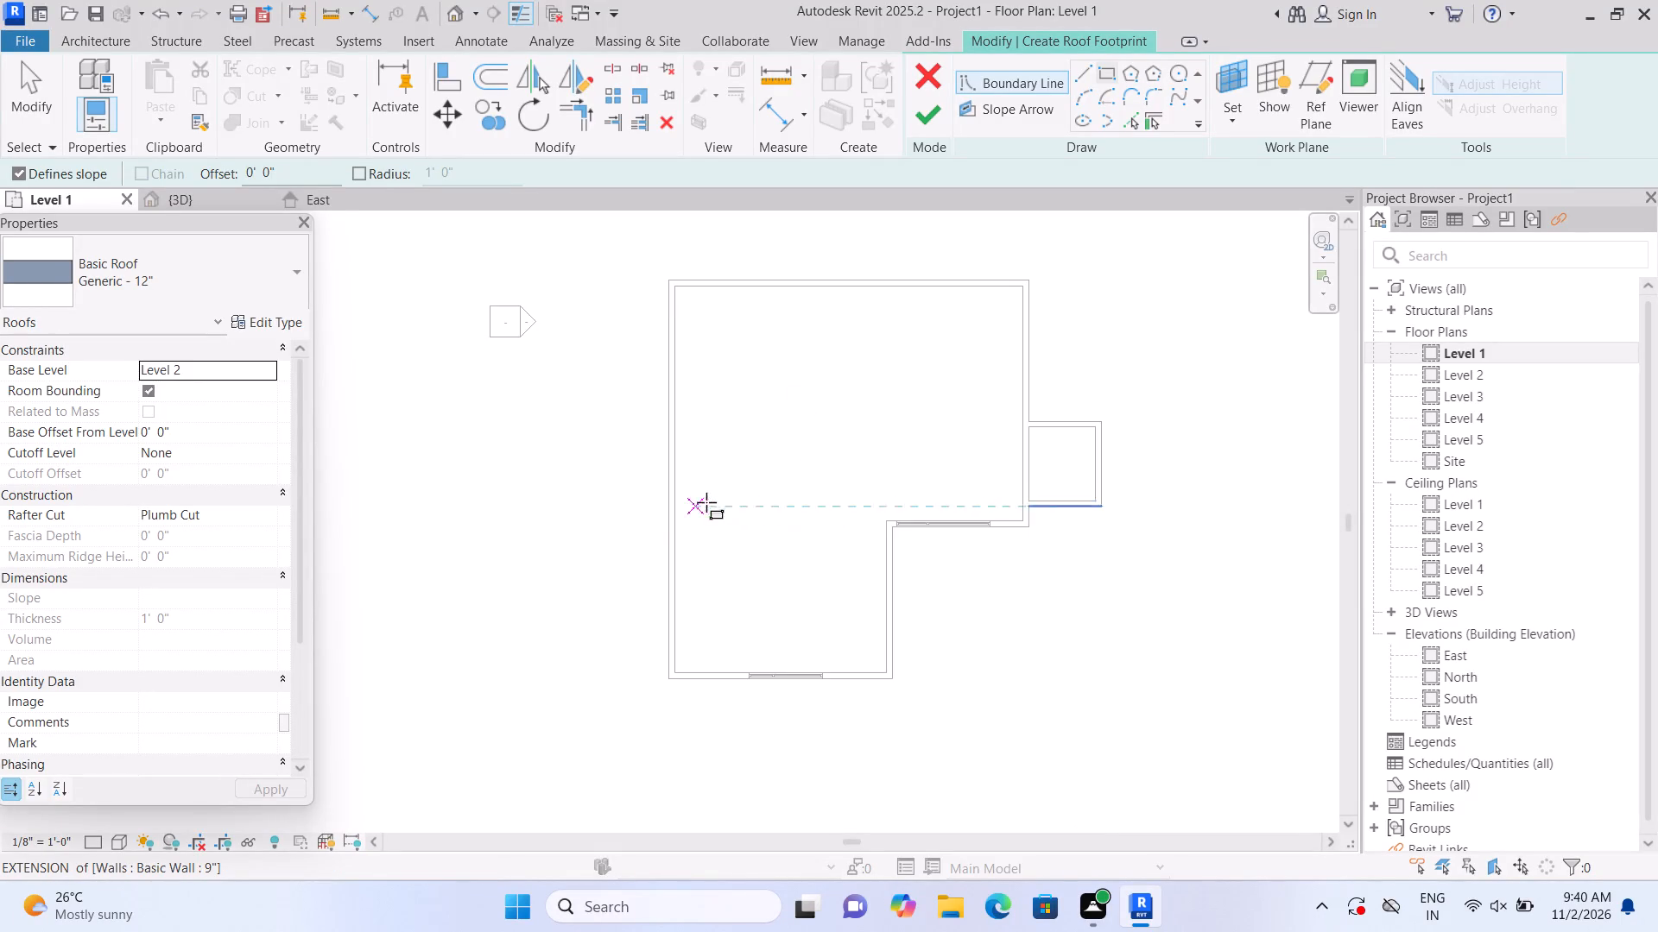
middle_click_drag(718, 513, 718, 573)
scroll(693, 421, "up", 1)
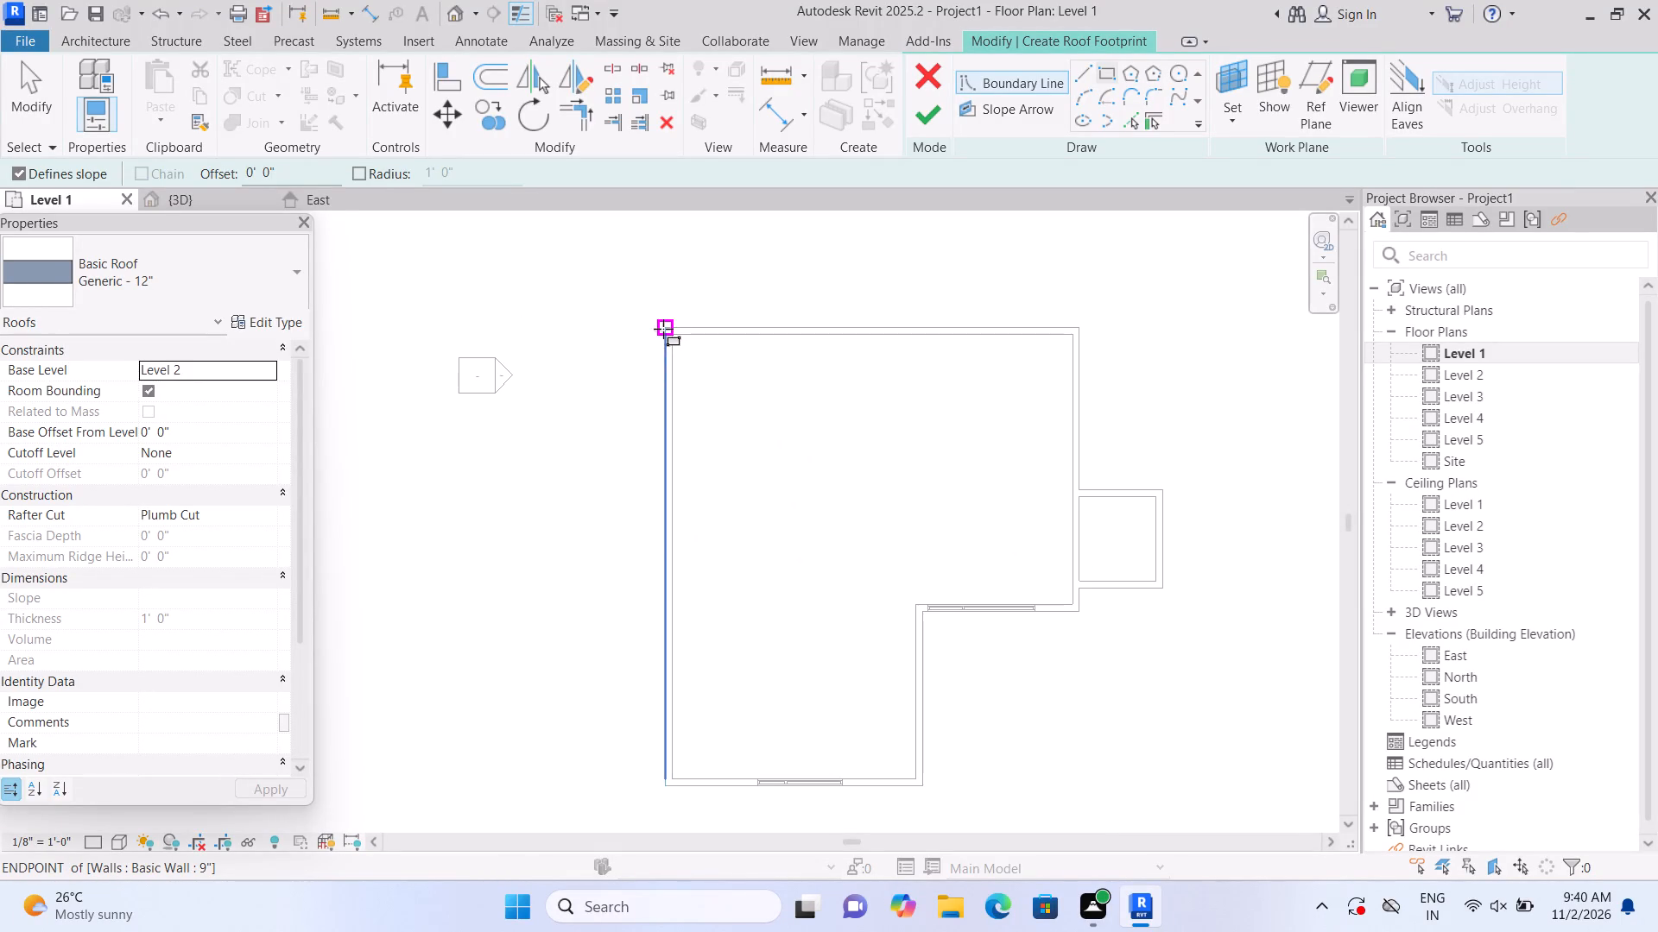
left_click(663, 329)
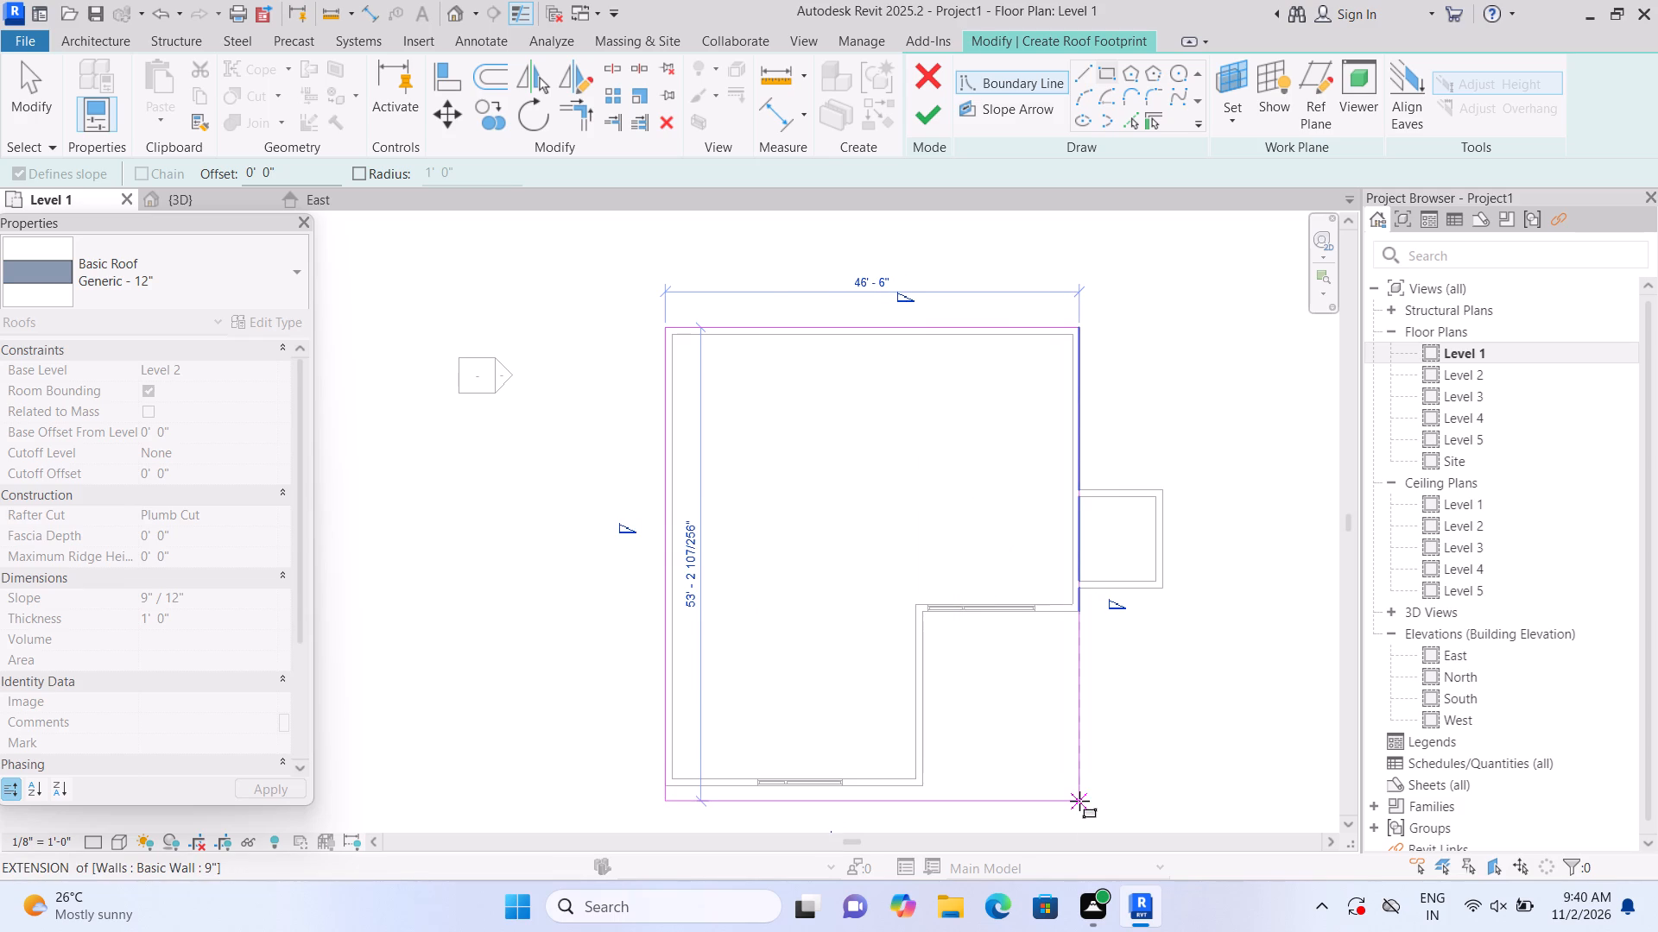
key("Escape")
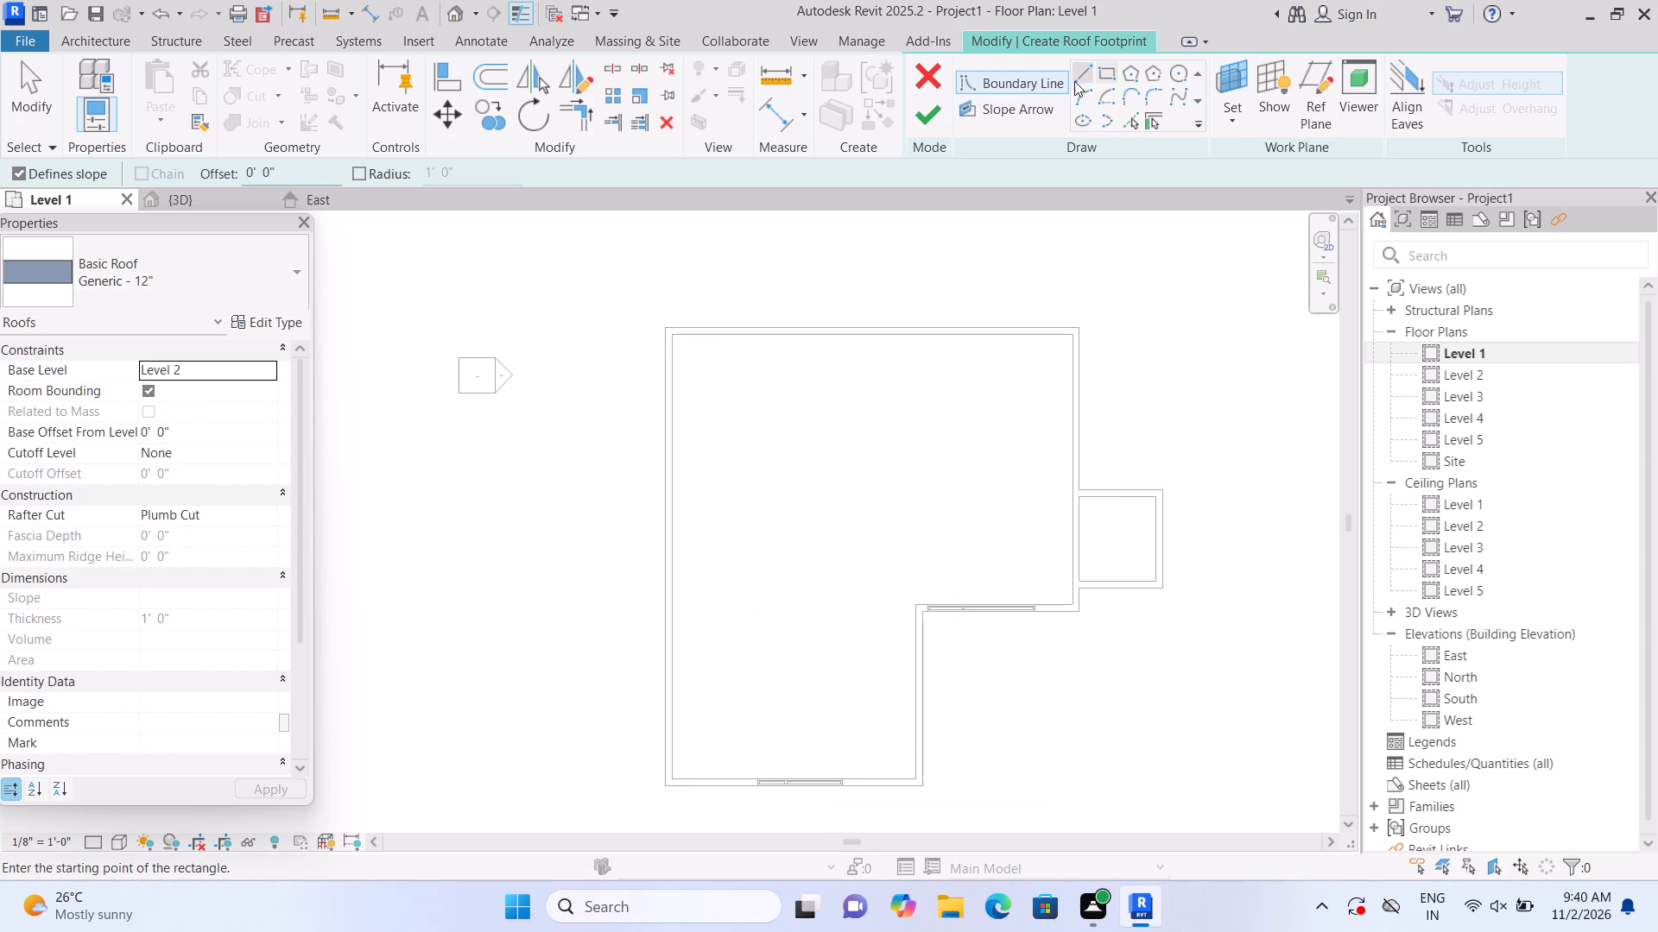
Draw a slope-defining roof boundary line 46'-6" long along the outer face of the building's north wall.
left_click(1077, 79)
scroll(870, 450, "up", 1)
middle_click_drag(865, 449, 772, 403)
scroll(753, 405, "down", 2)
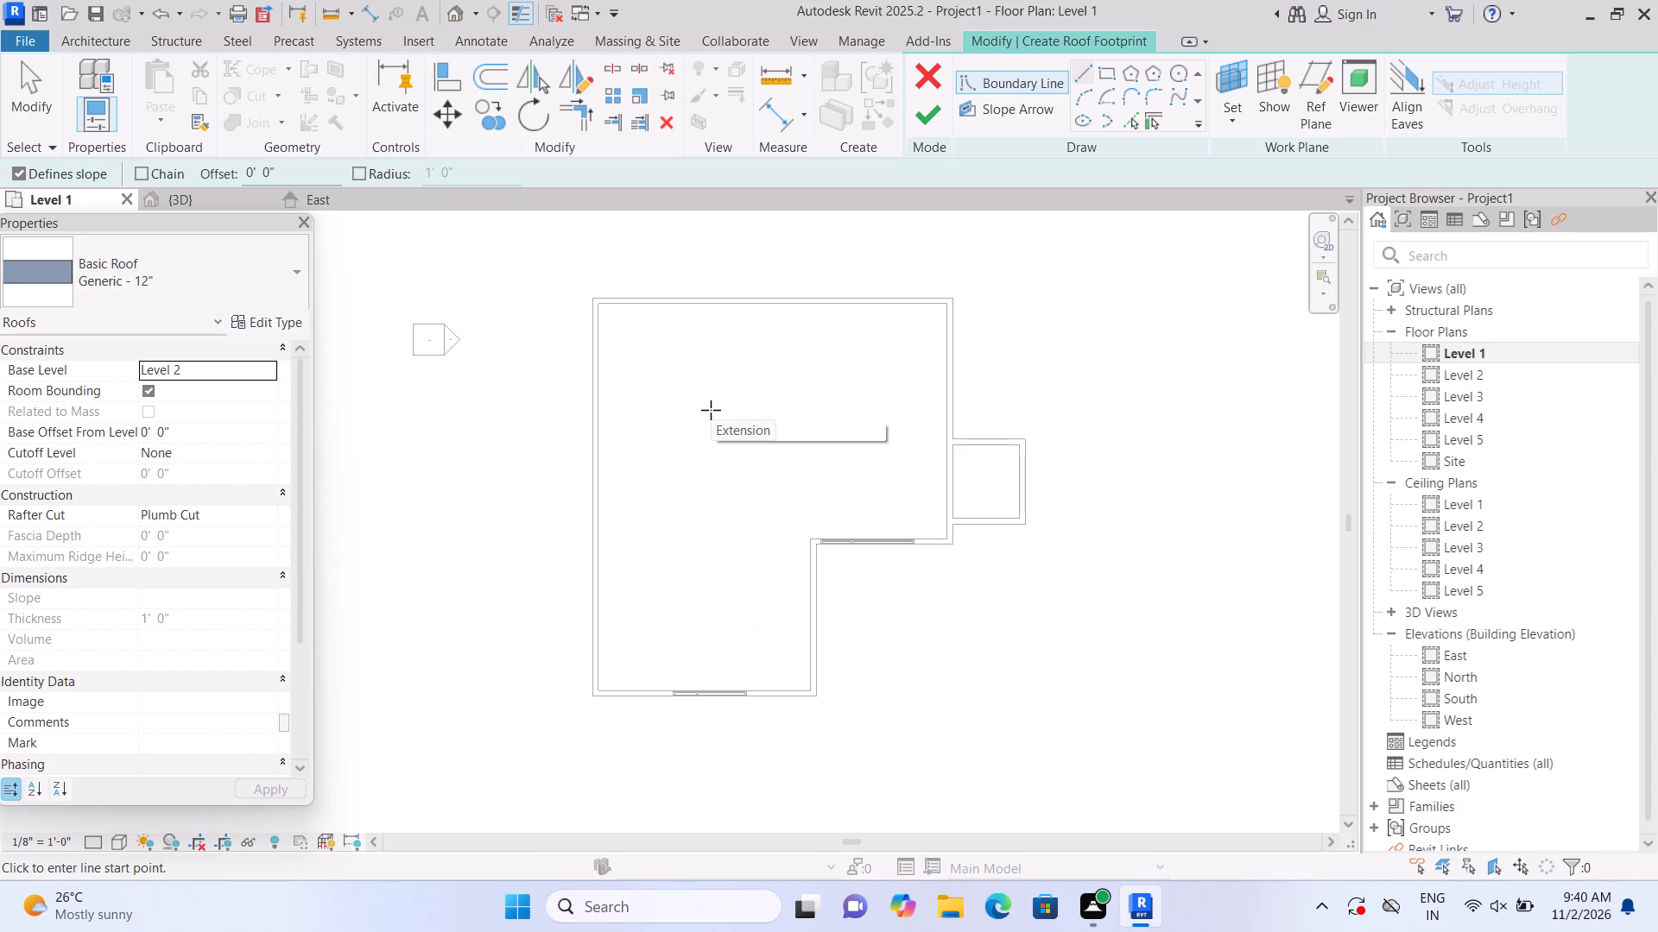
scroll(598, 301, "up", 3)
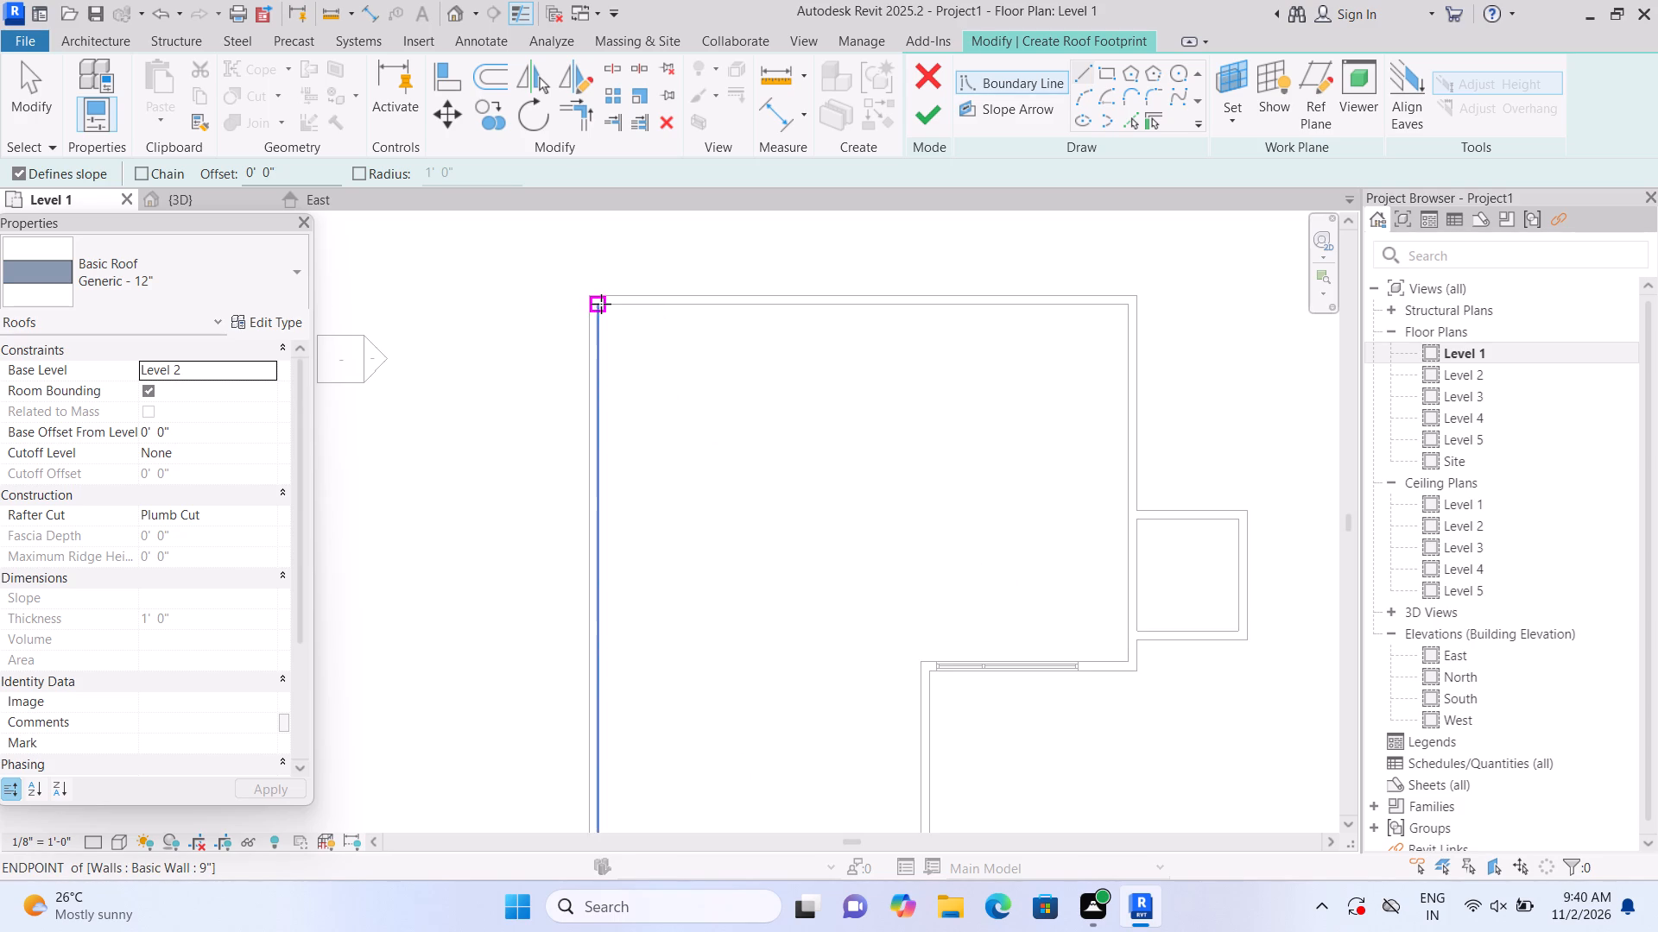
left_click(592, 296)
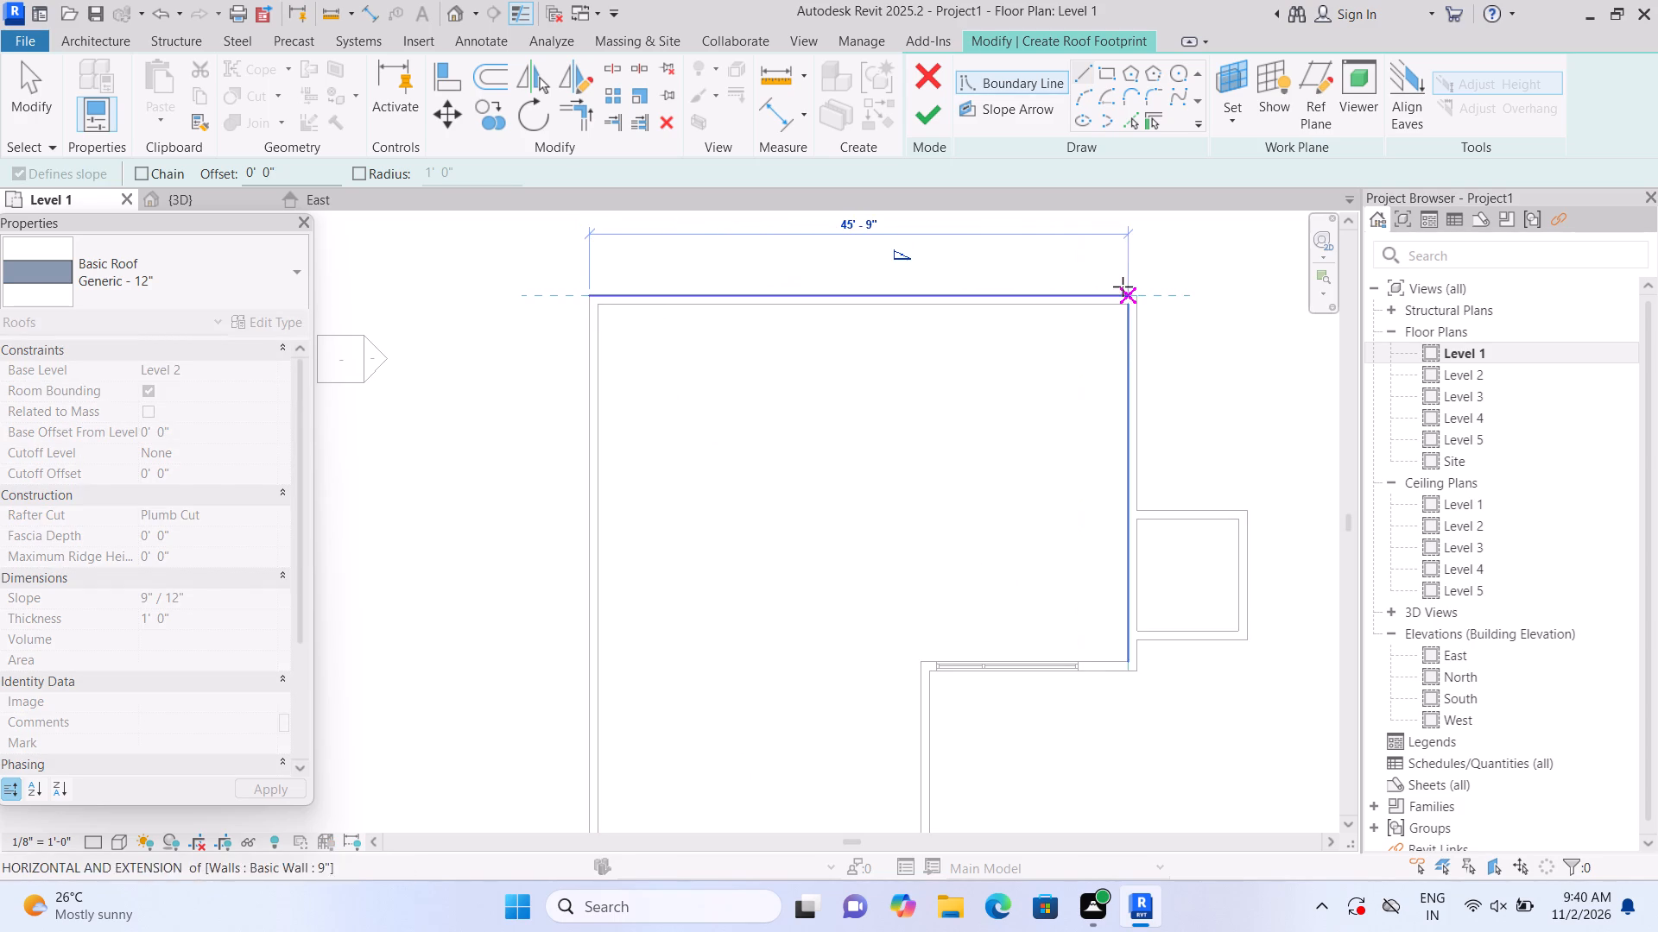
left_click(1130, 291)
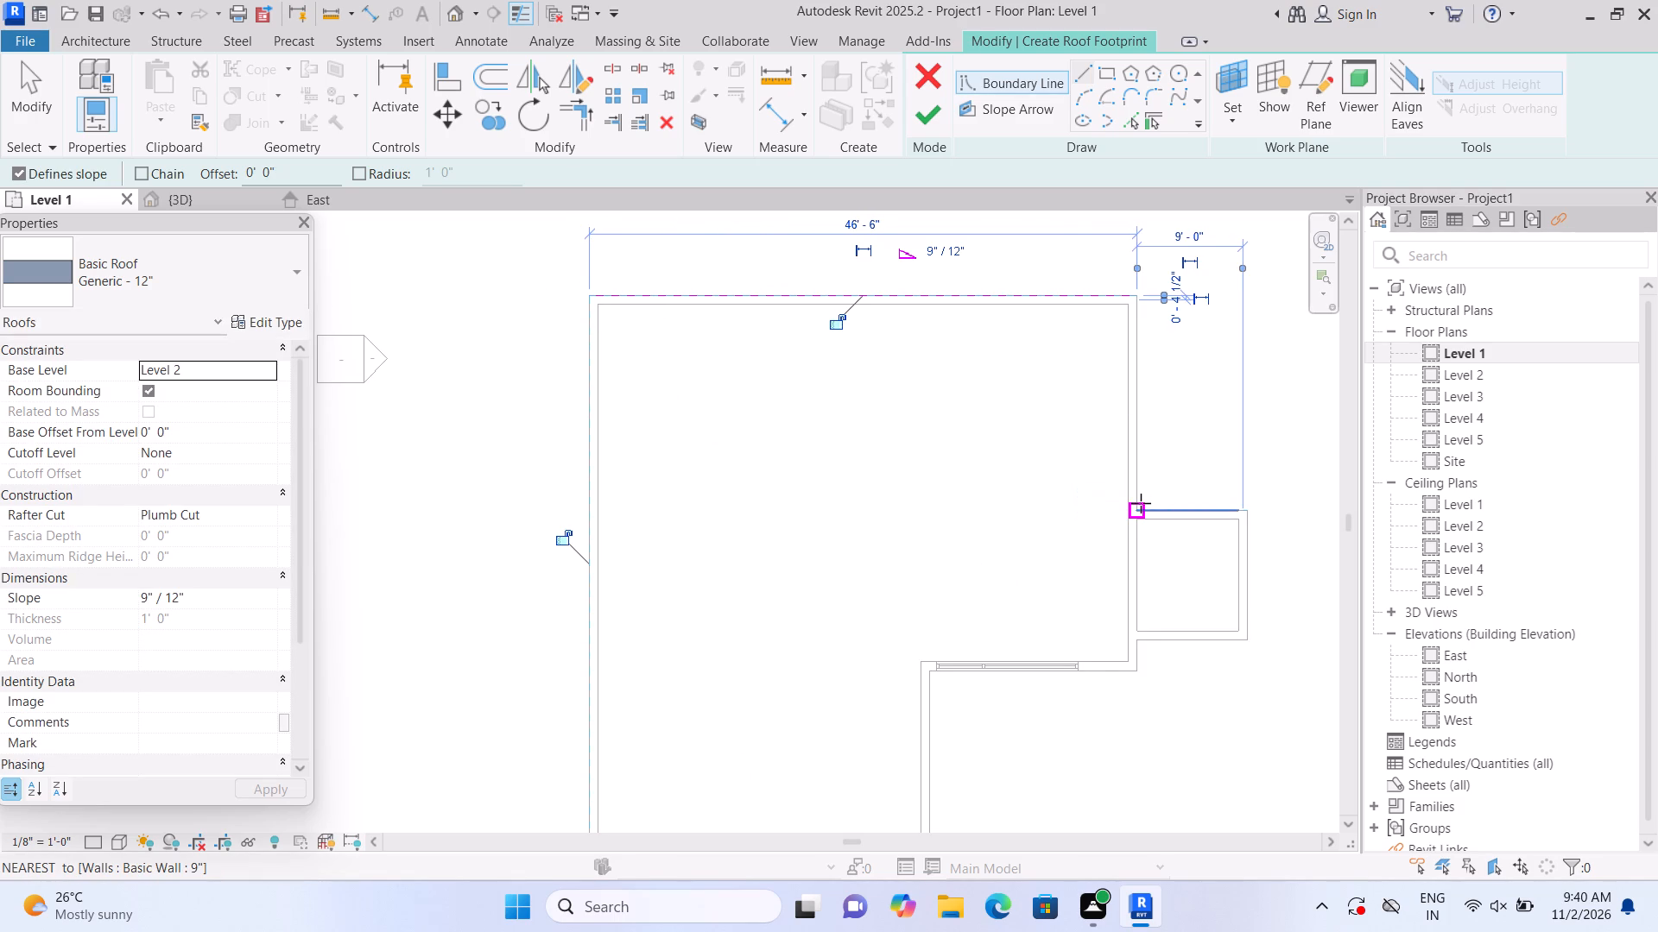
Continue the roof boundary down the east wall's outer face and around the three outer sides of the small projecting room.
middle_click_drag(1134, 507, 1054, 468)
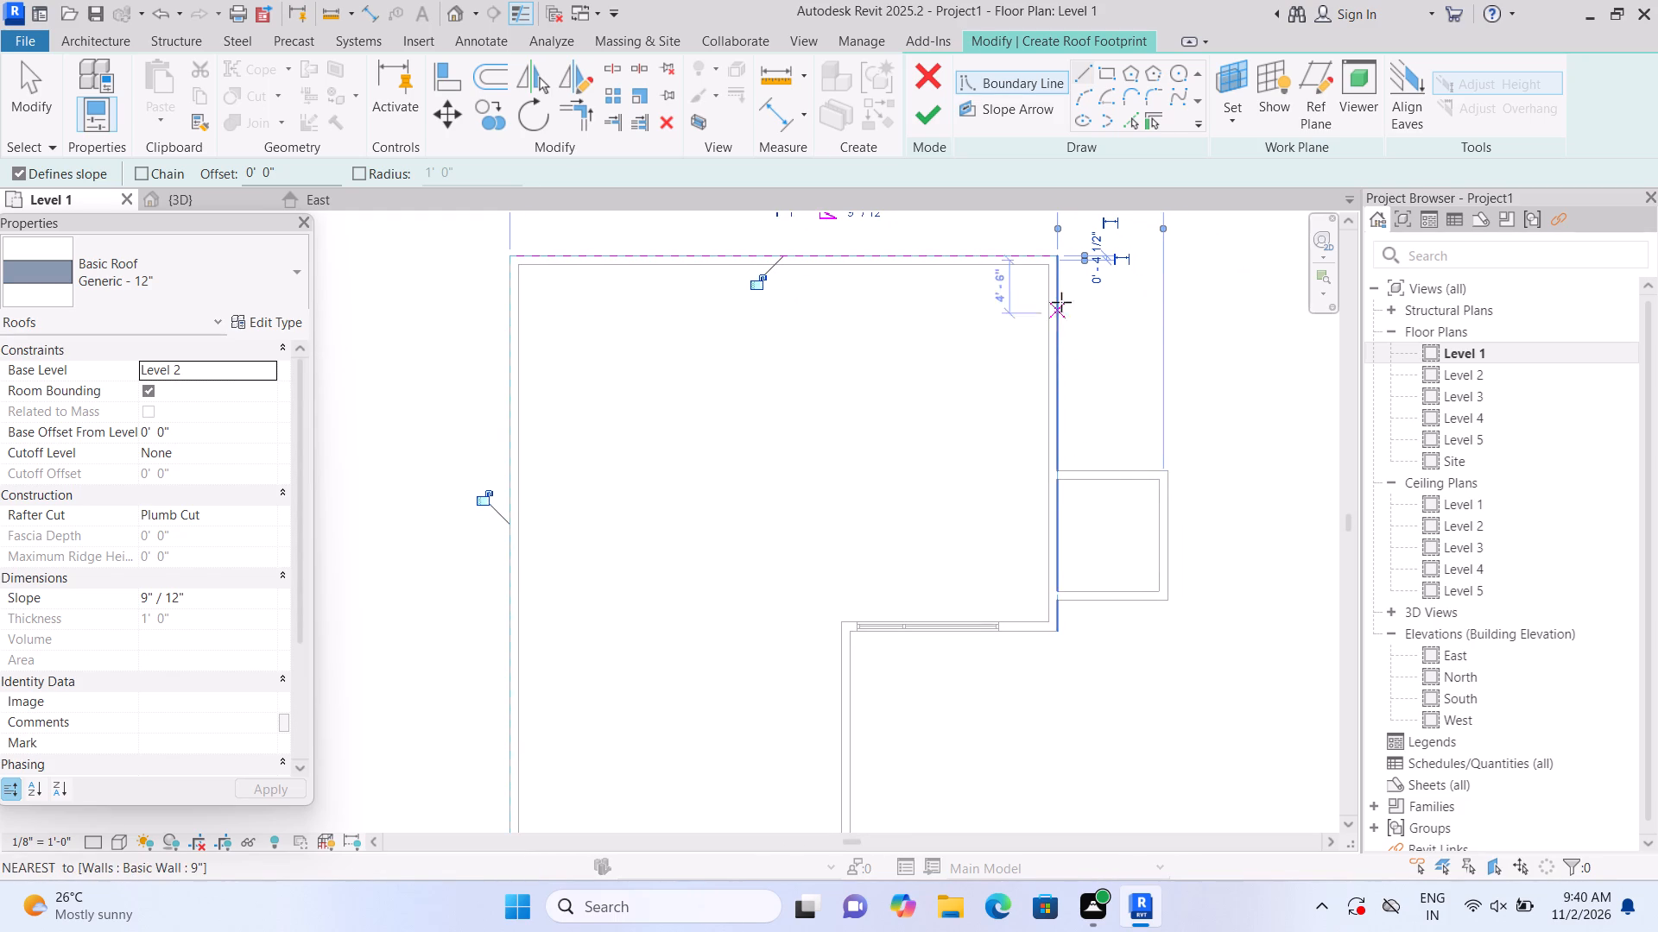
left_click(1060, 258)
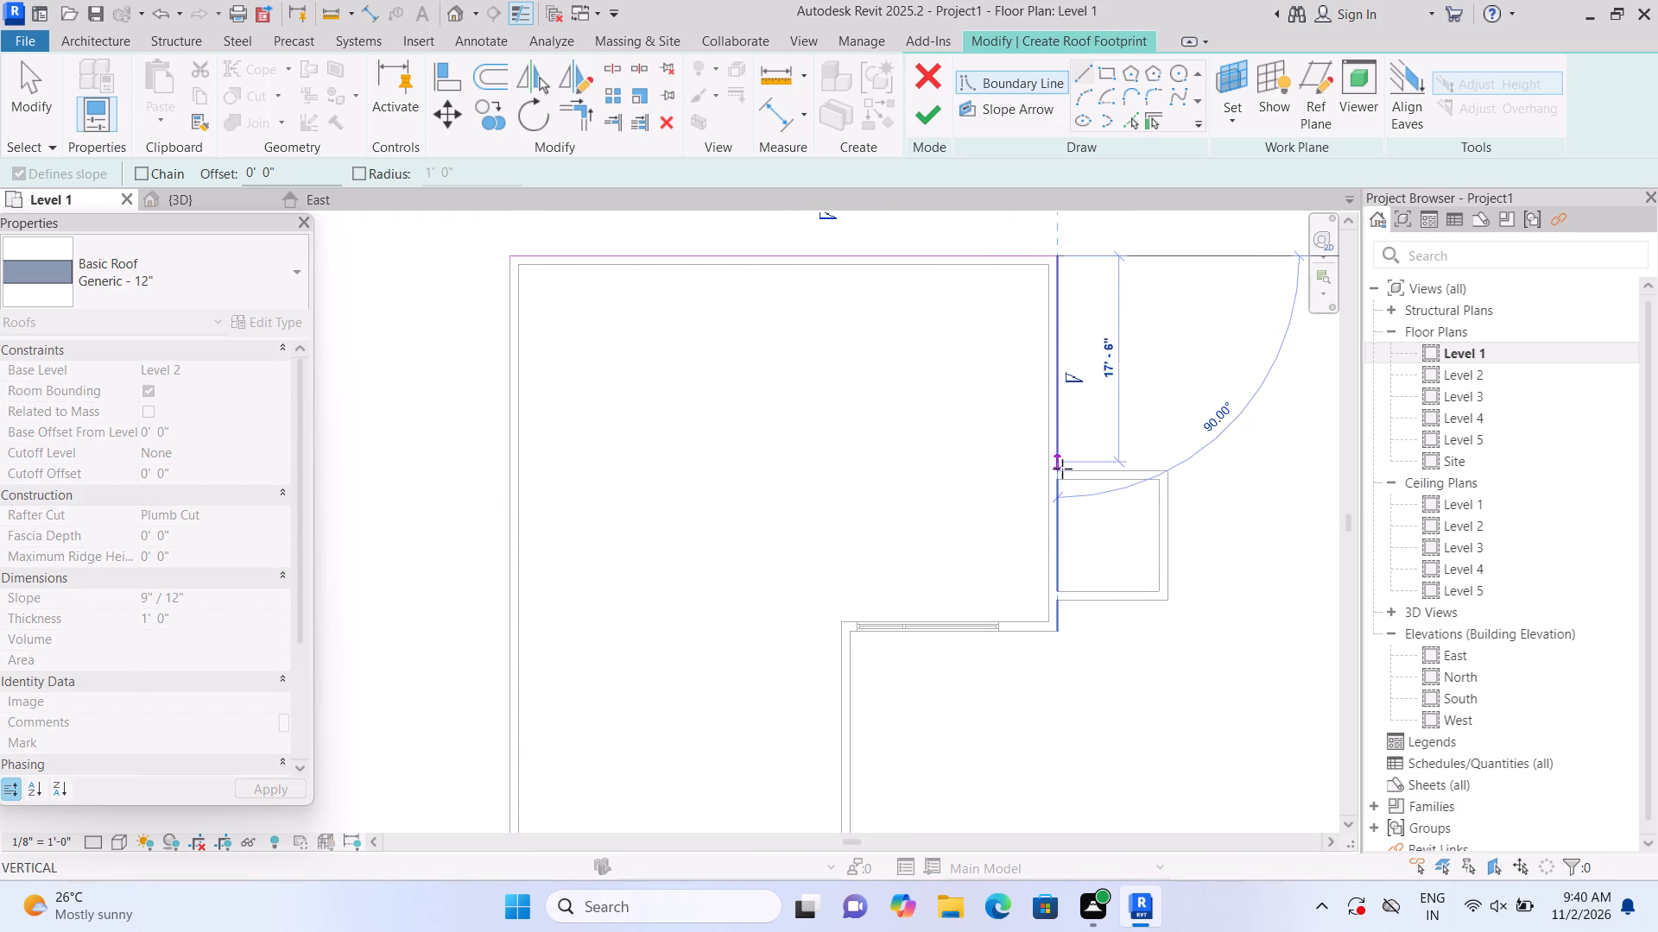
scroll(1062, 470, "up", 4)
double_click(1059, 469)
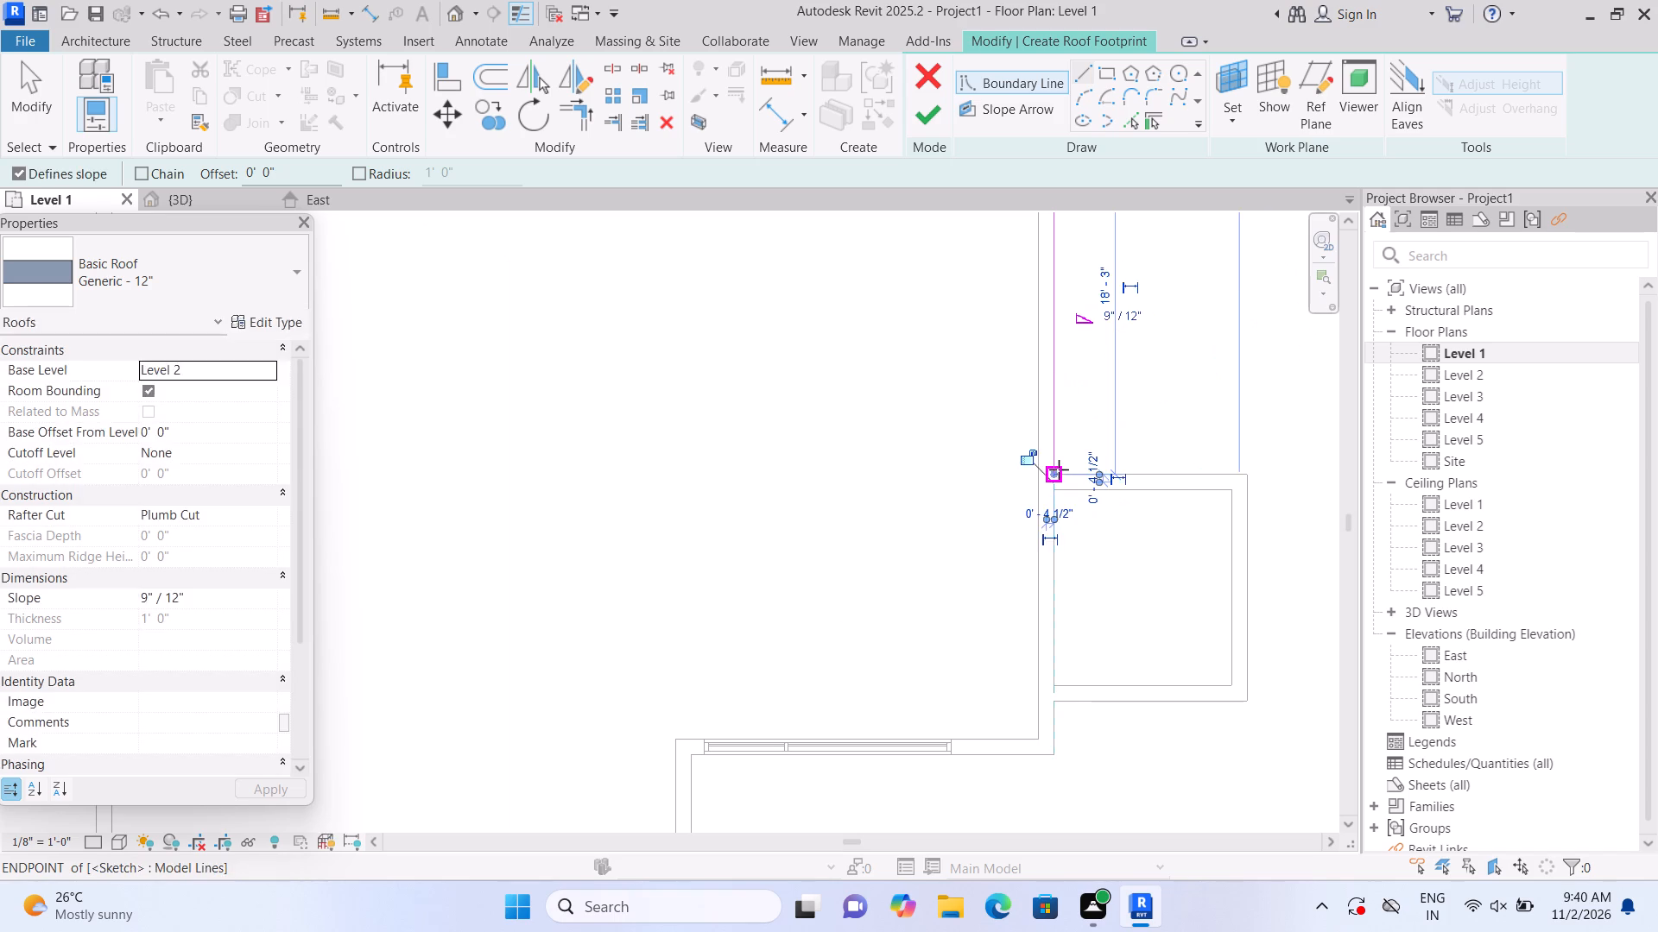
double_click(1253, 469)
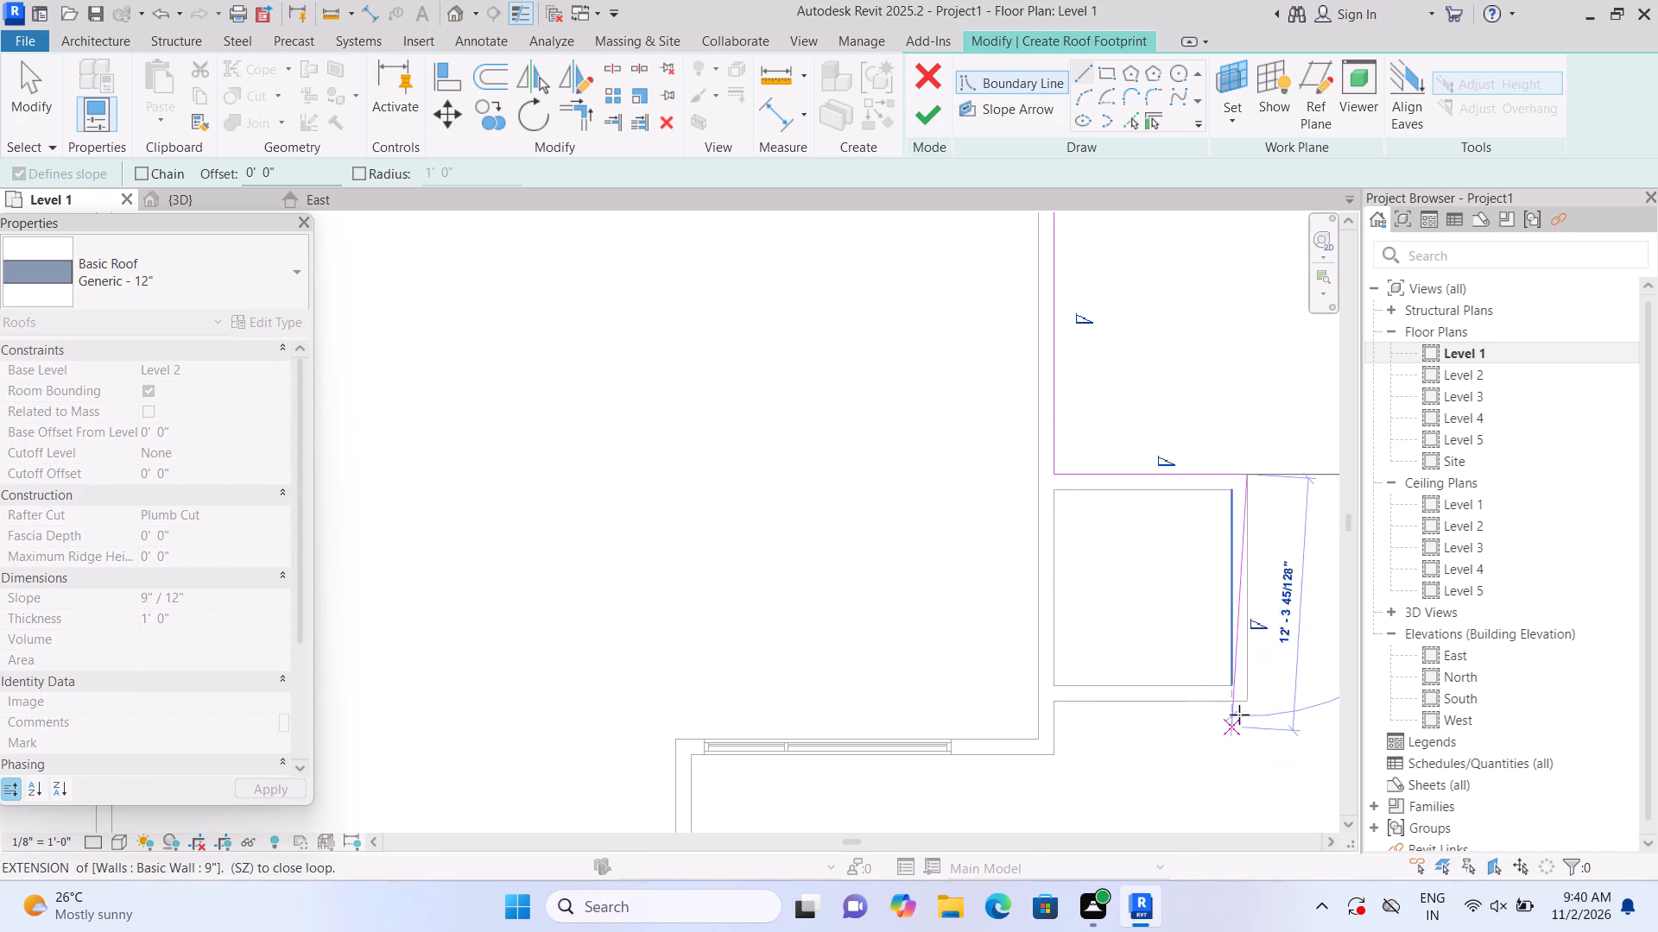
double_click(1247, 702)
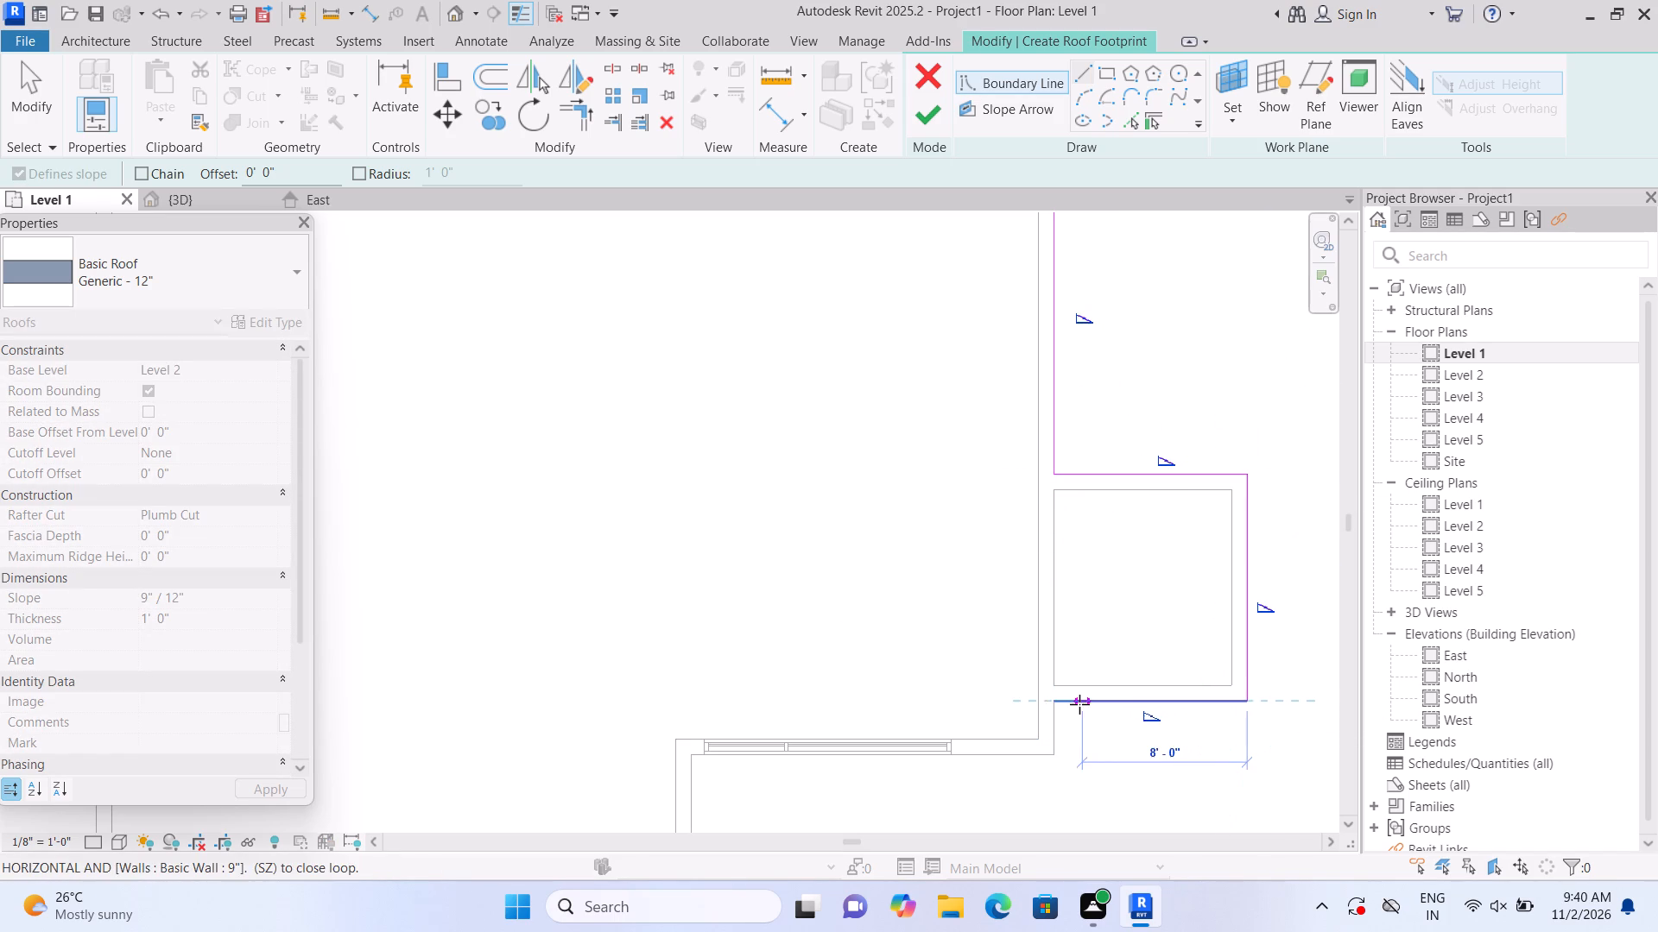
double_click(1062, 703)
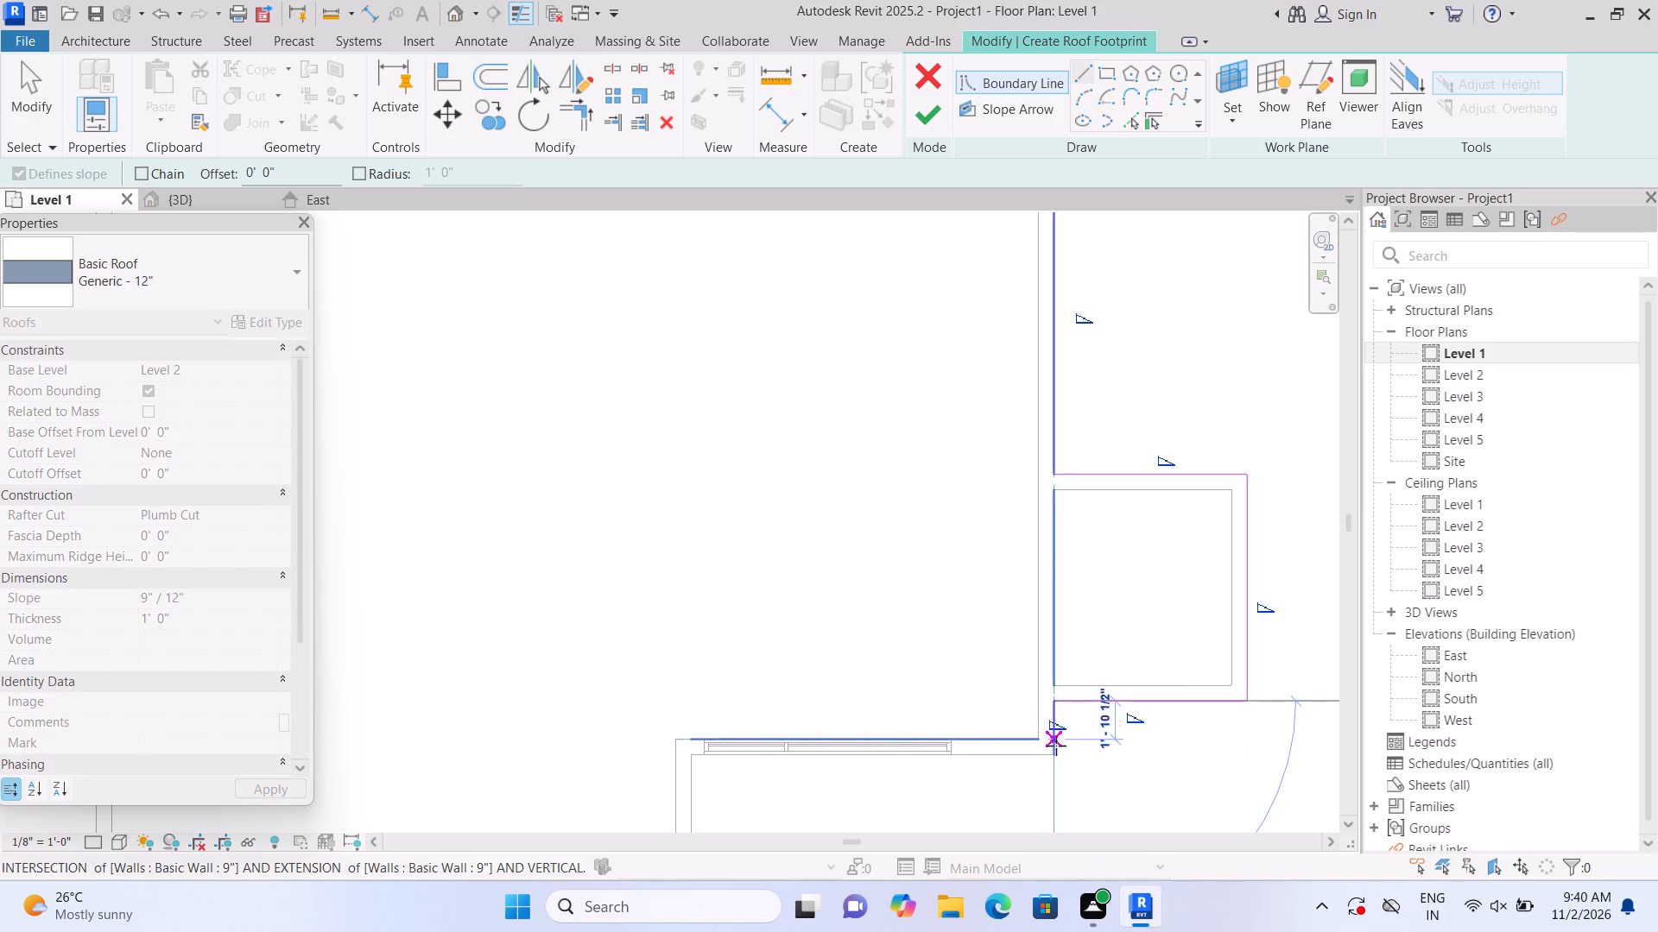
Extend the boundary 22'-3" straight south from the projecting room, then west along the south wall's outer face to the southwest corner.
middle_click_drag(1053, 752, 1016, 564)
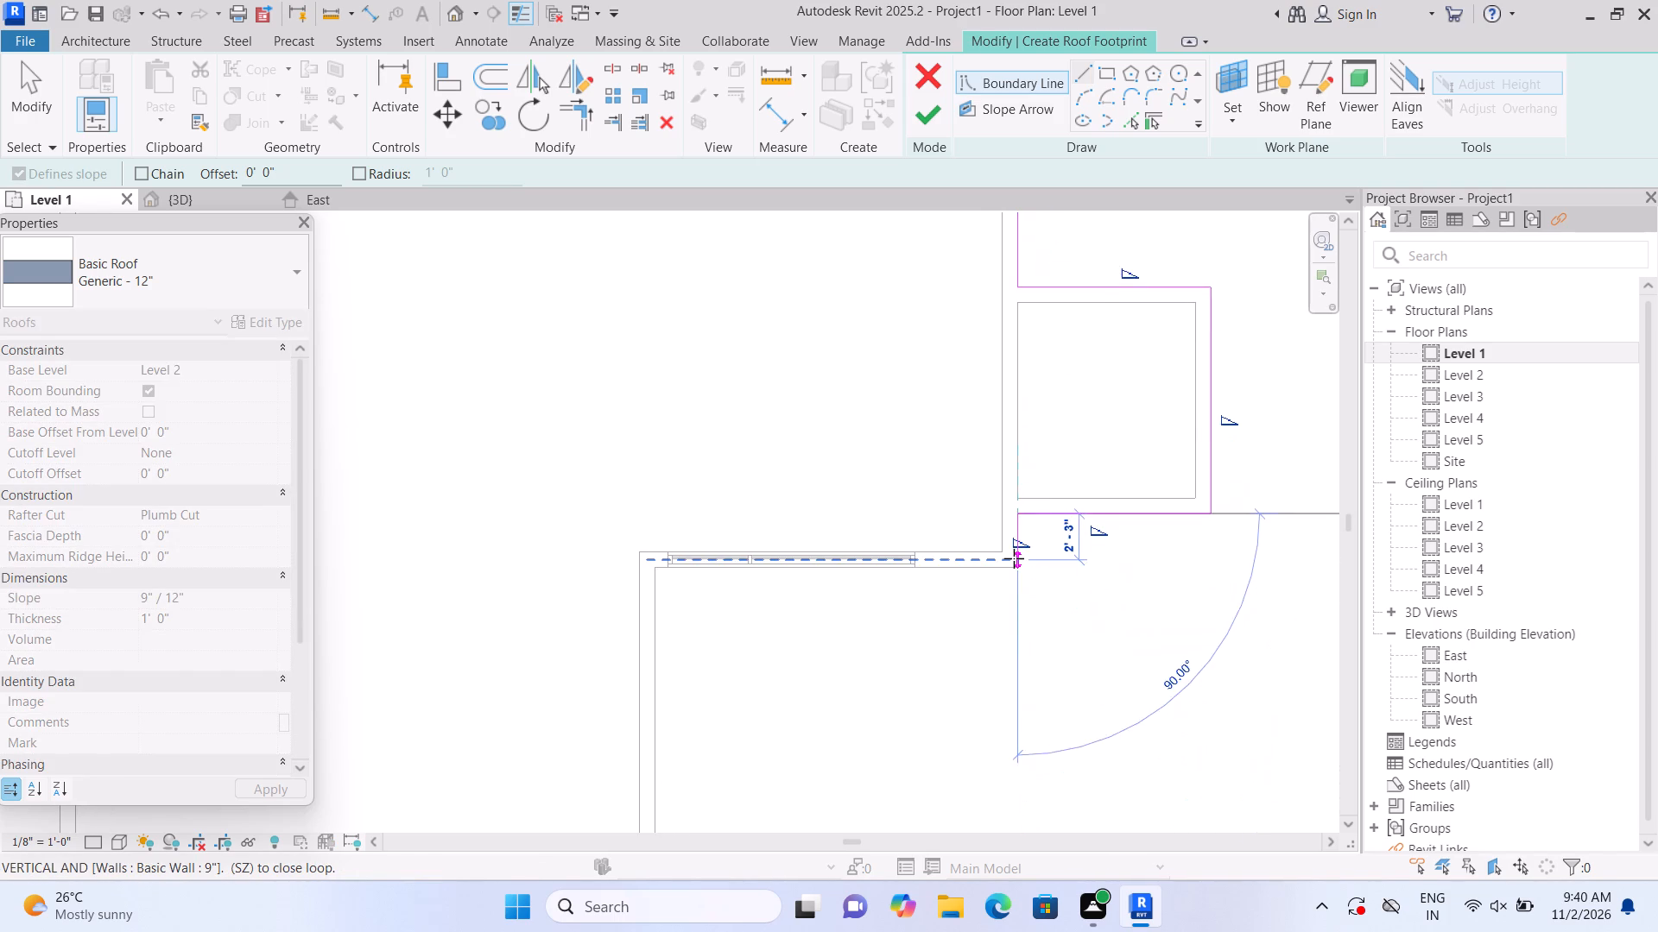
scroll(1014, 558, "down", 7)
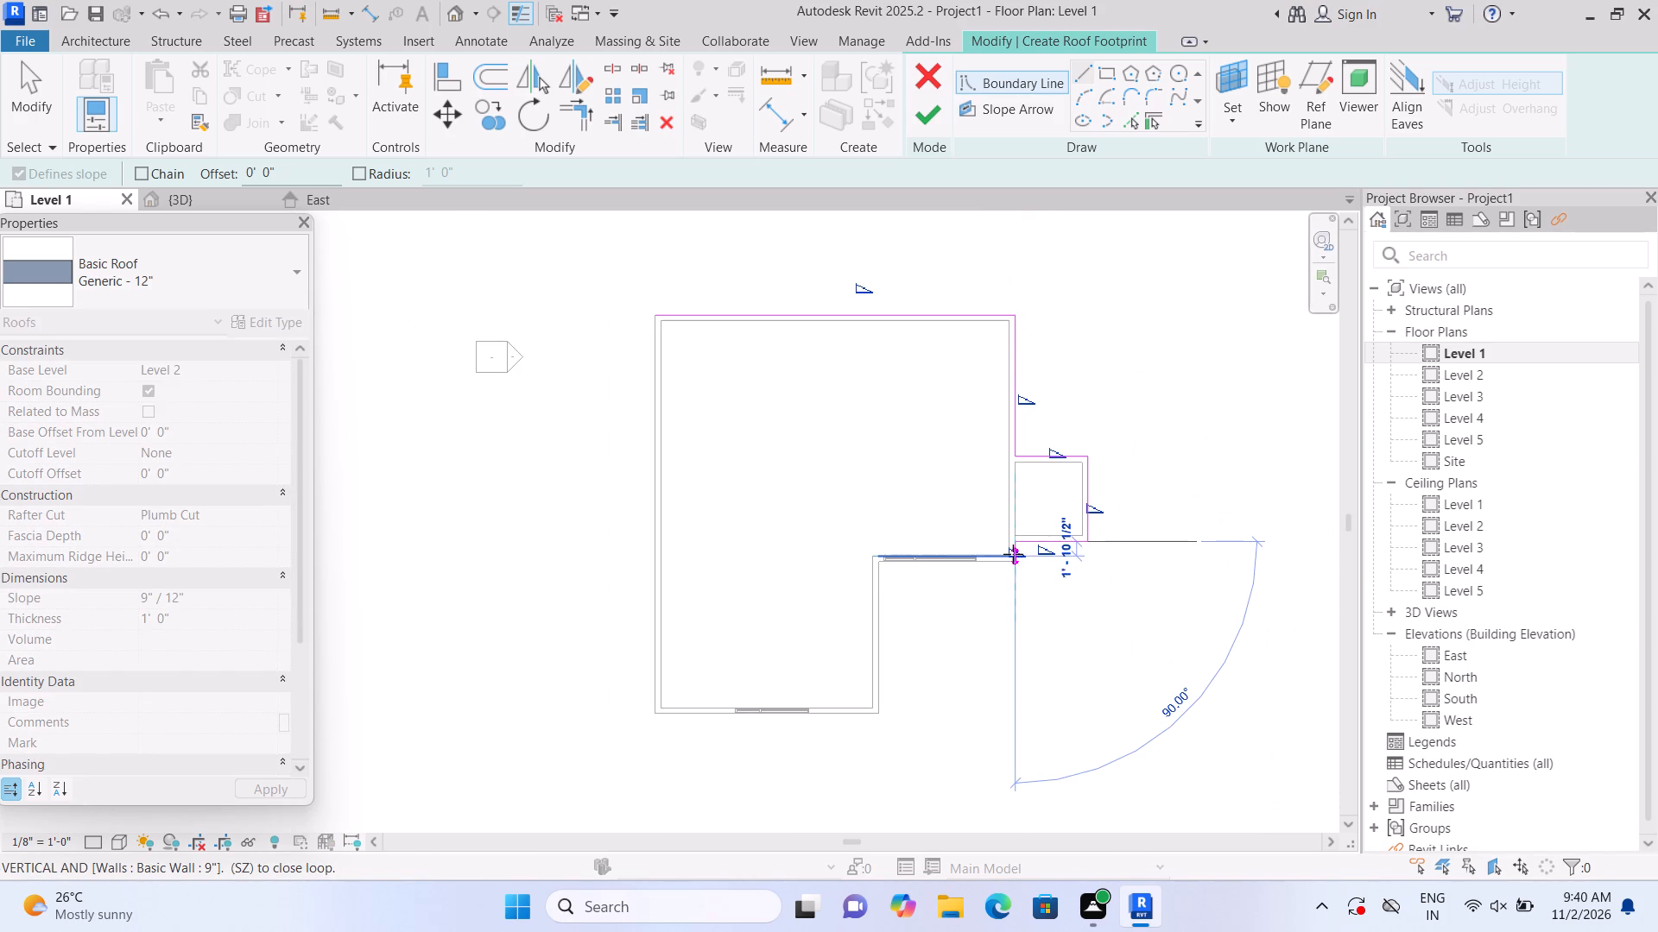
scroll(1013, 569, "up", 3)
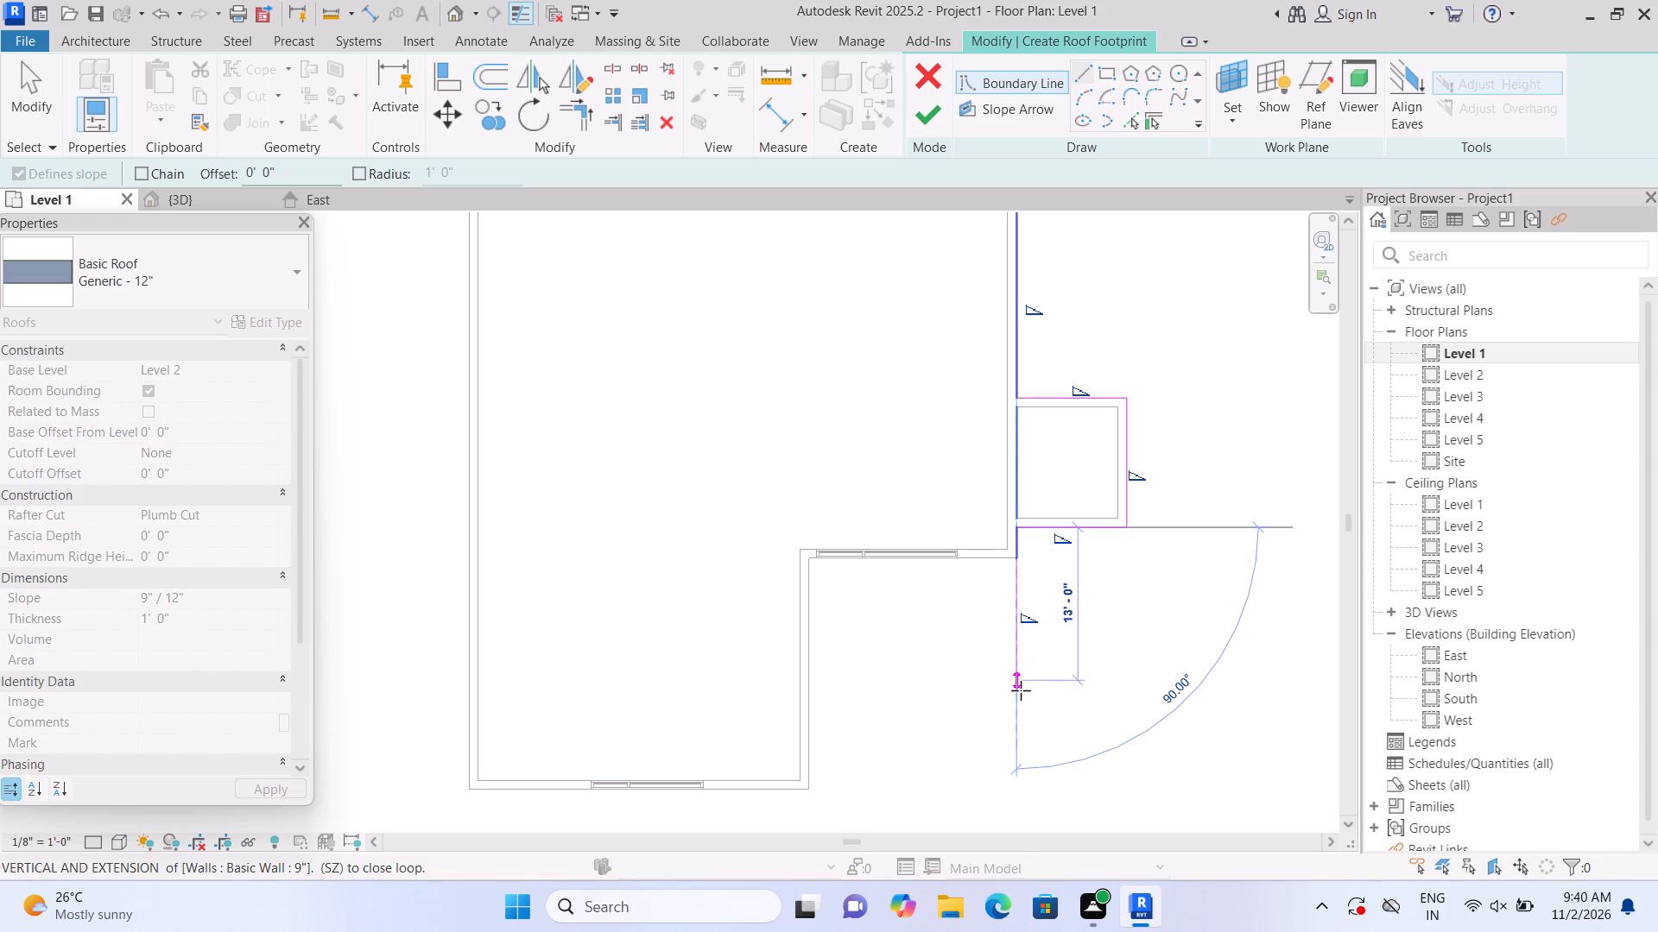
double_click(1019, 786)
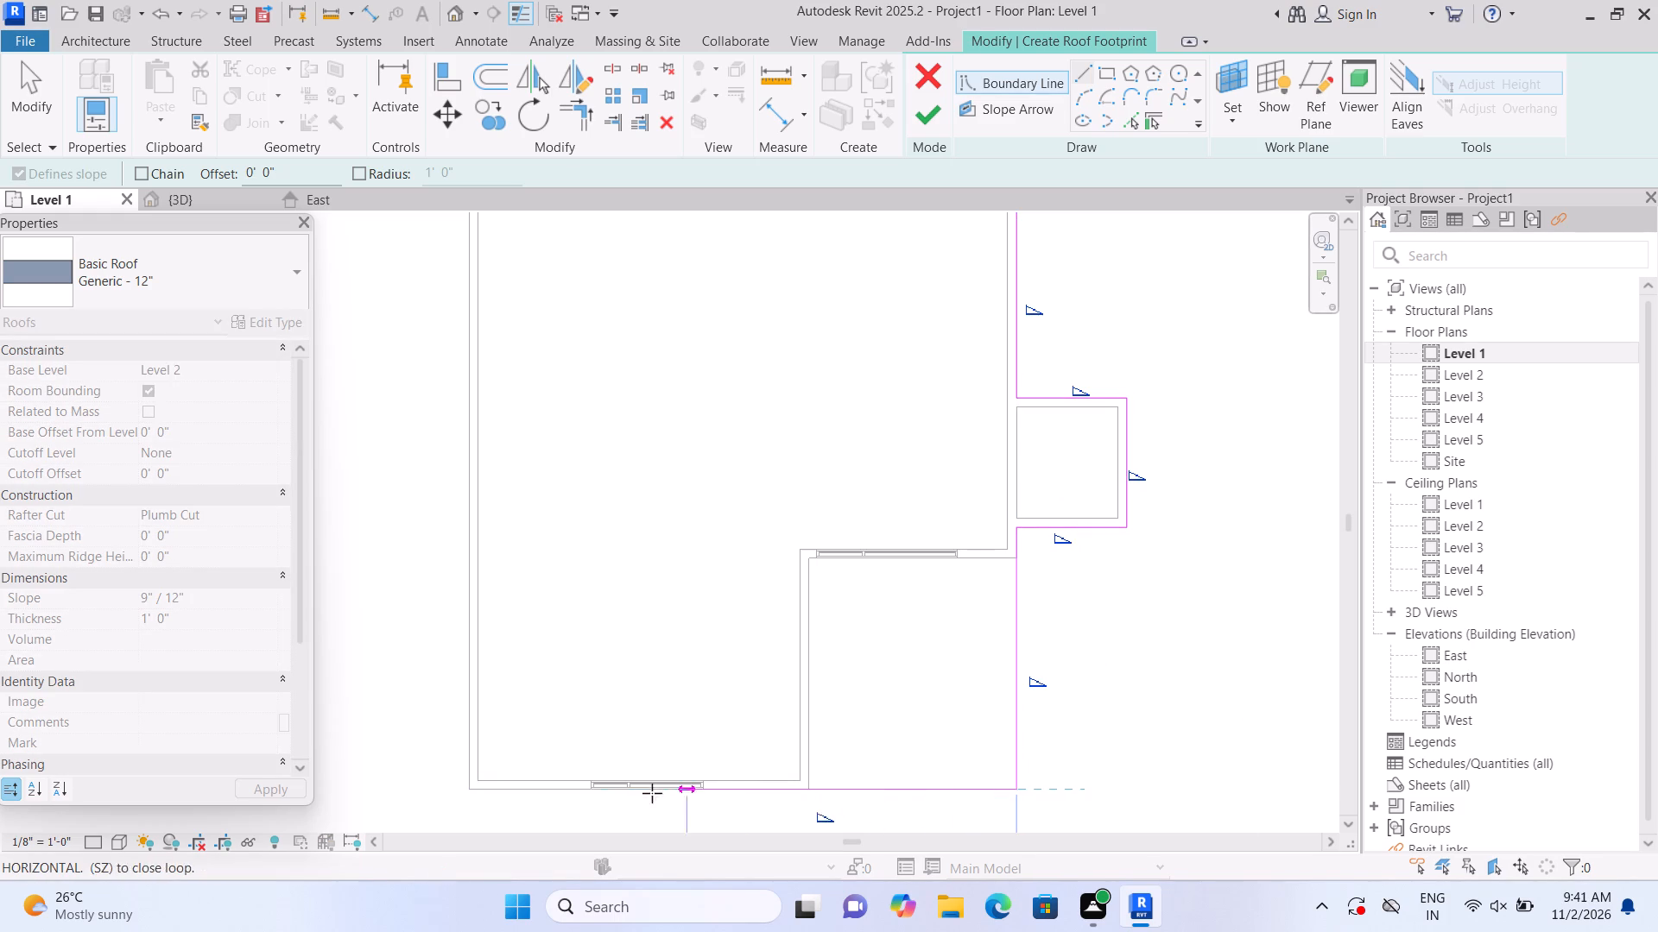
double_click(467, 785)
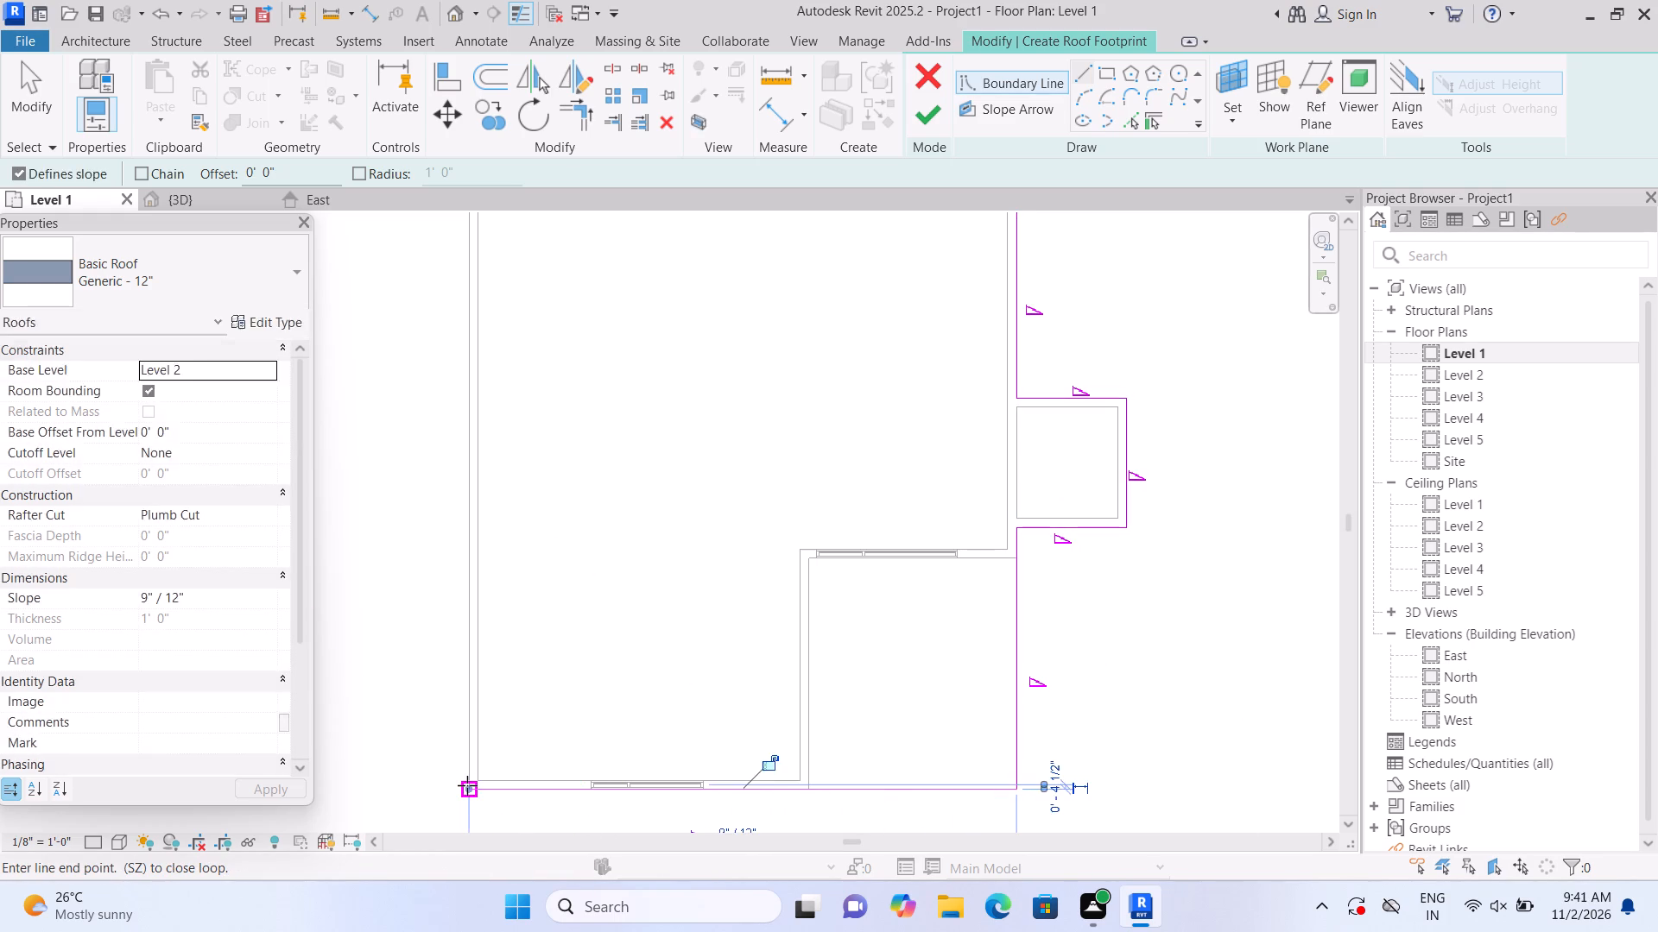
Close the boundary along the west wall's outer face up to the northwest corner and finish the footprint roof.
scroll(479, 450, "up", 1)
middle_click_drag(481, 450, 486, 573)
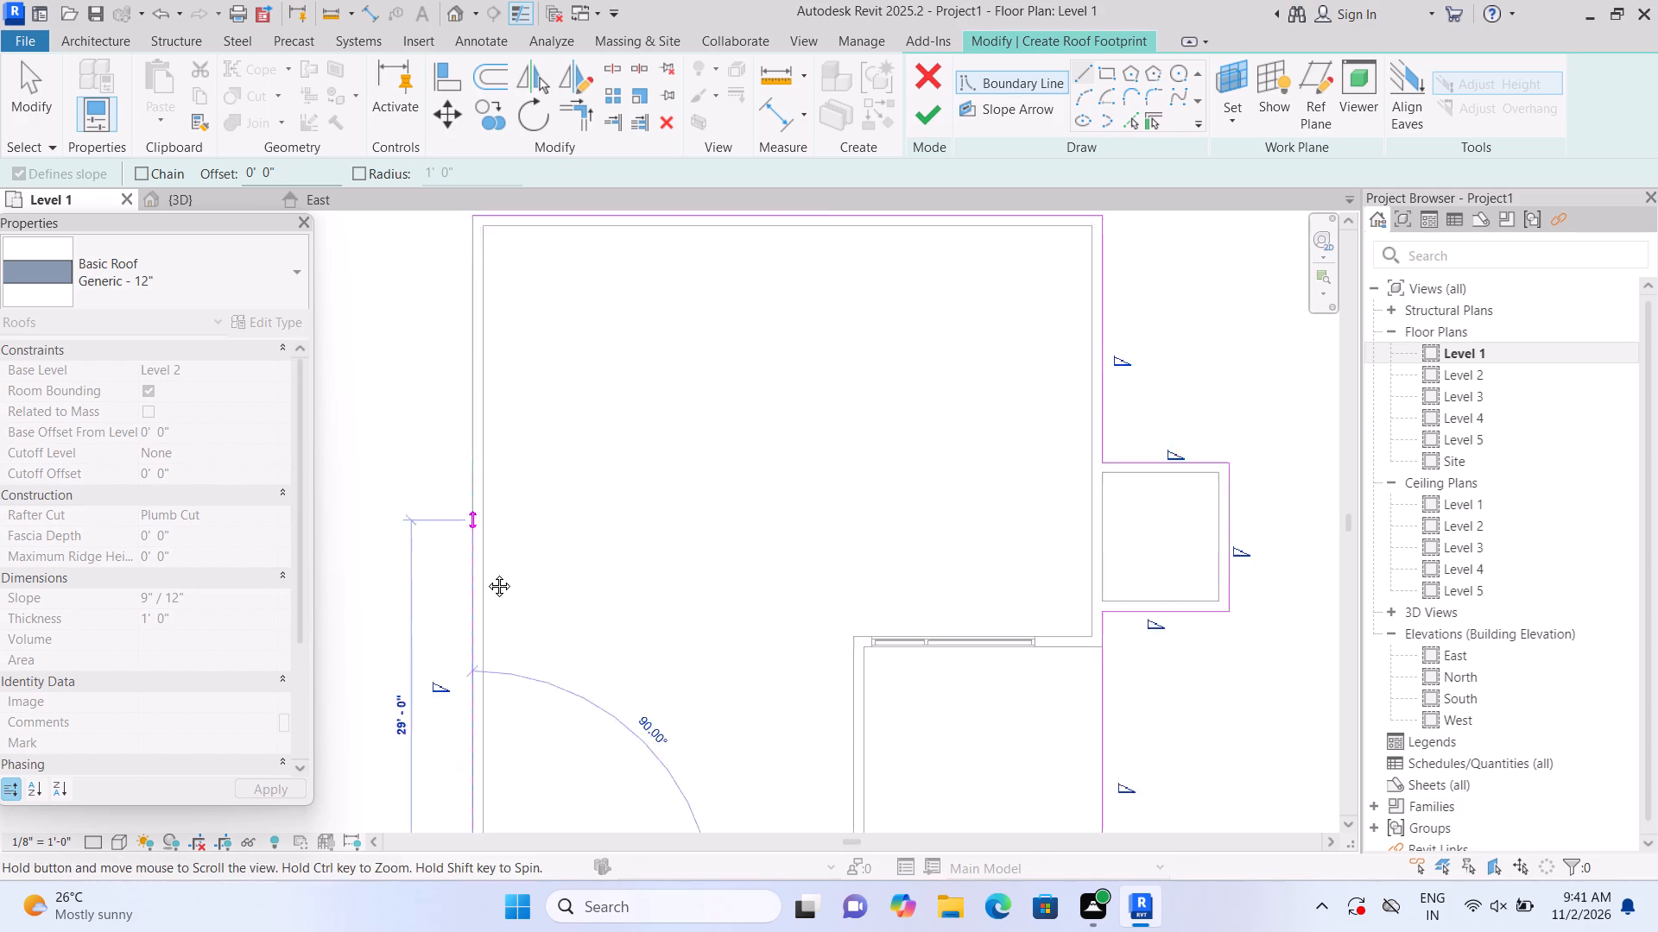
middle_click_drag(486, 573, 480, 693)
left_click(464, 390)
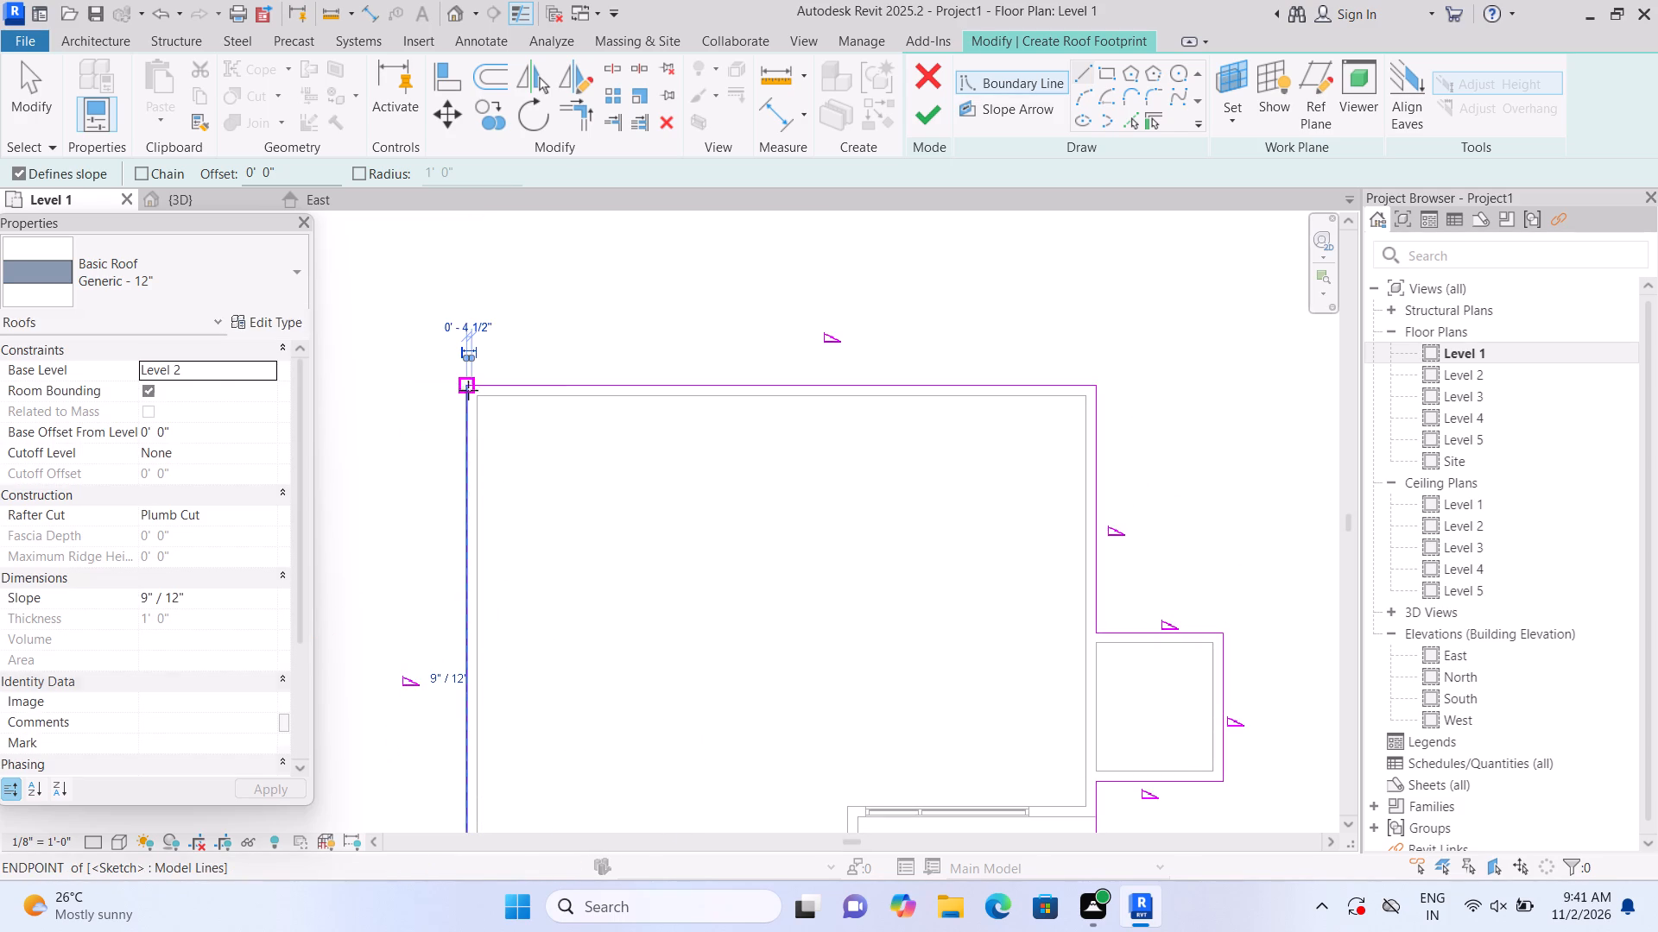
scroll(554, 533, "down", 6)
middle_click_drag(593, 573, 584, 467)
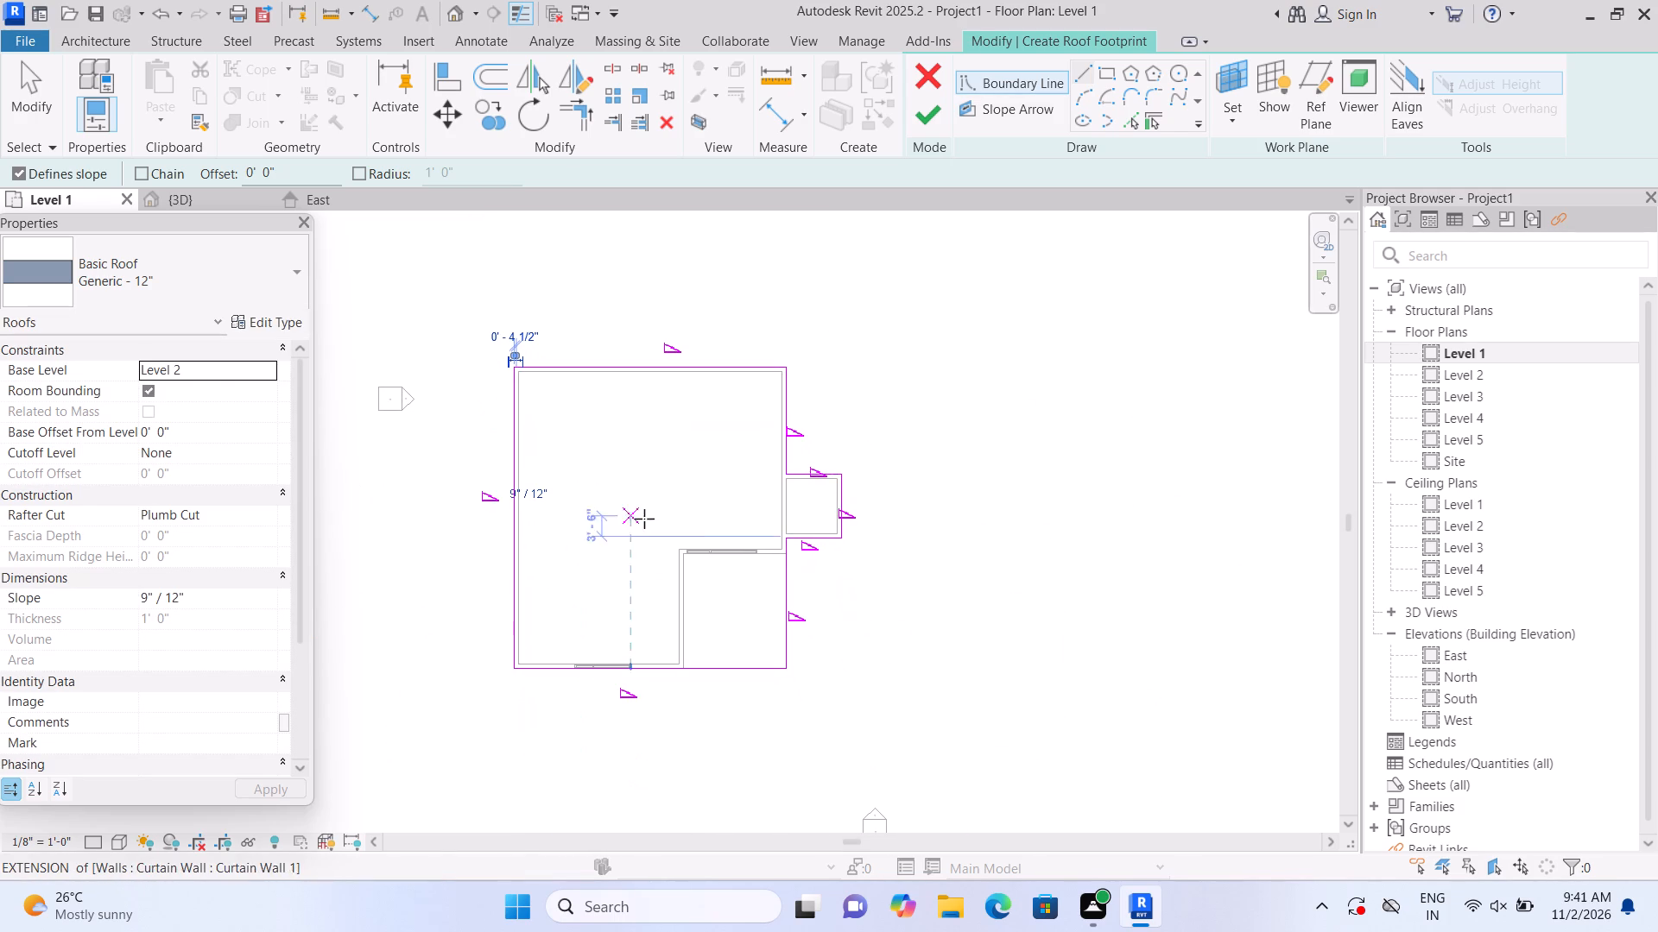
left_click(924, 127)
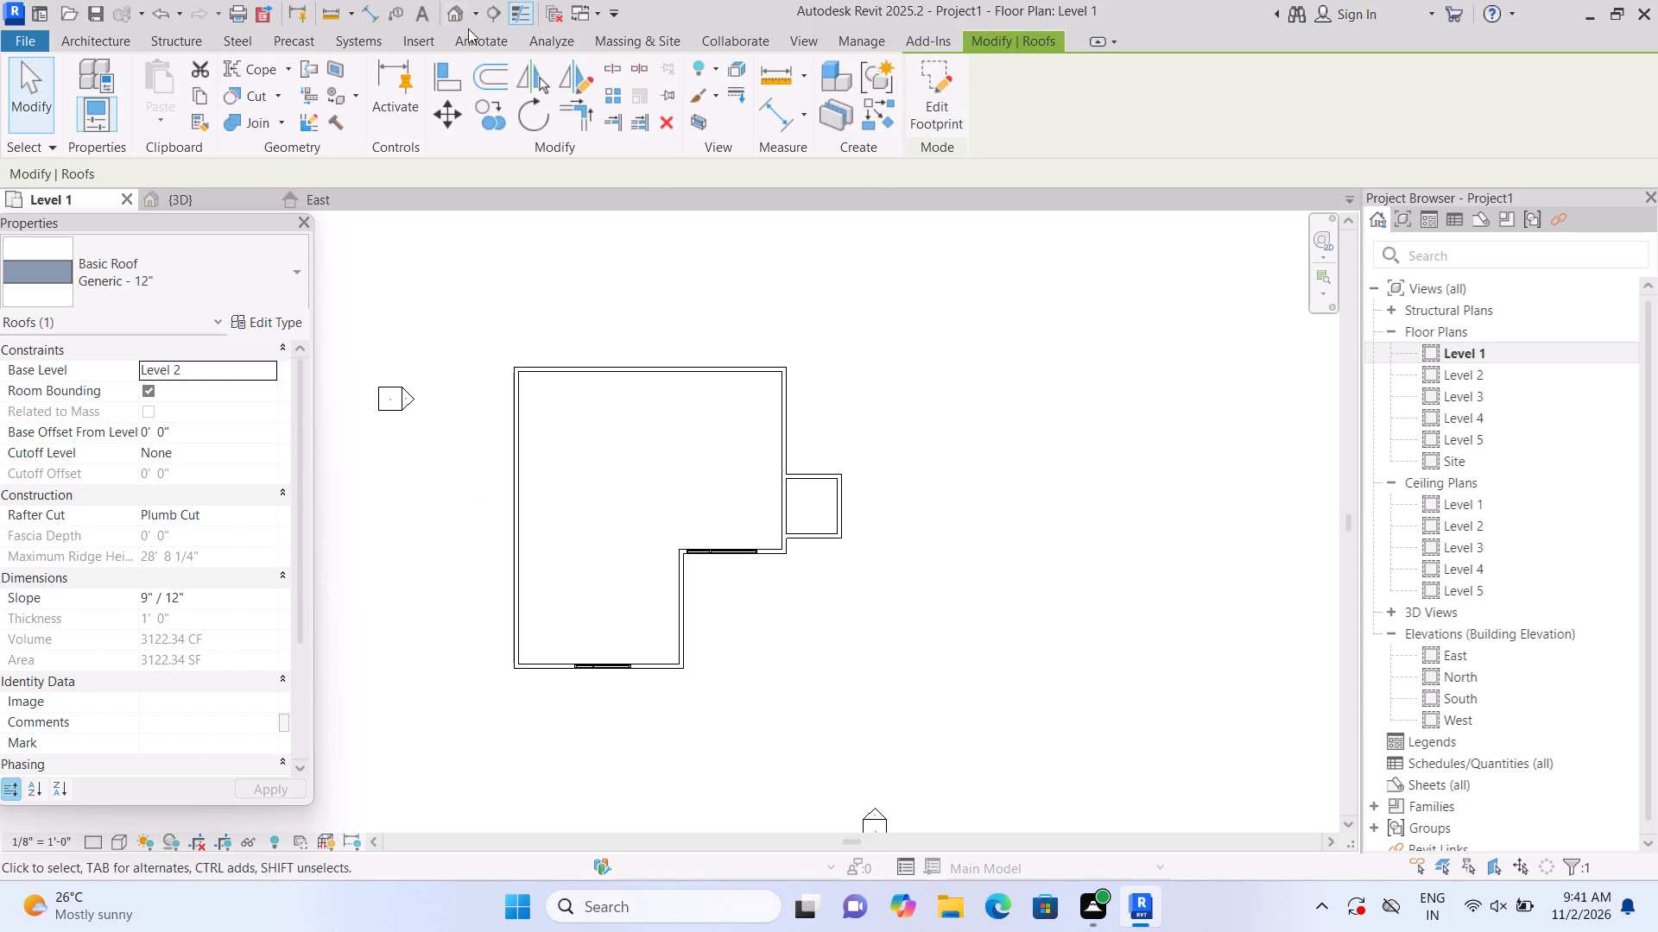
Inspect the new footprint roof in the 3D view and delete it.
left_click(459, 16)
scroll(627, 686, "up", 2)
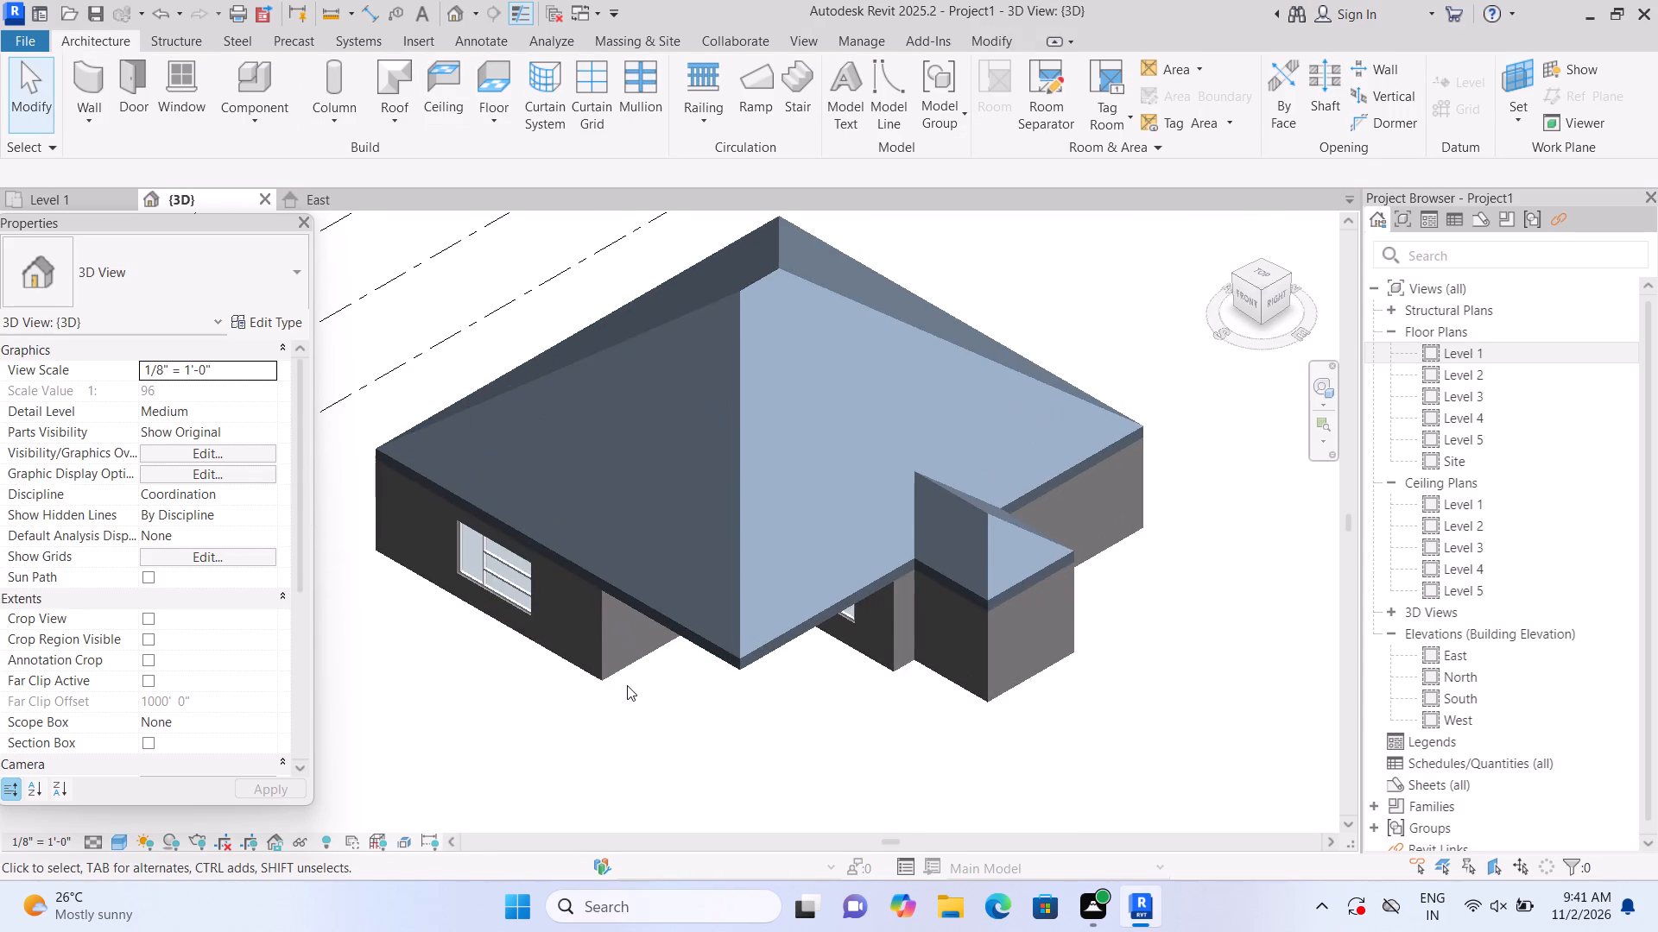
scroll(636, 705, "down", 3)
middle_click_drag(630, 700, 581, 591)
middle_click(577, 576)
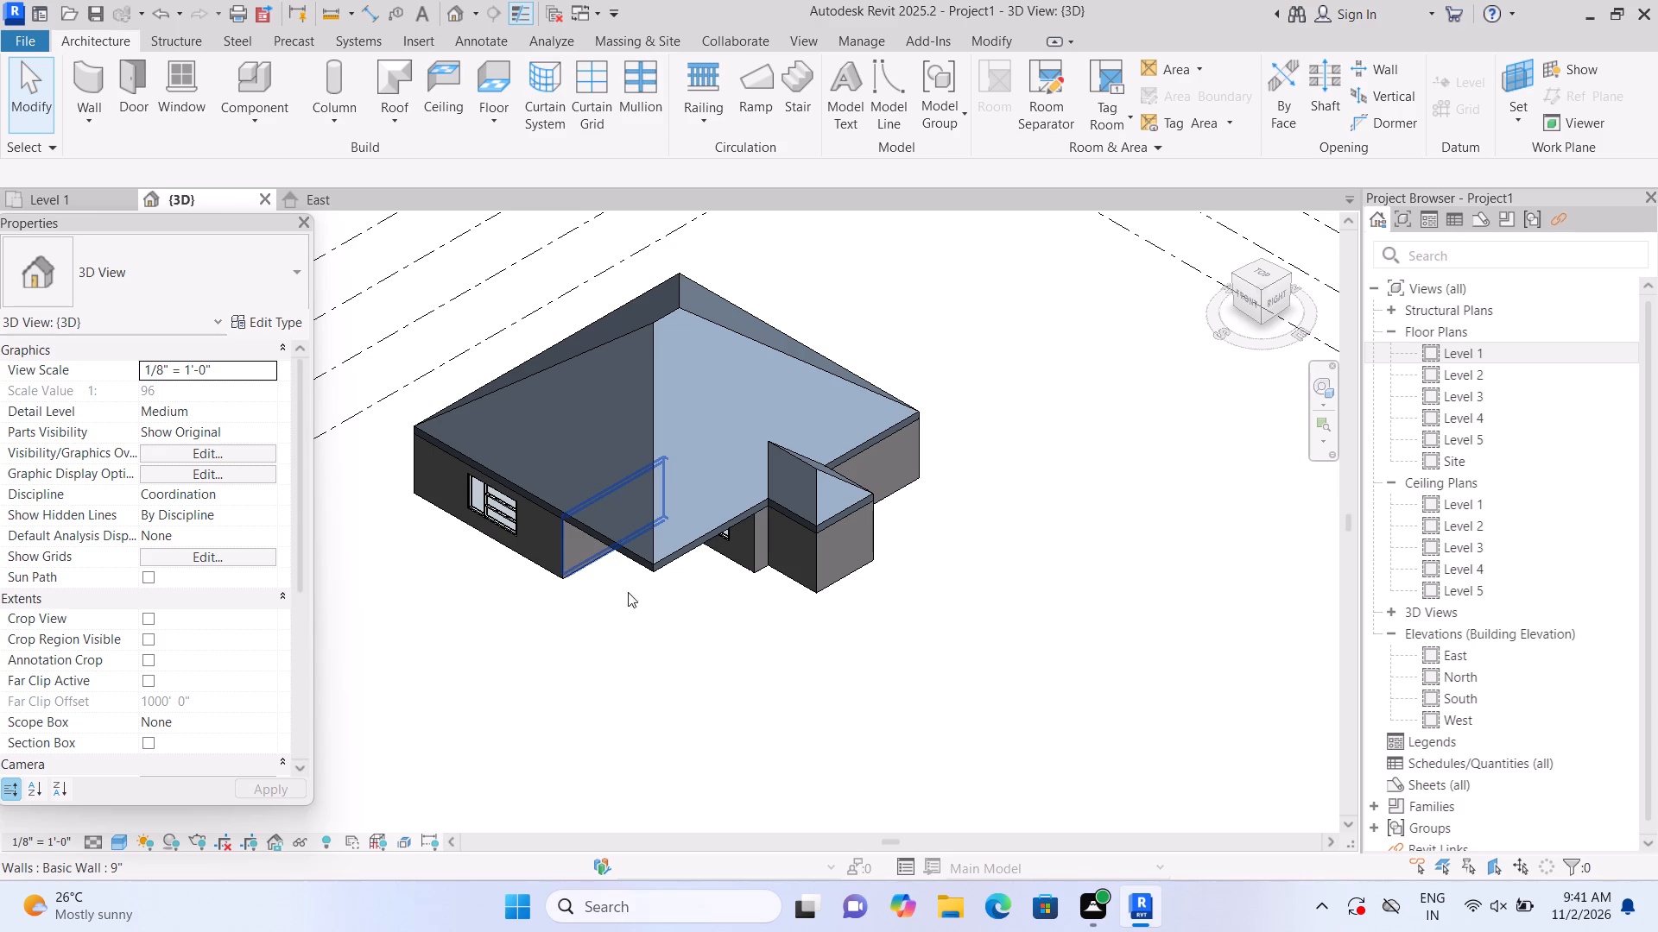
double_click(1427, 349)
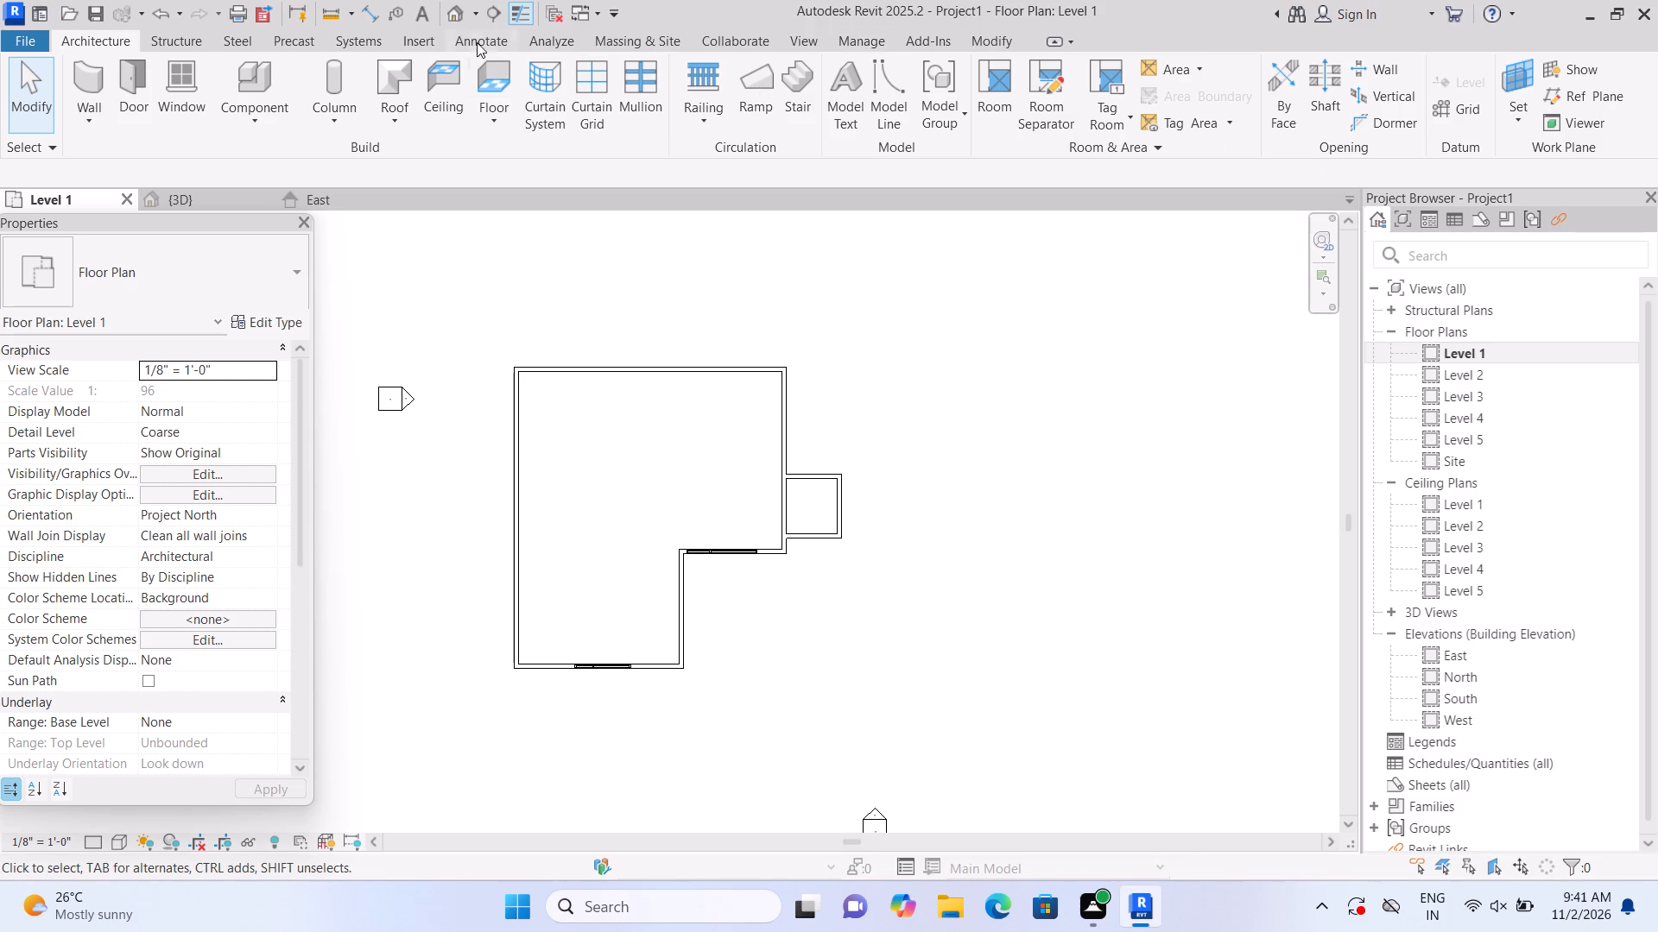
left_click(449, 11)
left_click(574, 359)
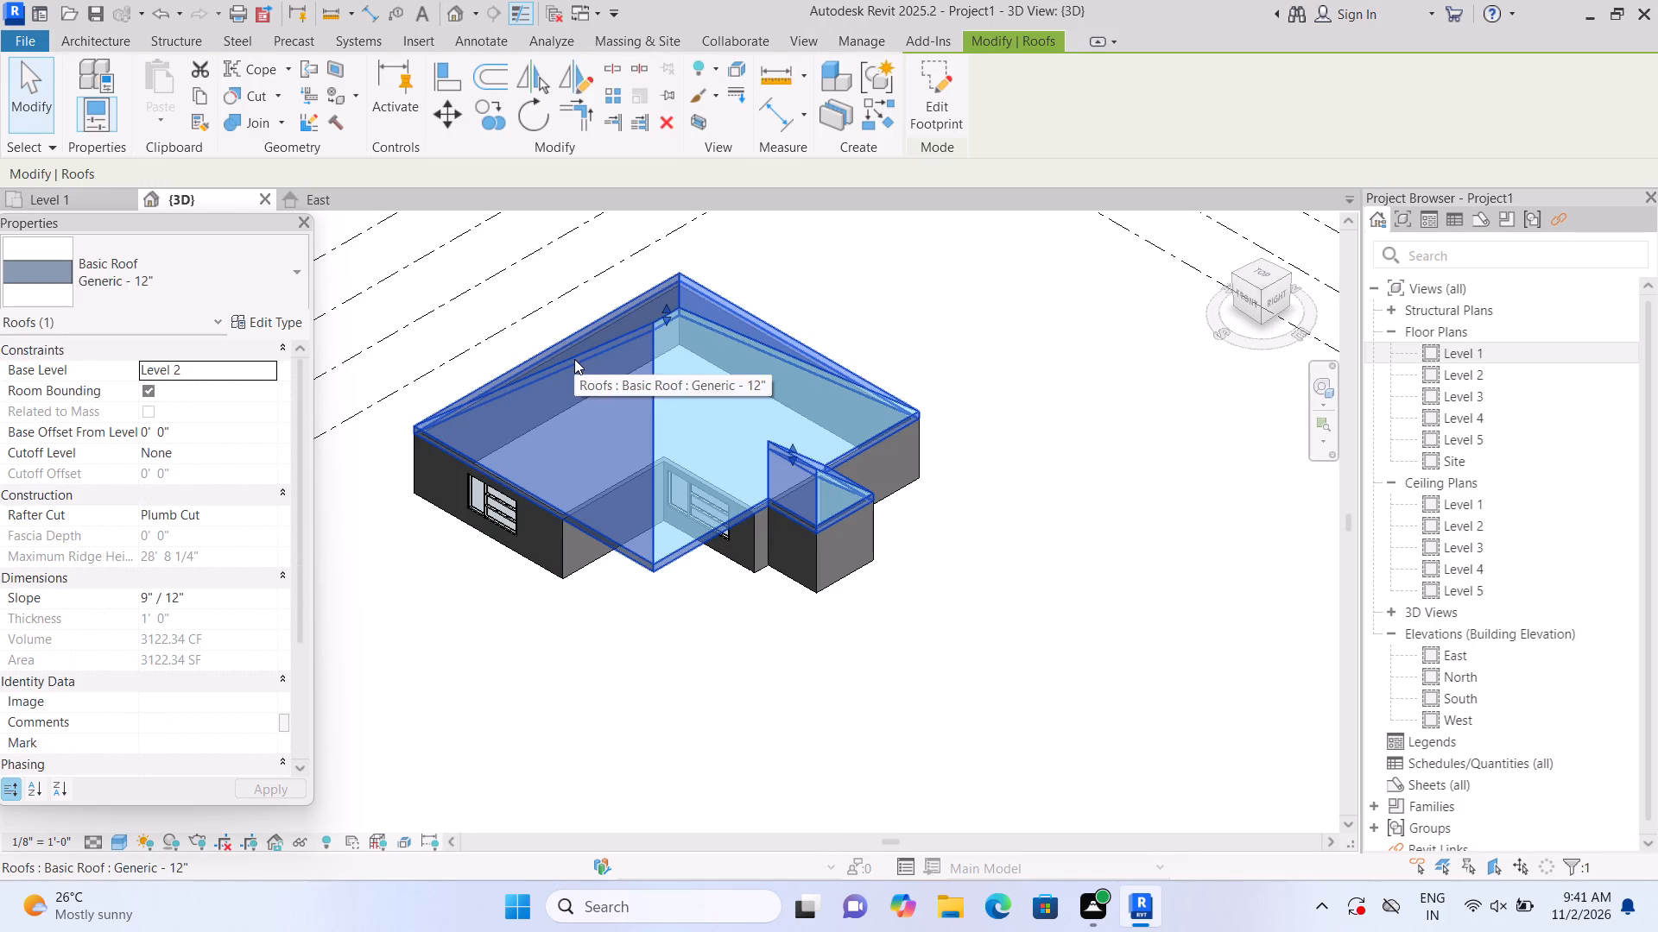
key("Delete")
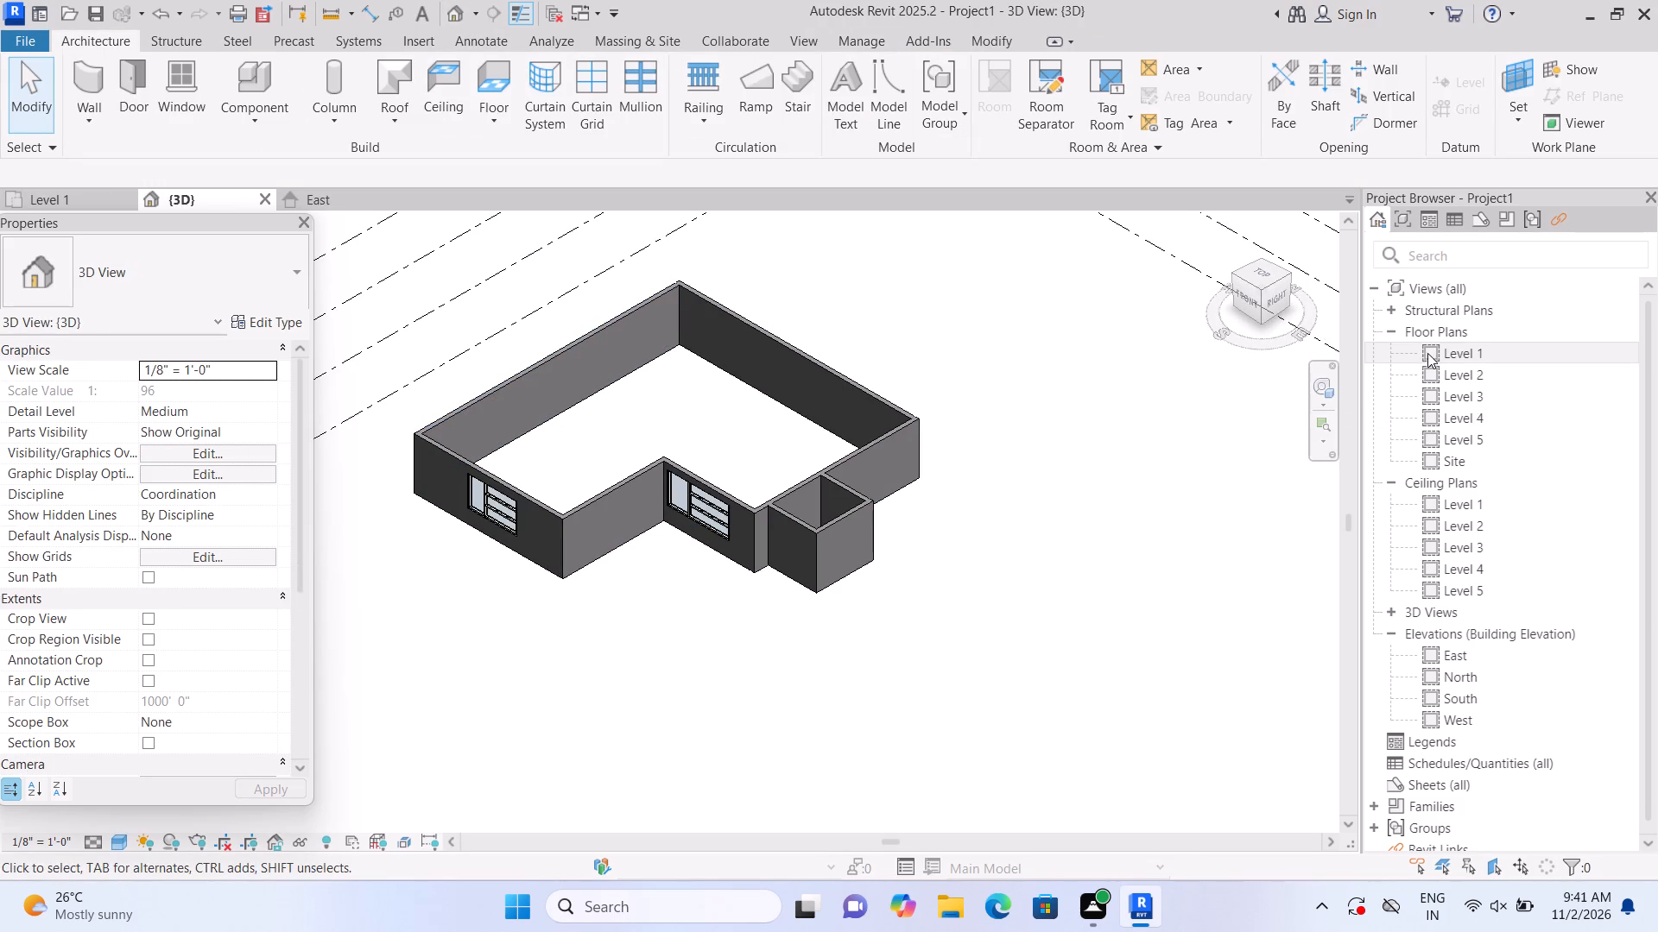
From the Level 1 floor plan, start a new Roof by Footprint based on Level 2.
double_click(1427, 349)
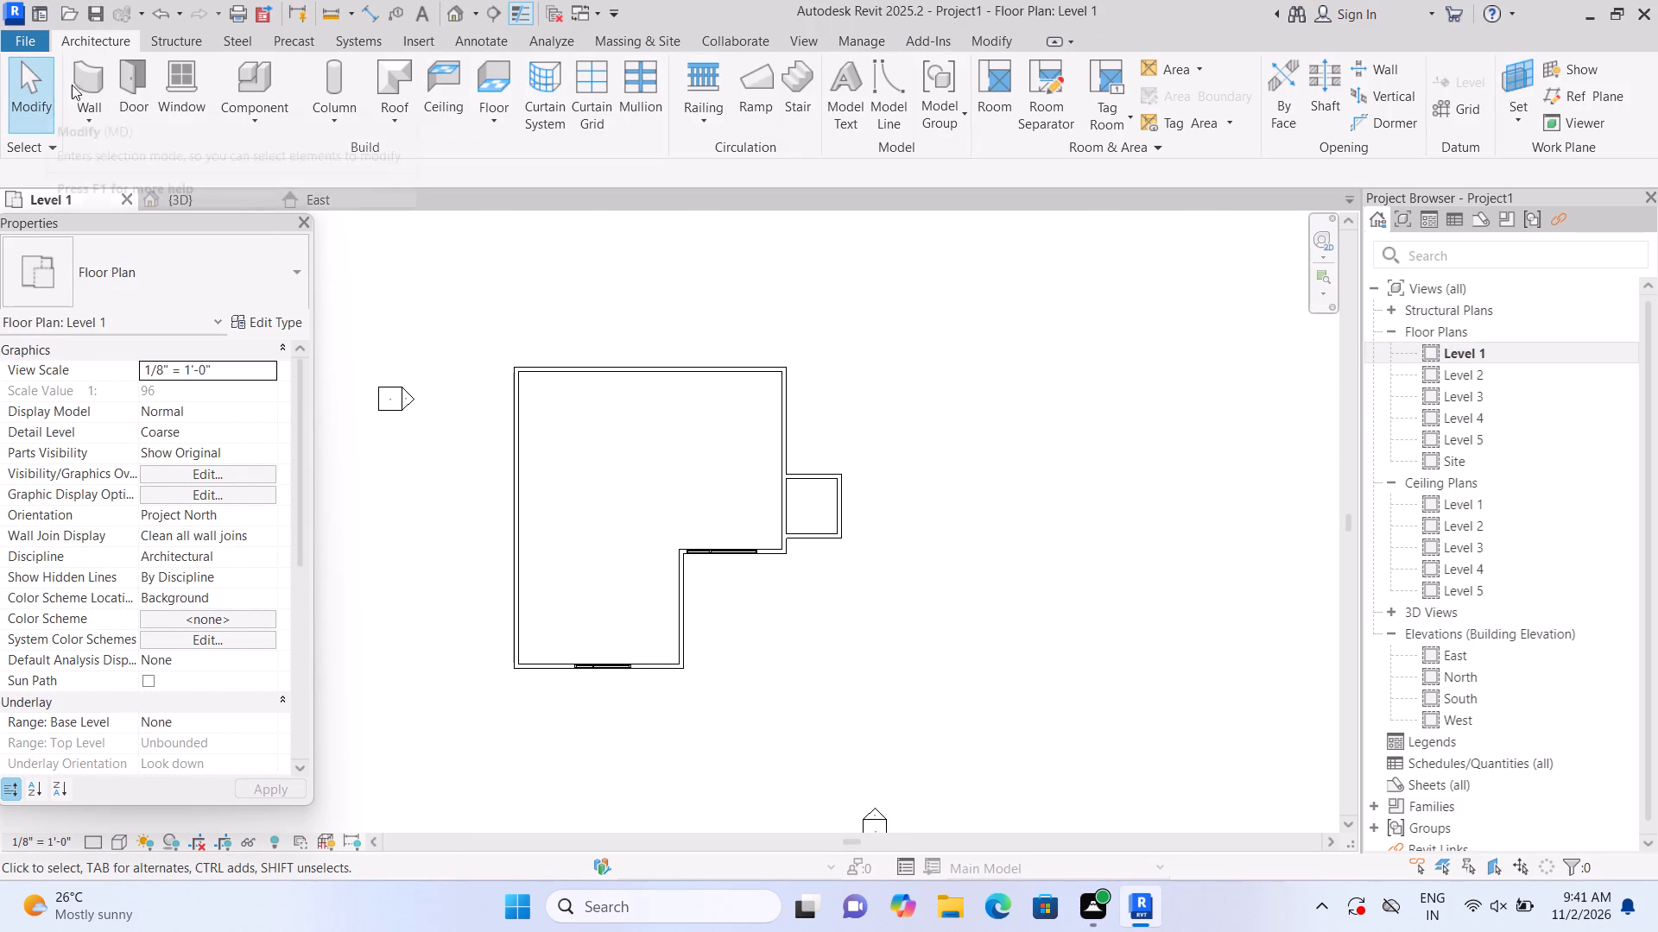
left_click(403, 120)
left_click_drag(433, 162, 445, 168)
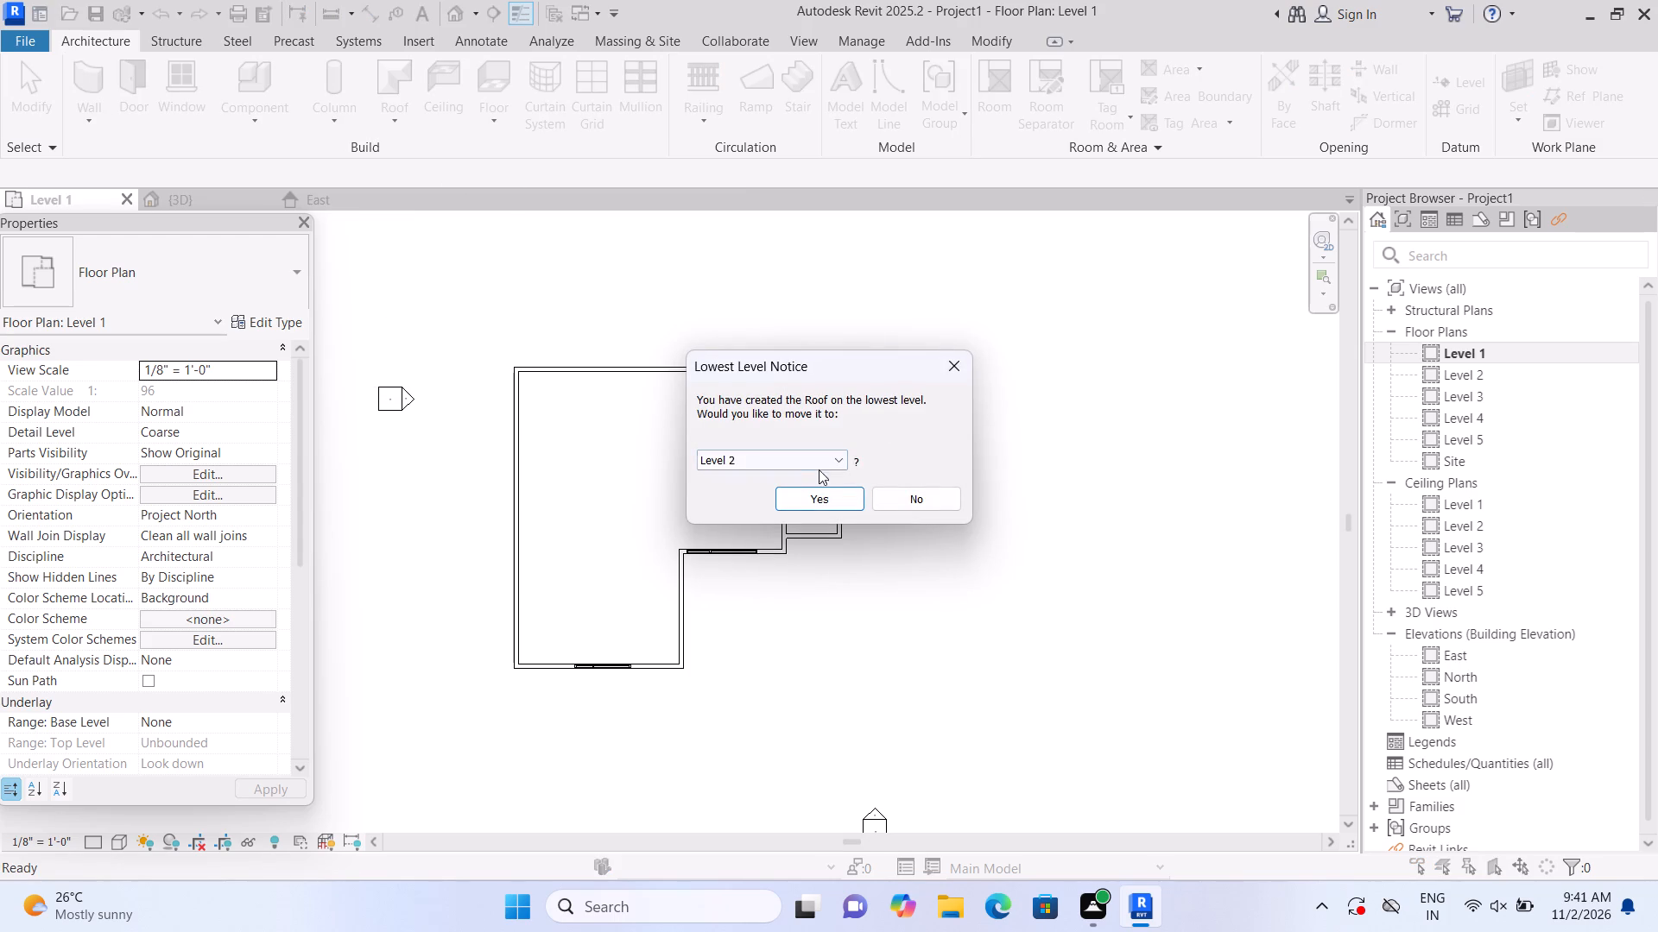
left_click(813, 494)
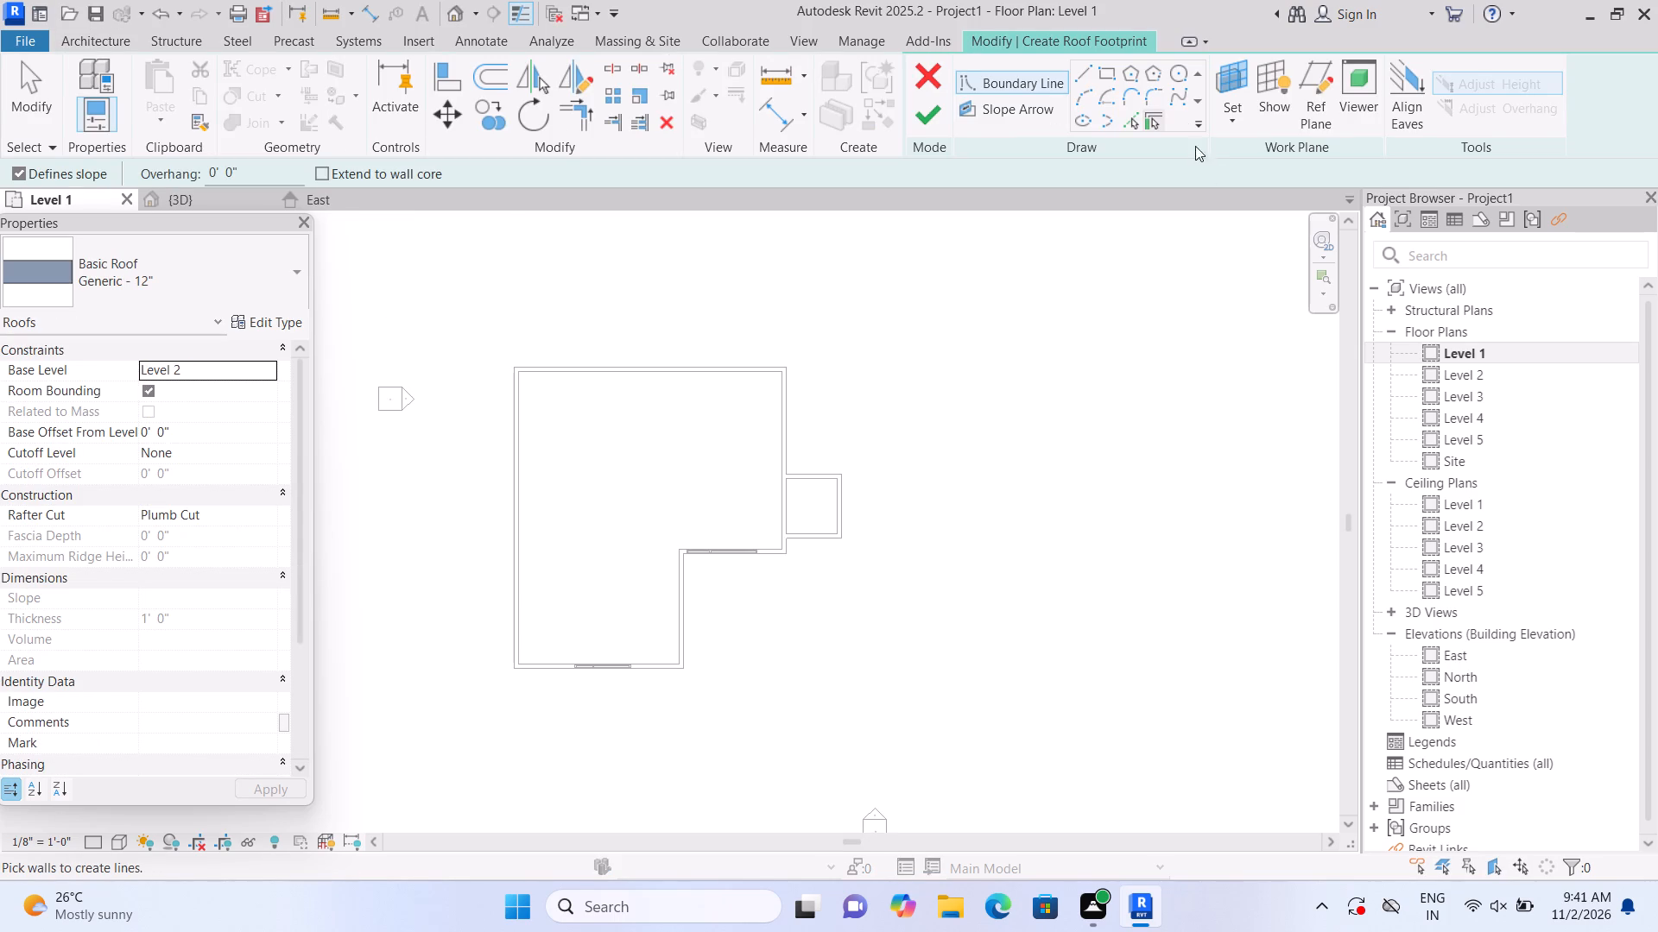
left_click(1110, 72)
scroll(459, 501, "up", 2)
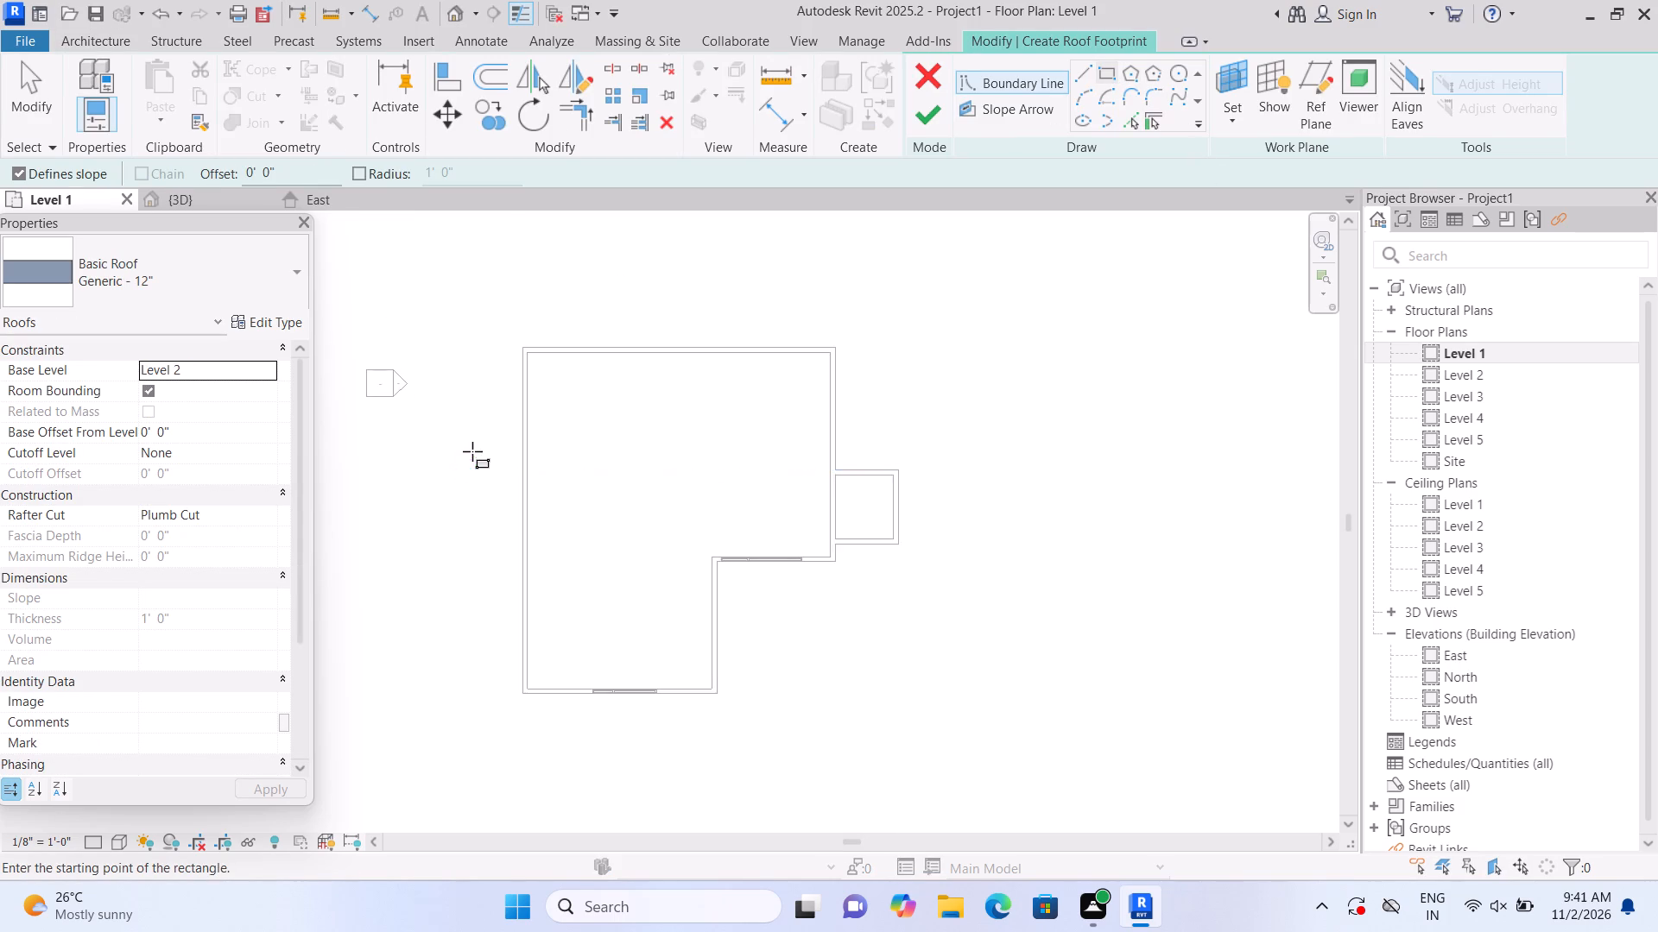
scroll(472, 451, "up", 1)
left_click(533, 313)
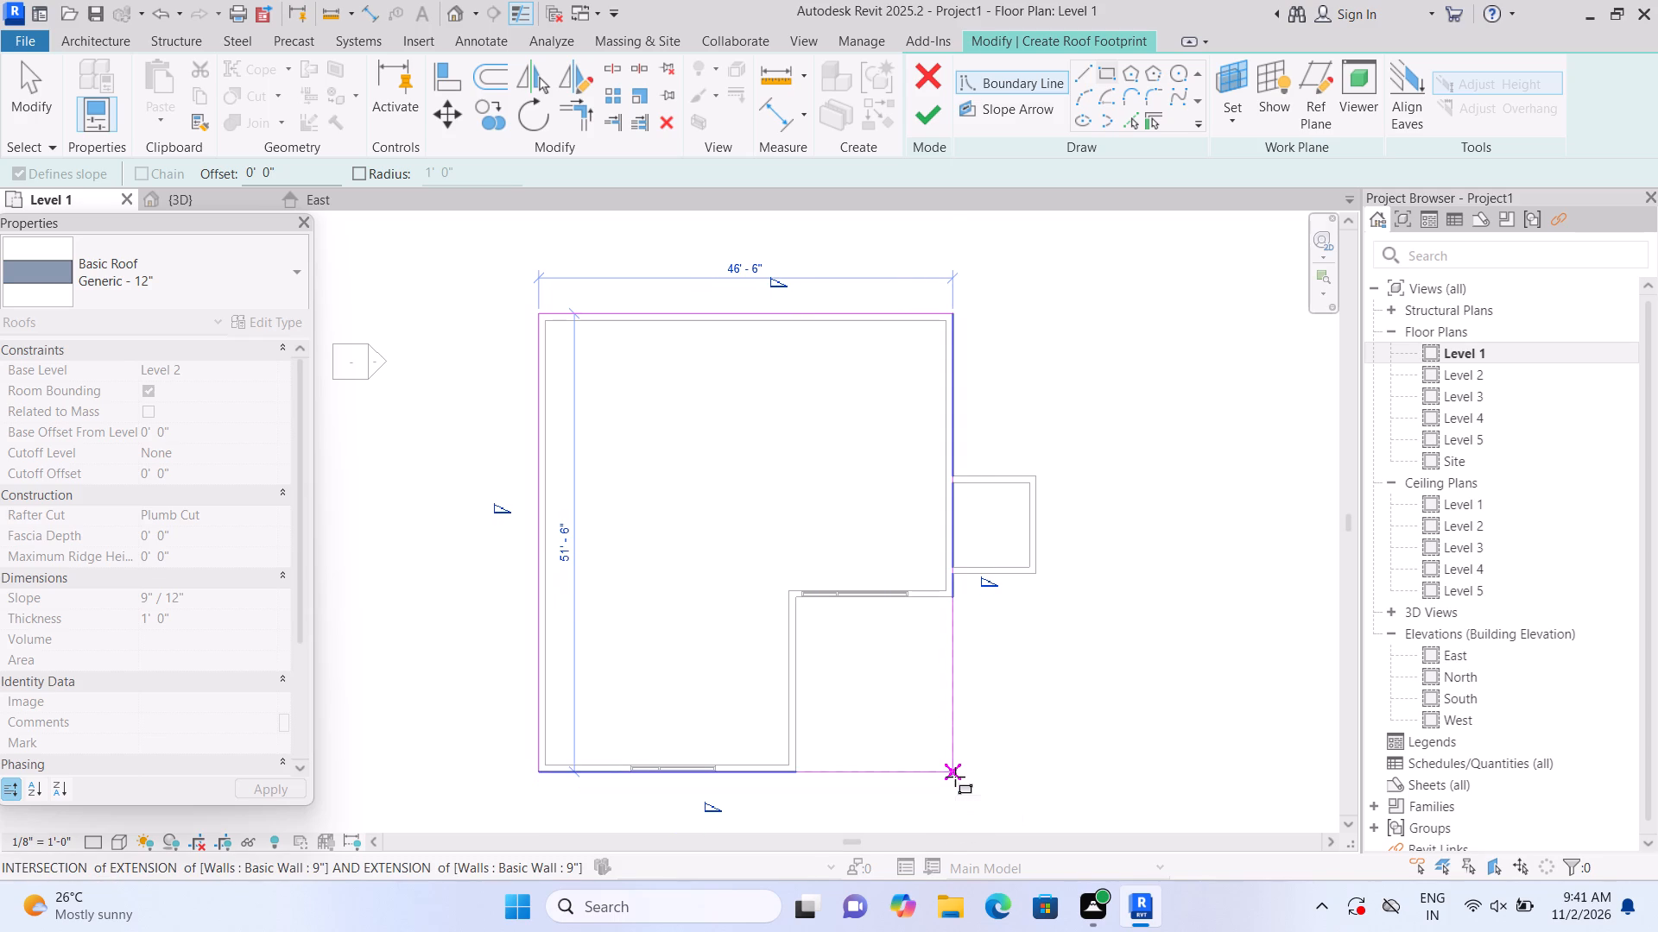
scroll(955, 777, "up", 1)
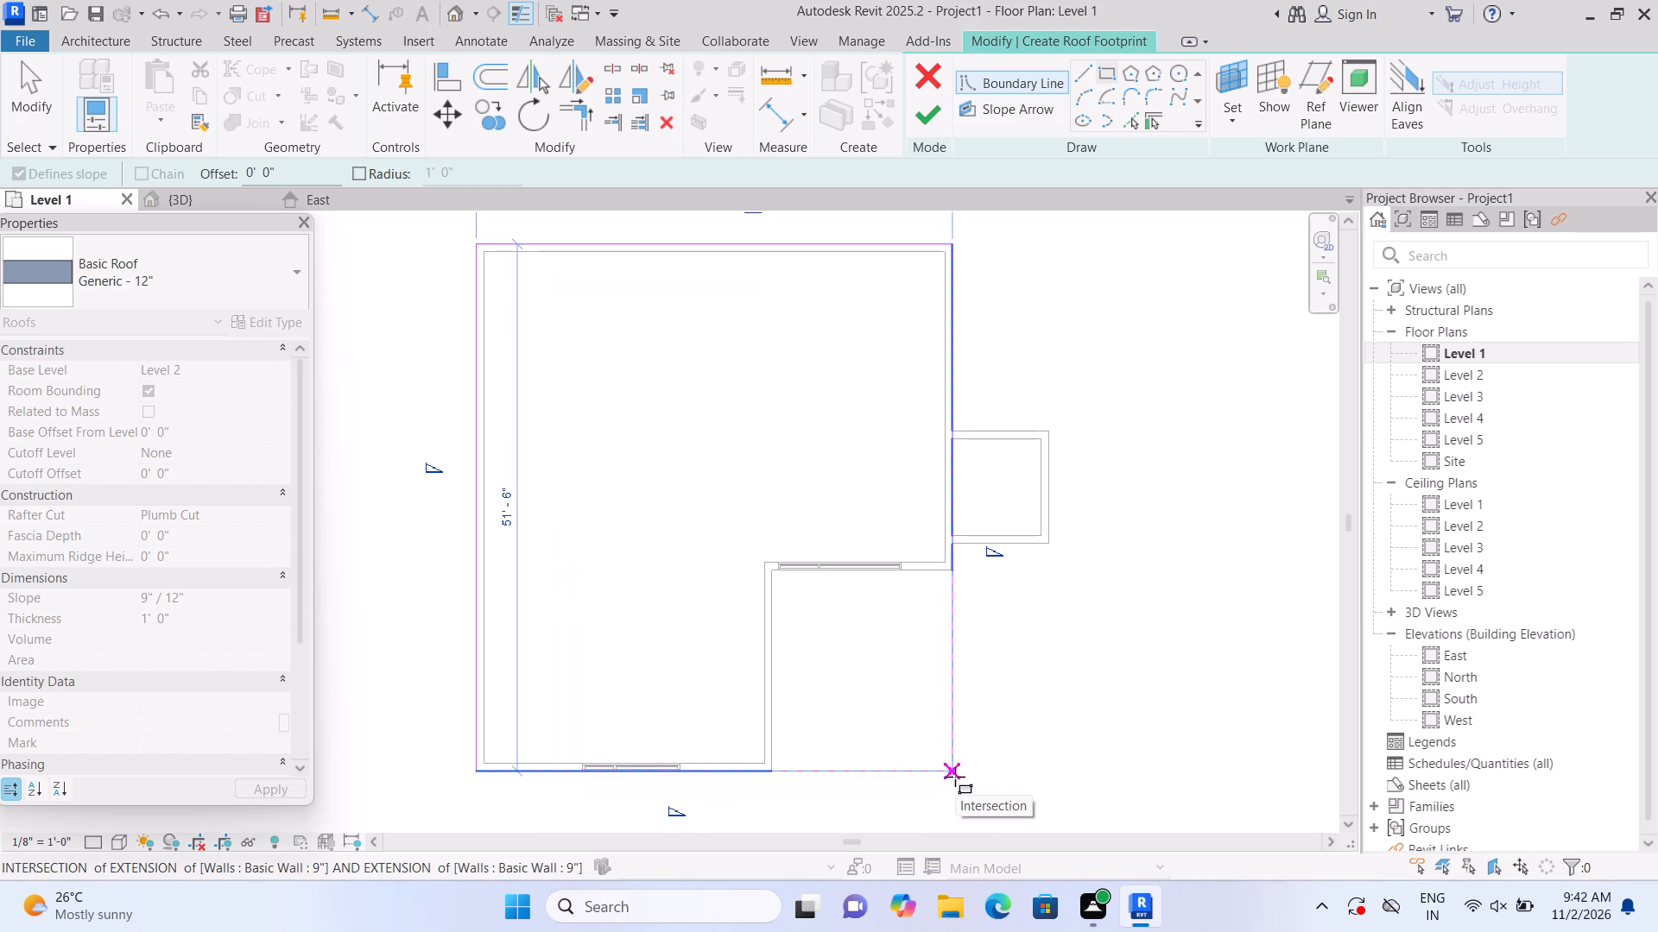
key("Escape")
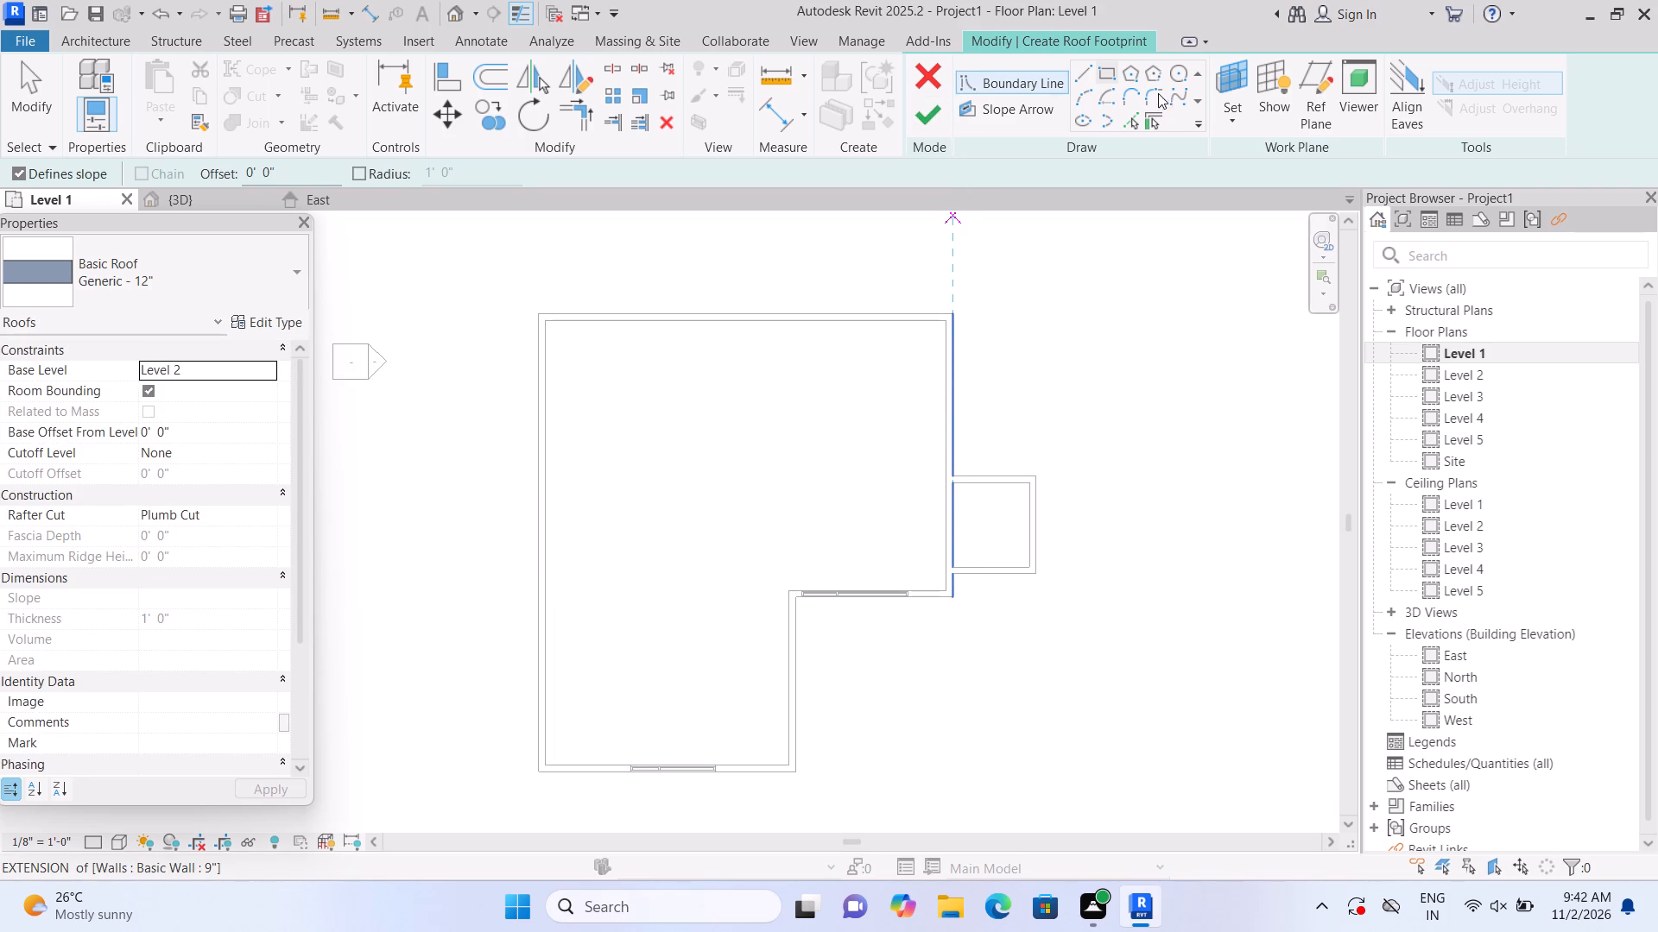
Draw roof boundary lines along the north wall's outer face, 46'-6", and the projecting room's north face, 9'-4 1/2".
left_click(1088, 72)
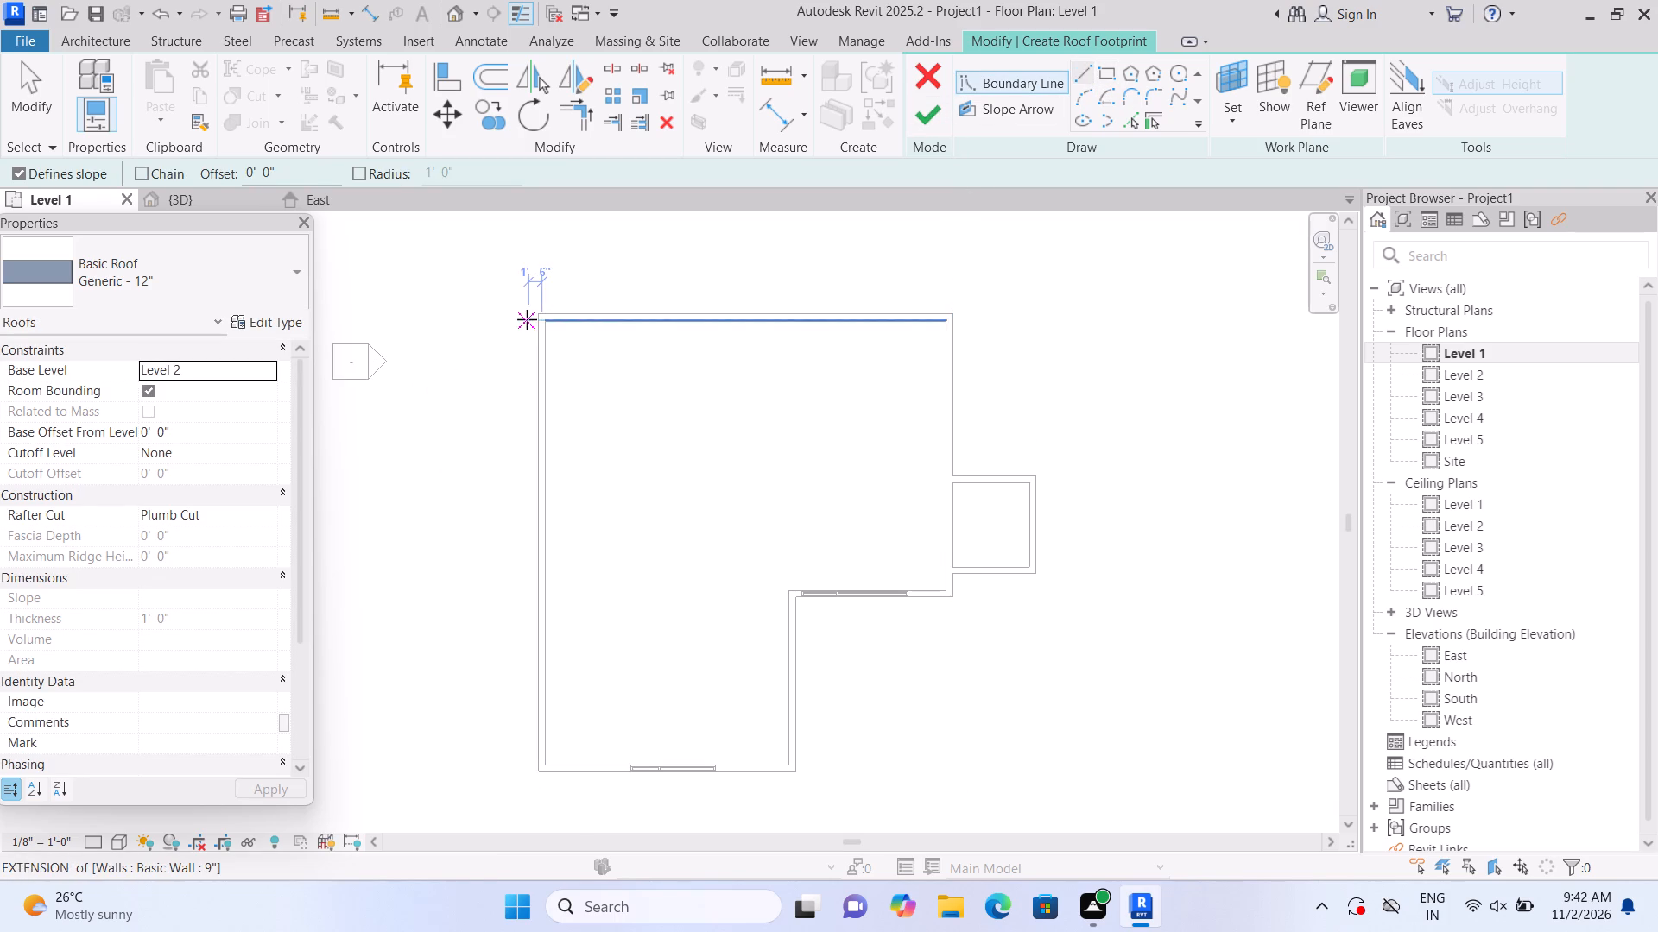
left_click(536, 319)
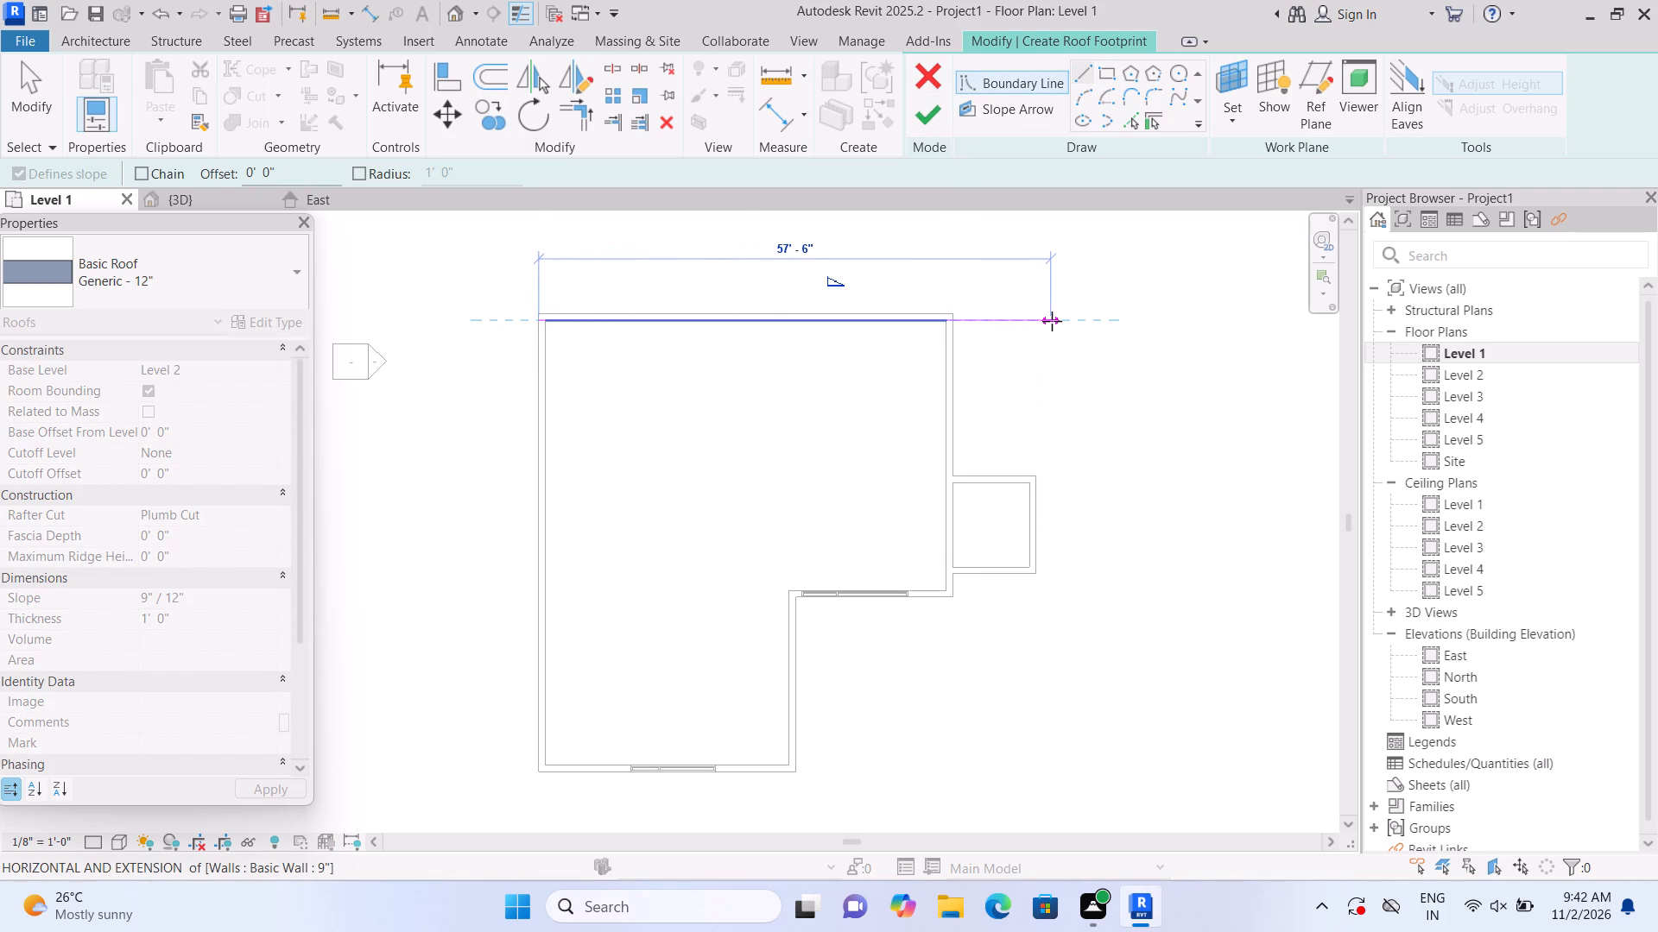
key("Escape")
left_click(537, 316)
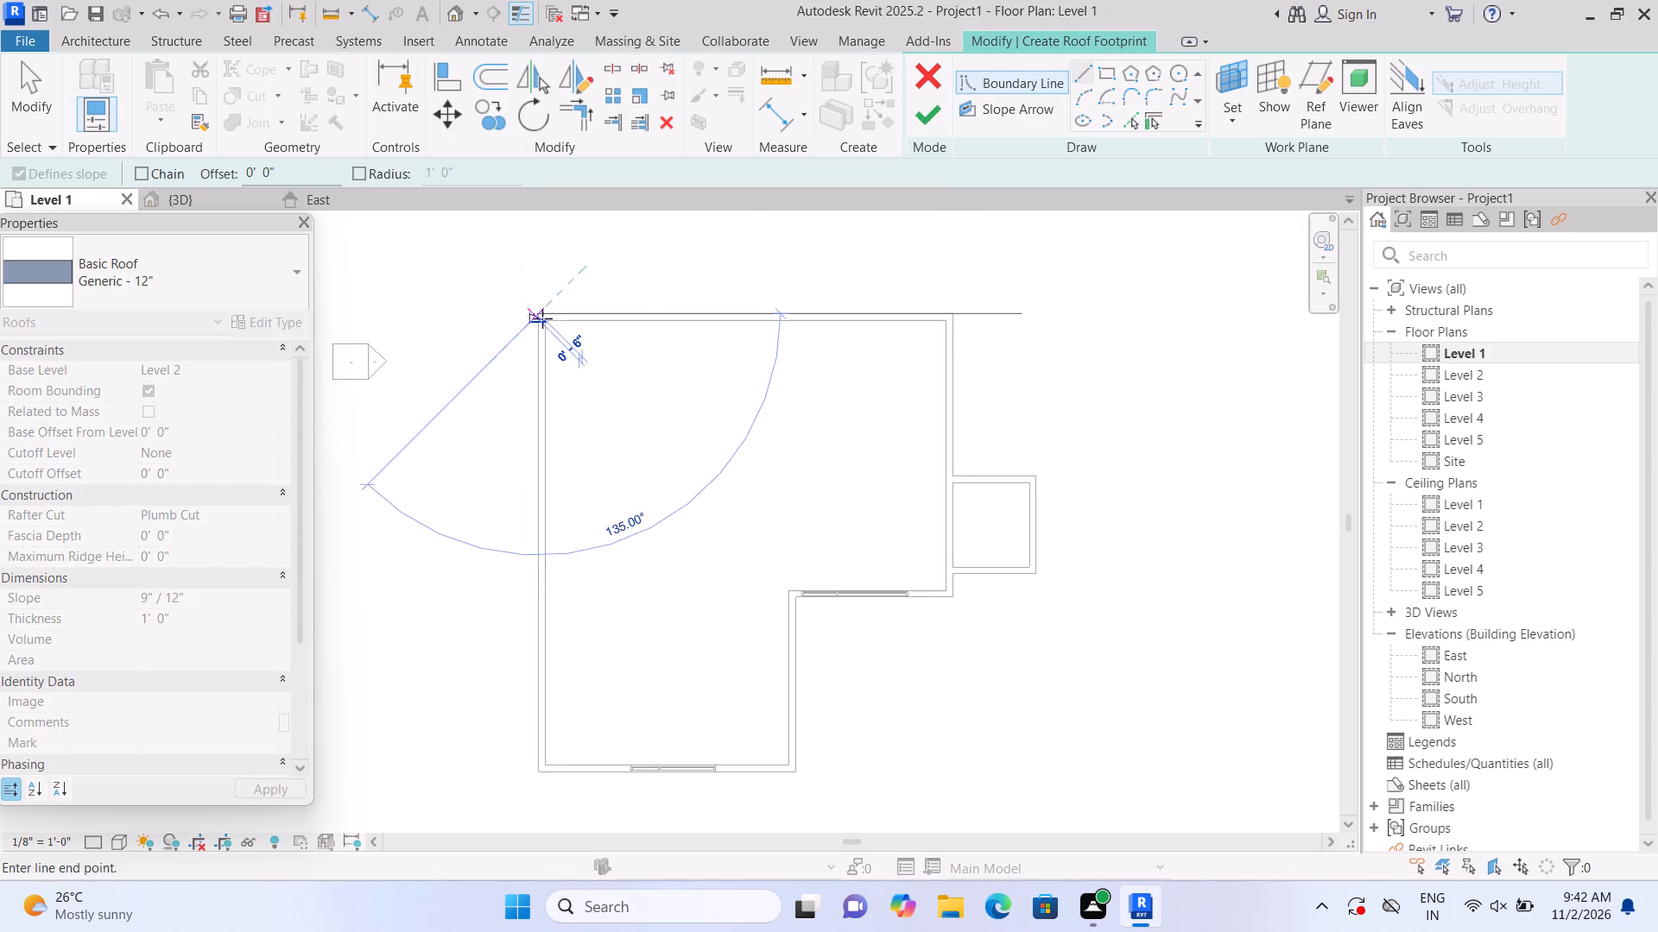
left_click(952, 314)
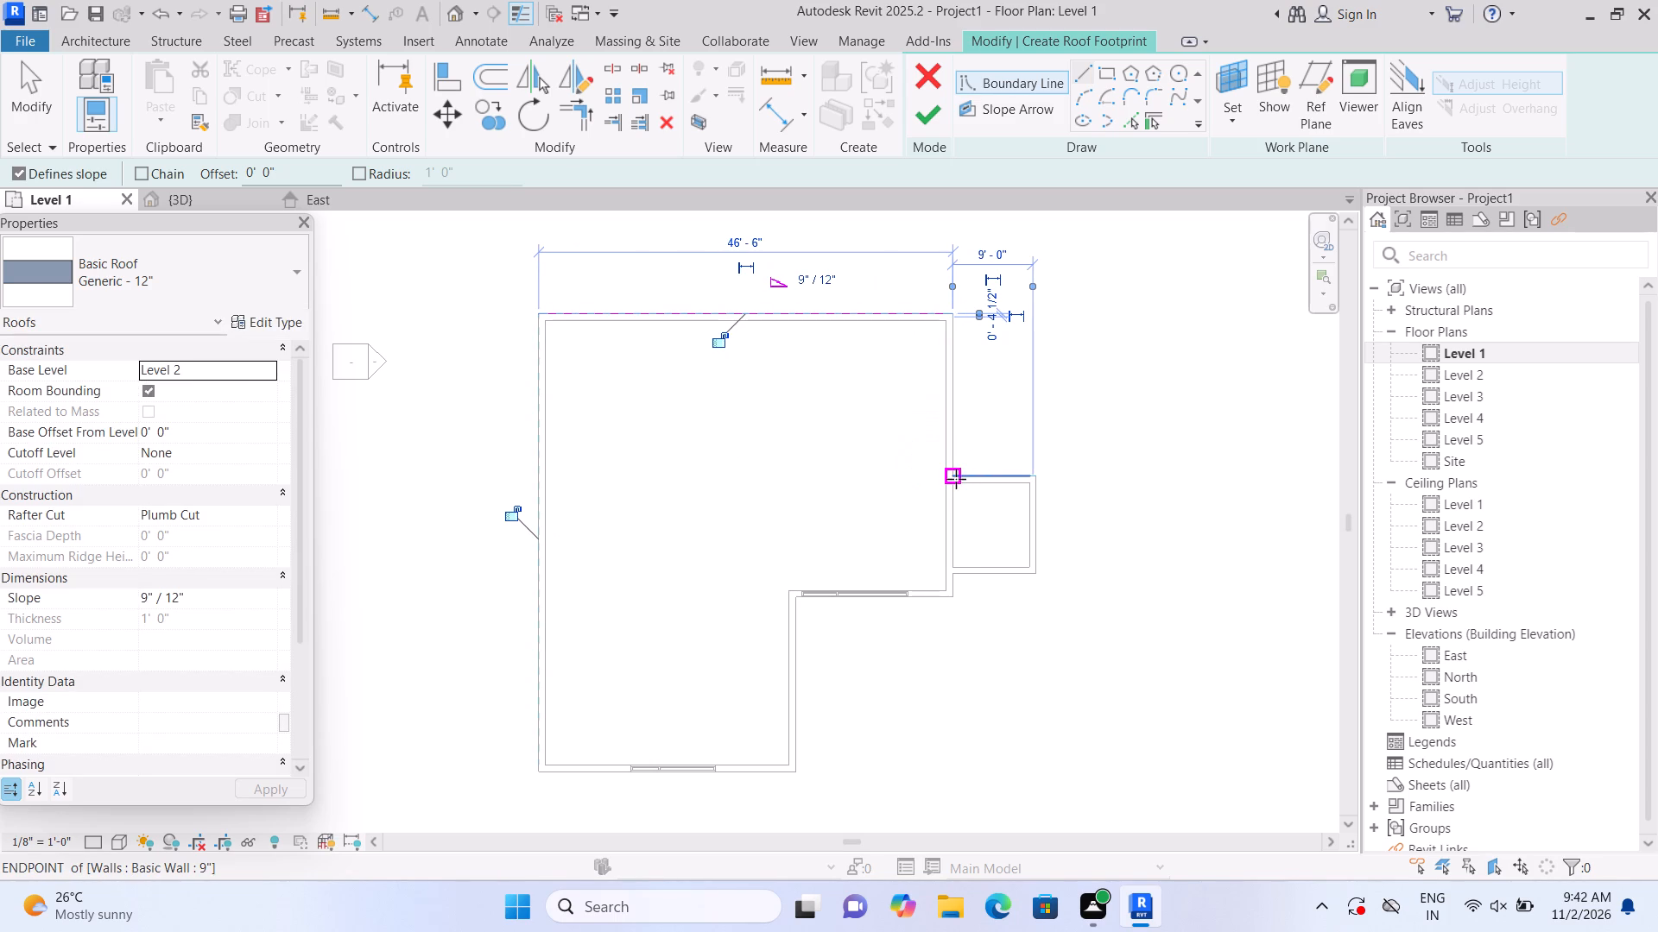
left_click(956, 479)
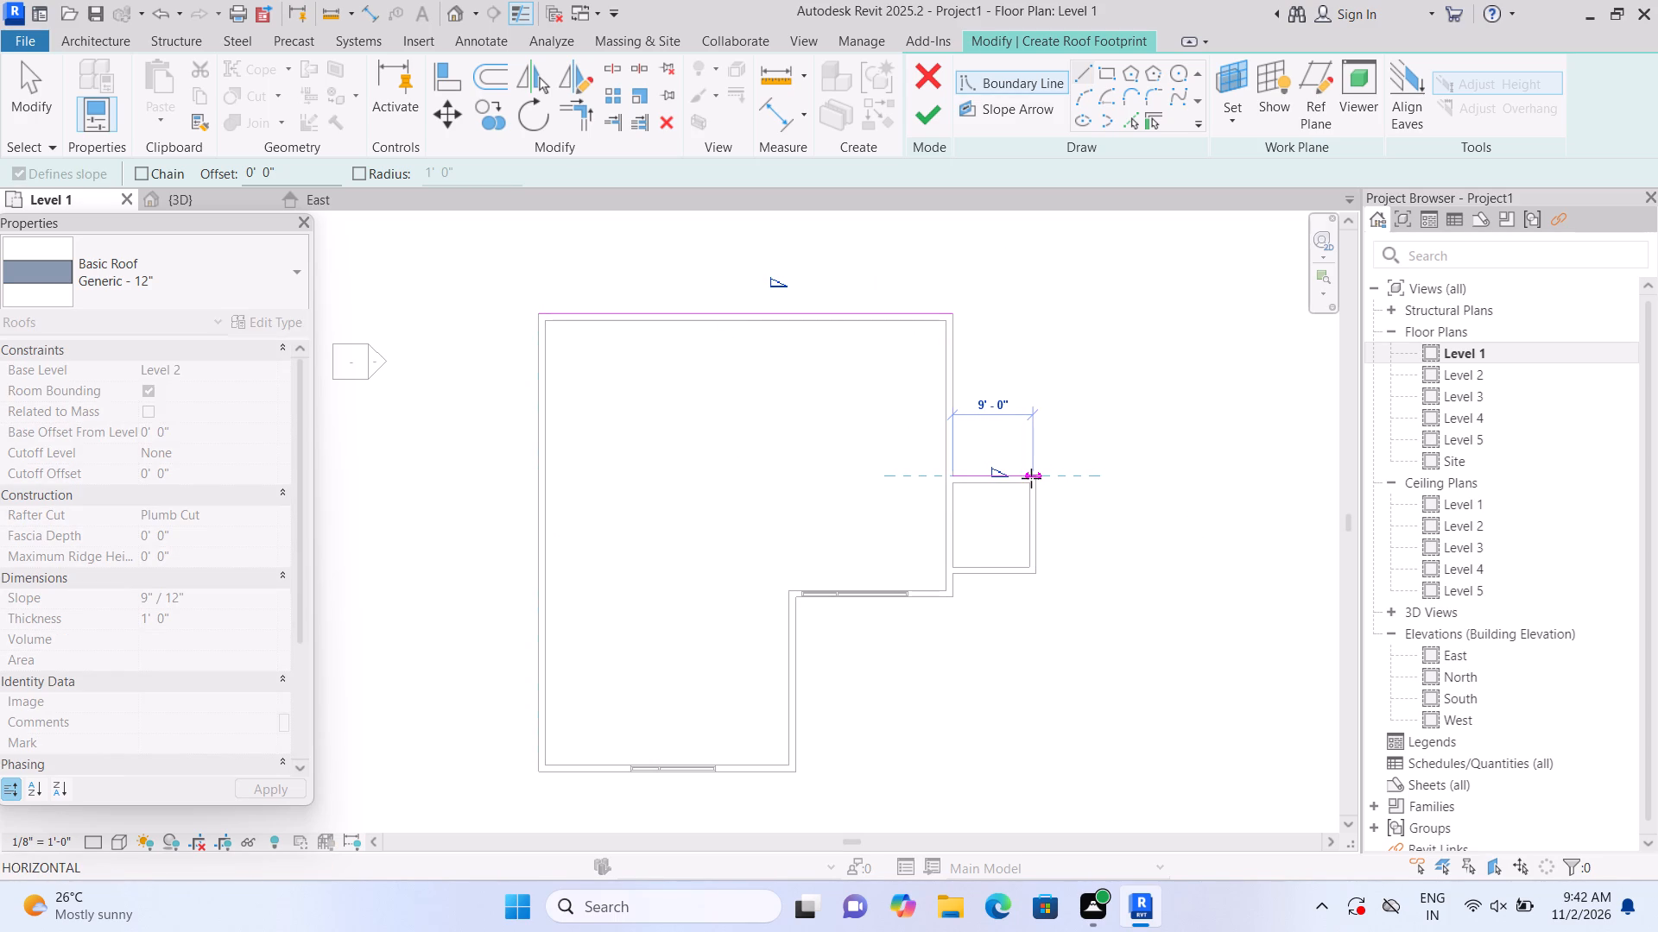
left_click(1042, 478)
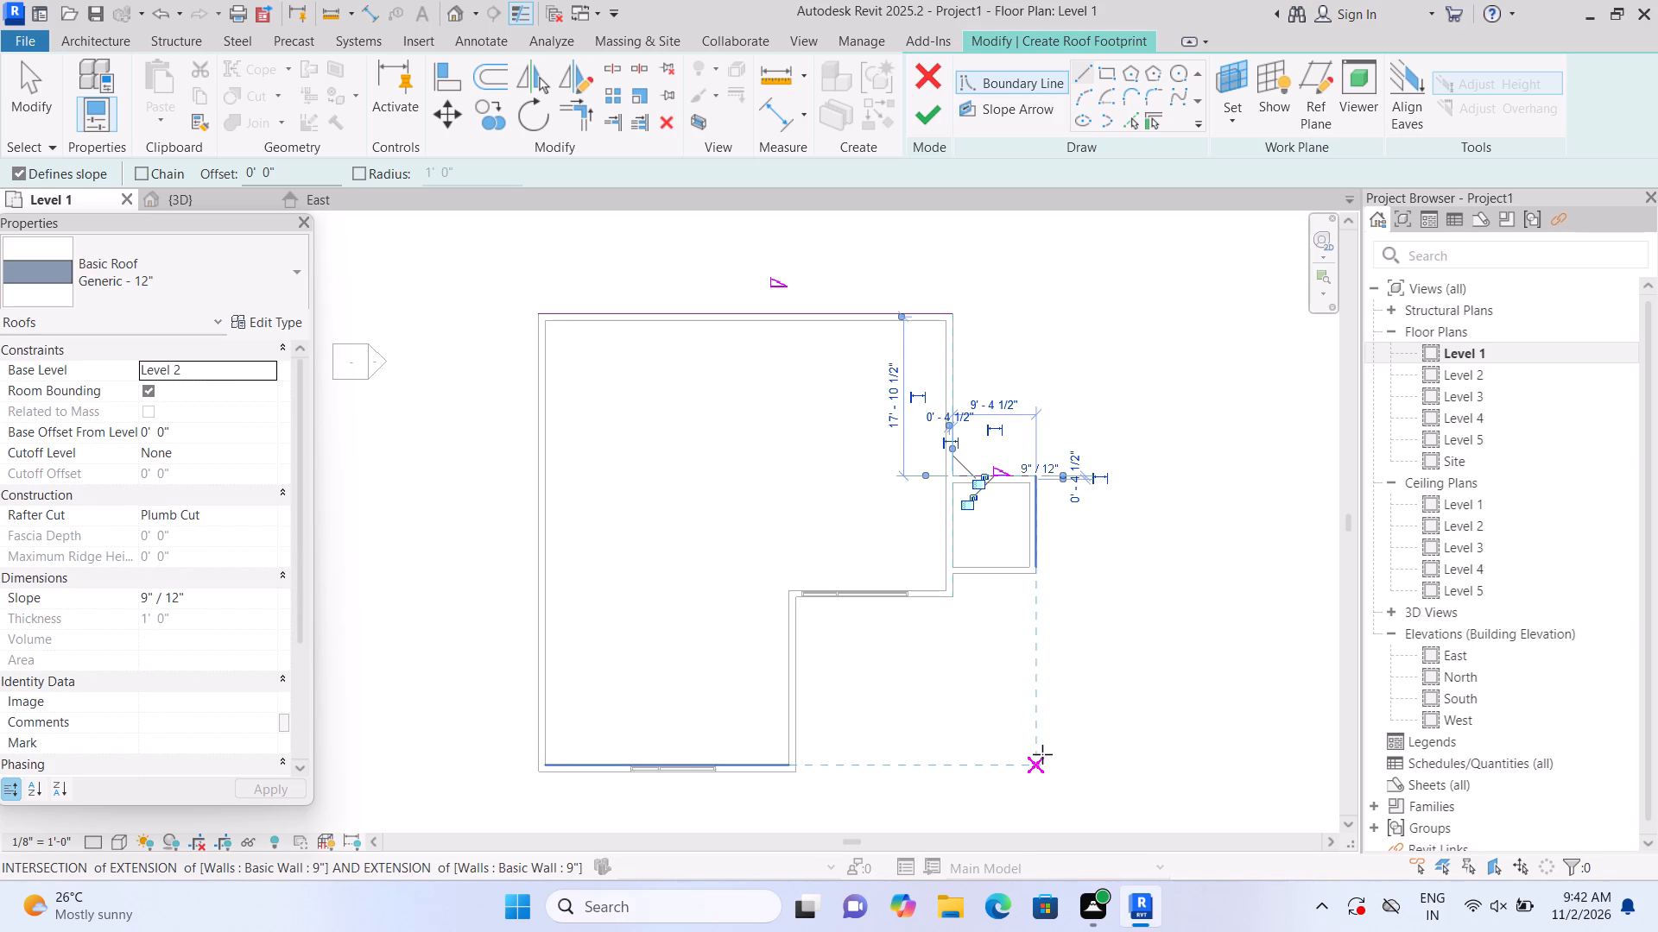
Extend the boundary 33'-3" south from the projecting room's northeast corner, then 55'-10 1/2" west to the building's southwest corner.
scroll(1042, 754, "up", 4)
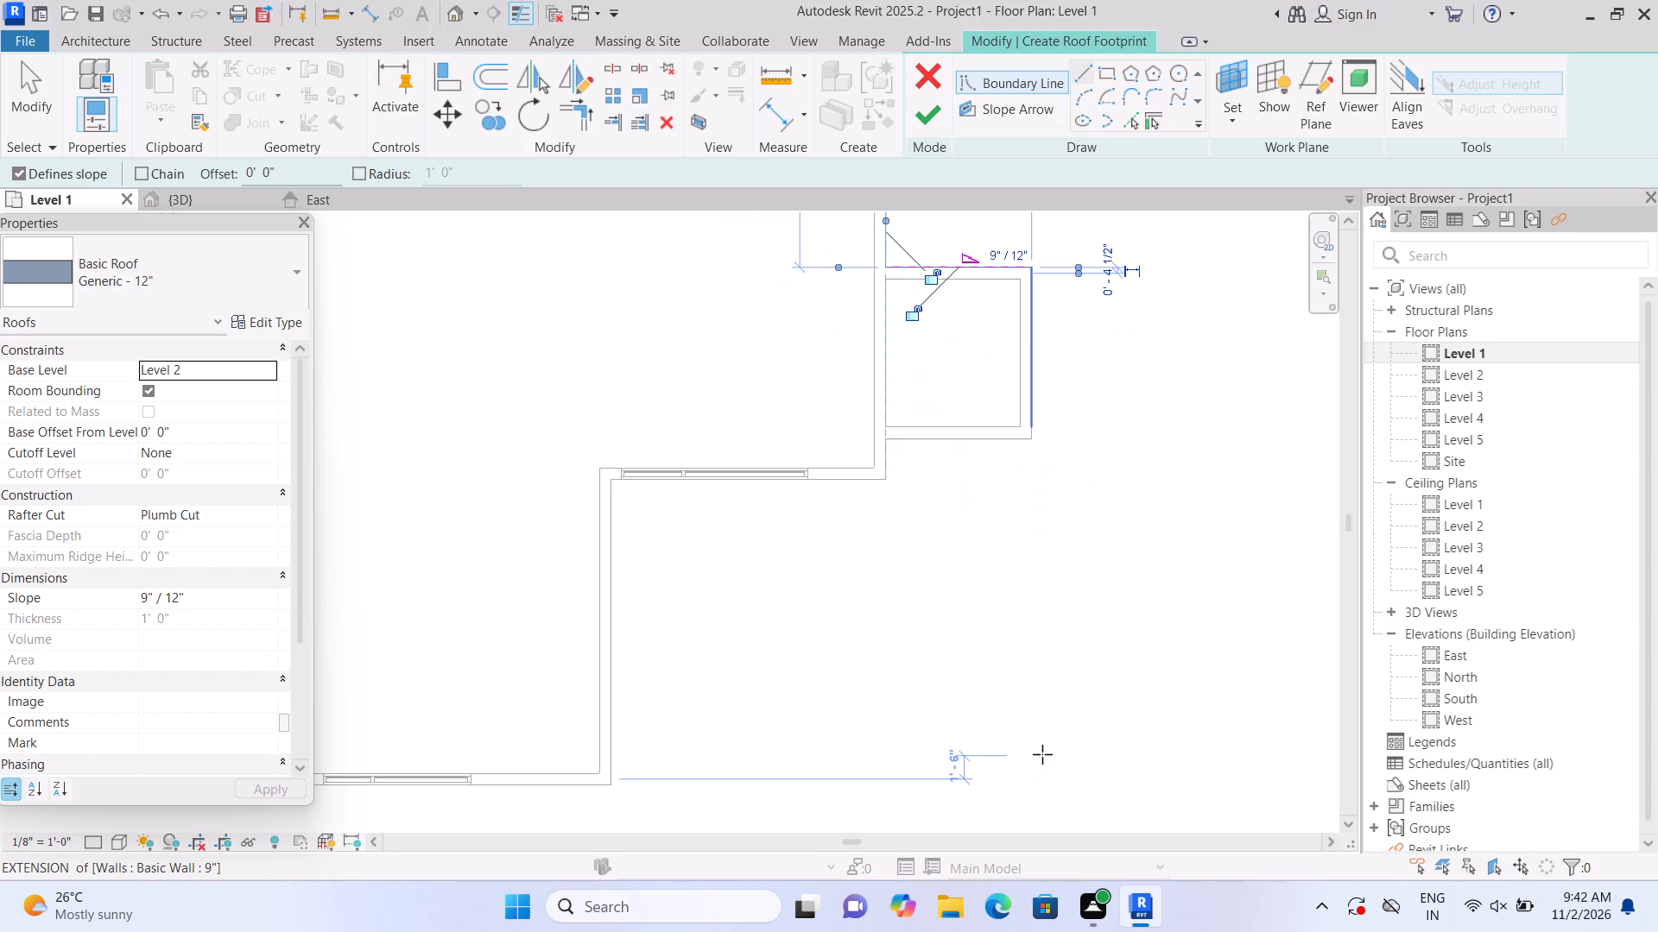
left_click(1039, 266)
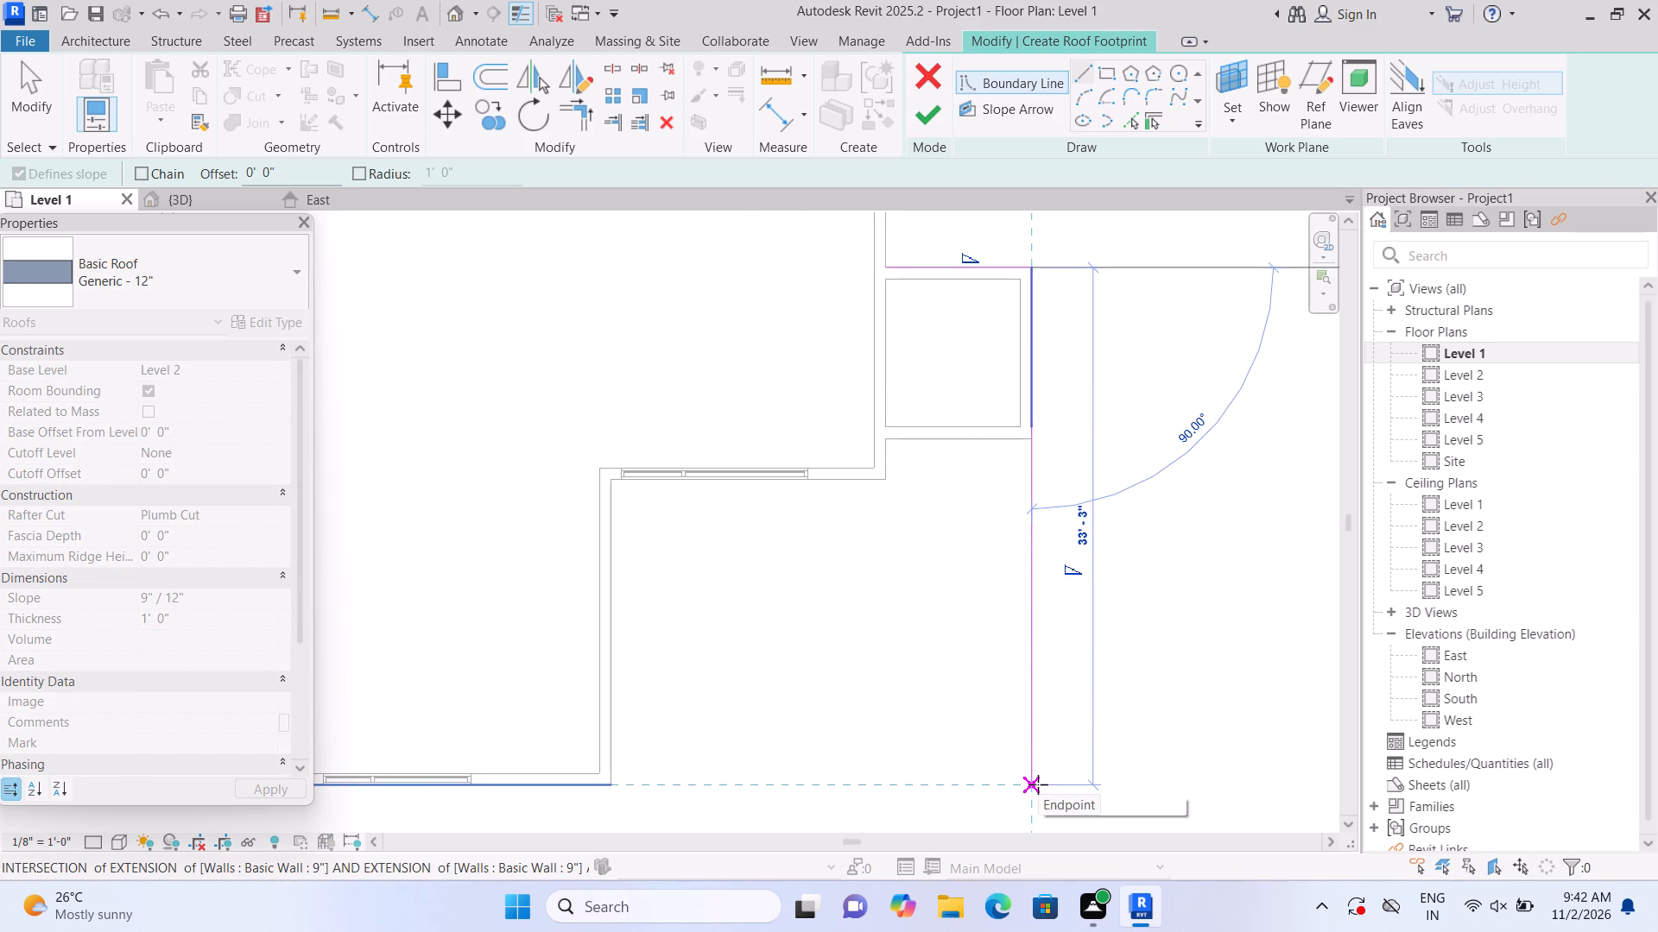
left_click(1039, 784)
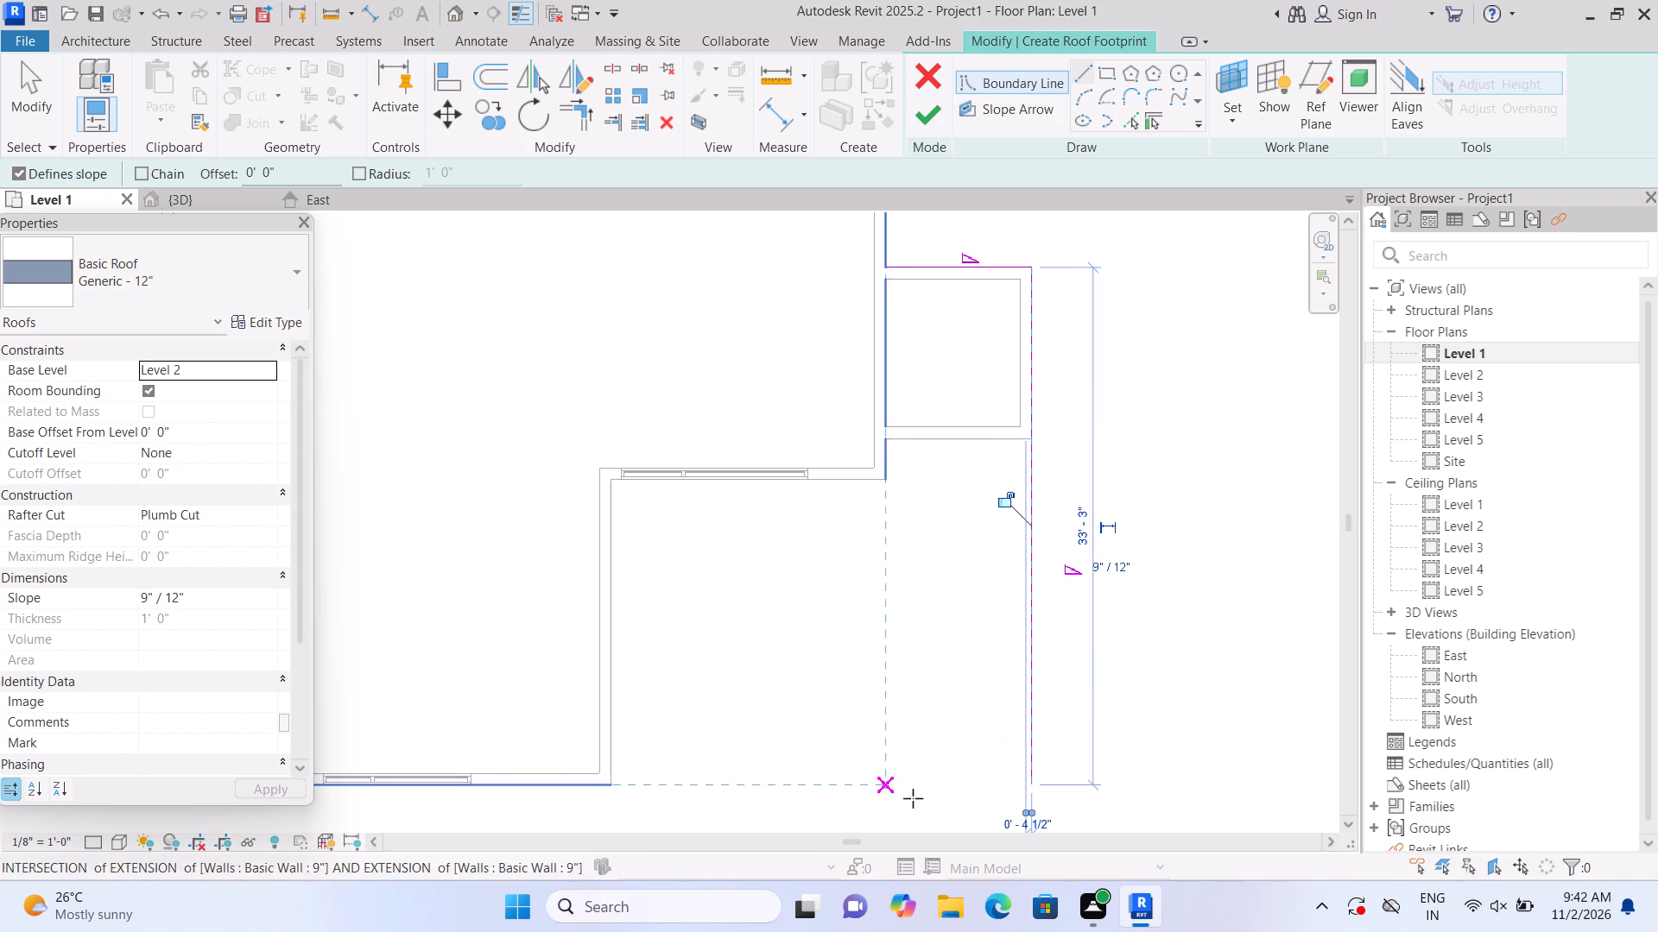
left_click(1037, 783)
scroll(826, 783, "up", 1)
middle_click_drag(826, 783, 1011, 593)
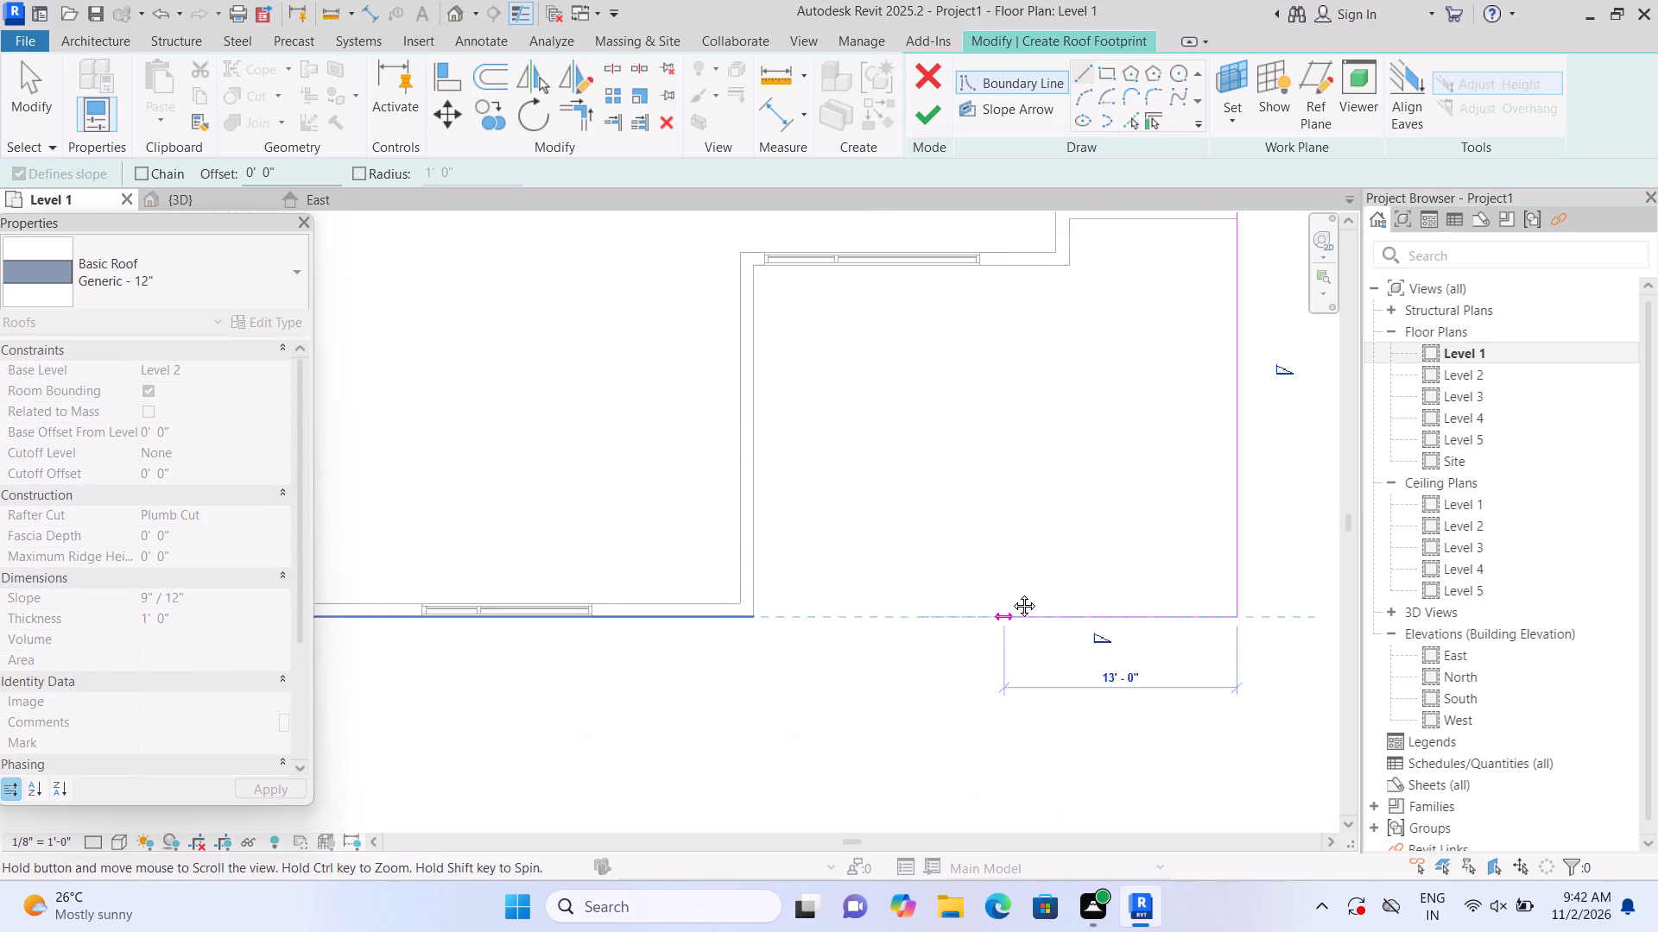
middle_click_drag(1011, 593, 1015, 588)
middle_click_drag(598, 576, 1029, 629)
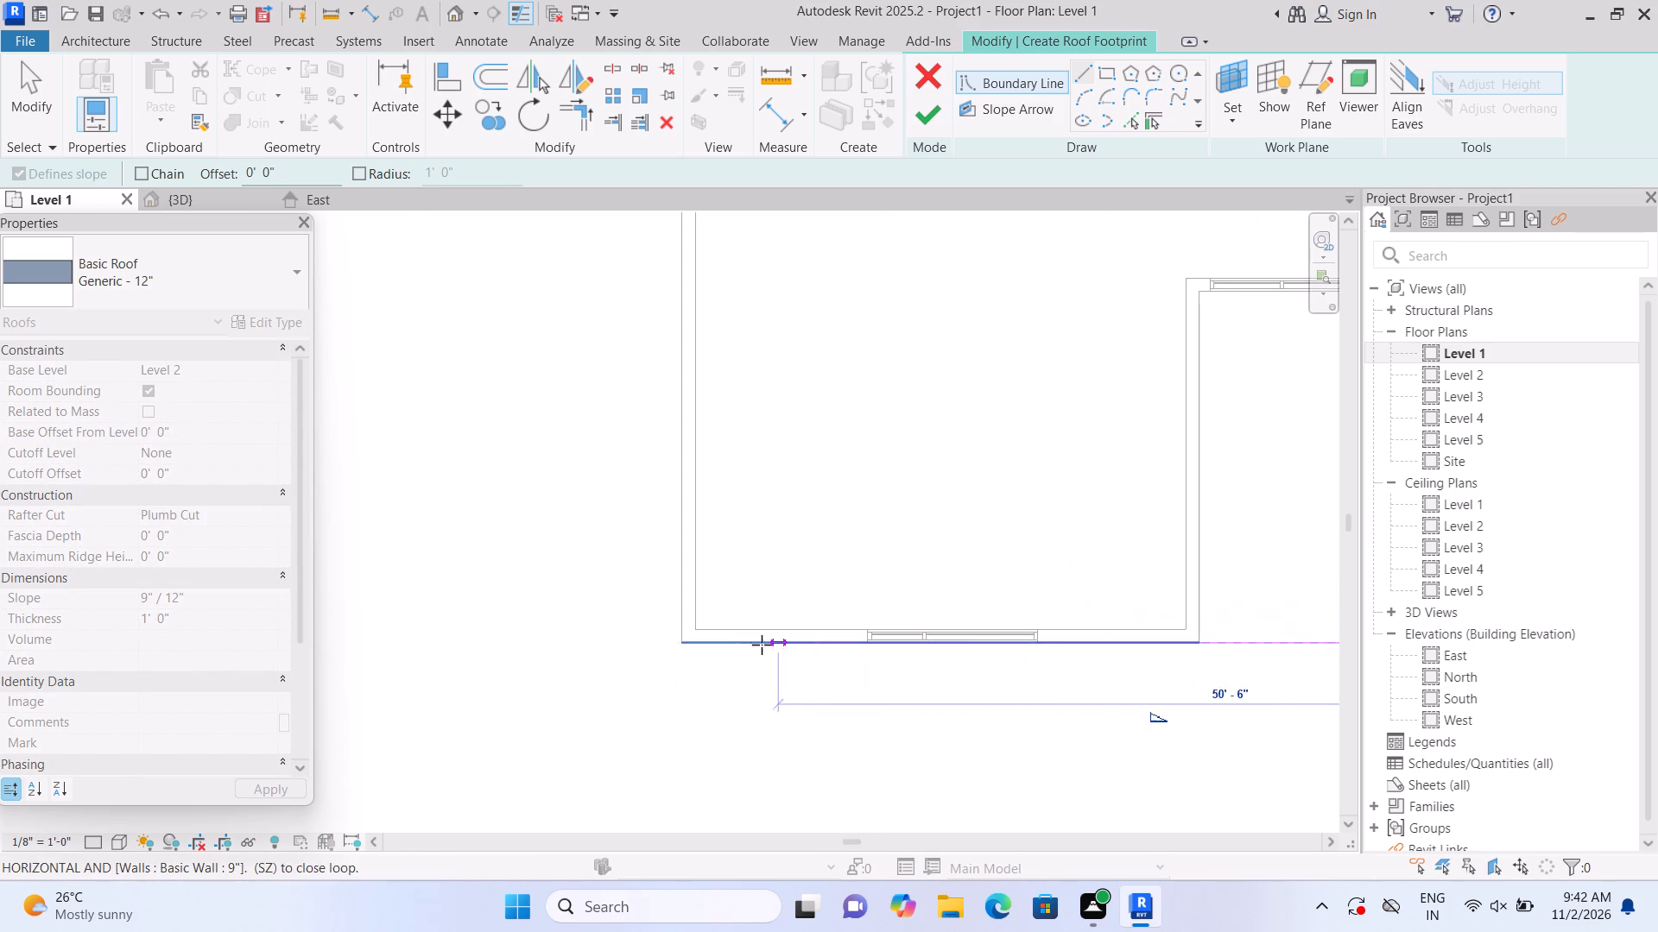
left_click(677, 638)
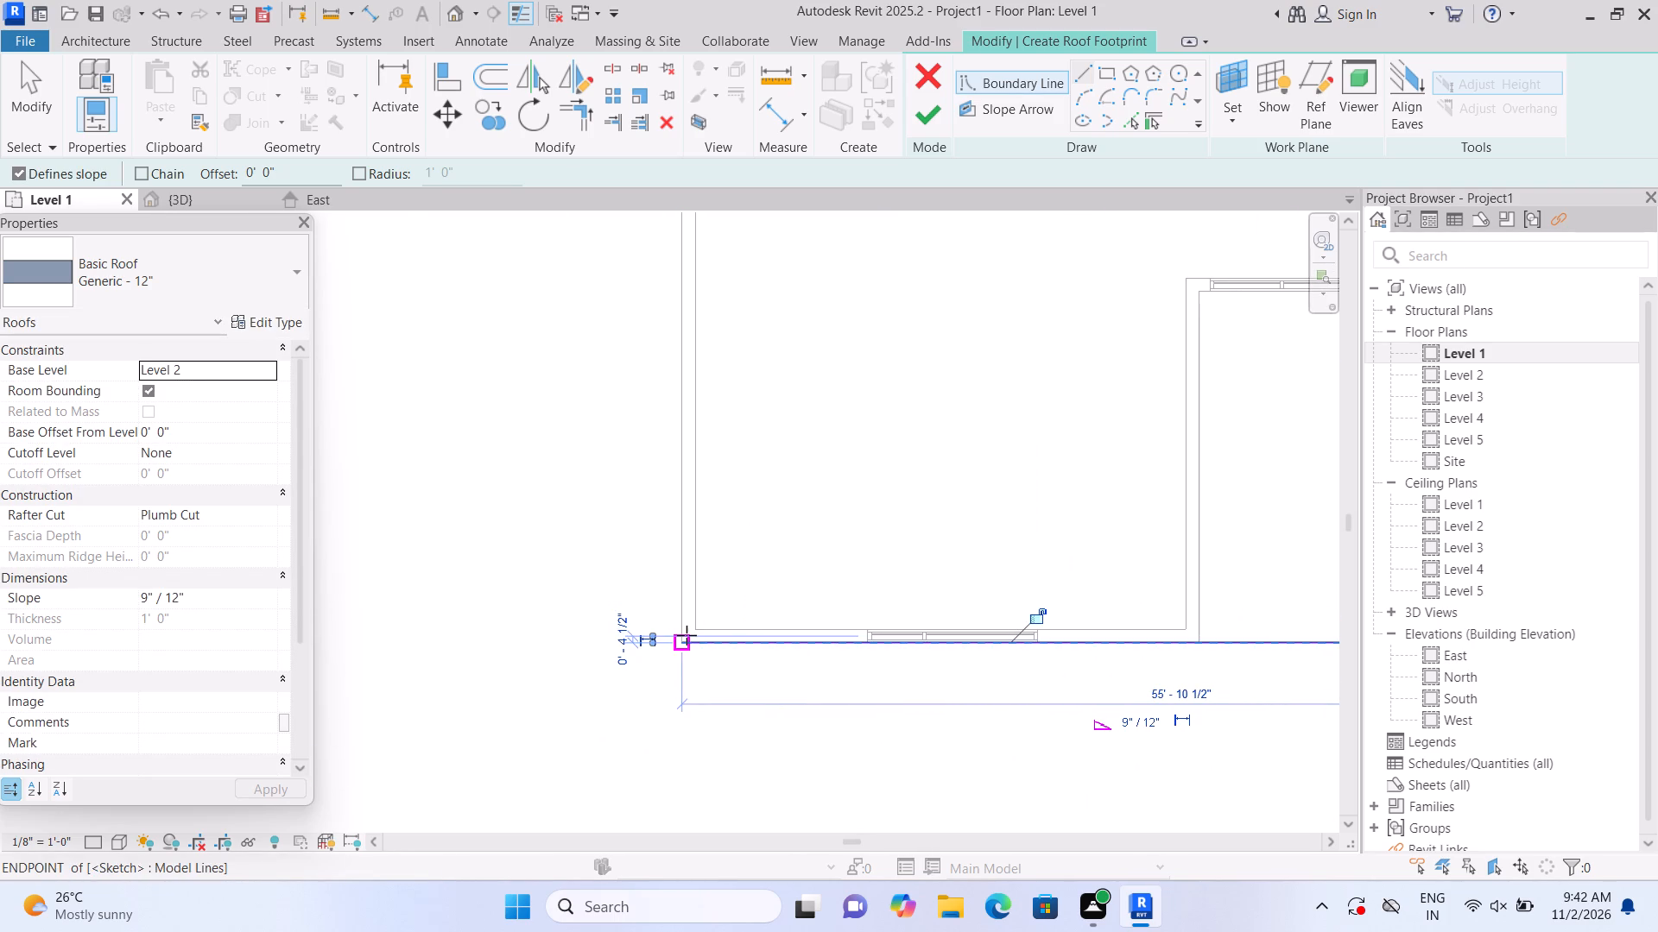
Draw the boundary line along the west wall's outer face from the southwest corner up to the northwest corner.
left_click(687, 636)
middle_click_drag(665, 438, 668, 776)
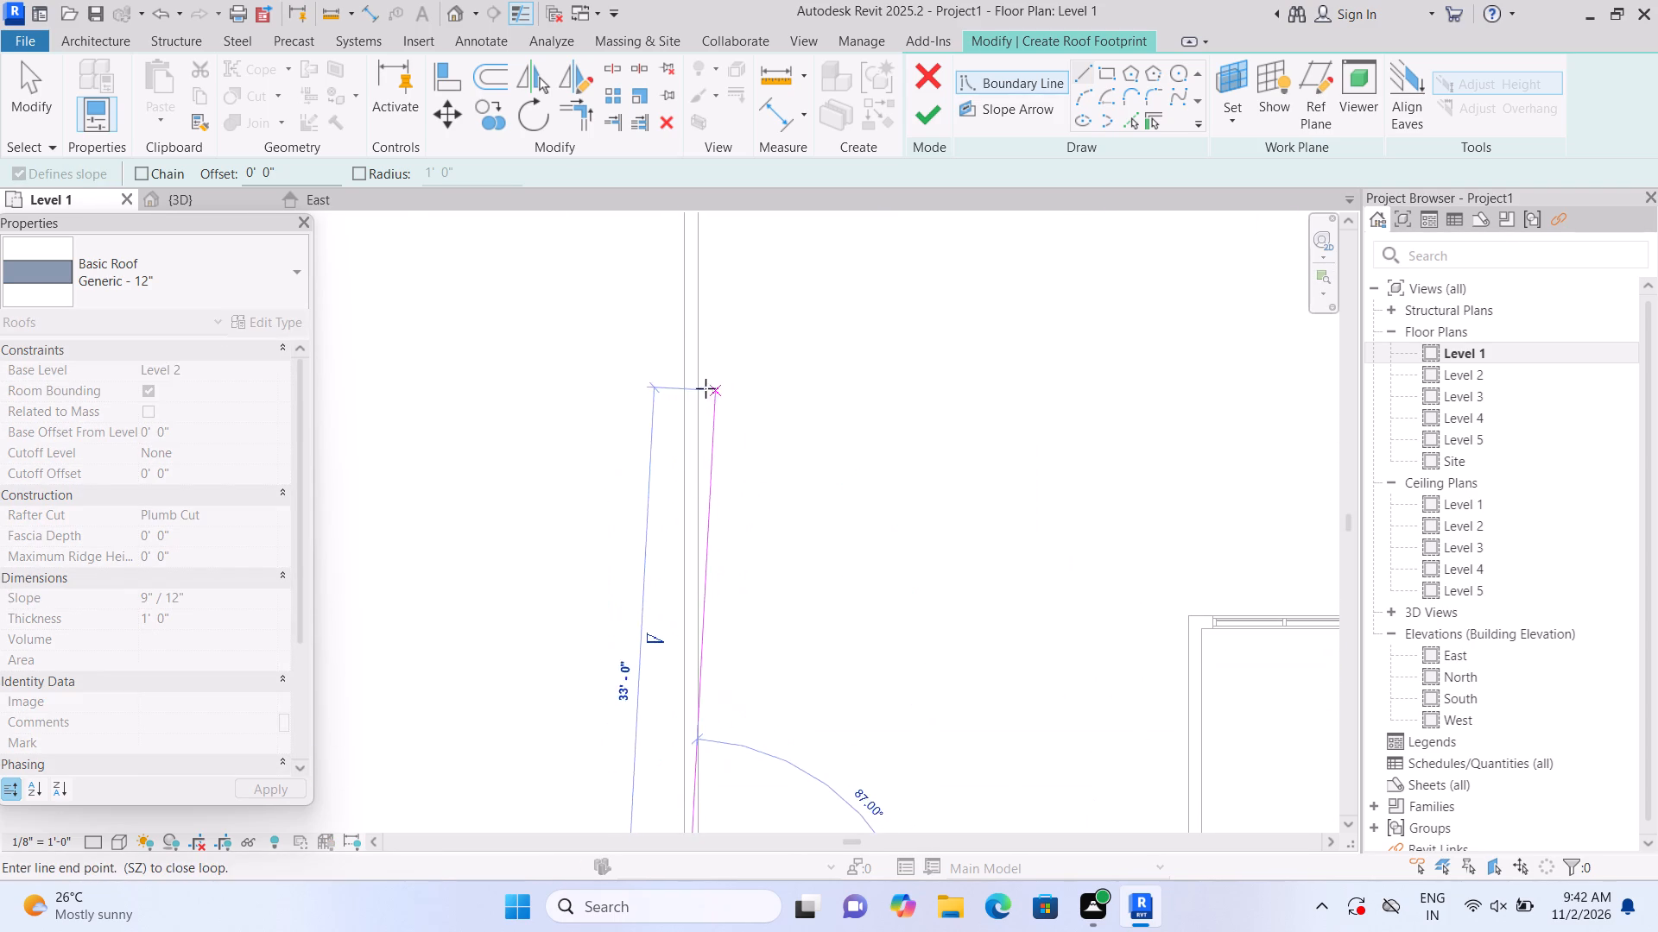
scroll(671, 332, "up", 1)
middle_click_drag(671, 332, 670, 611)
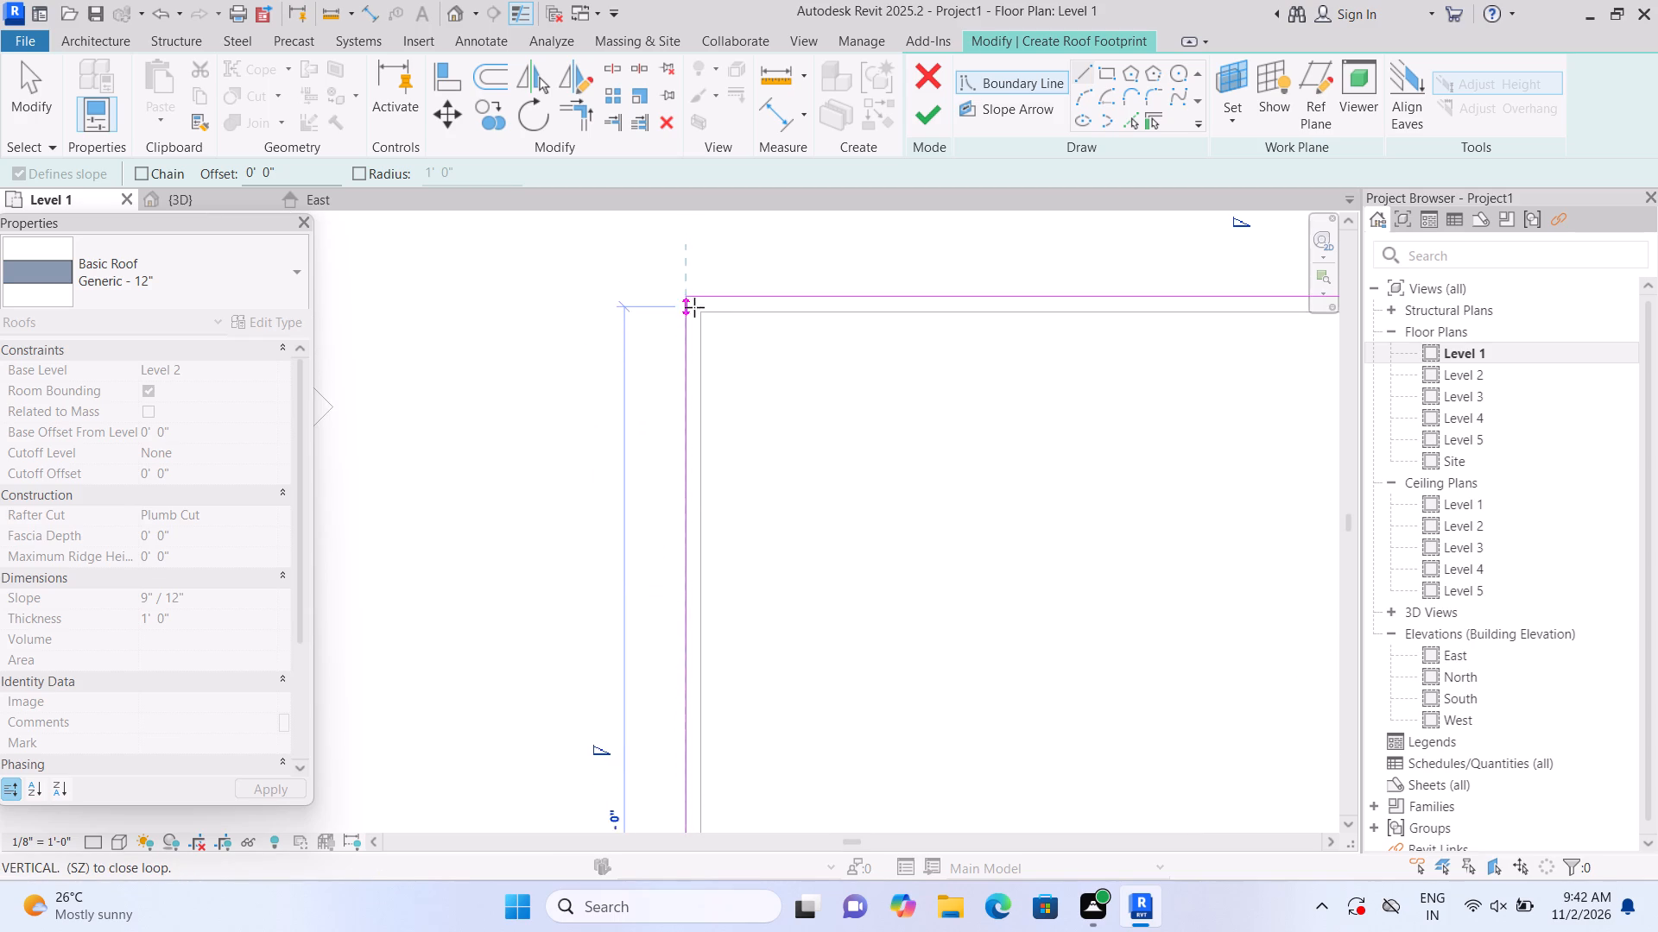
left_click(692, 300)
scroll(448, 459, "down", 10)
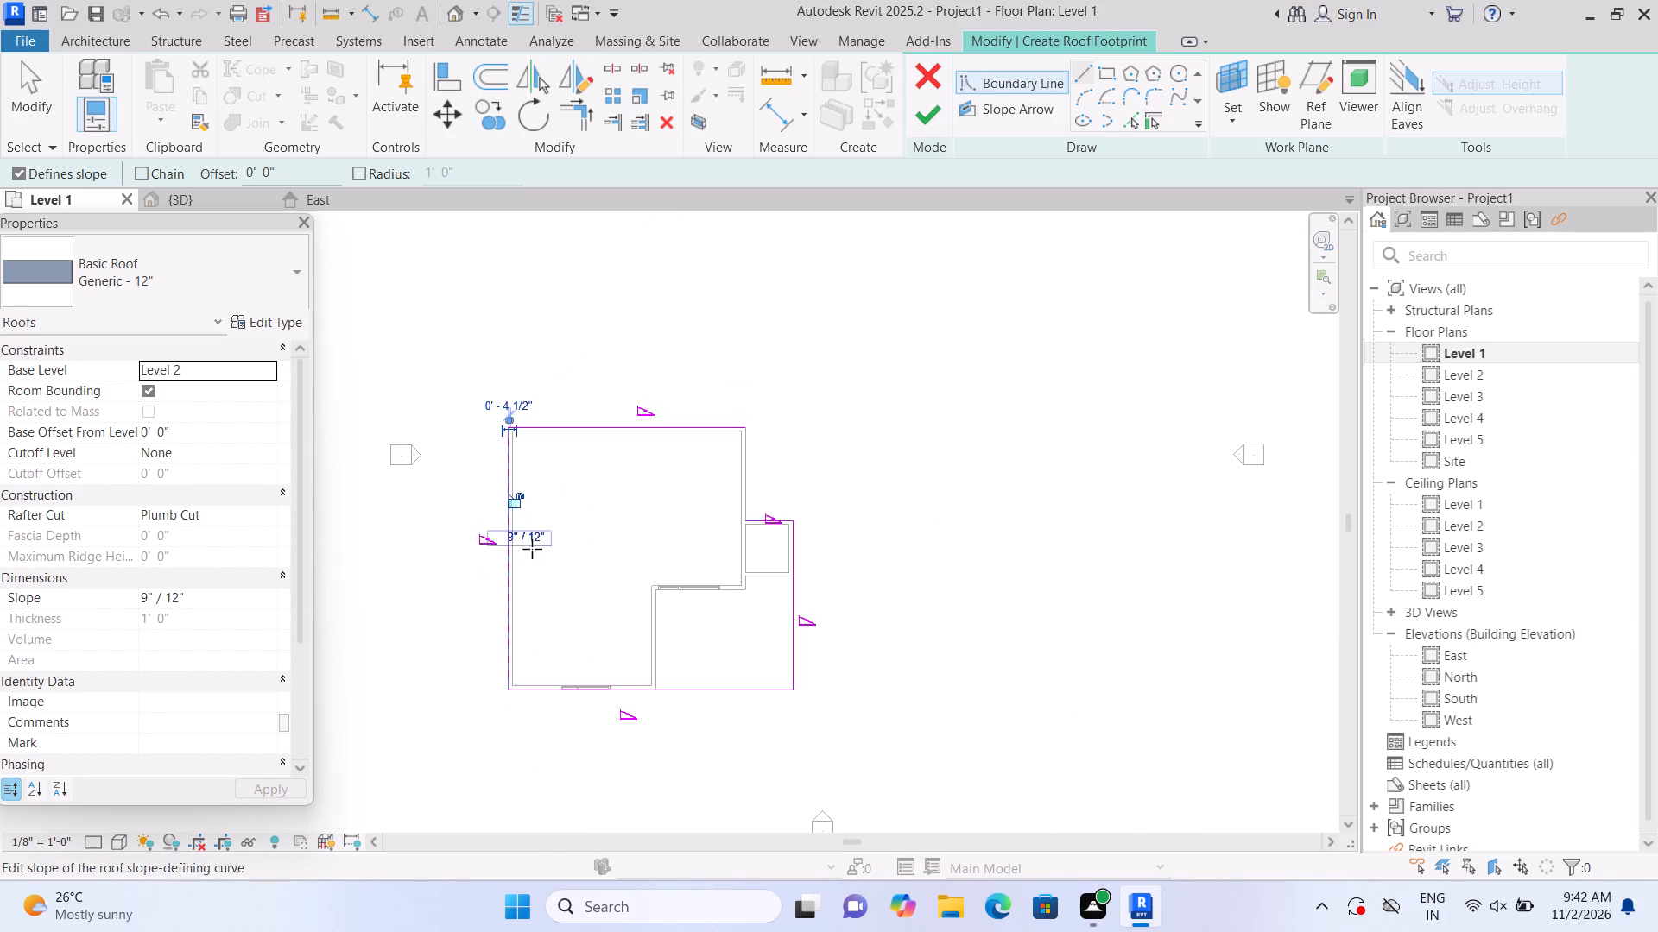
scroll(551, 538, "up", 2)
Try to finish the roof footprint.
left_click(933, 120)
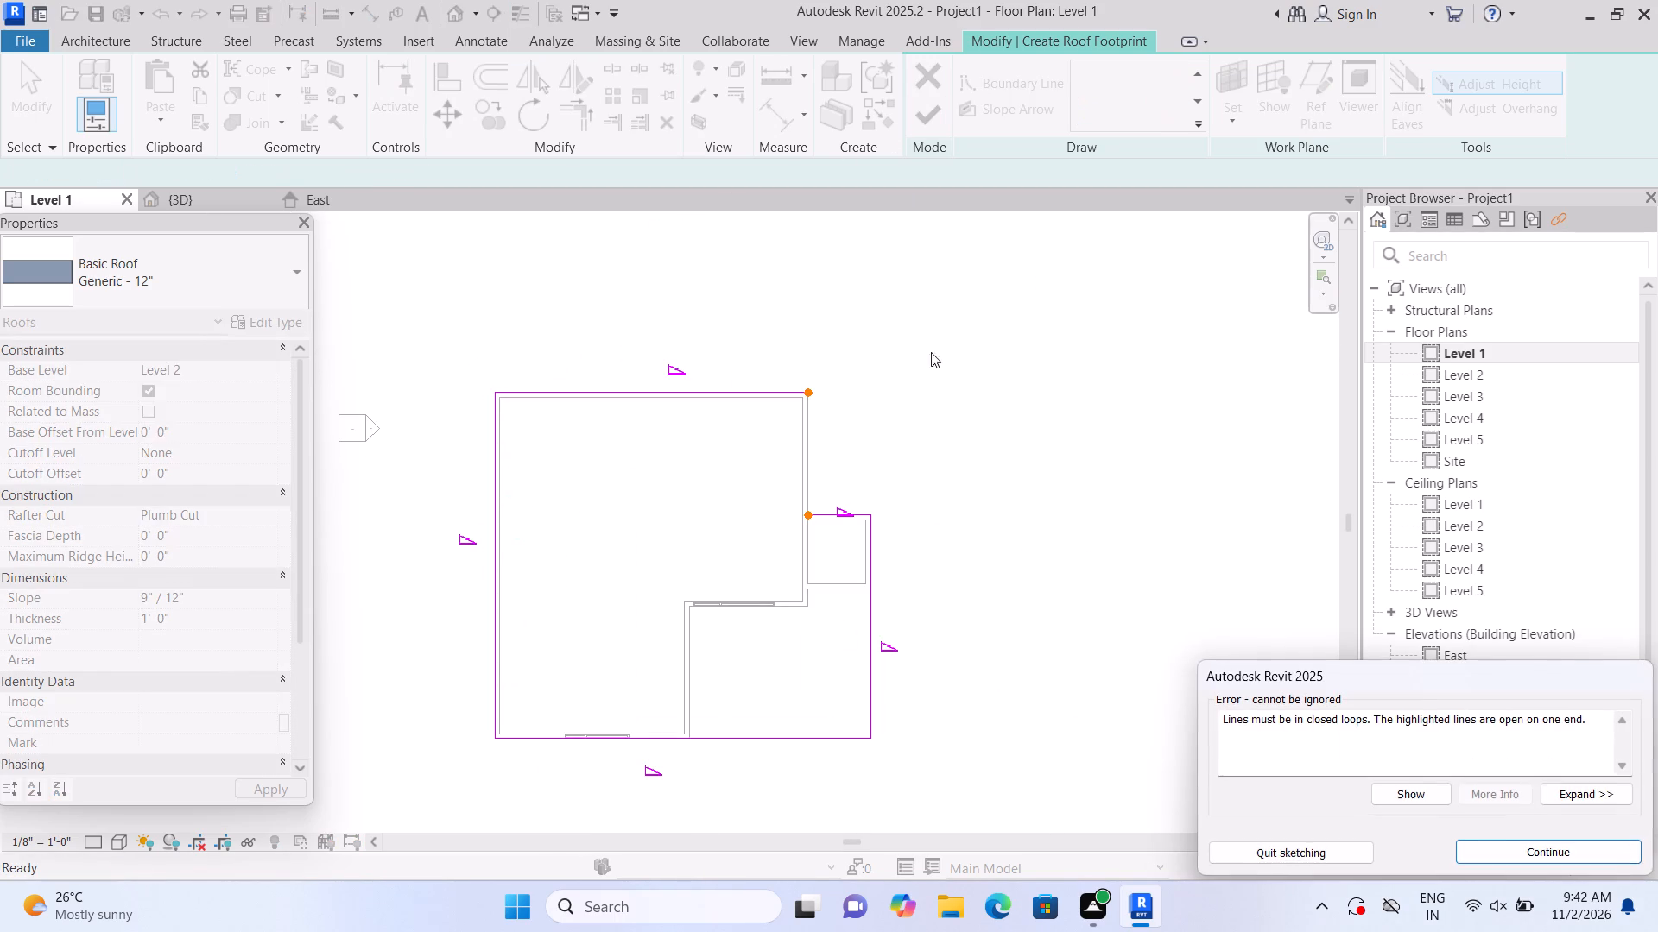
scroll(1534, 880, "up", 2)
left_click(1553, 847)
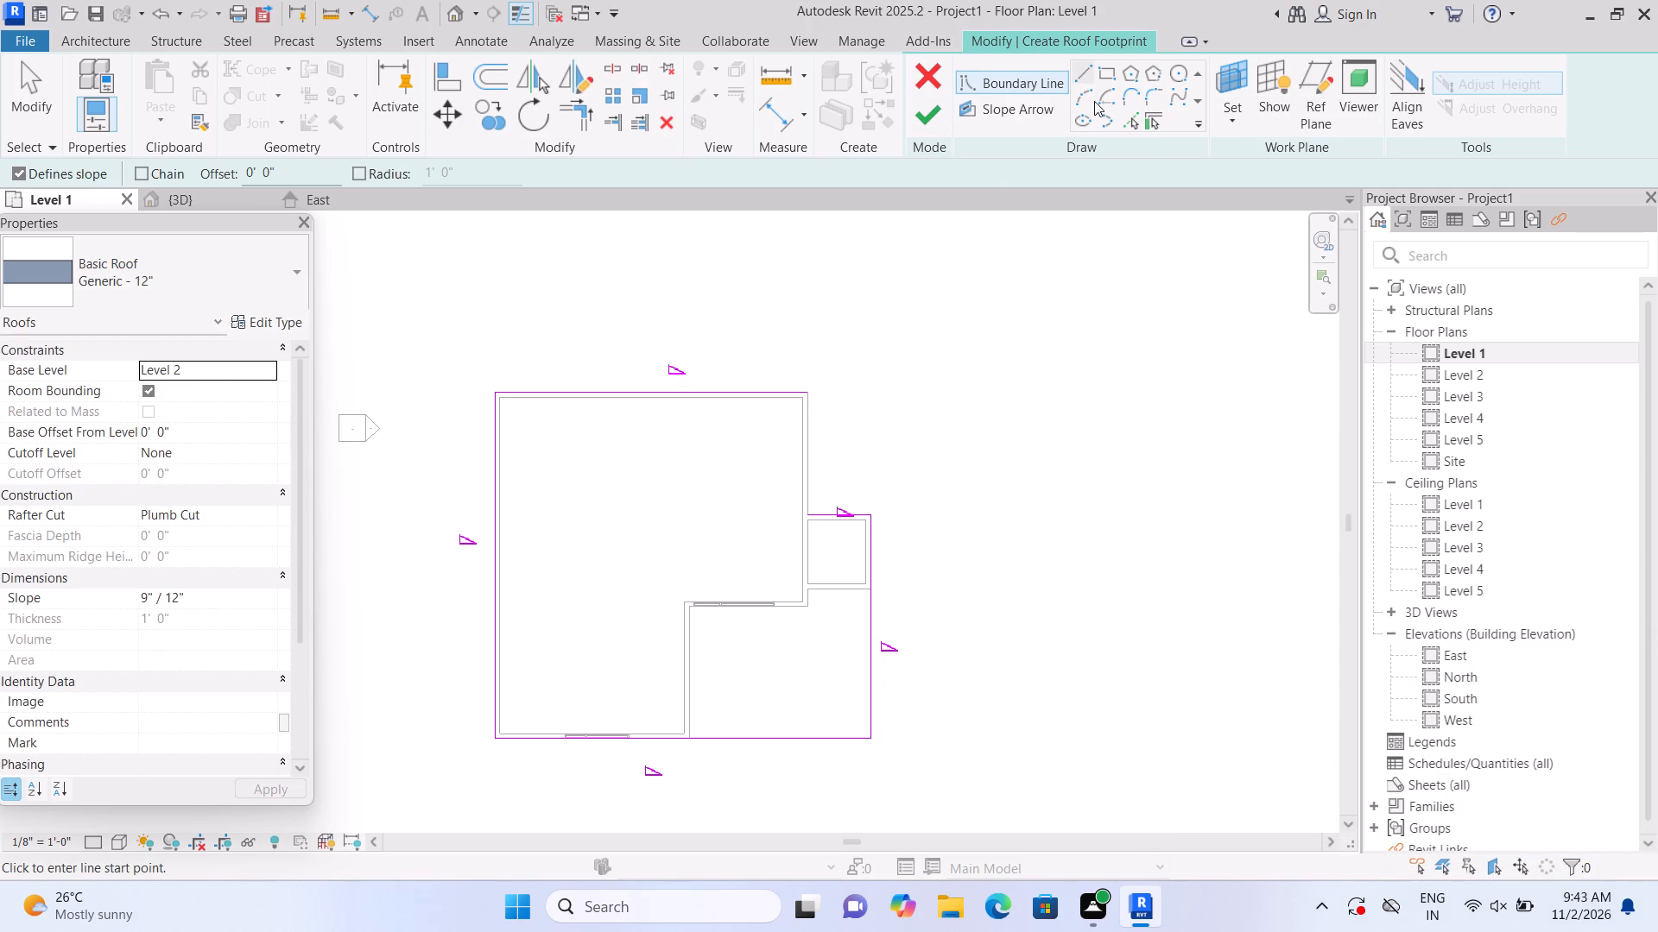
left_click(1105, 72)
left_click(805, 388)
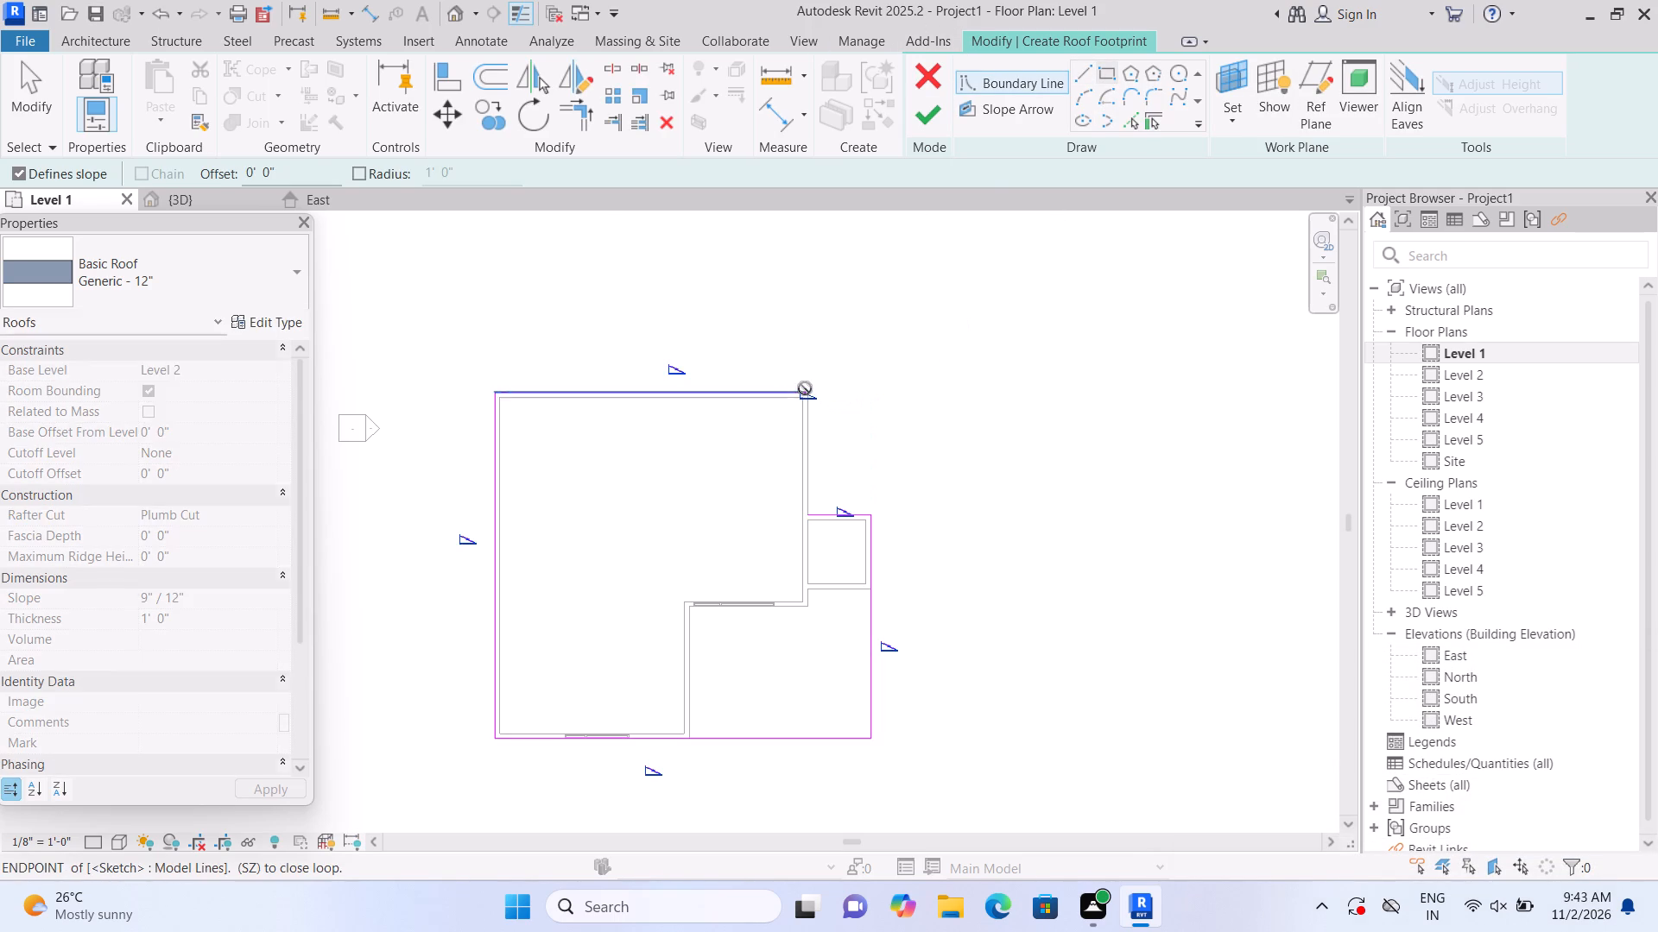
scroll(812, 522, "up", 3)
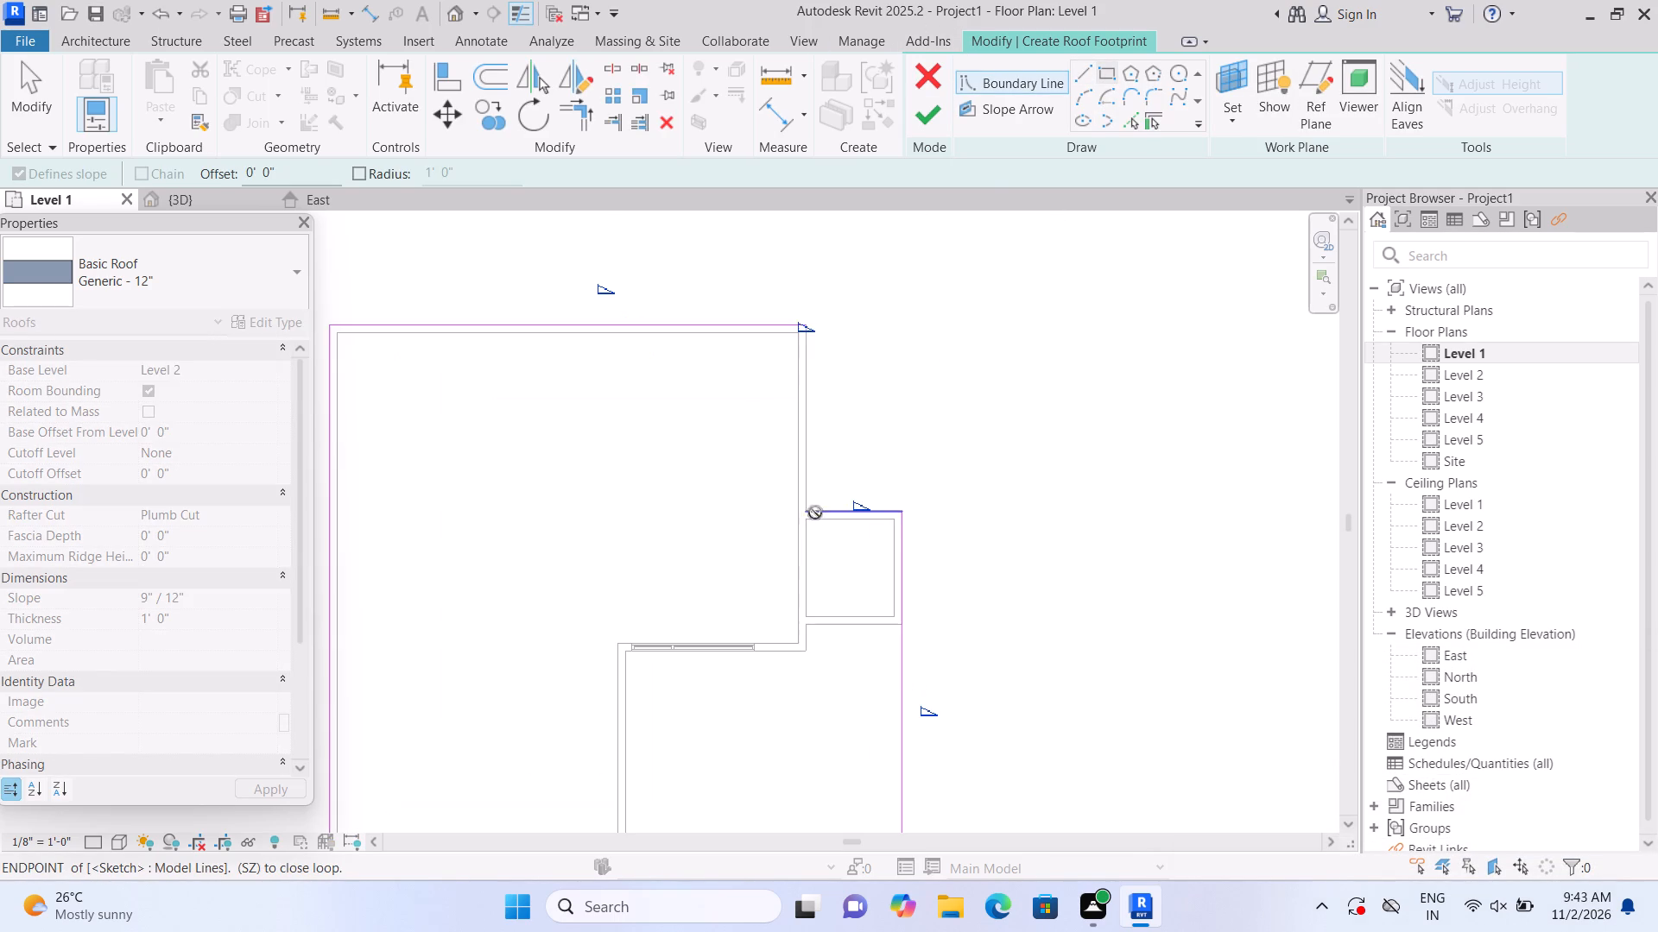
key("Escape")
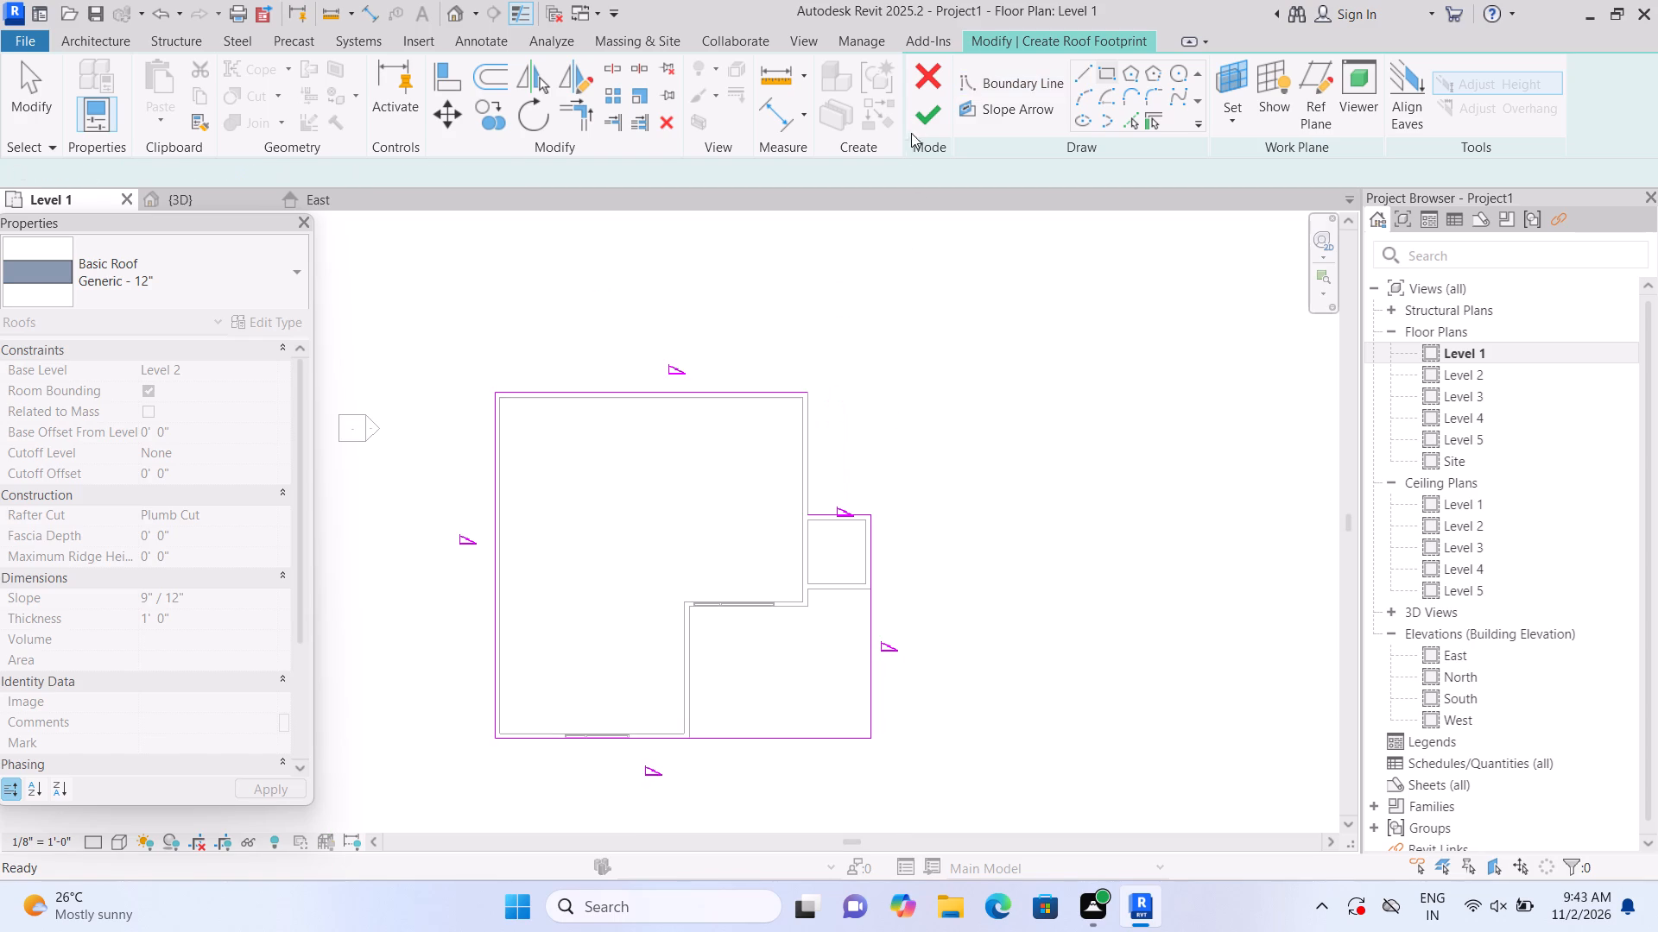
Close the boundary along the east wall from the northeast corner down to the projecting room and finish the footprint roof.
left_click(1085, 71)
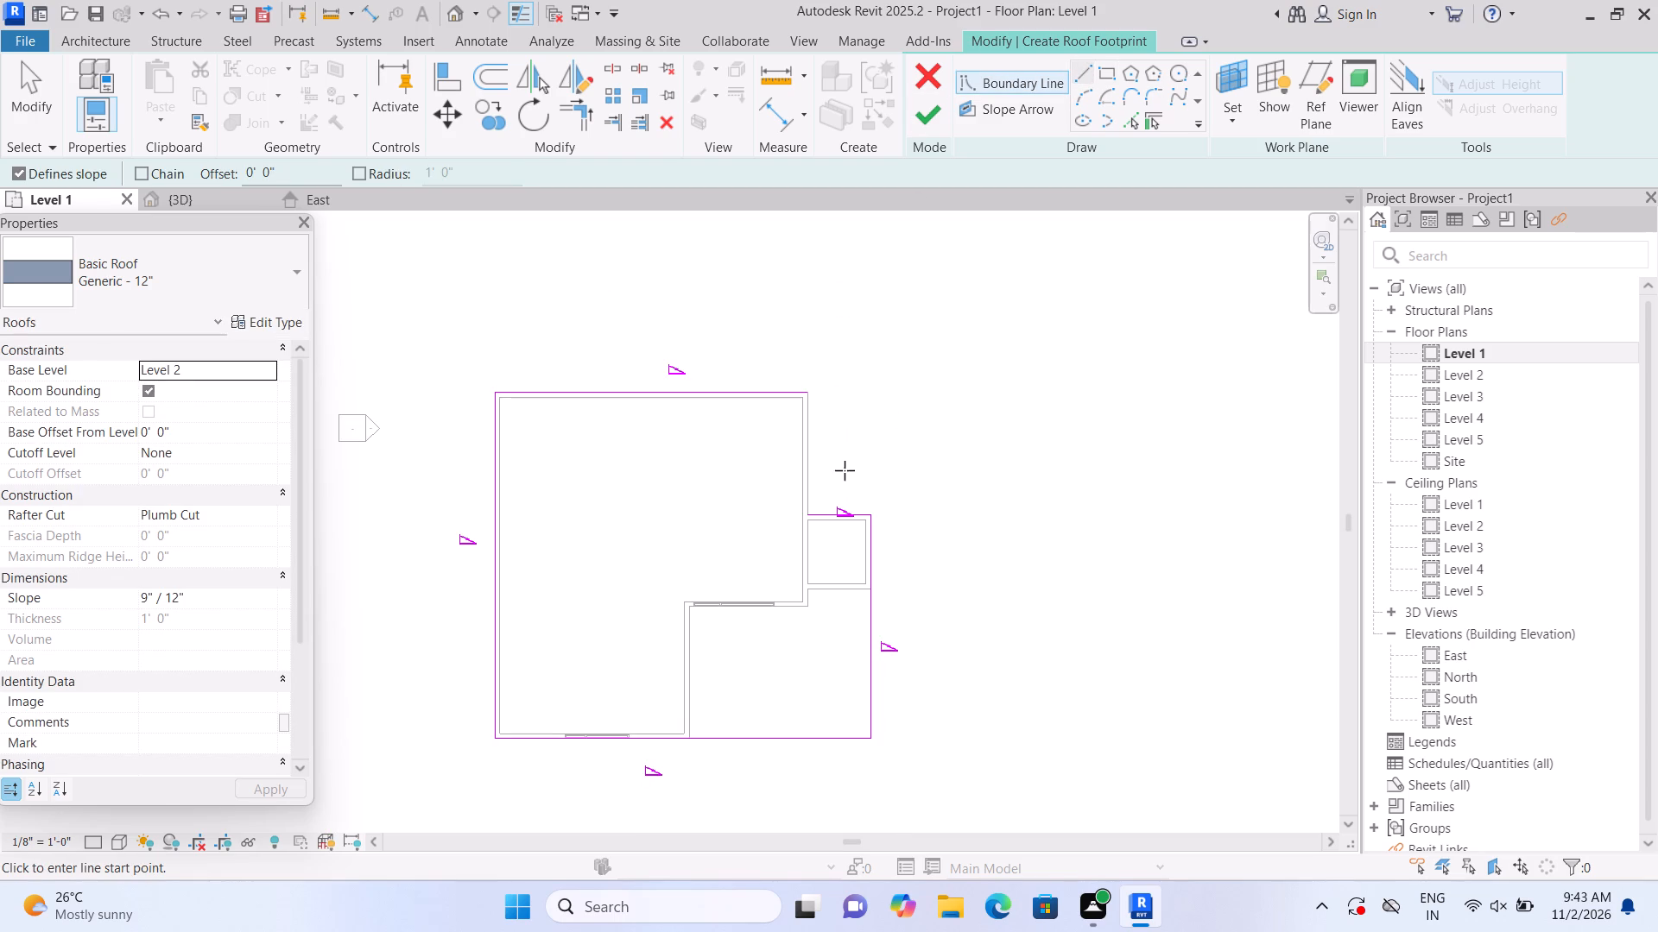
scroll(836, 460, "up", 5)
left_click(802, 340)
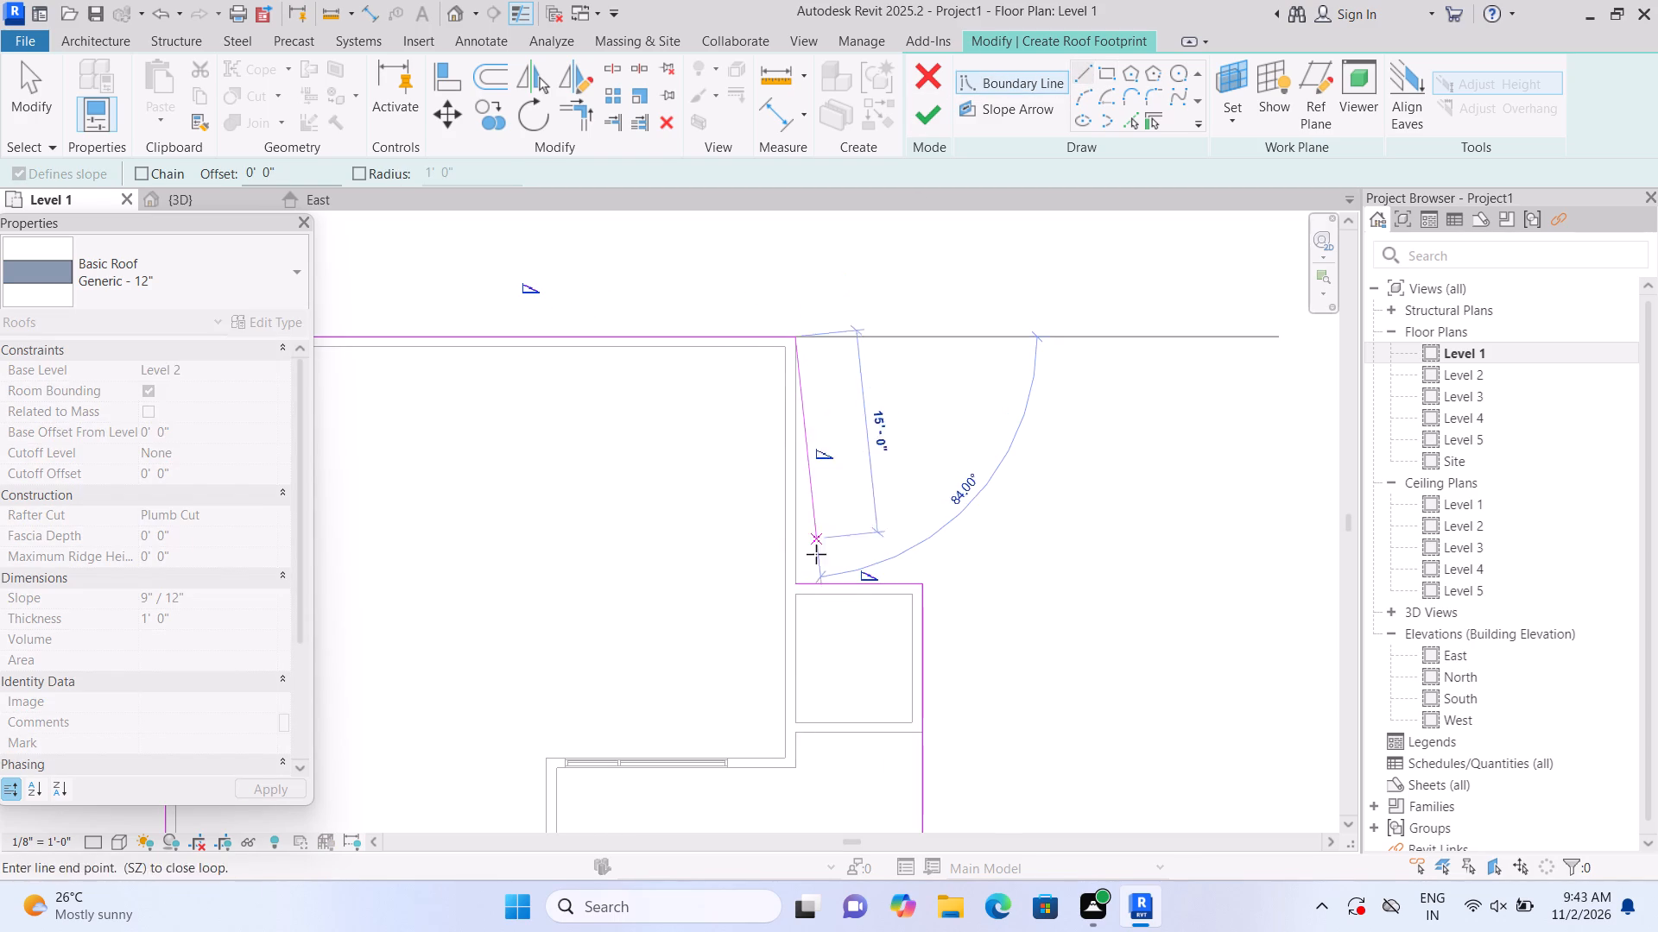
left_click(790, 581)
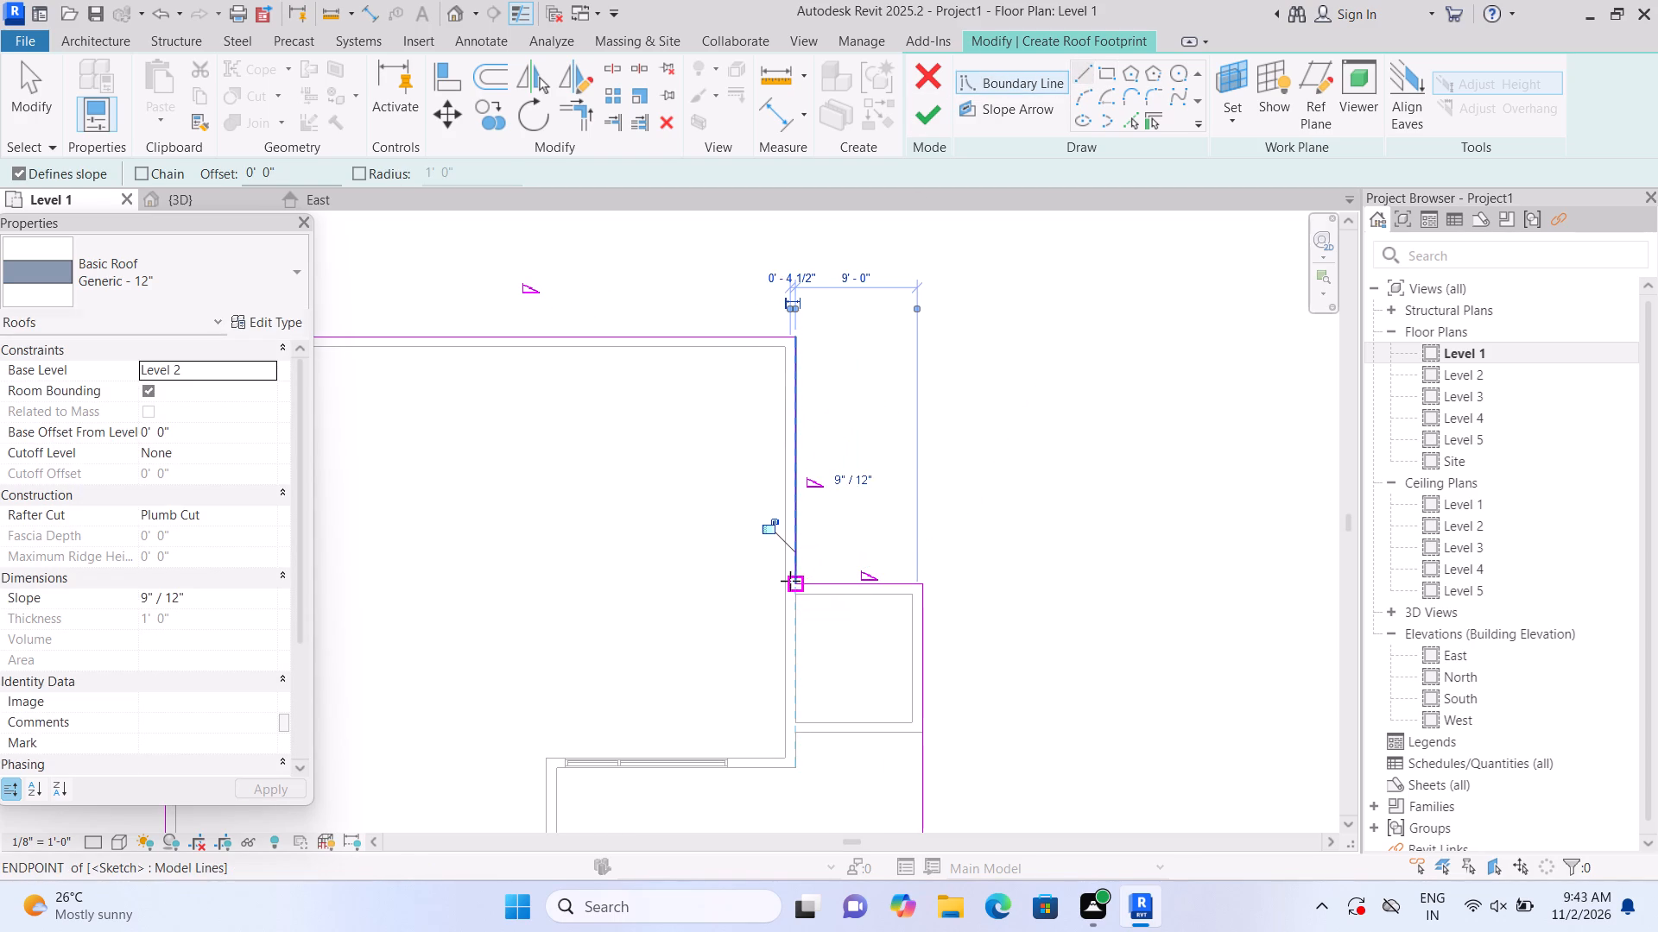
key("Escape")
scroll(881, 446, "down", 4)
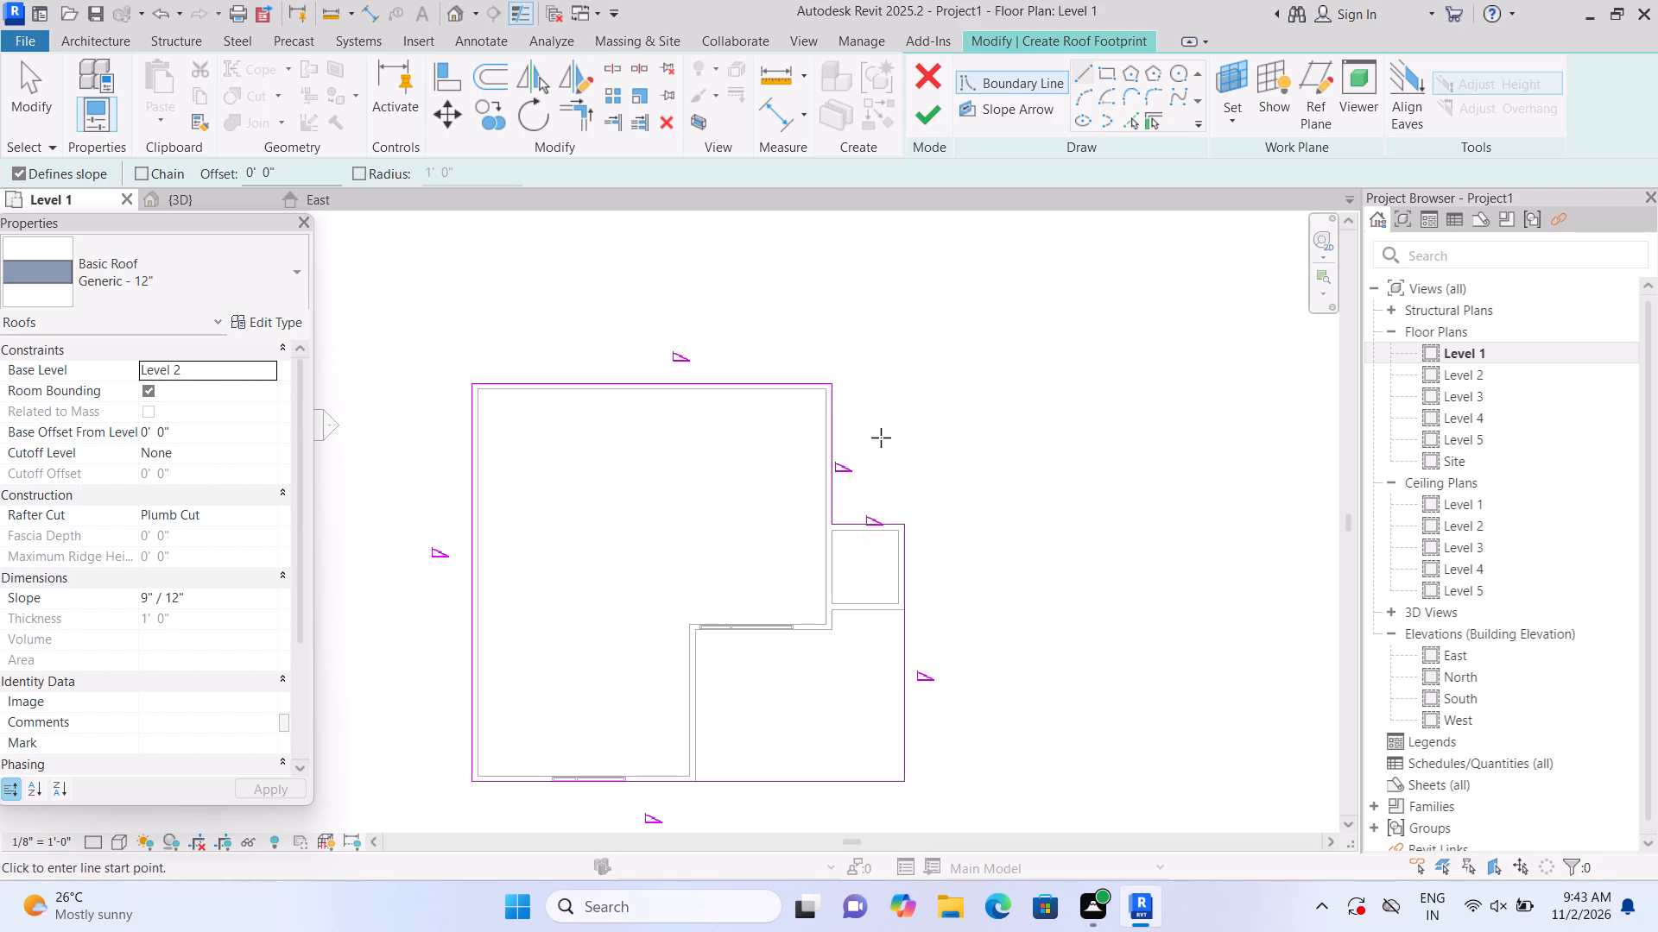
left_click(933, 119)
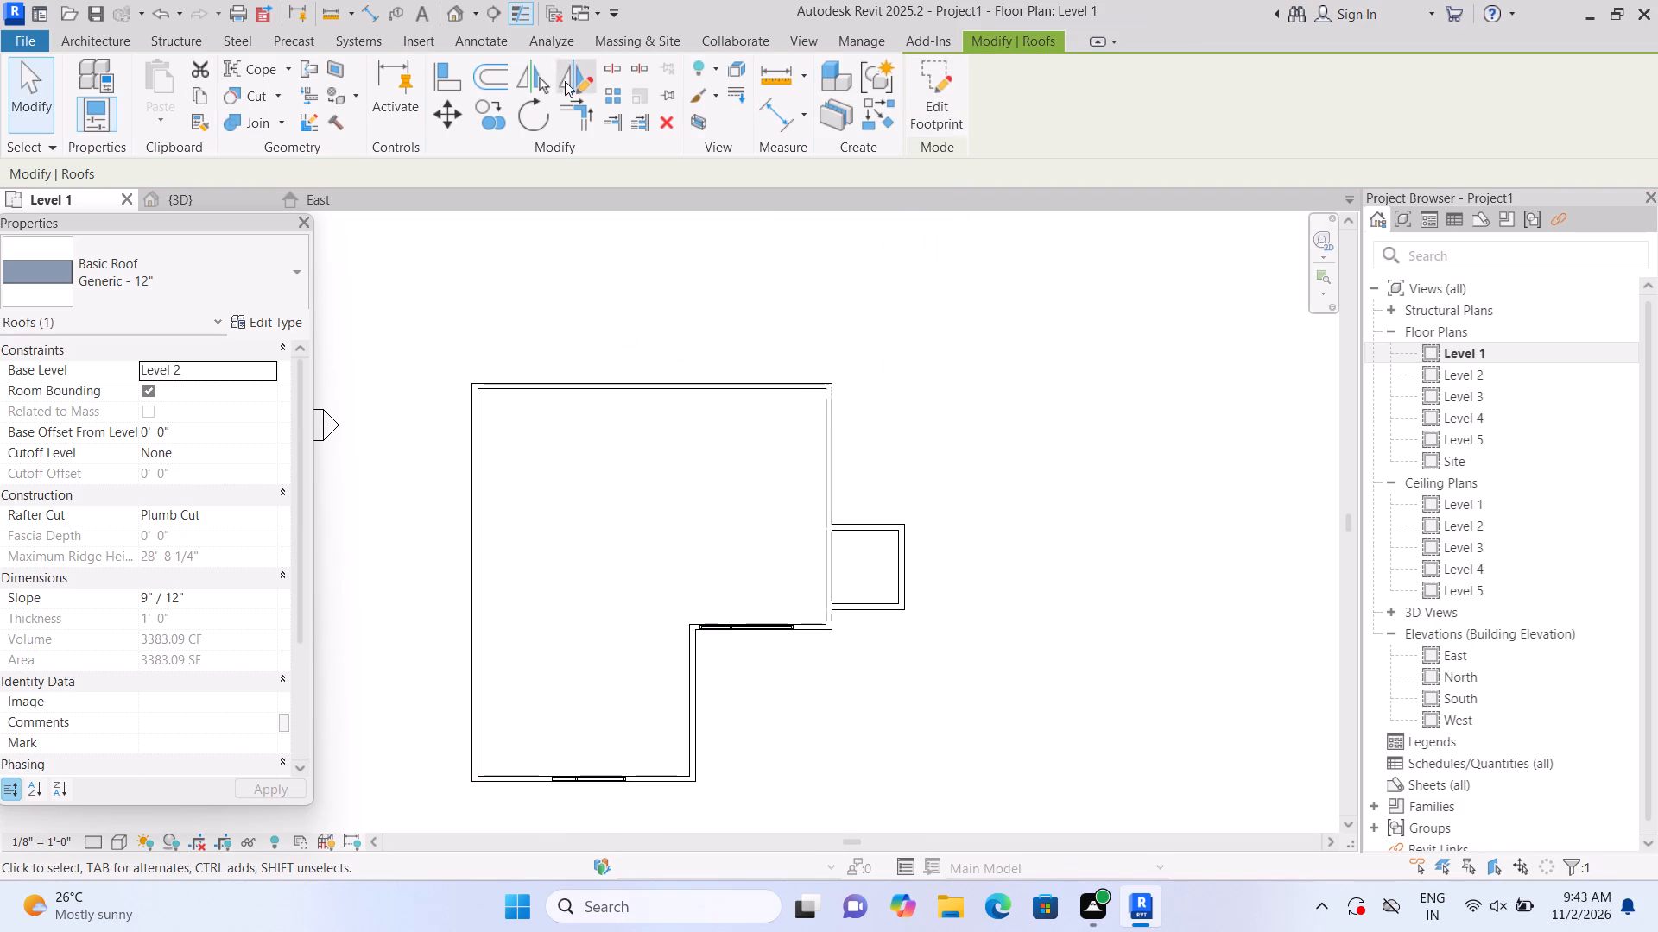
In the 3D view, set the new roof's slope to 0" / 12".
left_click(449, 12)
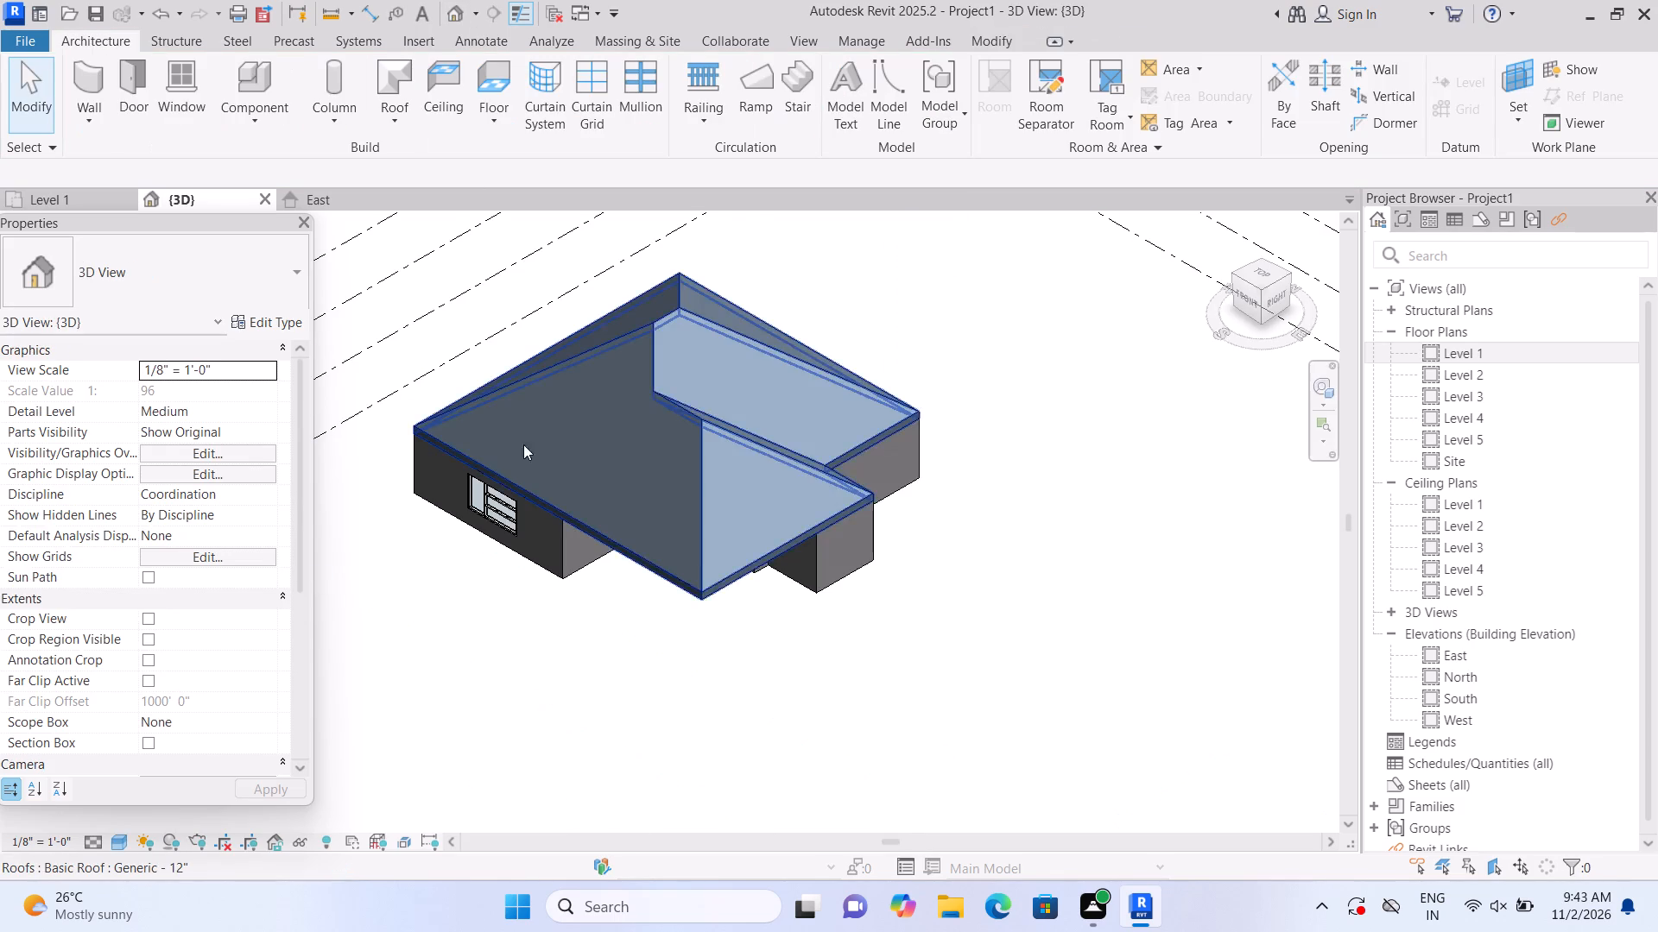
scroll(555, 483, "up", 2)
scroll(624, 457, "up", 2)
left_click(642, 454)
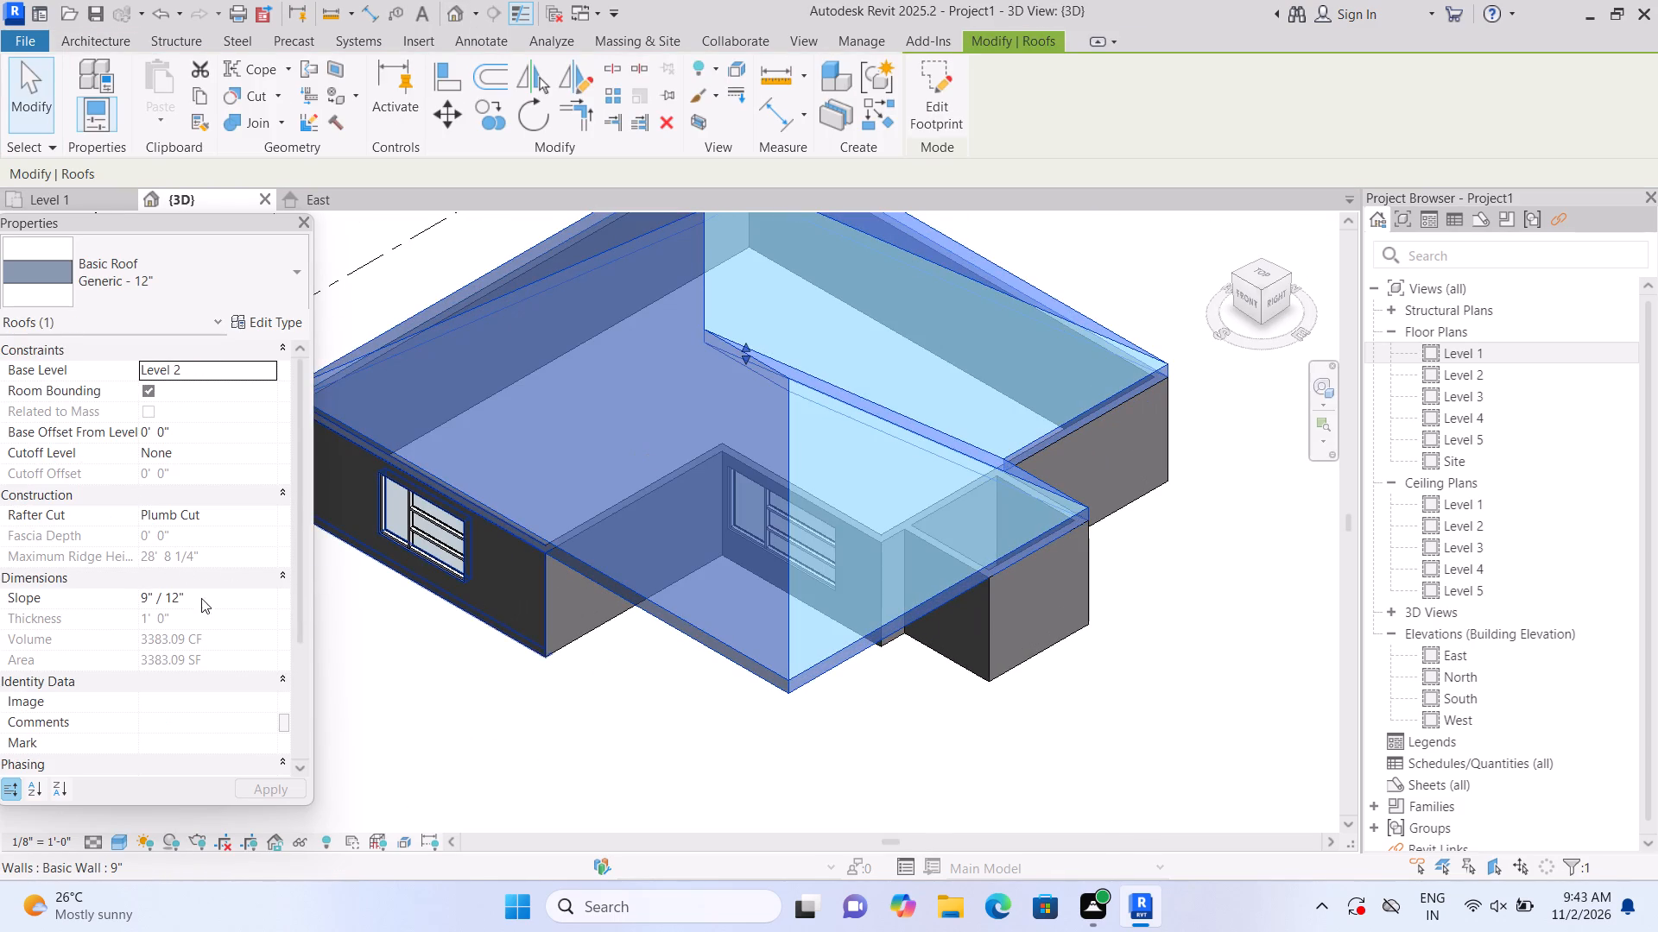
left_click(204, 600)
key("BackSpace")
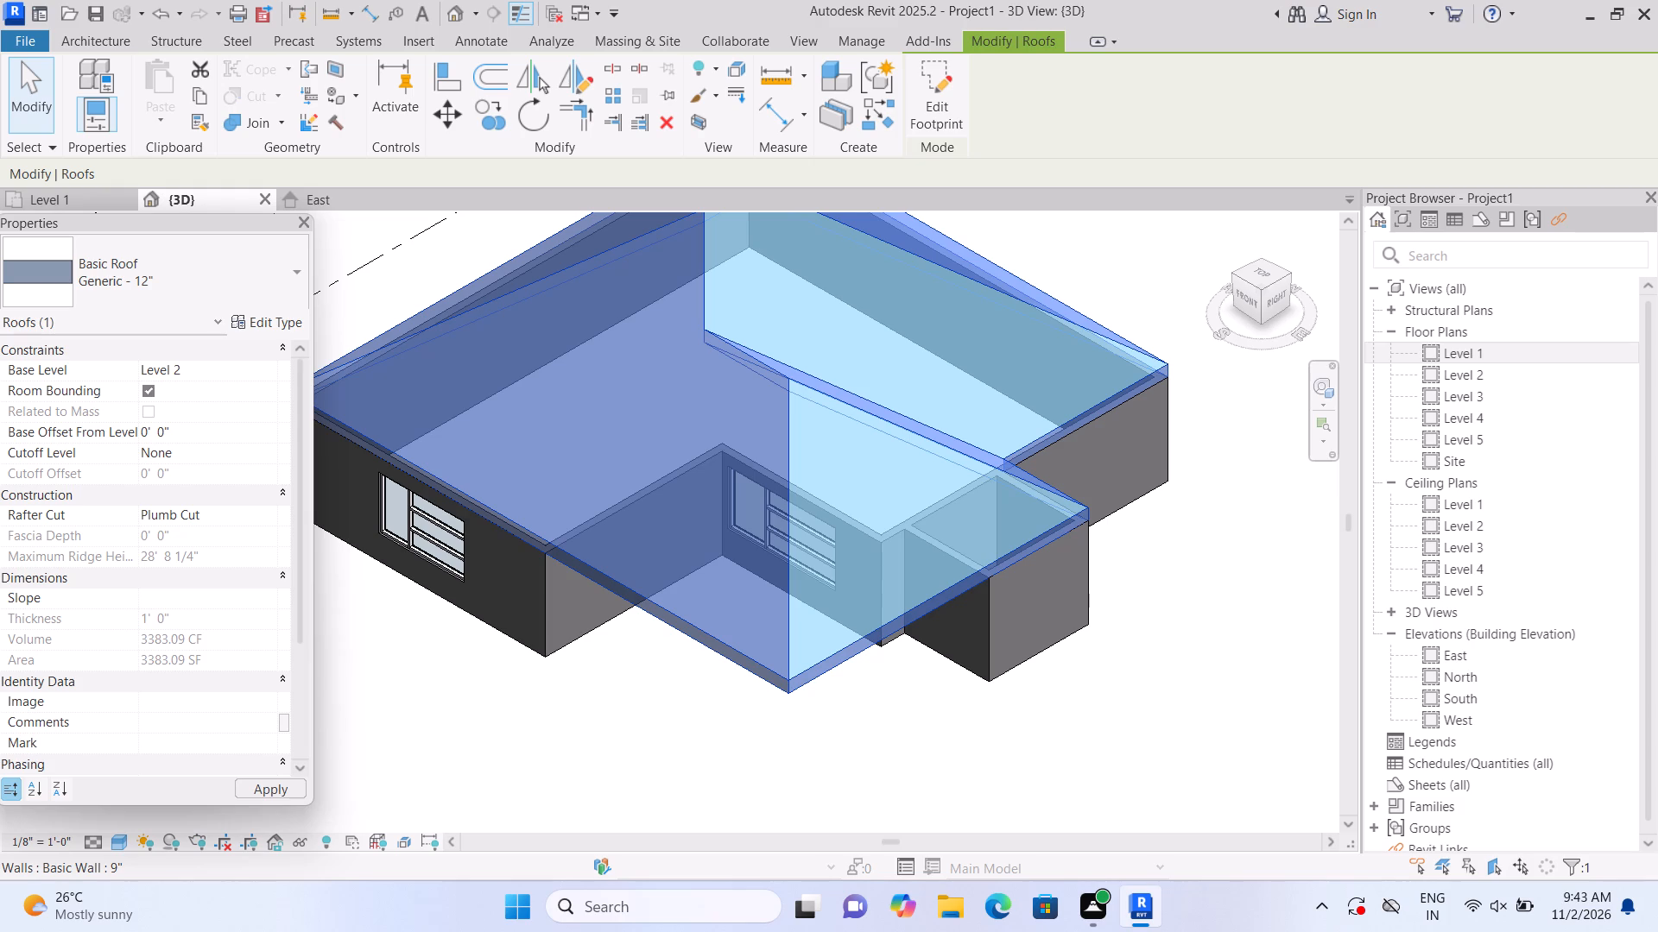
key("0")
key("Return")
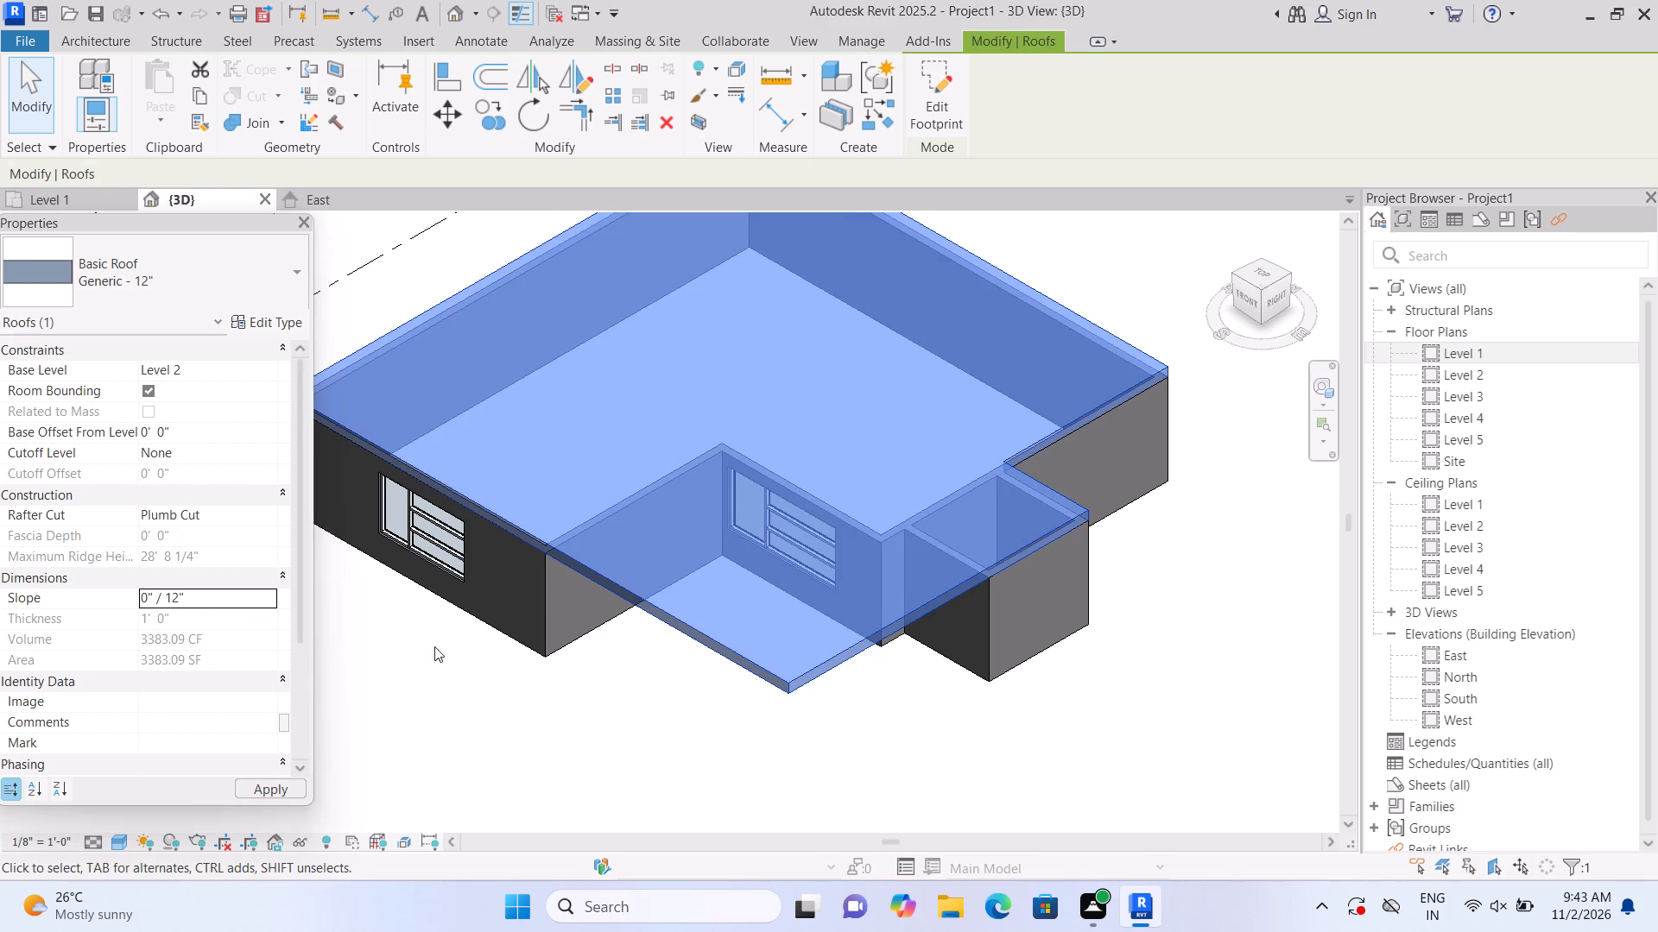
left_click(457, 662)
Examine the roof and its overhang beyond the walls from several angles in the 3D view.
scroll(476, 673, "down", 2)
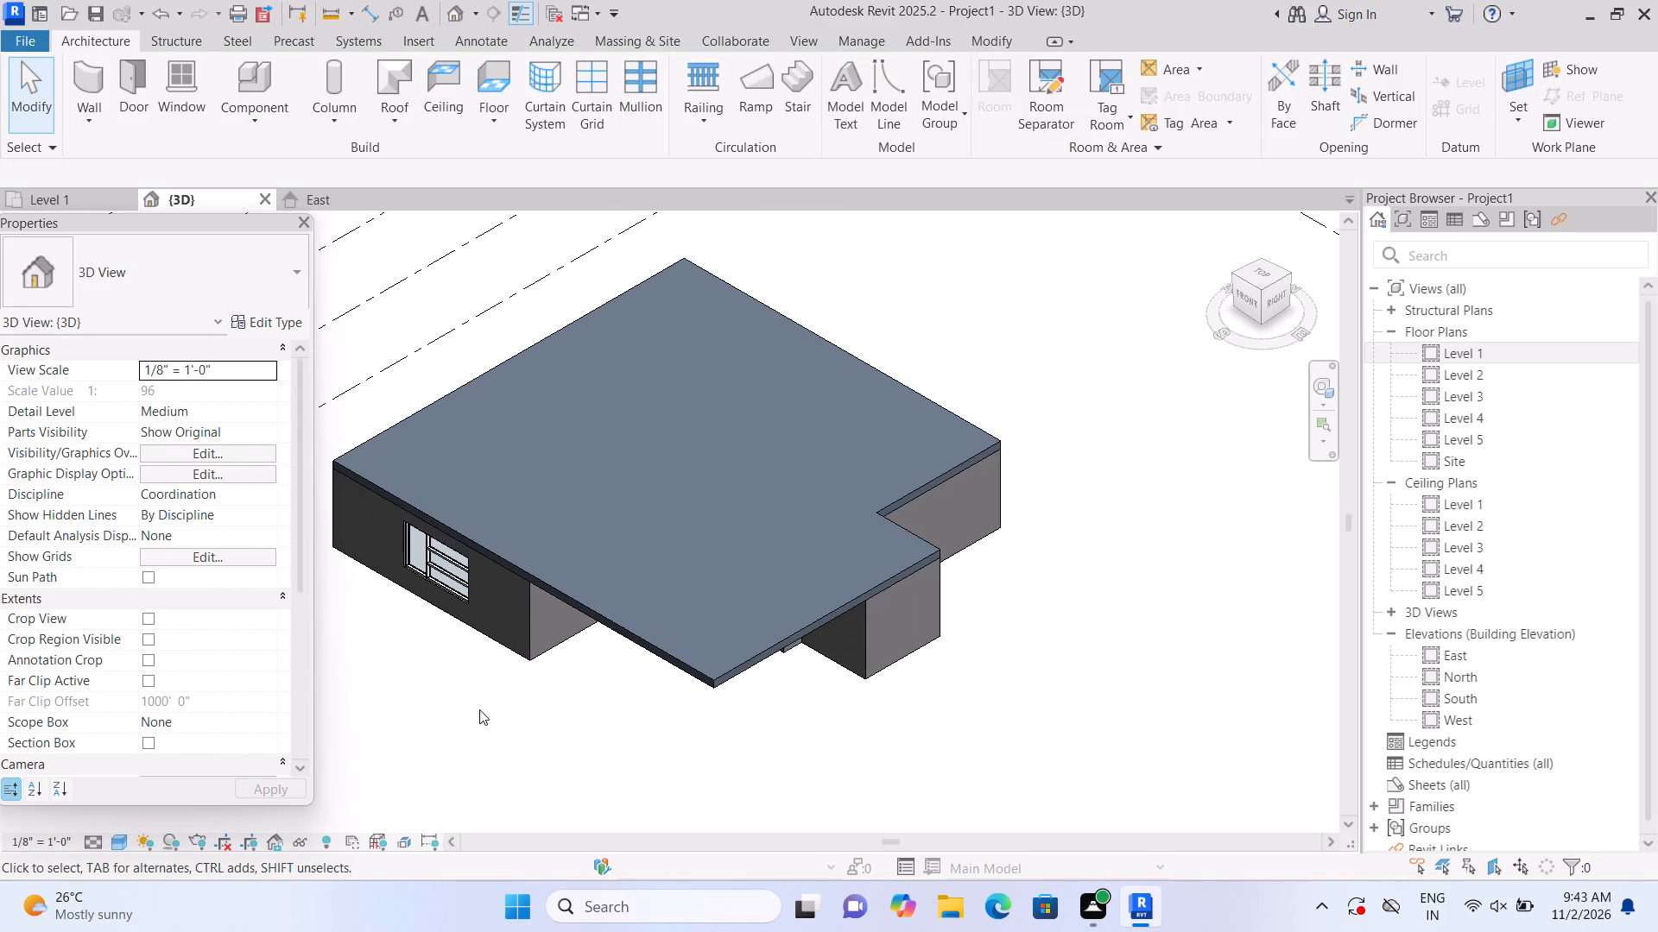
middle_click_drag(473, 746, 492, 513, "shift")
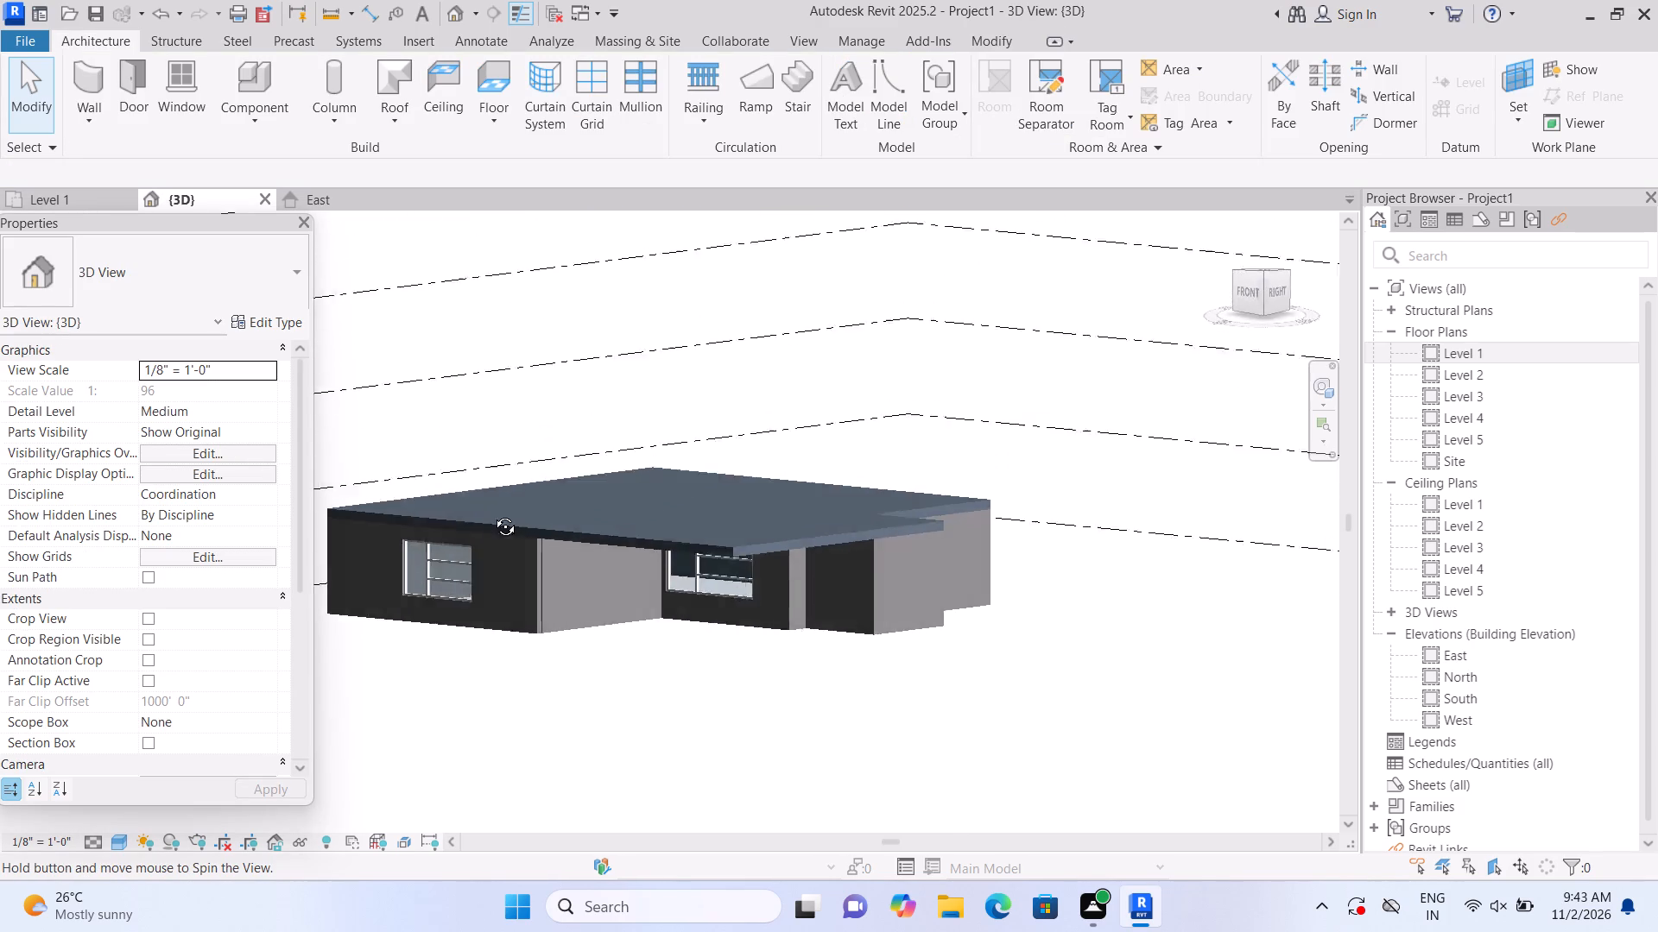
middle_click_drag(492, 513, 482, 579, "shift")
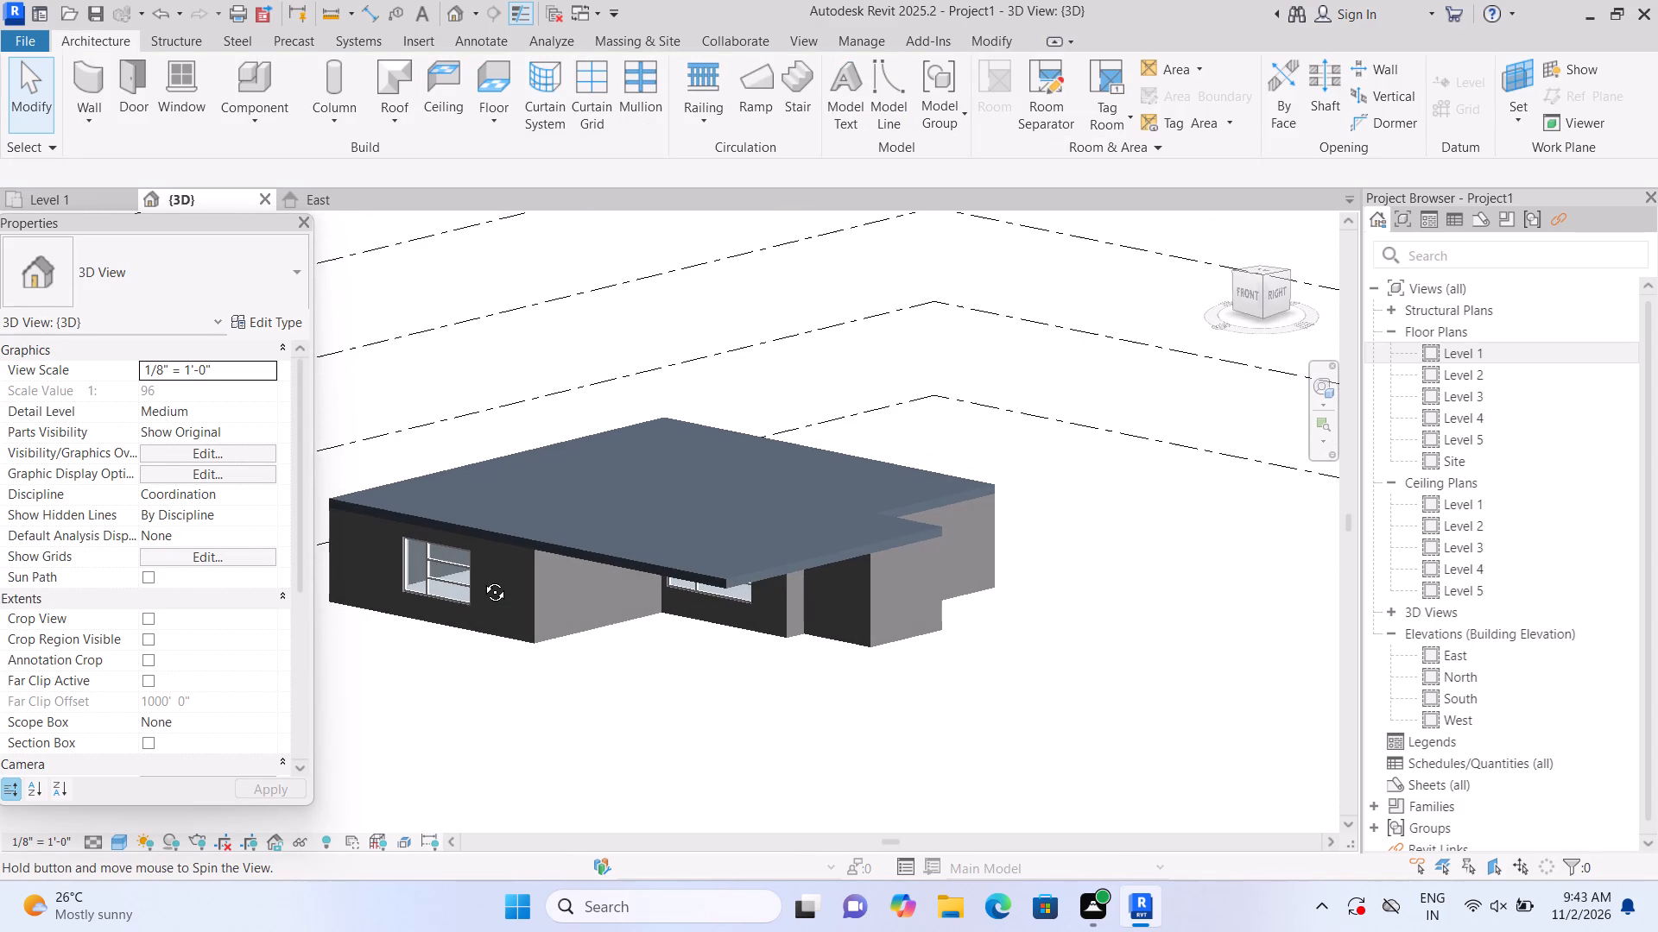
middle_click_drag(482, 579, 524, 604, "shift")
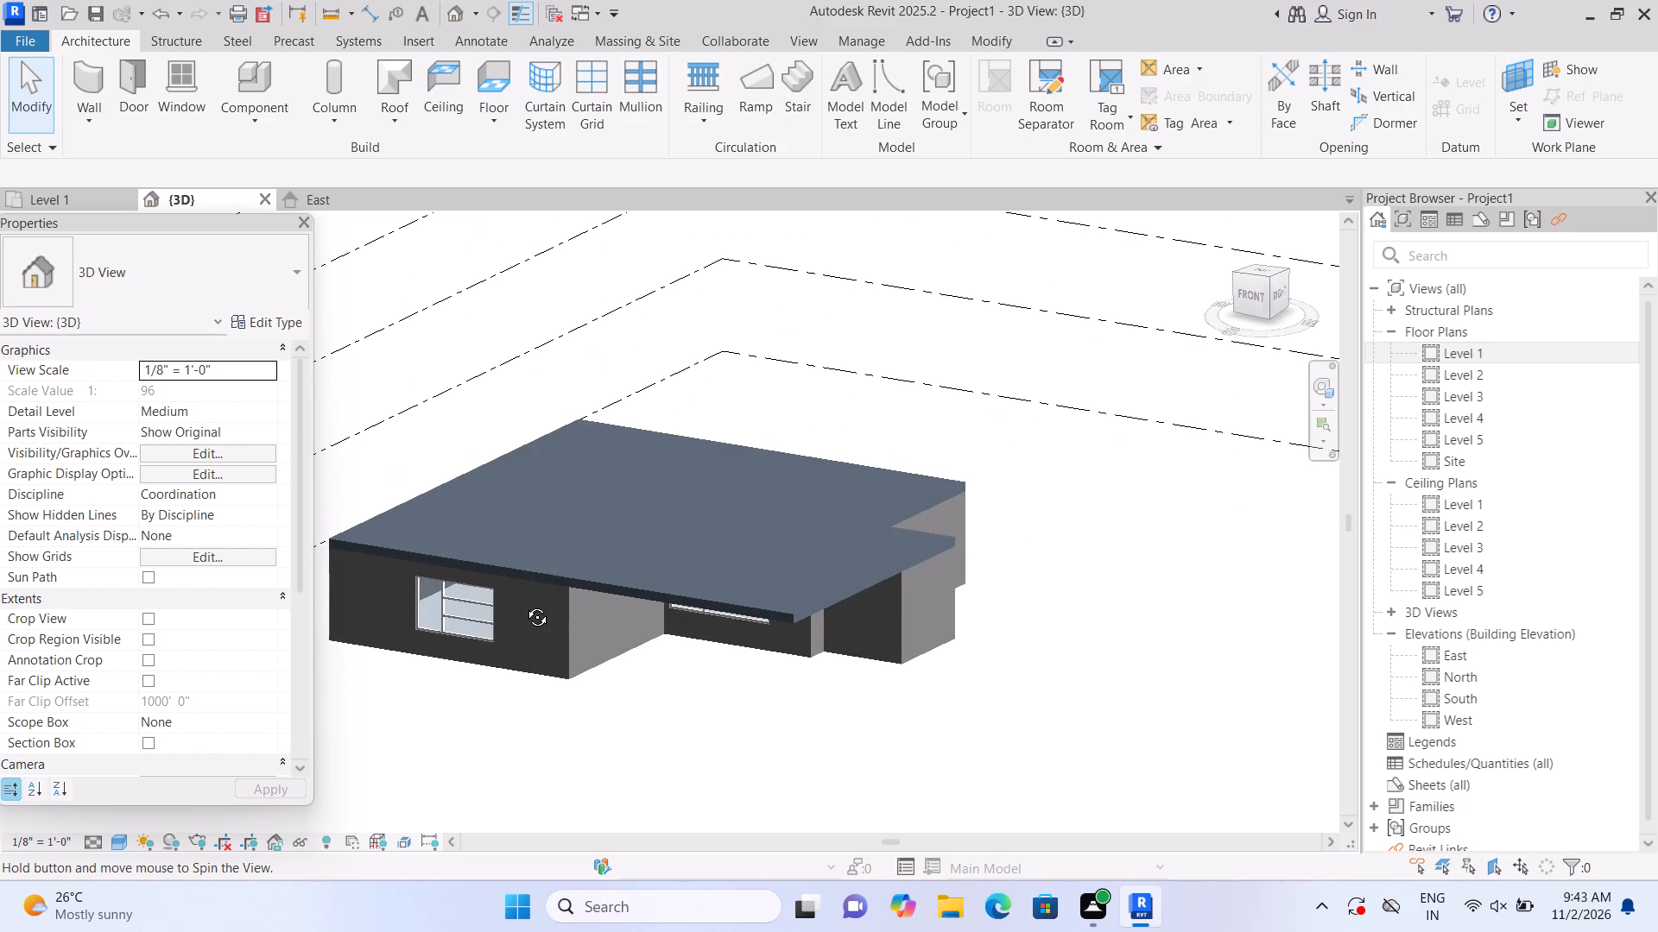
middle_click_drag(524, 604, 526, 604, "shift")
left_click(1222, 221)
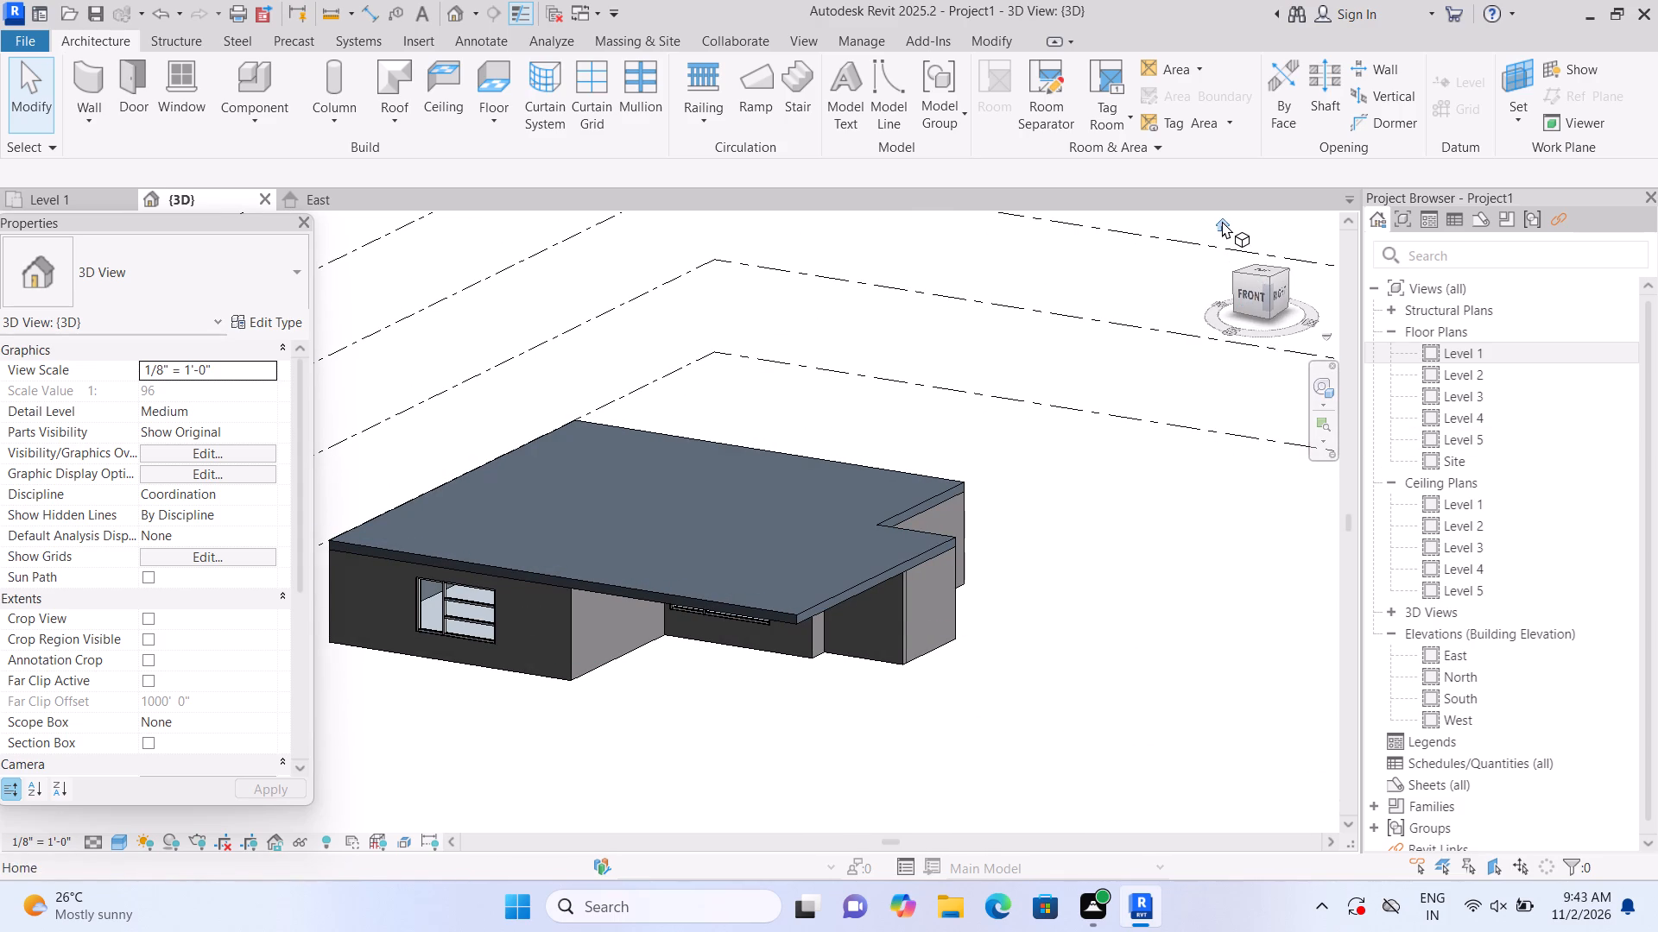
On Level 1, place a Single-Flush 36" x 84" door in the south wing's east wall, about 3'-0" from the inner corner.
scroll(421, 708, "up", 4)
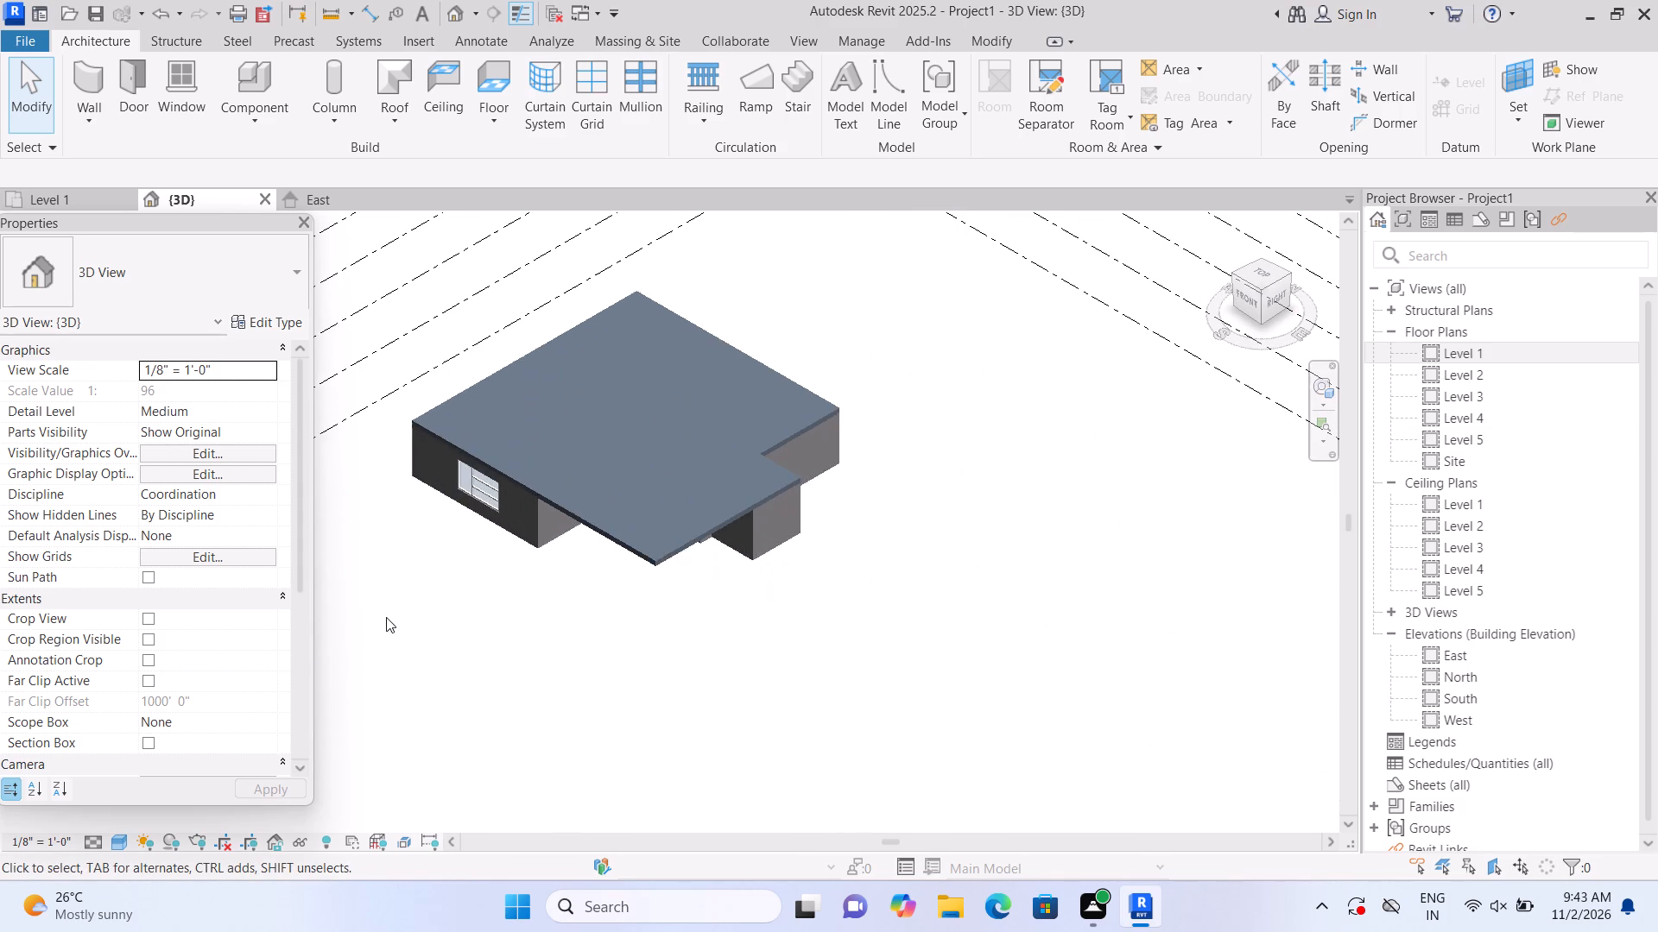
scroll(446, 626, "up", 1)
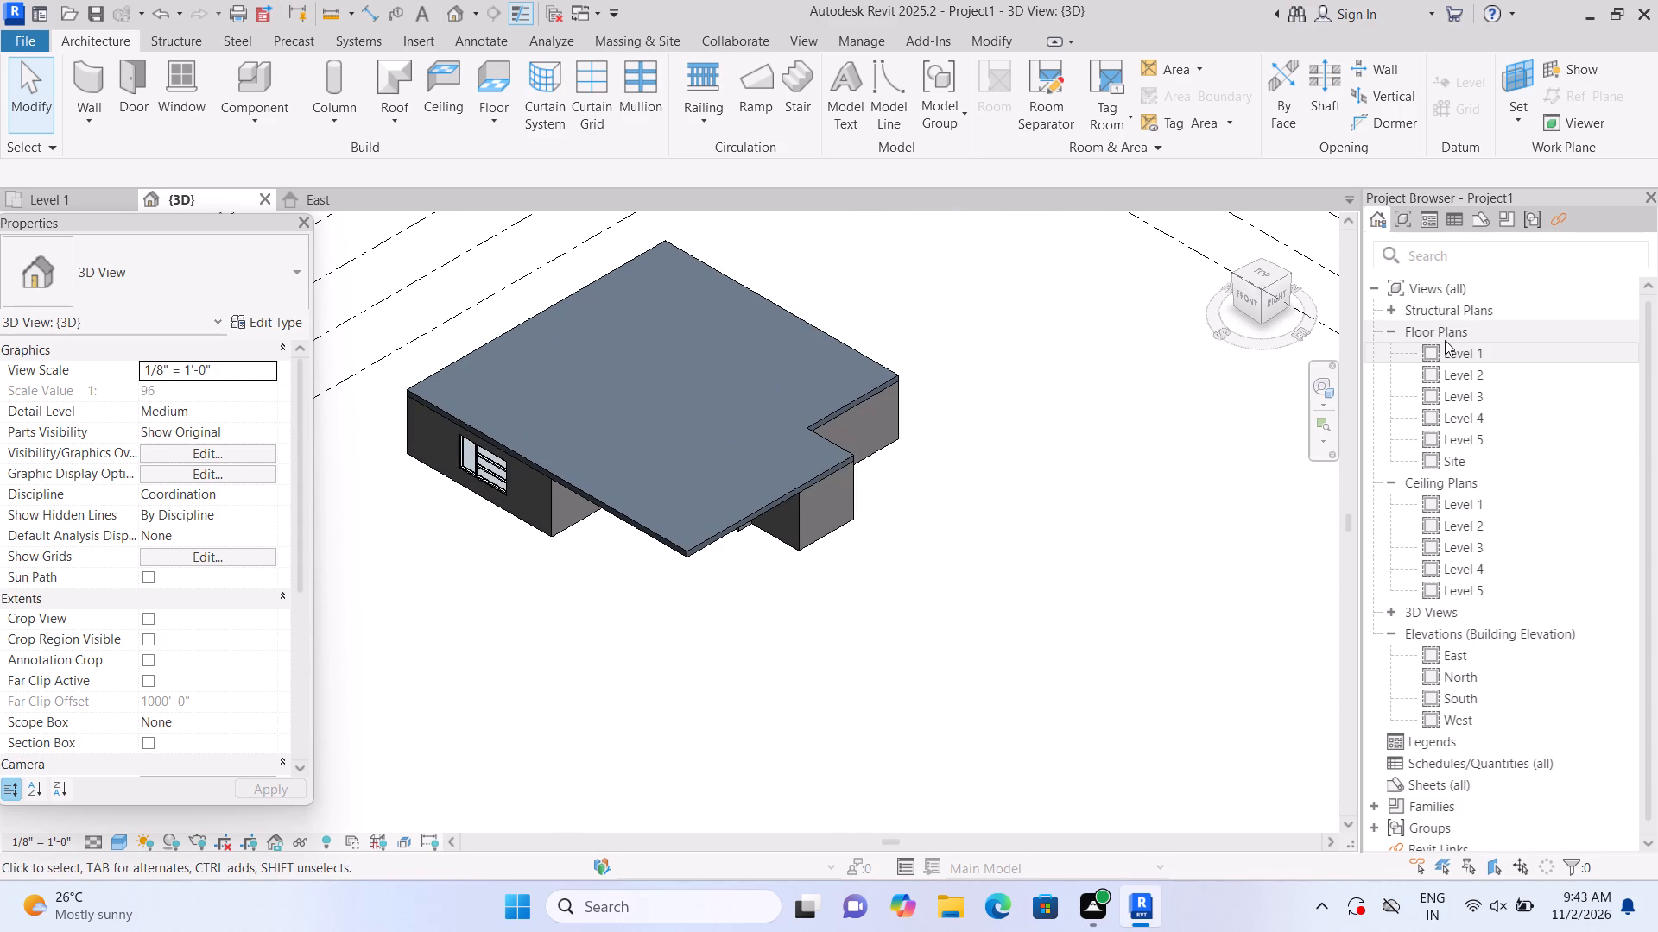
double_click(1433, 353)
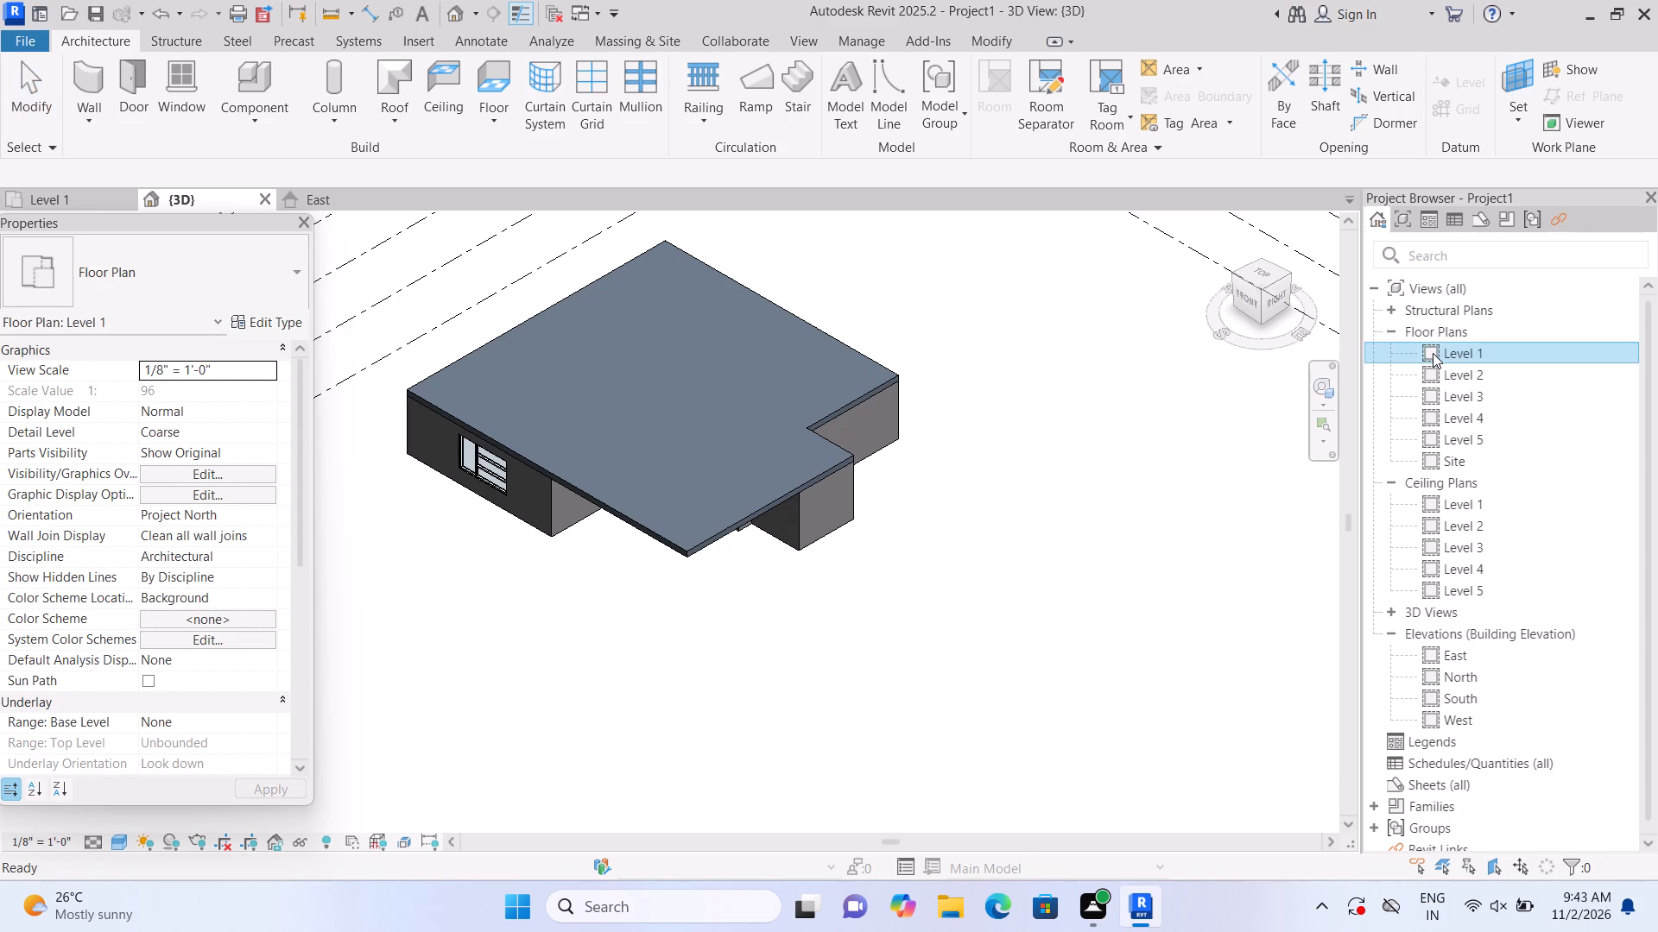
left_click(155, 91)
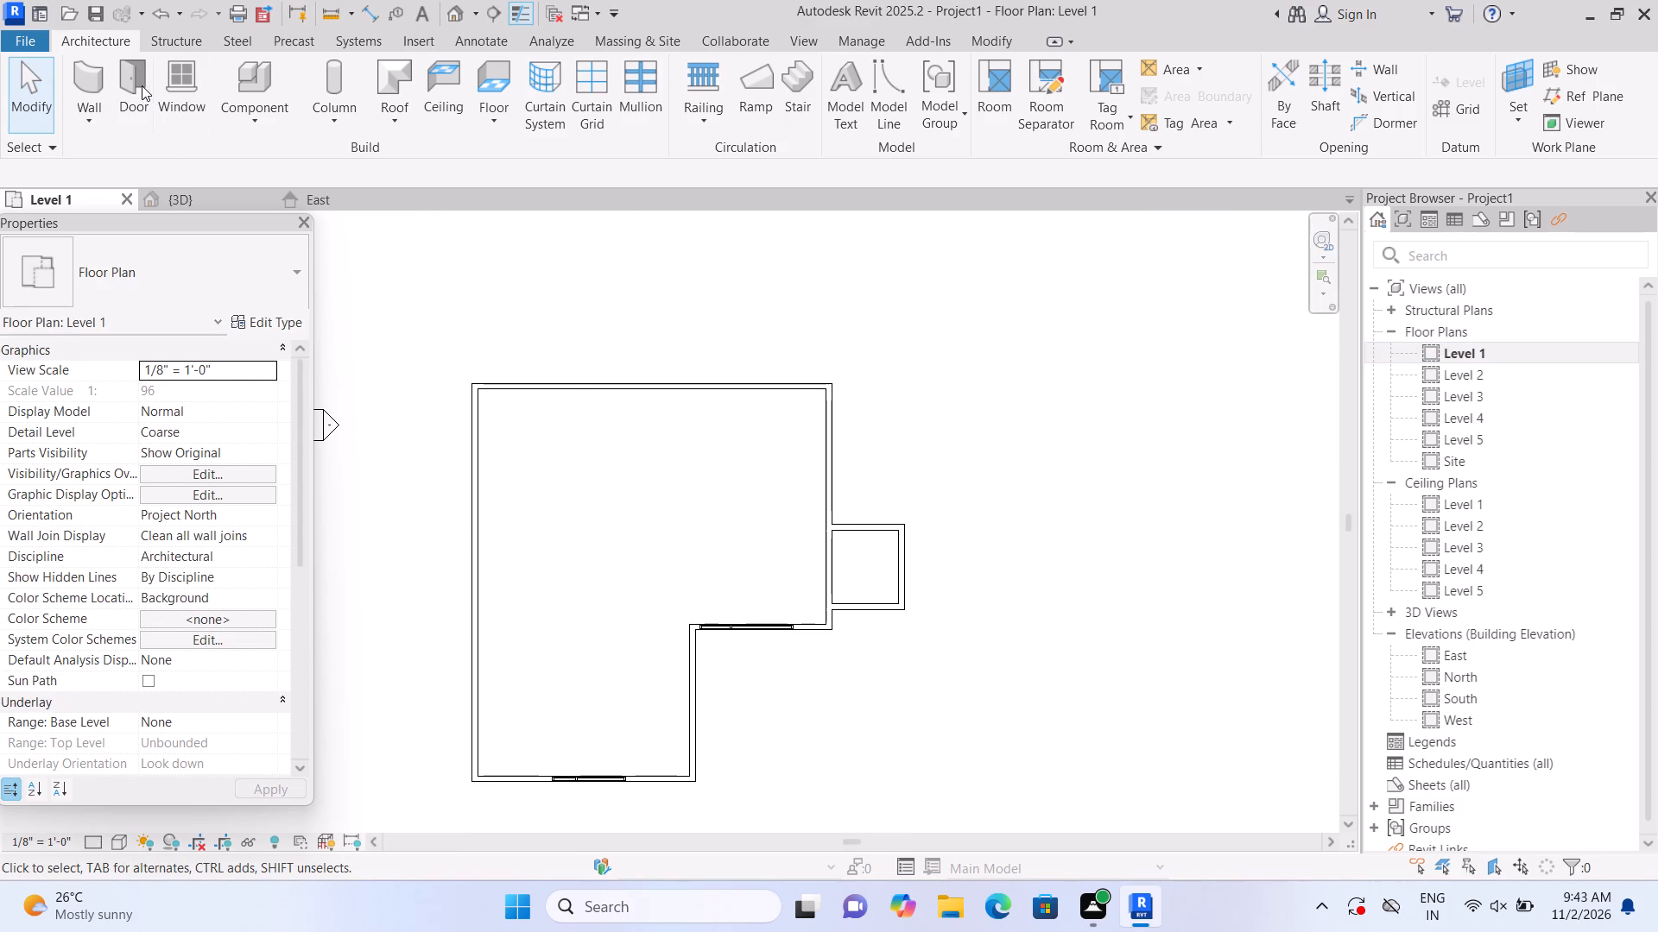
left_click(140, 84)
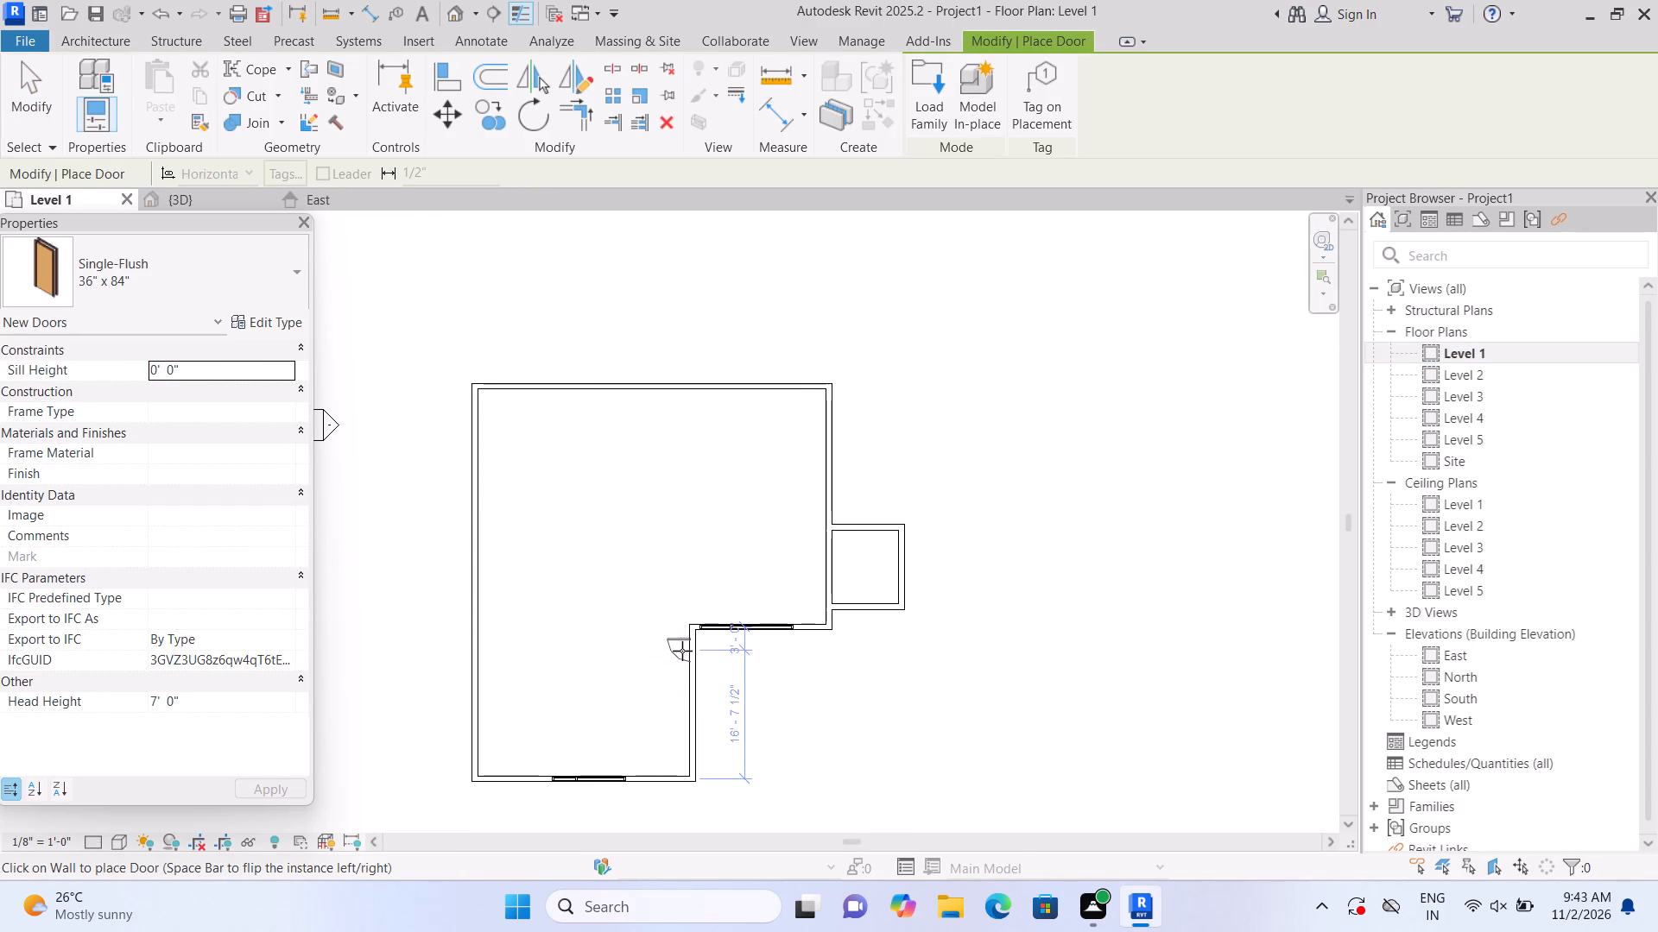
left_click(682, 651)
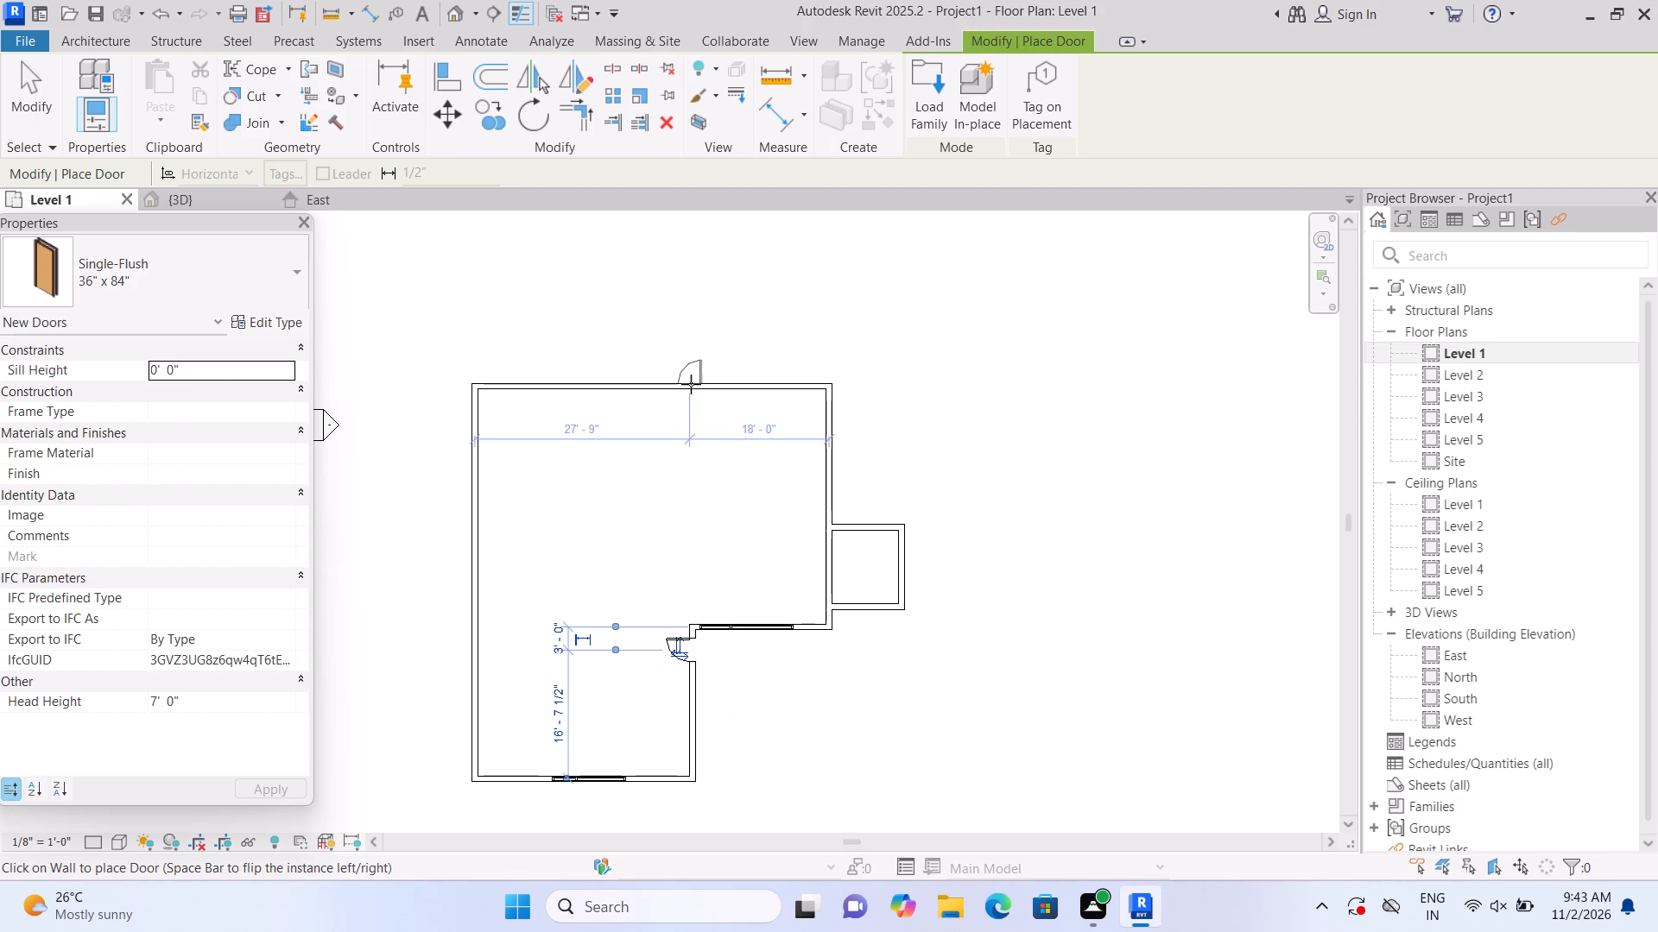
key("Escape")
key("Escape")
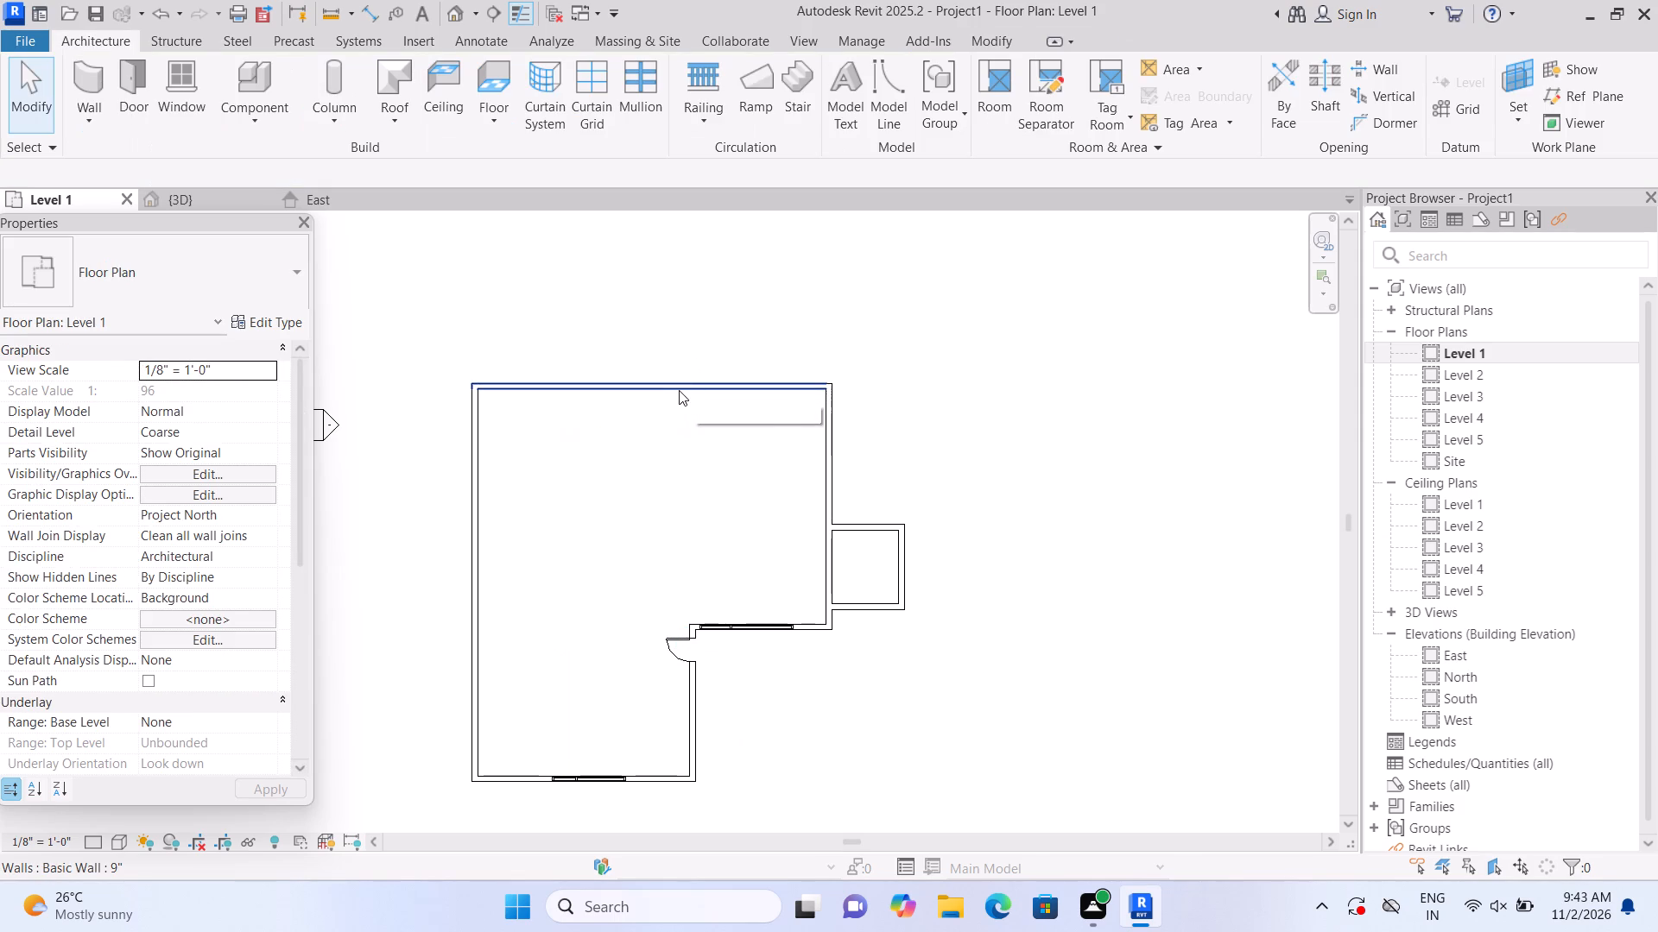
Start an in-place component in the Generic Models category on the Level 1 floor plan, keeping the default name.
scroll(679, 390, "down", 2)
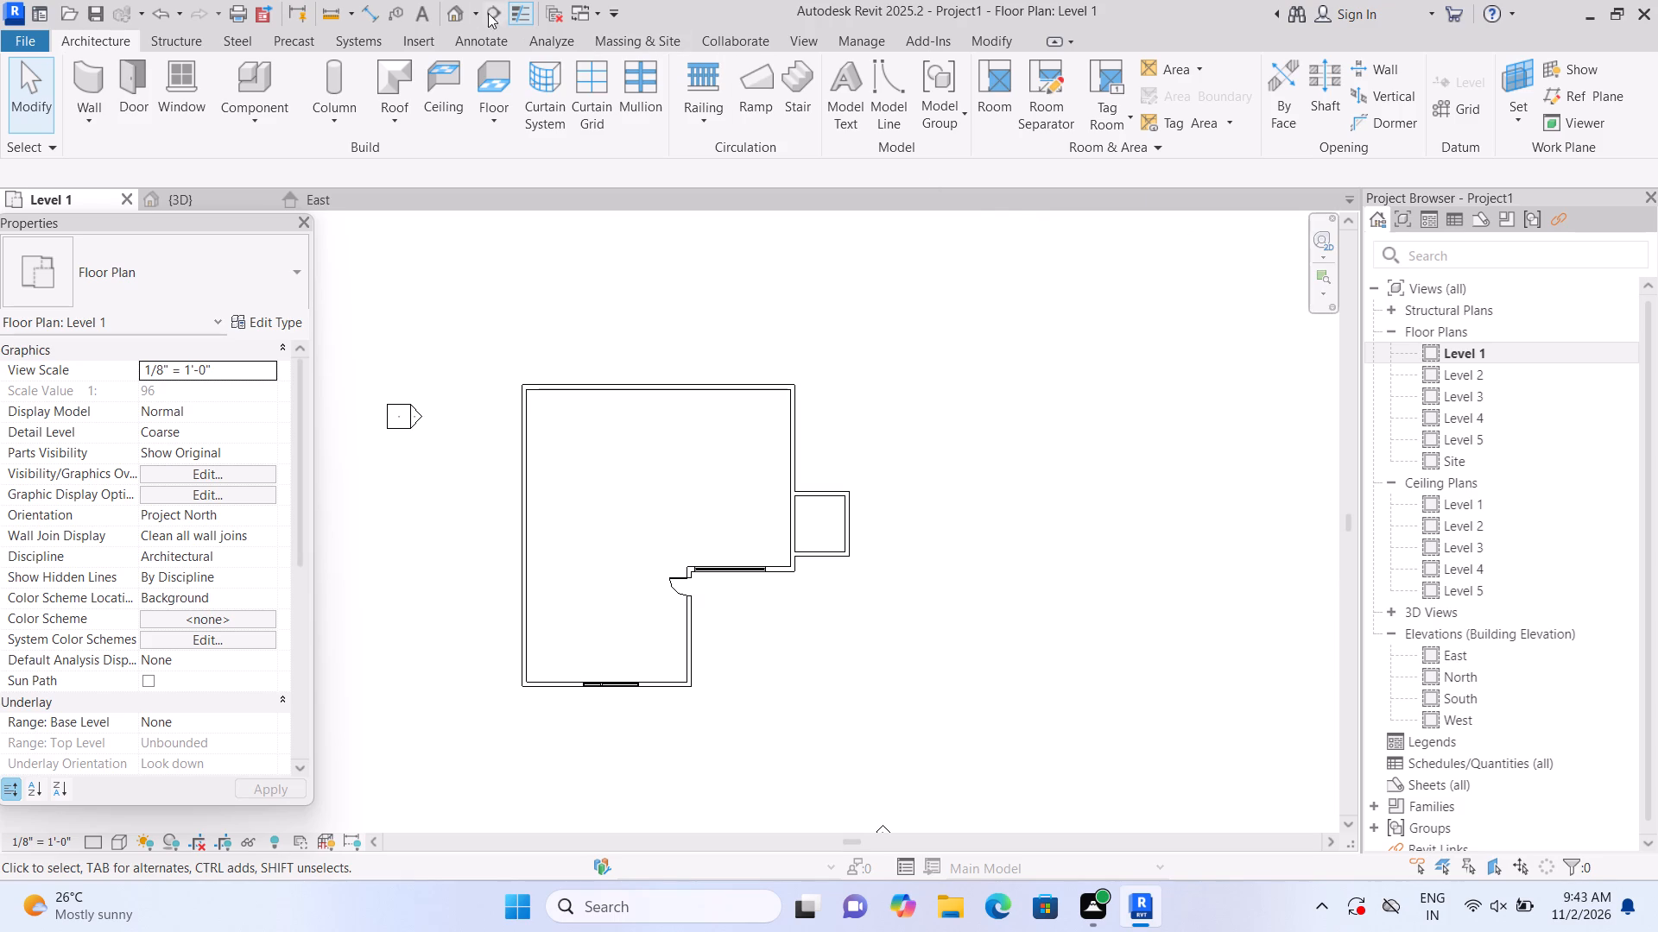
left_click(457, 11)
scroll(559, 393, "up", 1)
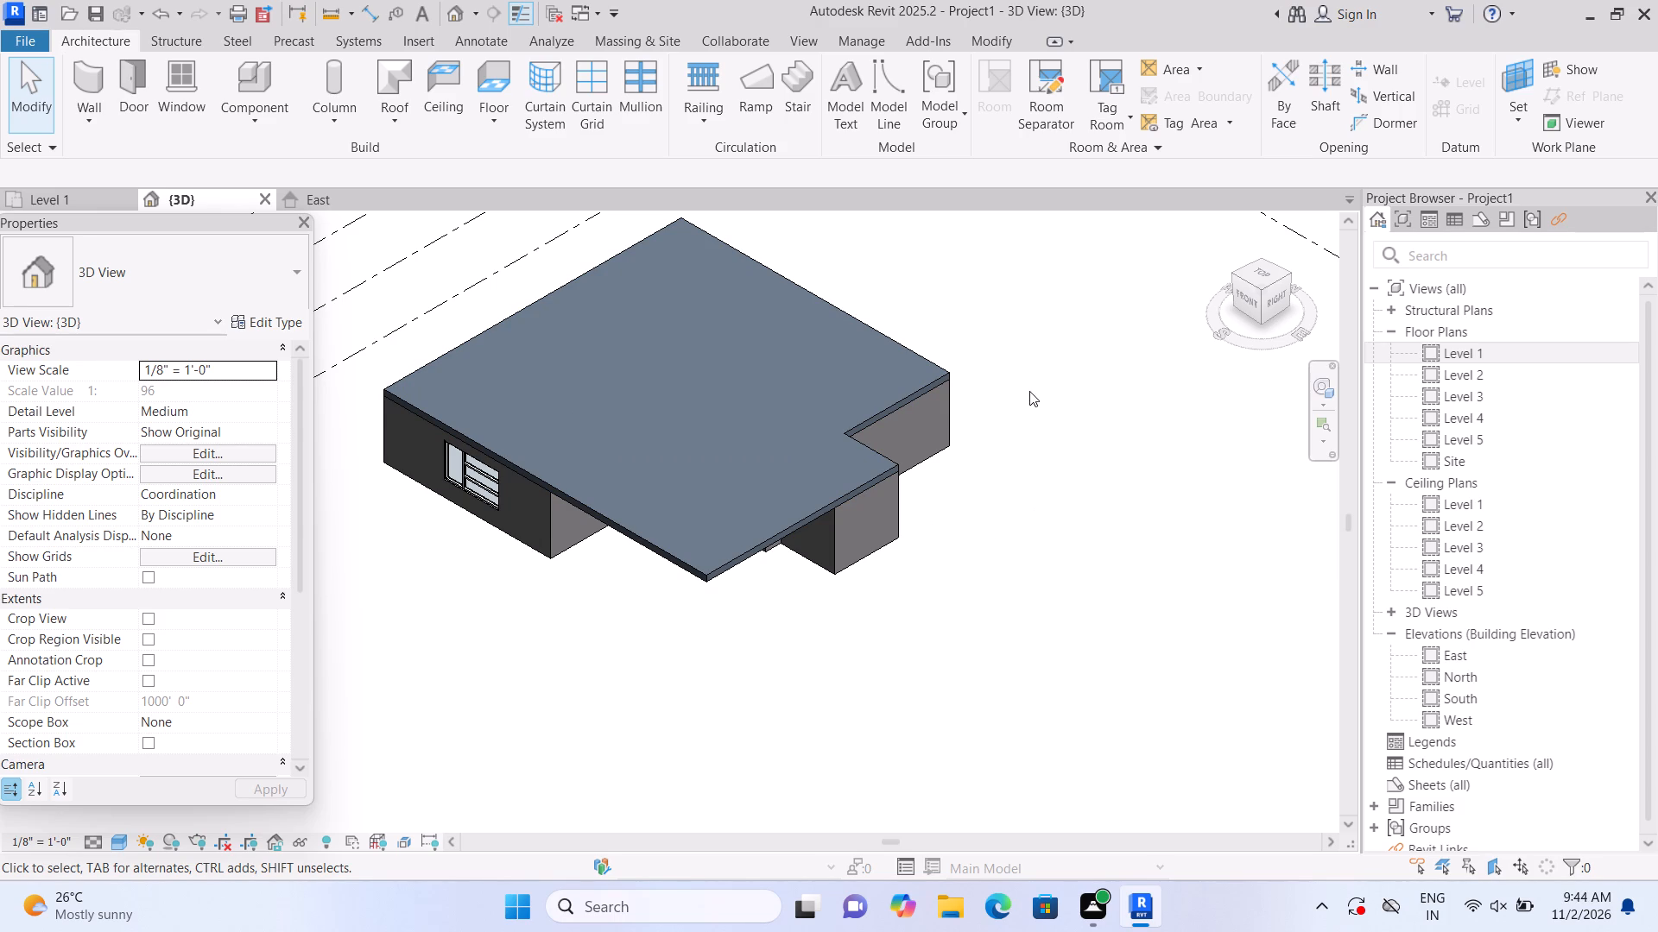
double_click(1430, 348)
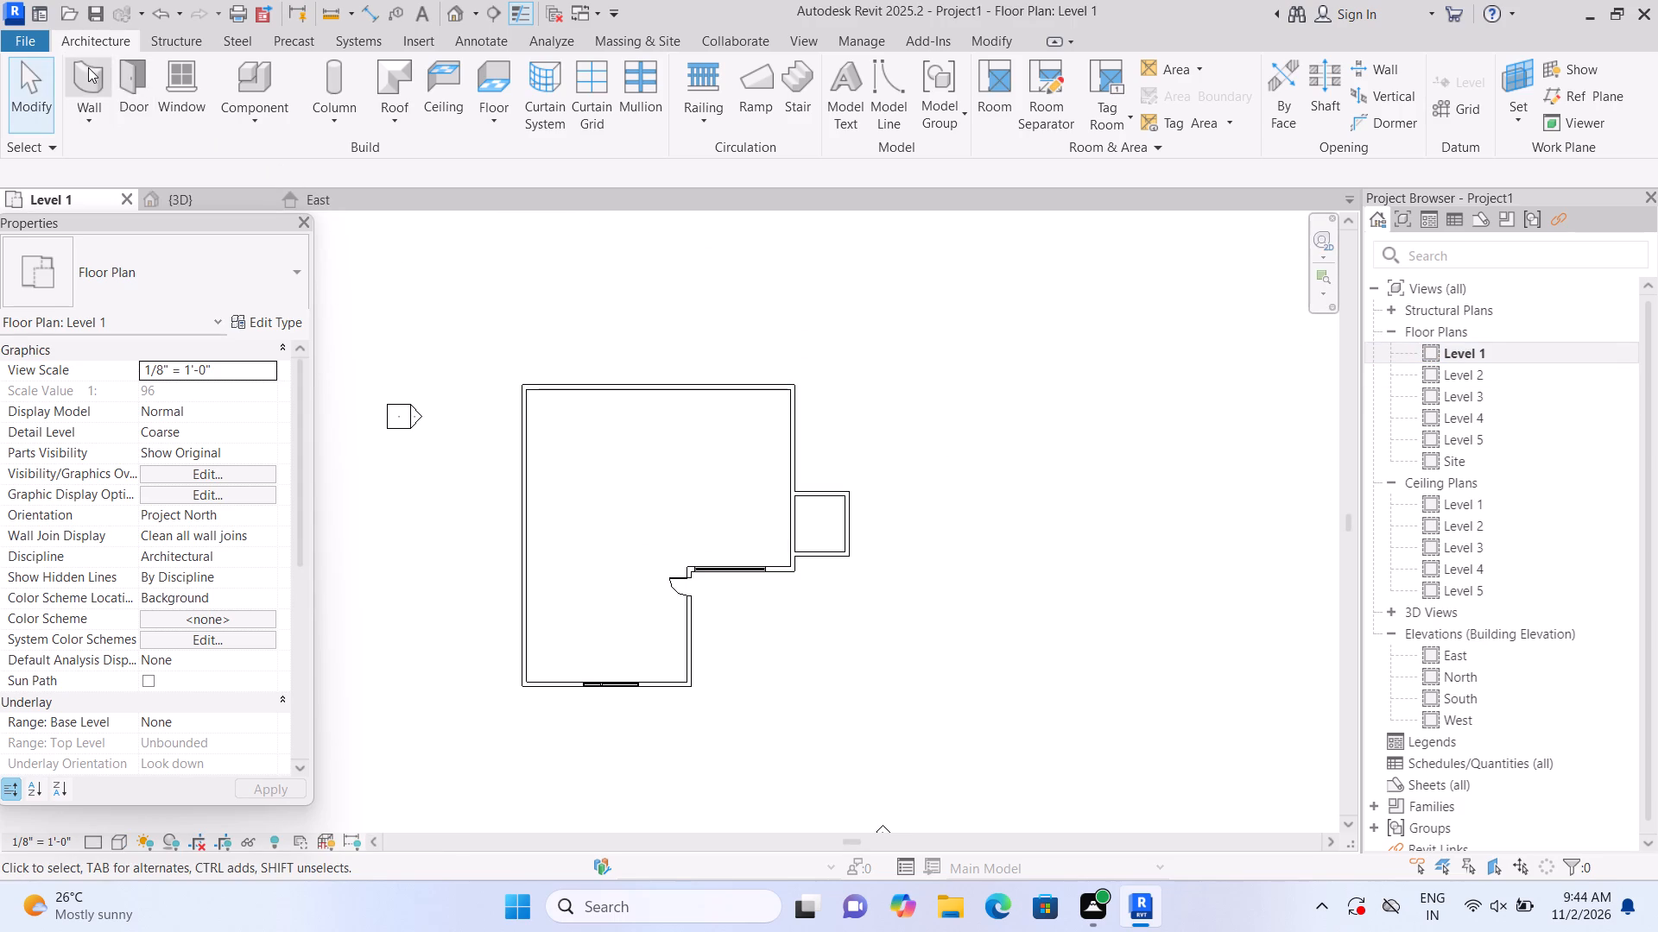
left_click(276, 117)
left_click(307, 211)
scroll(742, 394, "down", 2)
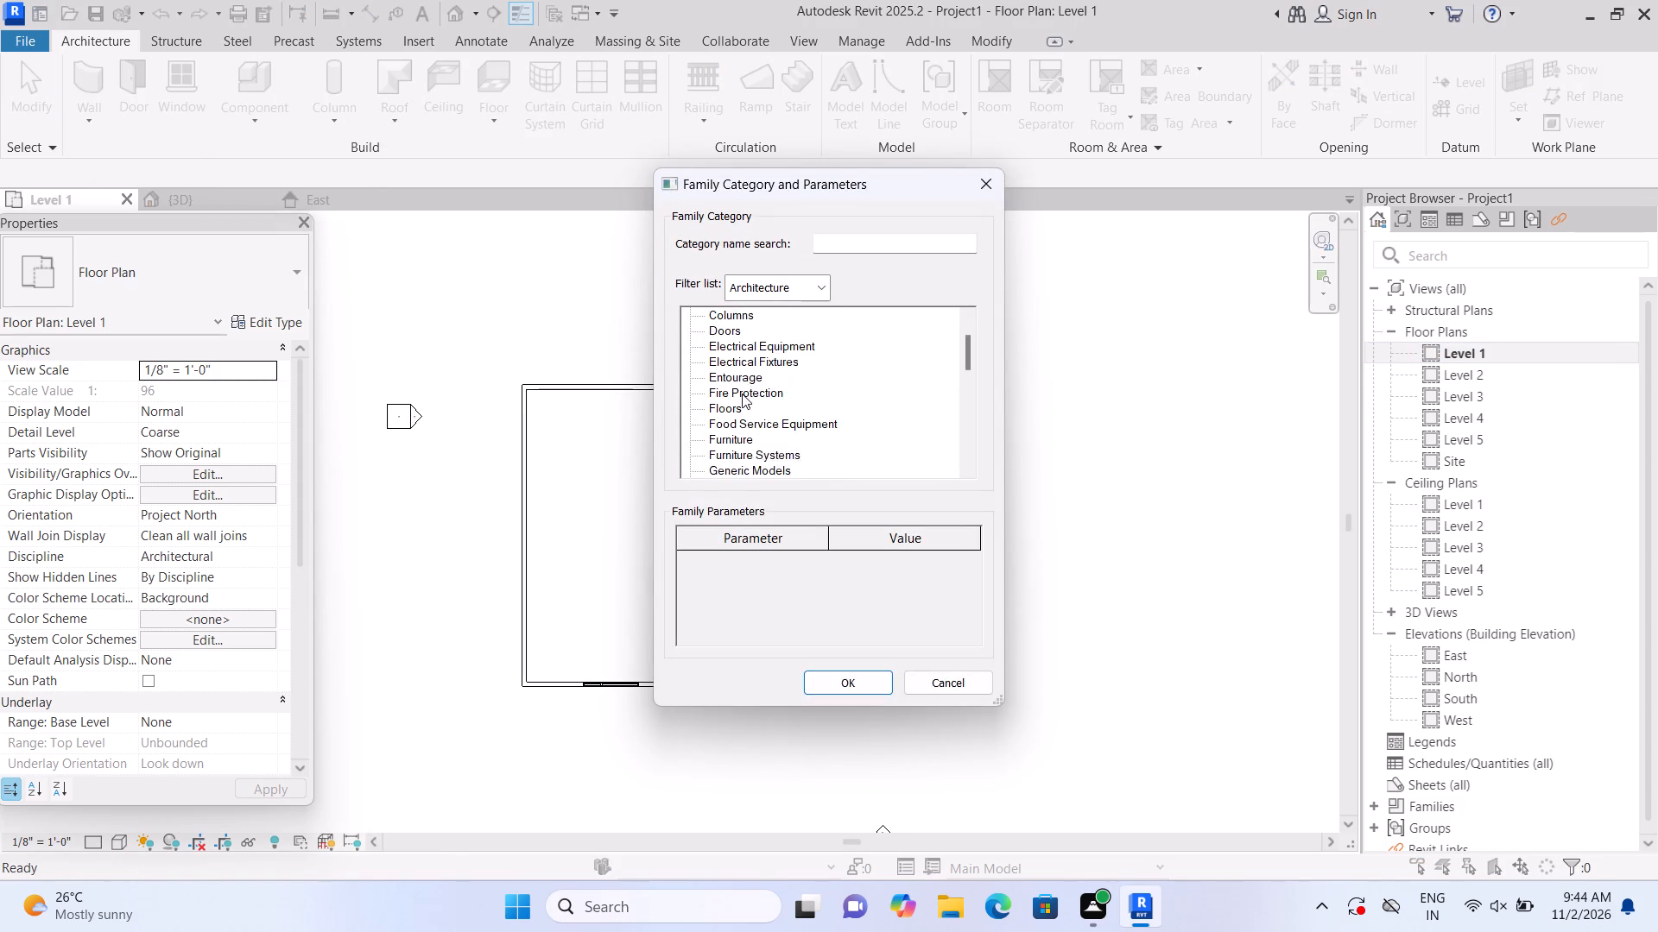
scroll(742, 394, "down", 4)
left_click(769, 423)
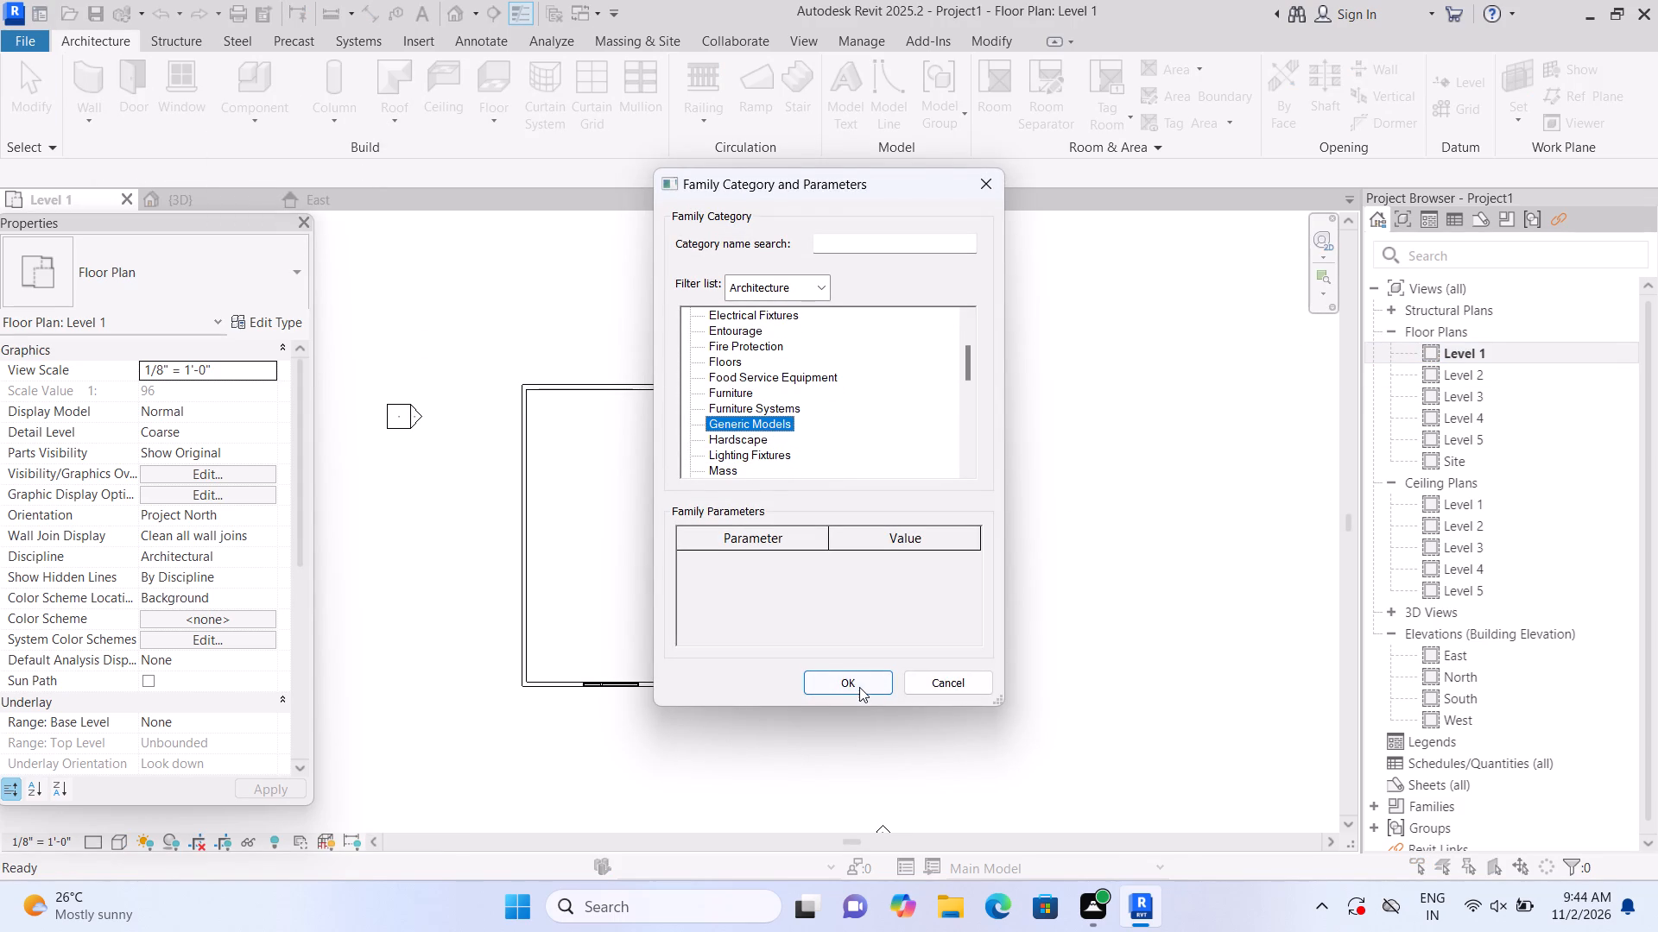
left_click(859, 686)
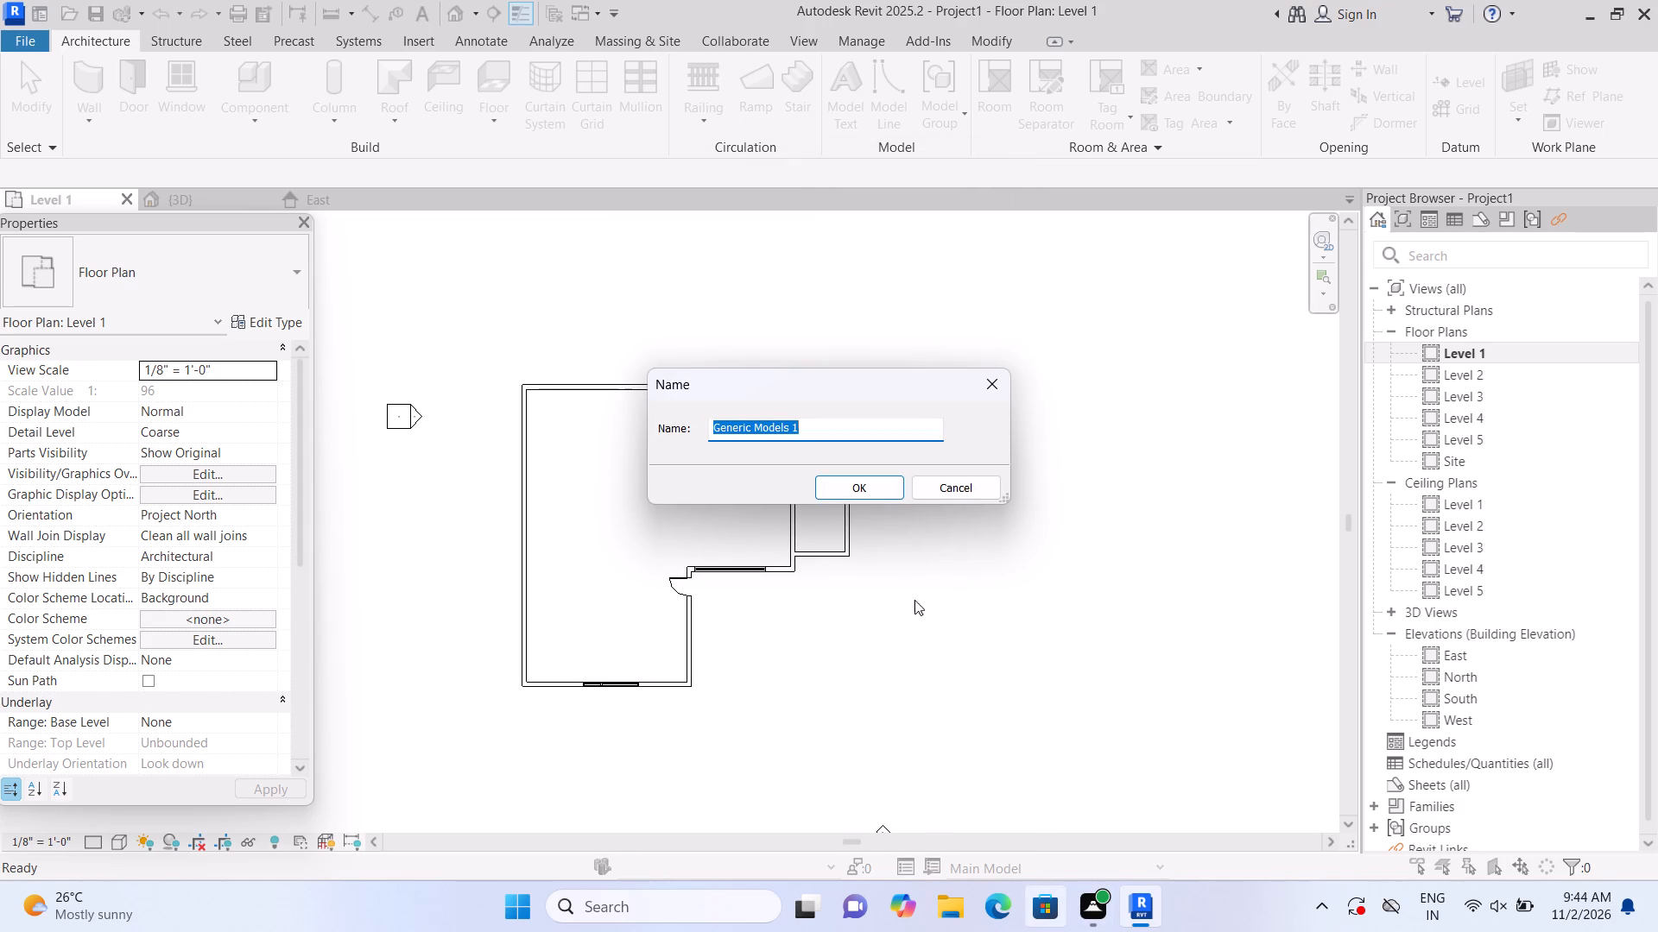
left_click(874, 484)
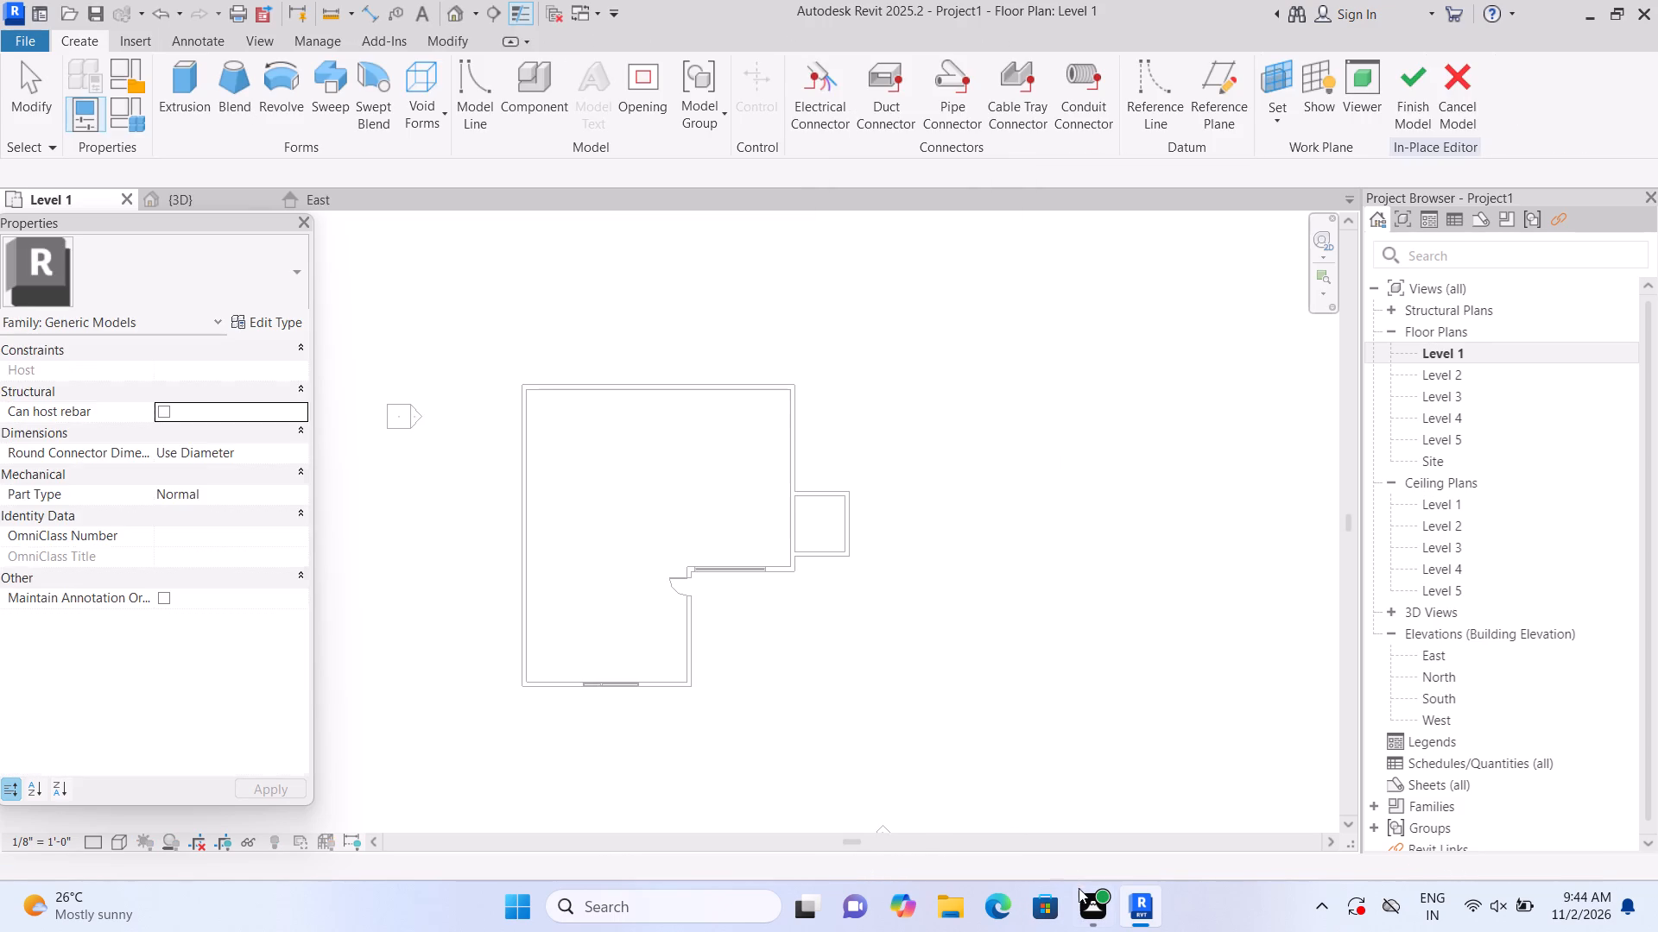
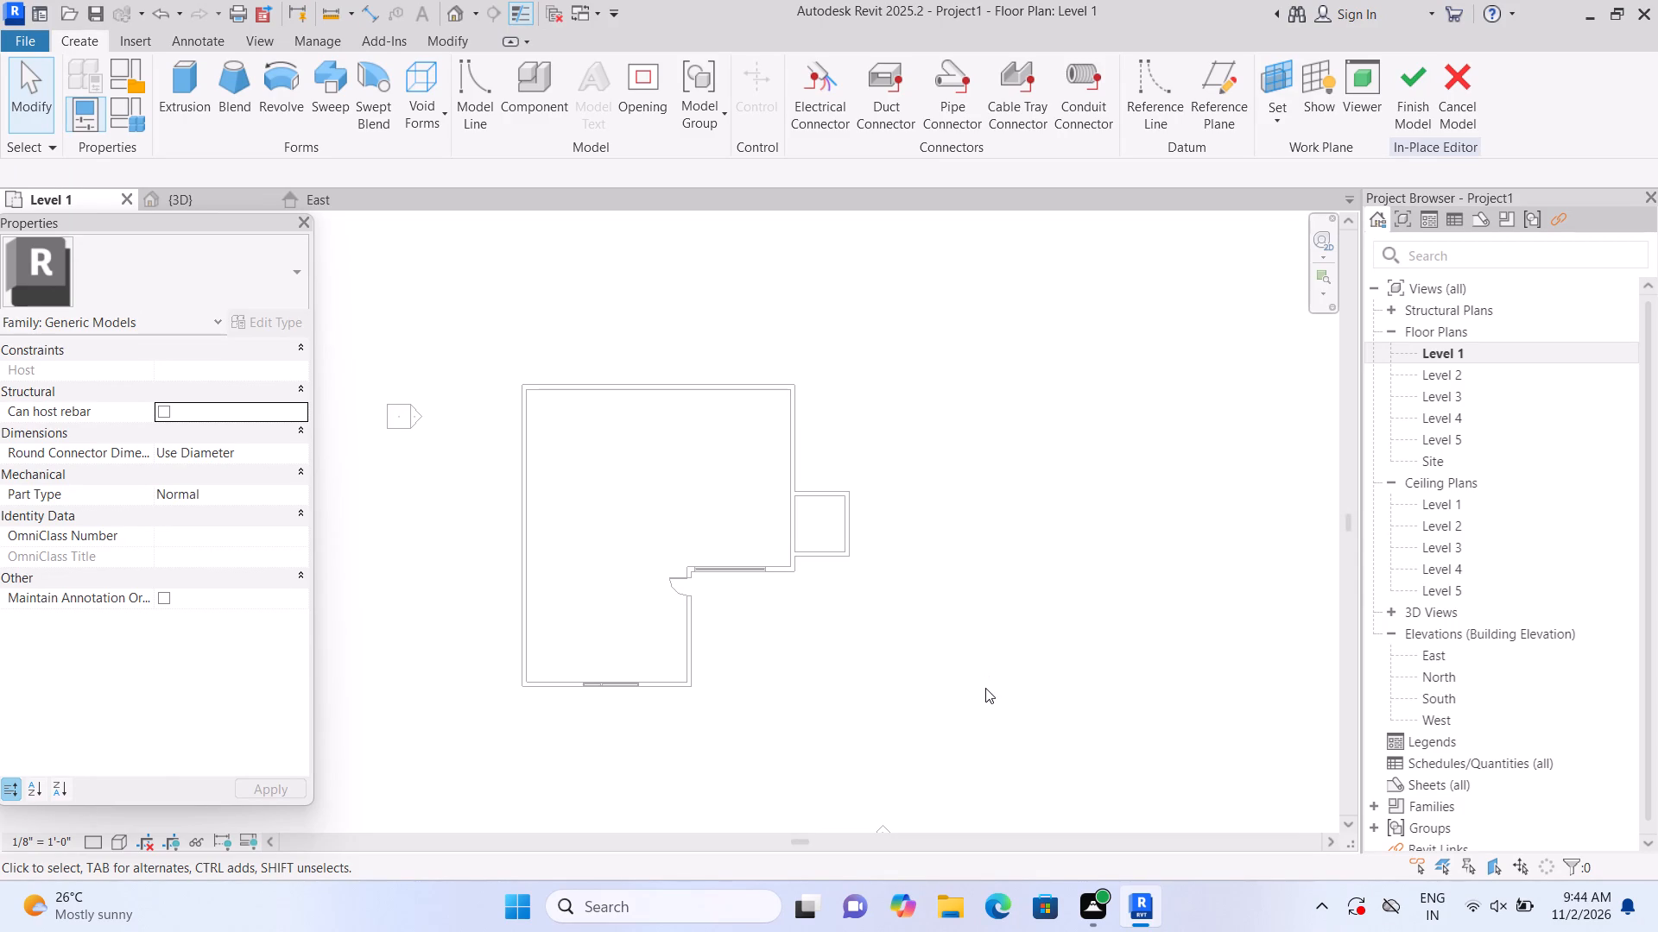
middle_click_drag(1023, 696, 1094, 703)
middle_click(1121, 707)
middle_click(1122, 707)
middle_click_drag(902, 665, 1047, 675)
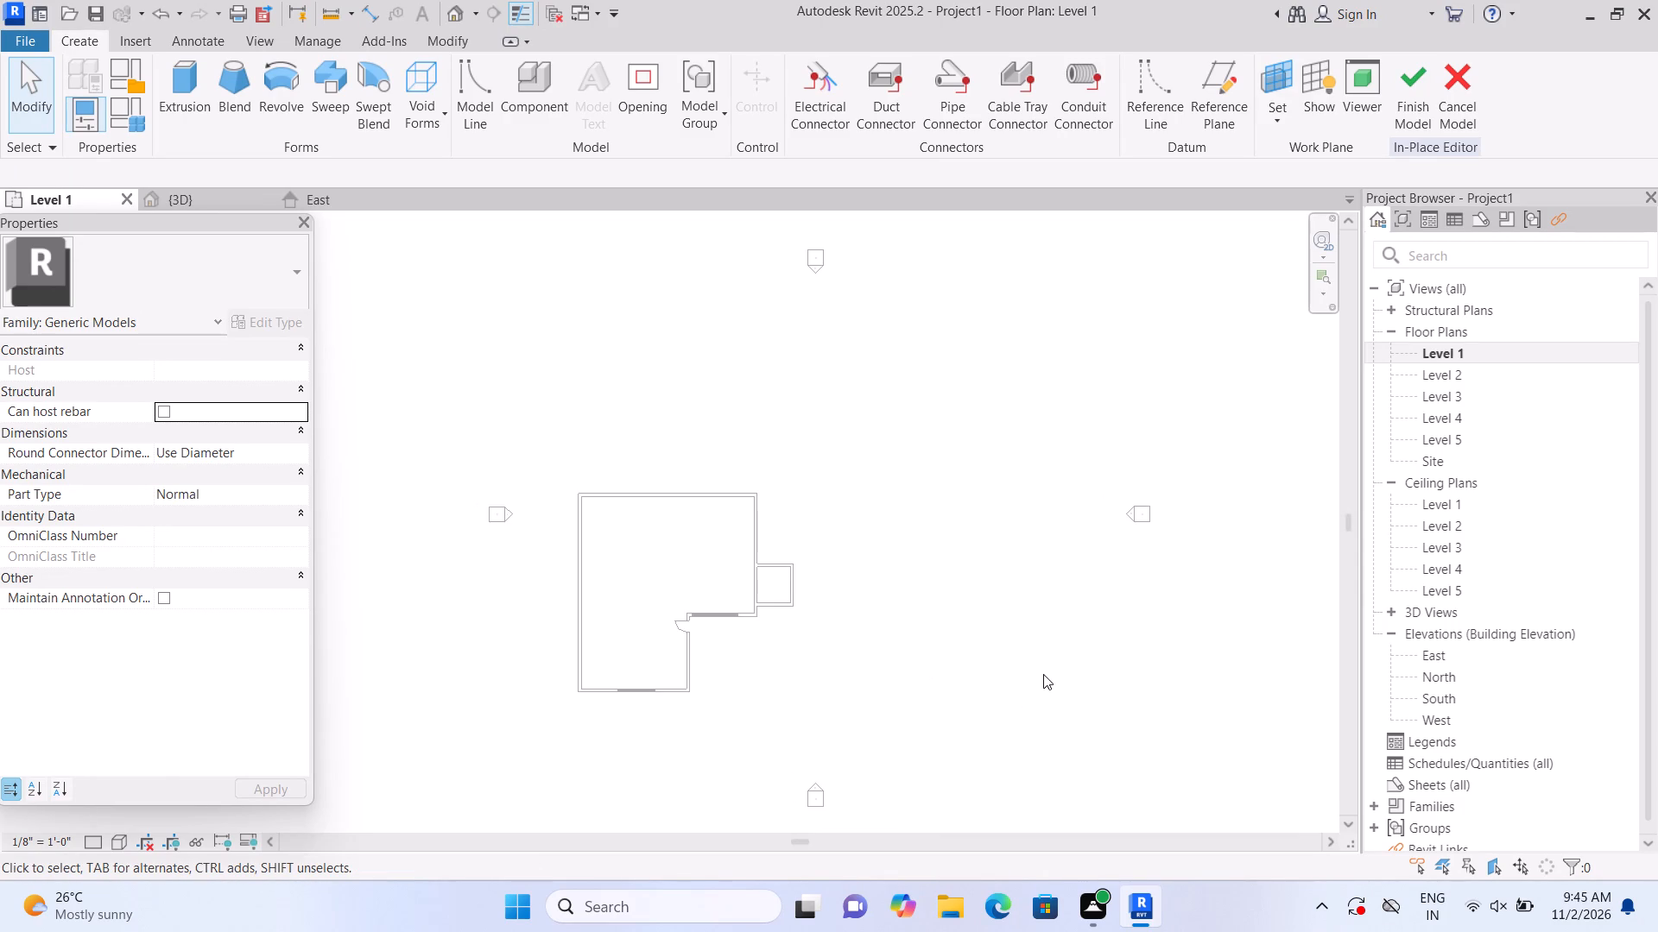
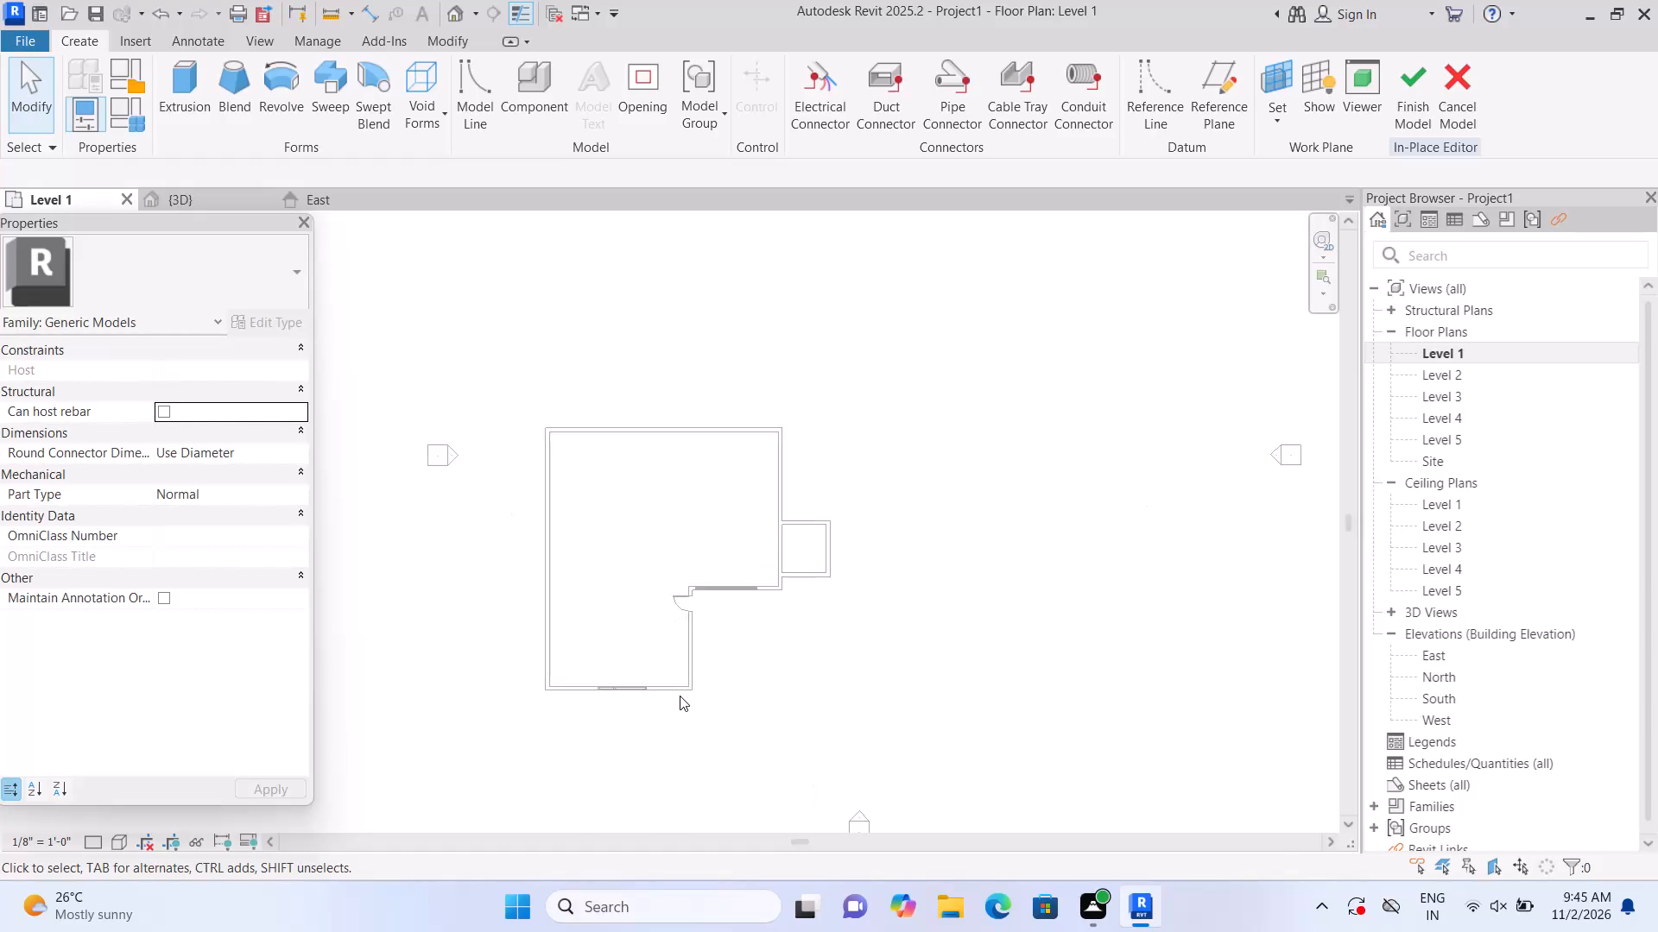
Examine the building outline on the Level 1 and Level 2 floor plans, returning to Level 1.
middle_click_drag(692, 703, 720, 721)
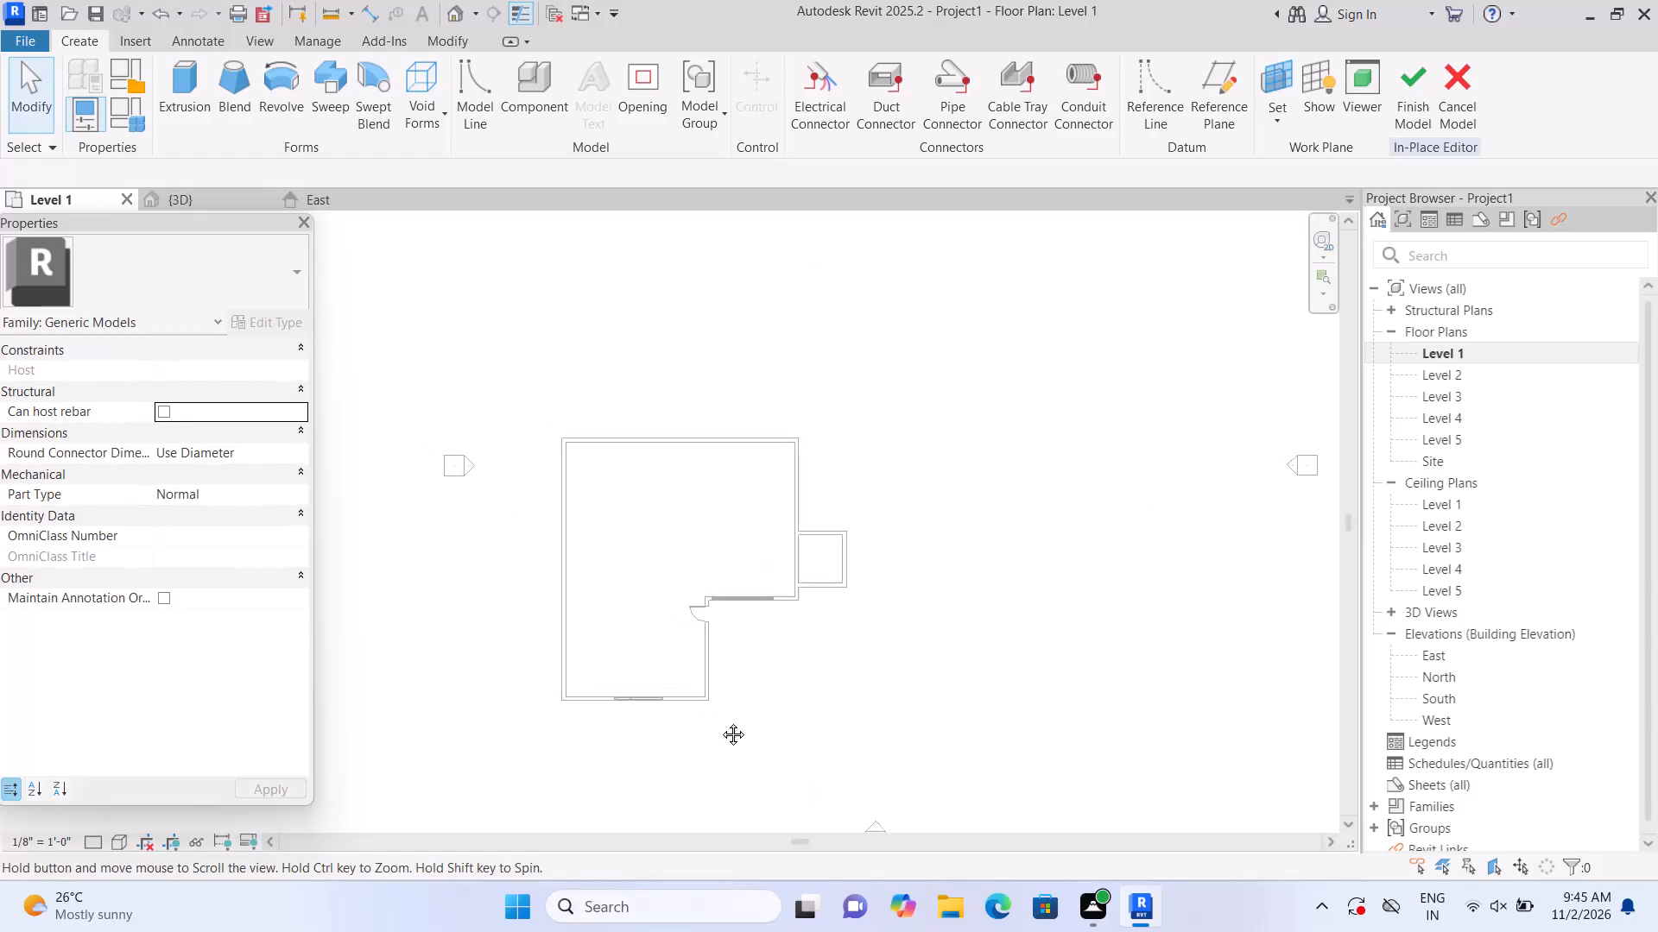
middle_click_drag(720, 721, 746, 738)
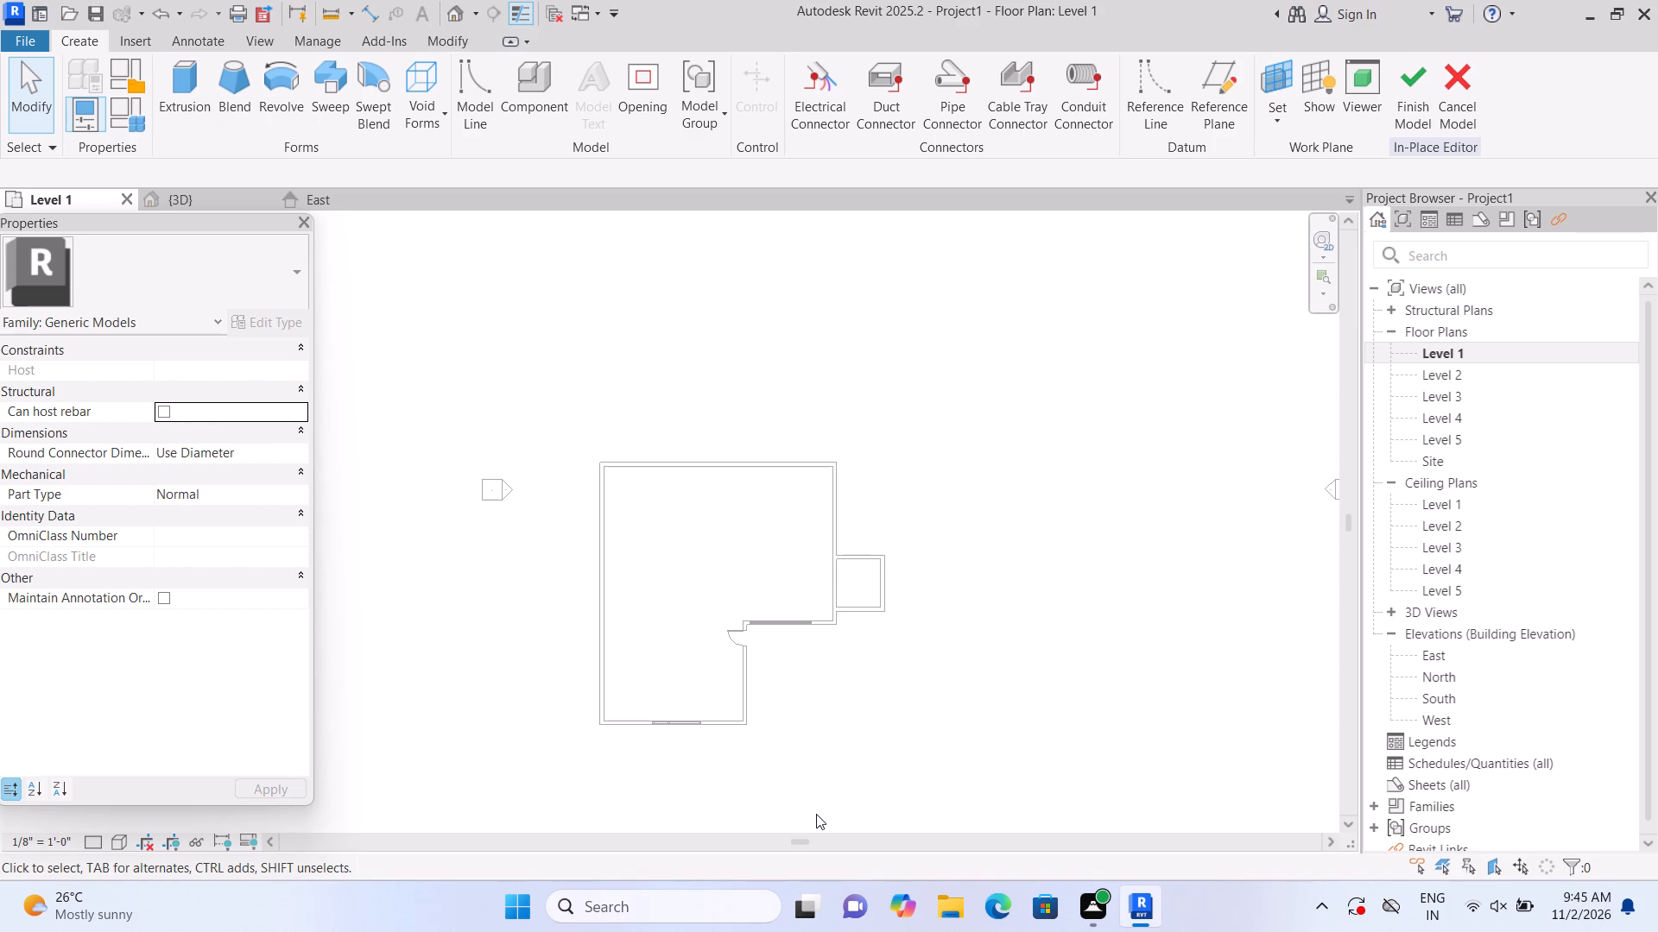
scroll(602, 628, "up", 2)
scroll(581, 707, "up", 2)
scroll(582, 708, "down", 1)
middle_click_drag(582, 710, 557, 695)
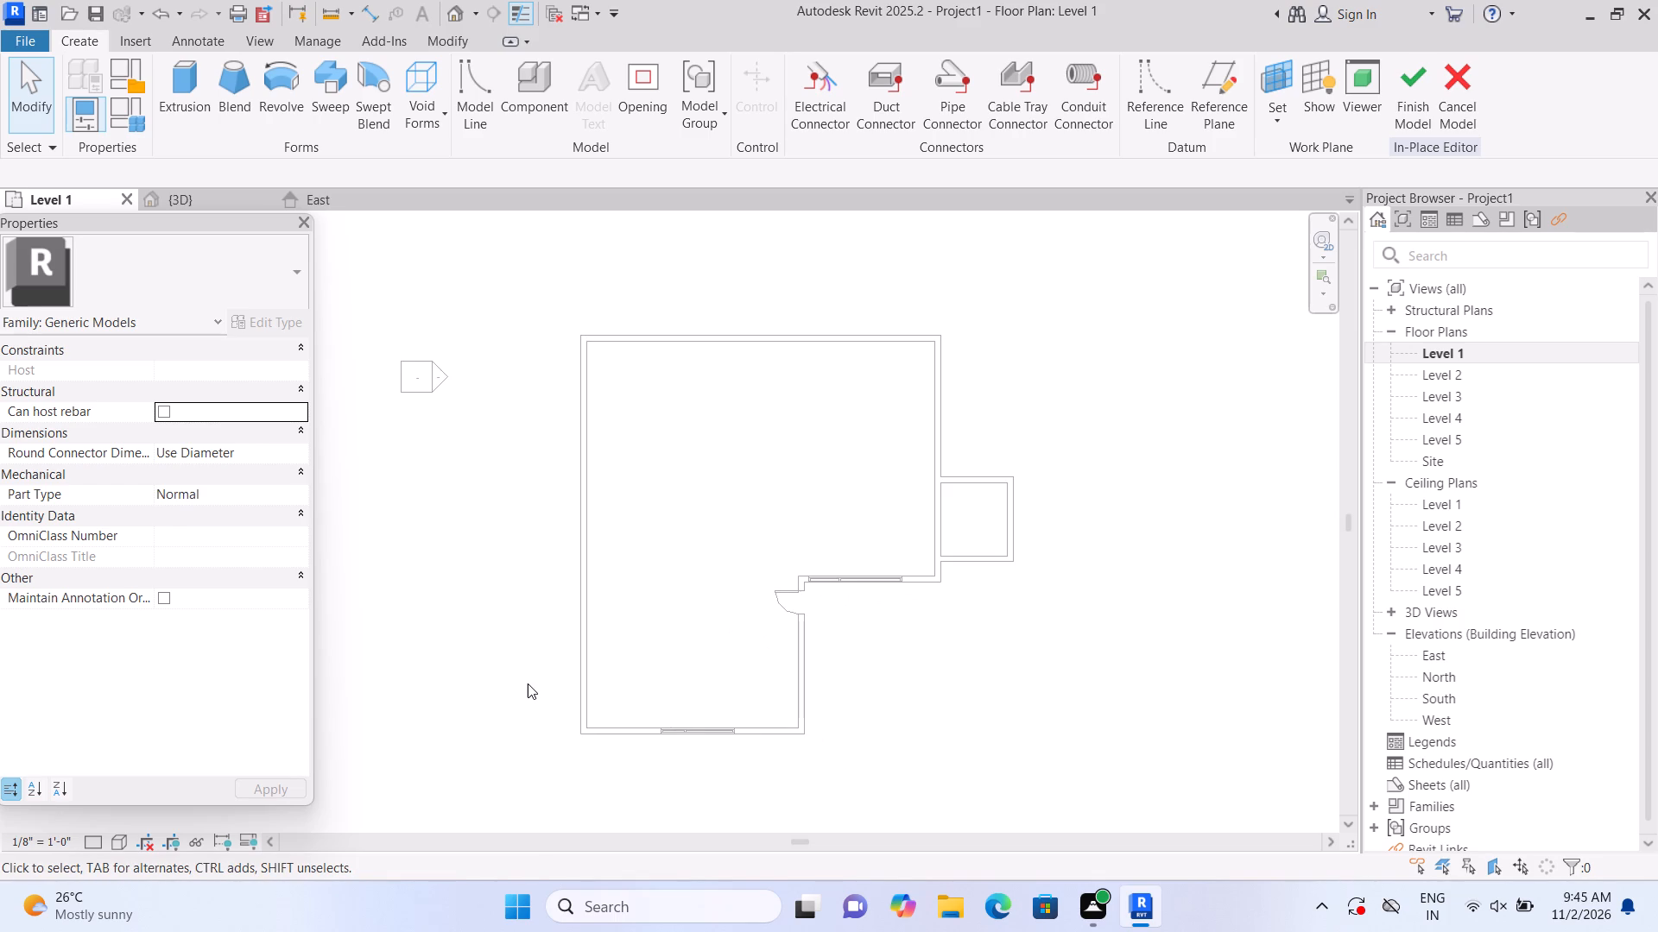
scroll(528, 683, "up", 1)
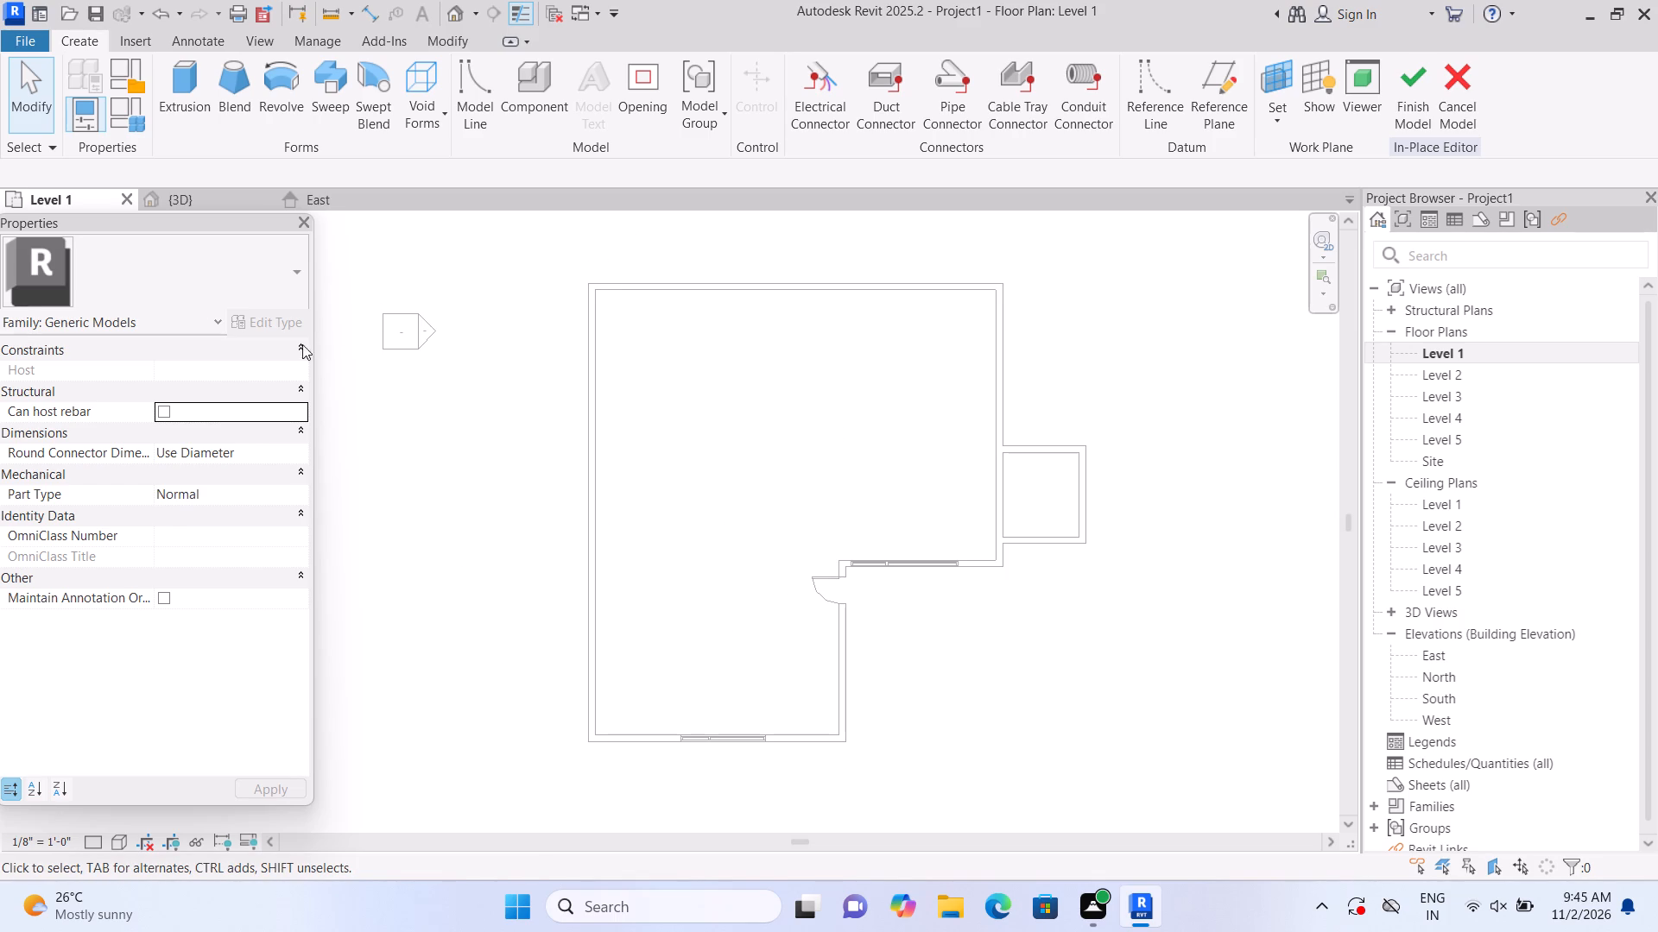
triple_click(1423, 368)
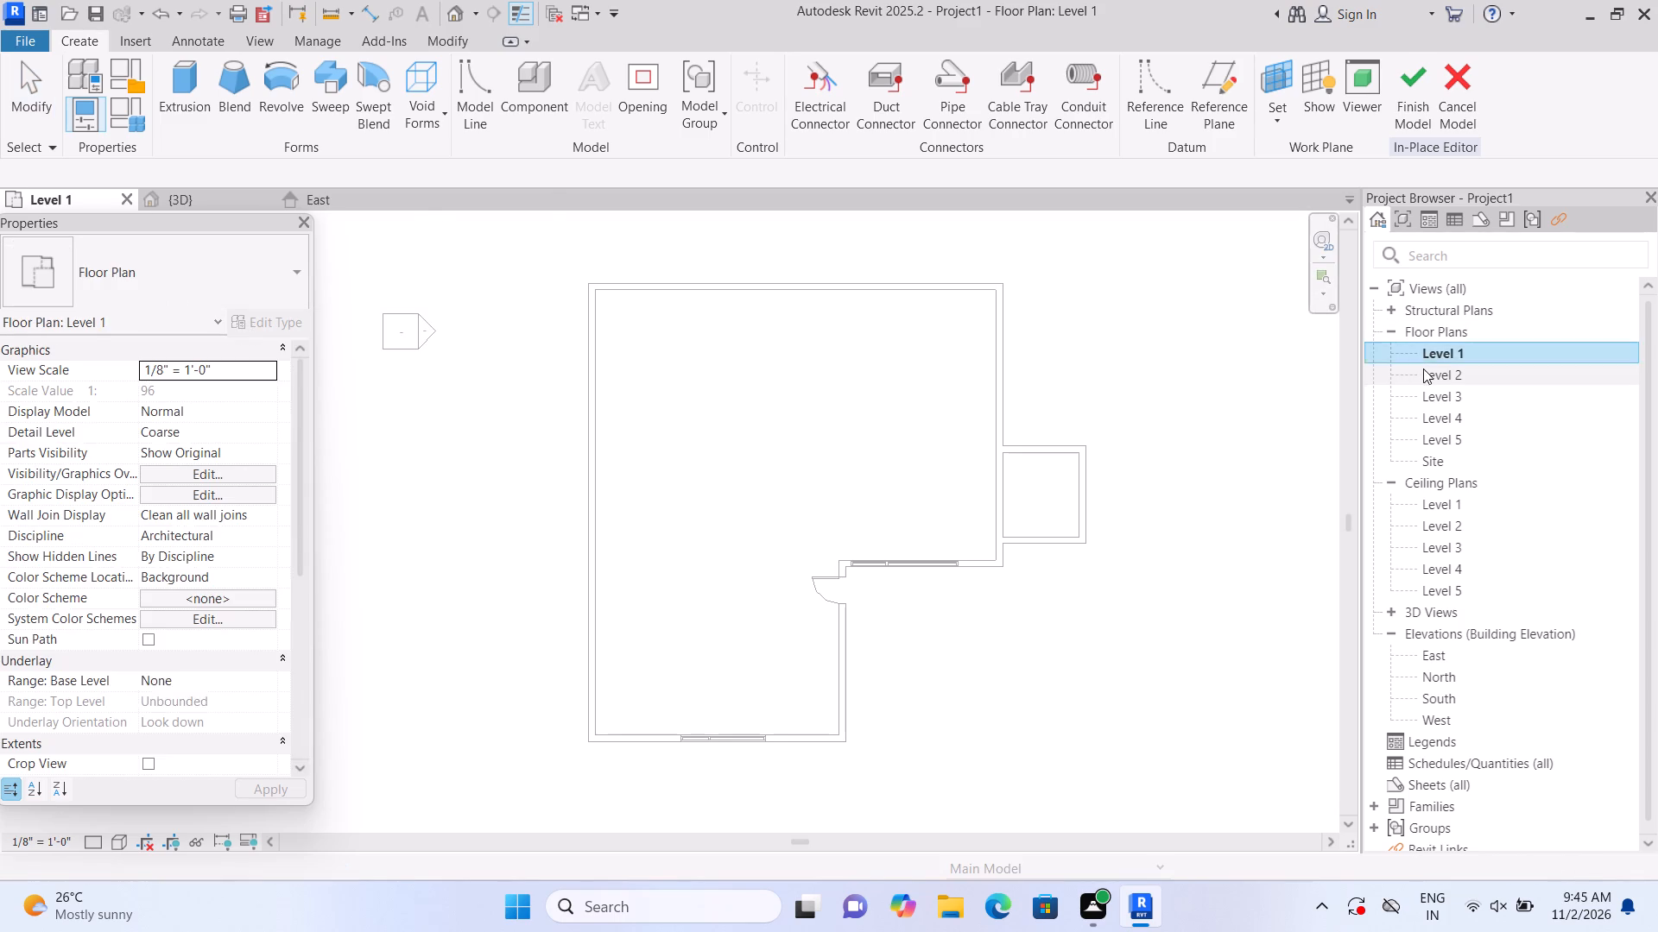
left_click(1424, 369)
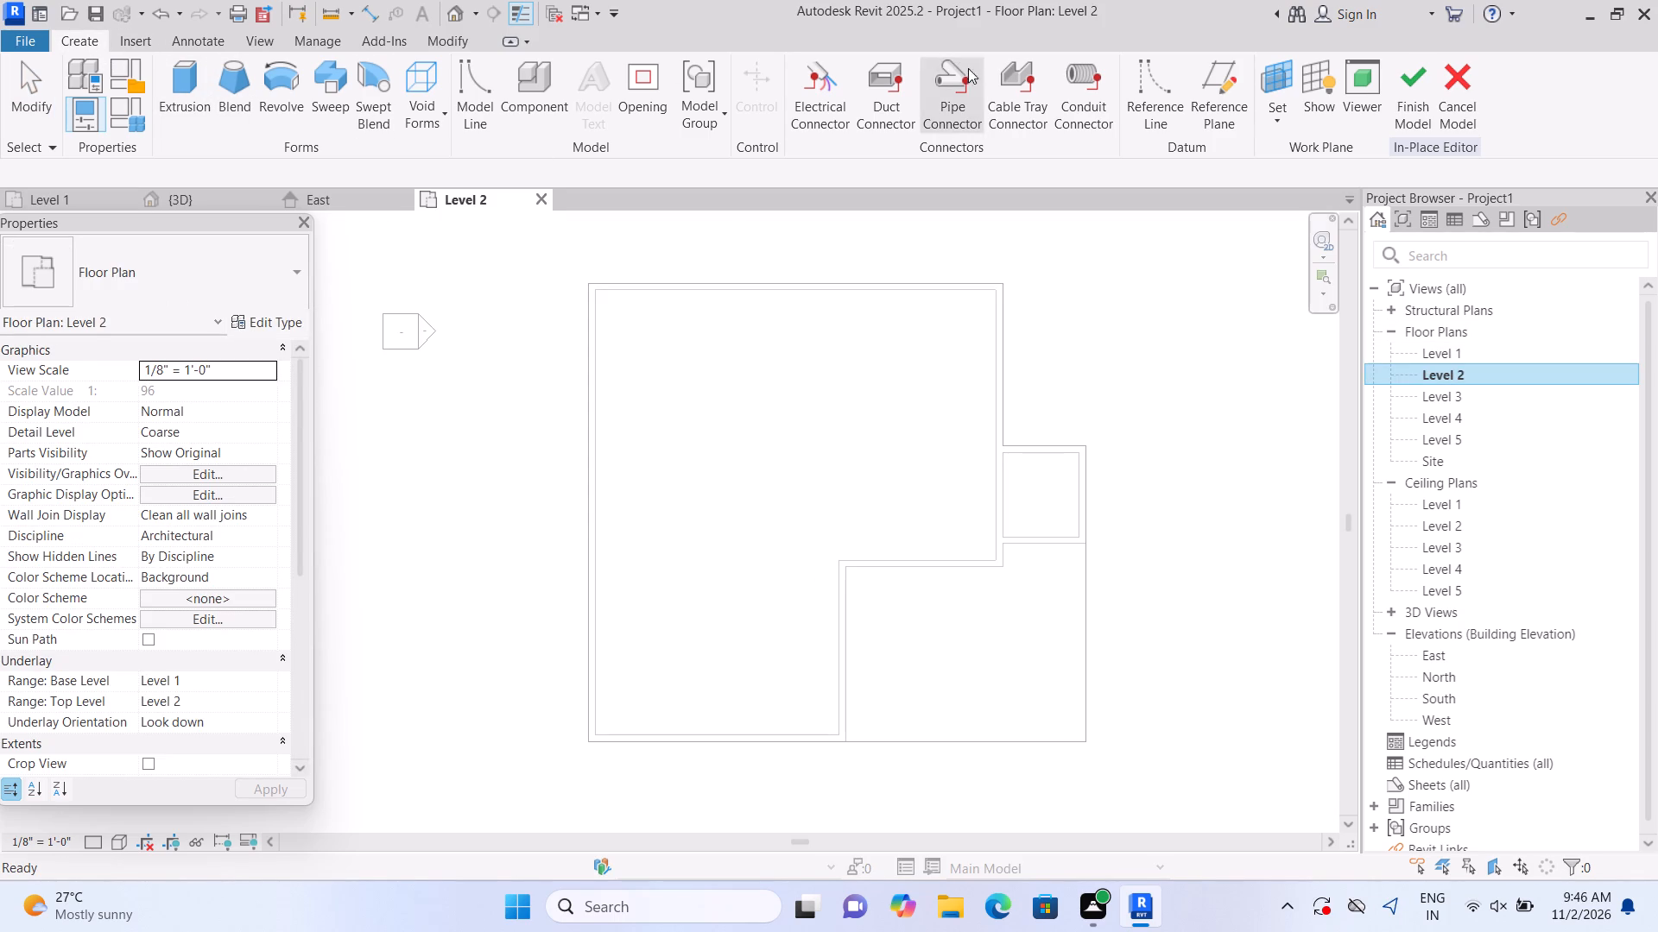
triple_click(1423, 343)
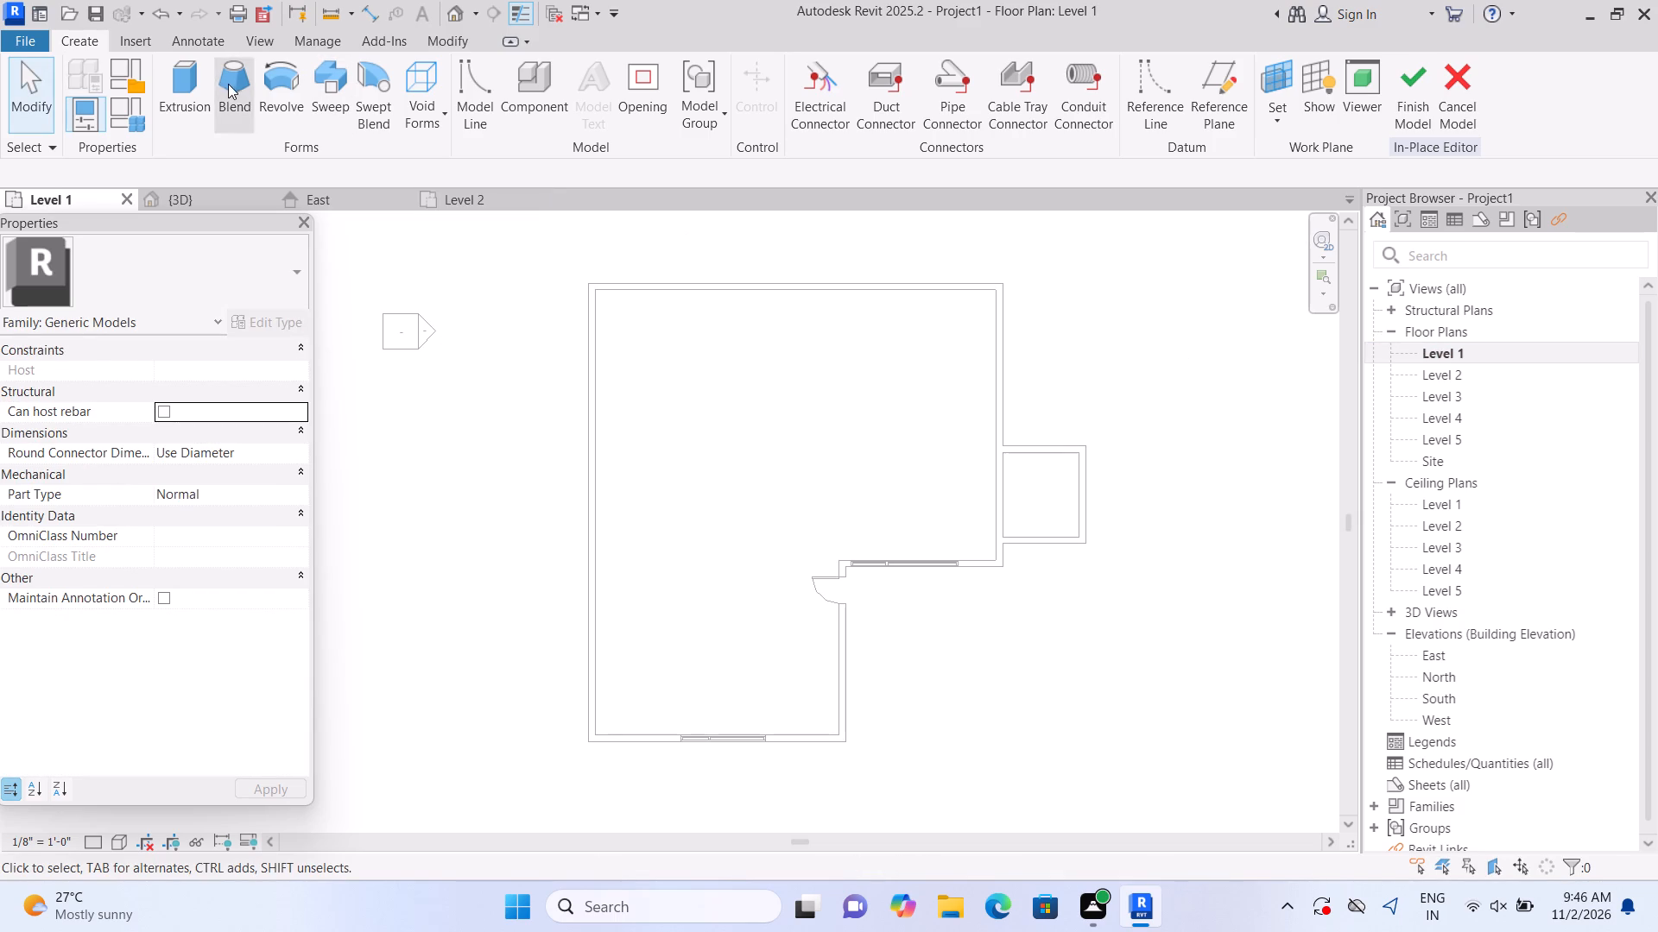
Start a solid extrusion for the in-place generic model on the Level 1 plan.
left_click(198, 82)
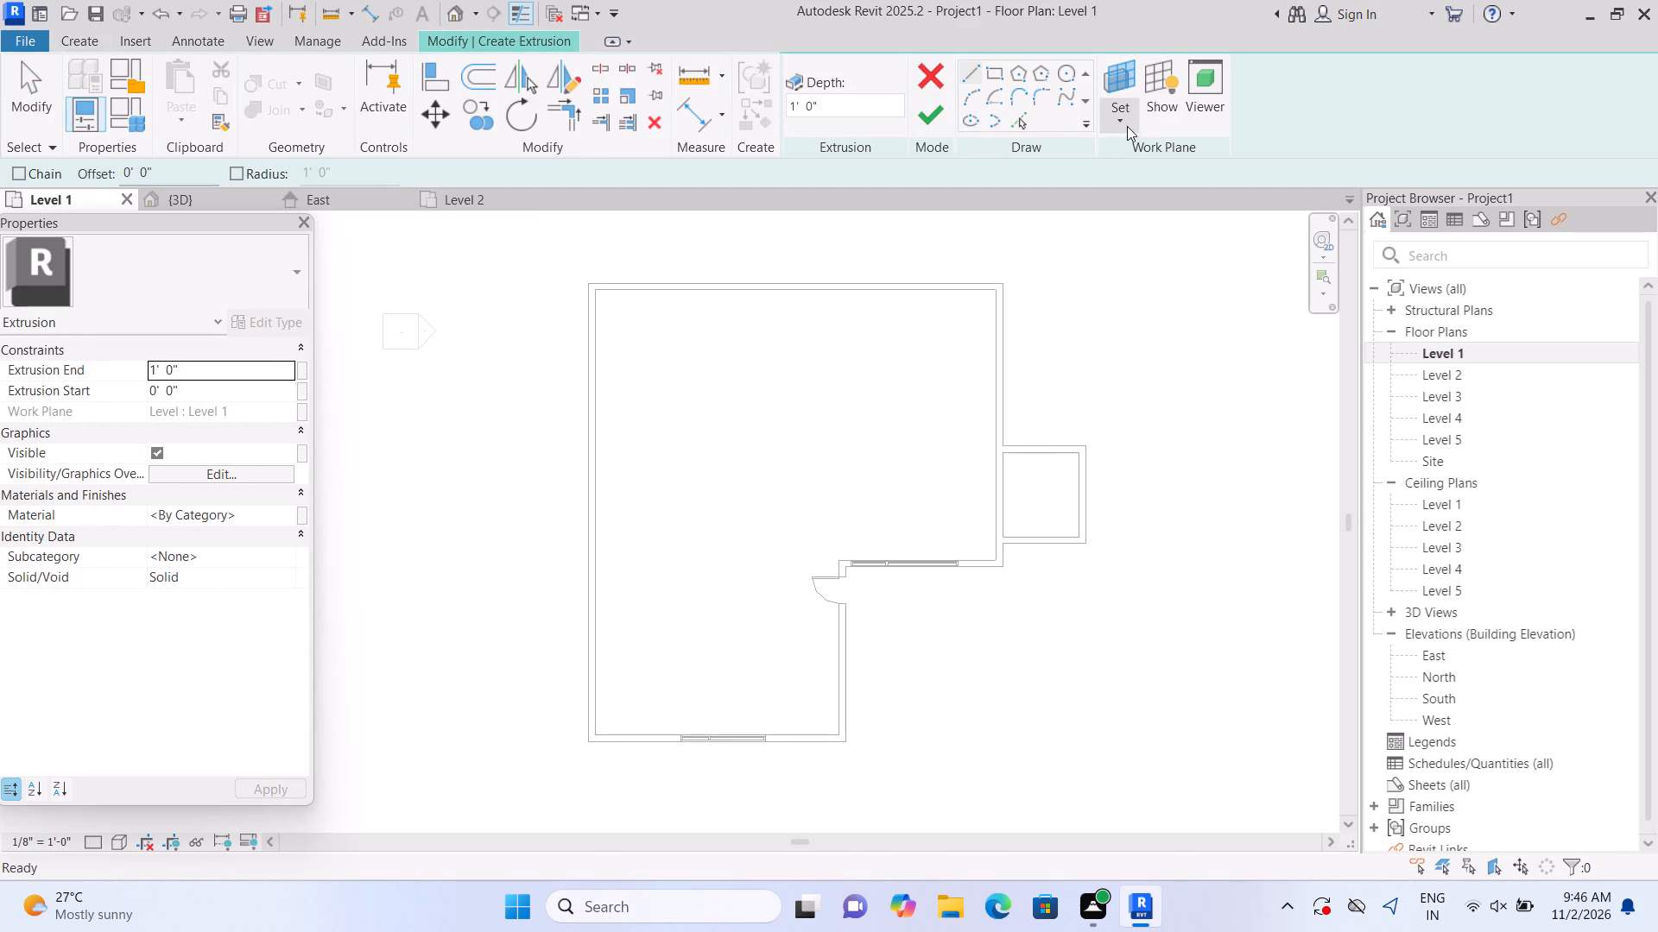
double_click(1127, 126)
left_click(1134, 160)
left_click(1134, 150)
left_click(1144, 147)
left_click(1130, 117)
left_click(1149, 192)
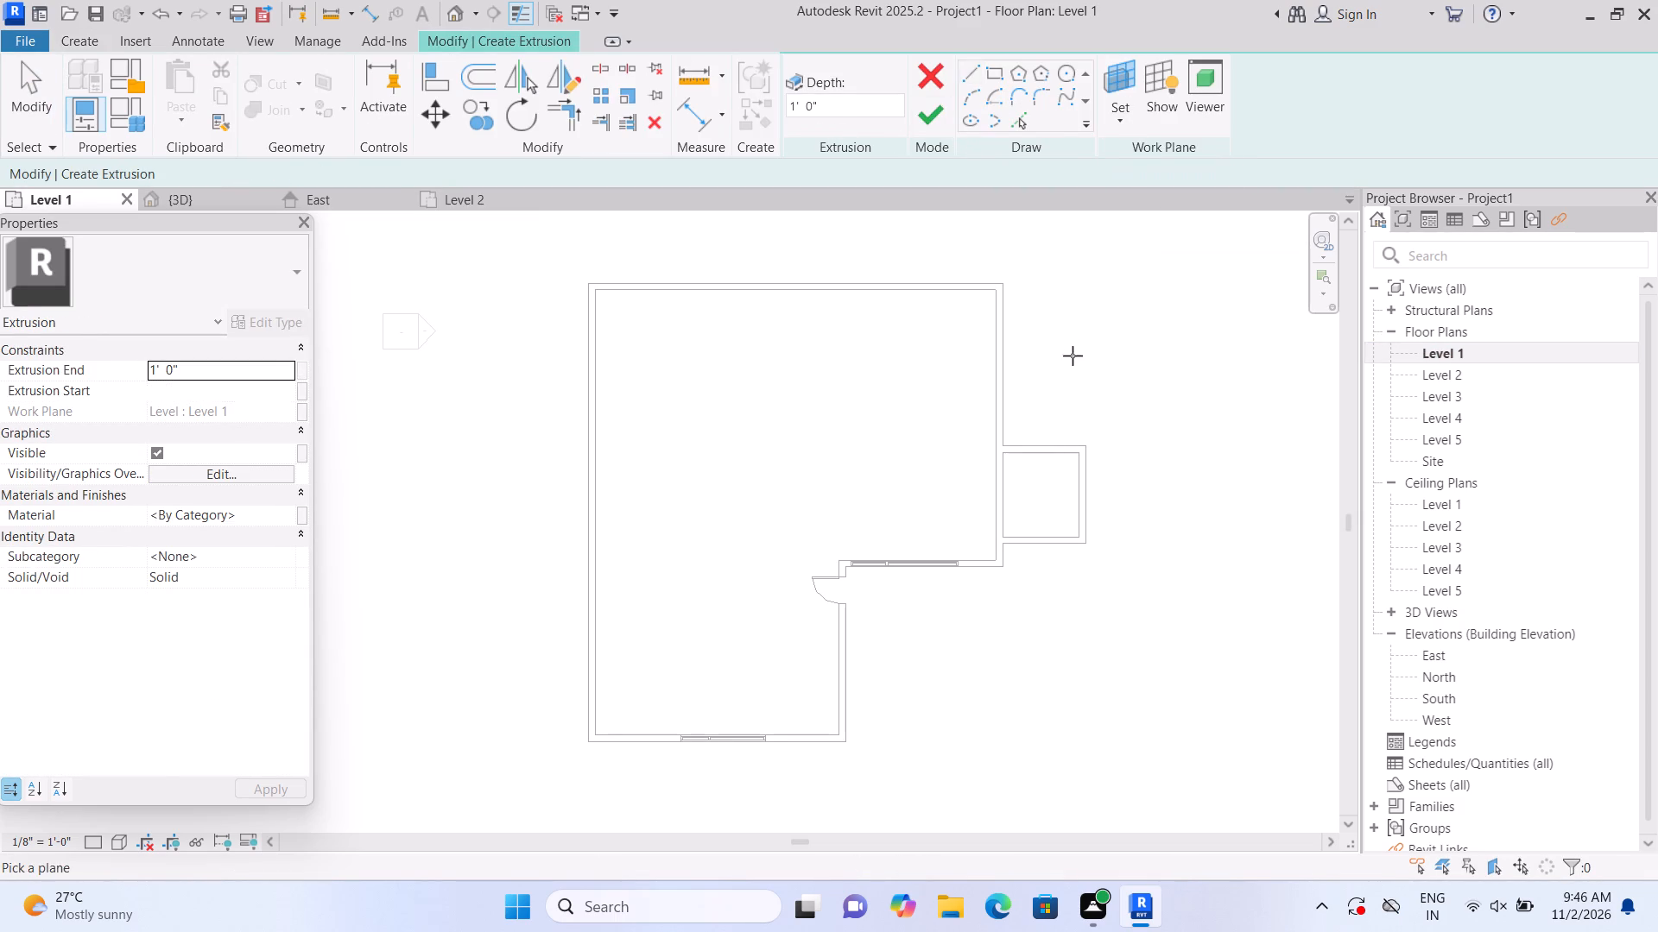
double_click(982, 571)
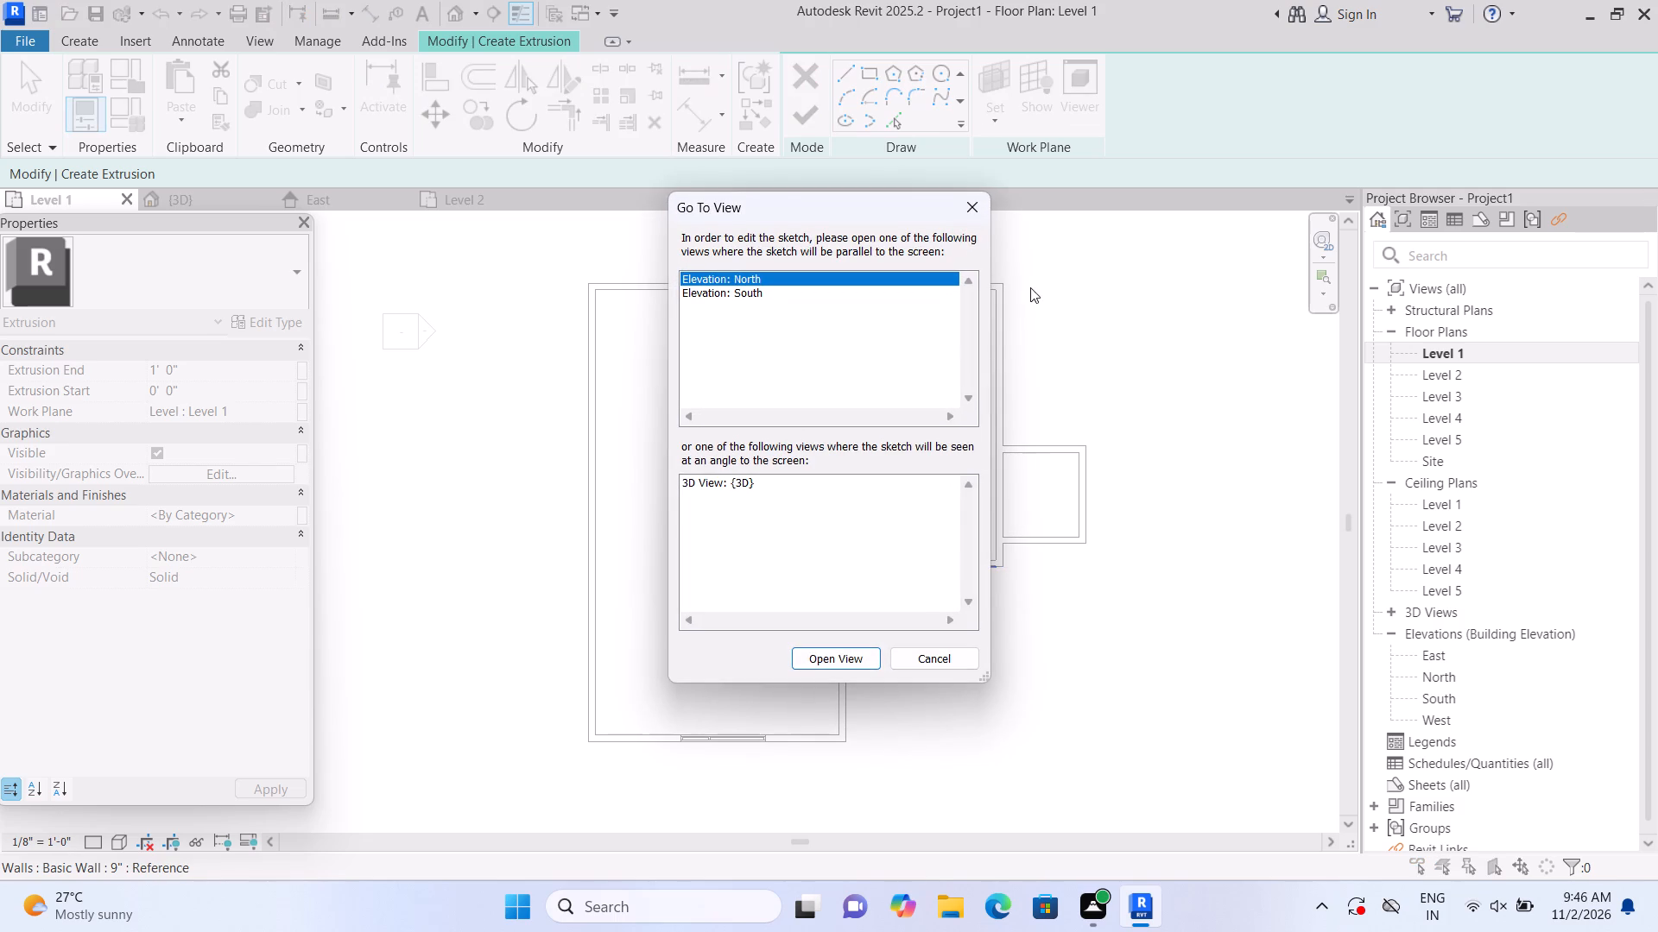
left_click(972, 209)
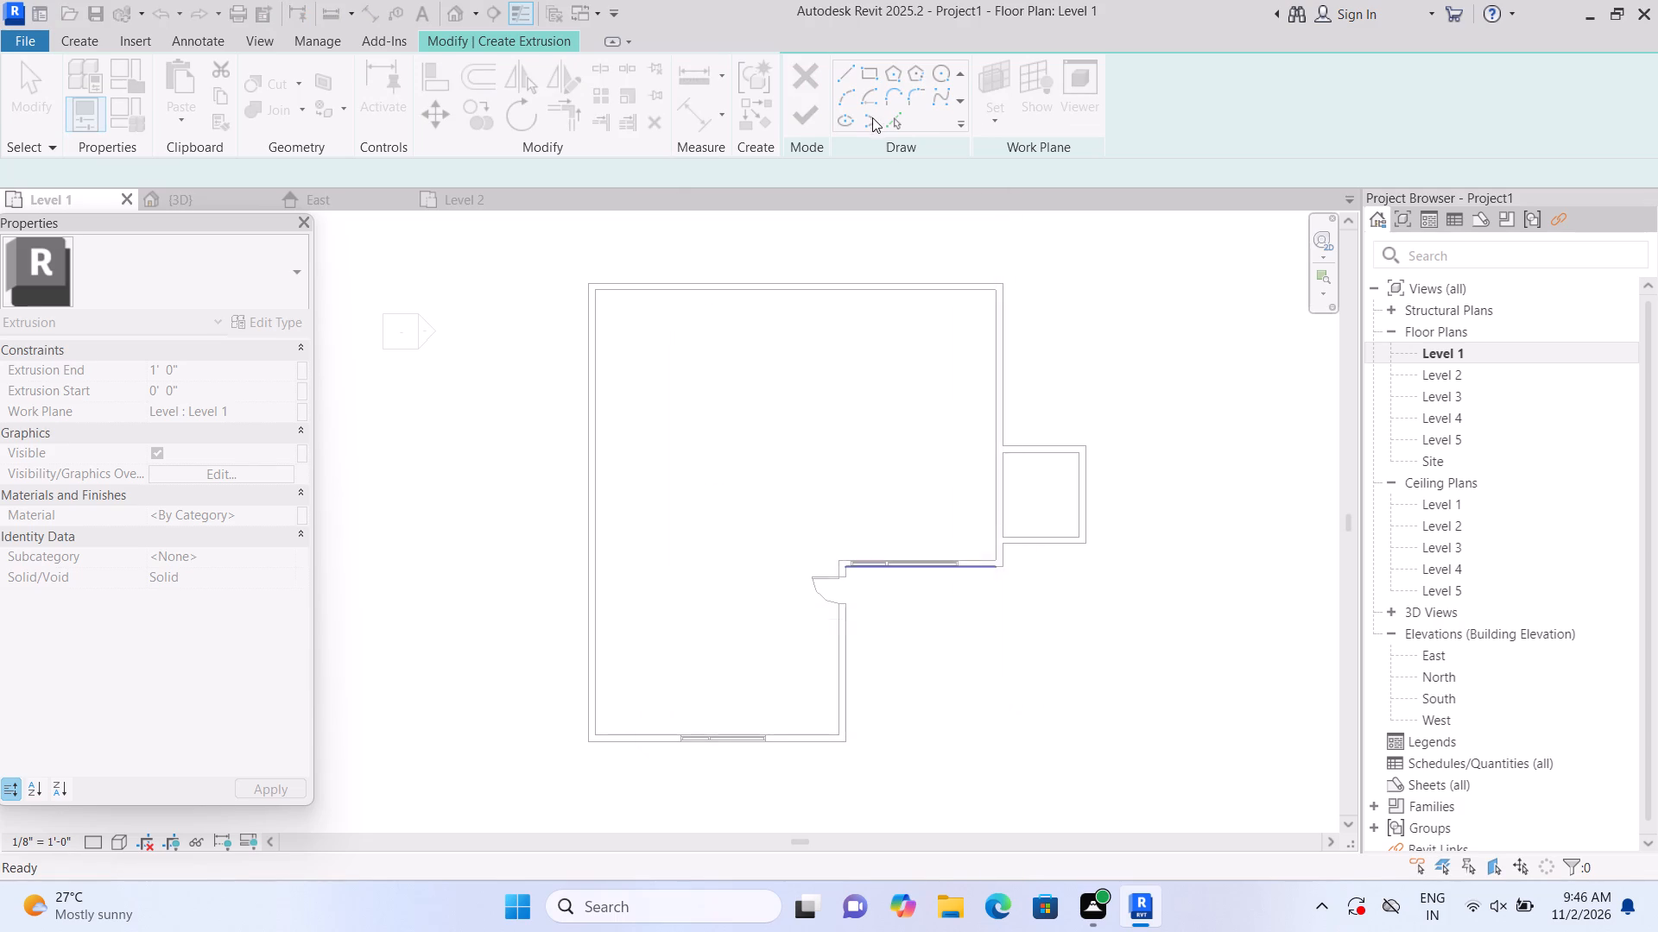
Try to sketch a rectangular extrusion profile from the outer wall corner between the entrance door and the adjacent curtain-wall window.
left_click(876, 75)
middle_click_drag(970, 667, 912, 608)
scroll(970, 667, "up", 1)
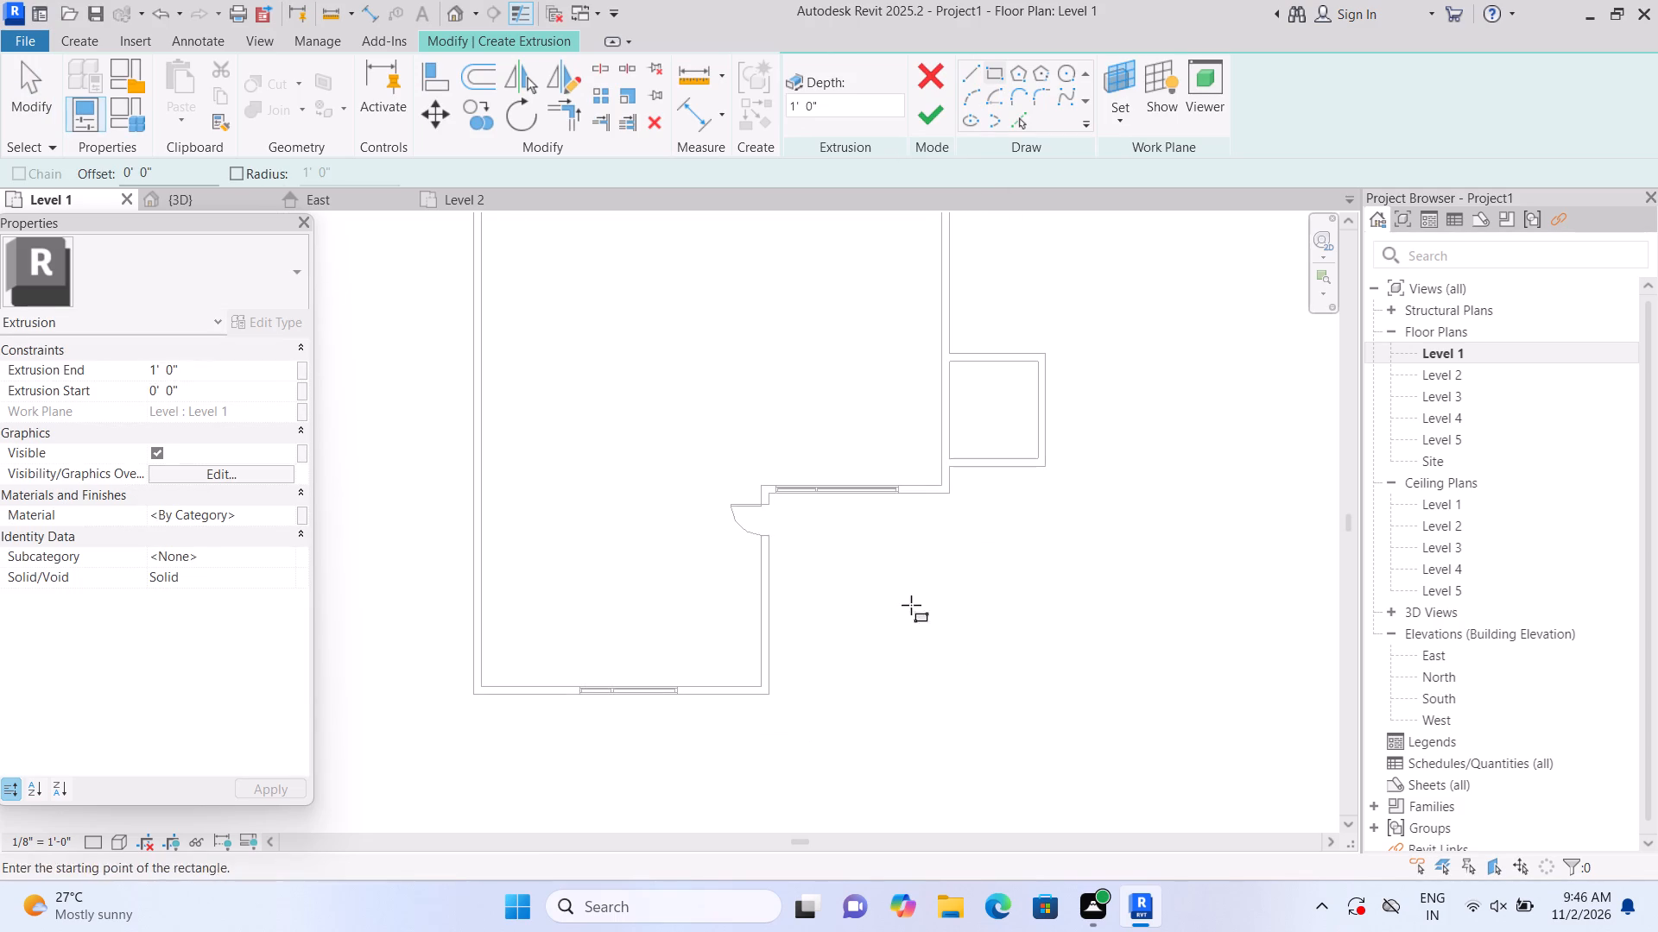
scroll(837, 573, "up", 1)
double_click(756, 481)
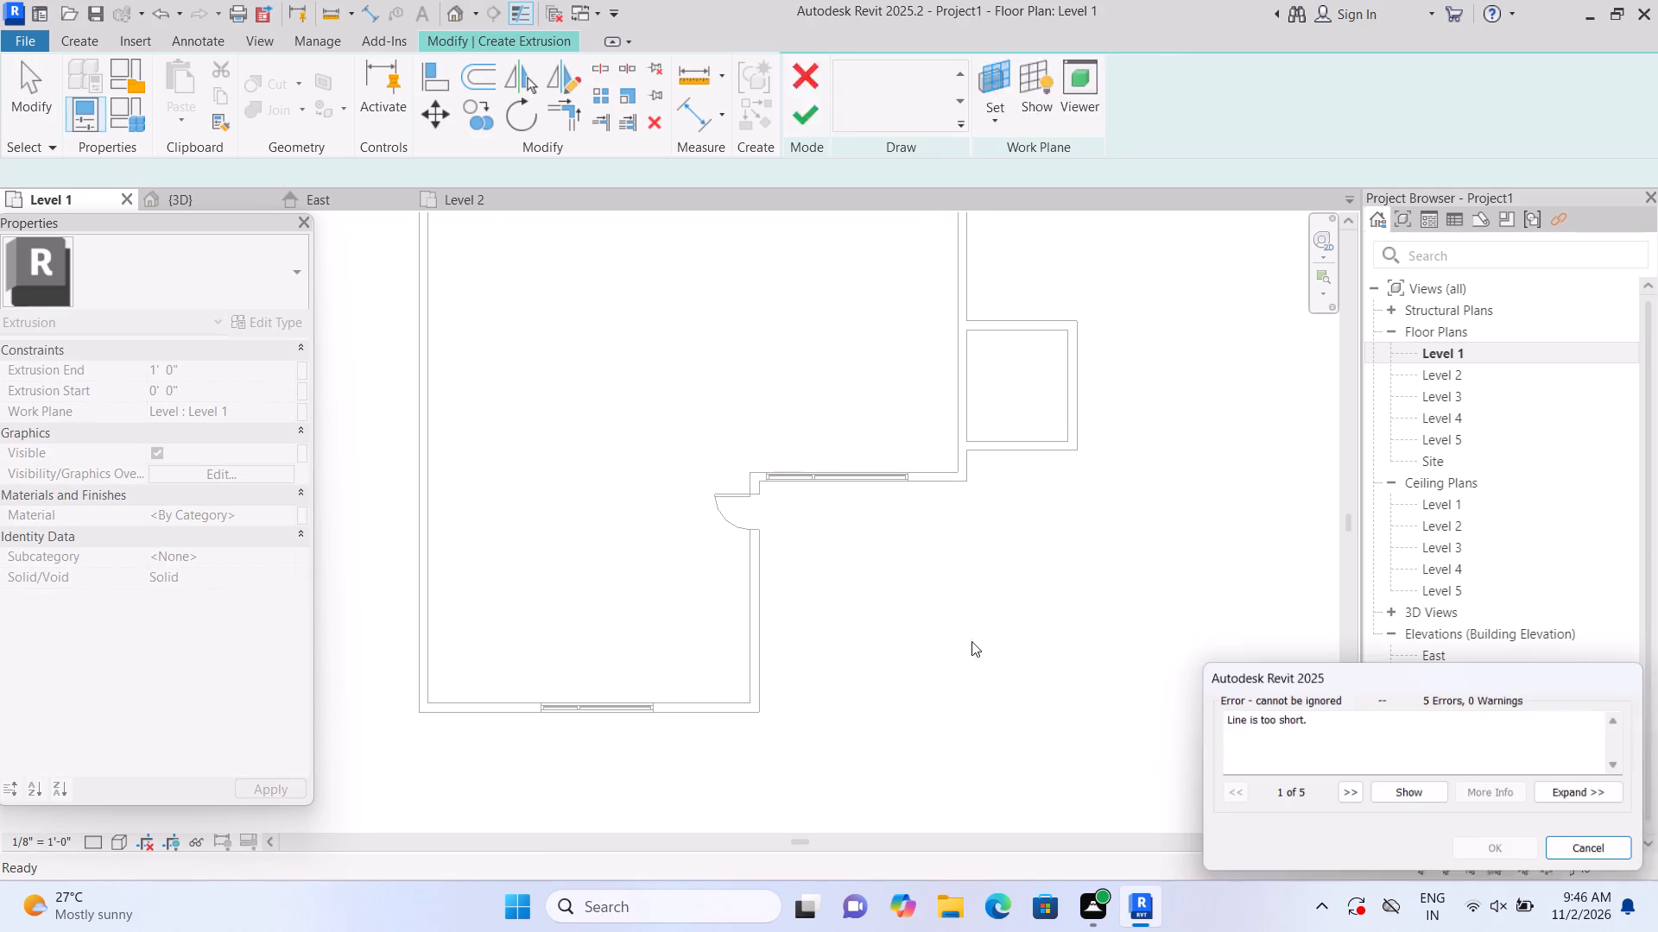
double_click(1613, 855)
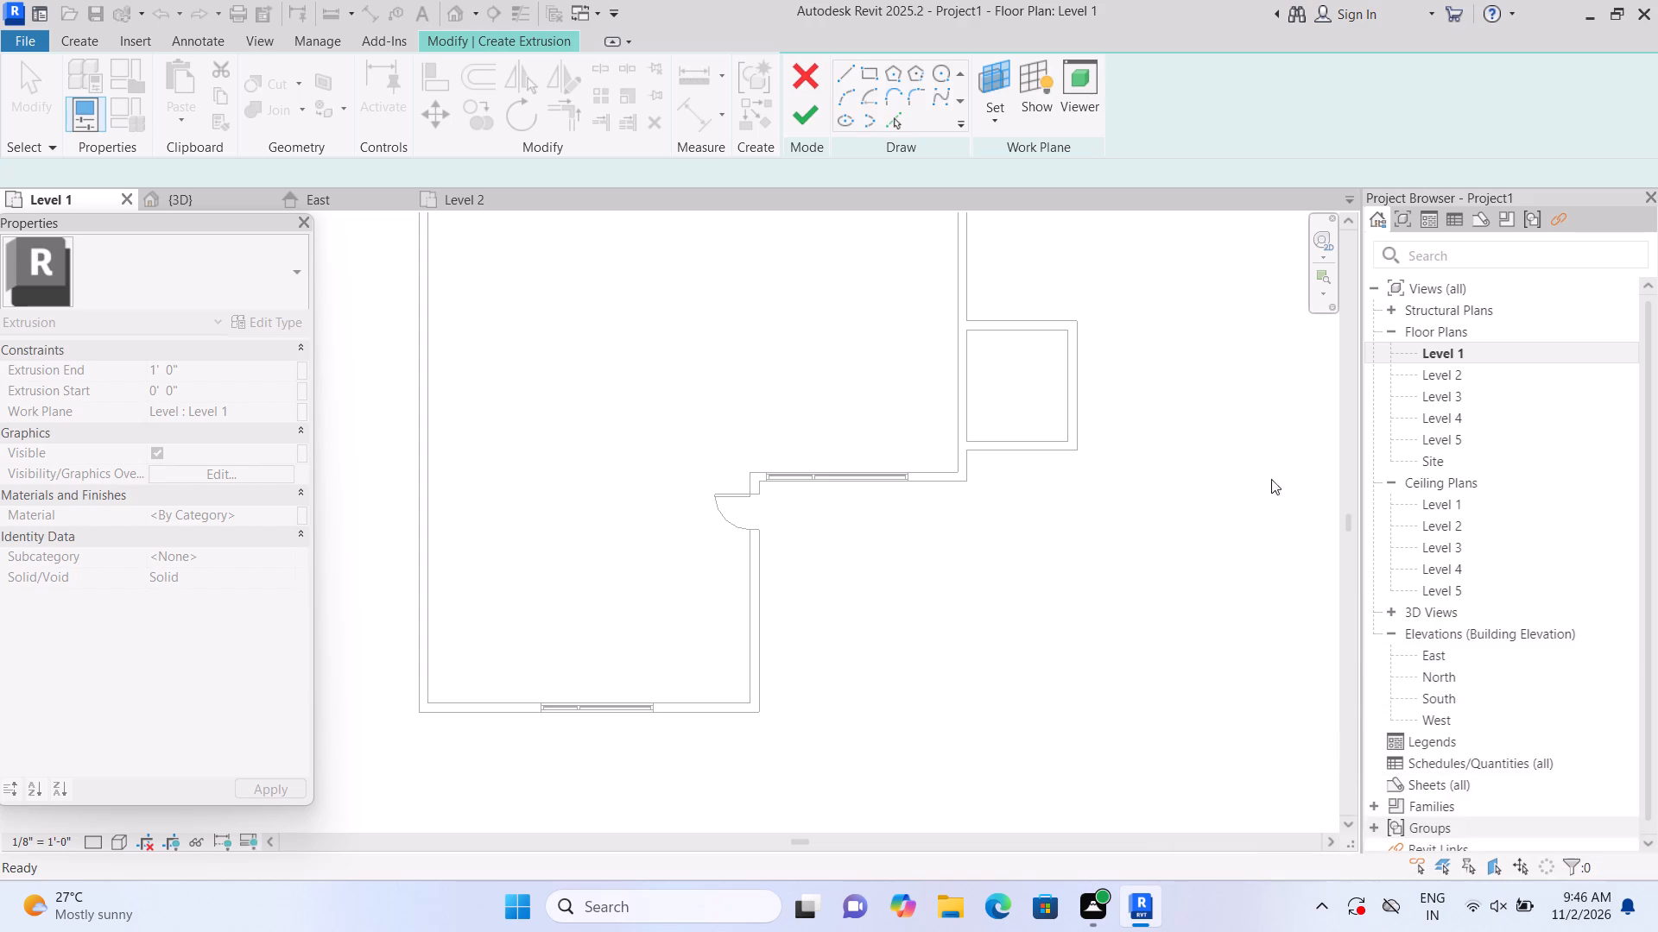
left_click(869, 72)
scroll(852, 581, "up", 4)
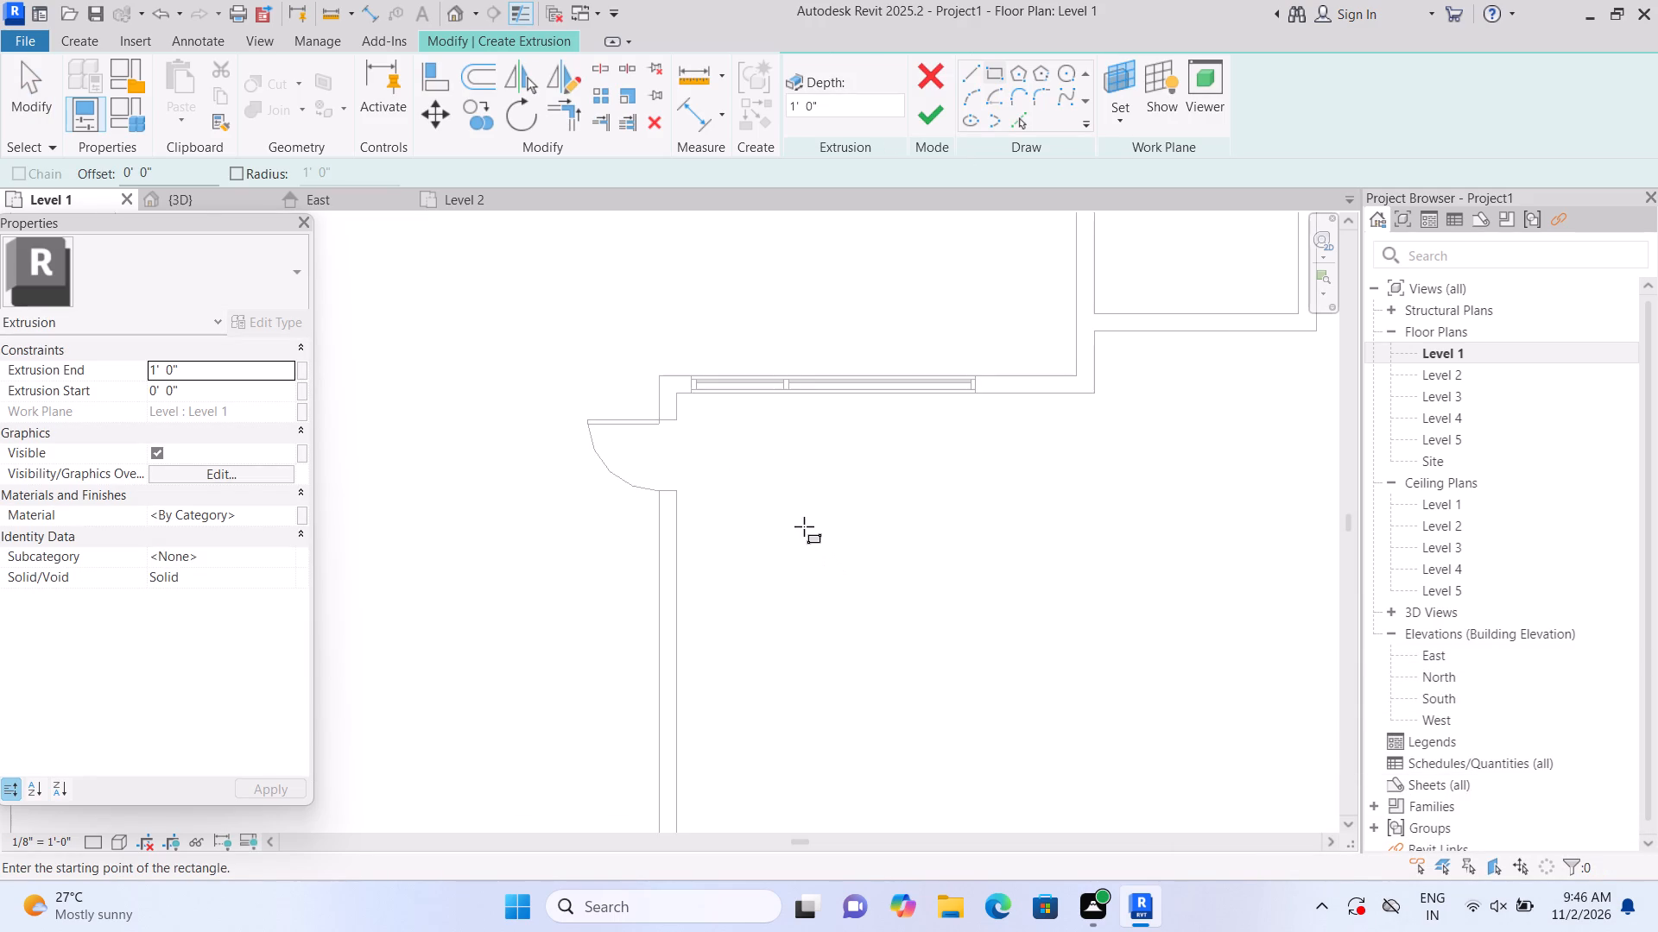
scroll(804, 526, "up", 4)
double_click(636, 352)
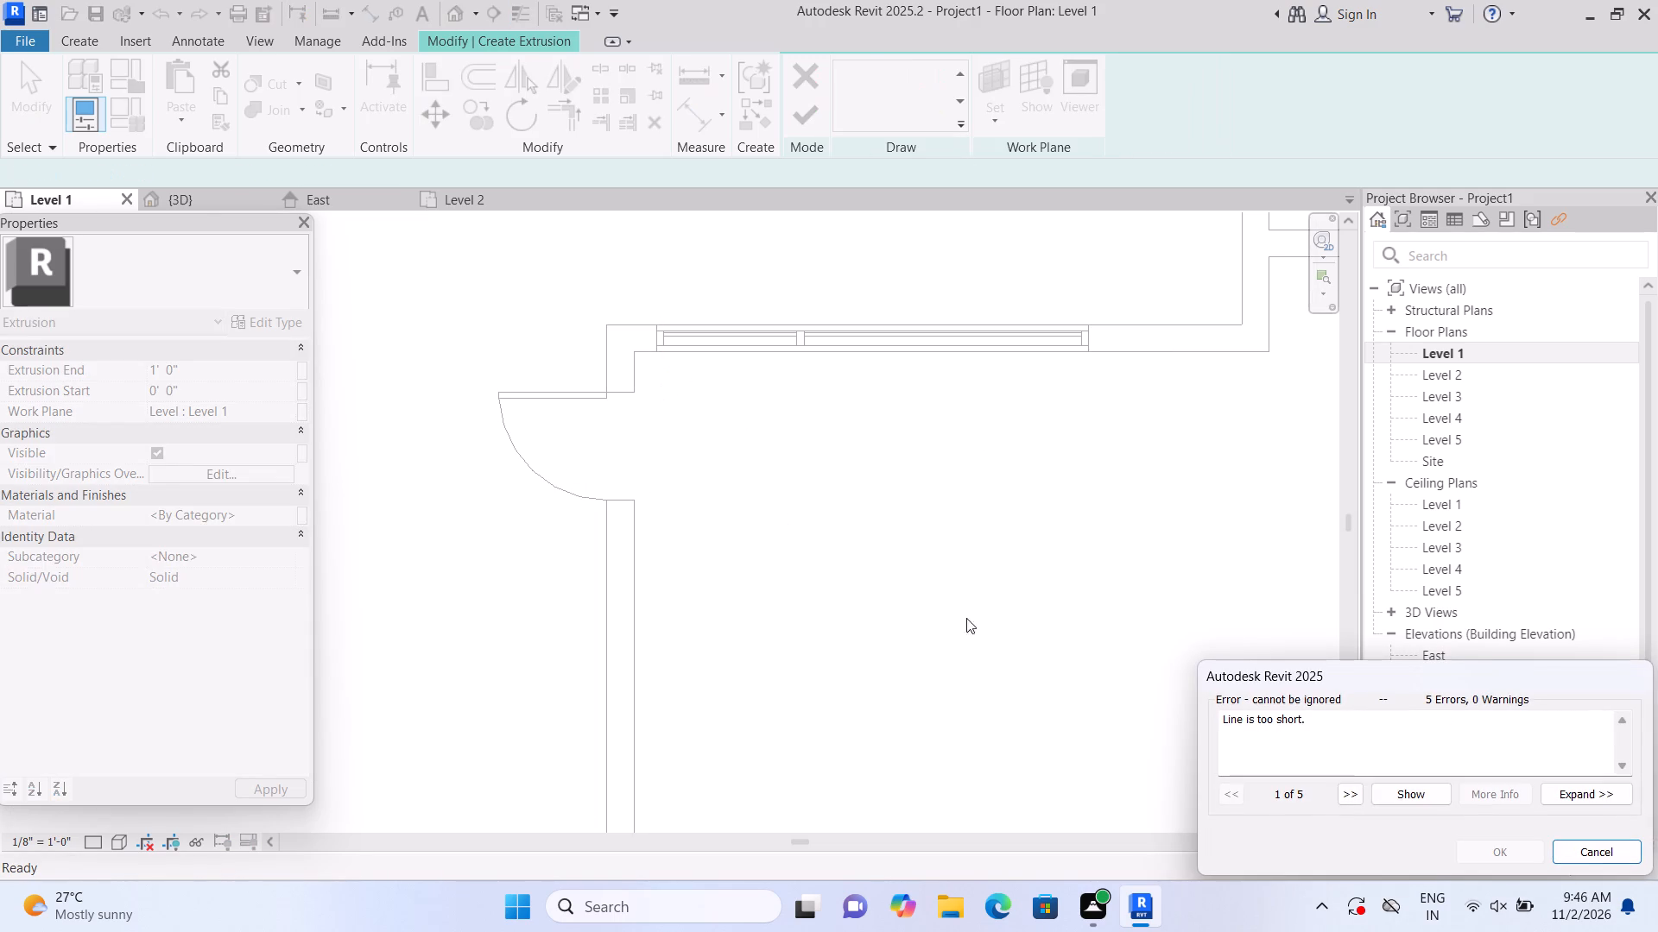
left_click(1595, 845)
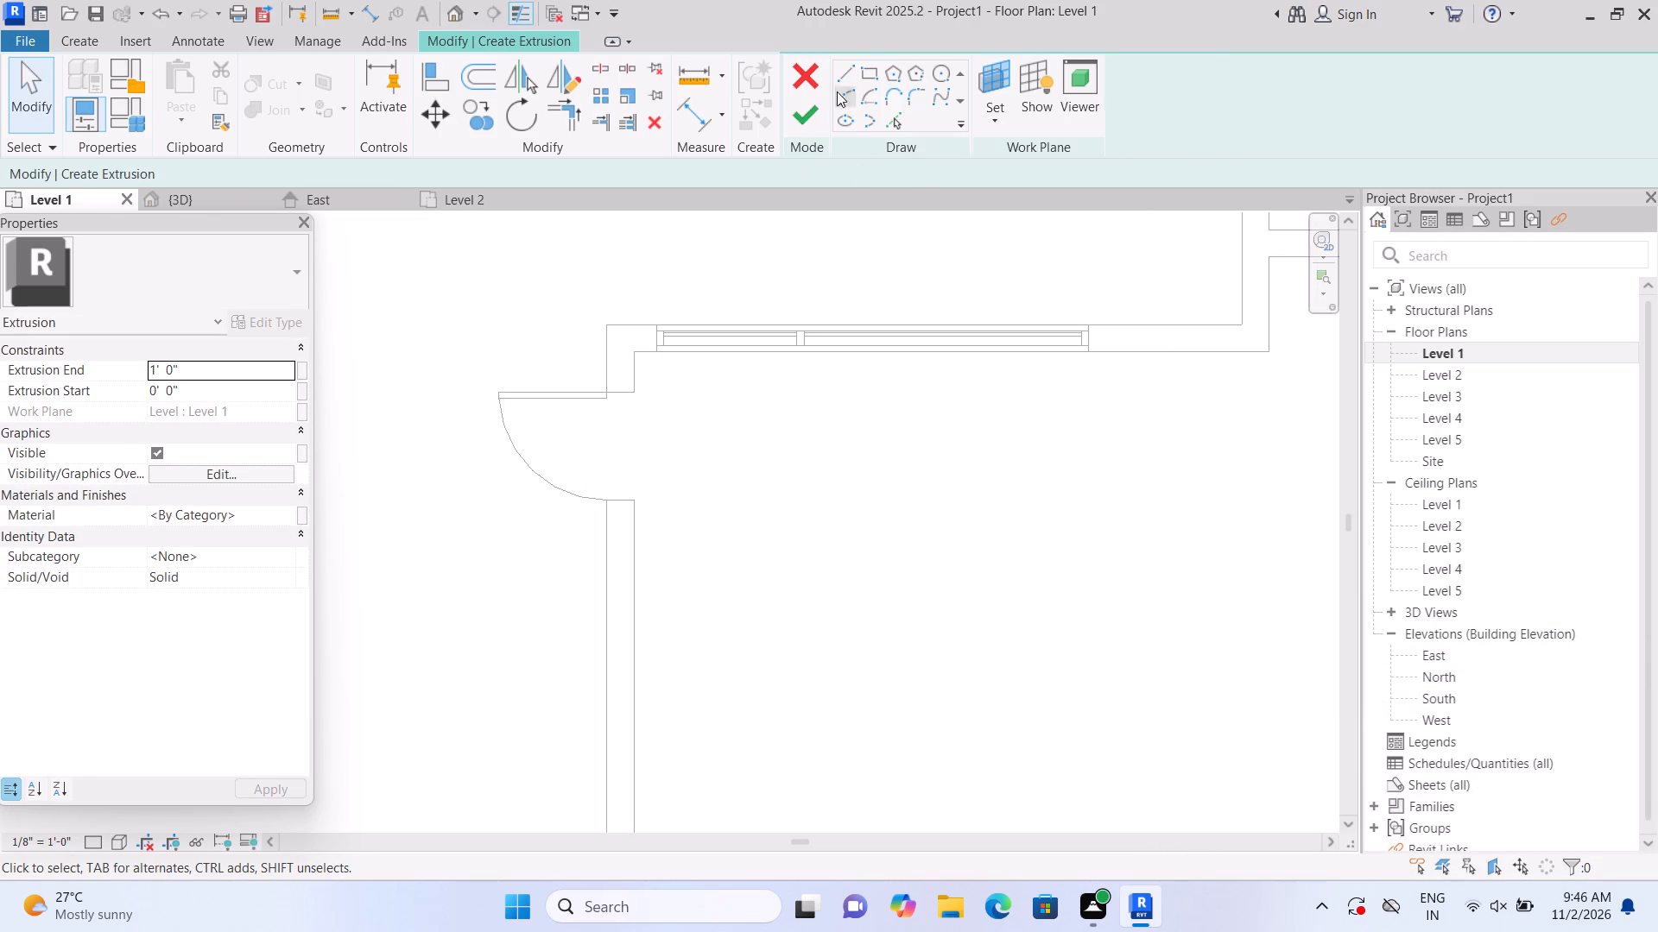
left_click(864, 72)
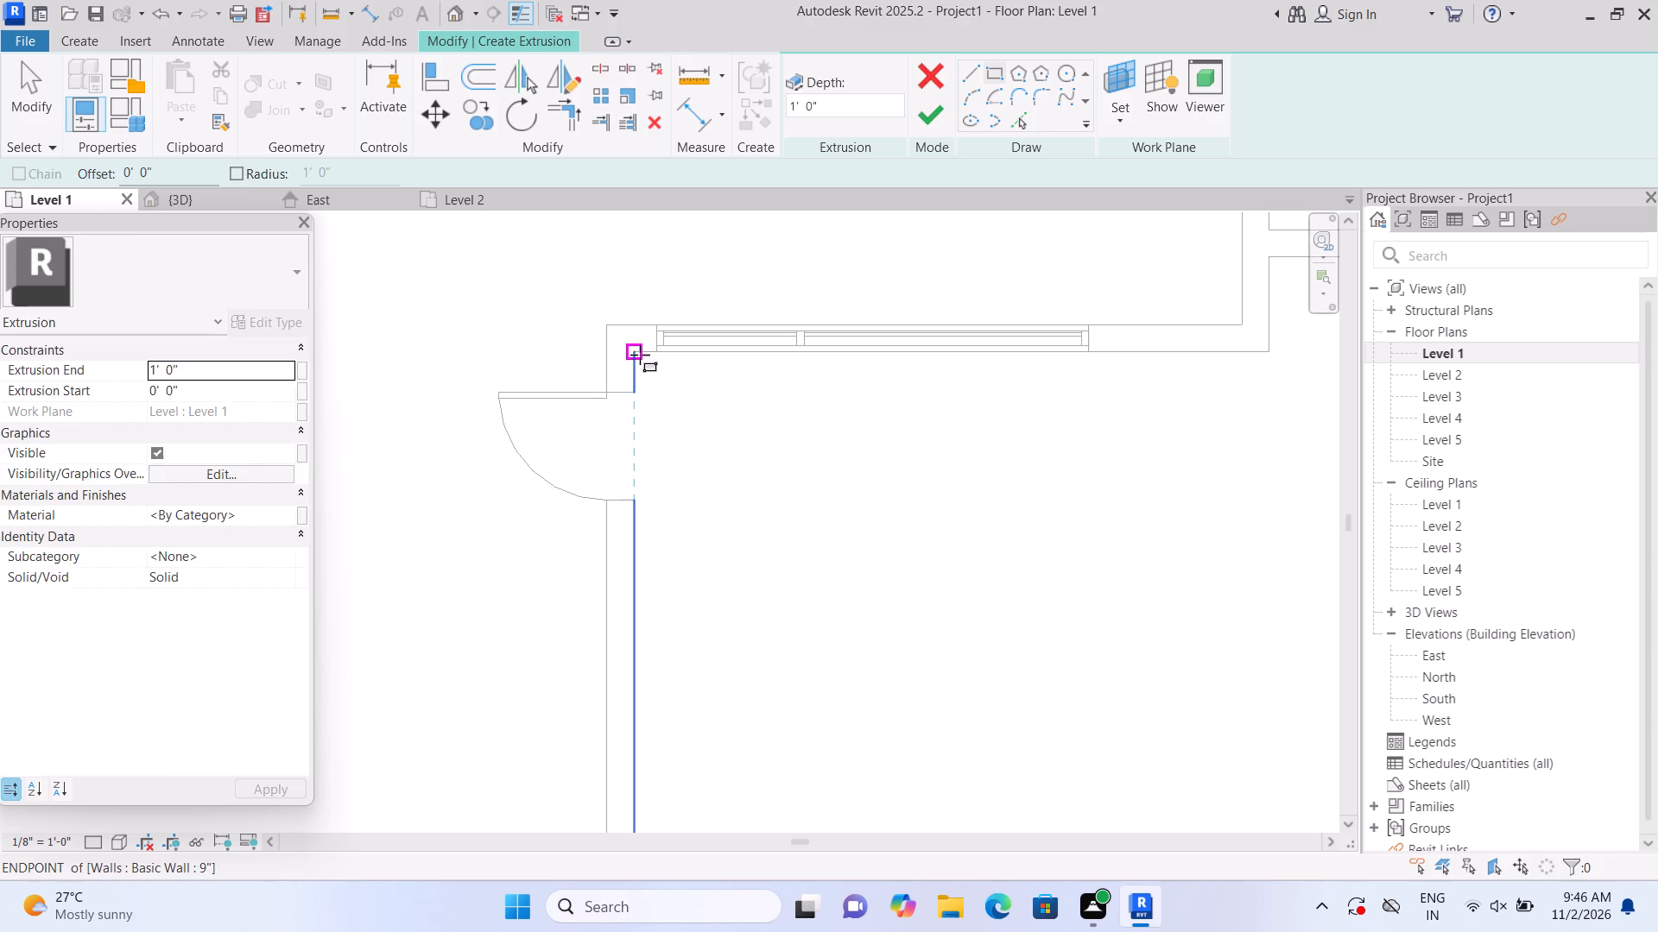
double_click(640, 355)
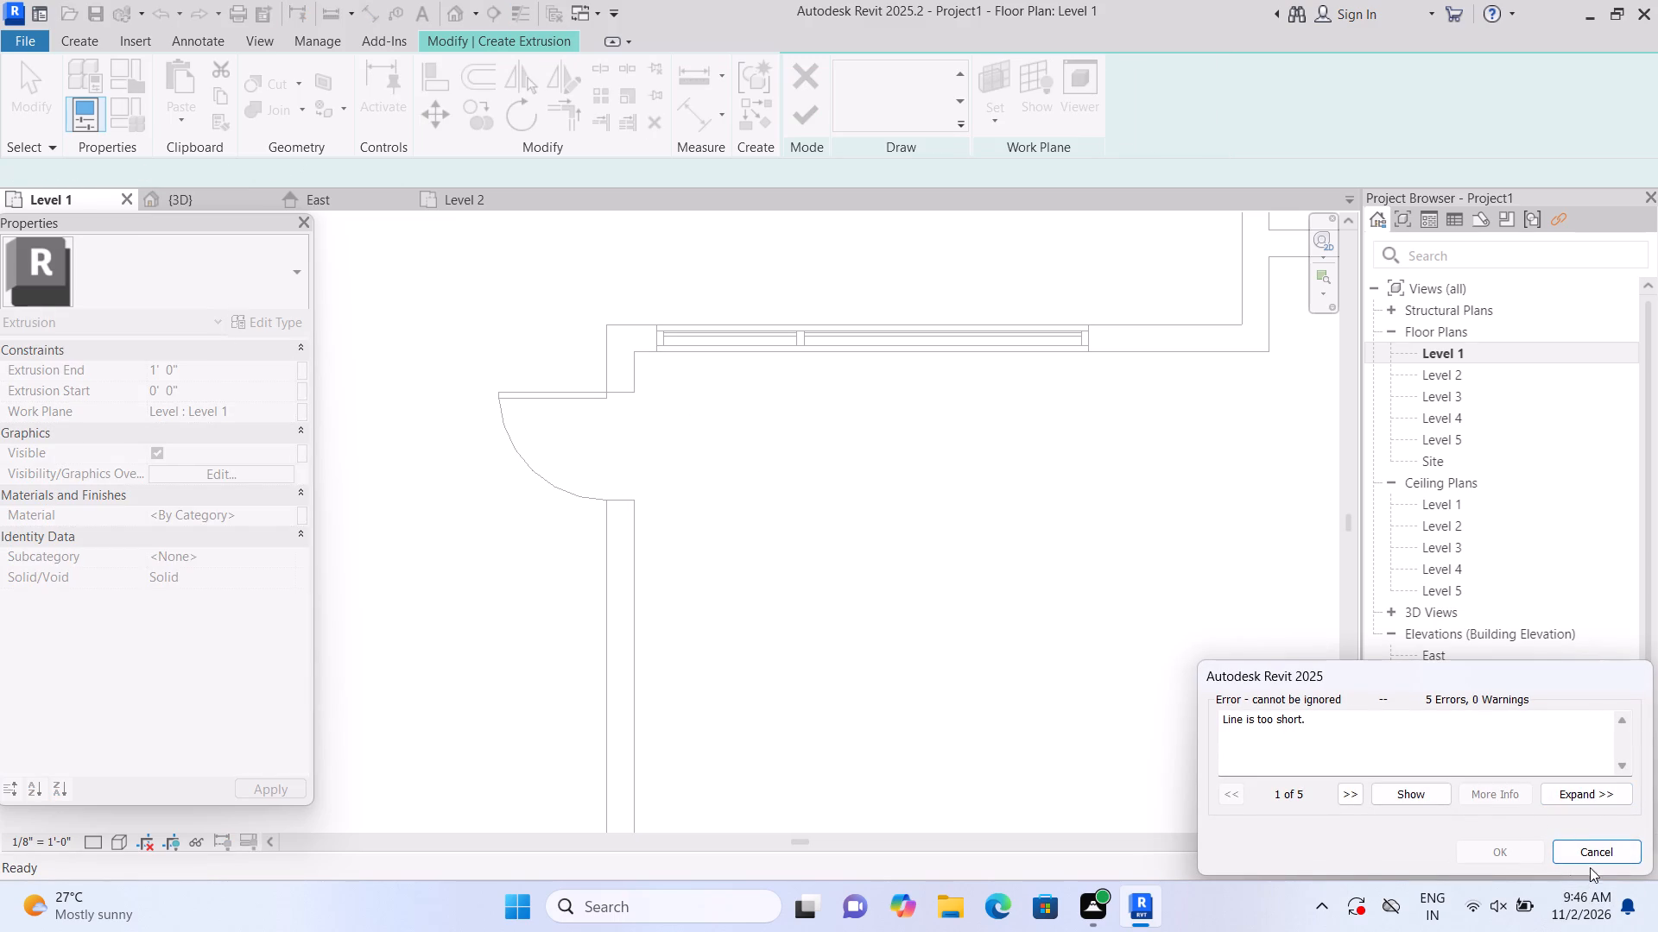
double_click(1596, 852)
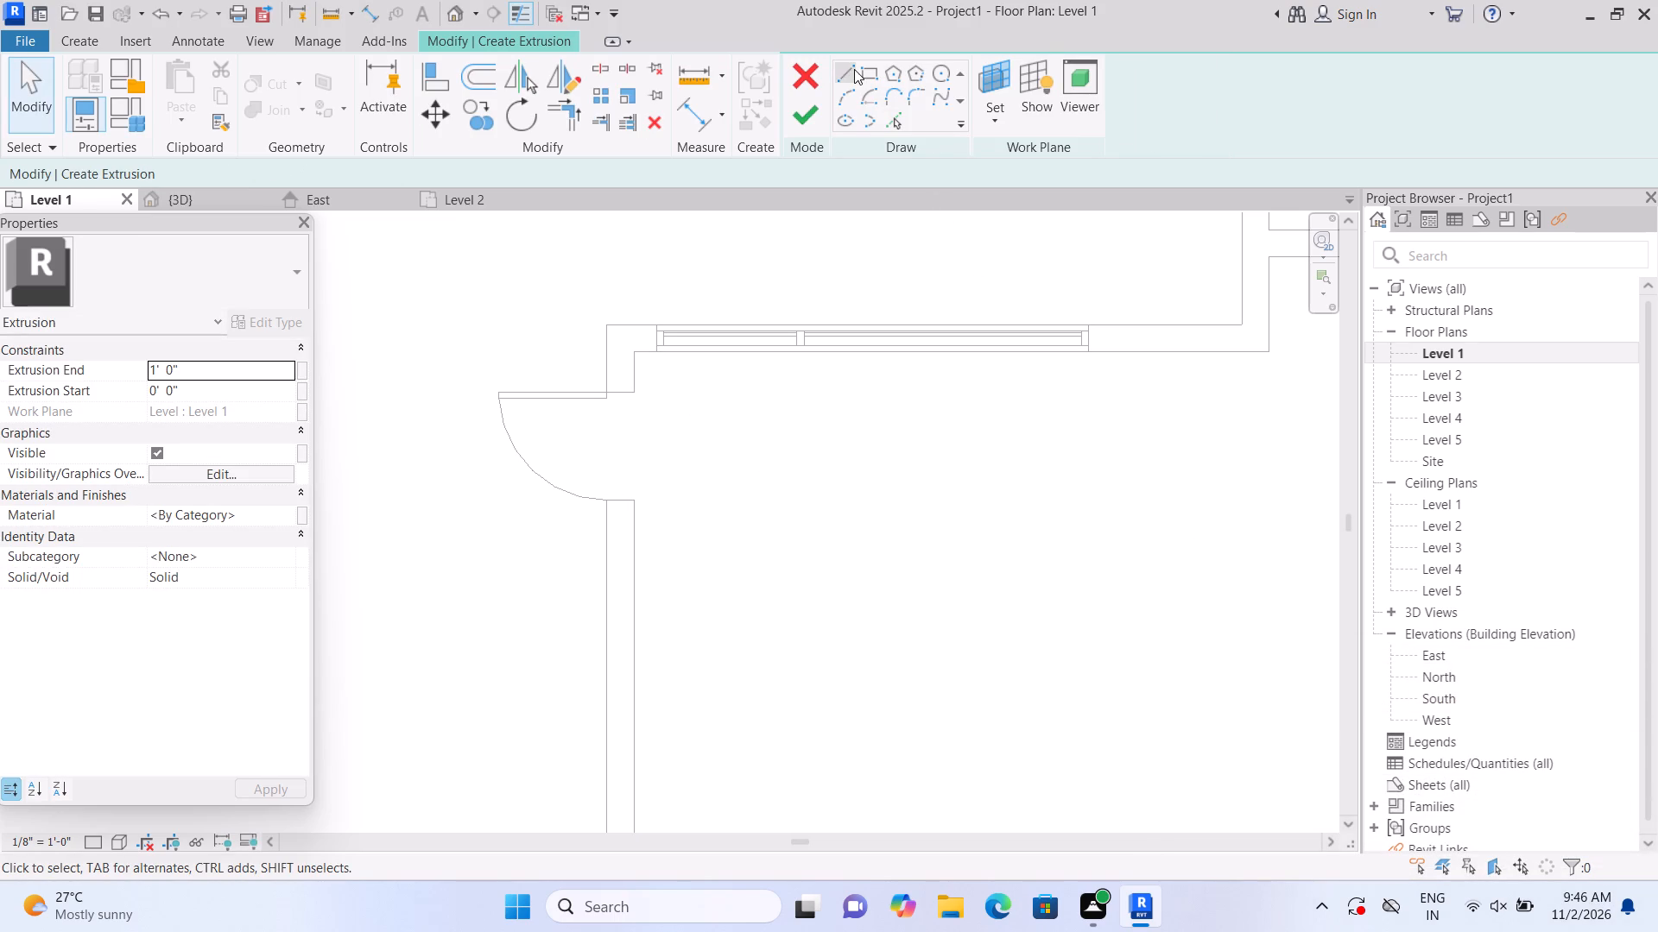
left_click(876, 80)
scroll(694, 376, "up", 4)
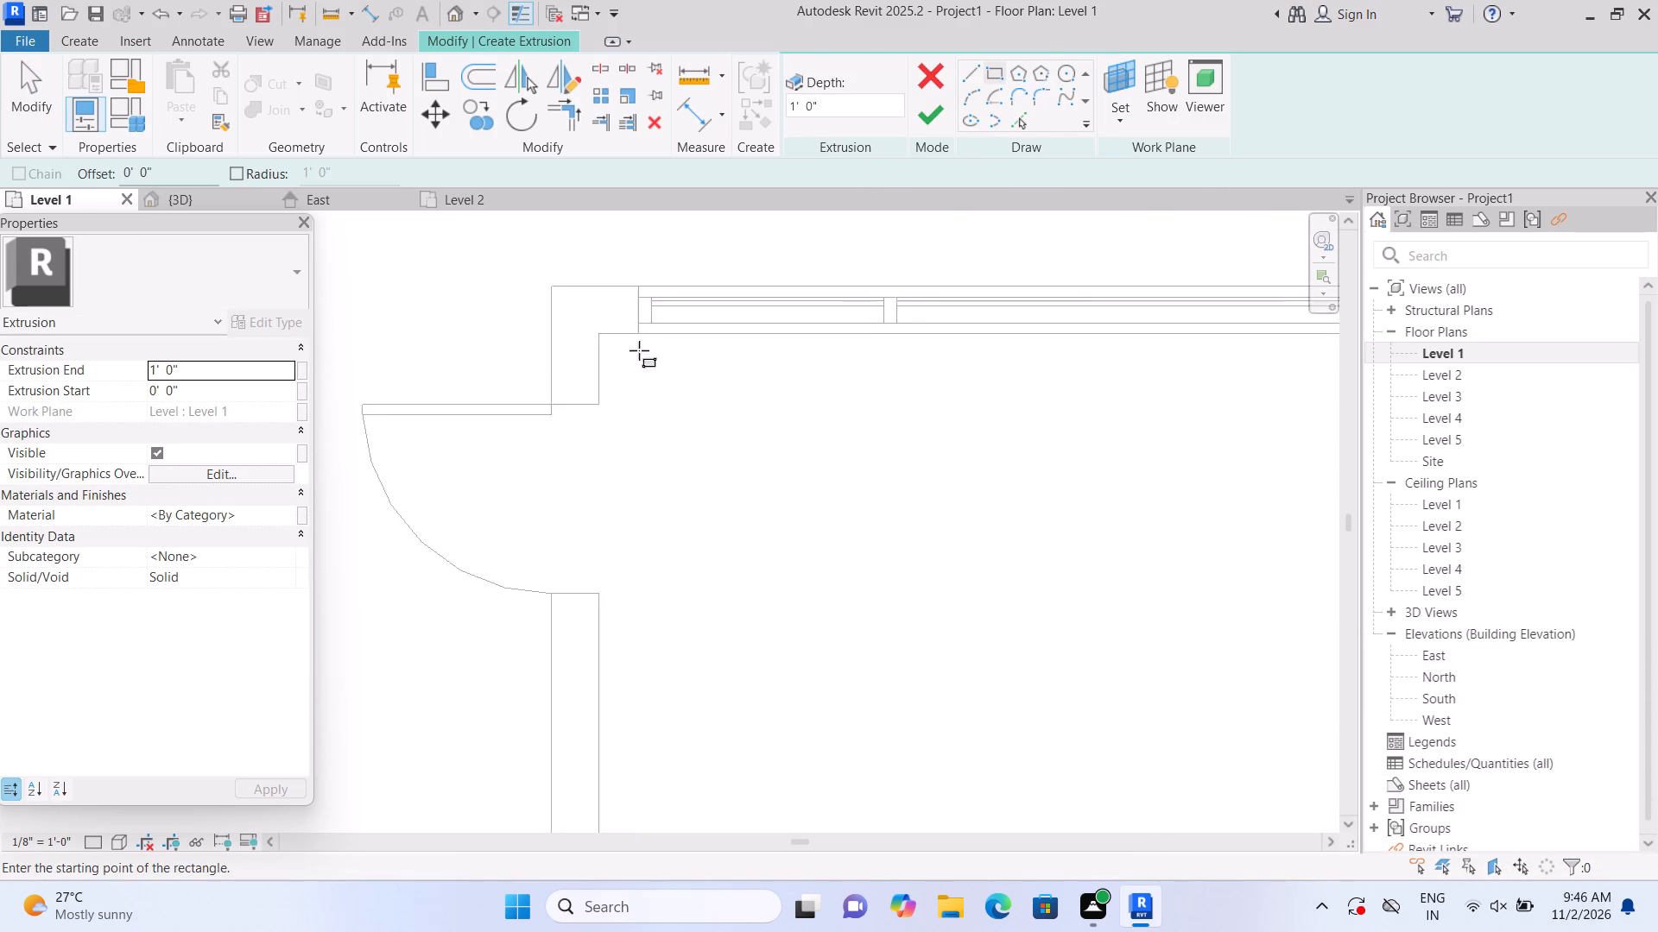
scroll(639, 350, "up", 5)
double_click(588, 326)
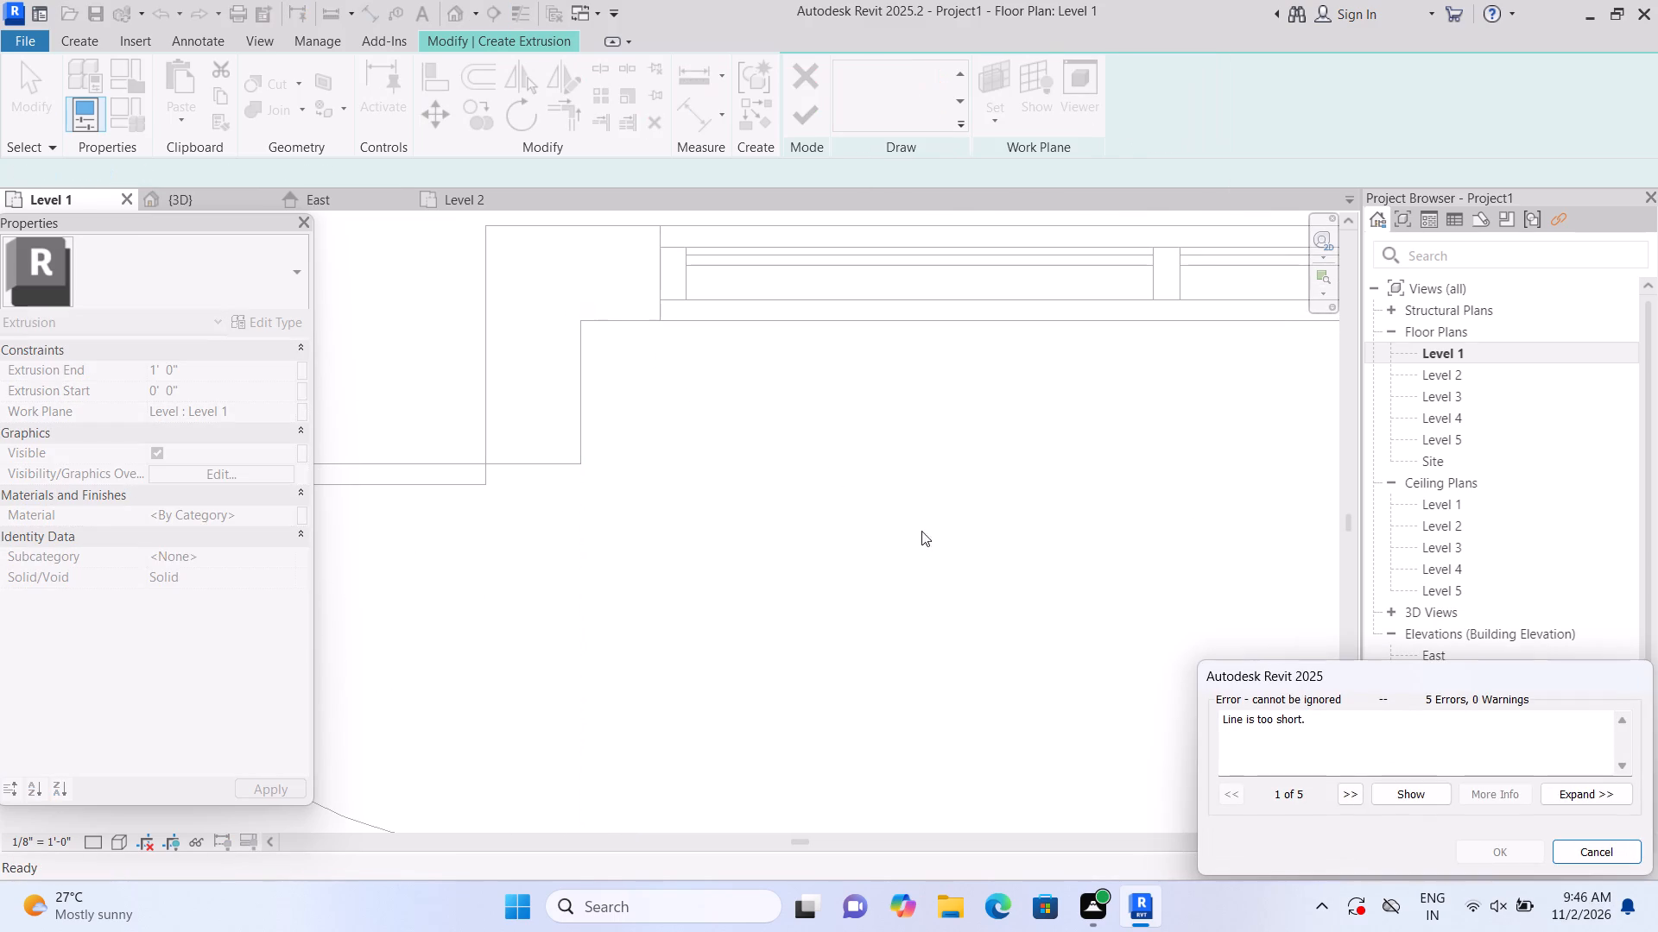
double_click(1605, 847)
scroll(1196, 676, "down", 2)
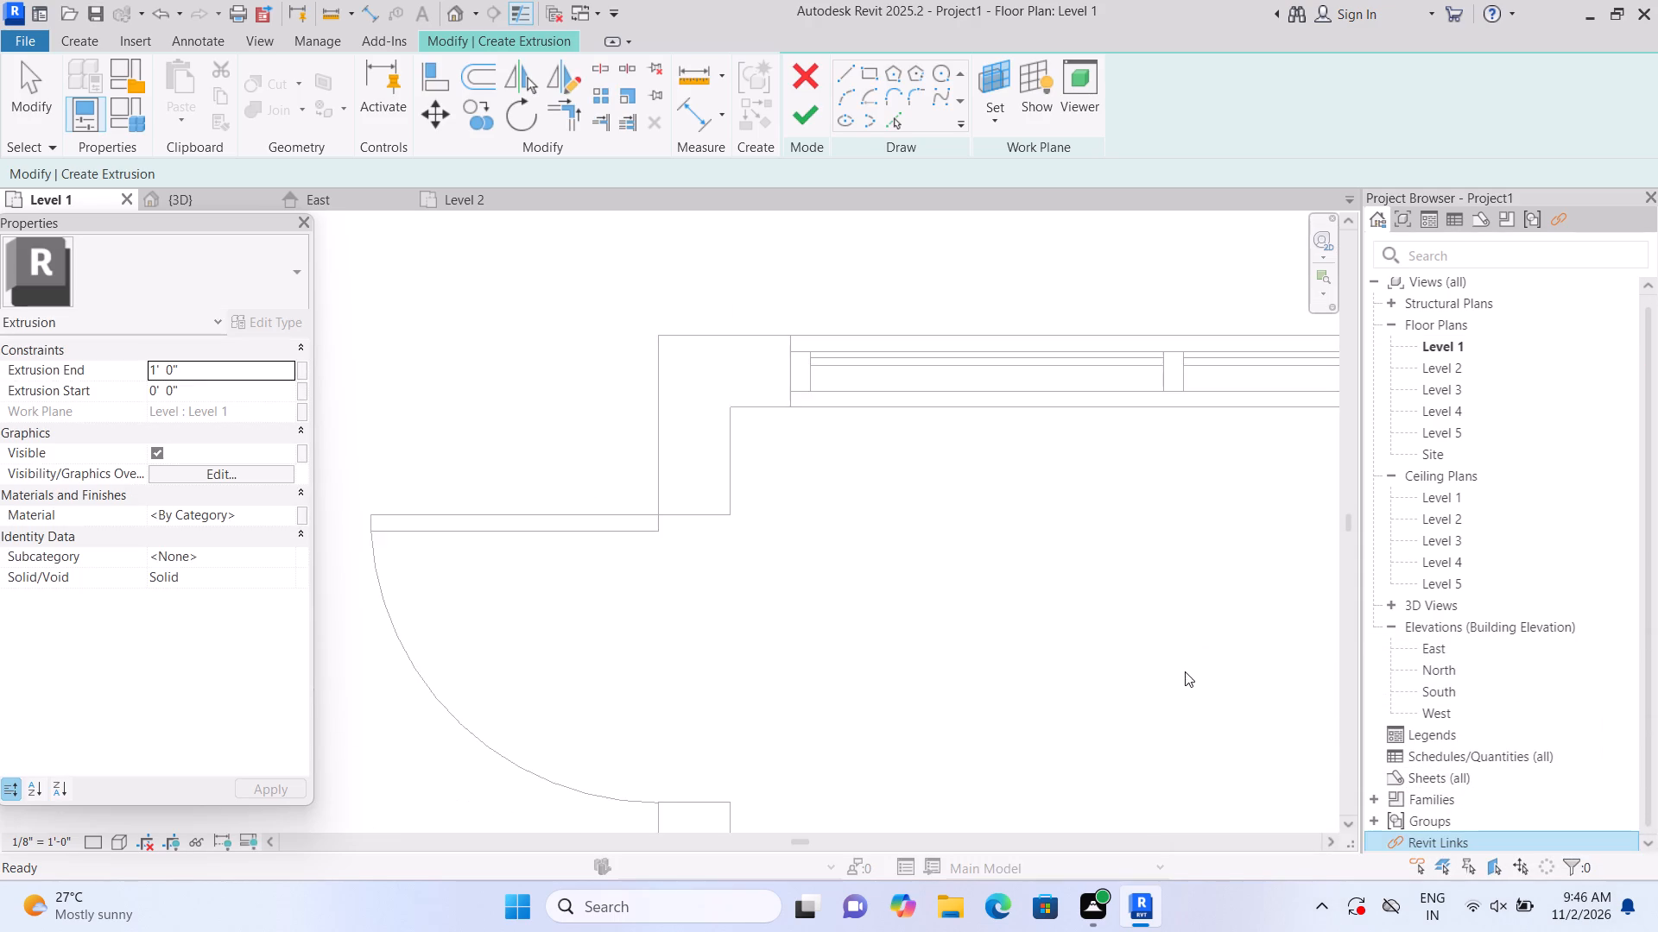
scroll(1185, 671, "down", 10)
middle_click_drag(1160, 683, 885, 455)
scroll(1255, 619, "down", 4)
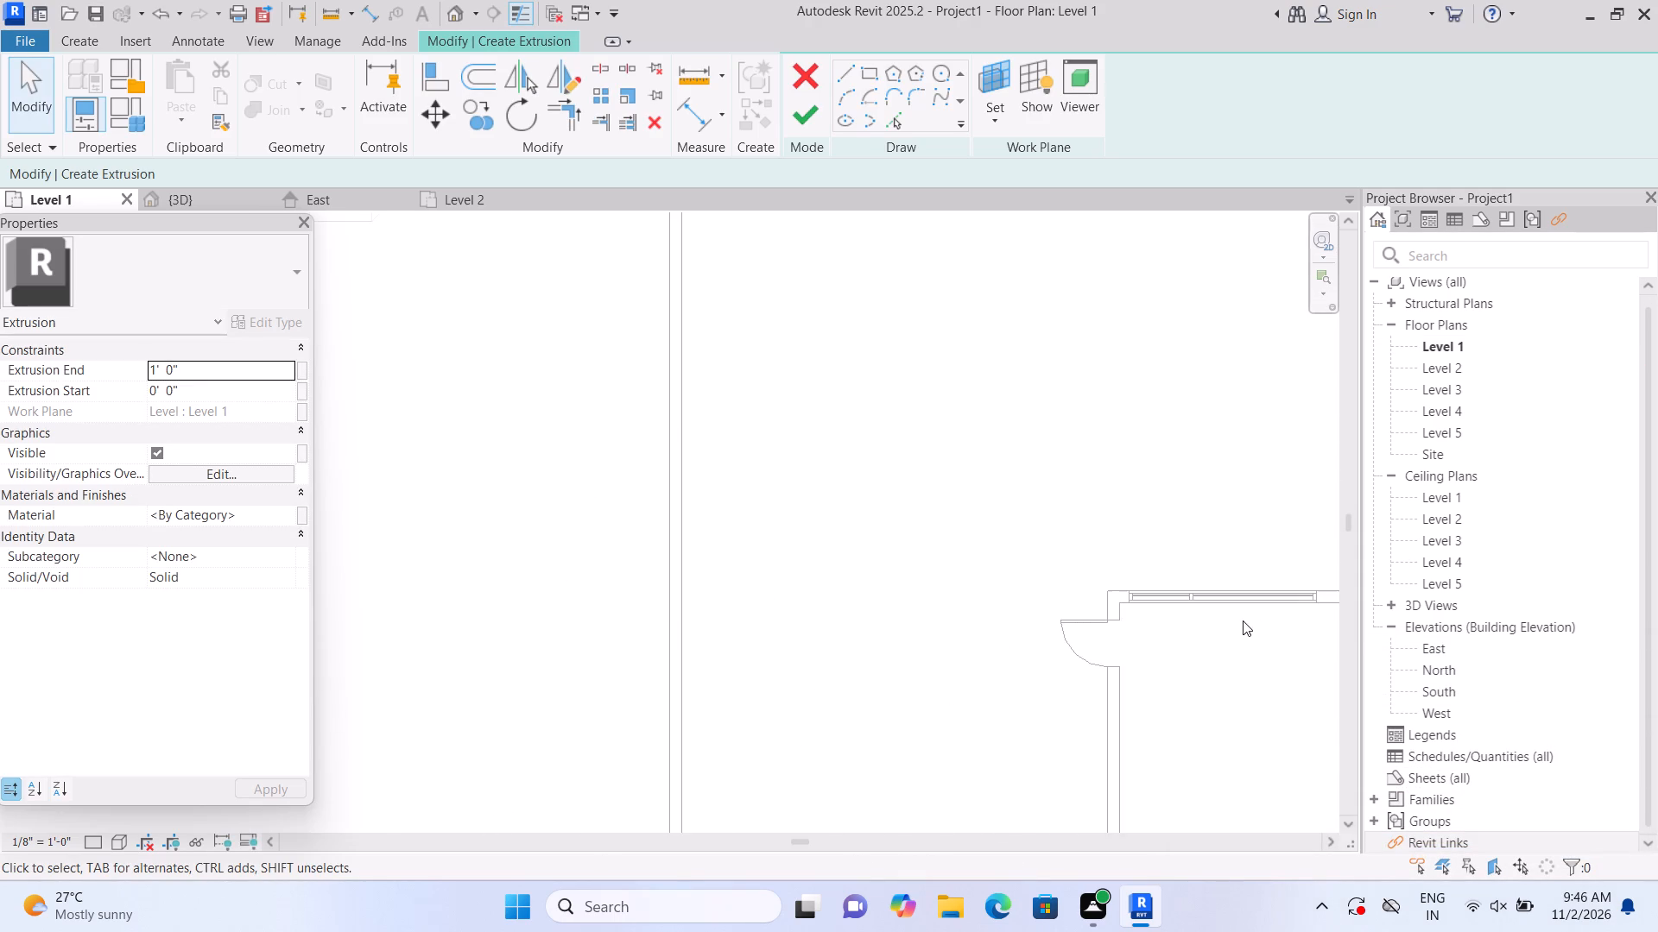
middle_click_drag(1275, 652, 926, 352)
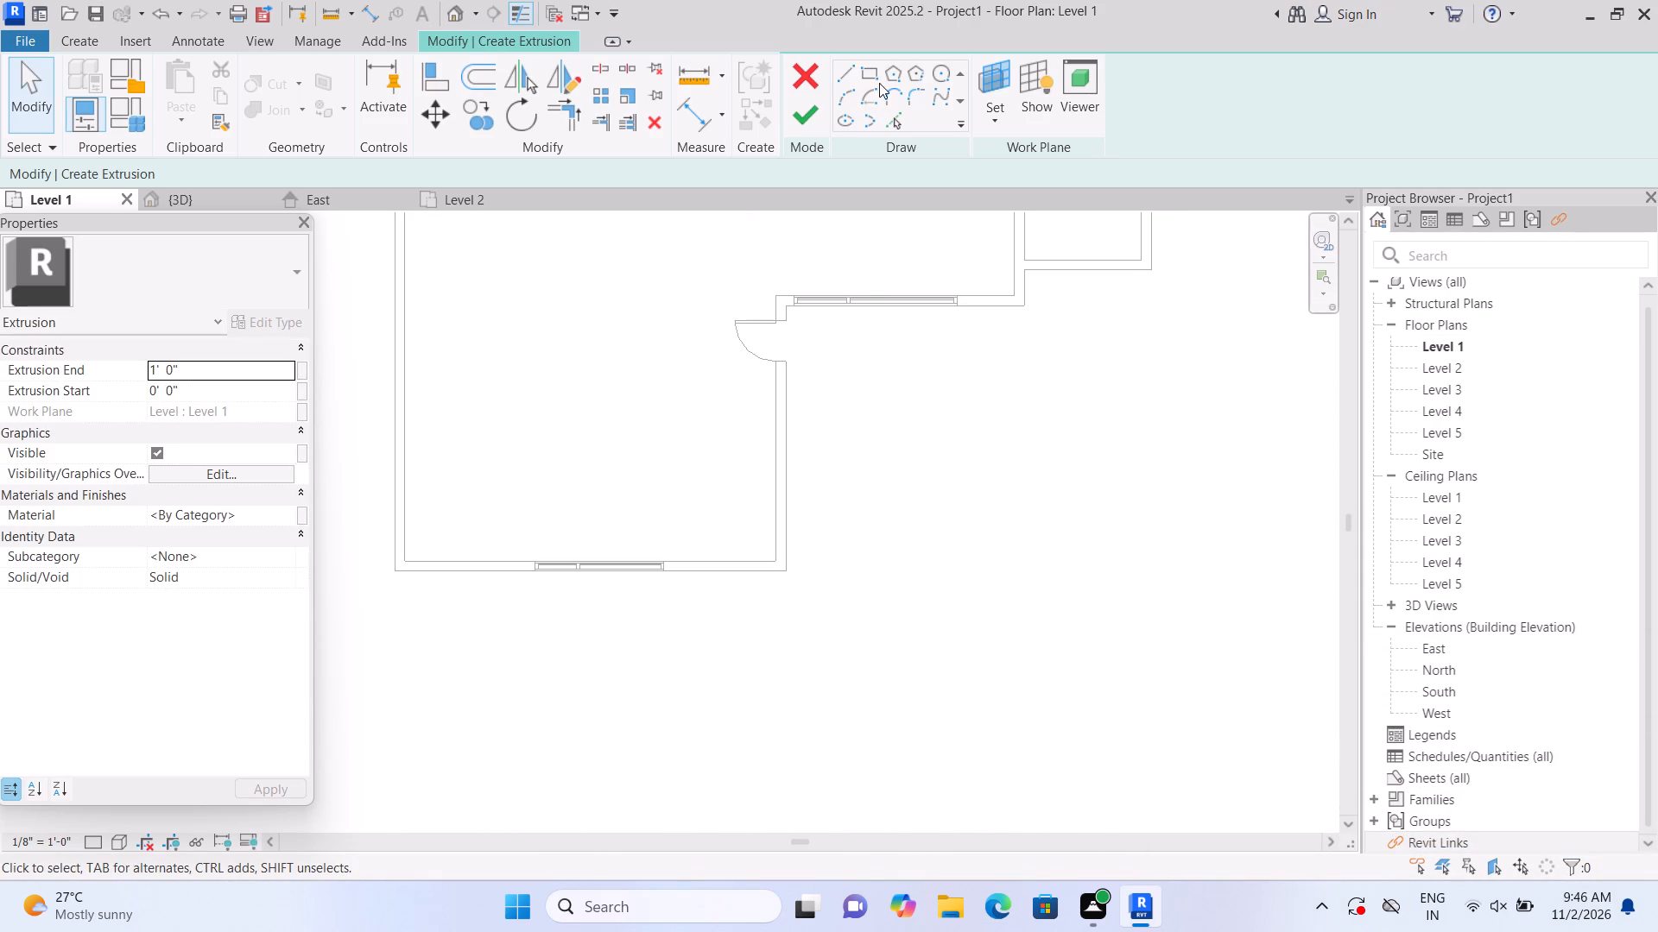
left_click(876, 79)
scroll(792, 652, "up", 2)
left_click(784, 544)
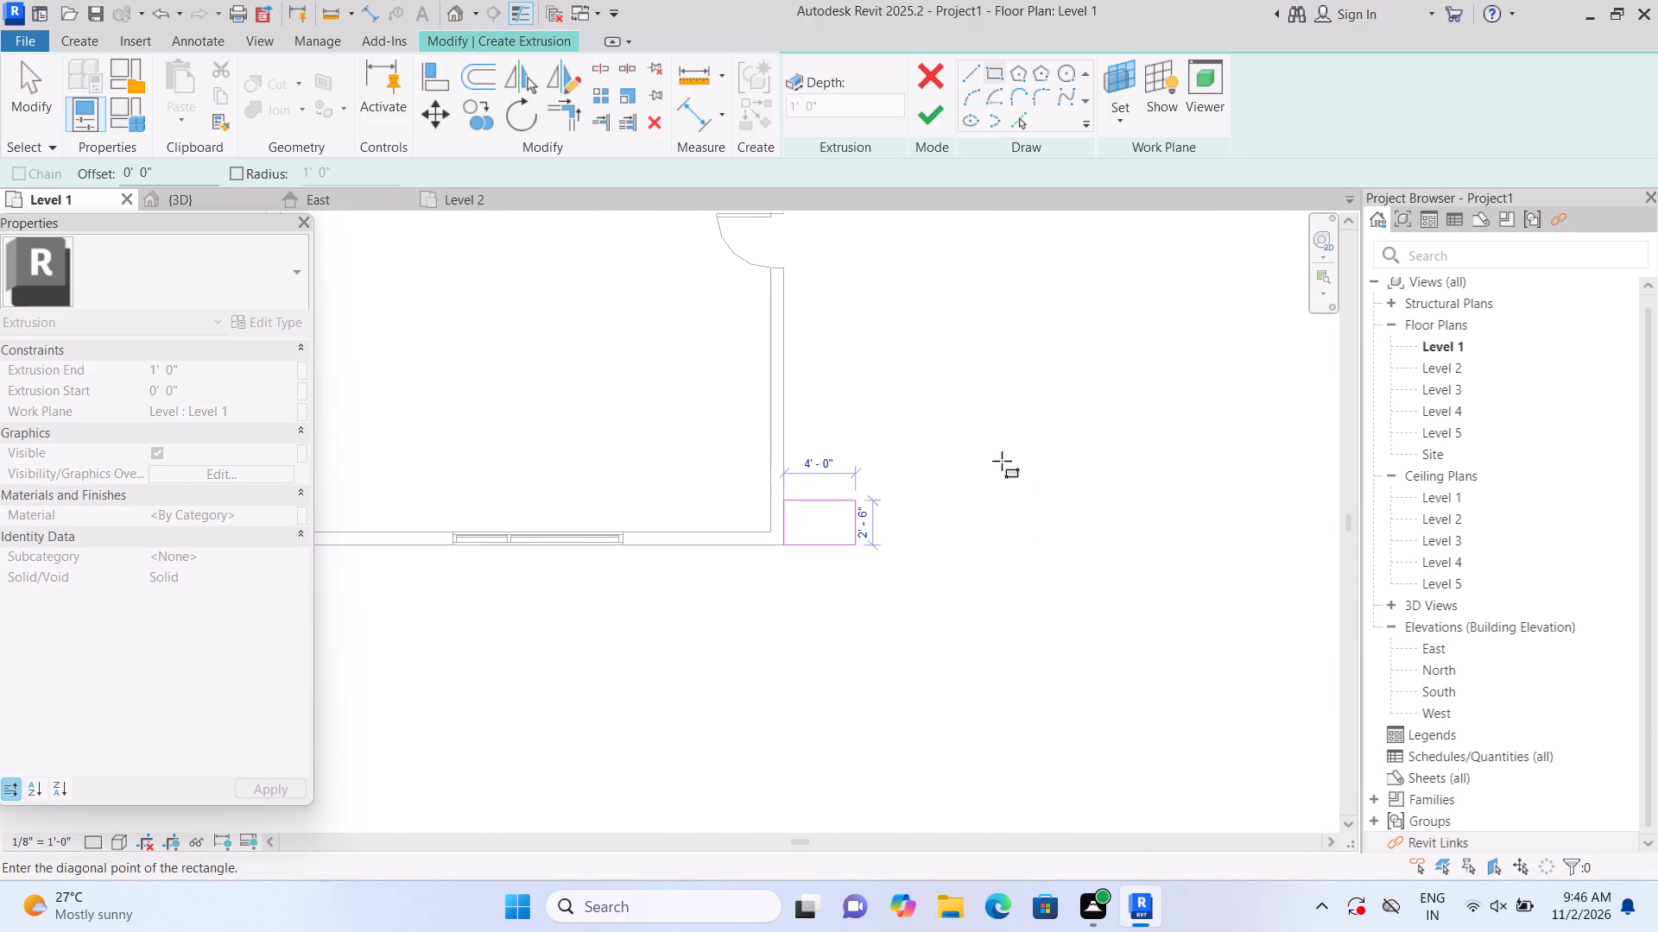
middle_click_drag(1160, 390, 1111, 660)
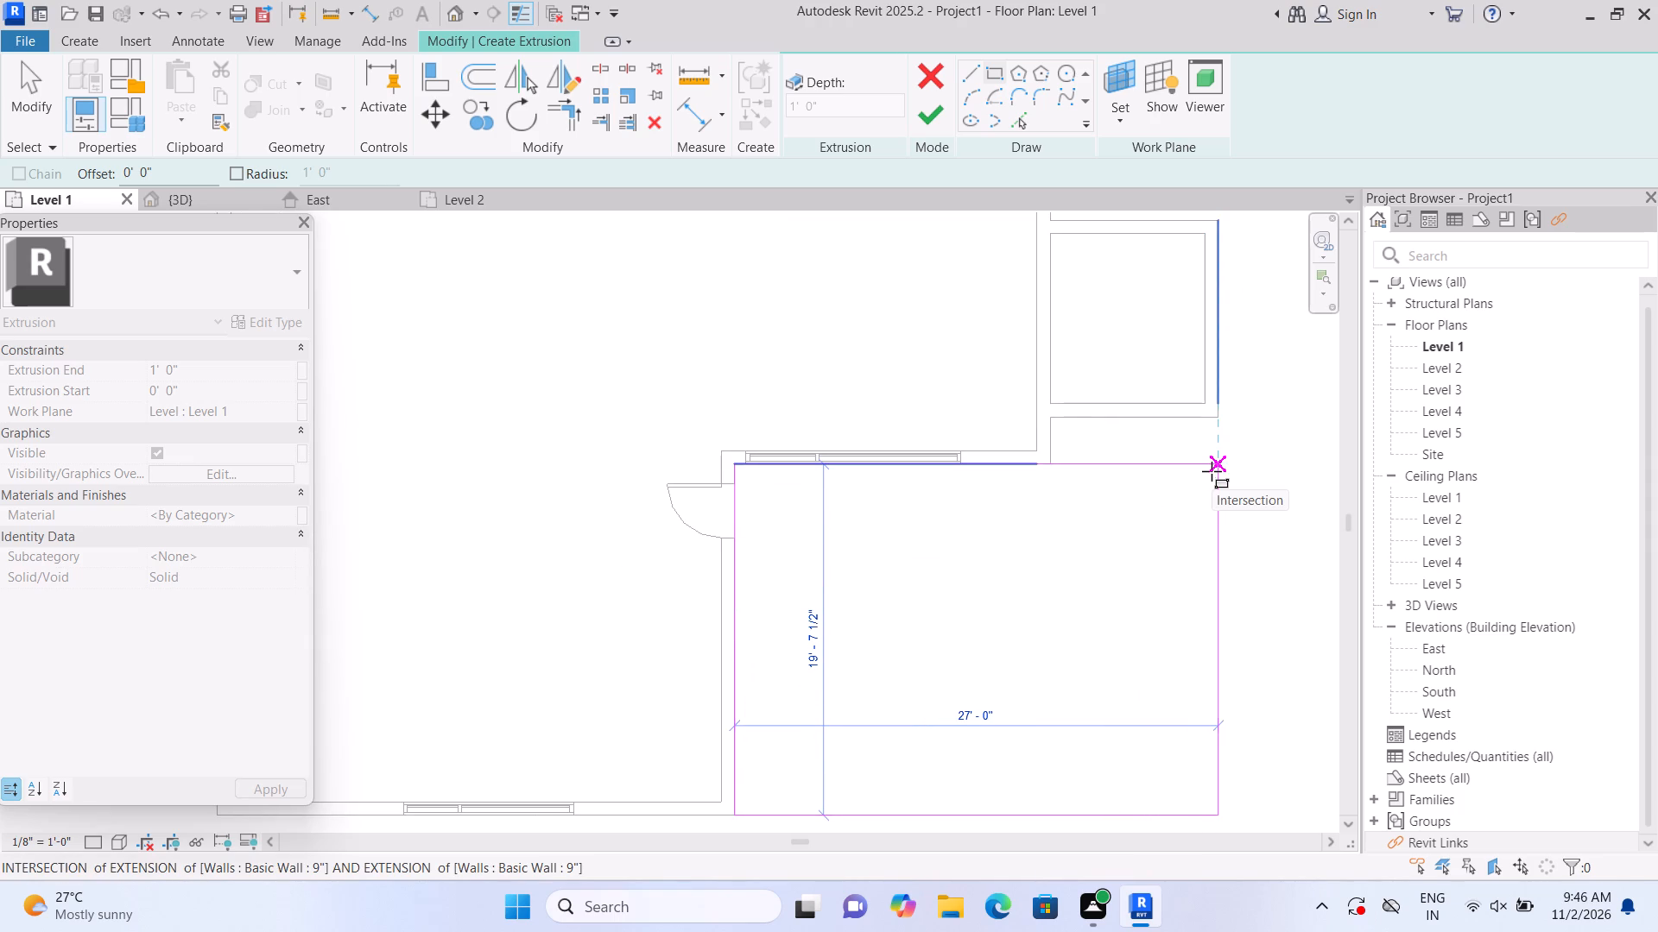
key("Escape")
Extrude a 9'-4 1/2" by 2'-7 1/2" rectangle 1'-0" deep between the small east room's south wall and the window wall's outer face line.
scroll(1071, 465, "down", 3)
middle_click_drag(1103, 457, 765, 671)
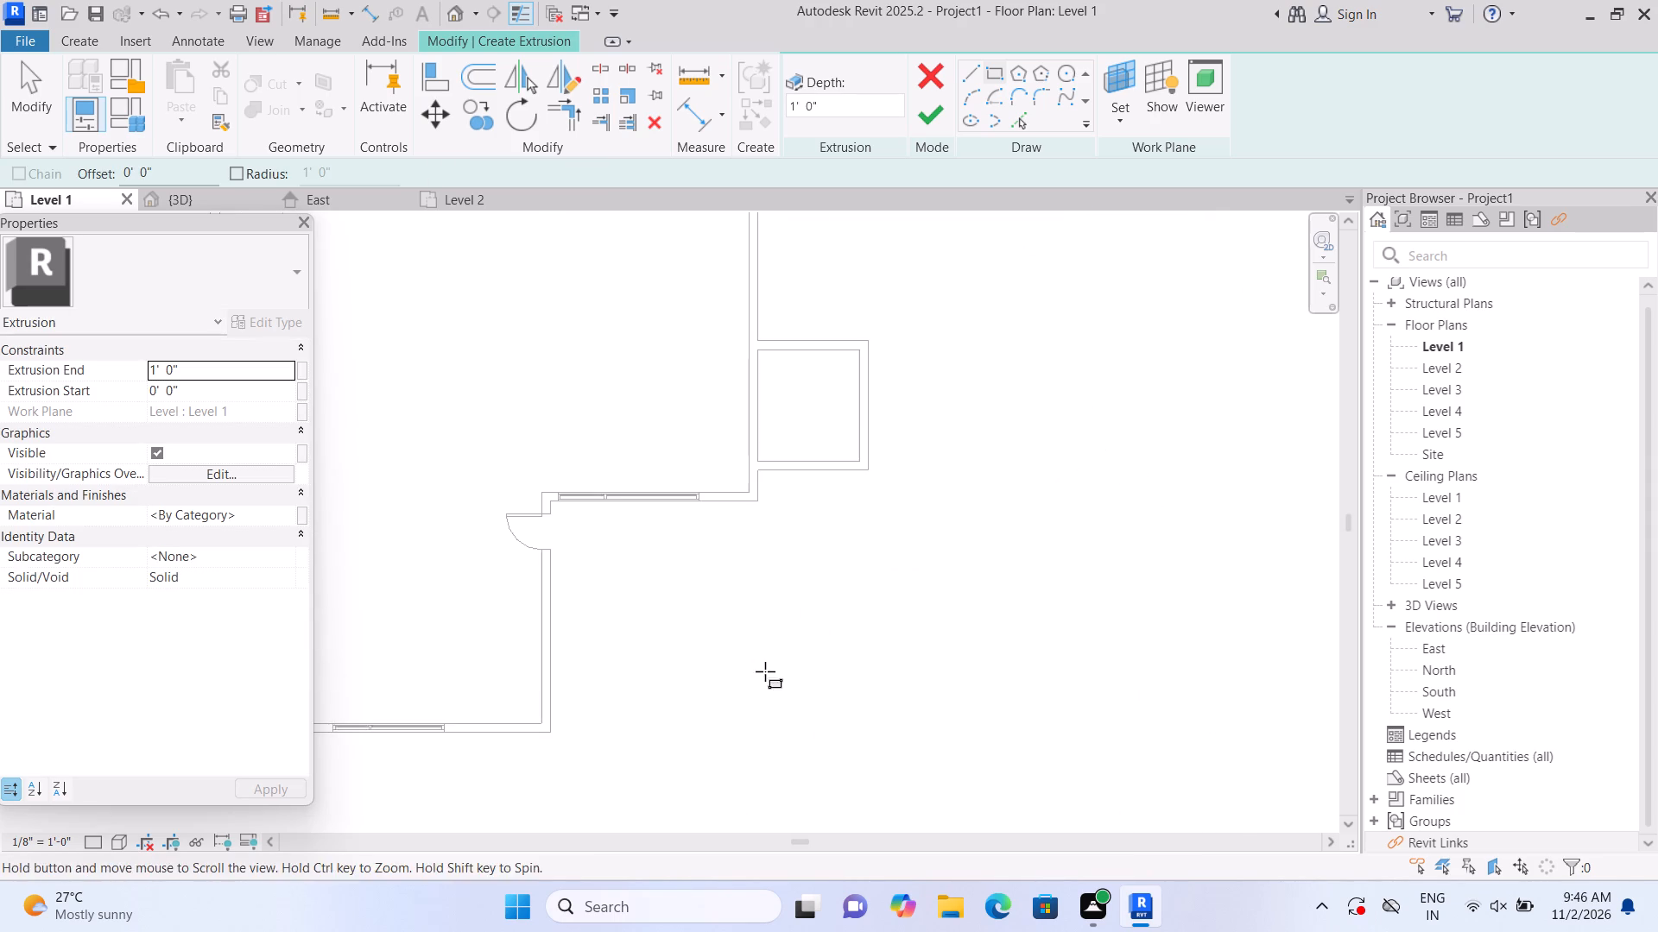
middle_click_drag(765, 671, 767, 670)
scroll(808, 494, "up", 3)
left_click(744, 464)
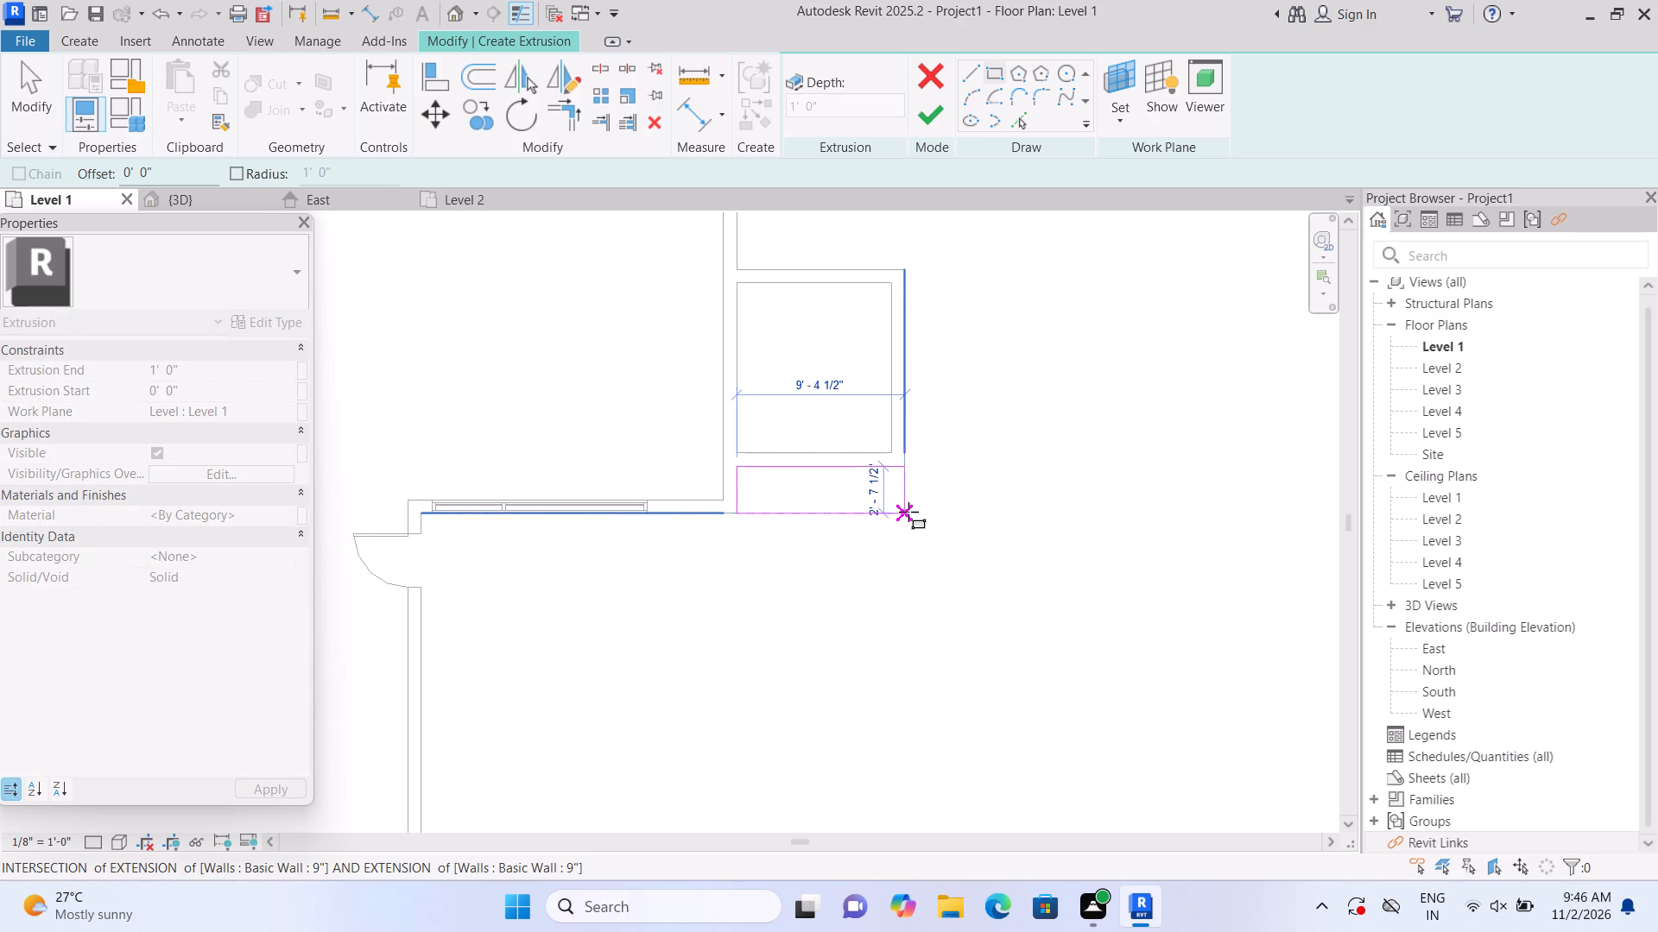
left_click(908, 512)
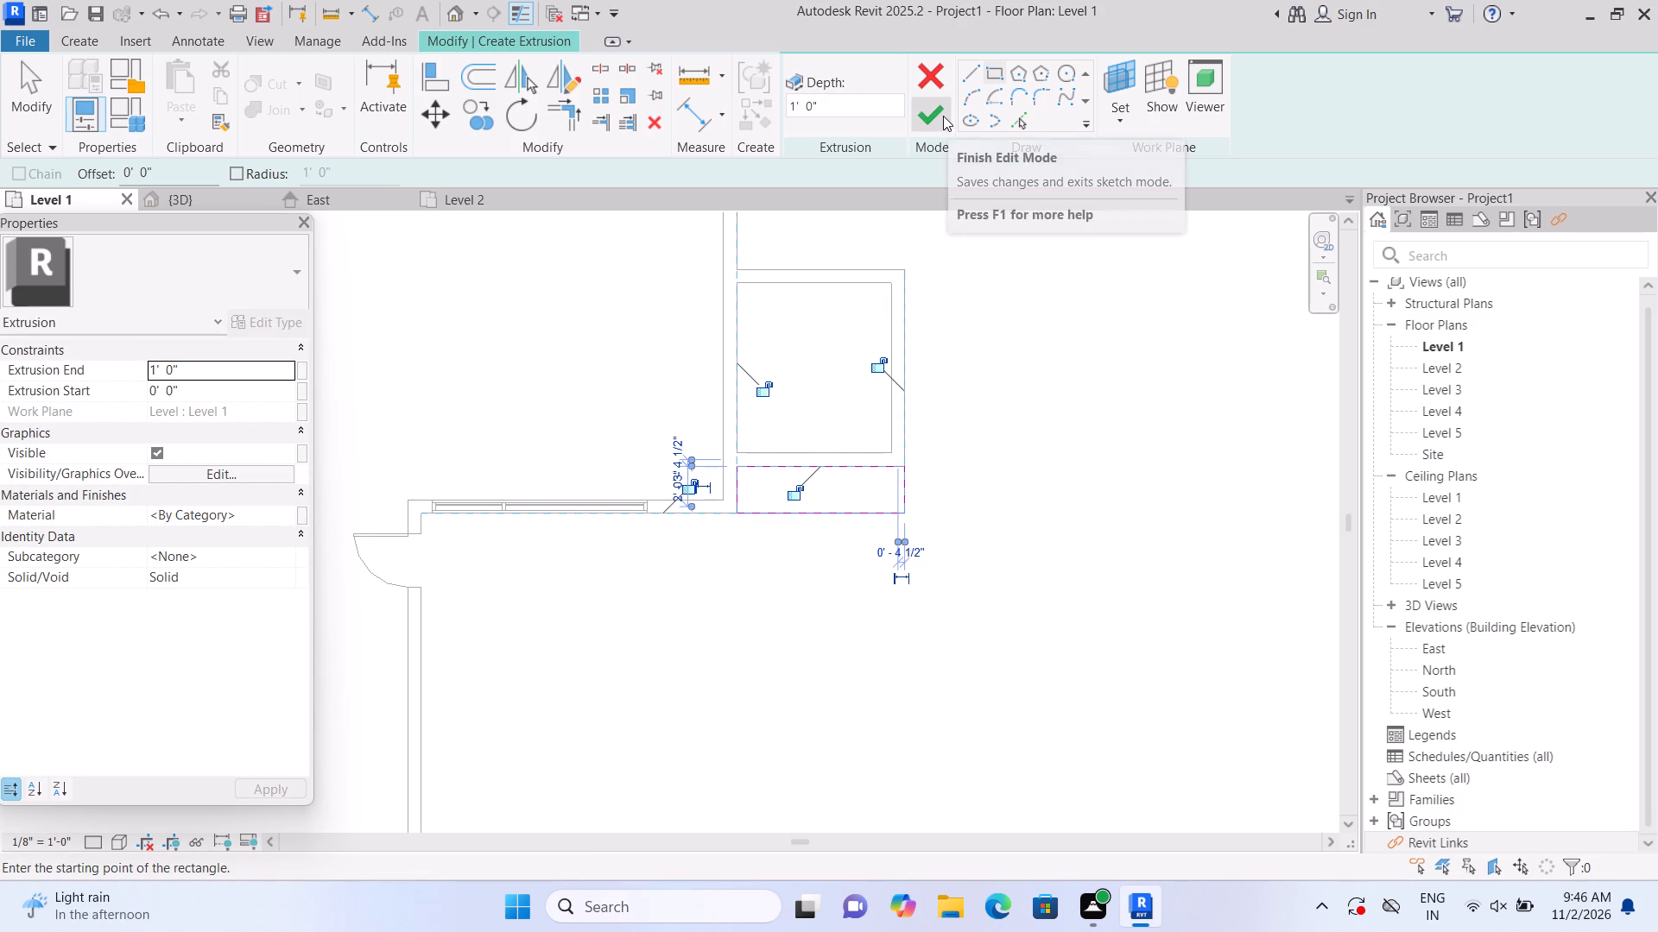
left_click(943, 116)
Start a new solid extrusion in the 3D view, using the outer front face of the small extrusion as its work plane.
scroll(1153, 557, "down", 1)
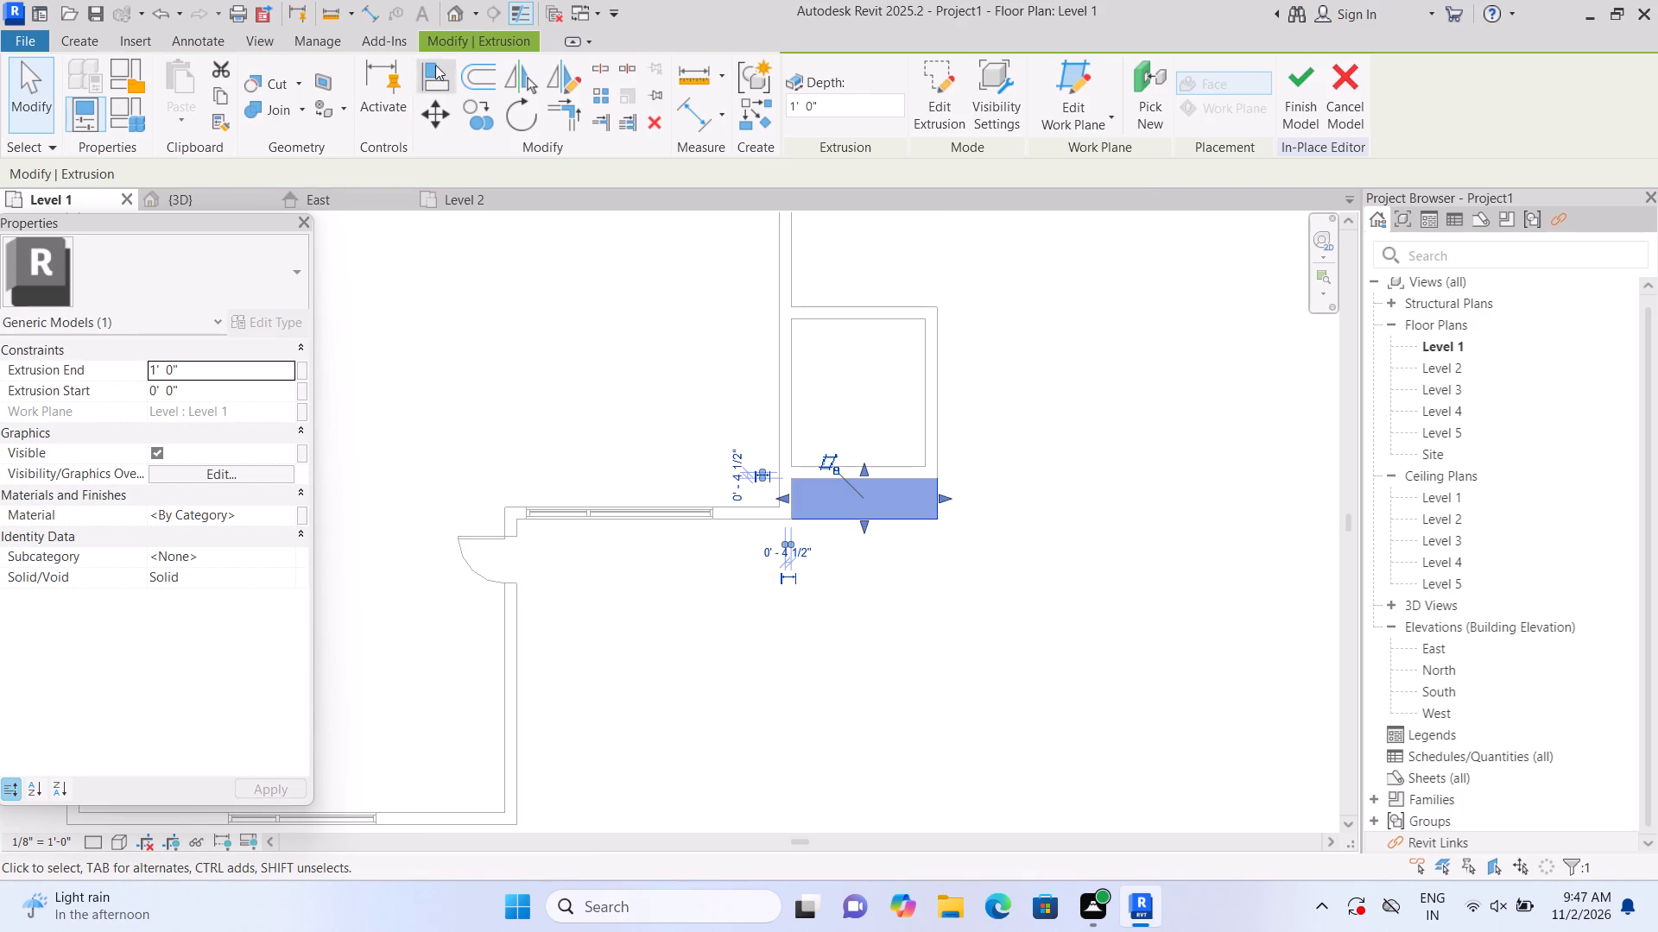
left_click(462, 12)
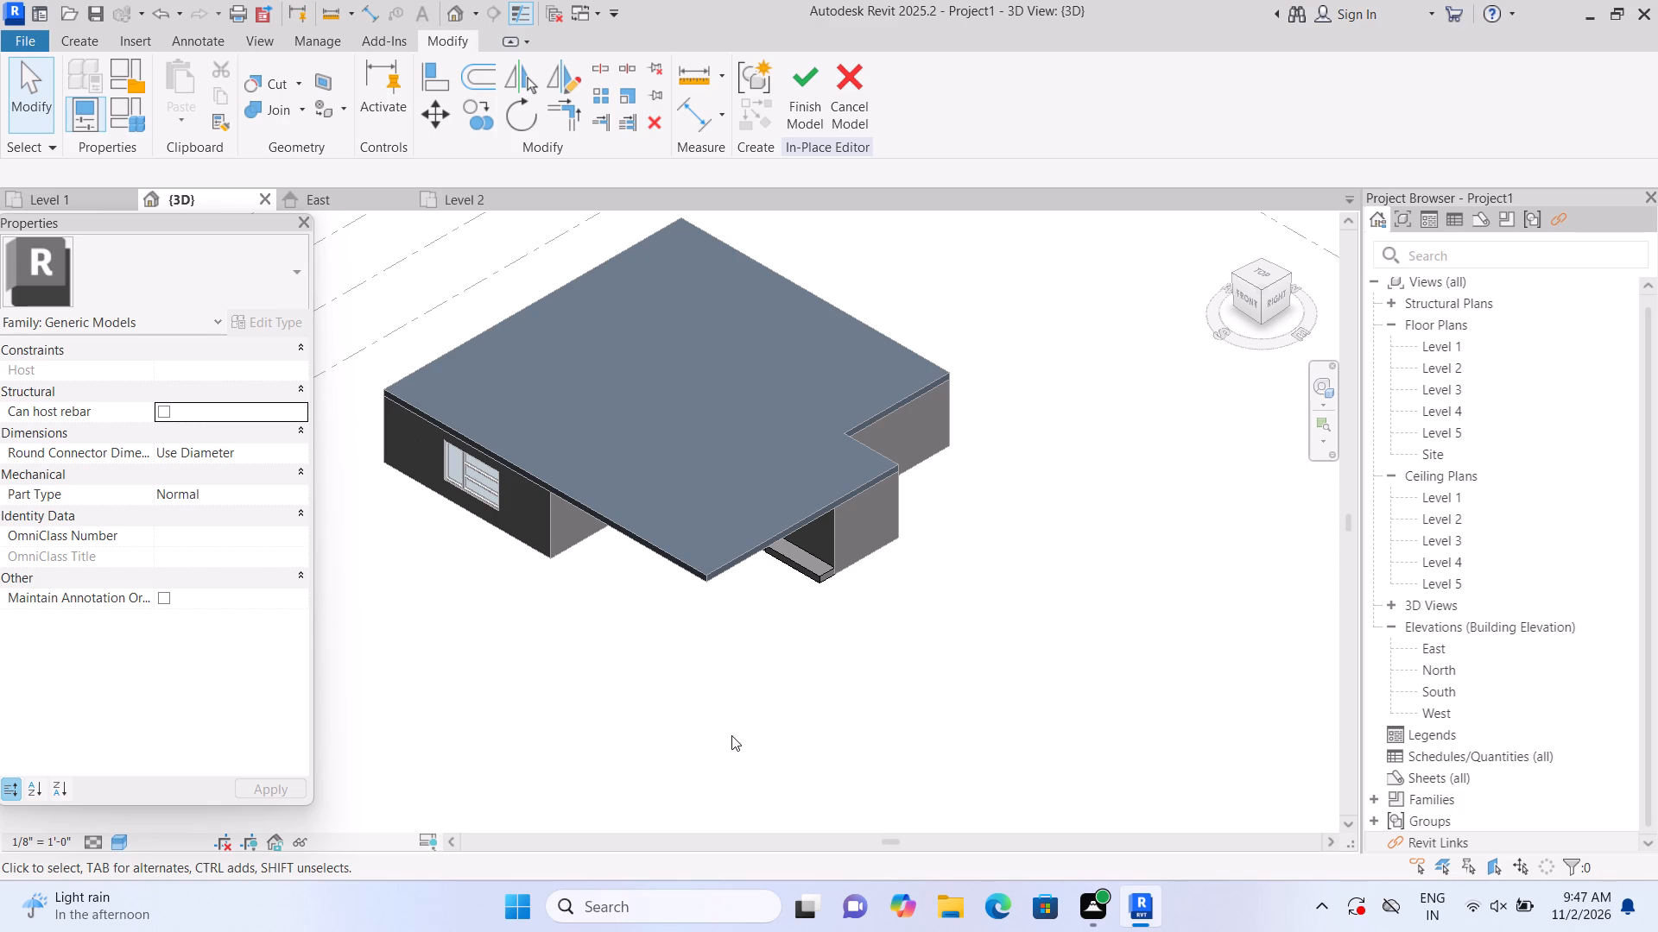
middle_click_drag(714, 750, 707, 727, "shift")
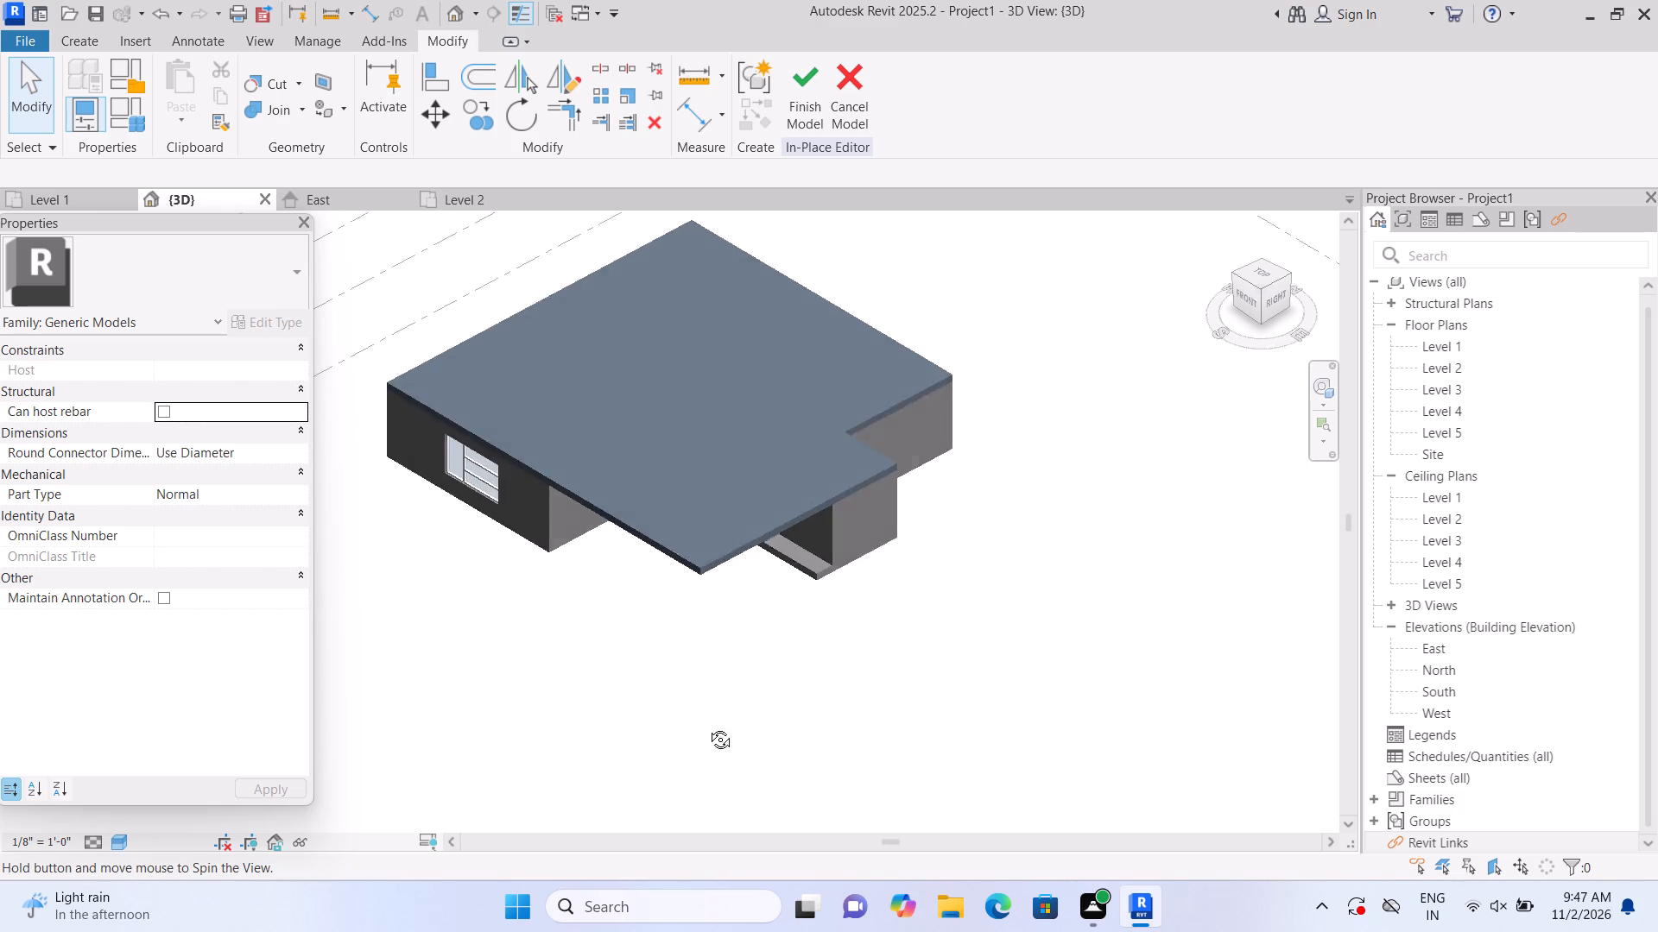
middle_click_drag(707, 727, 689, 552, "shift")
scroll(684, 537, "up", 4)
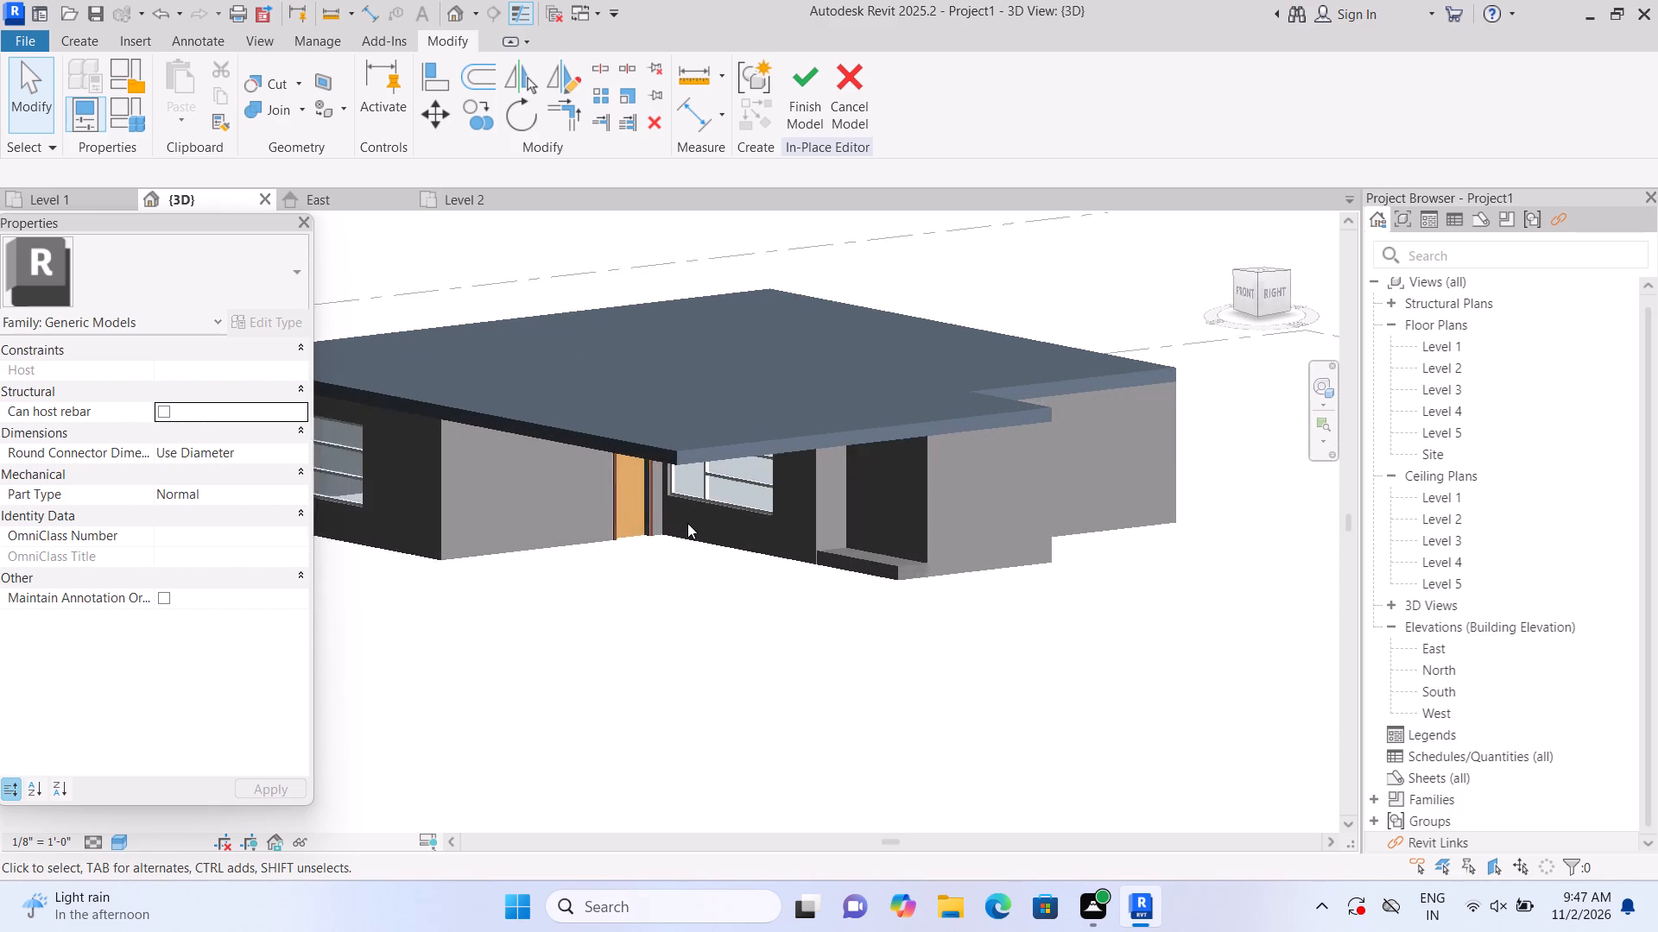
scroll(687, 523, "up", 6)
scroll(1012, 627, "up", 1)
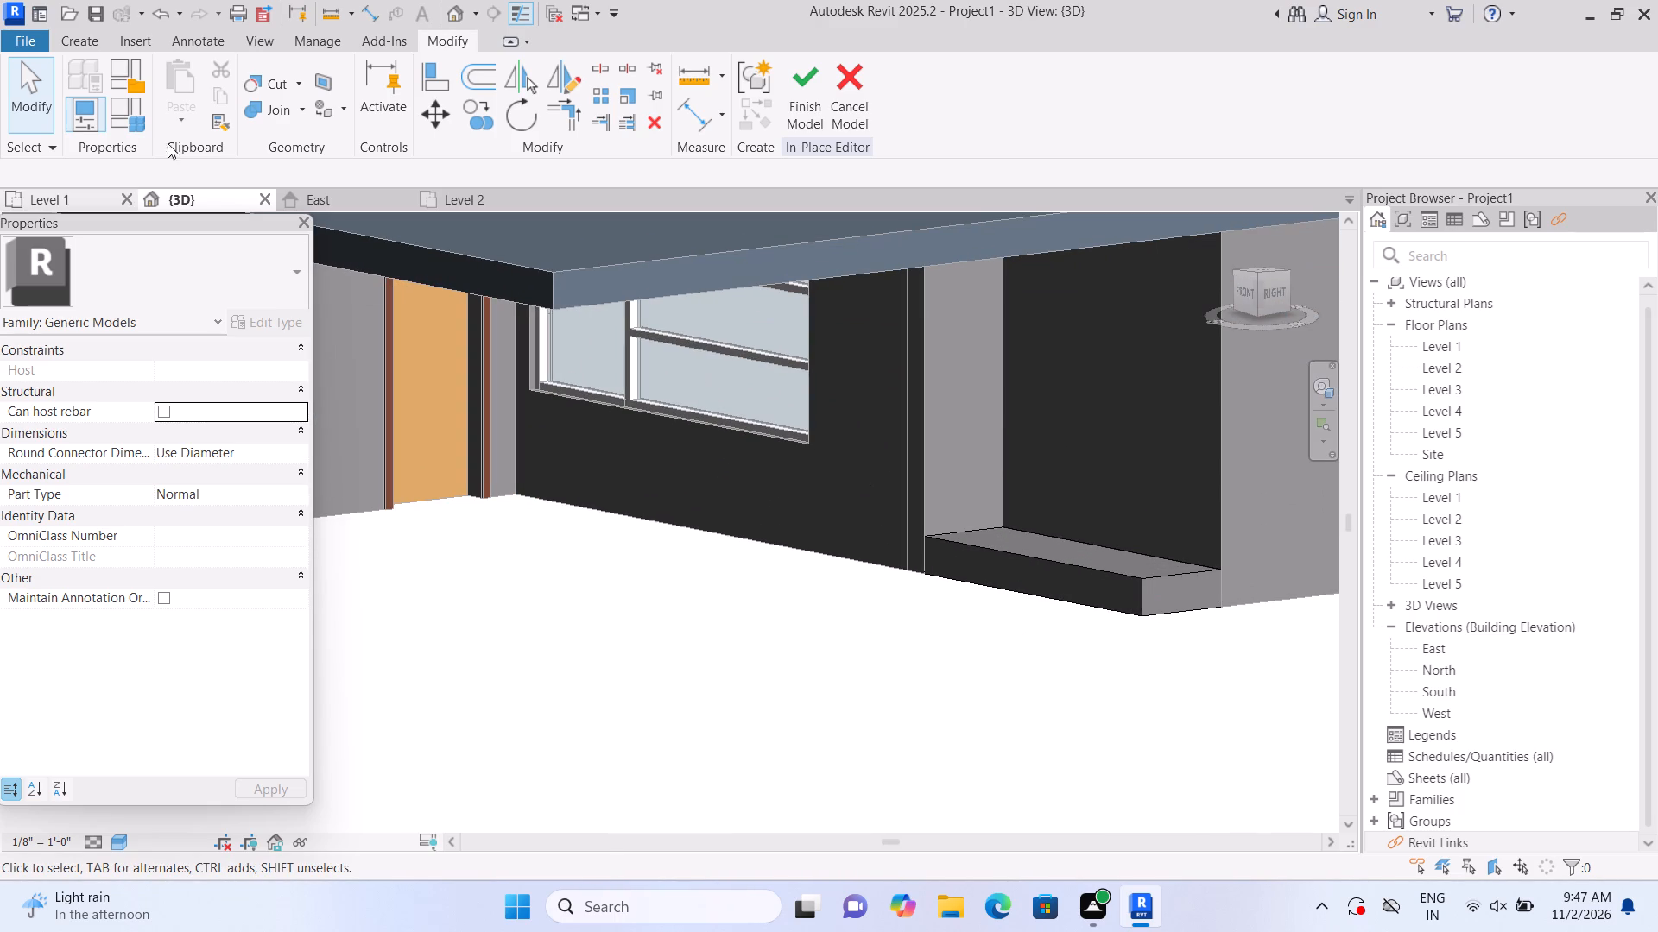
left_click(83, 43)
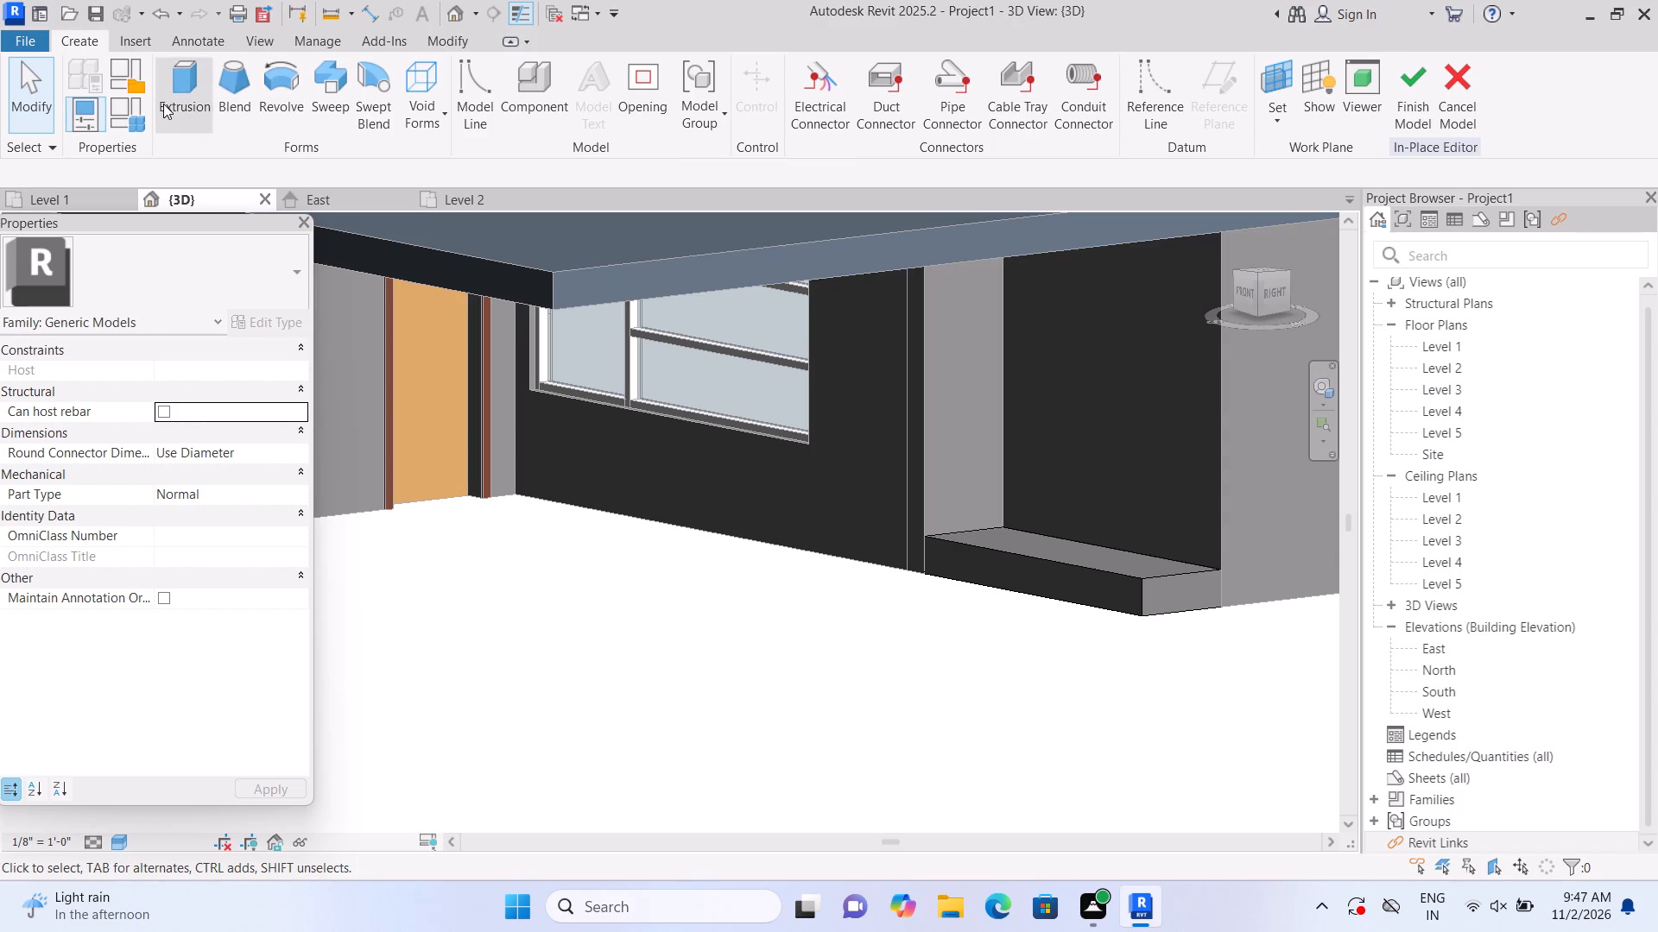
left_click(163, 104)
left_click(1107, 116)
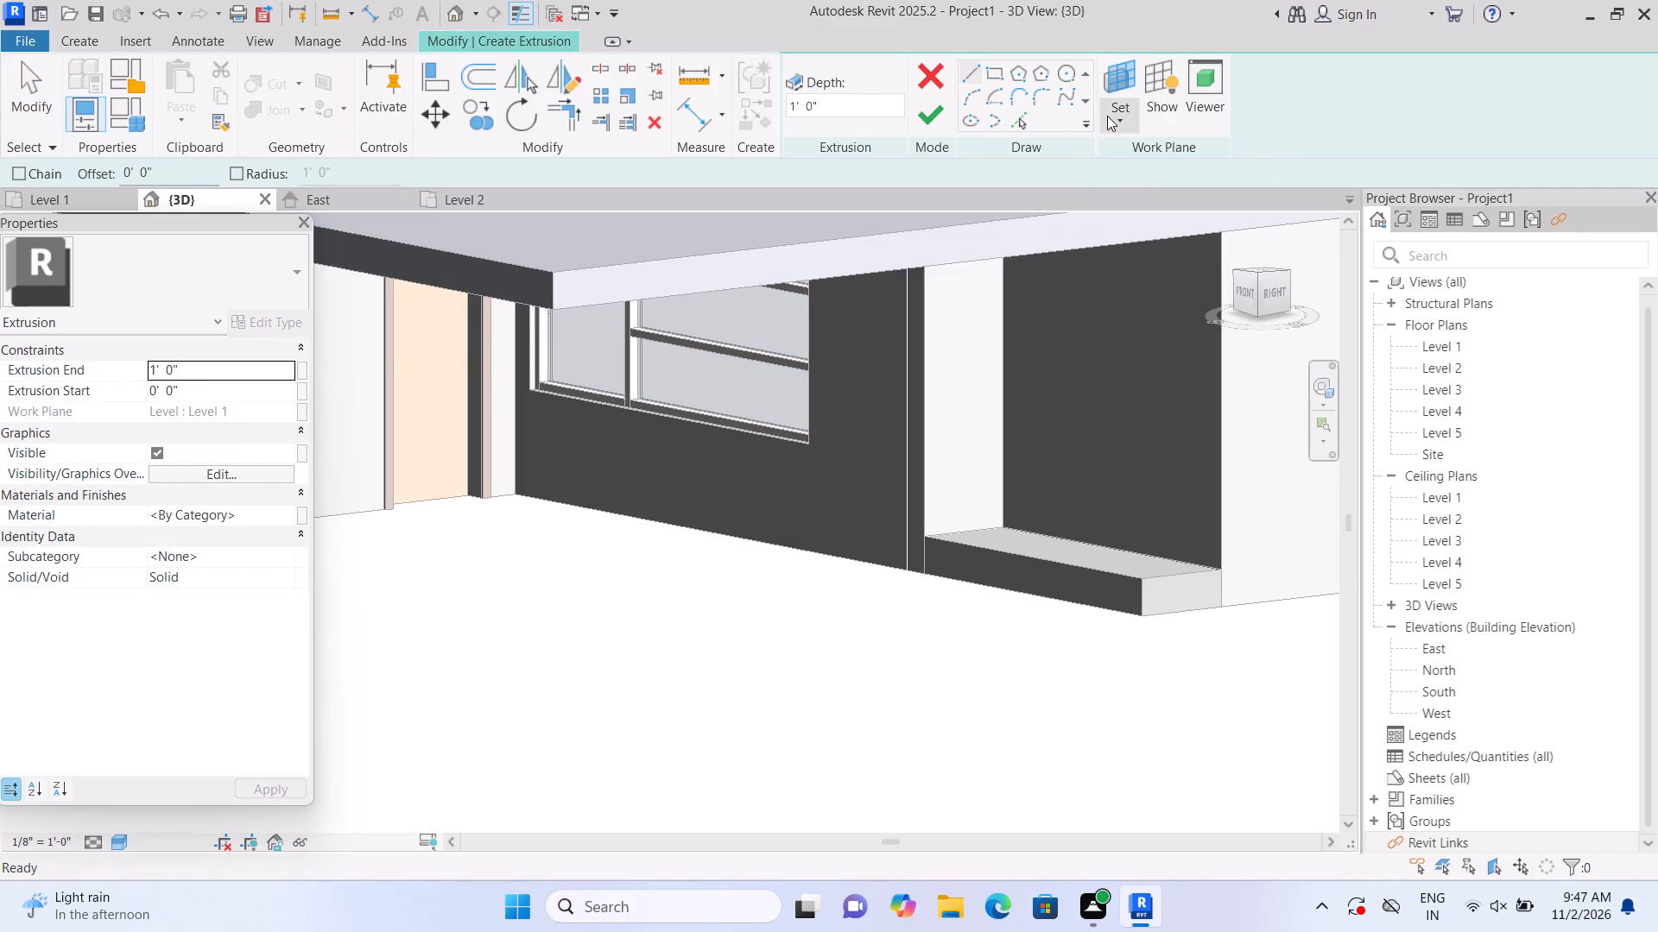
left_click(1129, 214)
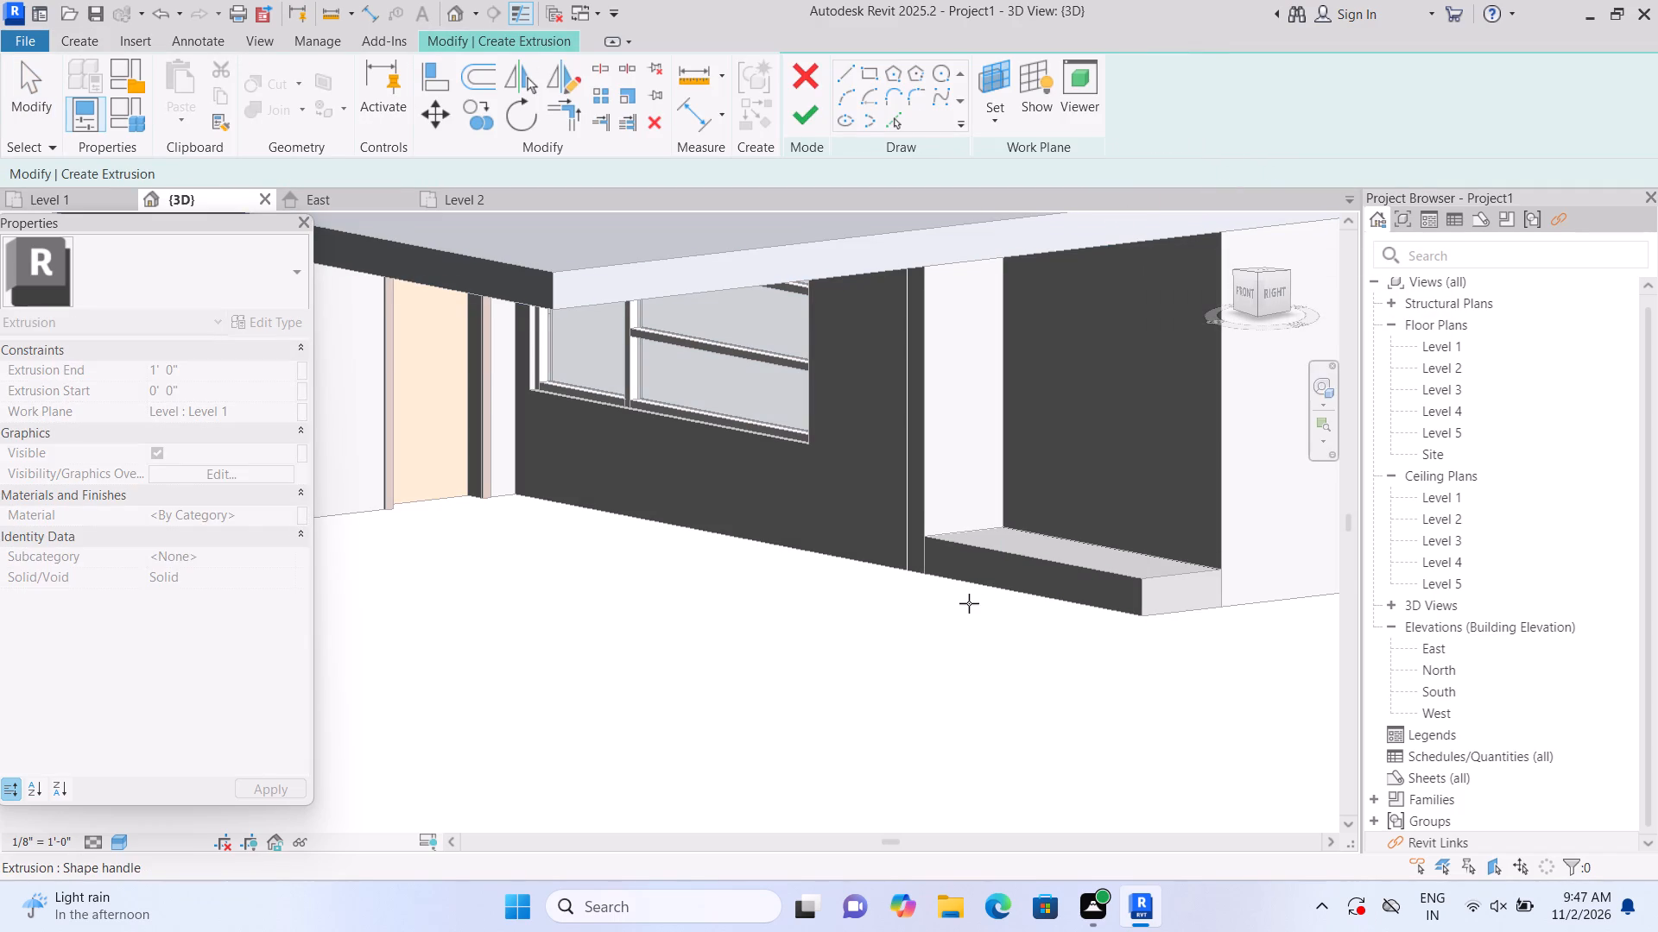
scroll(970, 602, "up", 2)
left_click(1004, 554)
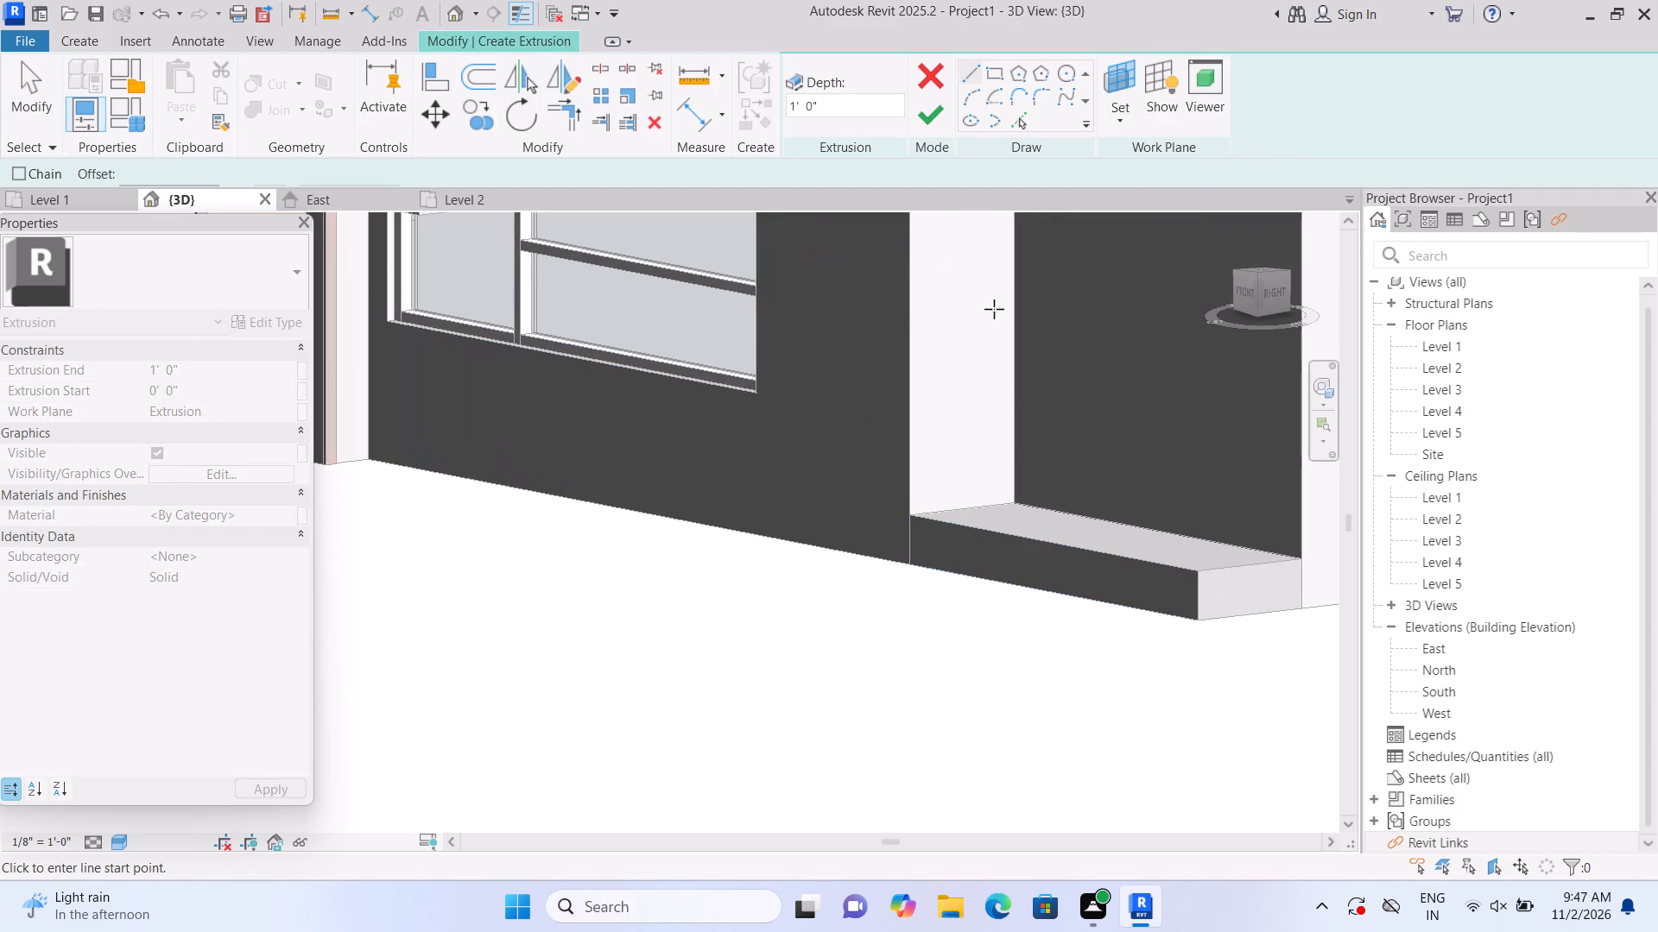
Extrude a rectangle 1'-0" deep from the small extrusion's bottom outer corner to the wall corner beside the entrance door, about 1'-0" high.
left_click(994, 80)
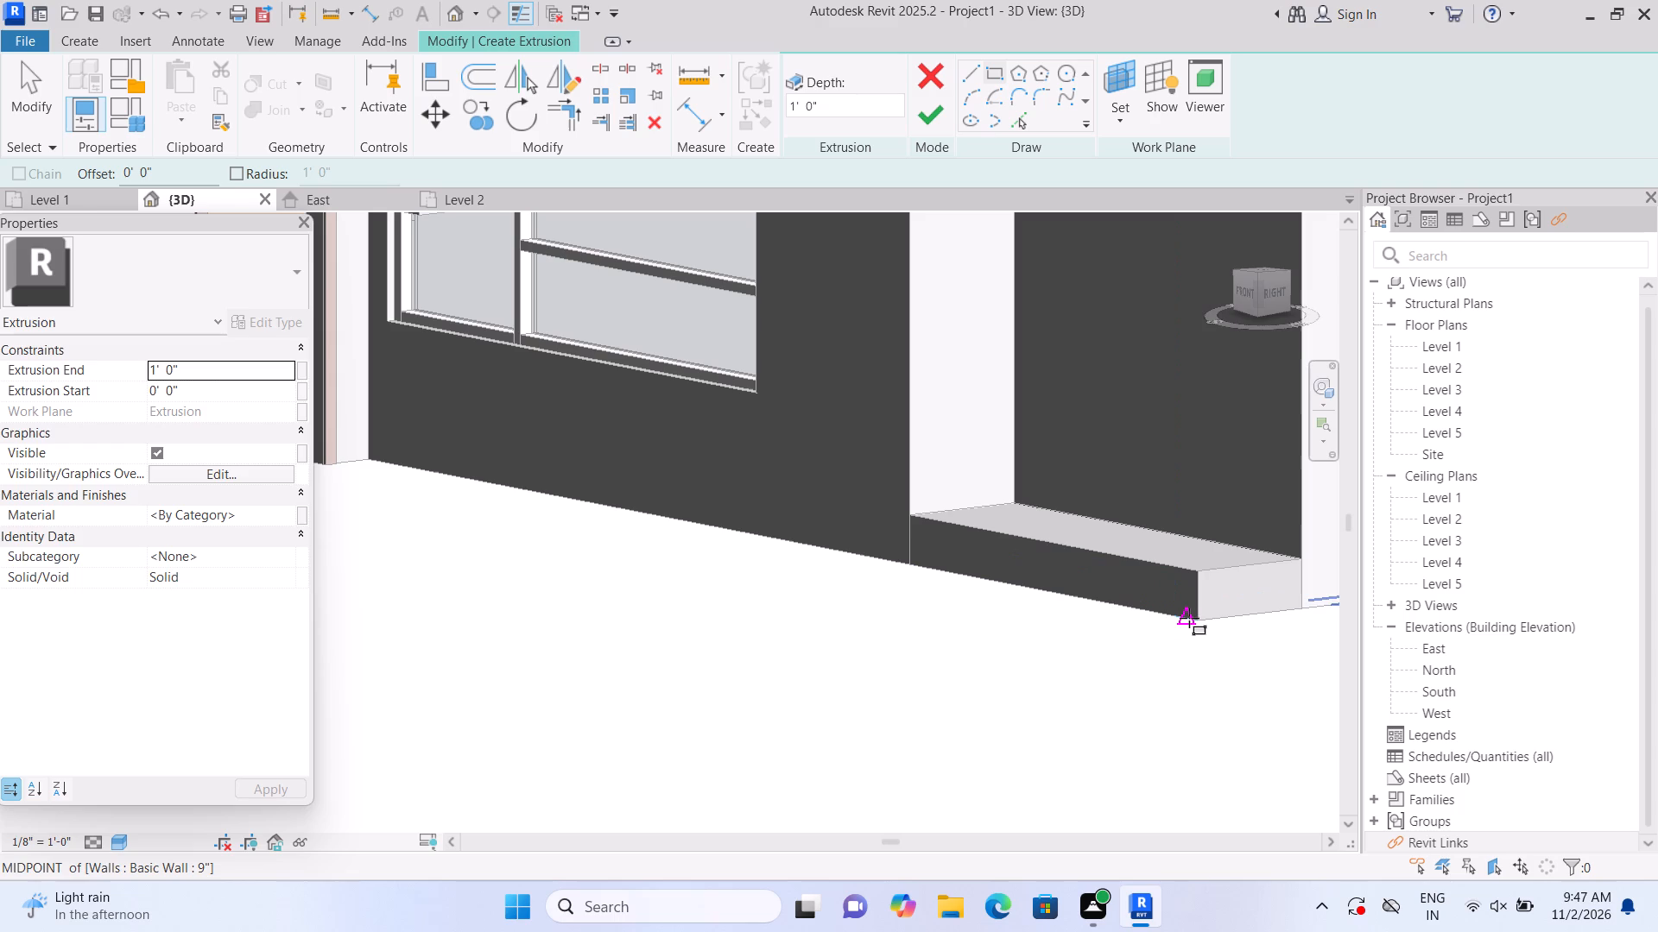
left_click(1199, 618)
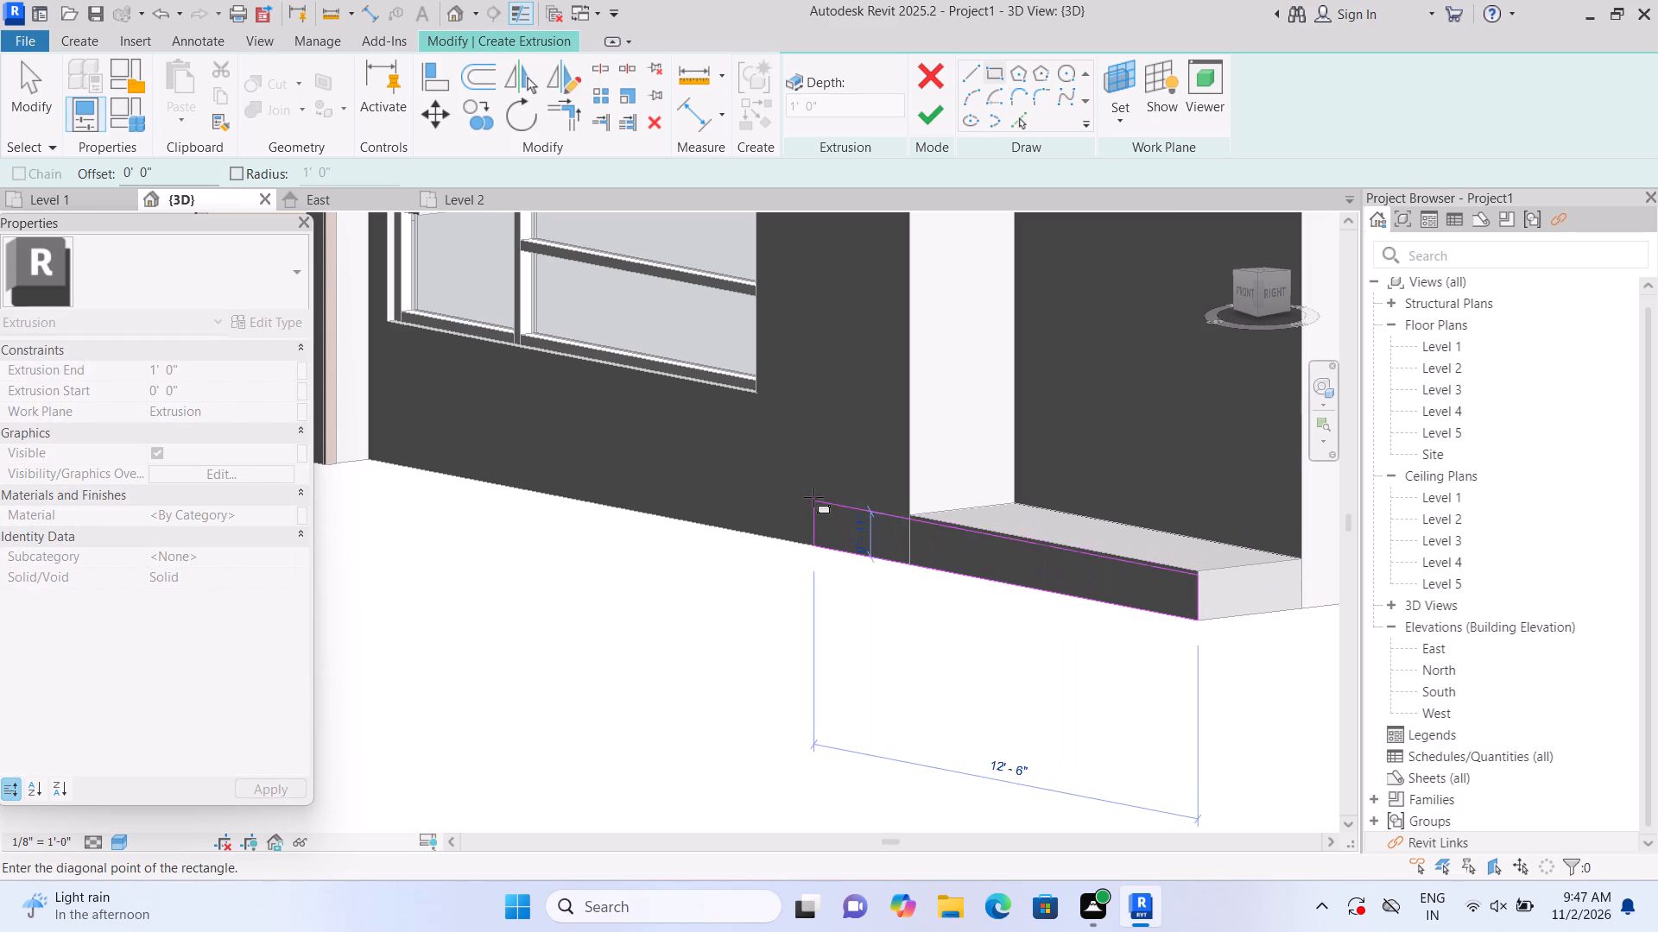
scroll(396, 390, "up", 1)
middle_click_drag(396, 390, 573, 513)
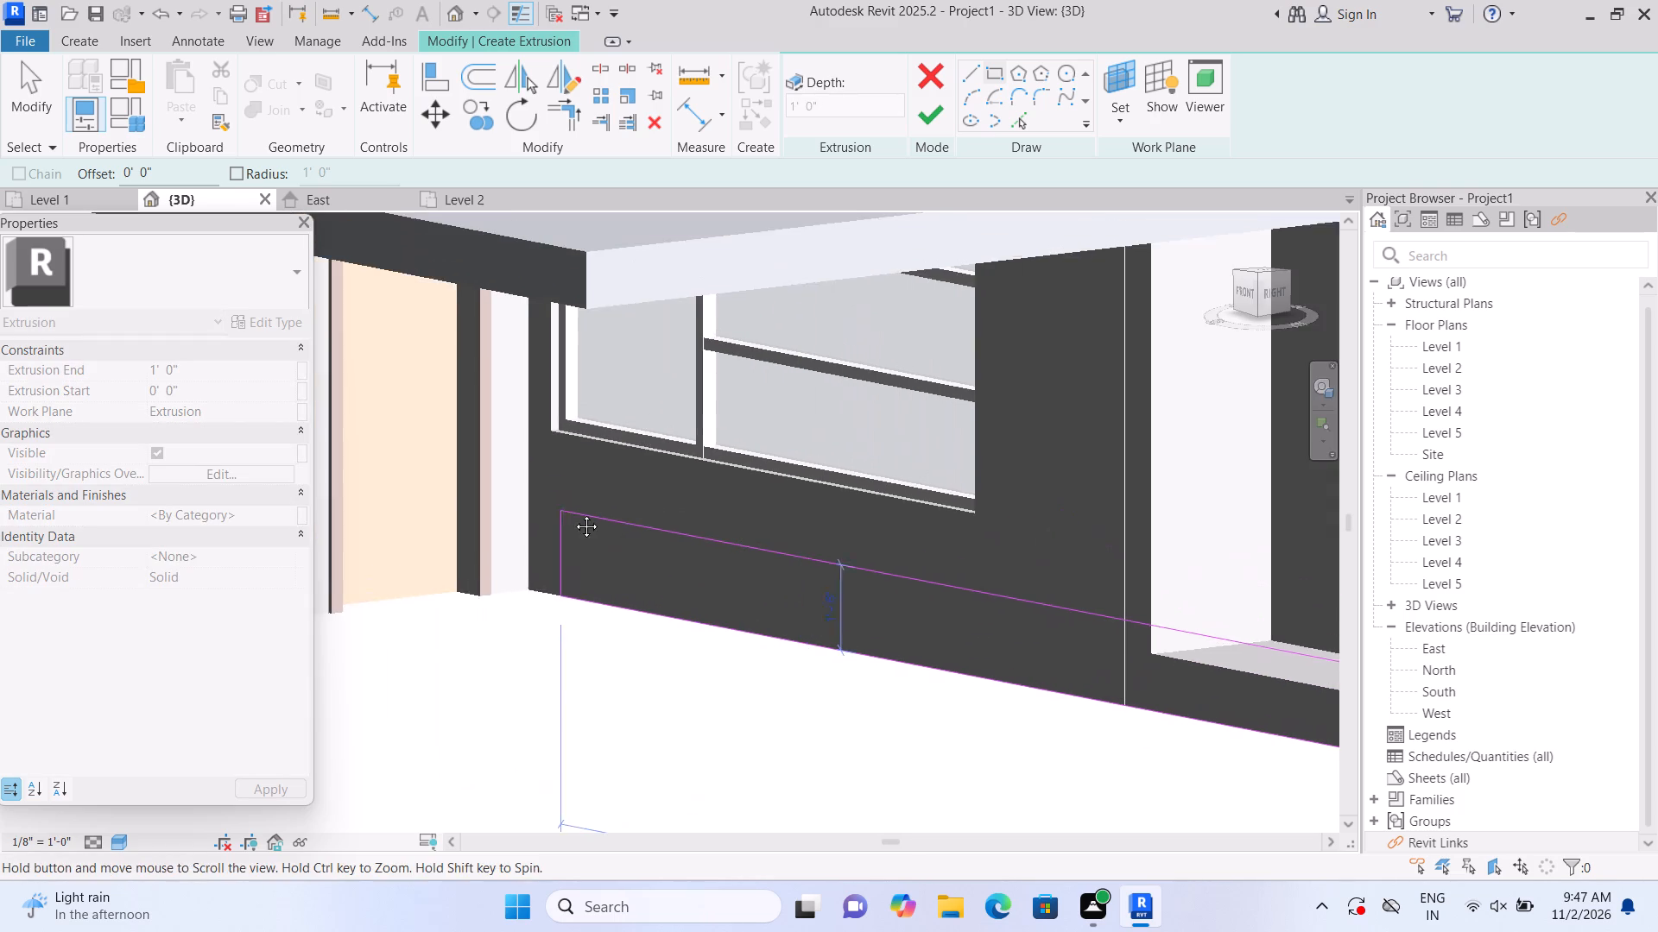
middle_click_drag(573, 513, 574, 513)
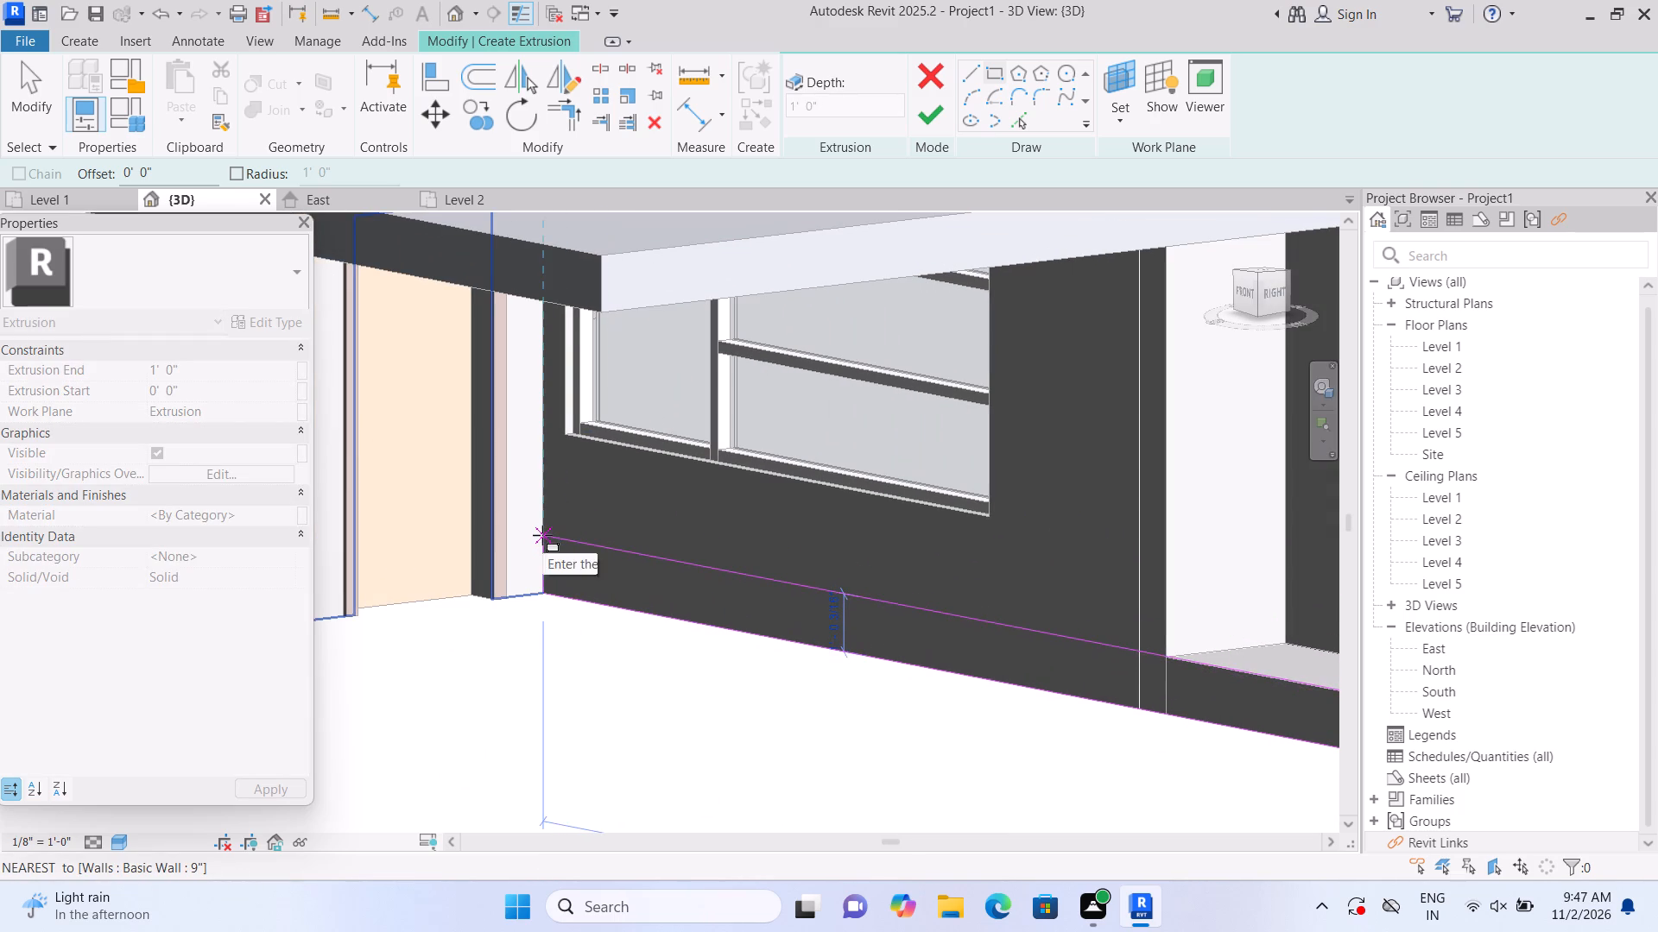
scroll(541, 535, "up", 11)
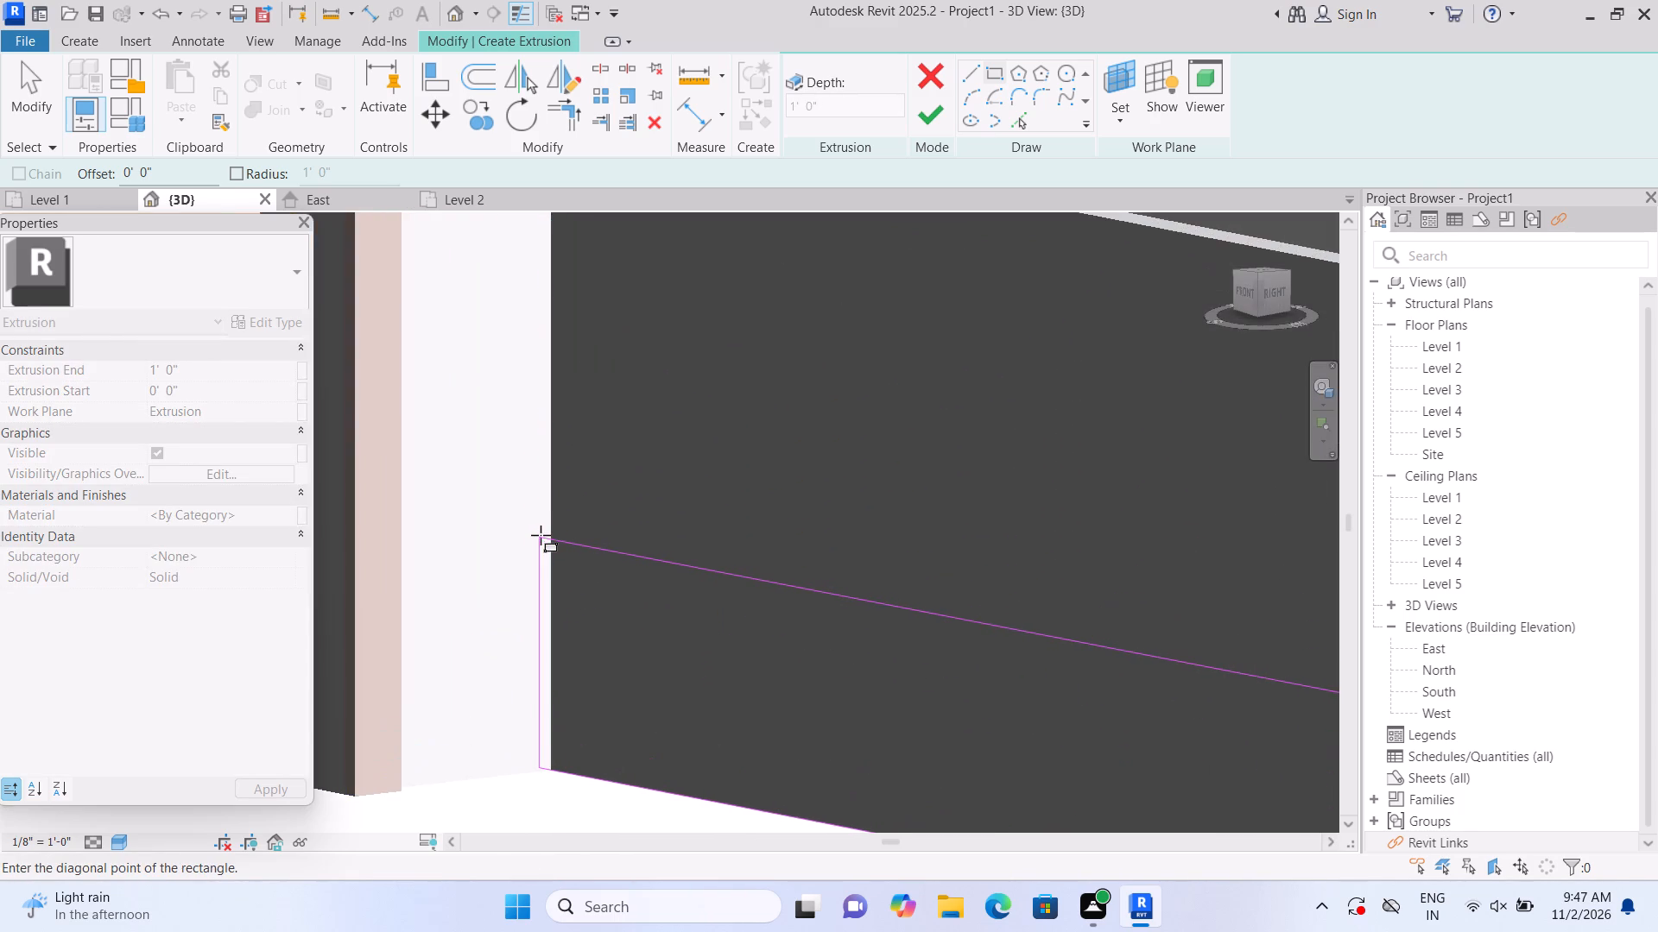
scroll(549, 539, "up", 1)
left_click(549, 539)
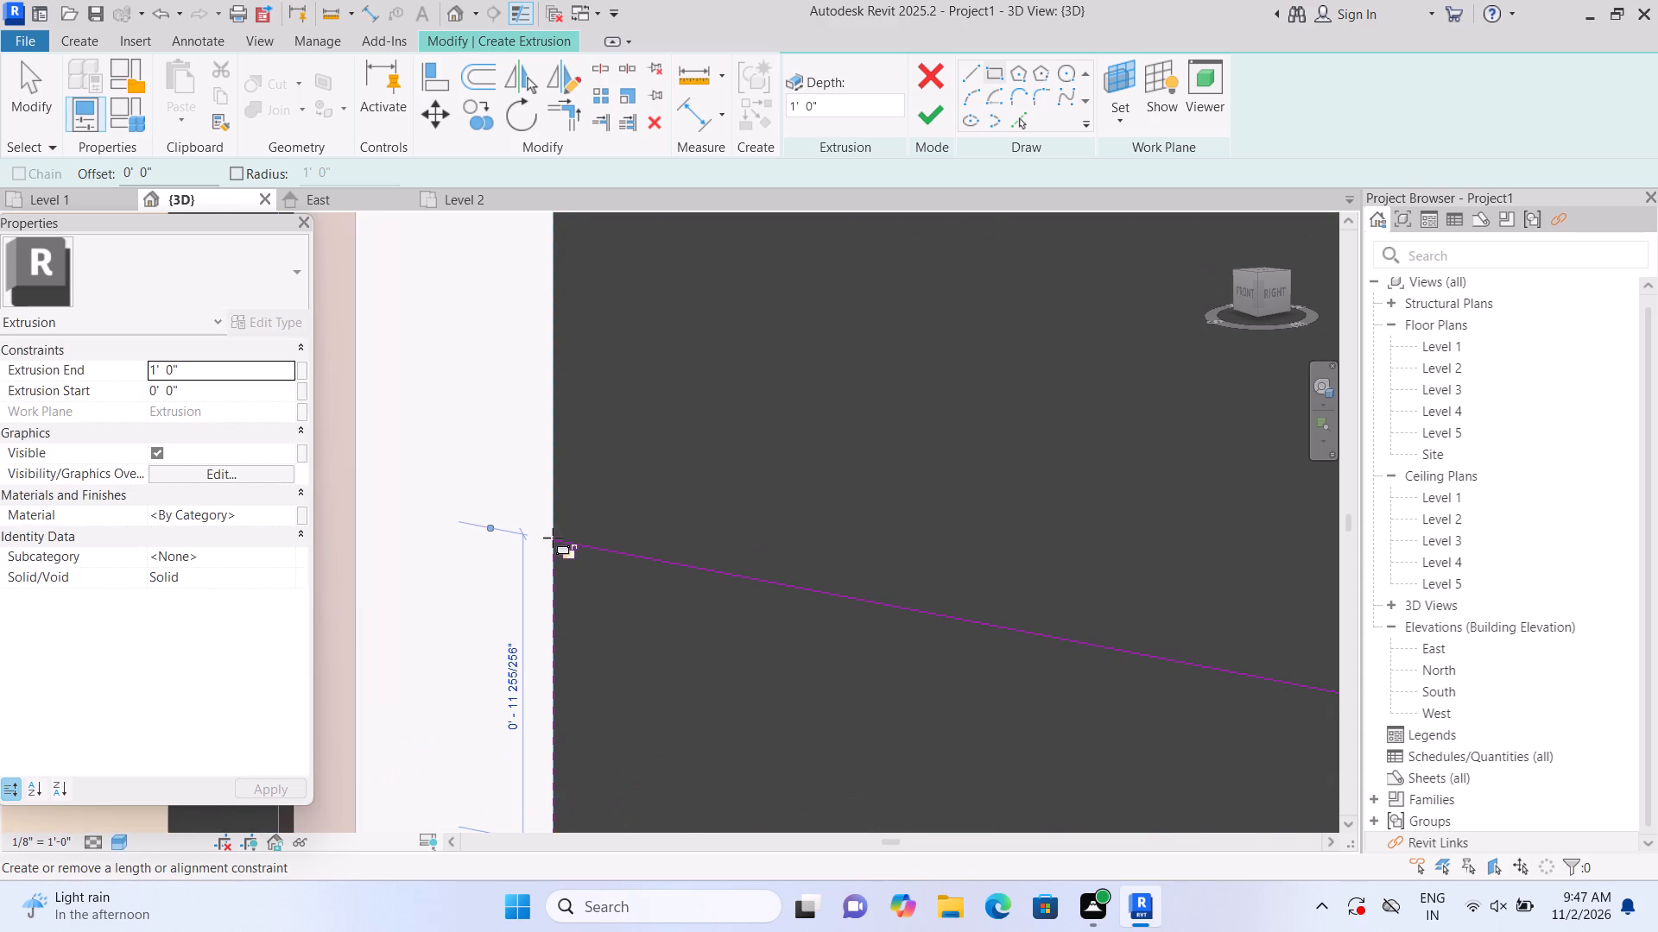
scroll(553, 537, "down", 17)
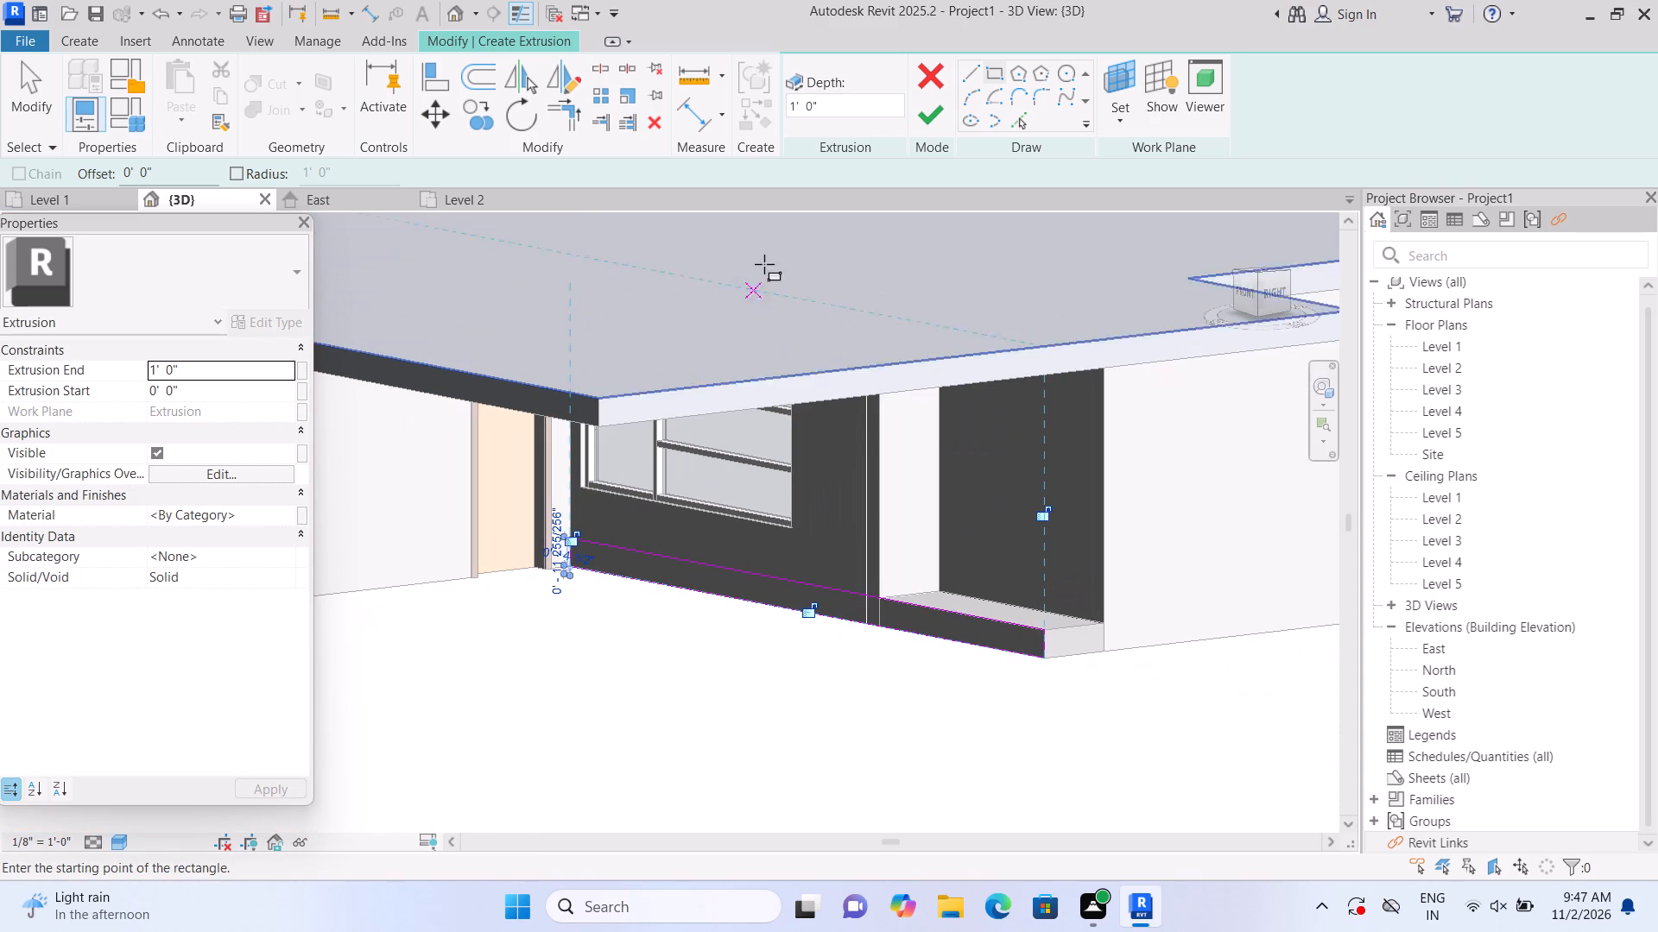
left_click(941, 114)
Stretch the new extrusion's outer face away from the window wall to a depth of 19'-3" to form an entrance platform.
scroll(965, 701, "down", 2)
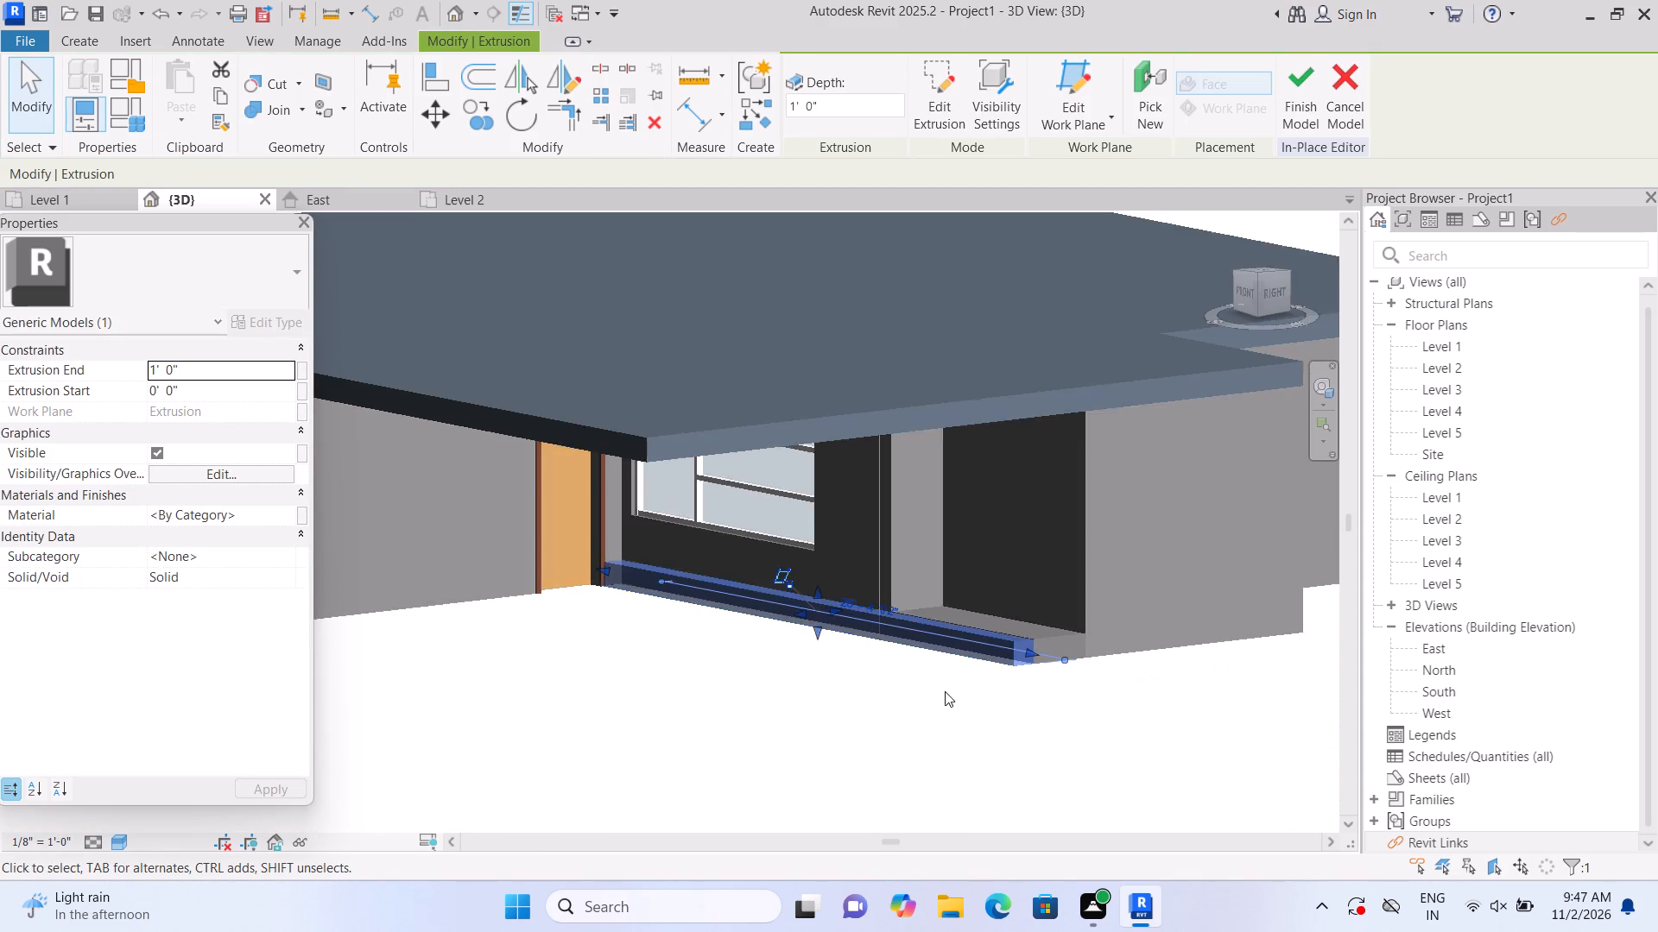
scroll(945, 691, "down", 1)
middle_click_drag(847, 708, 873, 677)
scroll(875, 659, "up", 2)
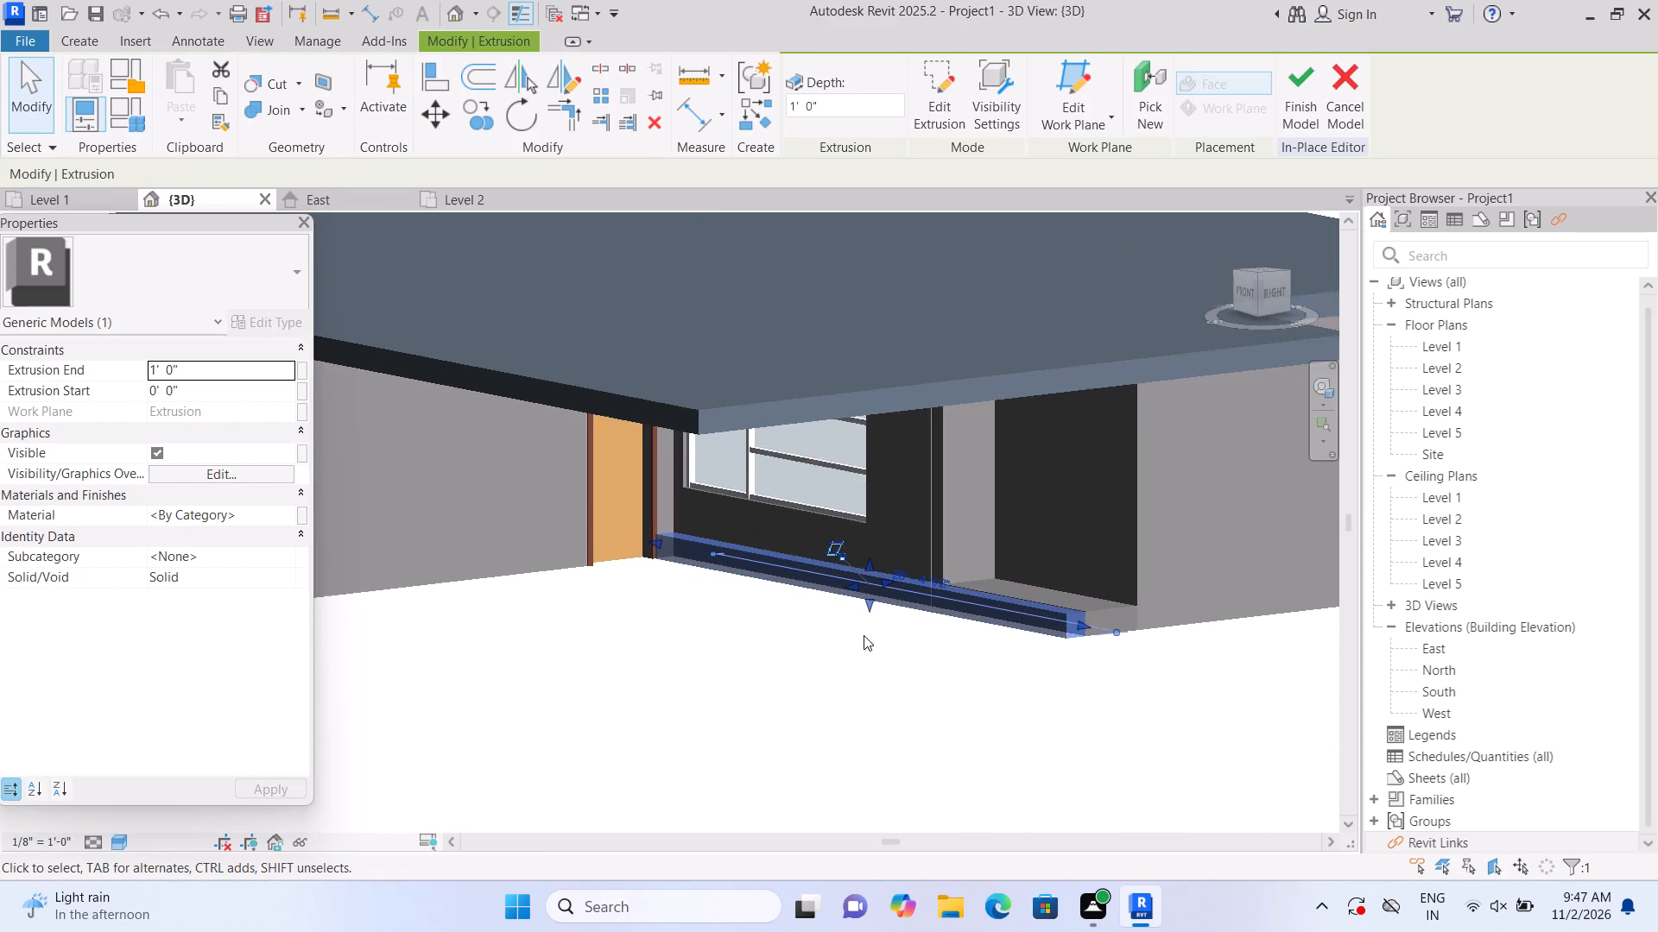
scroll(864, 635, "up", 1)
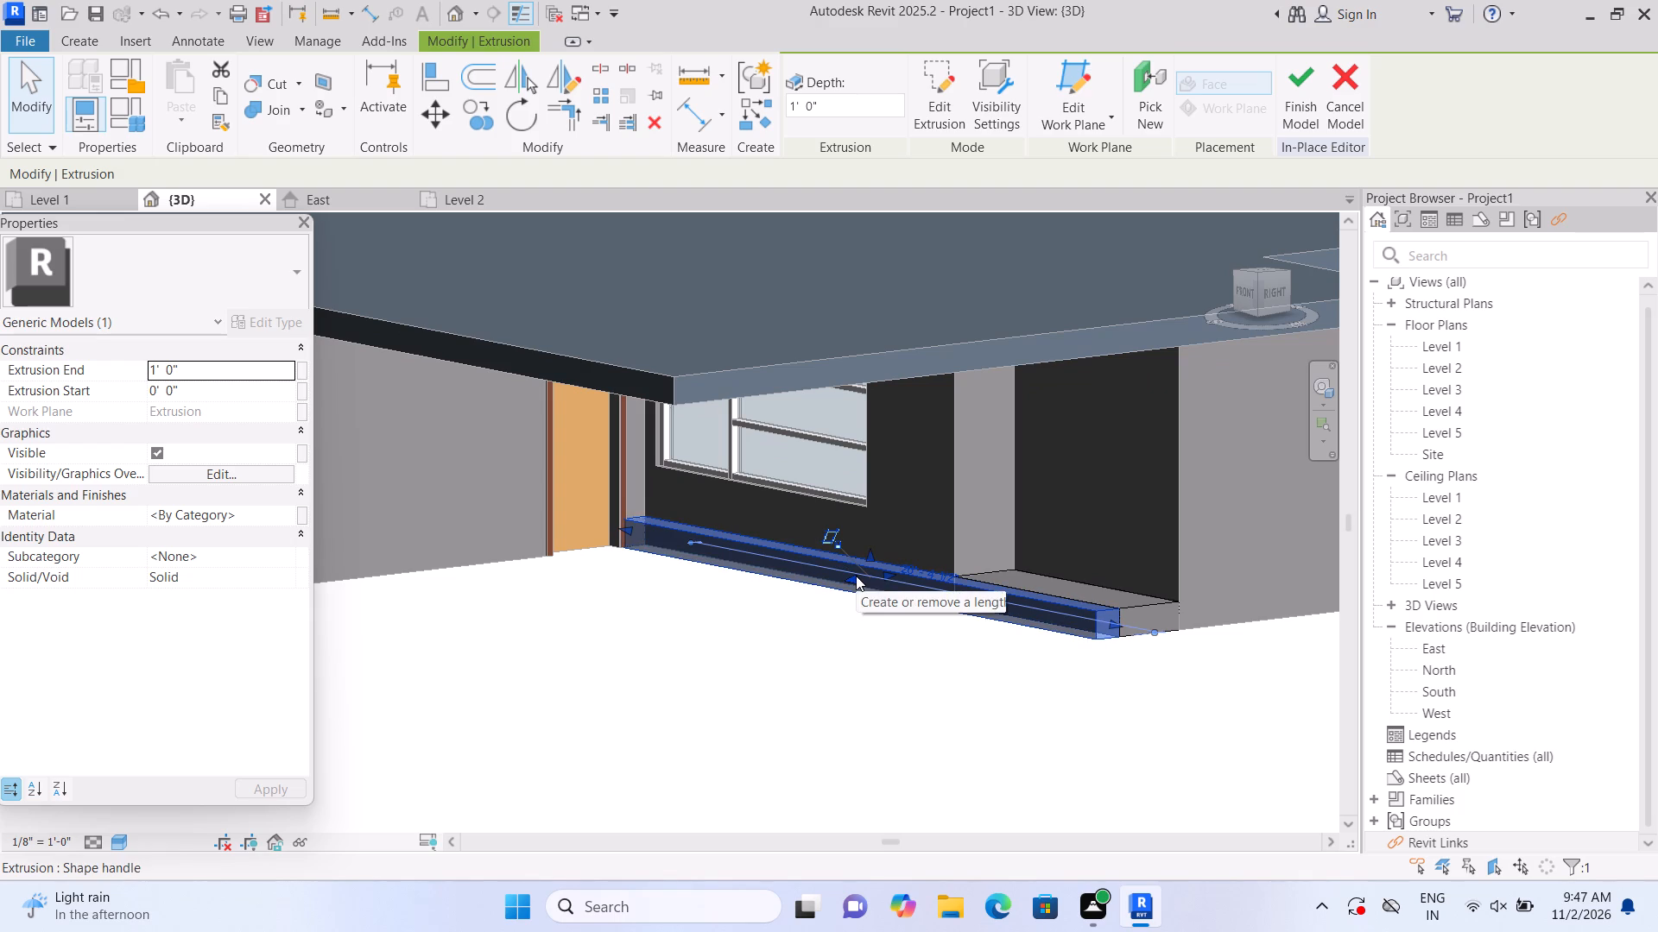
left_click_drag(854, 576, 591, 714)
scroll(608, 727, "down", 4)
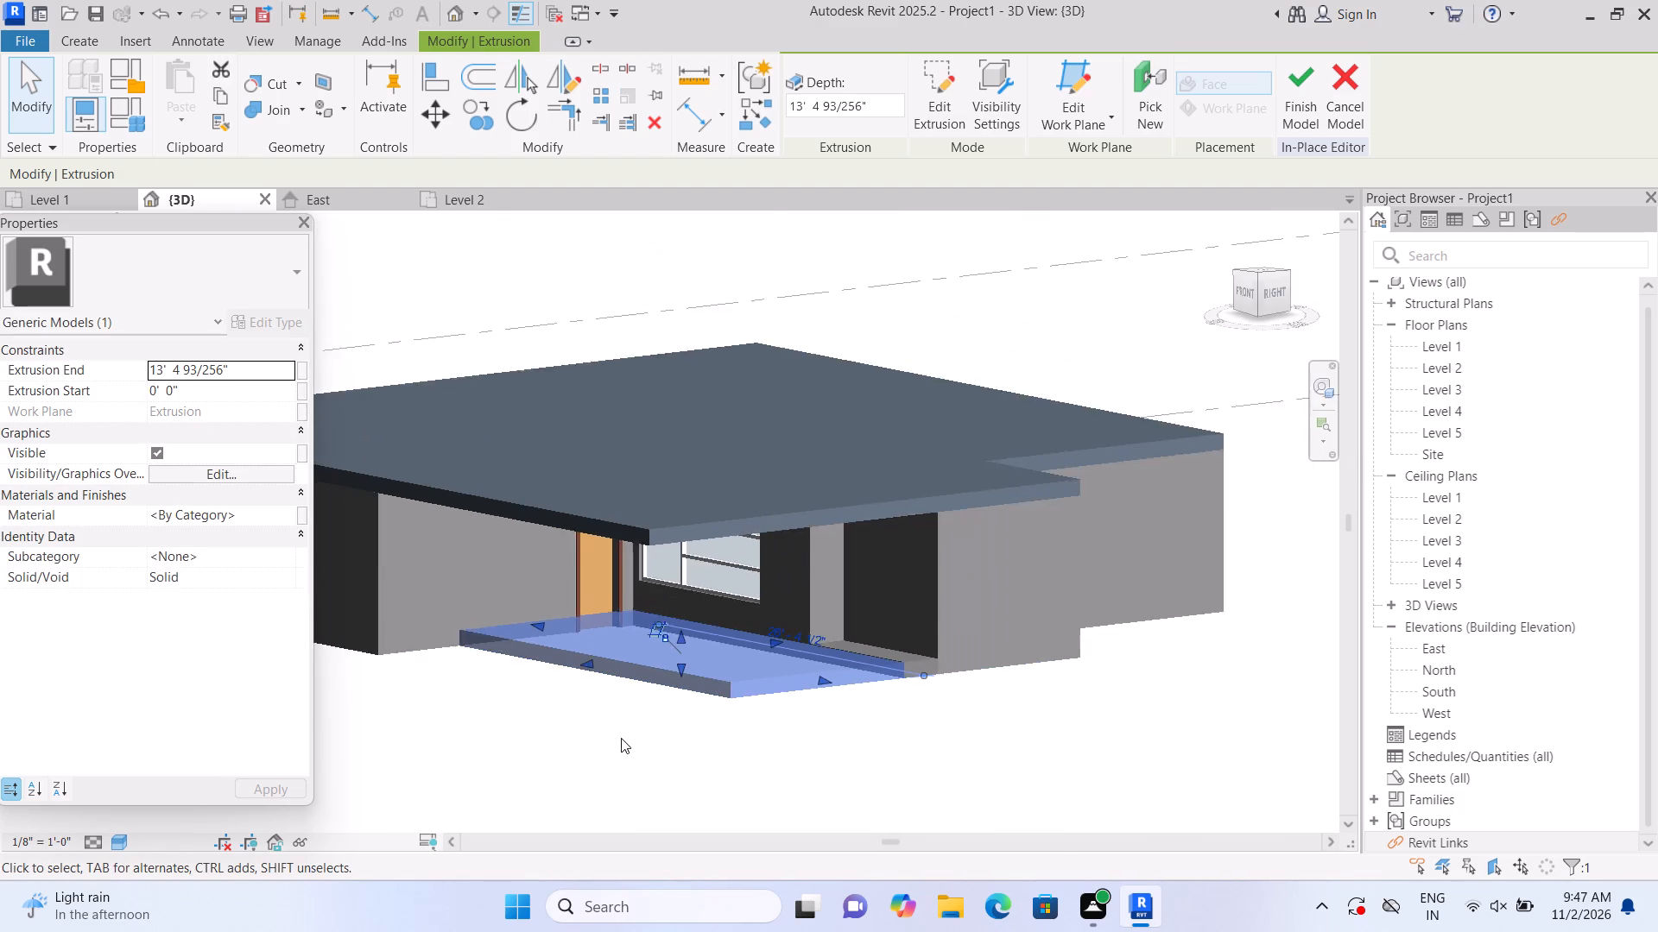
scroll(621, 738, "down", 2)
scroll(595, 696, "up", 3)
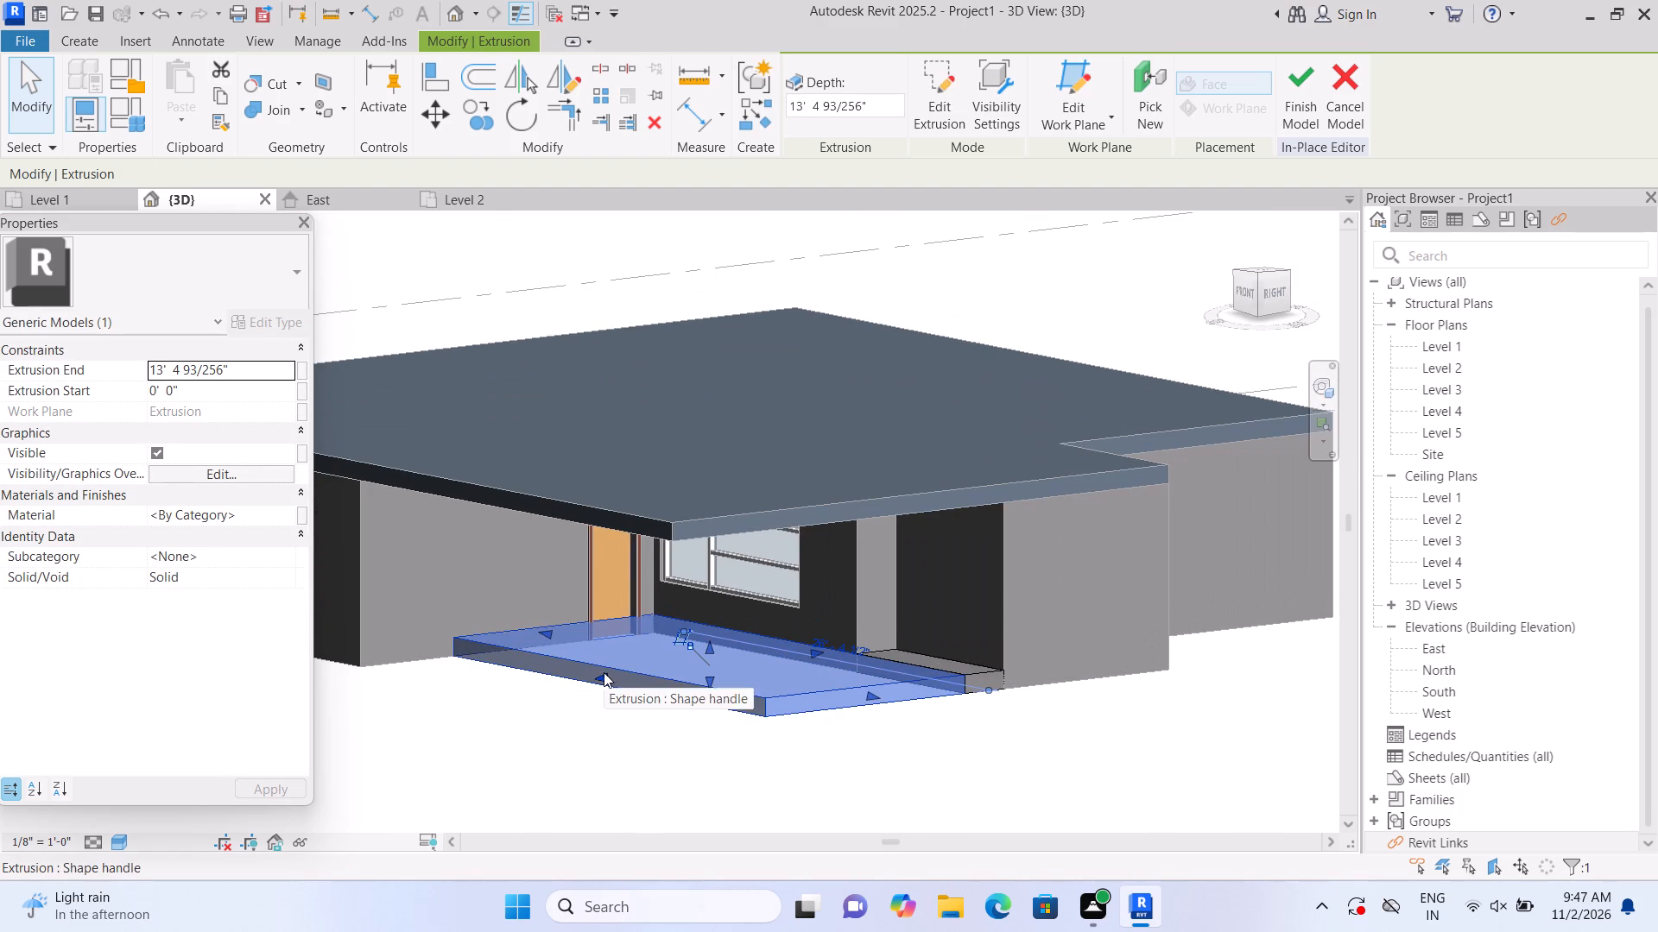
left_click_drag(603, 672, 520, 696)
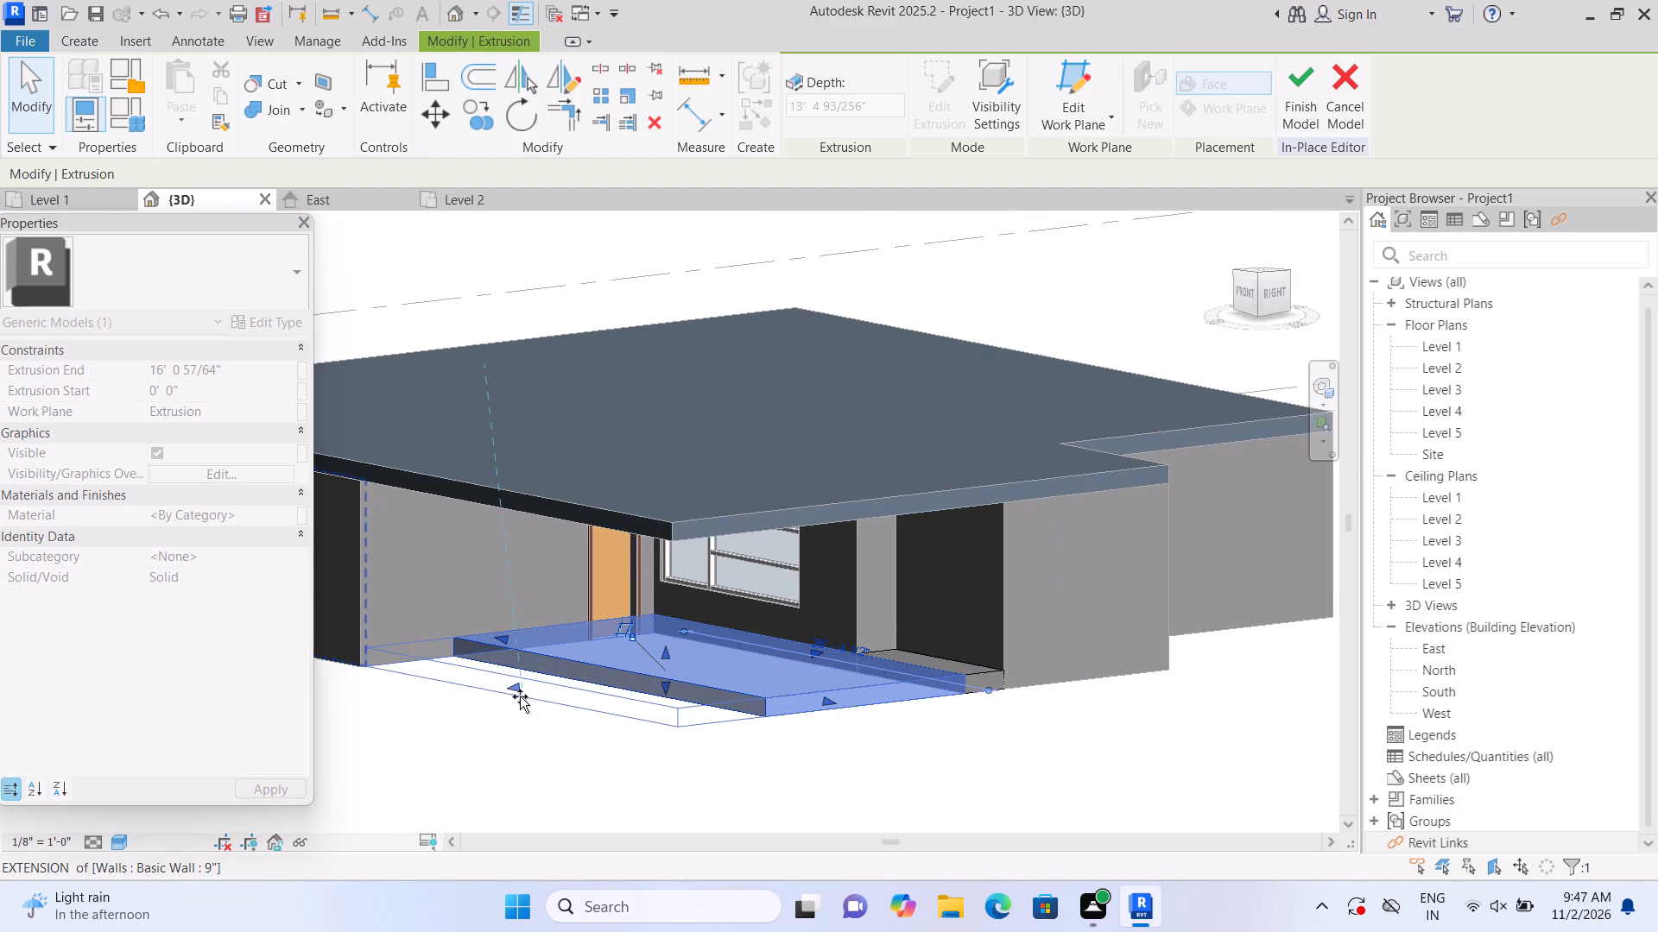
left_click_drag(520, 696, 518, 698)
Extend the platform's outer face to the projecting front wall's outer corner, giving a depth of 19'-7 1/2".
scroll(517, 731, "up", 2)
middle_click_drag(519, 724, 828, 797)
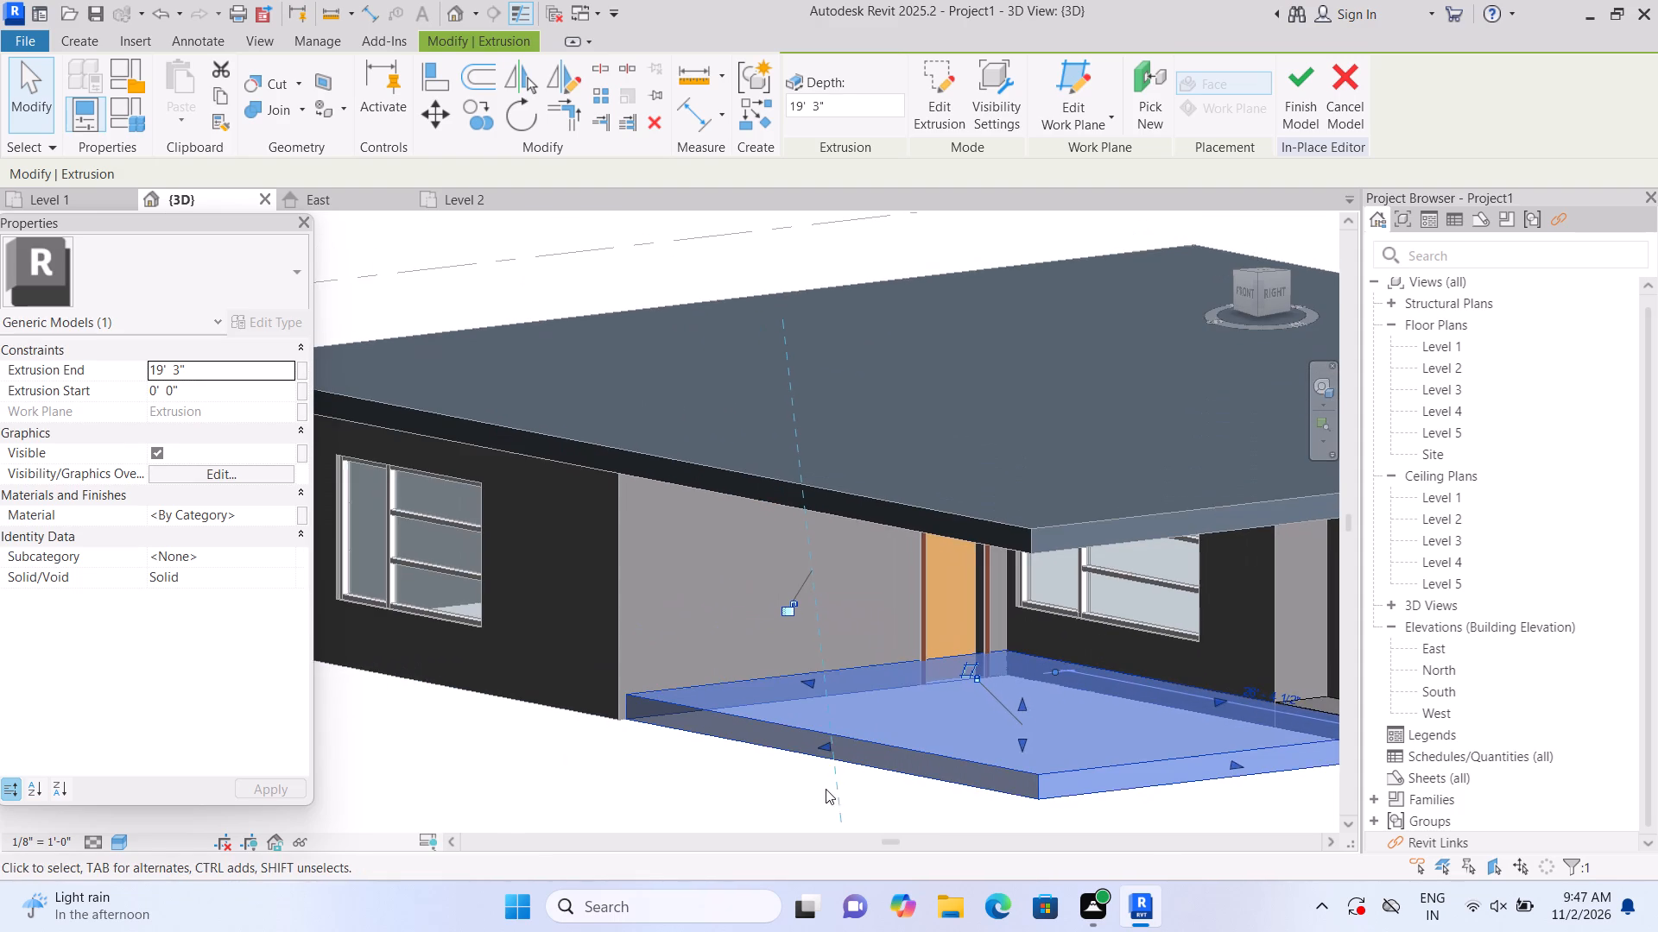
scroll(824, 769, "up", 1)
left_click(824, 743)
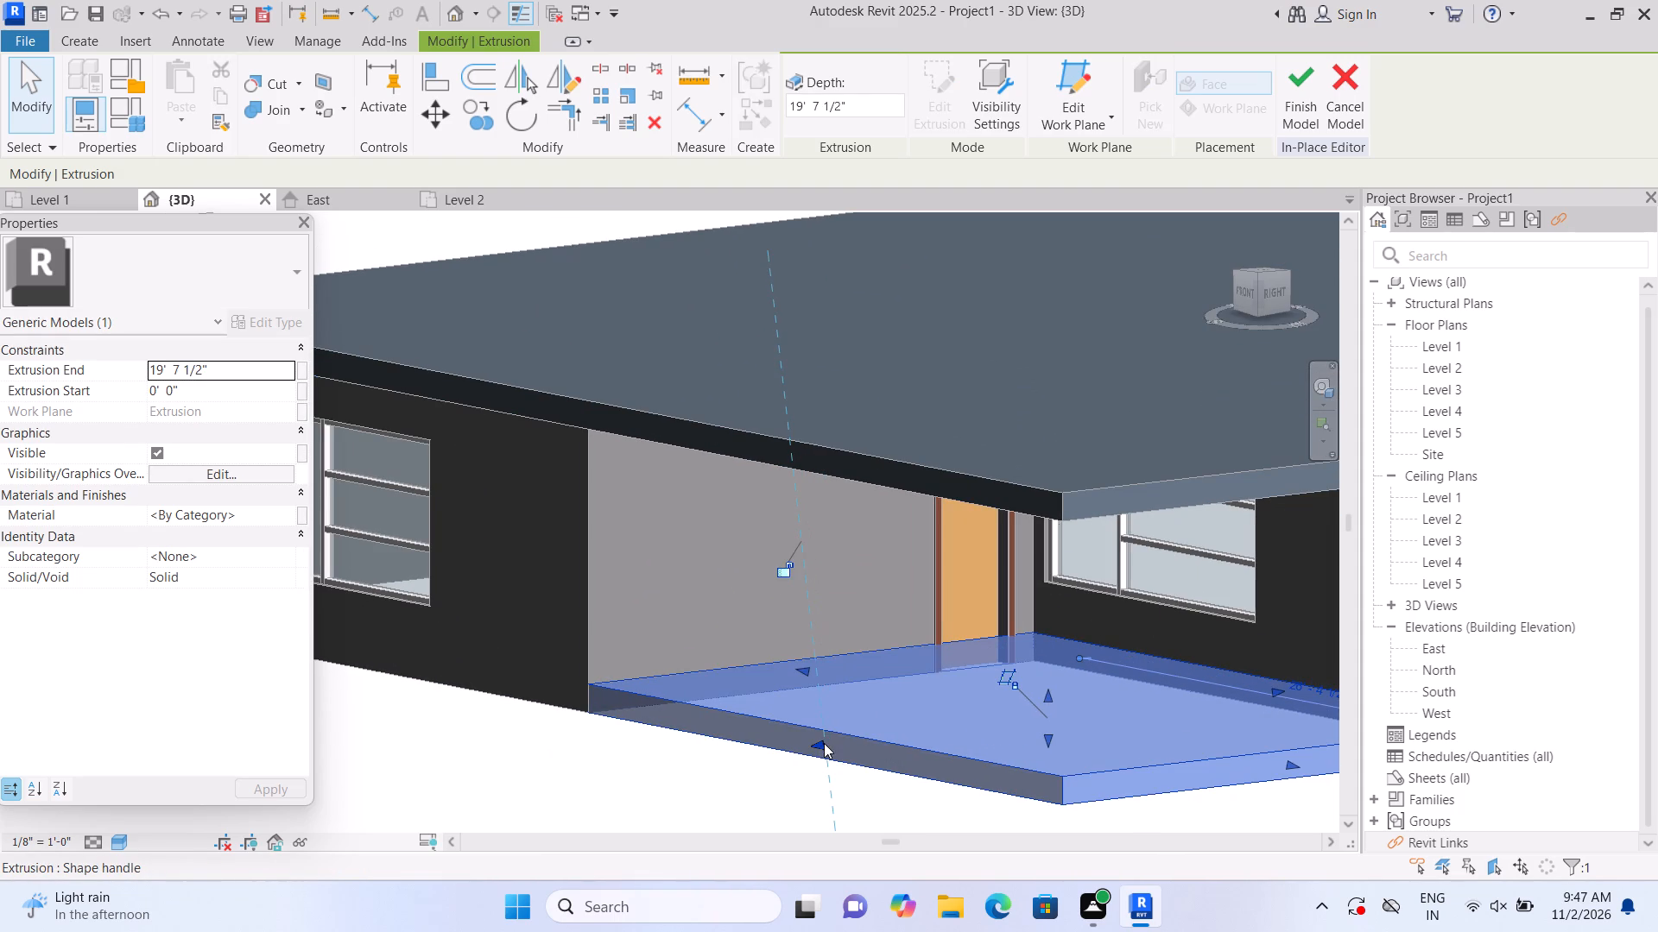
left_click(804, 797)
left_click(836, 765)
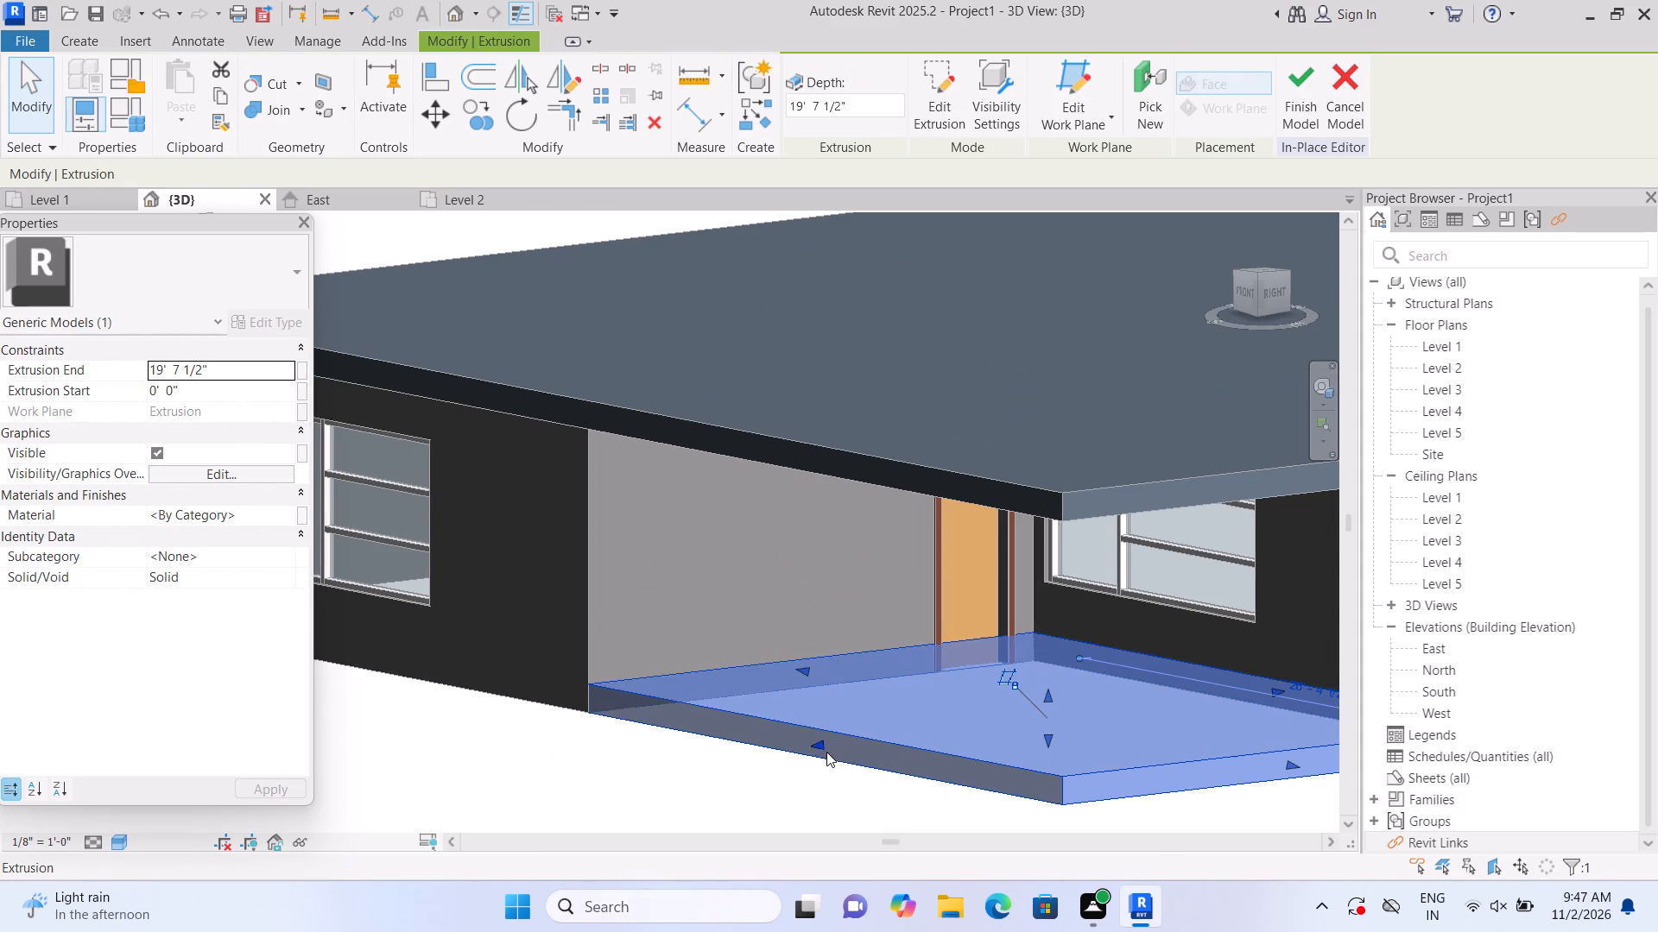
left_click(819, 740)
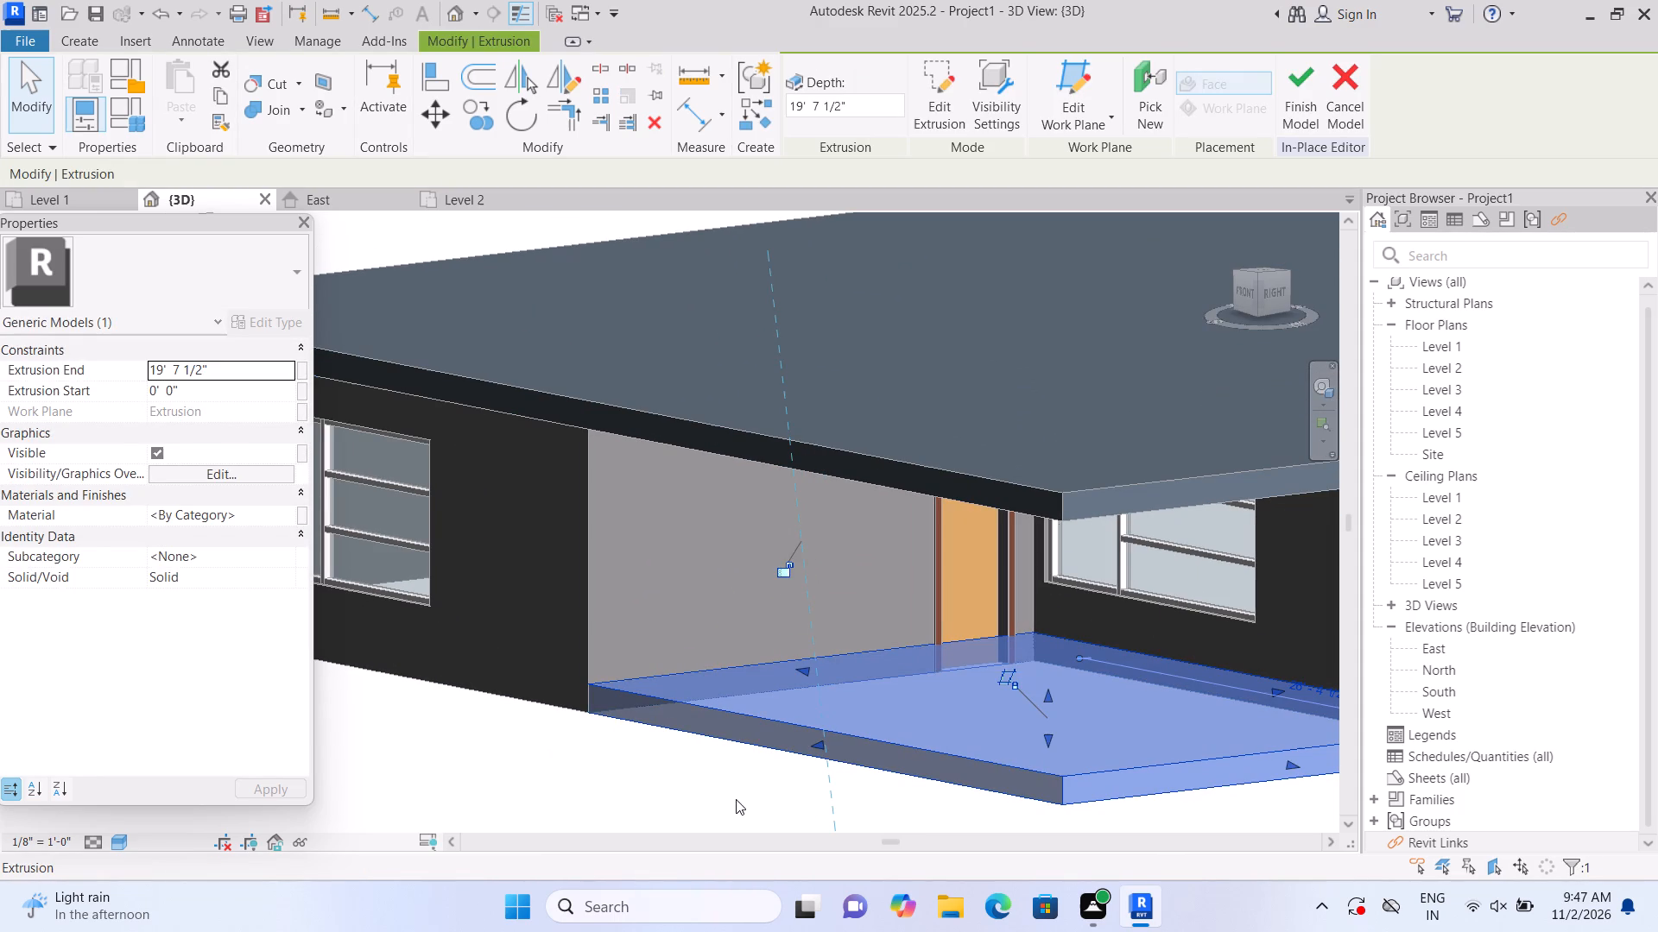
left_click(737, 799)
scroll(766, 754, "up", 2)
left_click(777, 750)
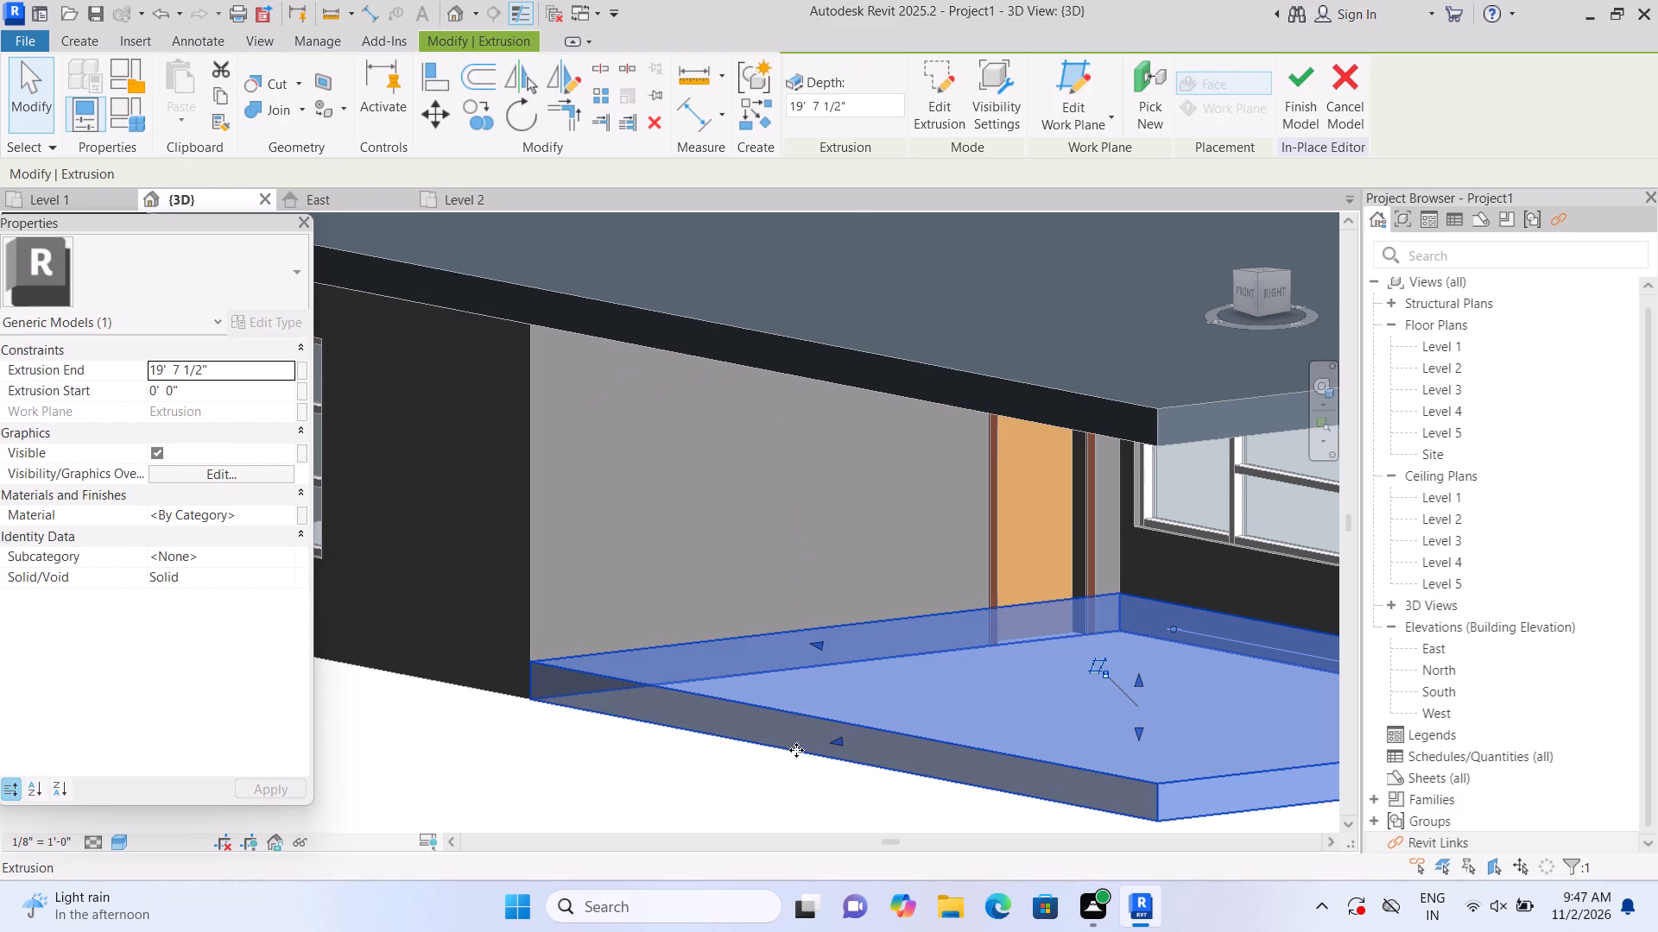
left_click(778, 795)
Join the geometry of the large entrance platform with the small extrusion beside the east room.
scroll(780, 793, "down", 1)
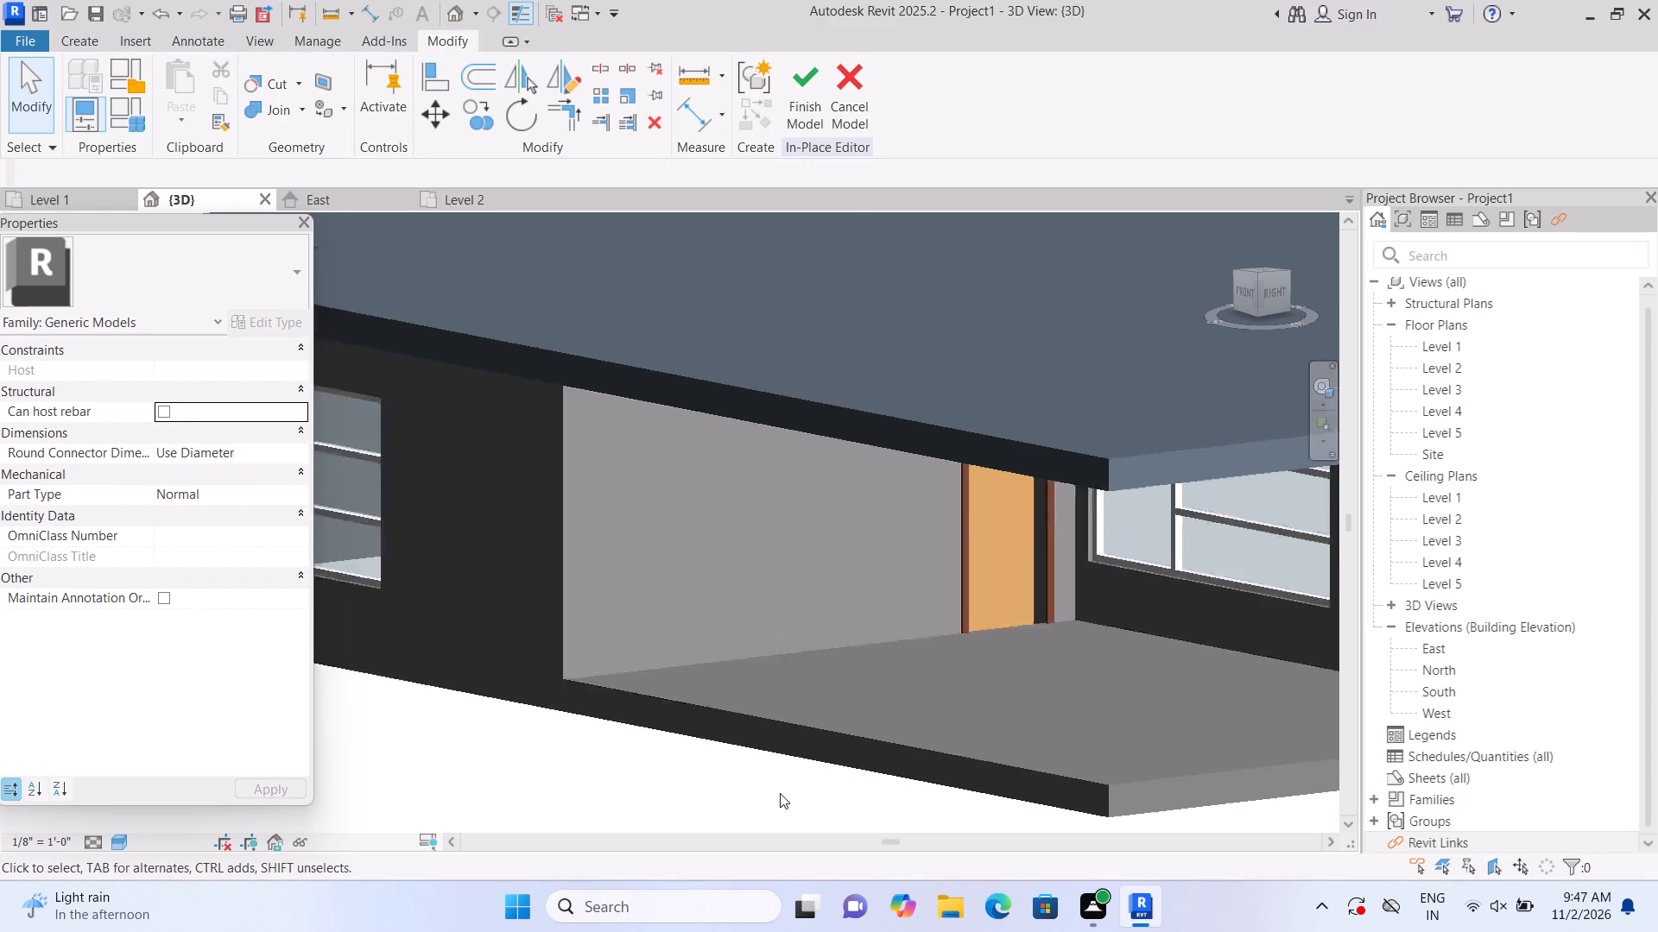
scroll(780, 793, "down", 7)
scroll(1014, 804, "up", 4)
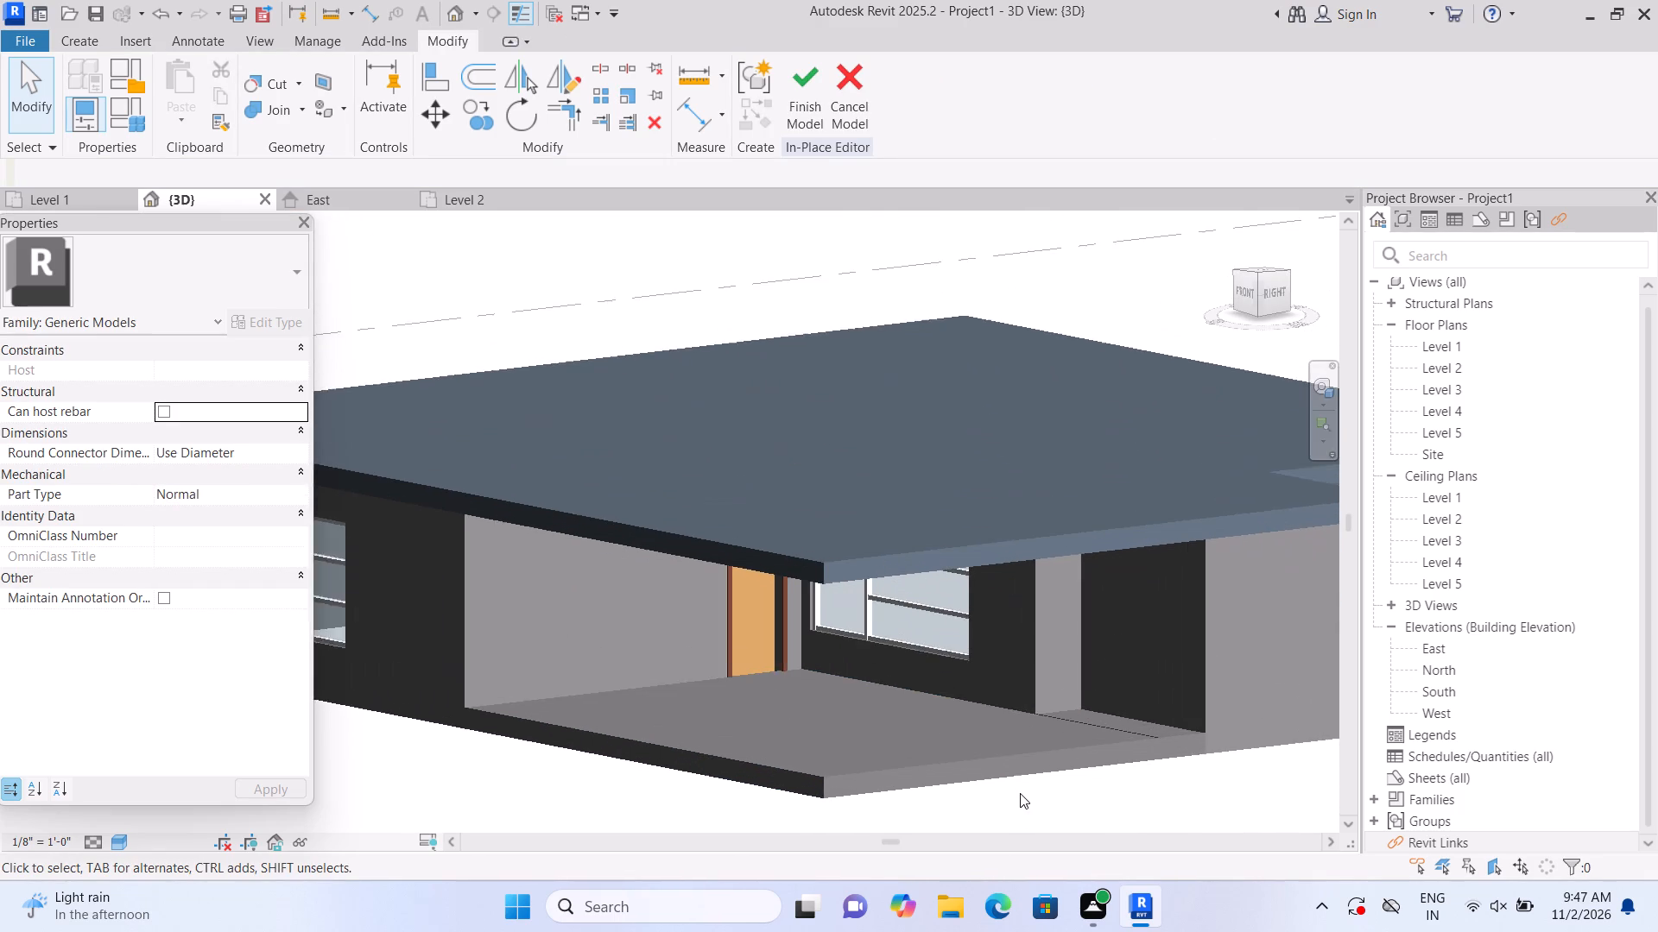
scroll(1020, 793, "up", 2)
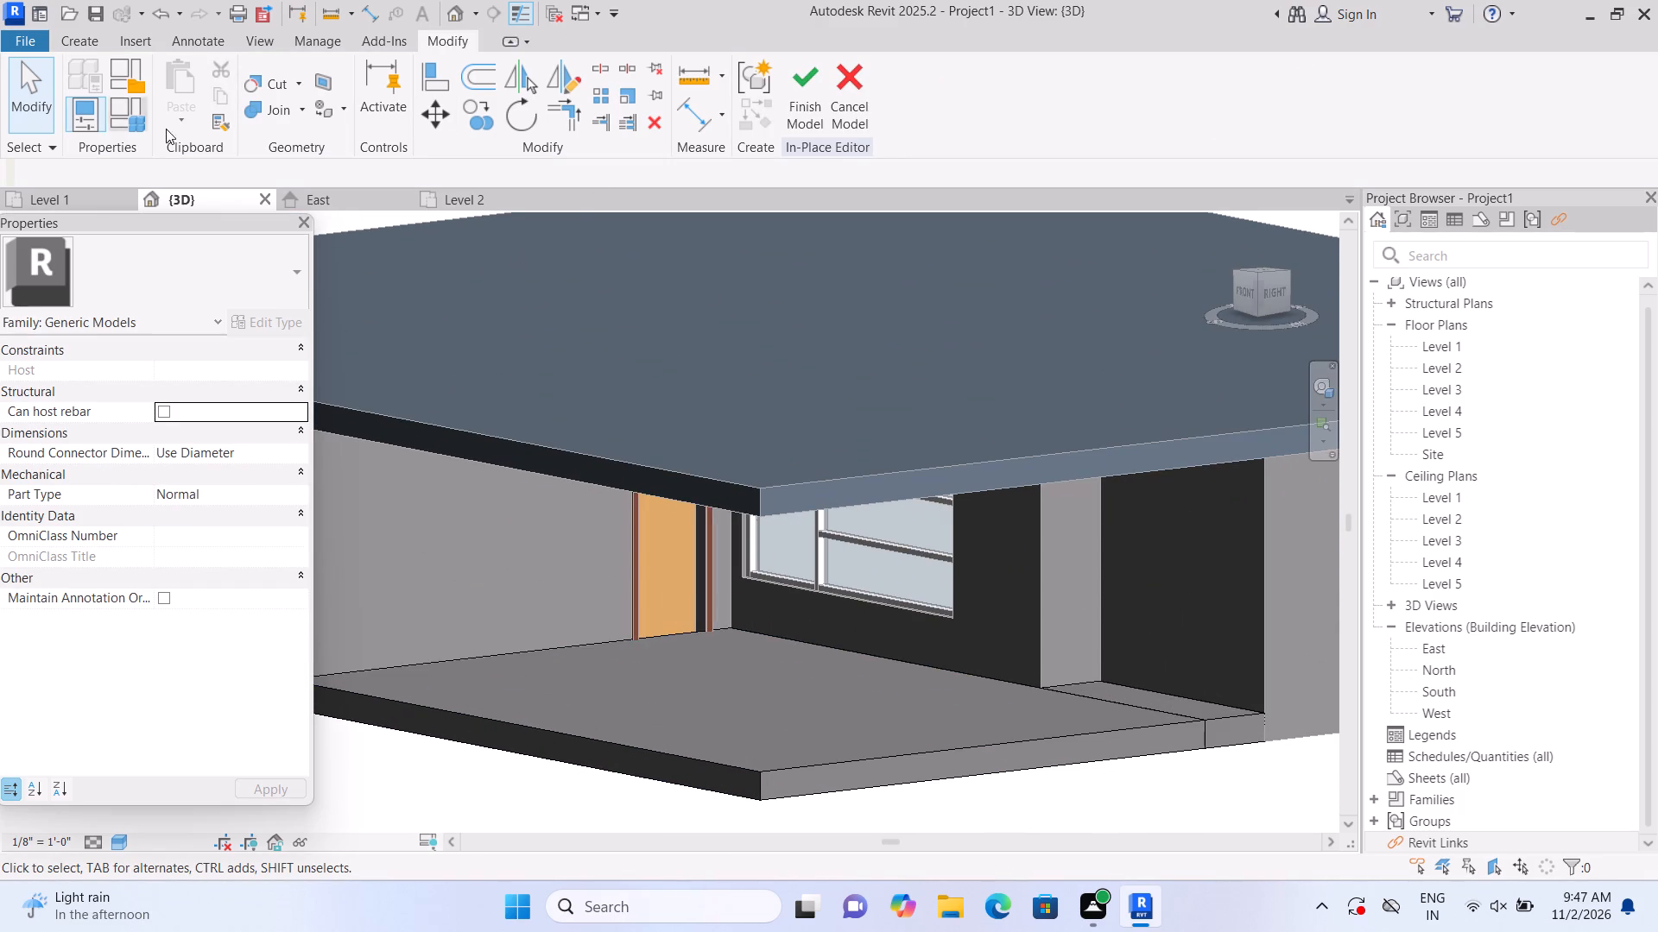
left_click(302, 109)
left_click(301, 132)
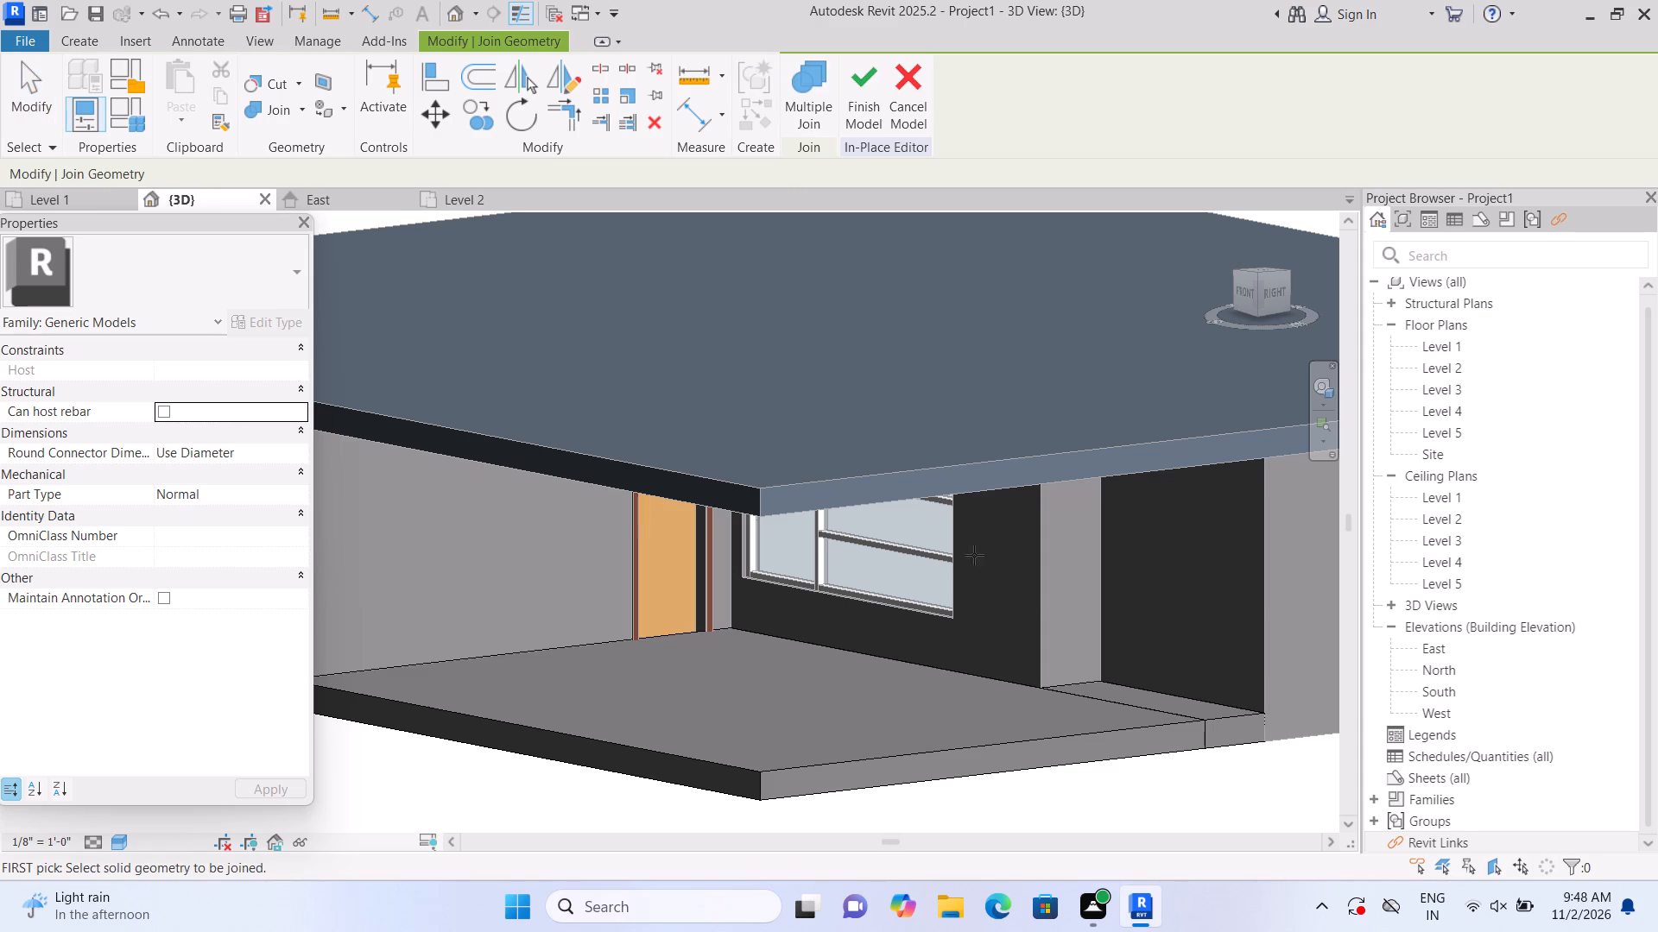
left_click(1186, 706)
left_click(1199, 713)
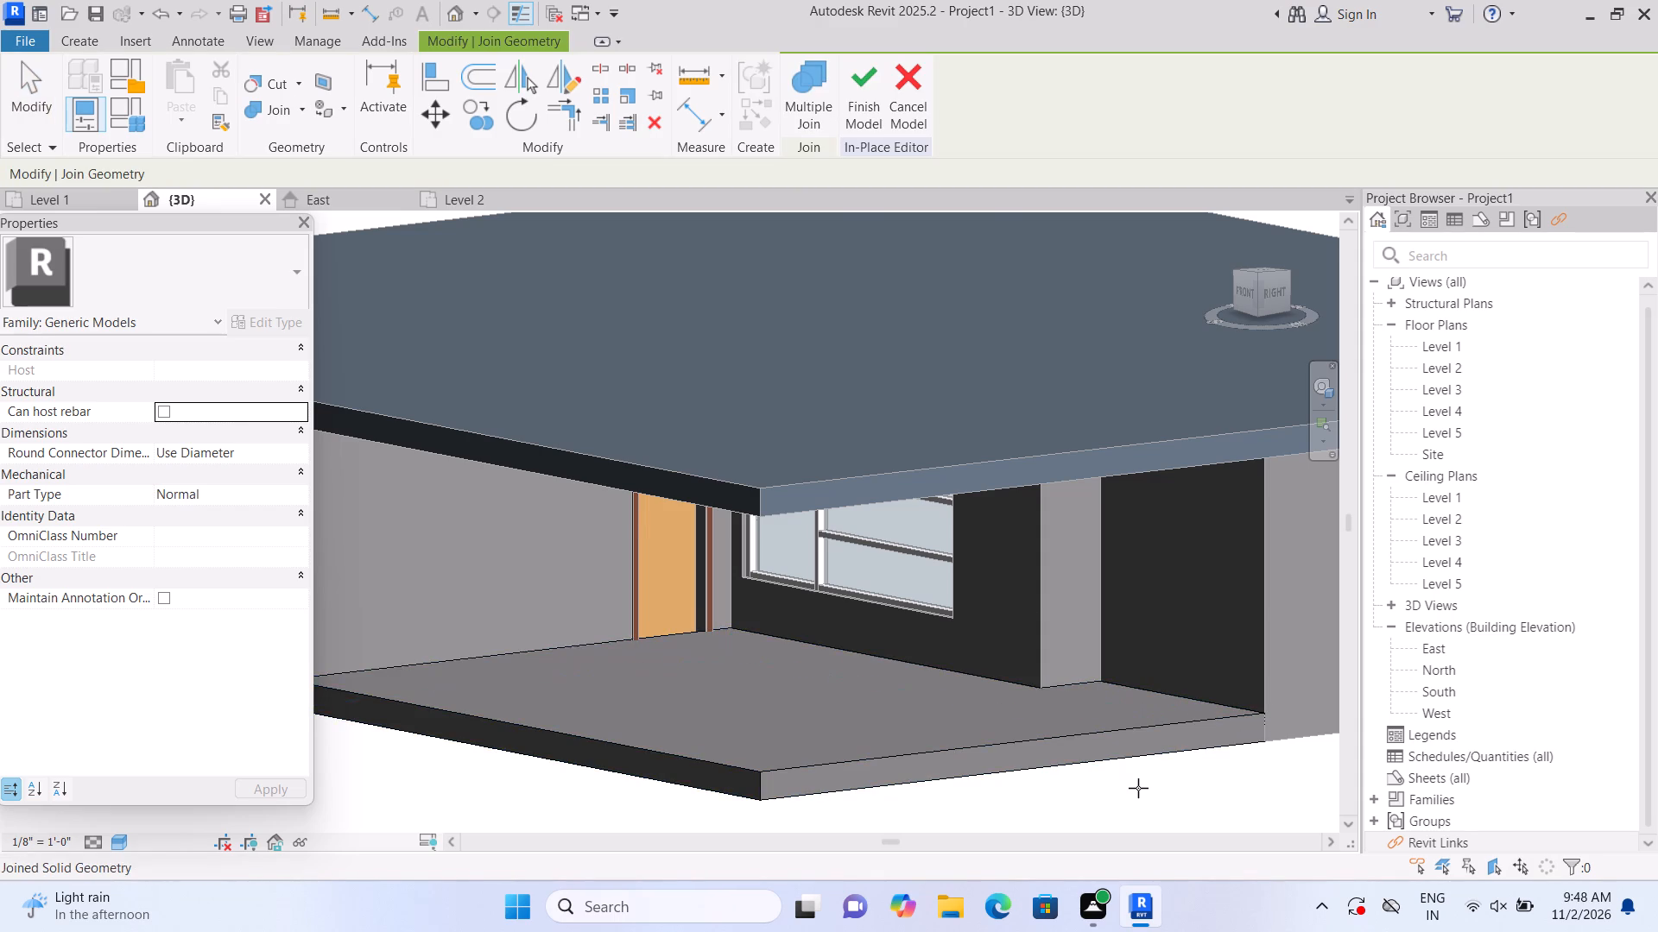
scroll(1138, 788, "down", 8)
scroll(1129, 775, "up", 6)
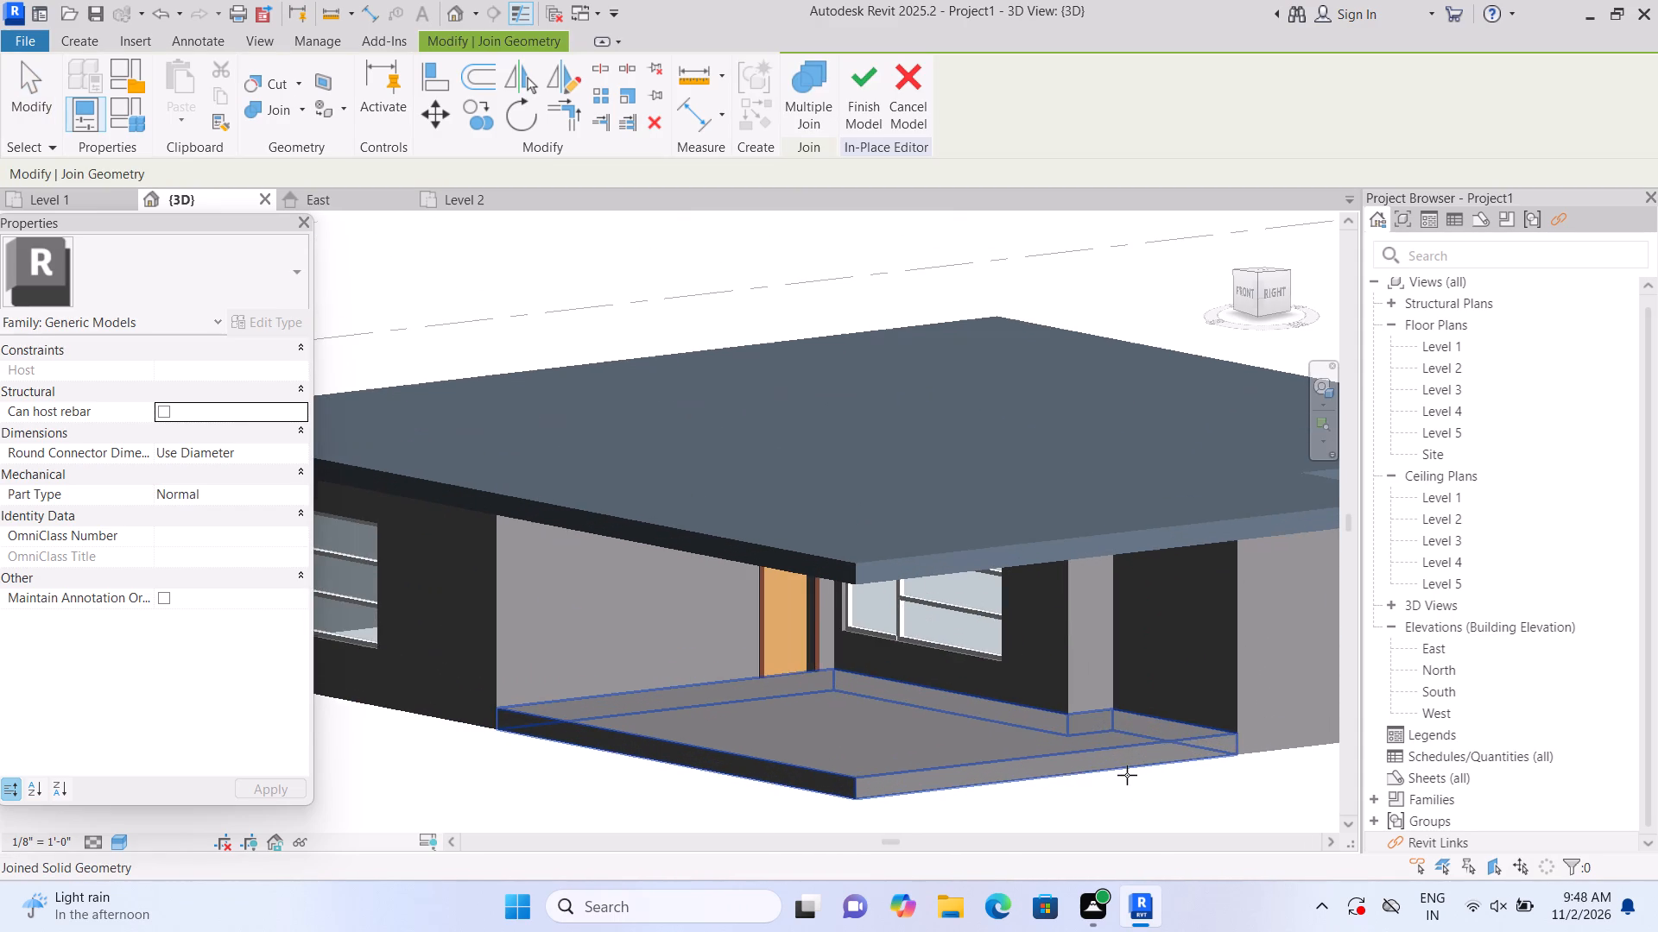
key("Escape")
scroll(1168, 858, "down", 2)
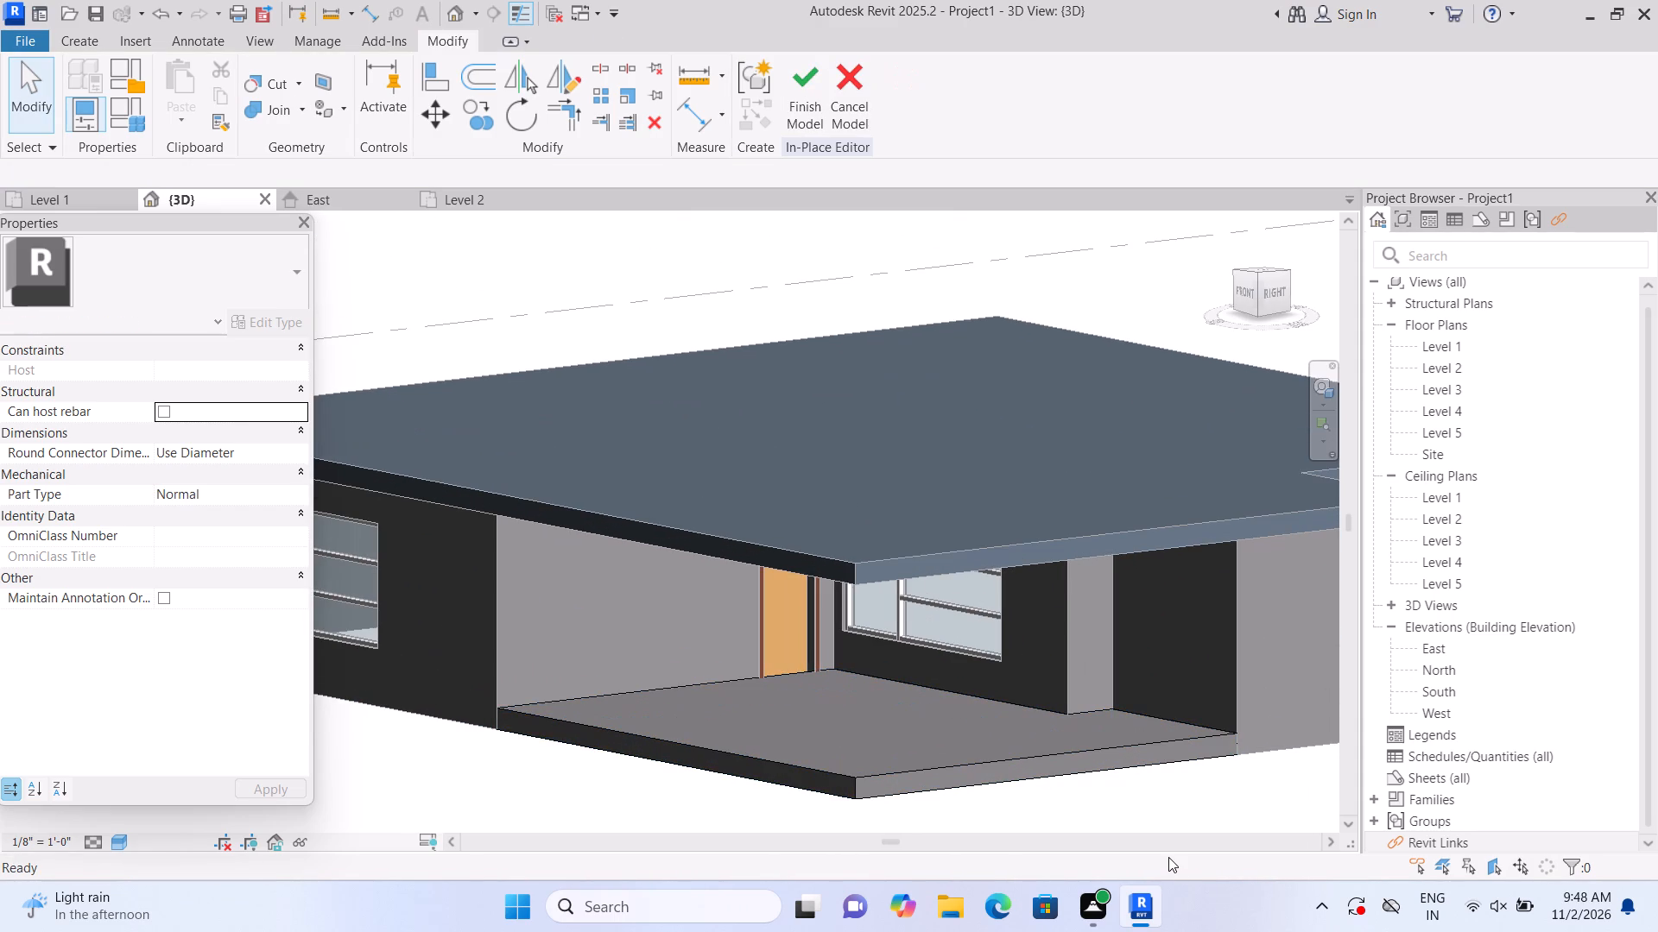
scroll(1168, 857, "down", 1)
middle_click_drag(1115, 798, 1094, 714, "shift")
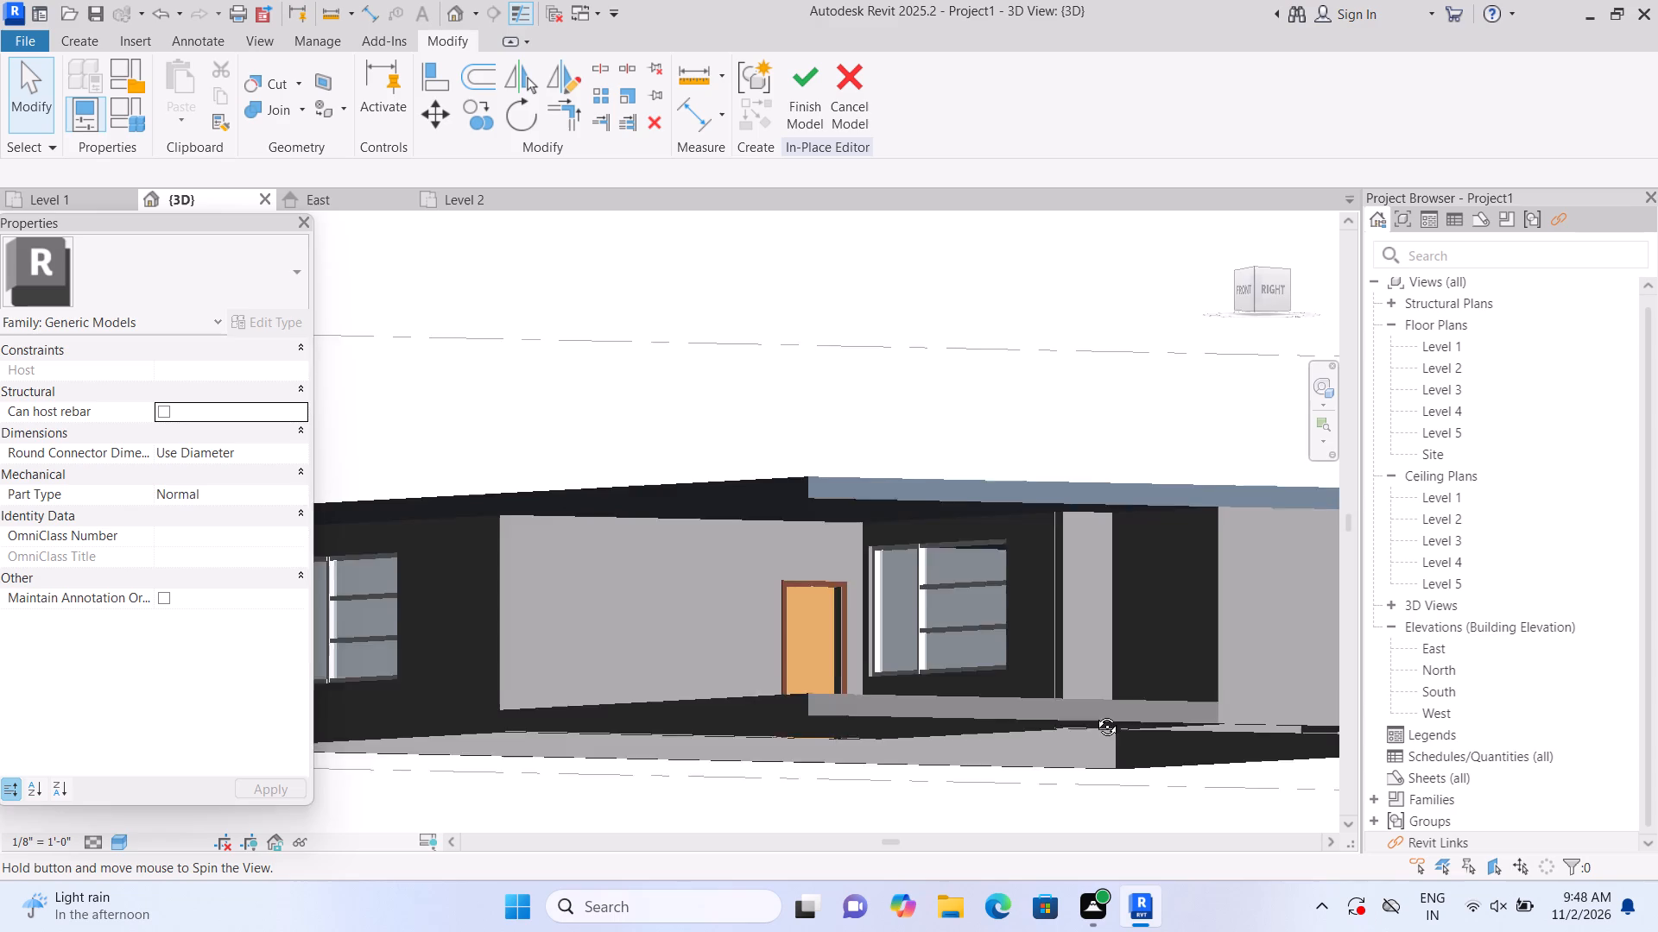
Extrude a 27'-0" by 1'-0" rectangle traced over the entrance platform's long front face, with a depth of 1'-0".
middle_click_drag(1094, 714, 1162, 755, "shift")
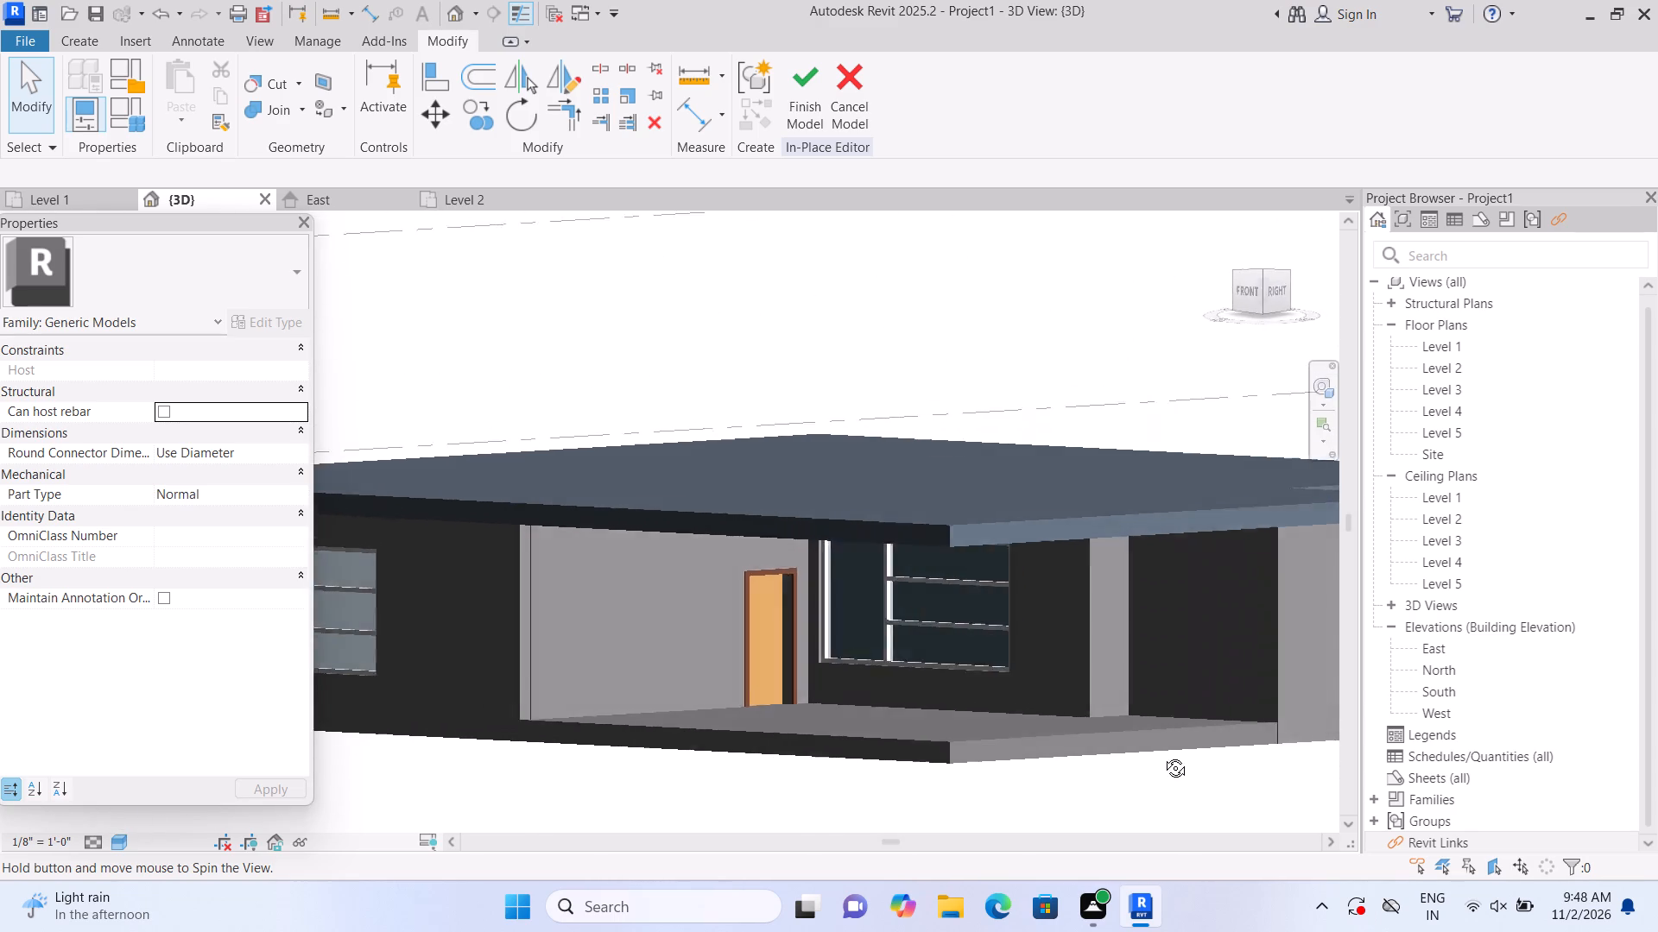
middle_click_drag(1162, 755, 1223, 756, "shift")
scroll(1198, 754, "down", 6)
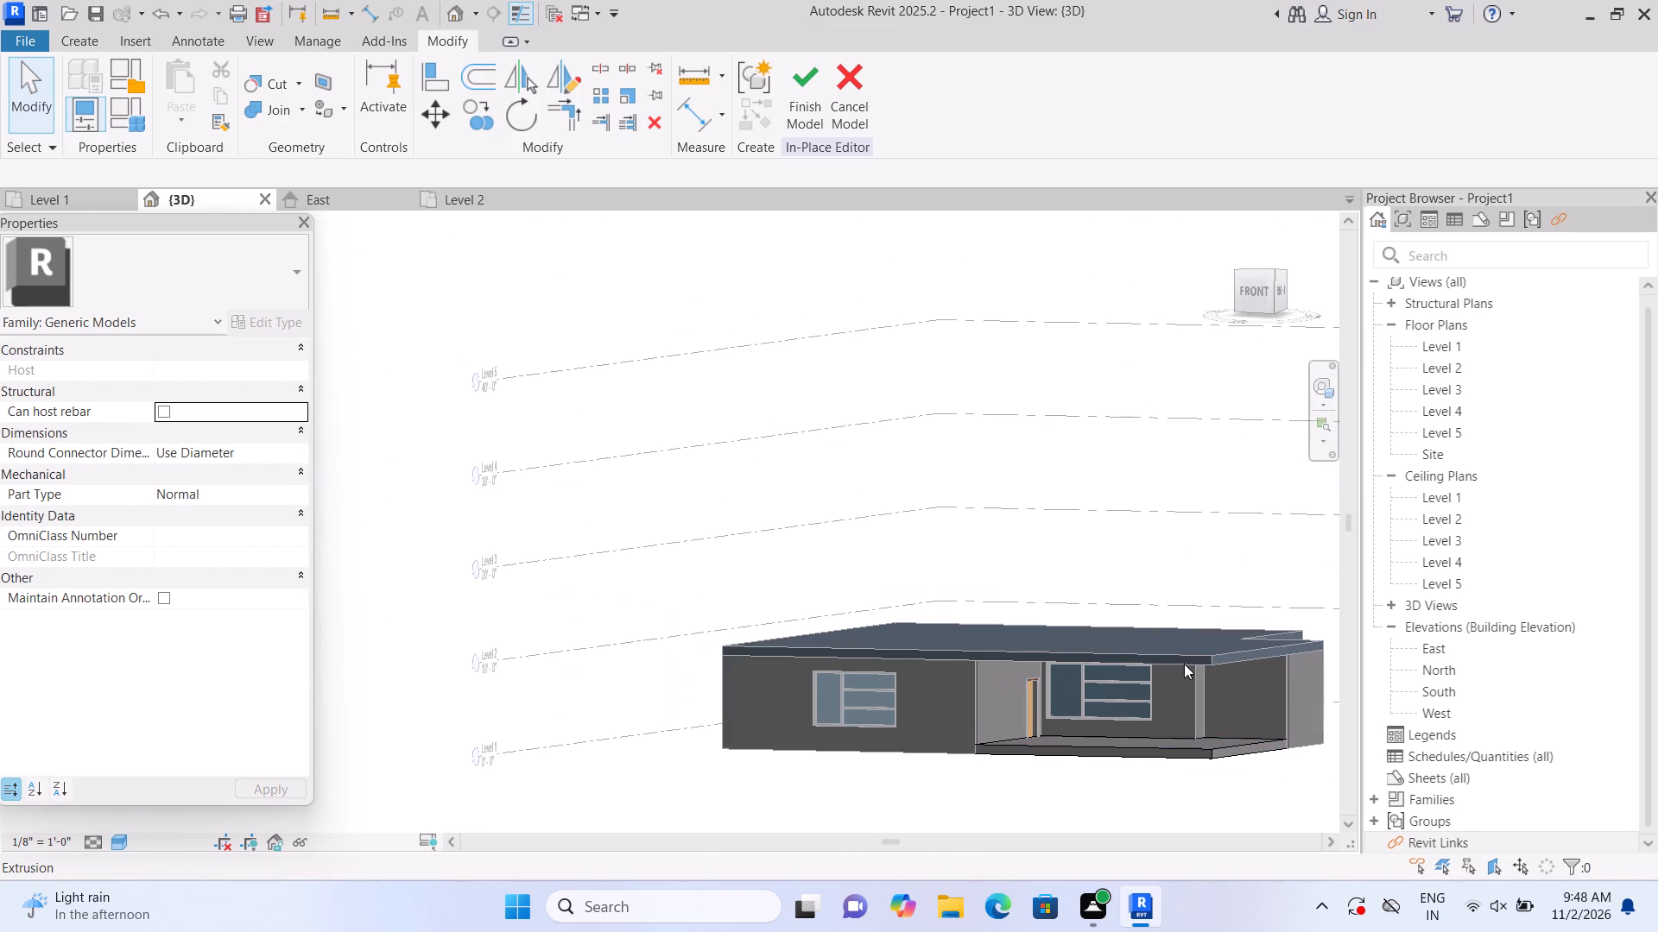
left_click(1224, 224)
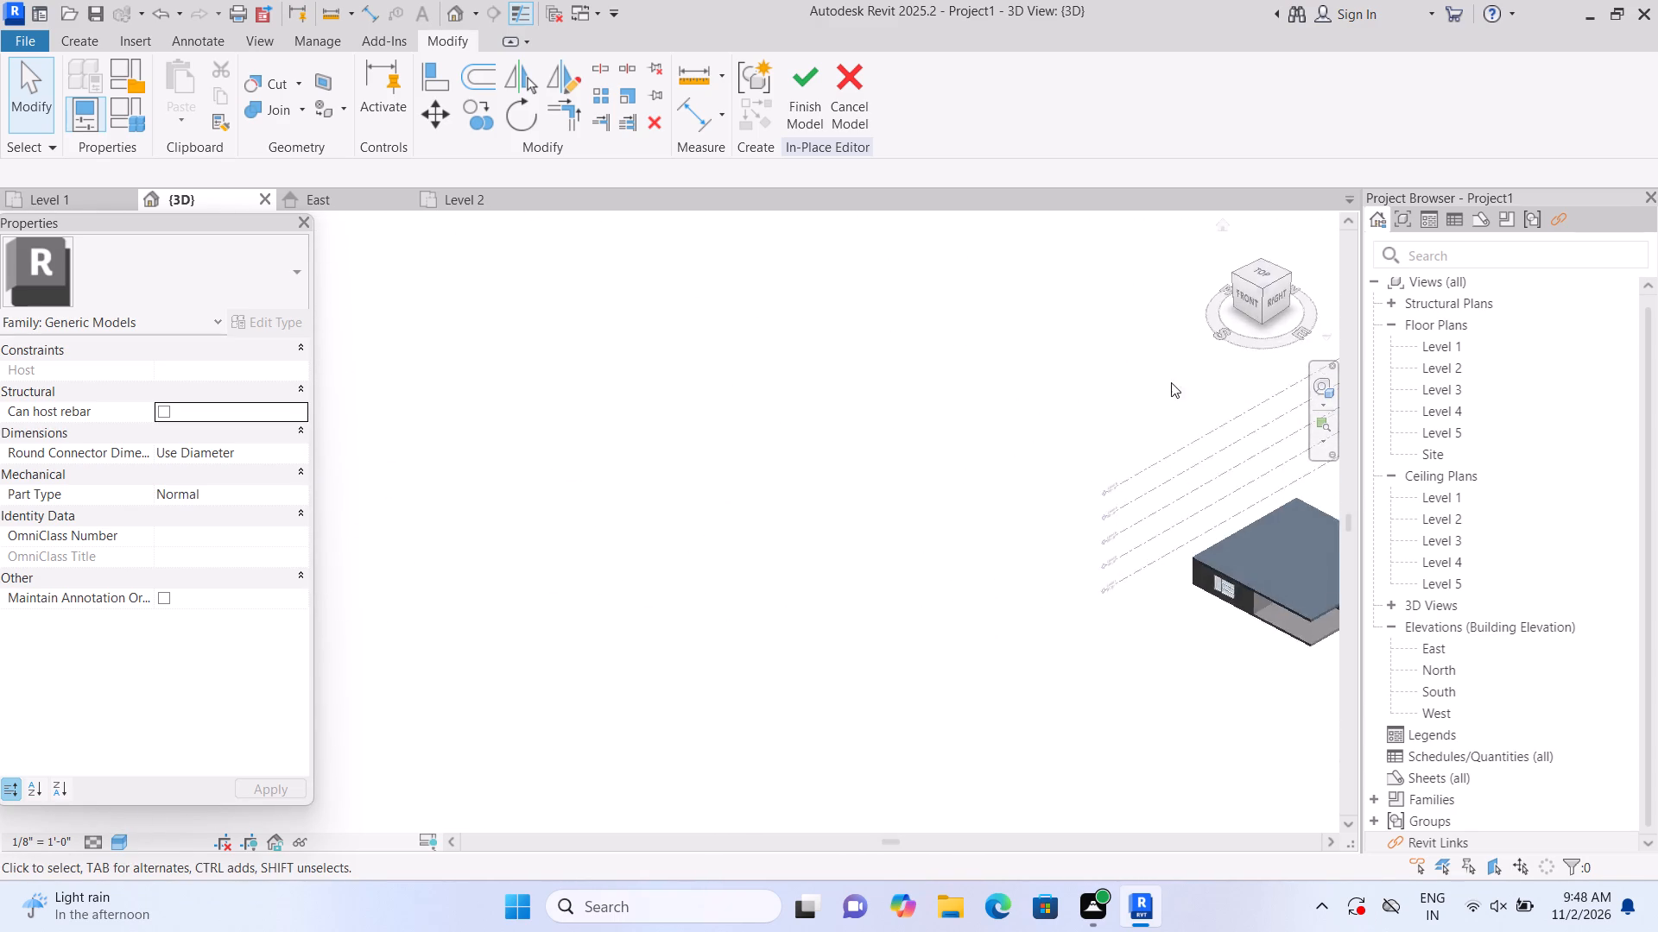
scroll(473, 614, "up", 4)
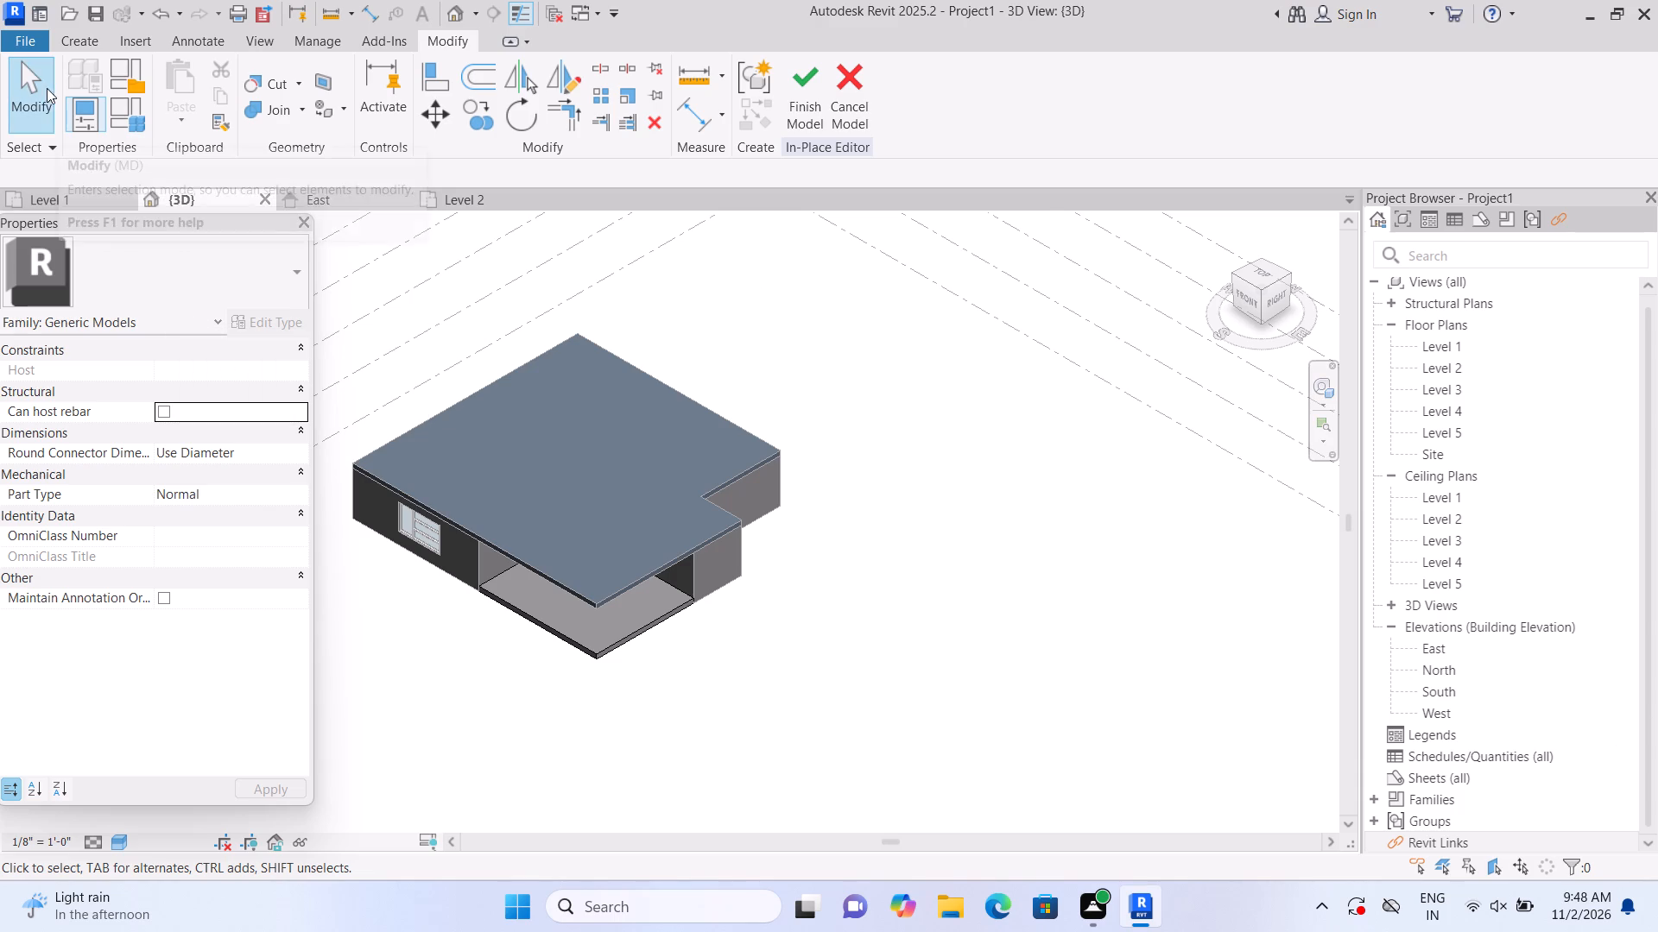
double_click(93, 46)
left_click(198, 109)
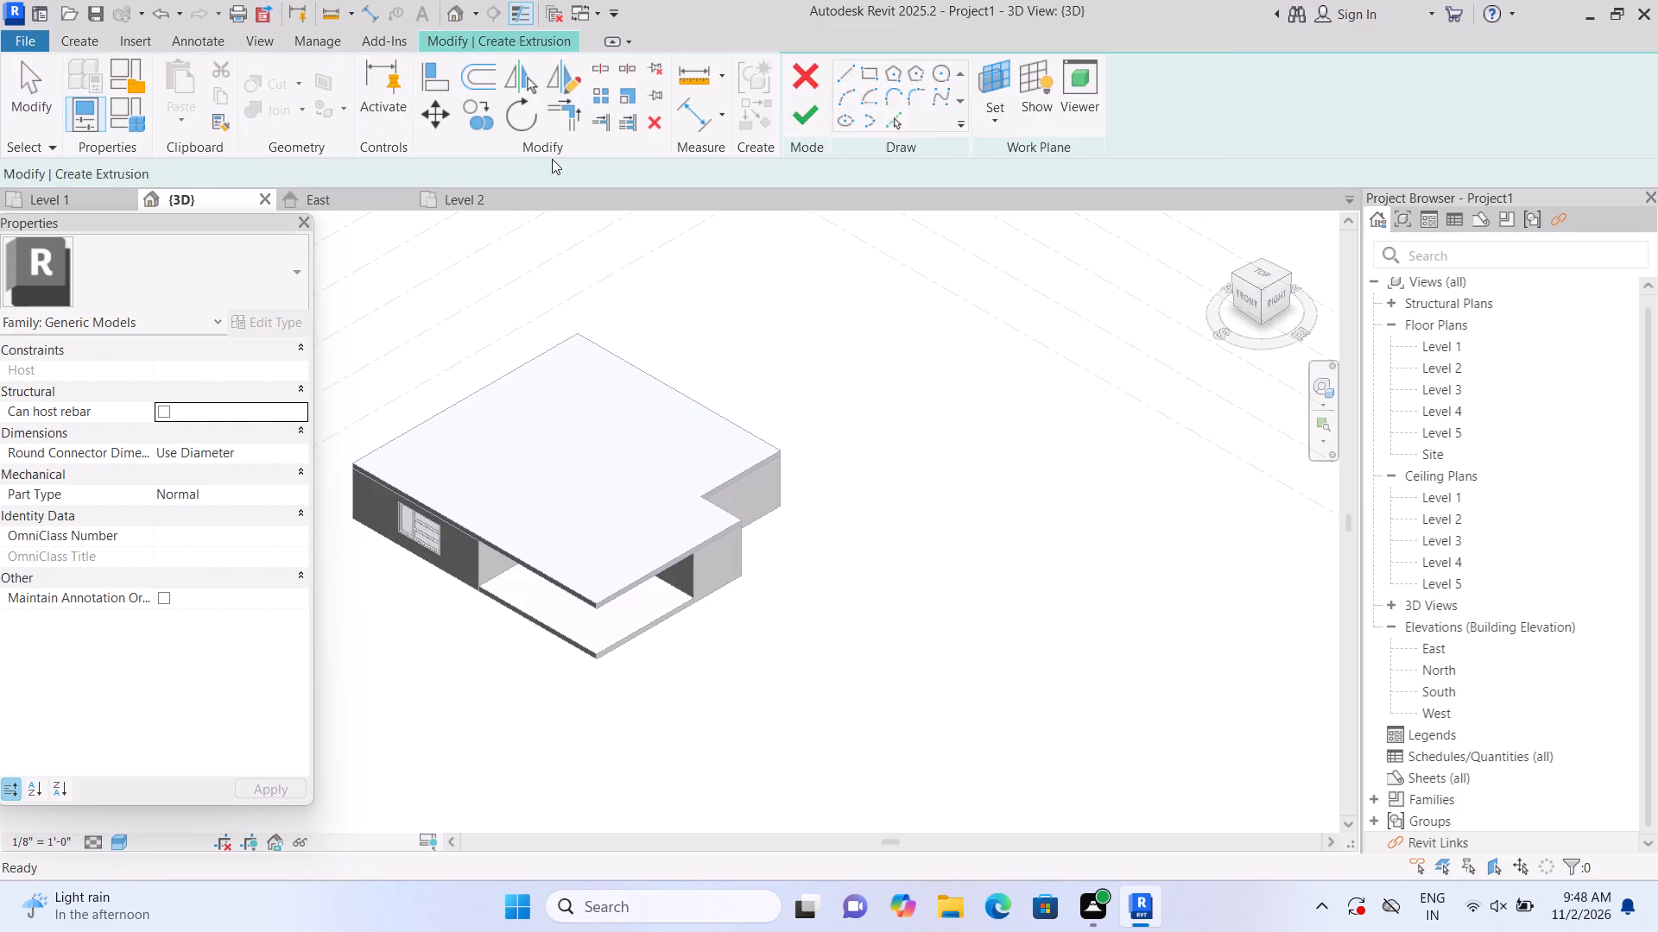
left_click(1127, 127)
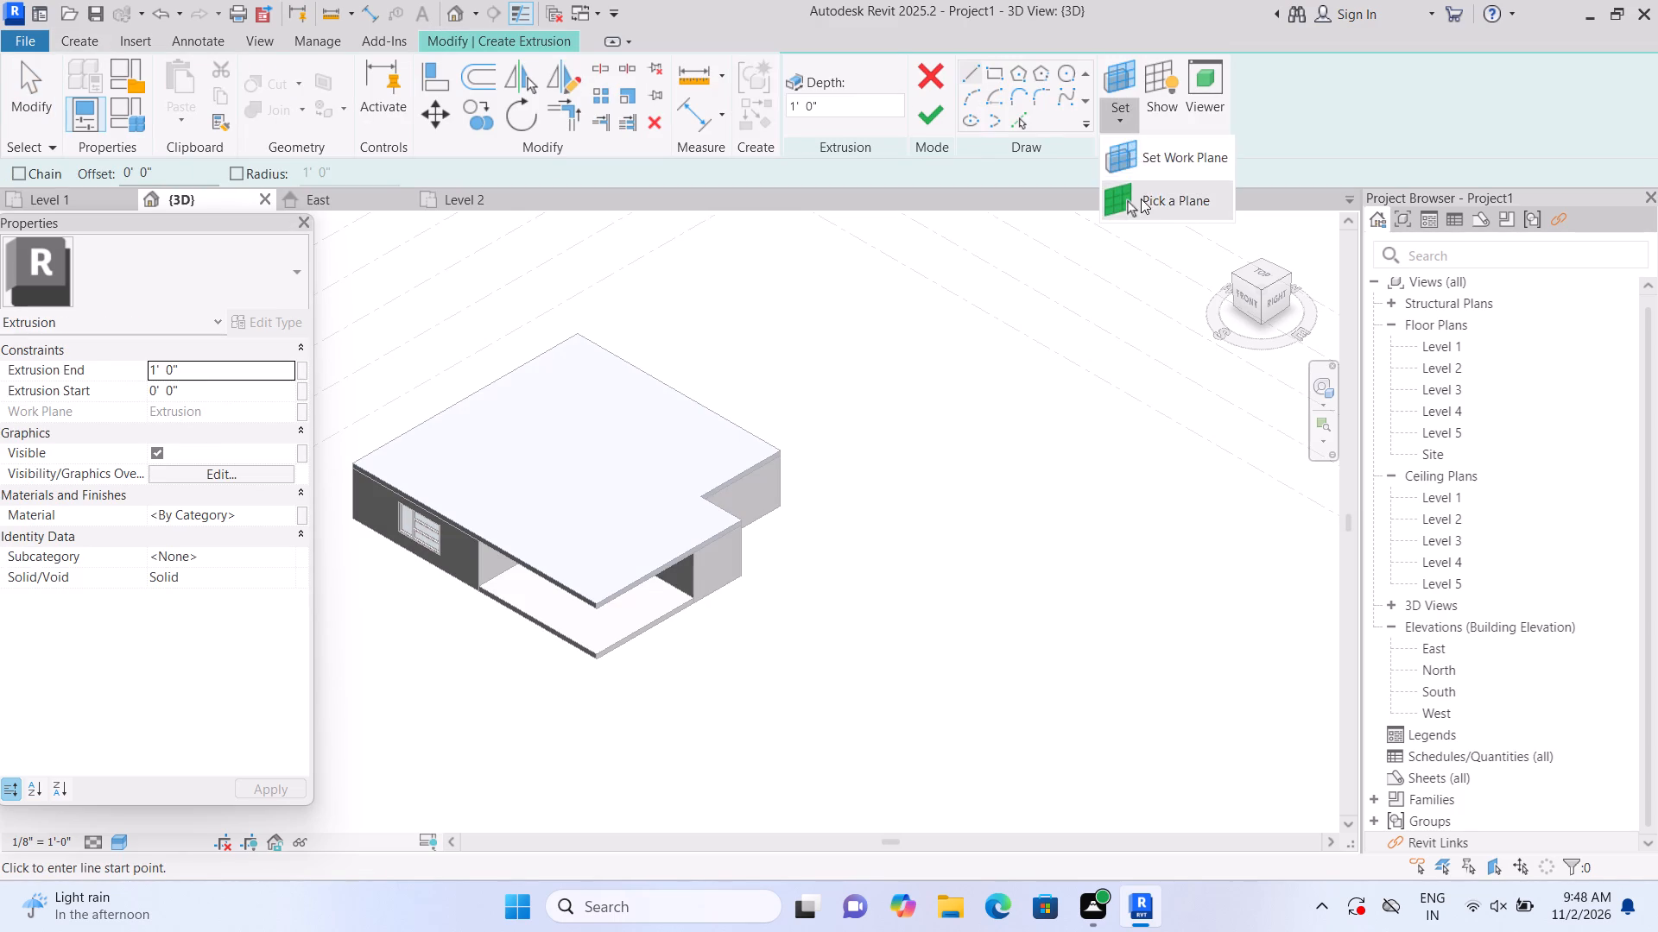
left_click(1141, 197)
scroll(433, 660, "up", 2)
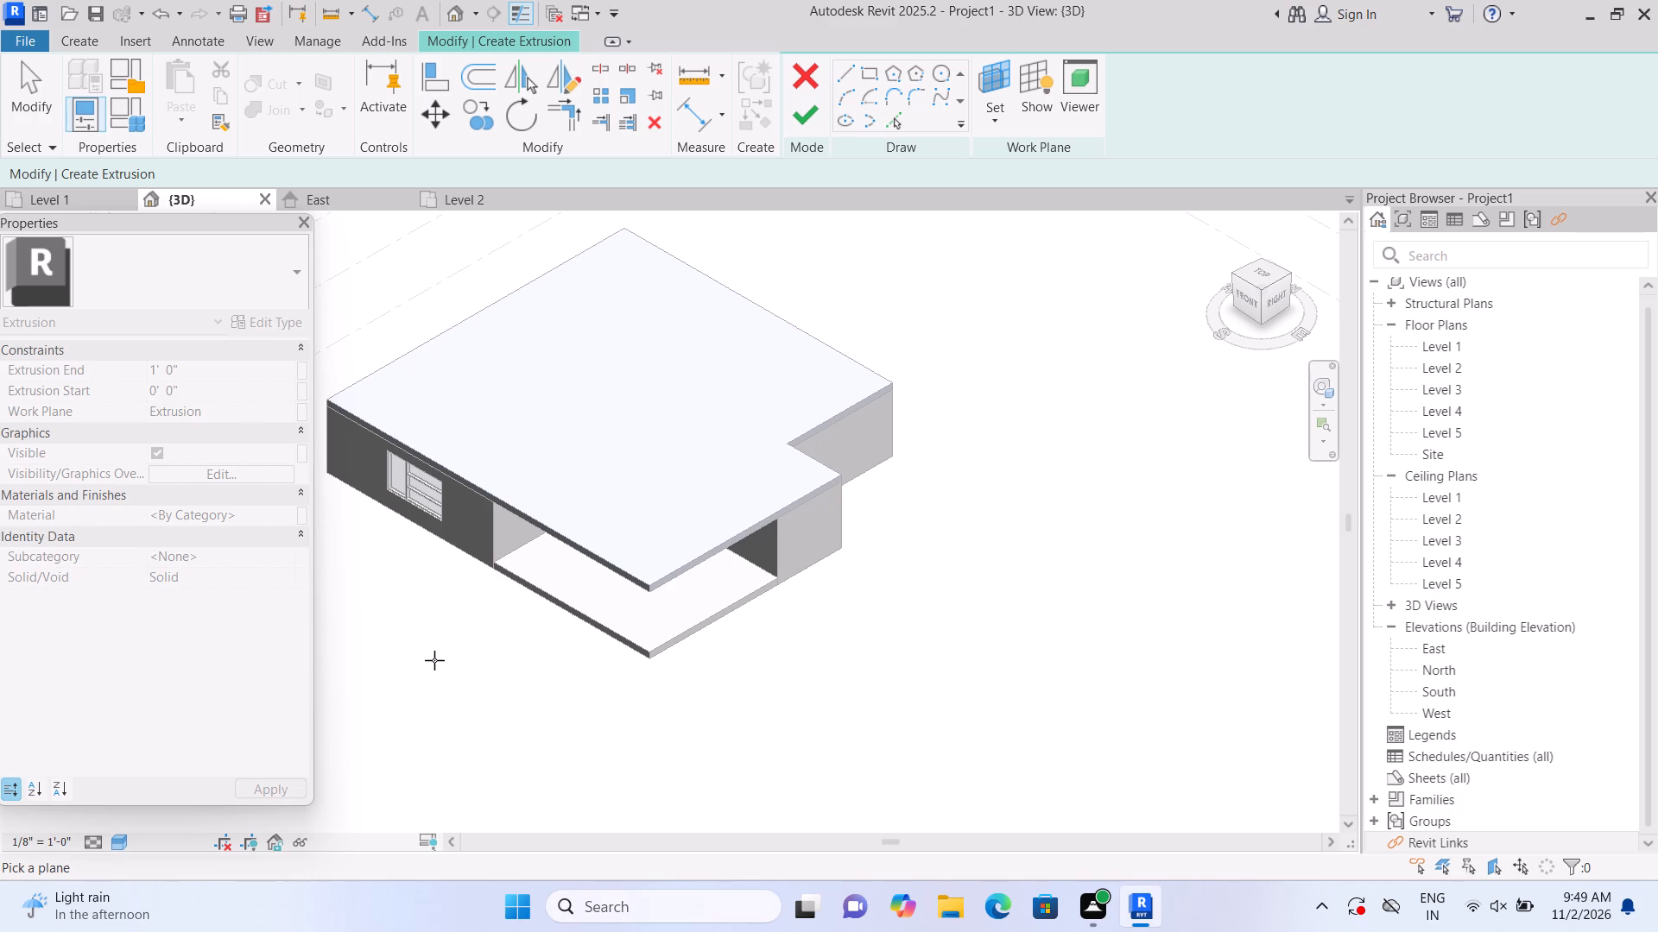
scroll(477, 577, "up", 4)
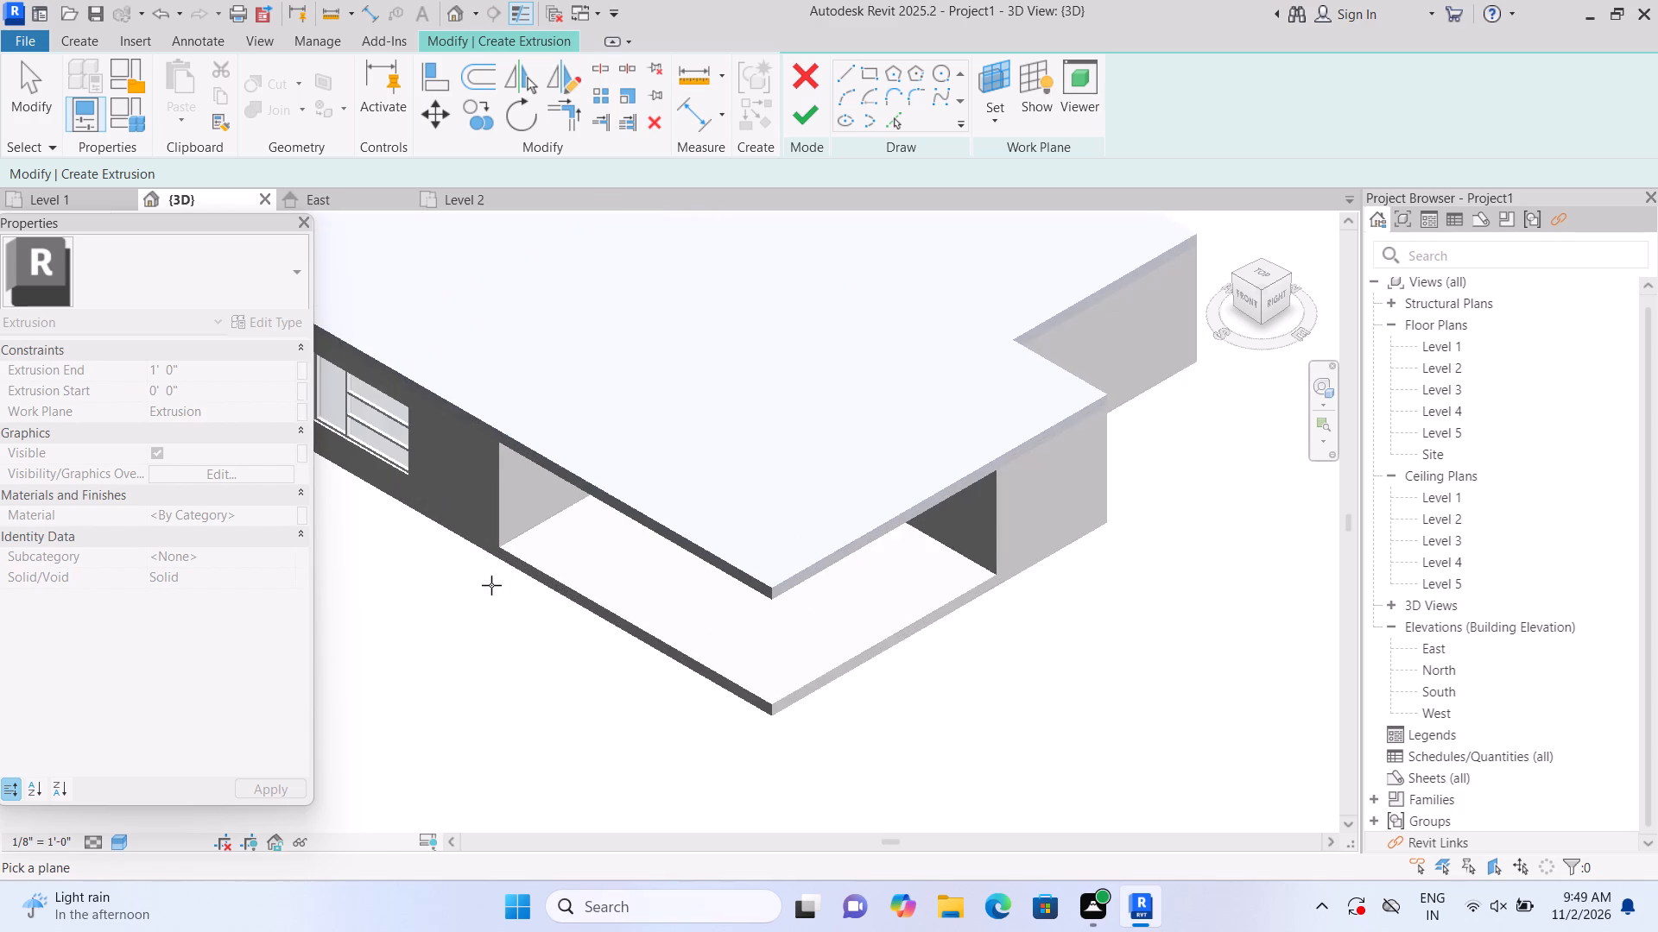
left_click(989, 123)
left_click(1003, 192)
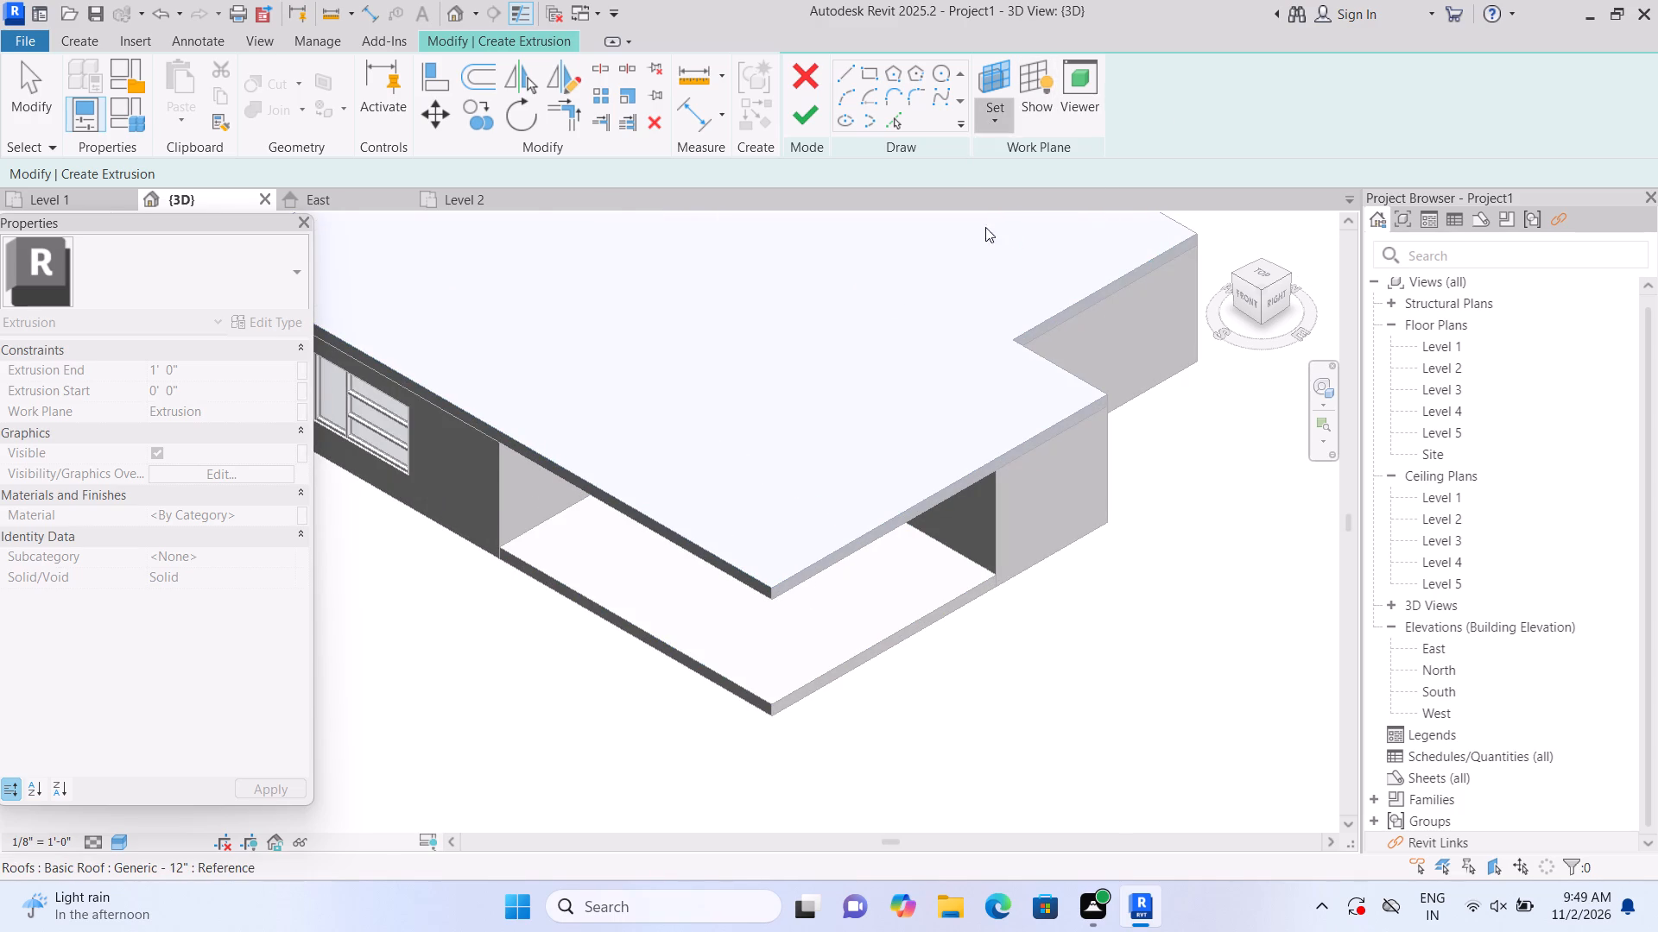
scroll(497, 894, "up", 1)
scroll(383, 660, "up", 8)
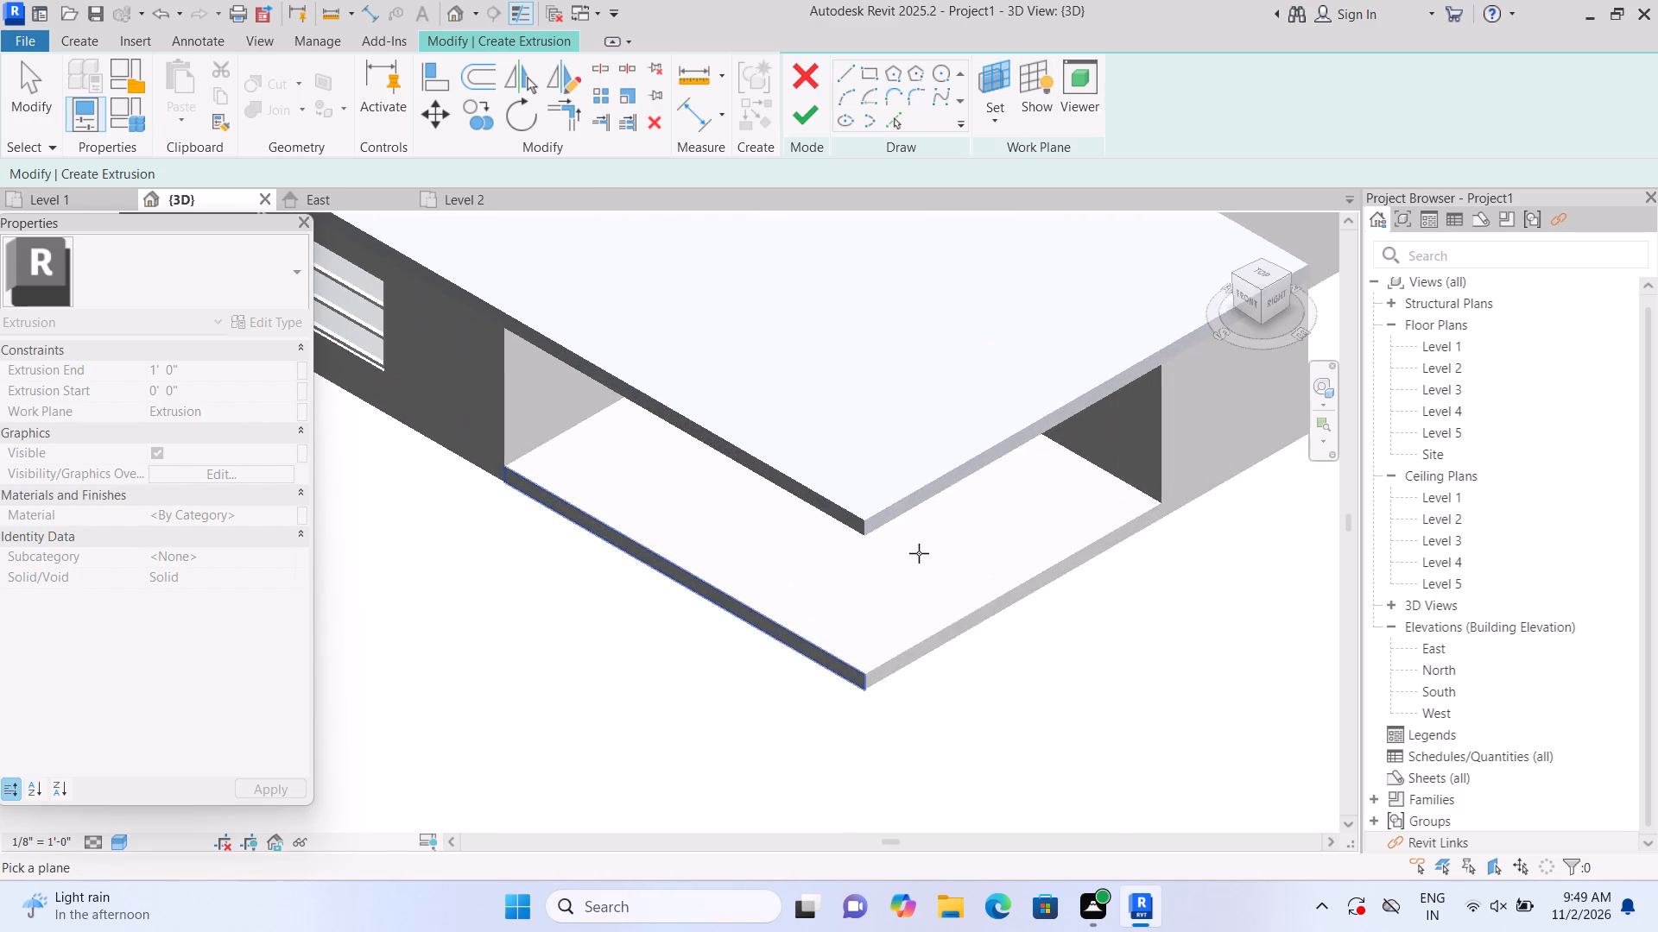
scroll(872, 592, "up", 1)
scroll(801, 635, "up", 1)
left_click(790, 669)
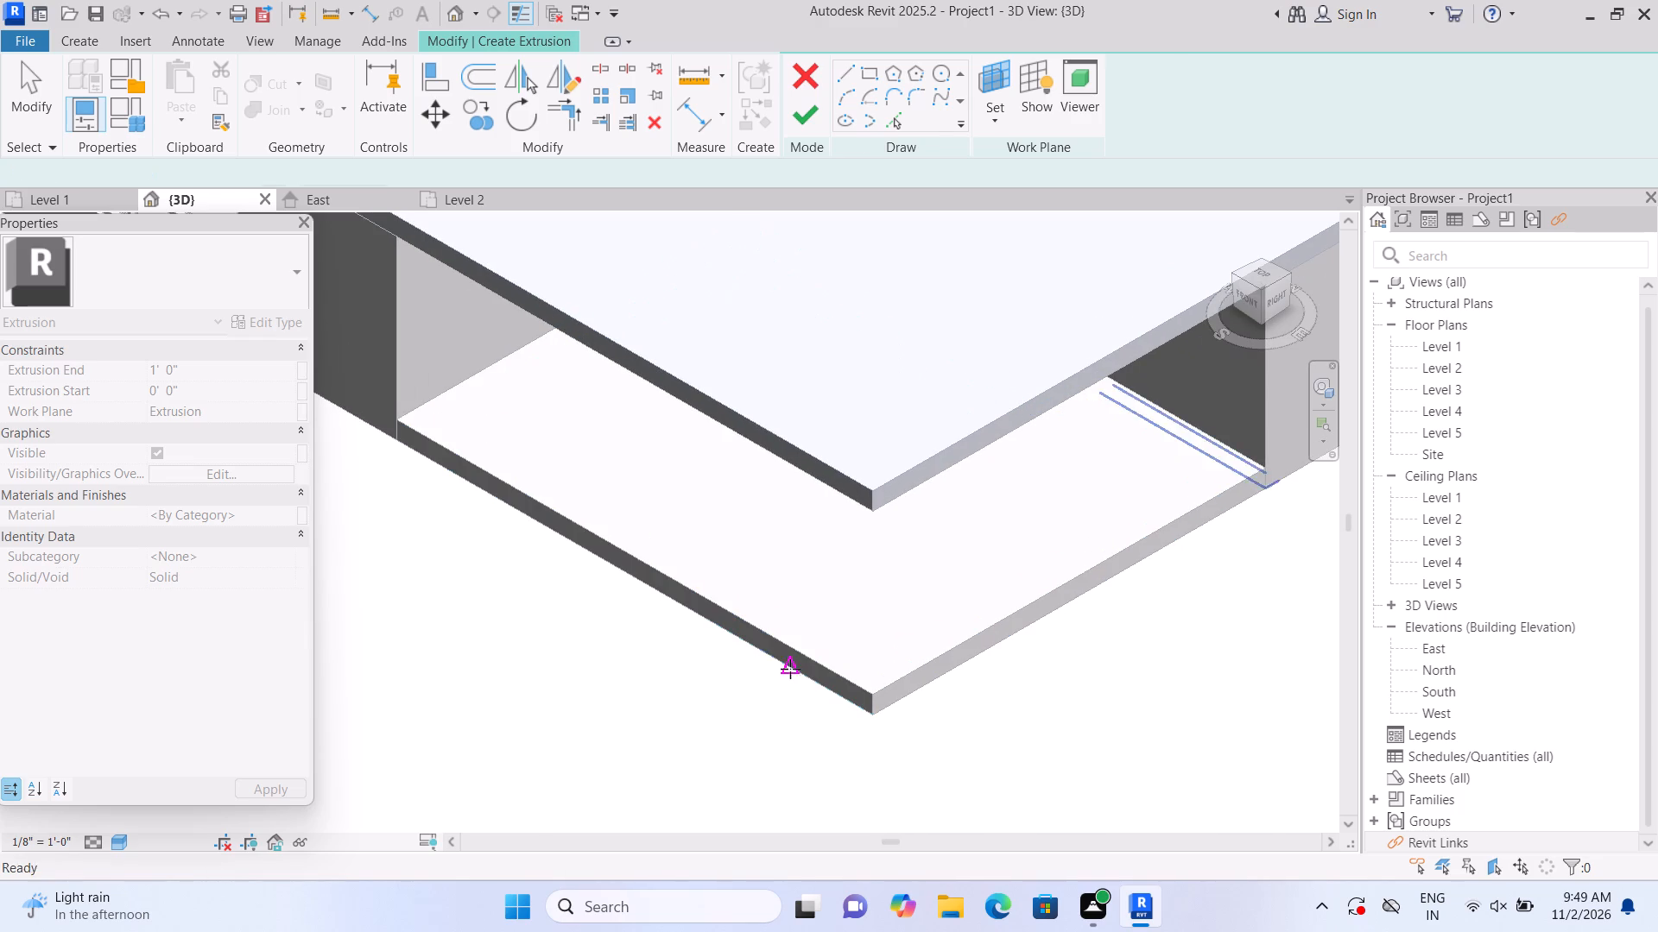
left_click(997, 72)
scroll(696, 535, "down", 3)
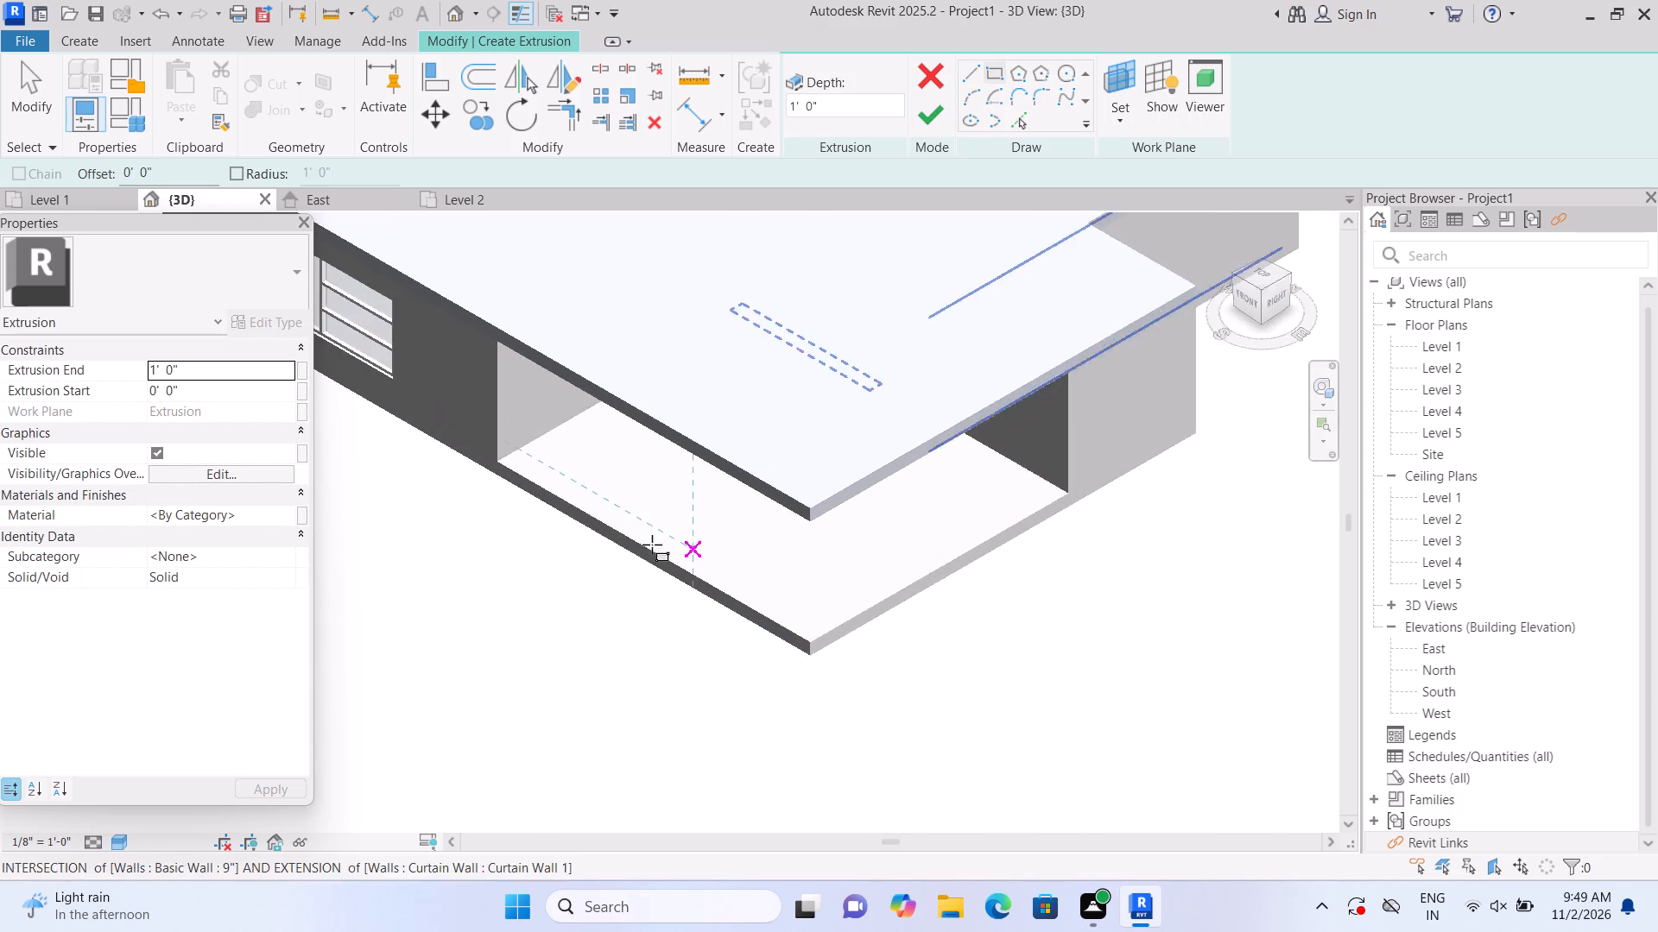
scroll(466, 543, "up", 4)
left_click(515, 439)
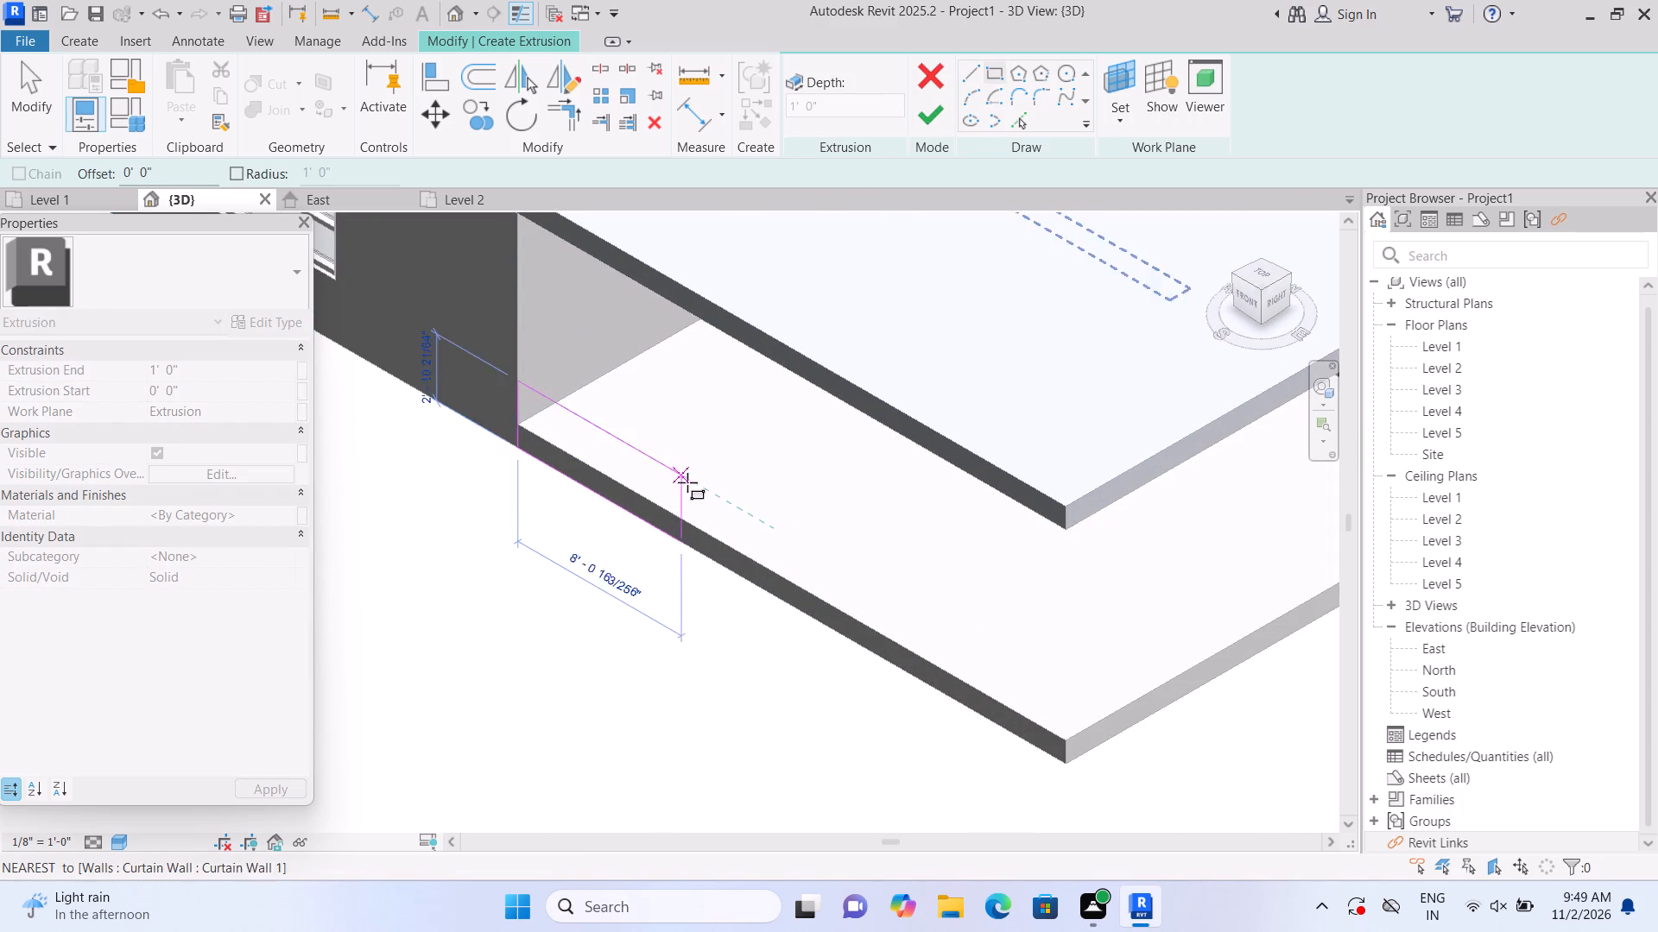
left_click(1073, 740)
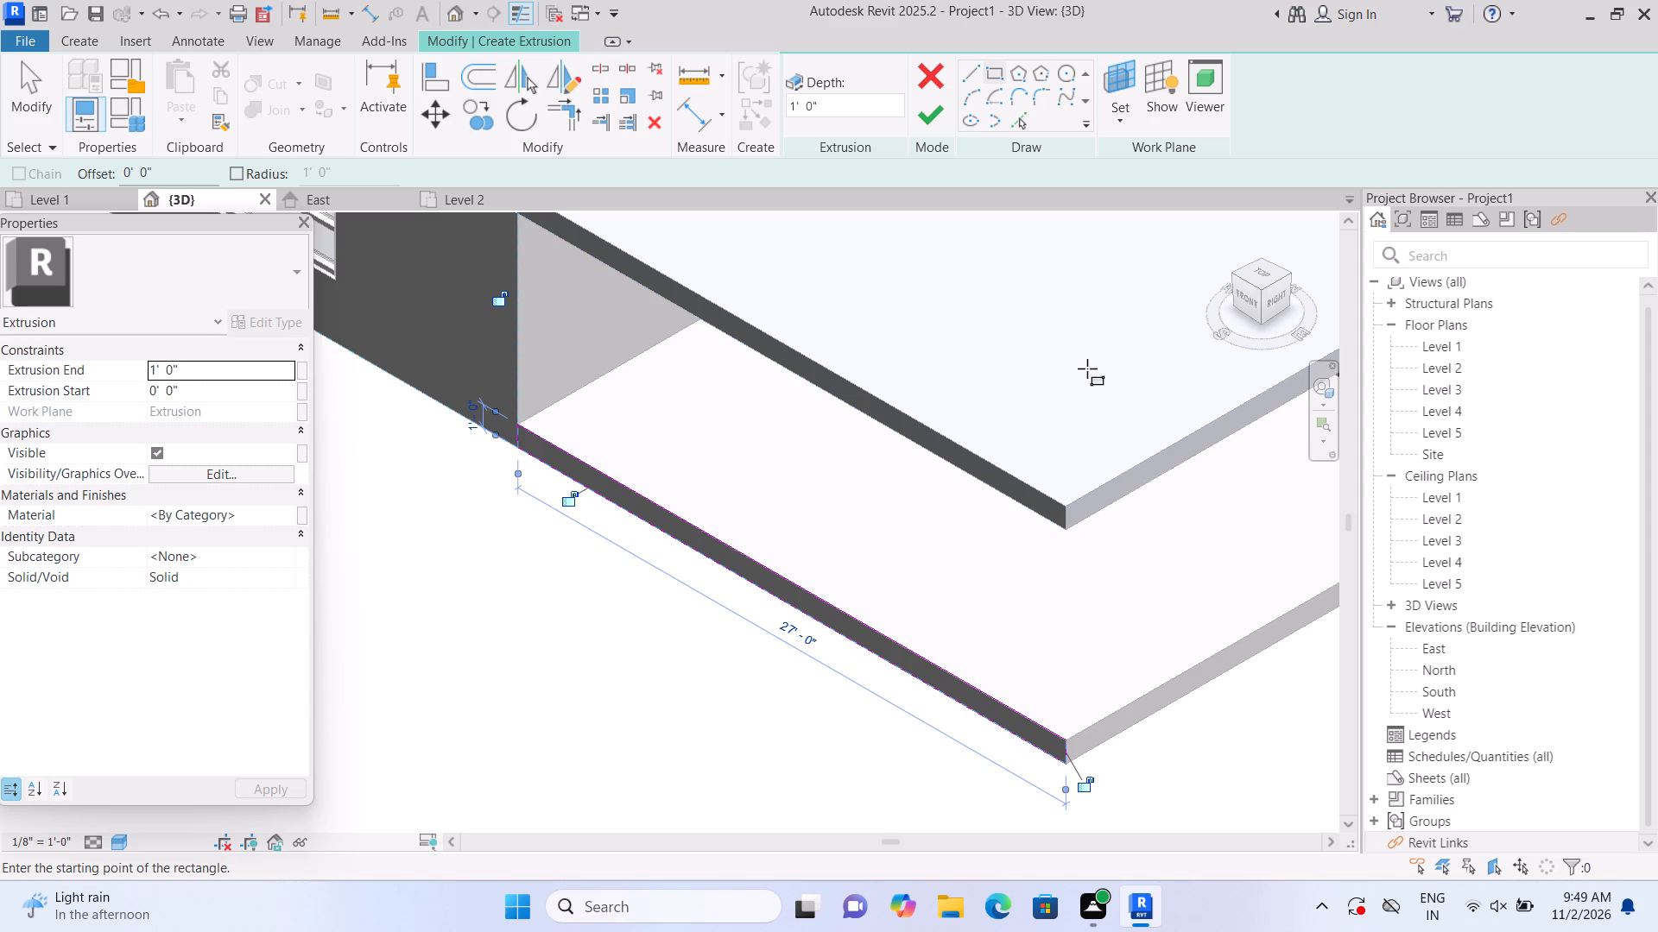
left_click(939, 118)
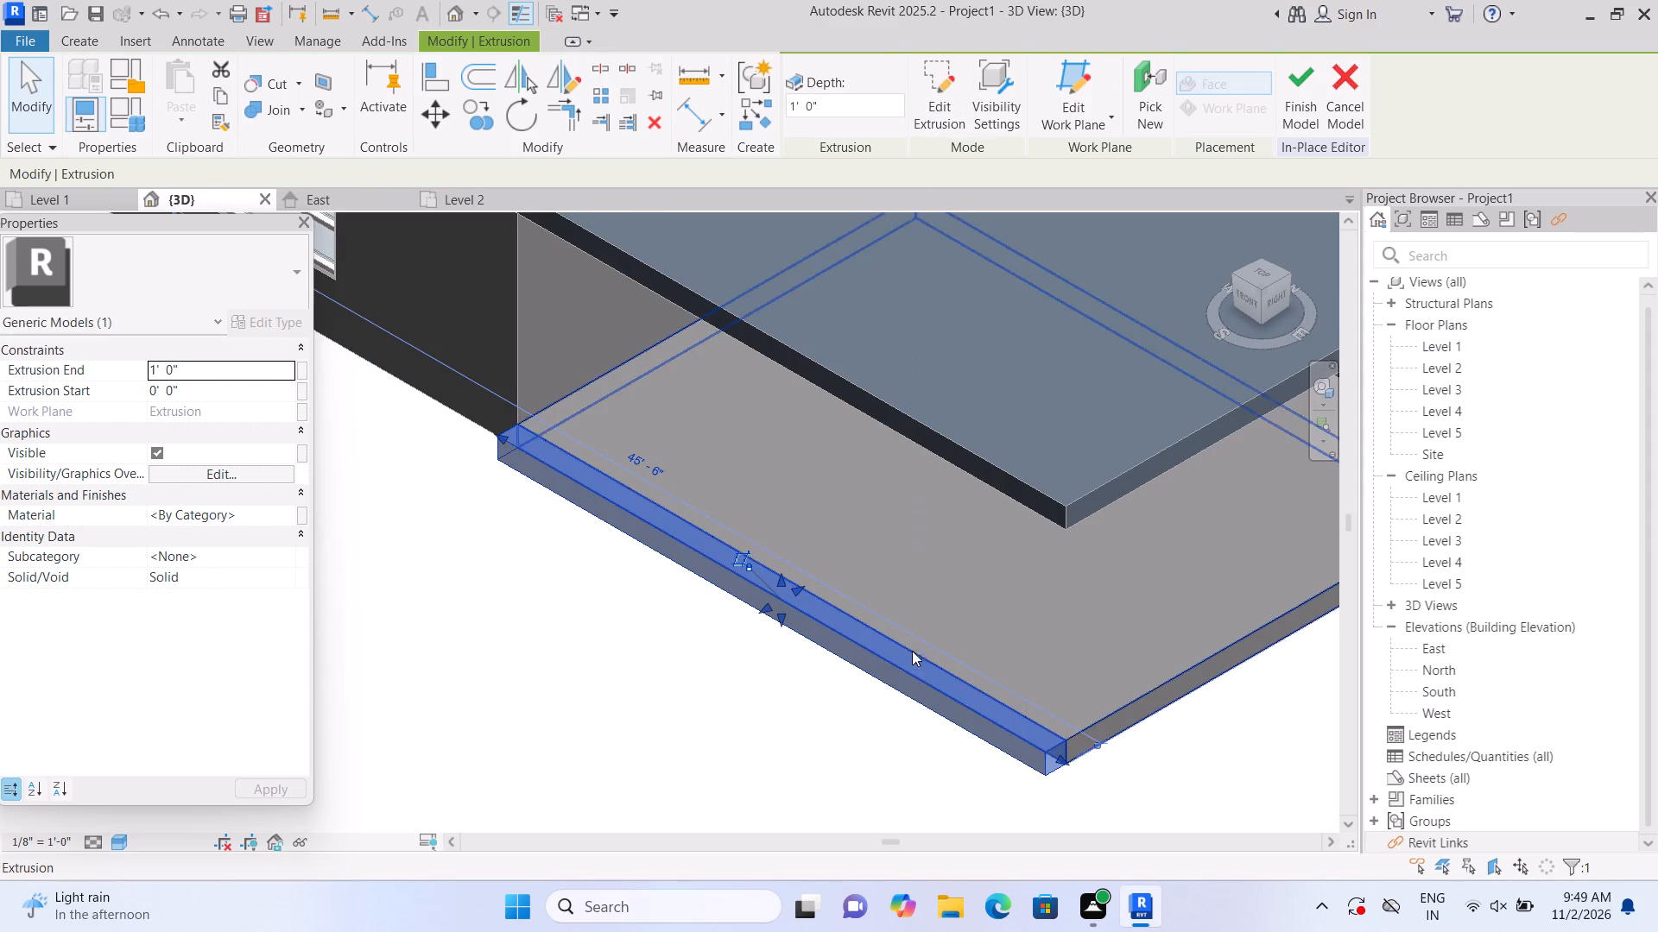
Stretch the new front extrusion's outer face slightly farther away from the platform to widen it.
scroll(832, 718, "up", 1)
left_click(818, 712)
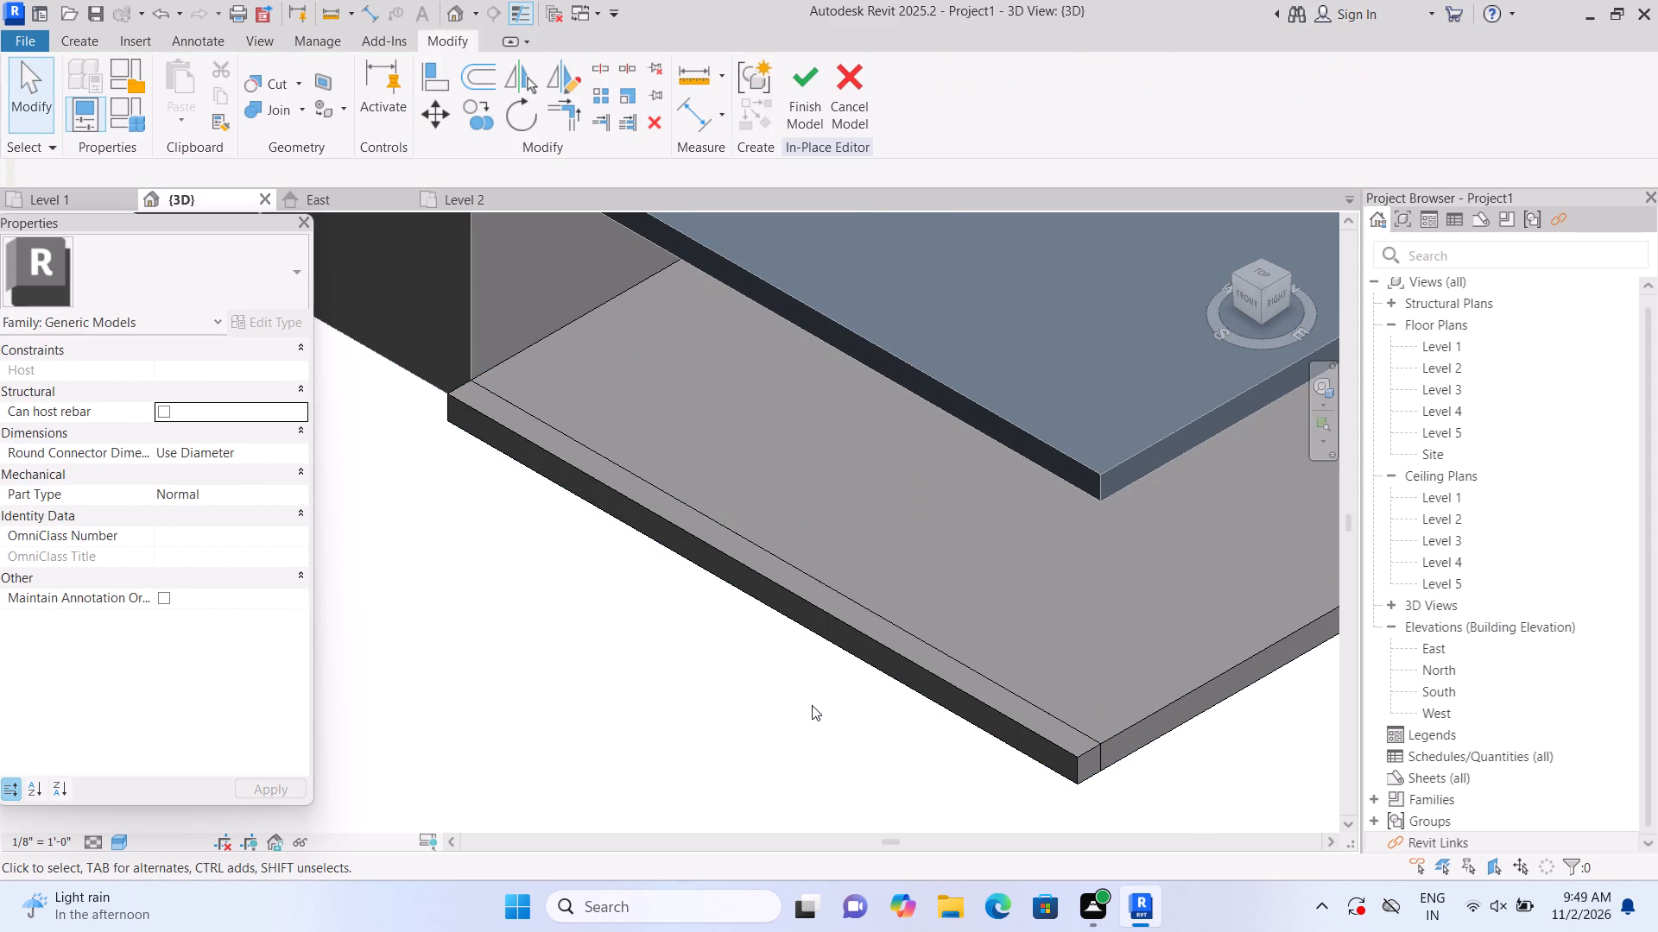
left_click(799, 607)
left_click_drag(757, 591, 750, 597)
left_click(731, 674)
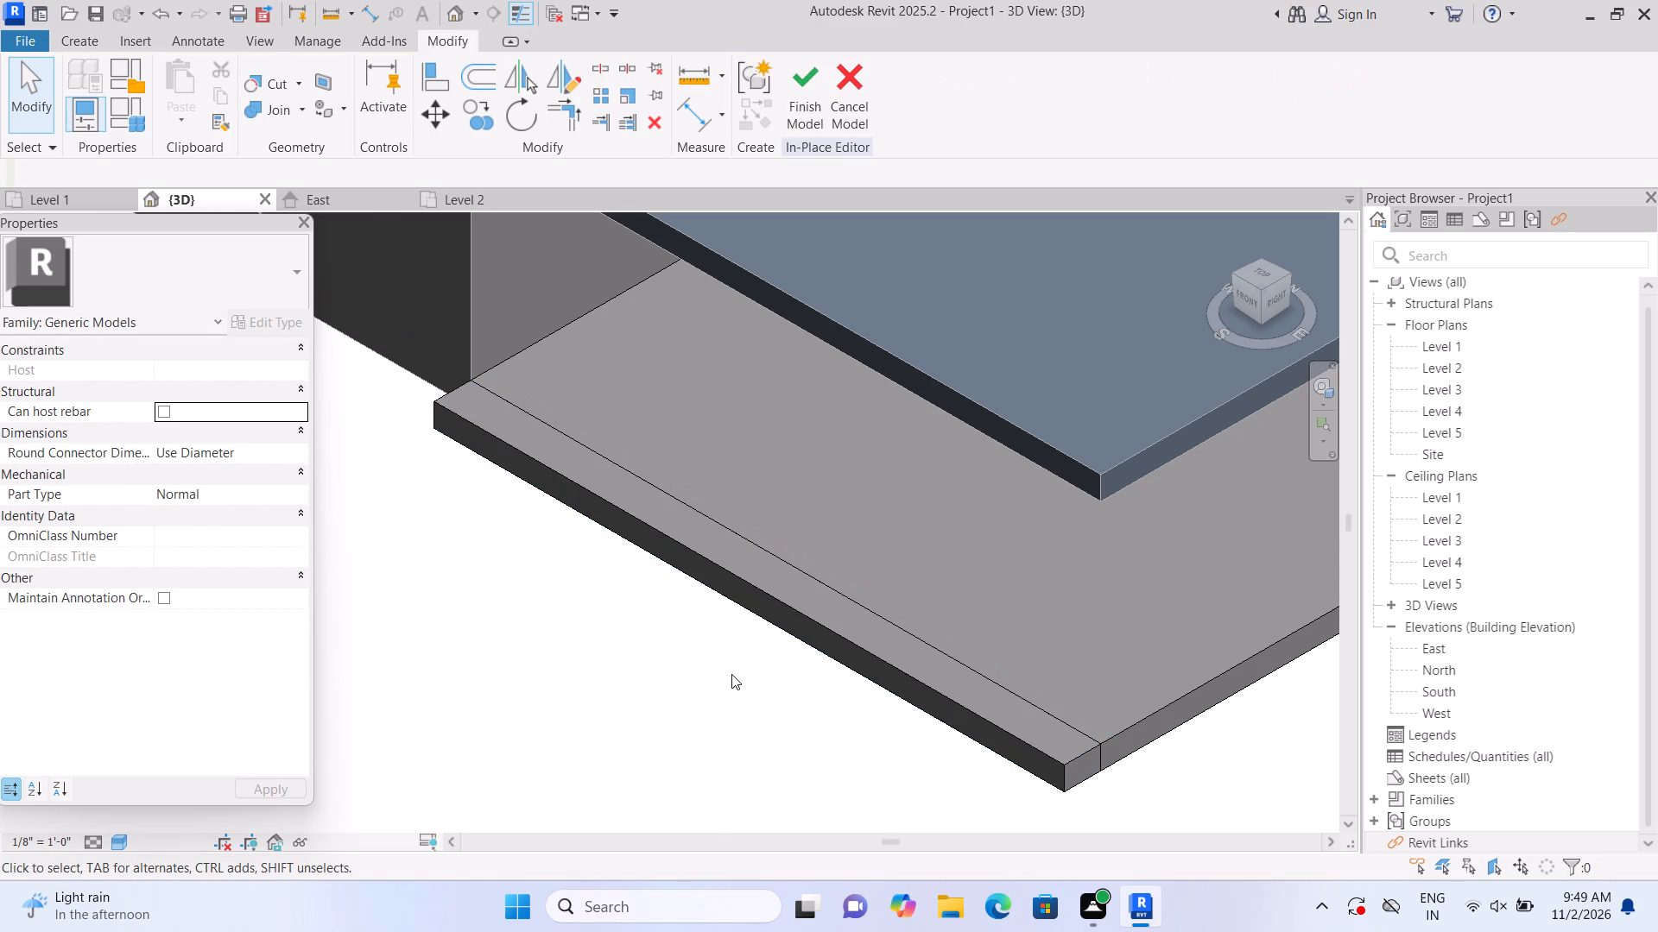
Extrude a second 27'-0" by 1'-0" rectangle traced over the front extrusion's outer face, with a depth of 1'-0".
scroll(731, 674, "down", 2)
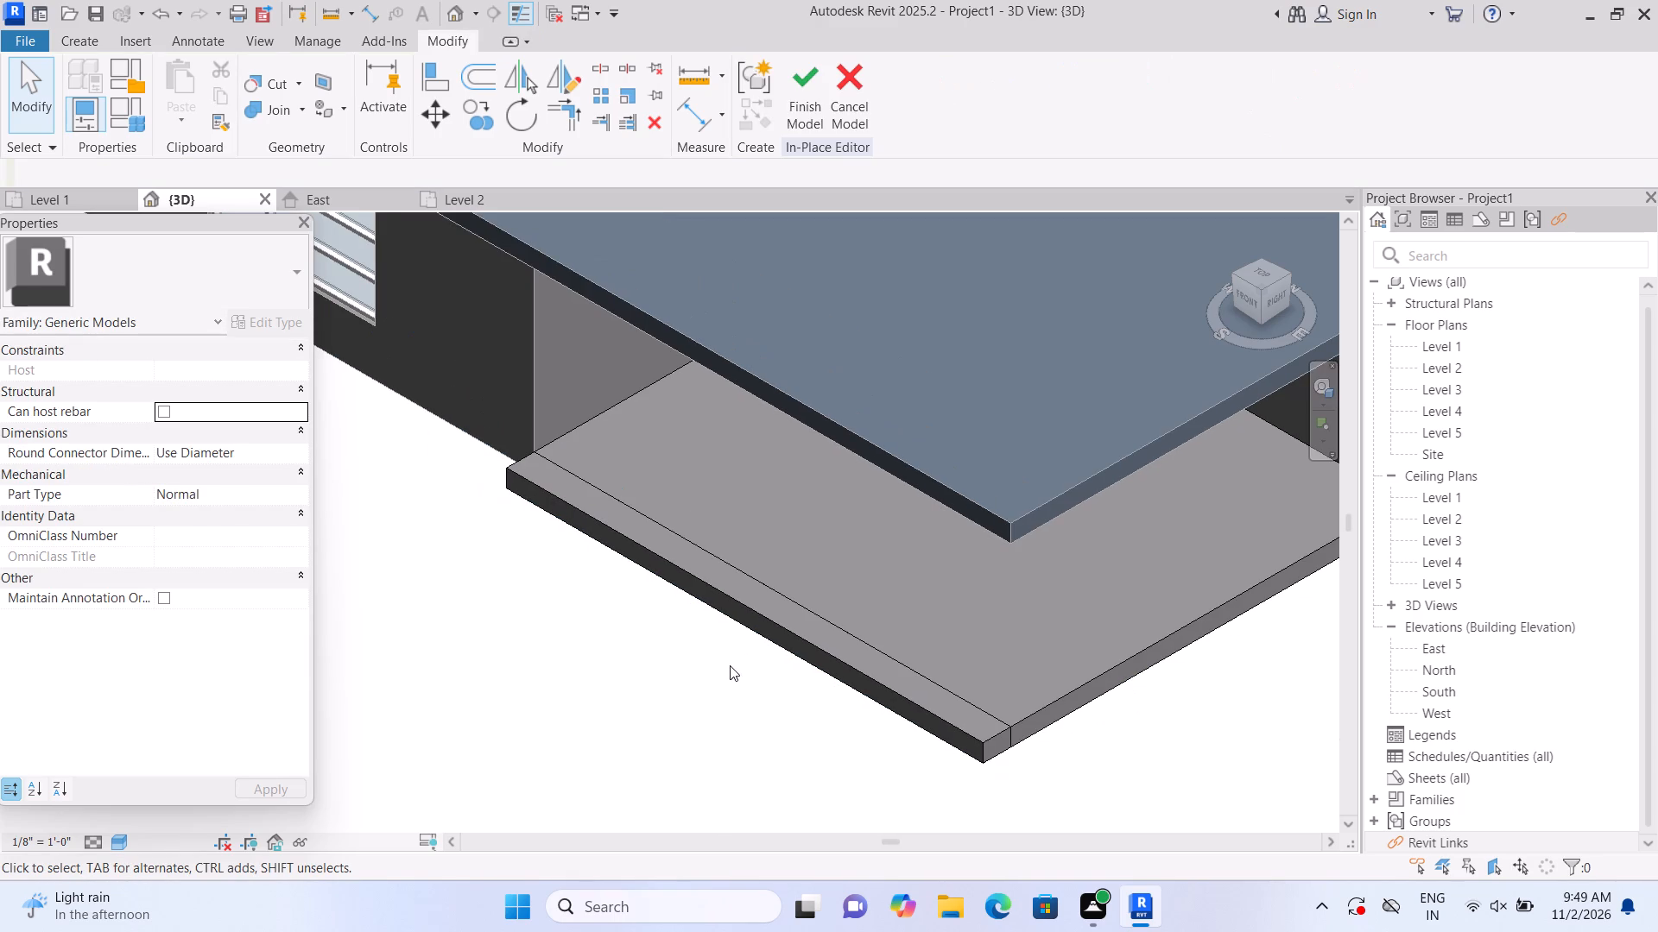
left_click(78, 49)
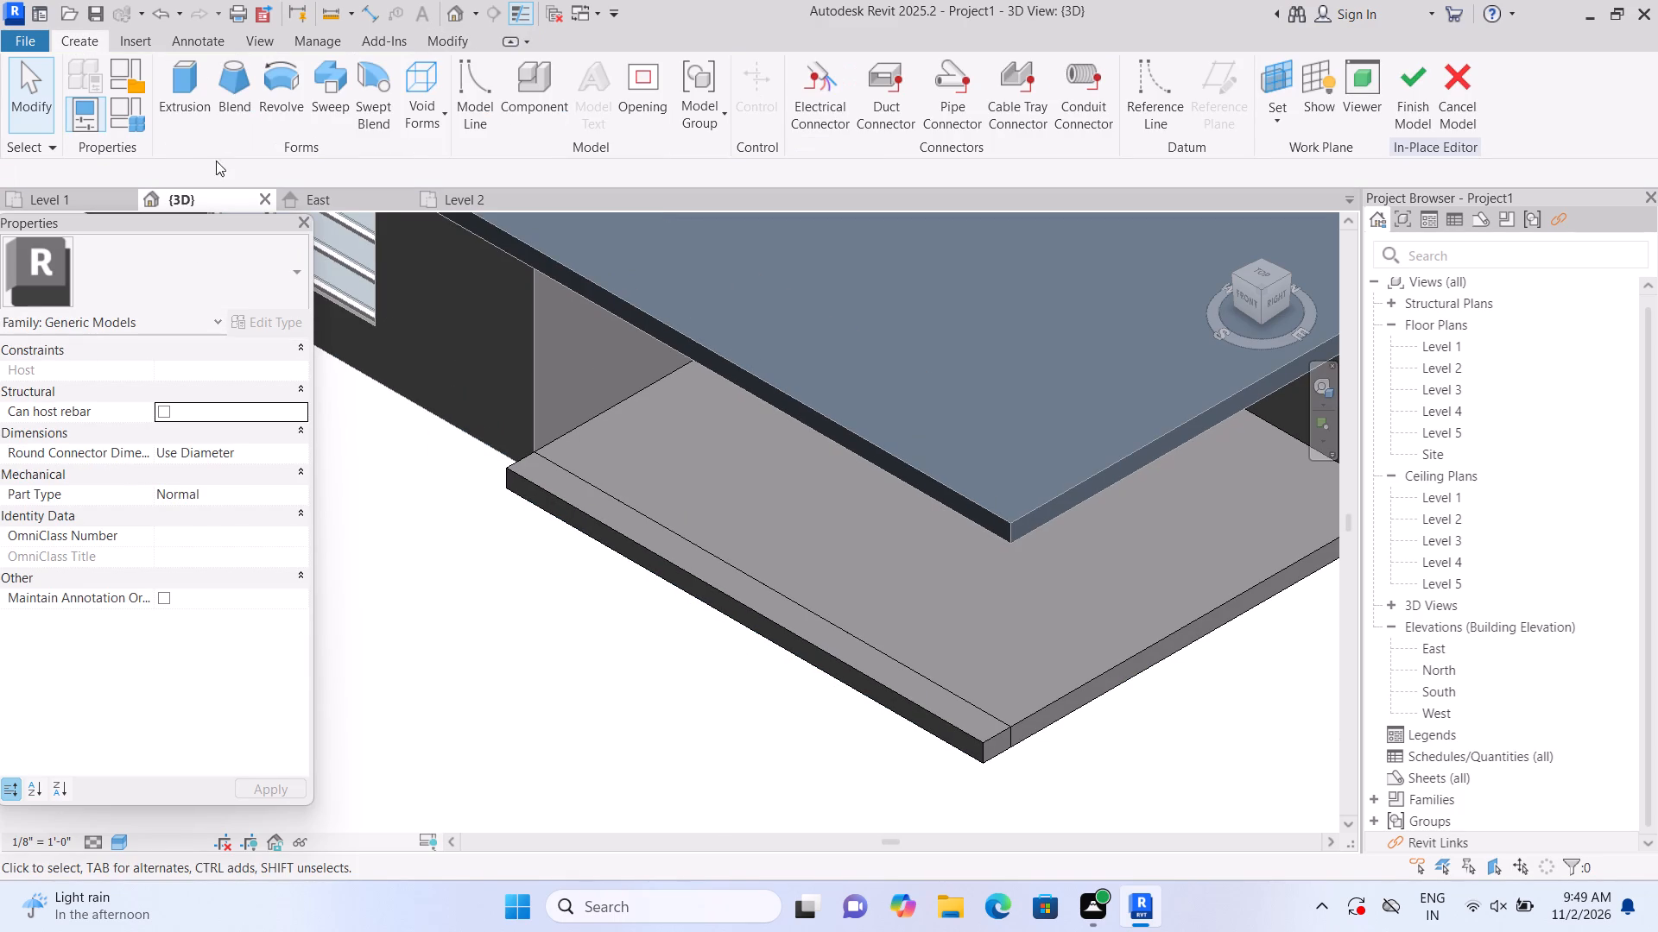
double_click(179, 117)
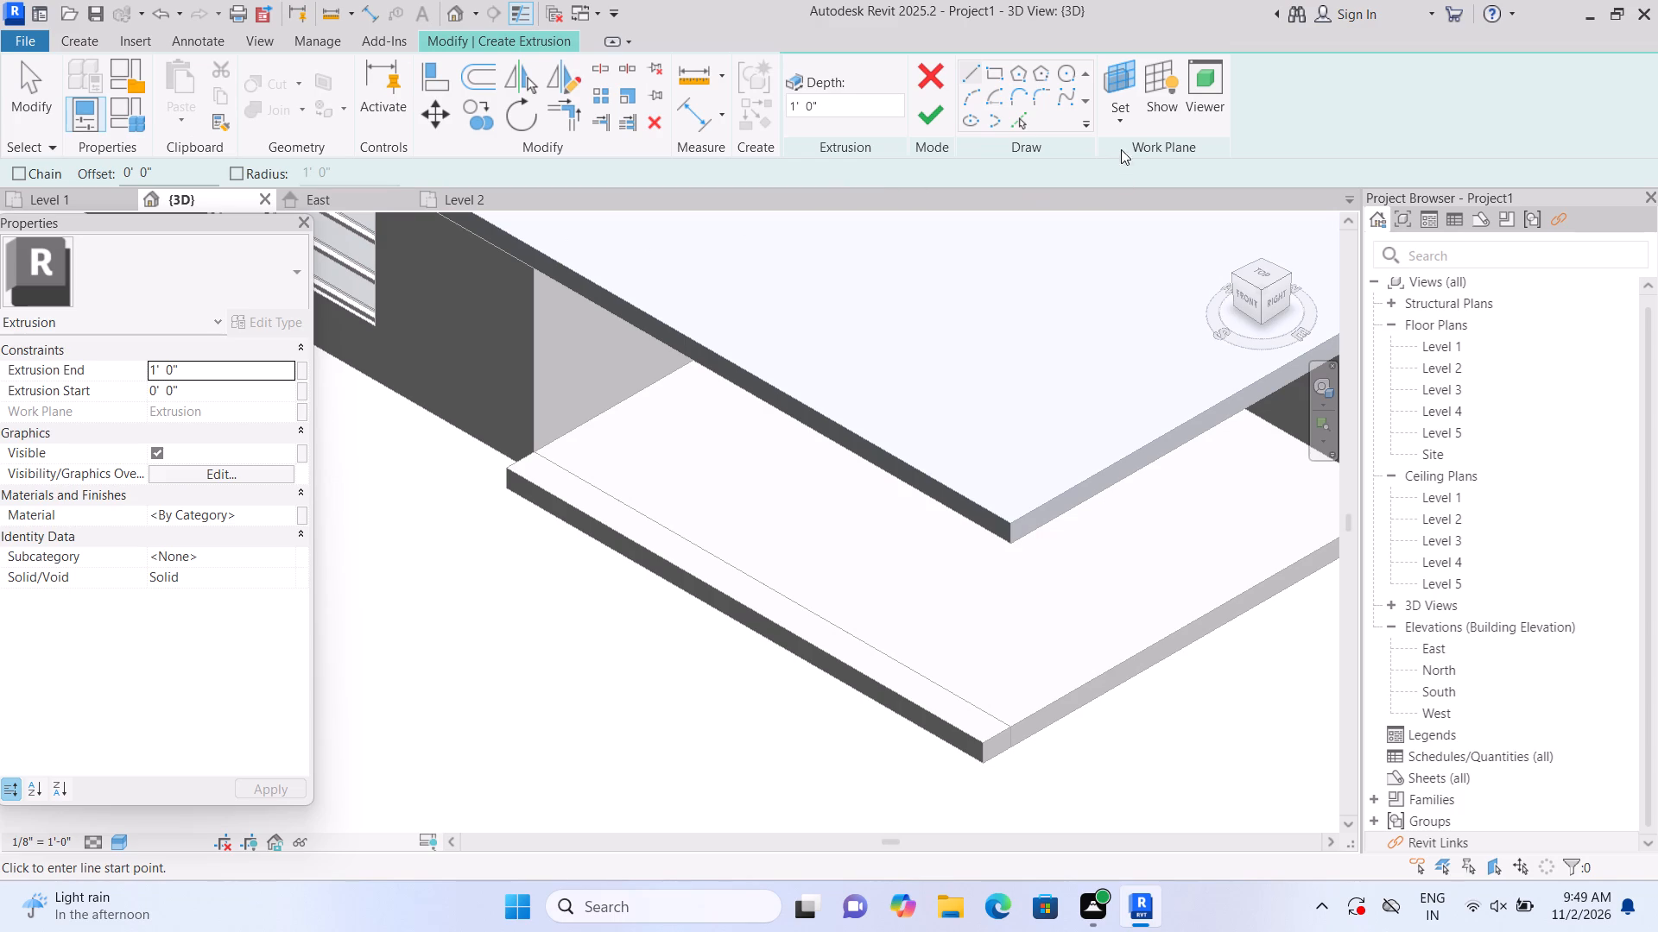
left_click(1114, 123)
double_click(1137, 198)
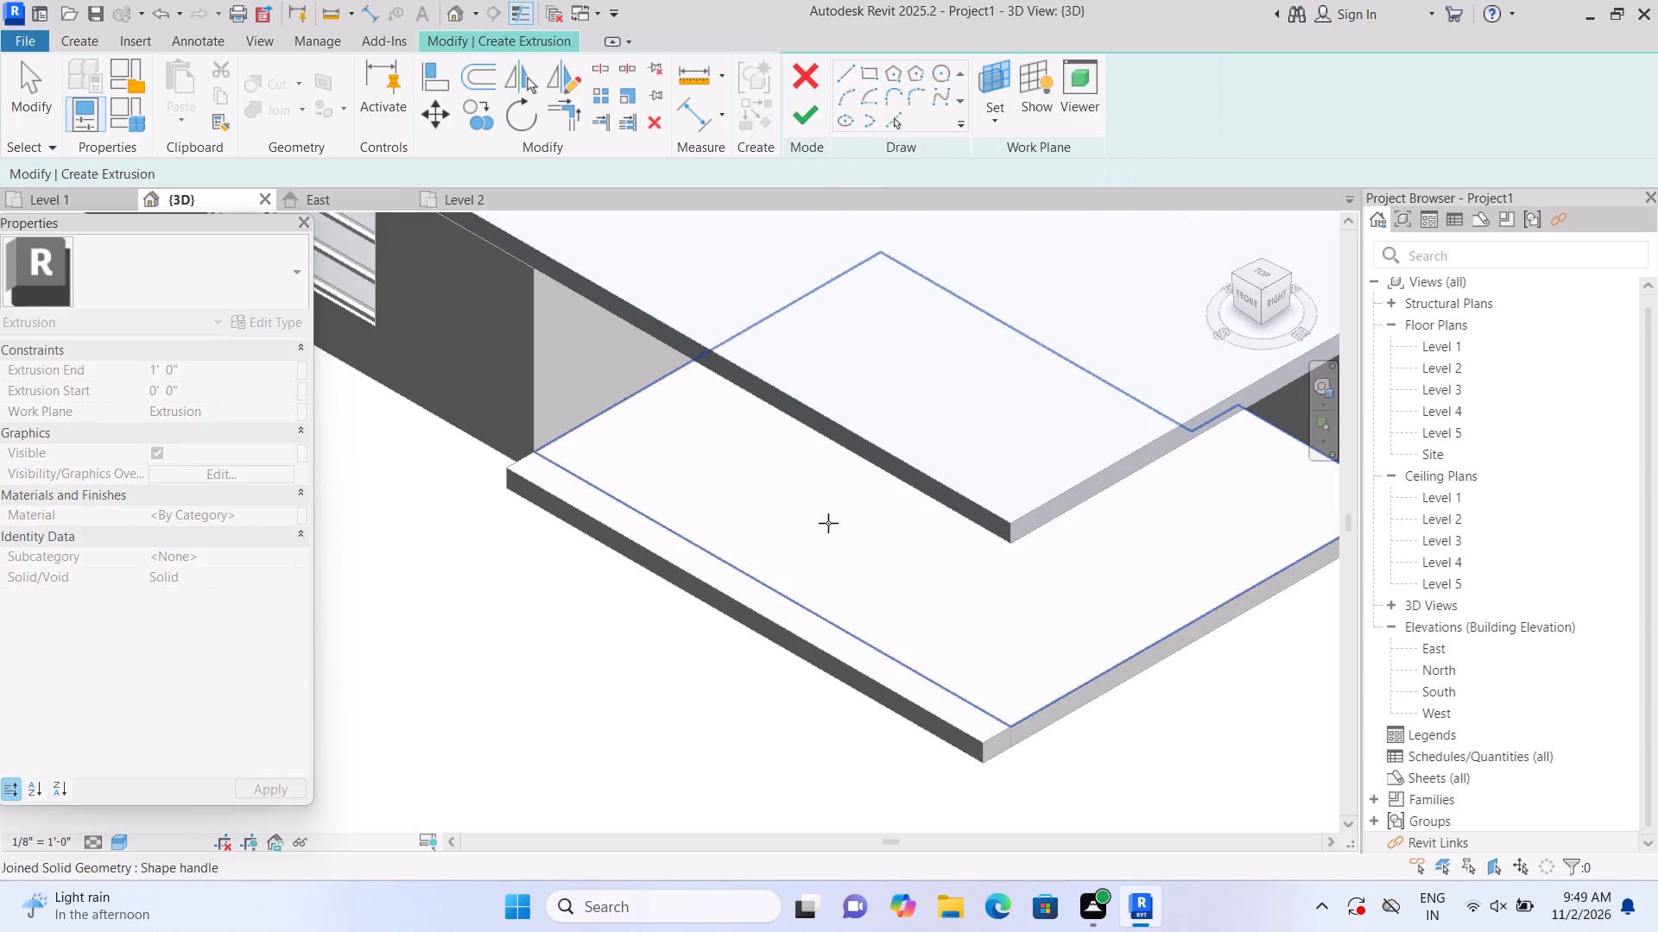
scroll(713, 614, "up", 1)
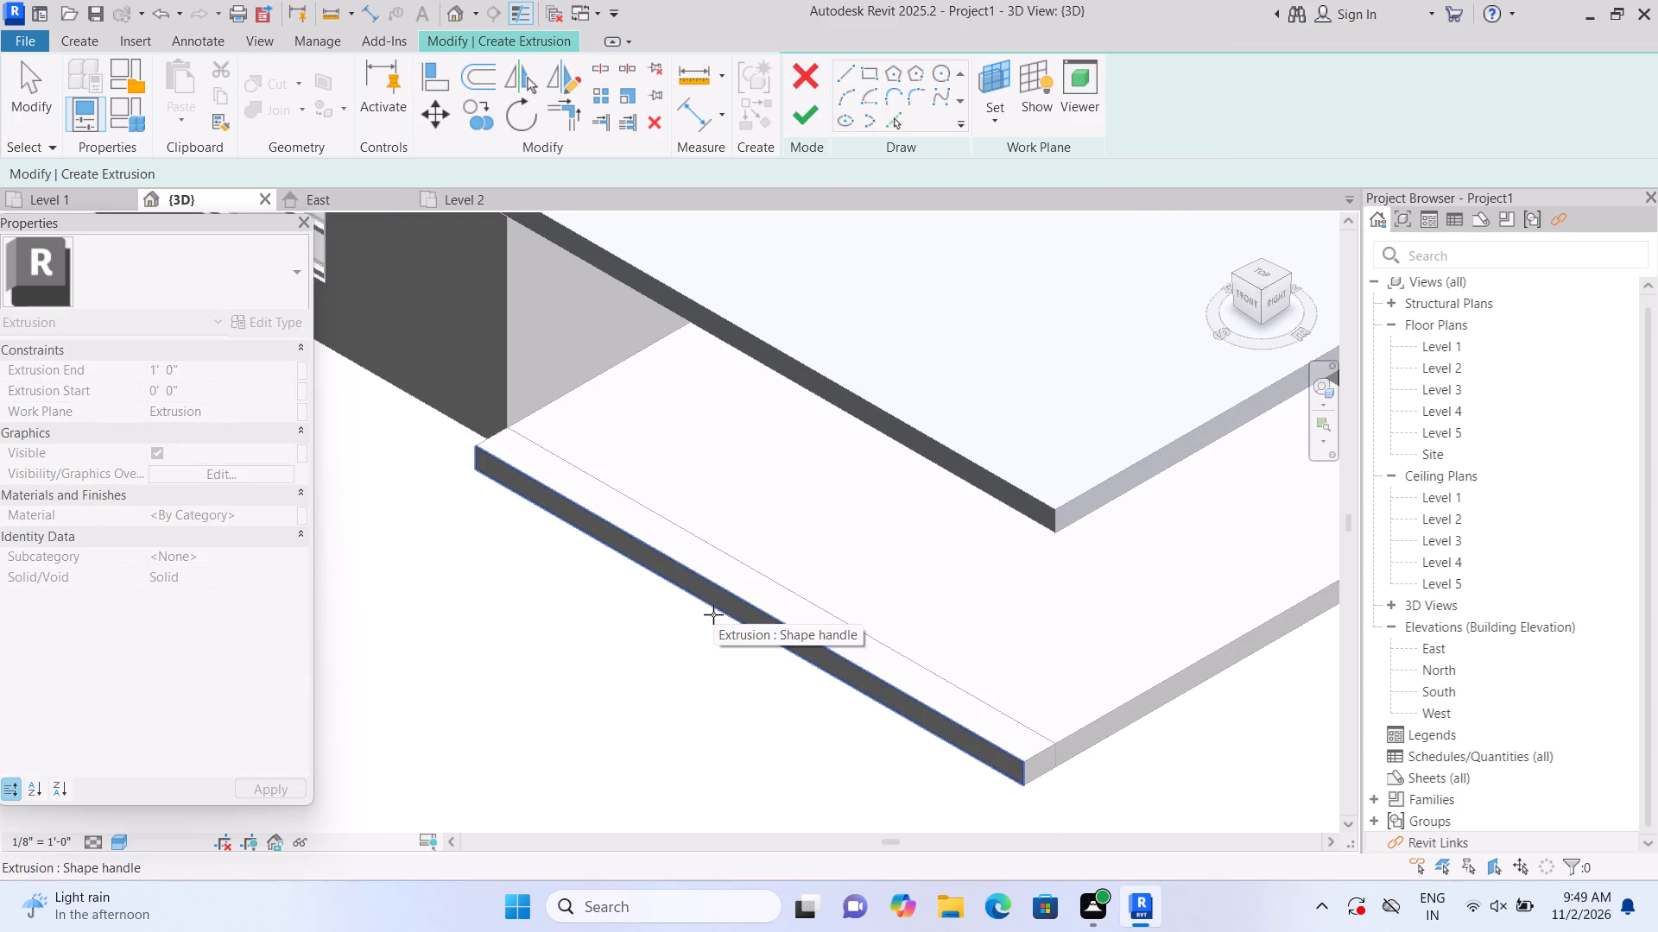
left_click(713, 614)
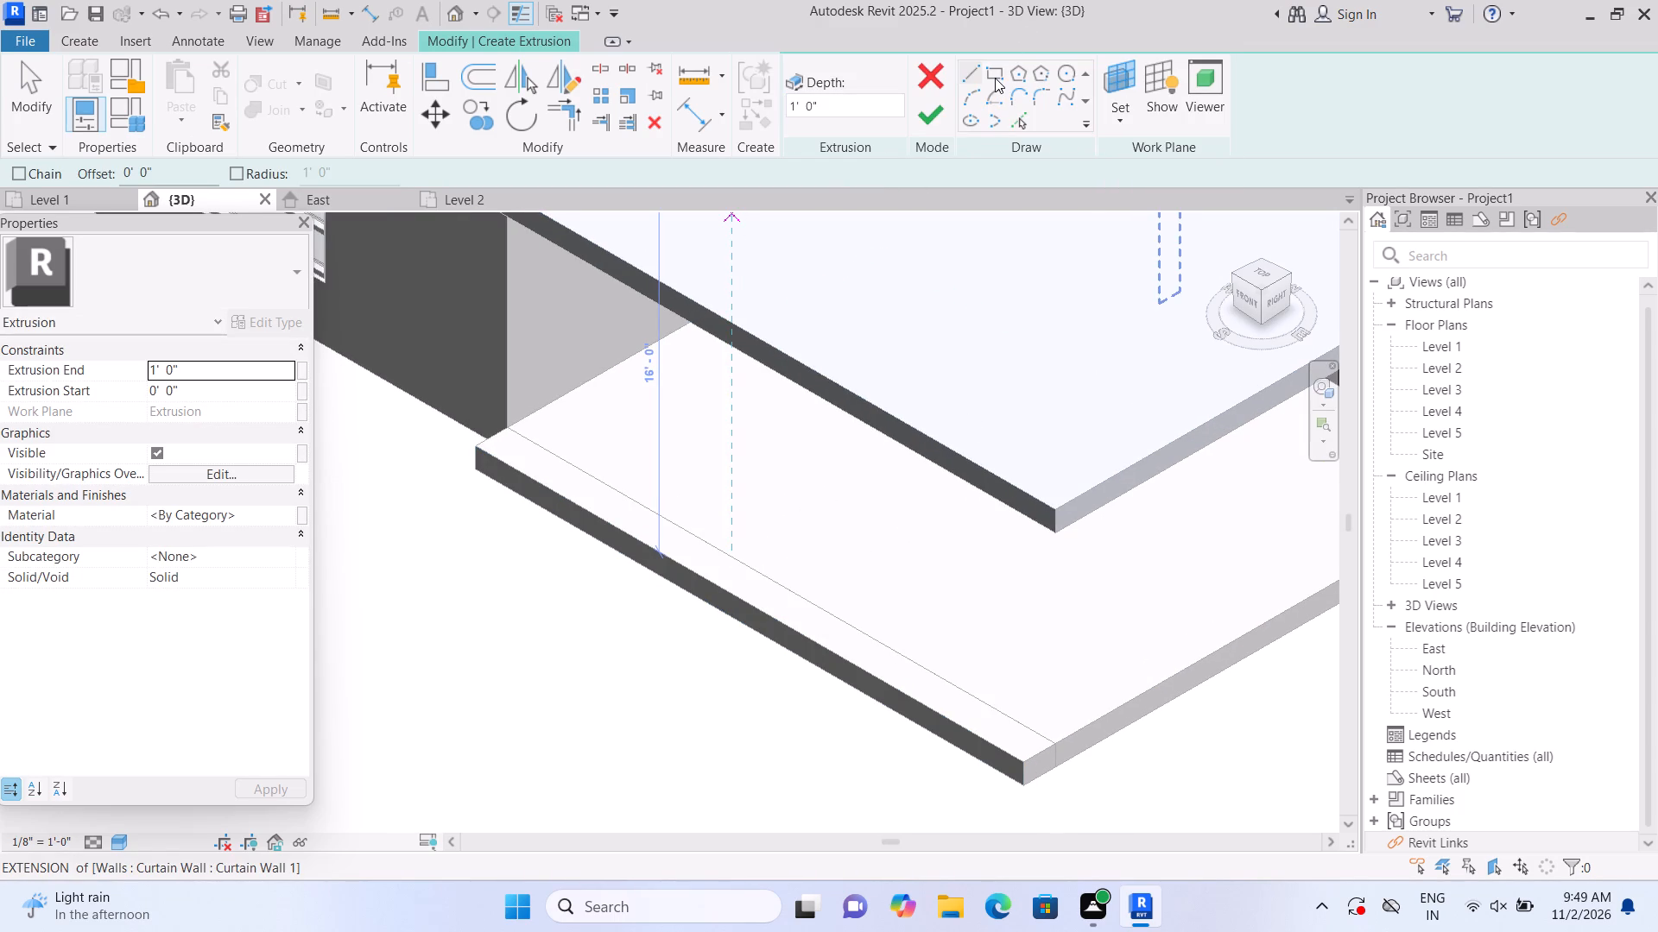
left_click(995, 78)
left_click(472, 469)
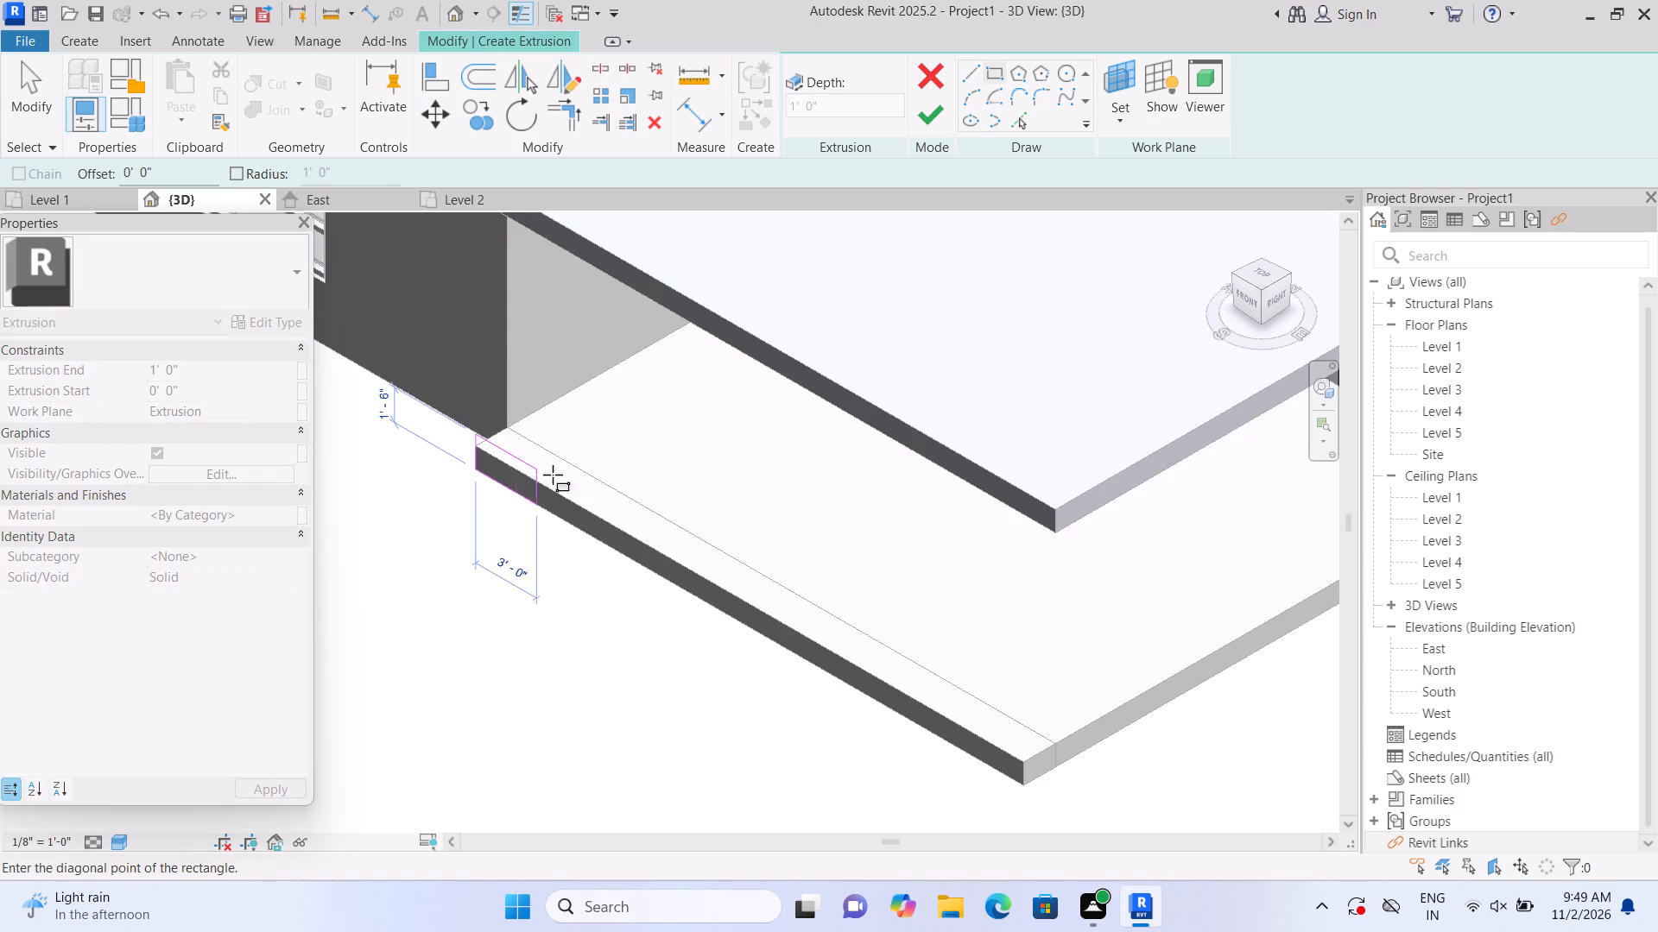
left_click(1026, 768)
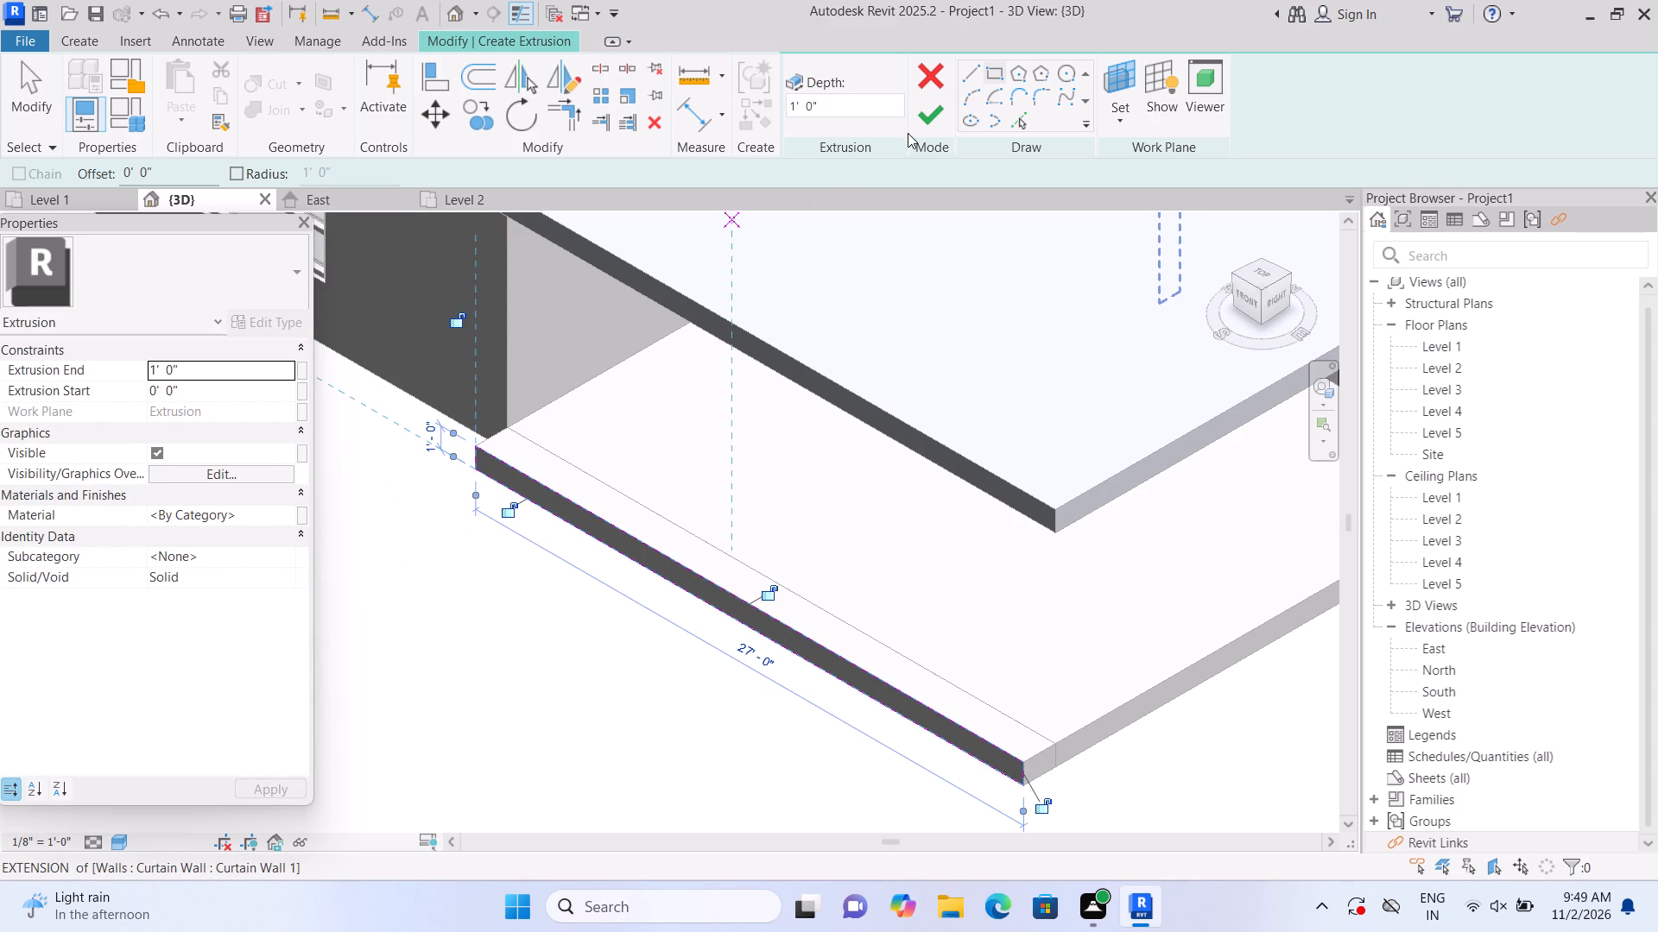
left_click(922, 124)
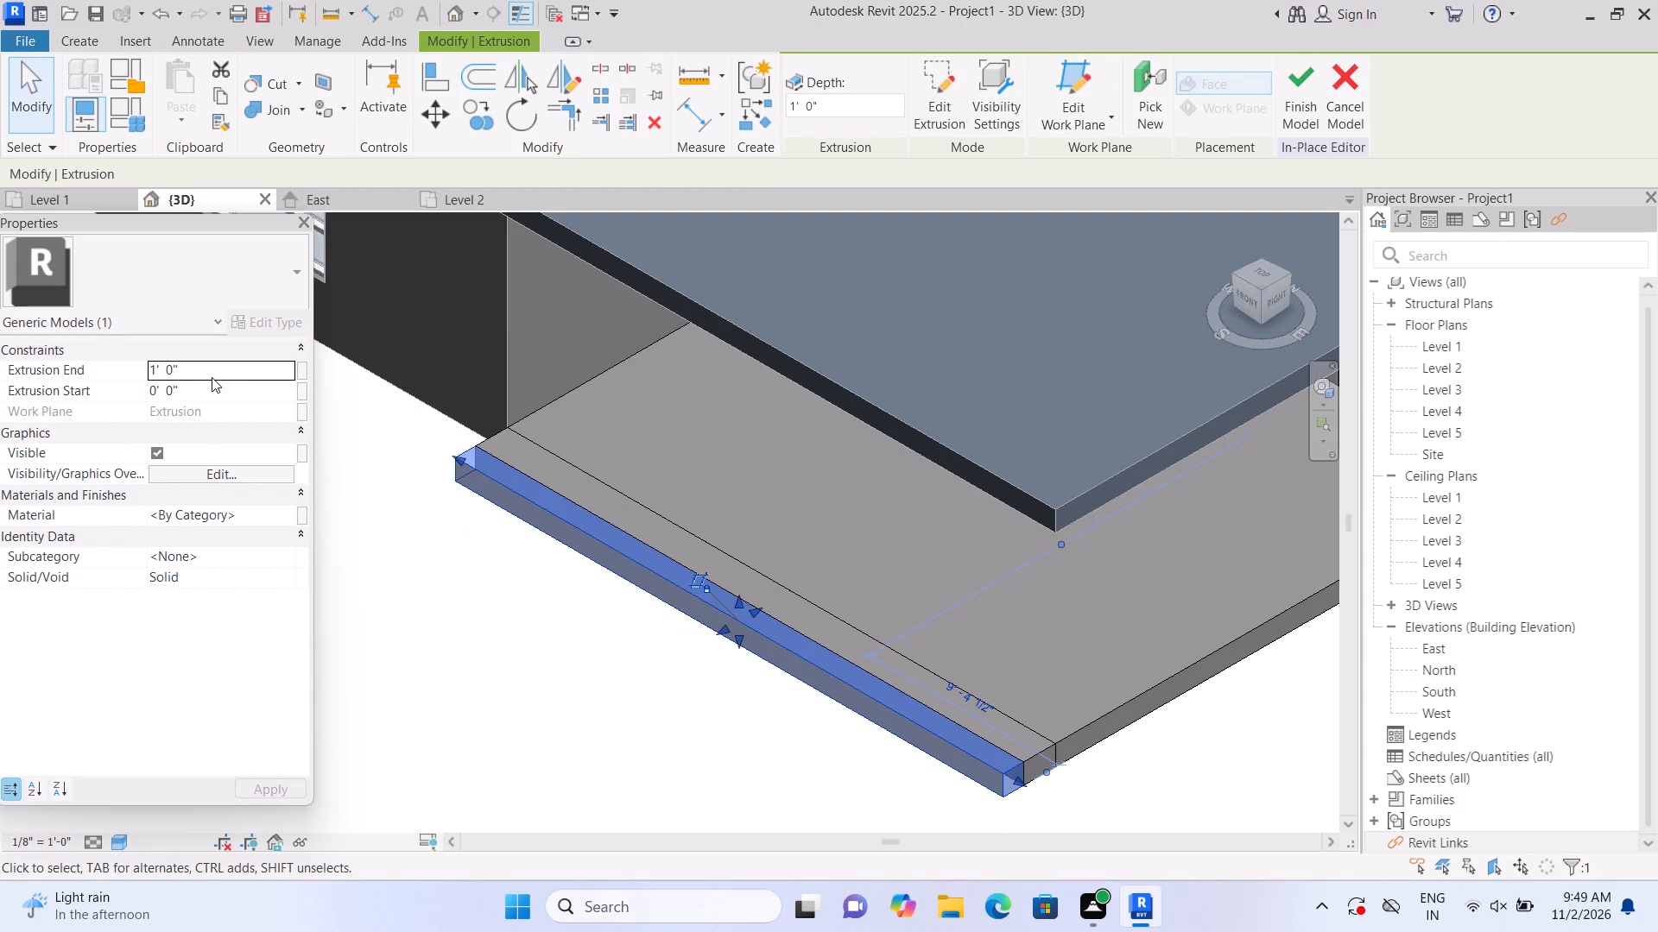
Set the outermost extrusion's end value to 9".
double_click(216, 369)
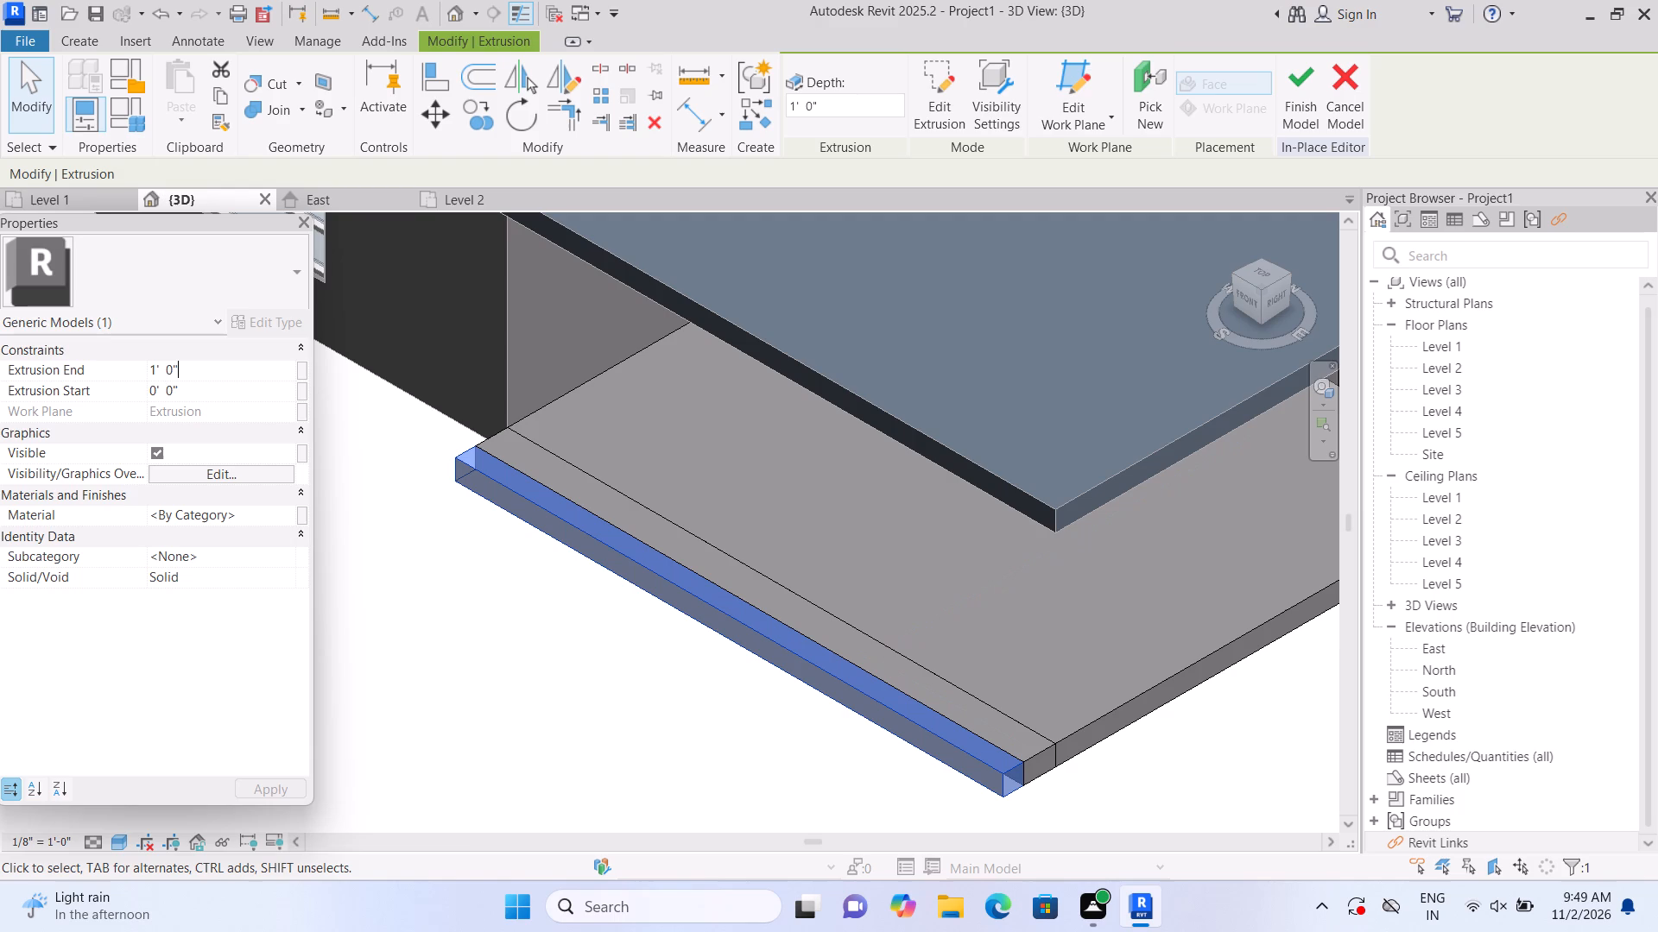
key("BackSpace")
key("BackSpace")
key("BackSpace")
key("BackSpace")
key("BackSpace")
key("BackSpace")
key("BackSpace")
key("BackSpace")
key("BackSpace")
key("BackSpace")
key("BackSpace")
type("9\"")
key("Return")
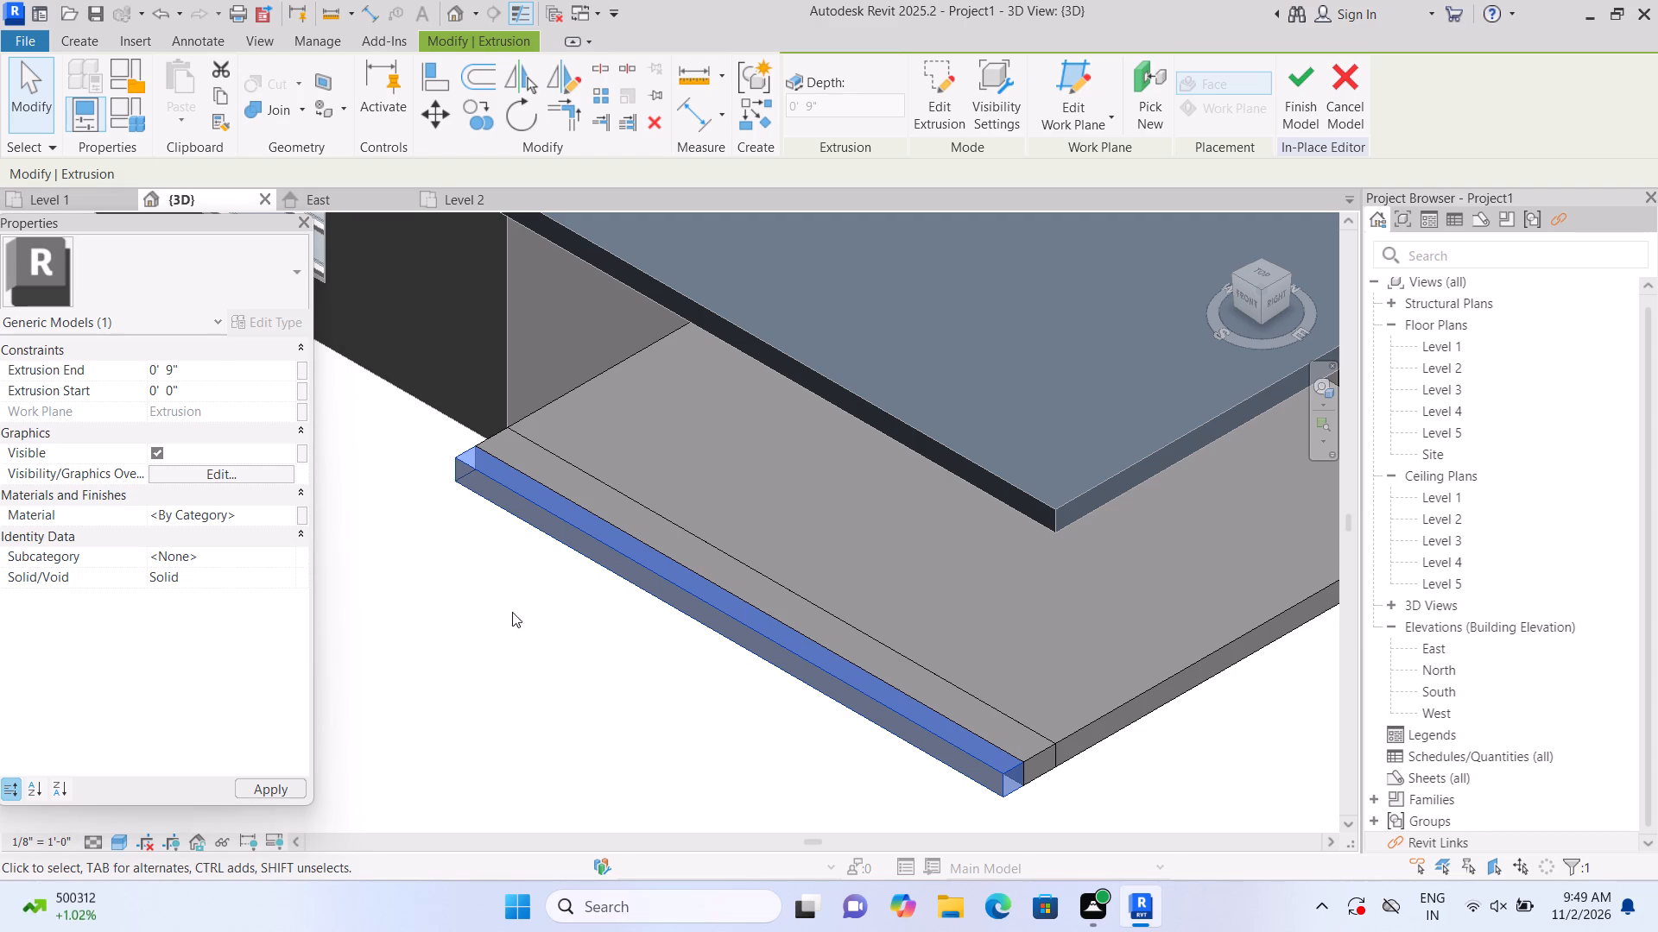
left_click(503, 639)
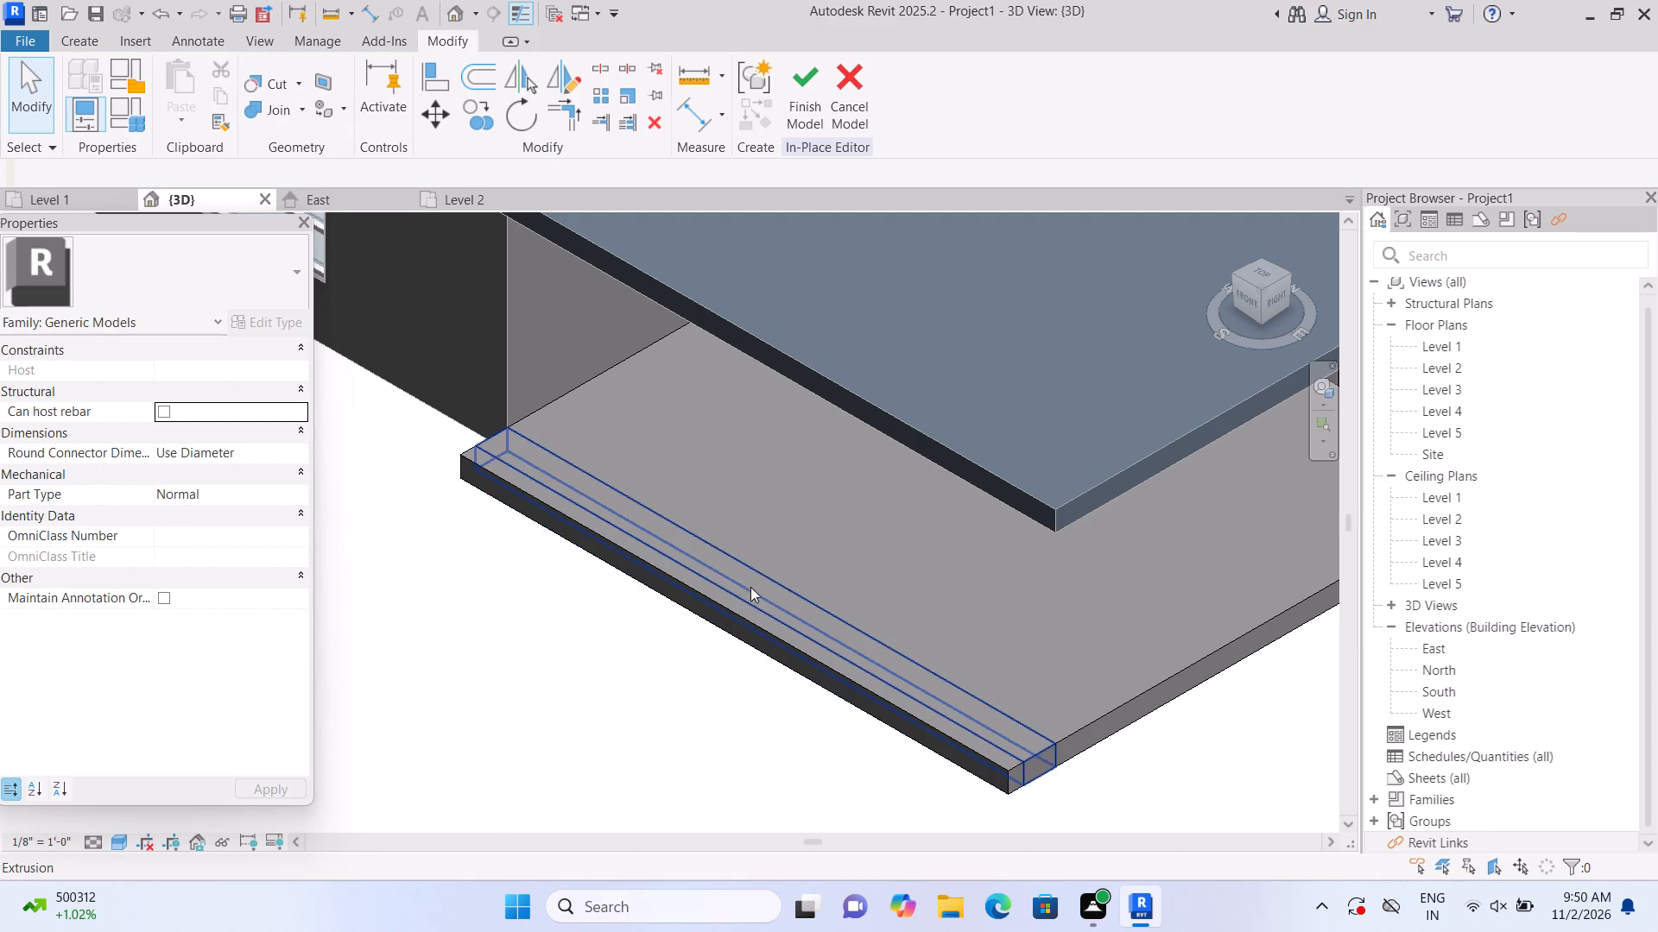
Stretch the outermost extrusion's outer face away from the platform to a depth of about 1'-8 1/4".
scroll(756, 647, "up", 3)
left_click(769, 643)
middle_click_drag(772, 642, 773, 497)
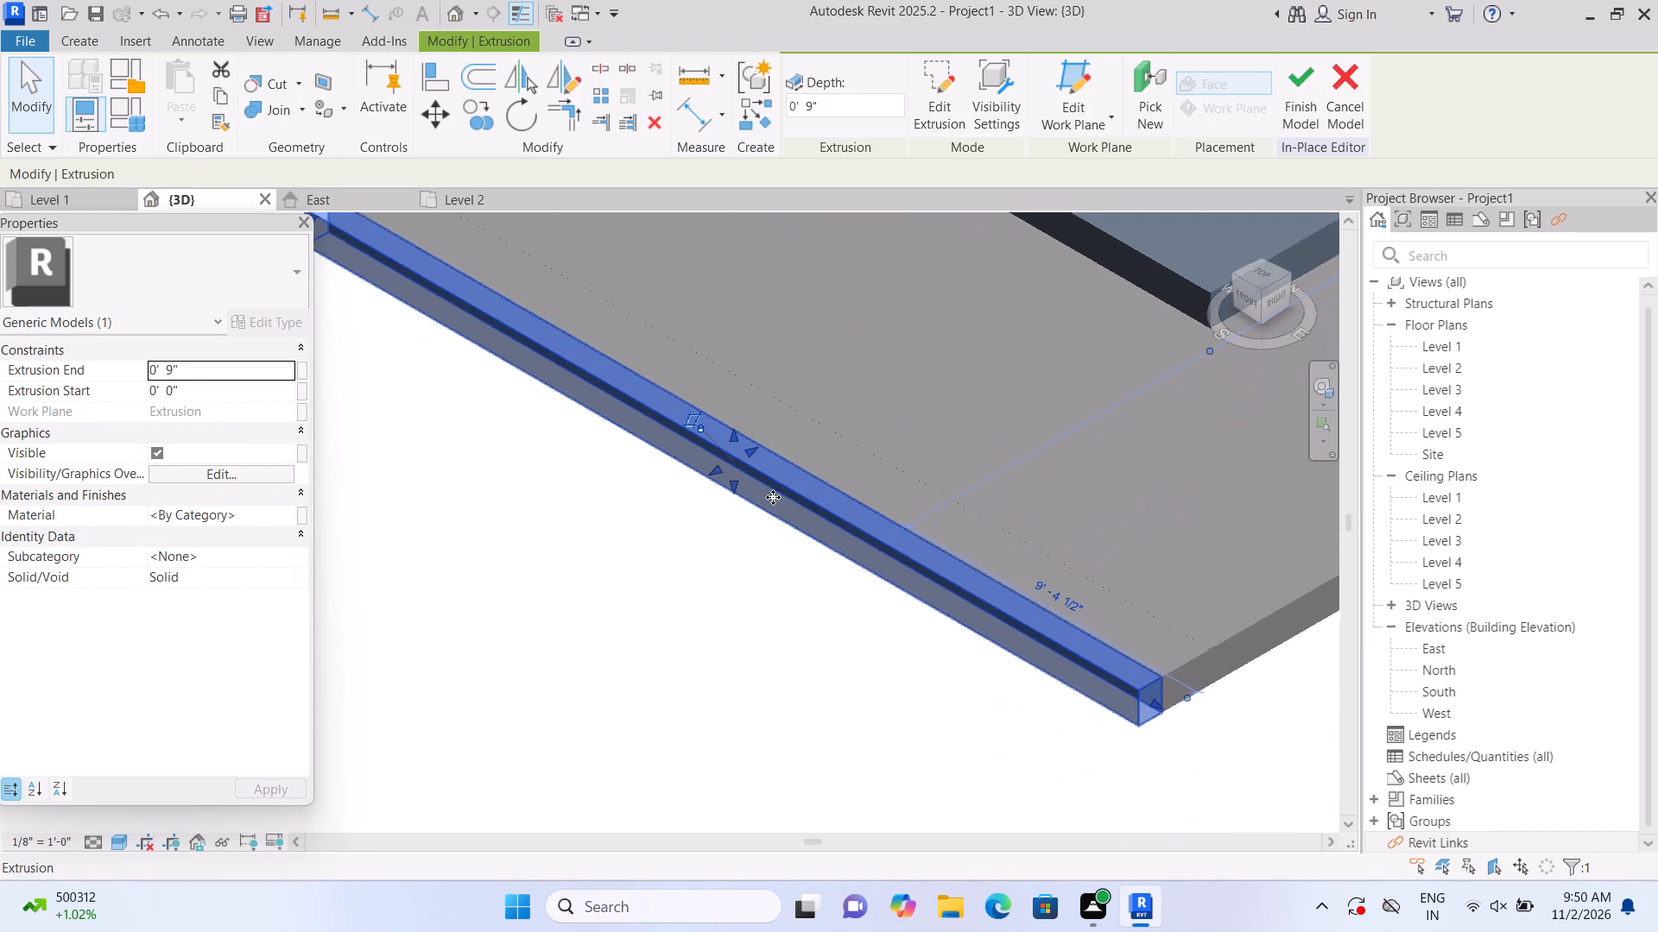
scroll(773, 497, "down", 1)
left_click_drag(722, 472, 702, 490)
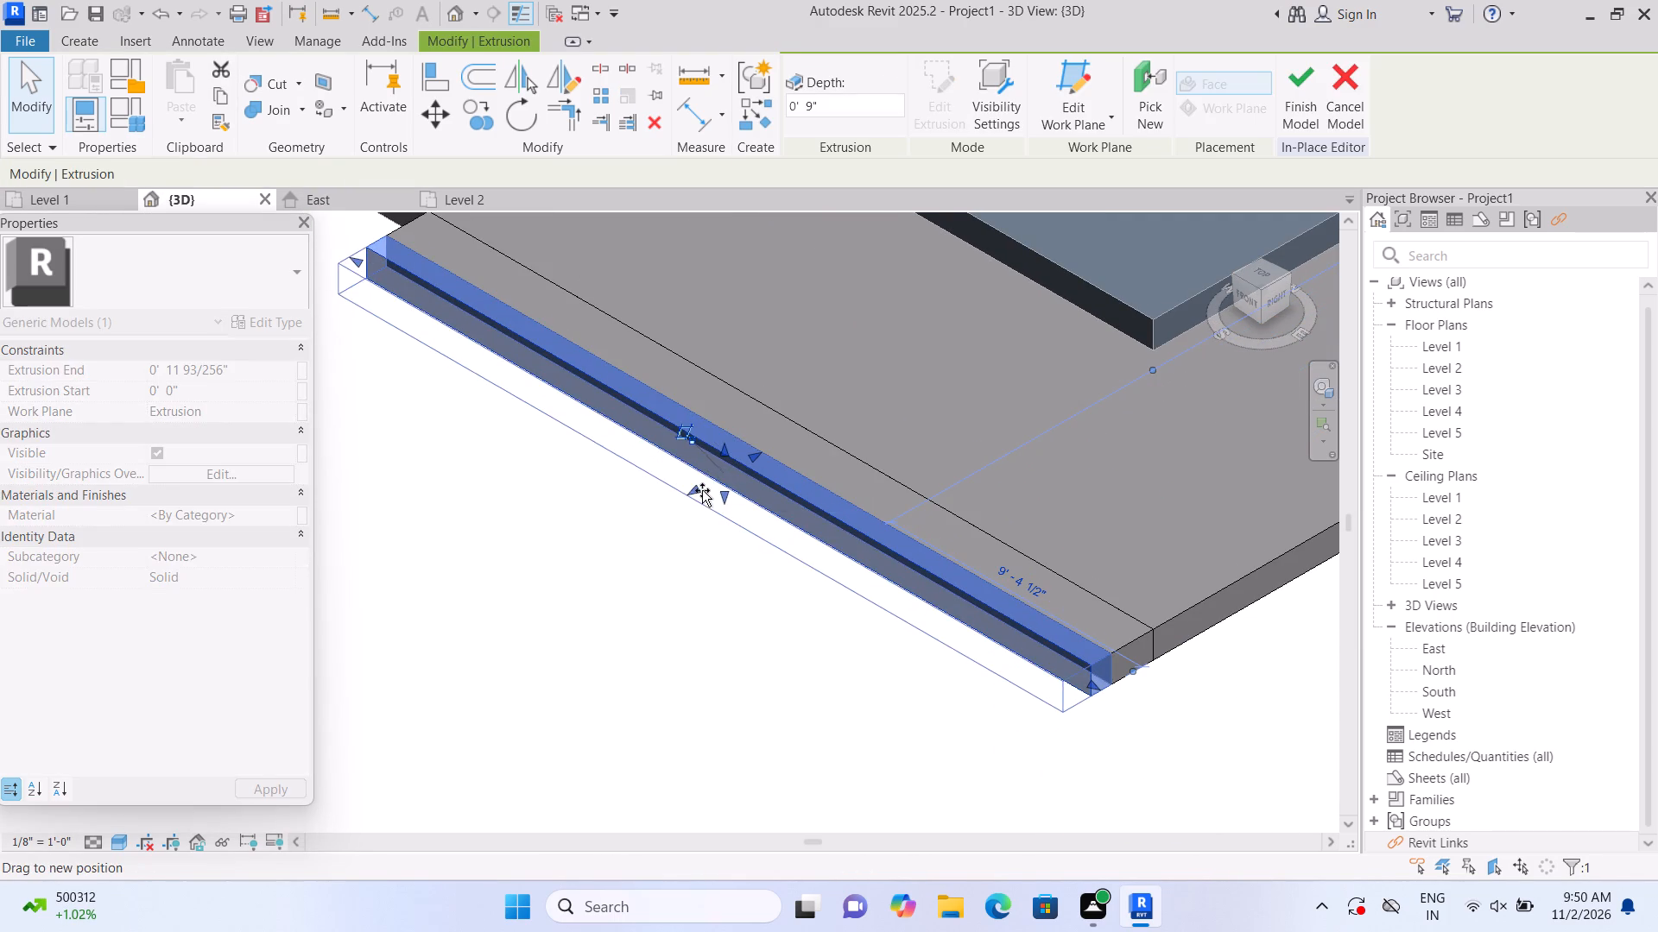
left_click_drag(702, 490, 704, 487)
left_click(650, 545)
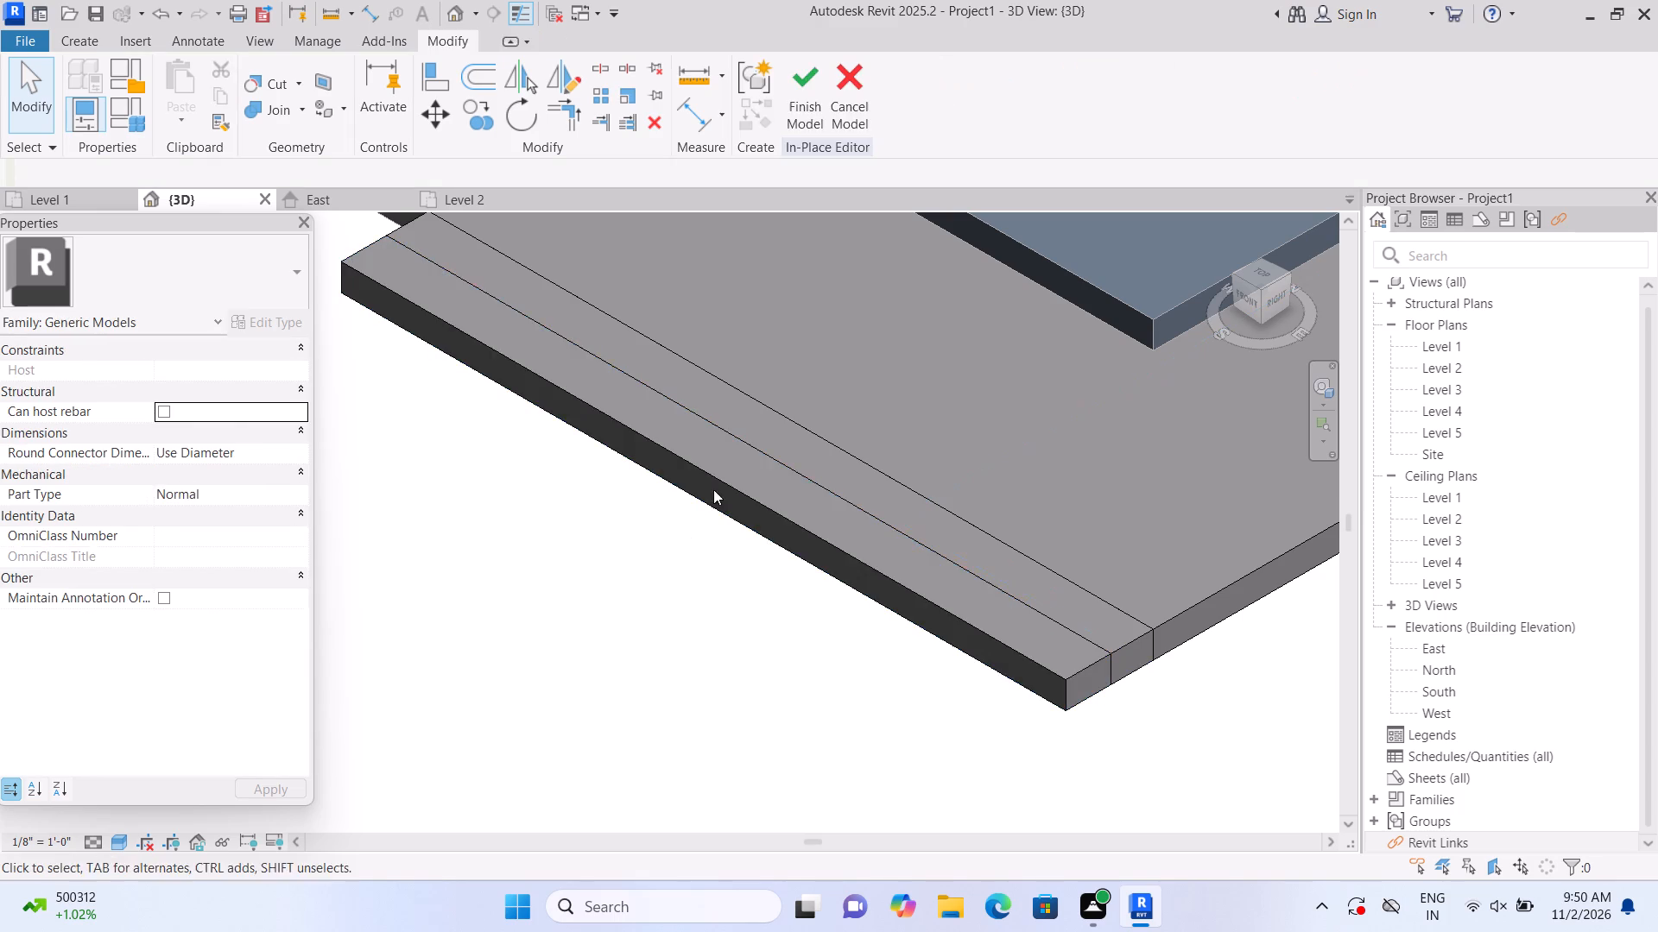
Lower the outermost extrusion's top face slightly below the adjoining extrusion to form a lower entrance step.
left_click(719, 477)
left_click_drag(724, 446, 724, 461)
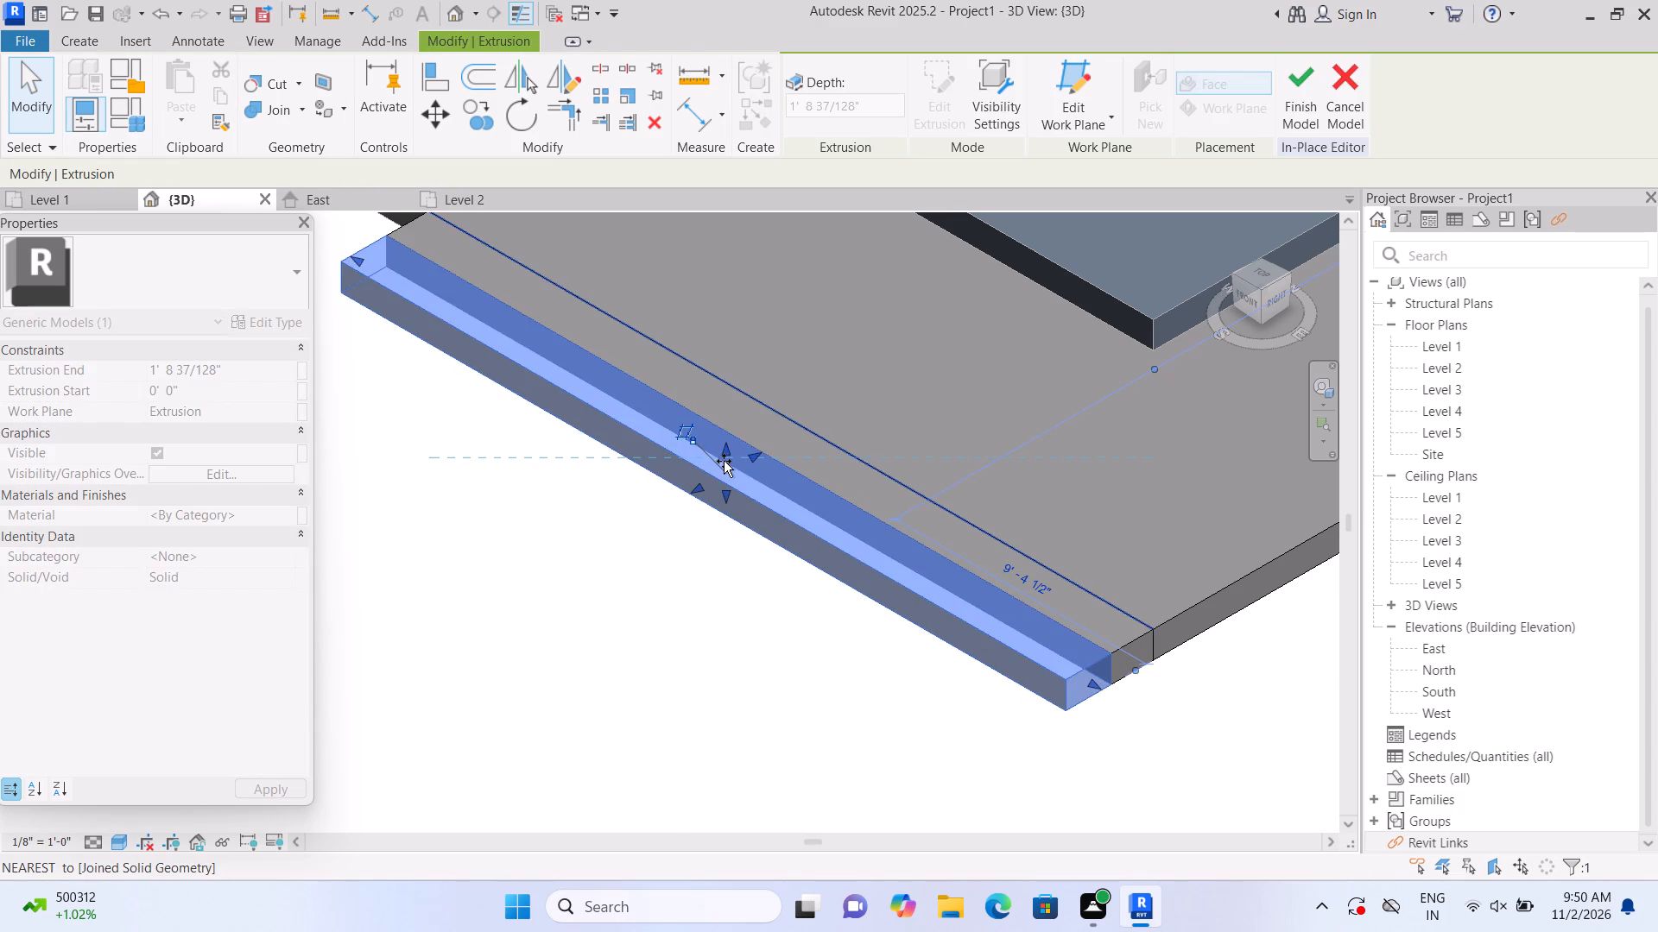
left_click_drag(724, 461, 724, 467)
left_click(694, 557)
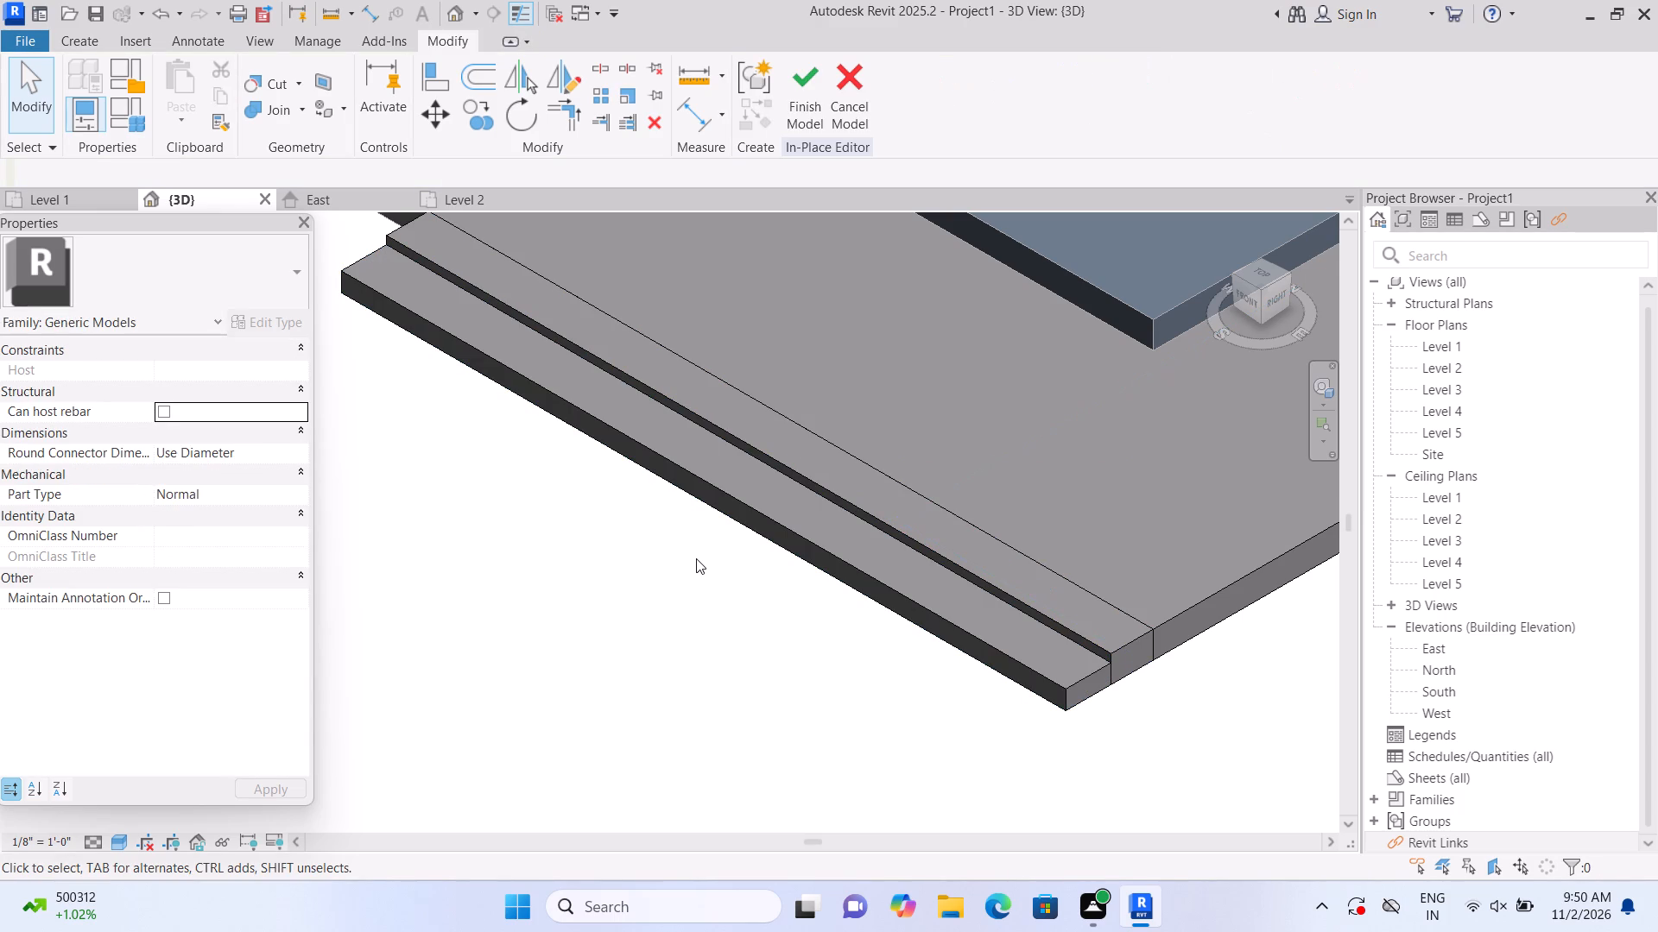
Lower the outermost extrusion's top face further below the adjoining extrusion to deepen the drop between the entrance steps.
left_click(734, 490)
left_click_drag(723, 458, 726, 475)
left_click(678, 576)
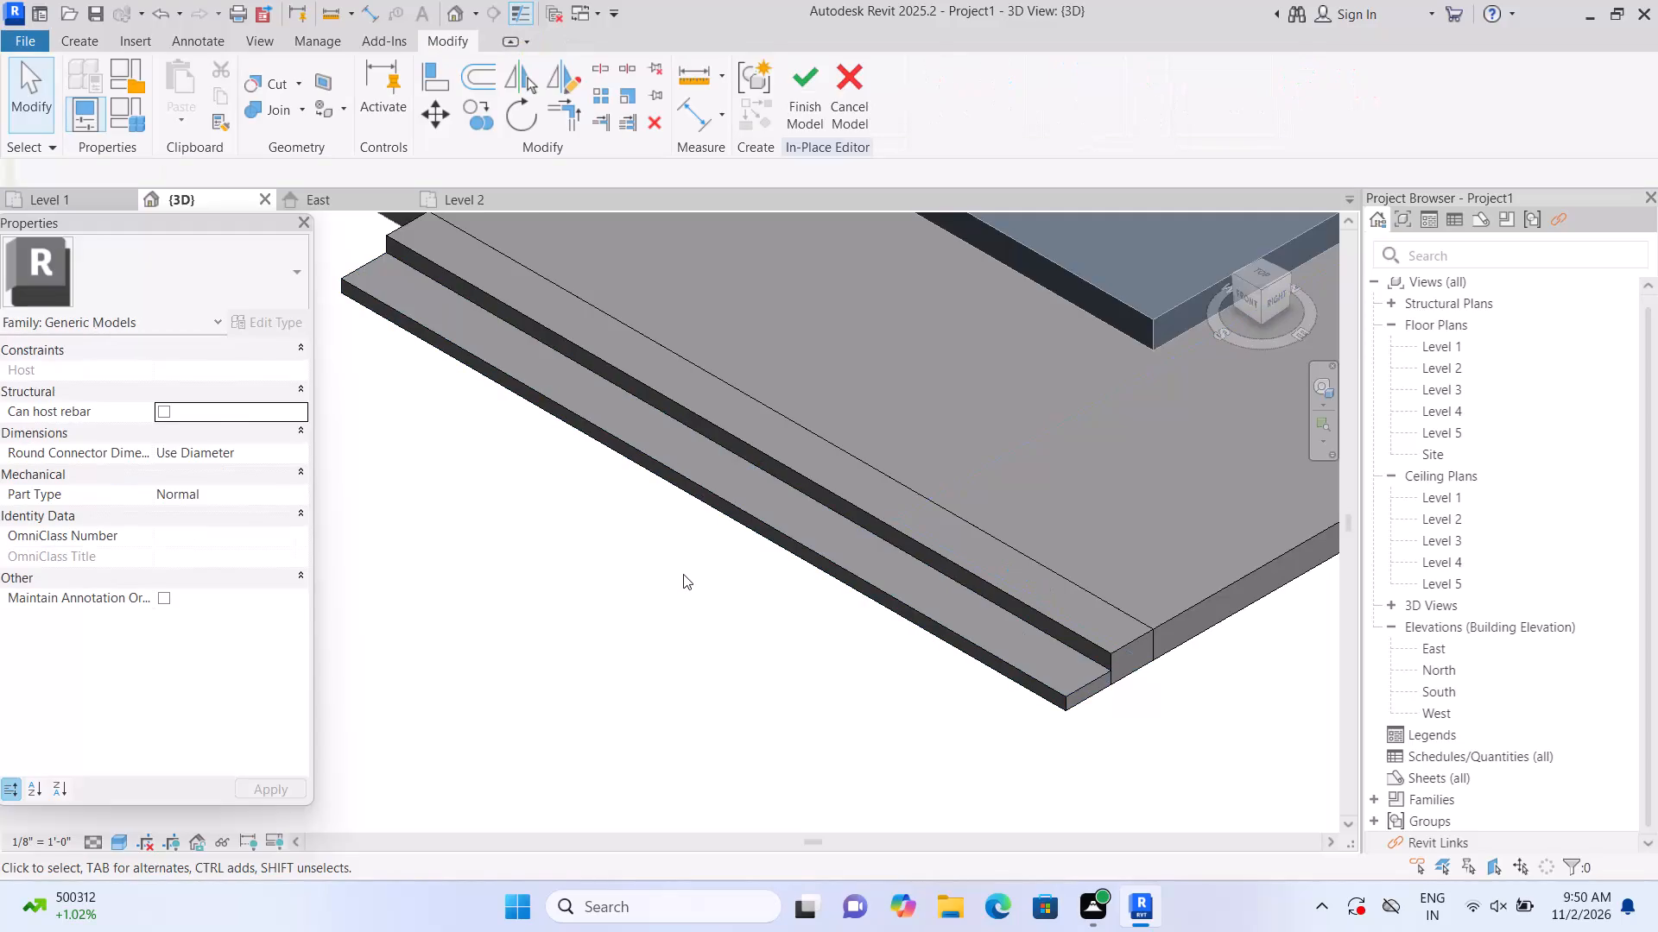
scroll(683, 574, "down", 1)
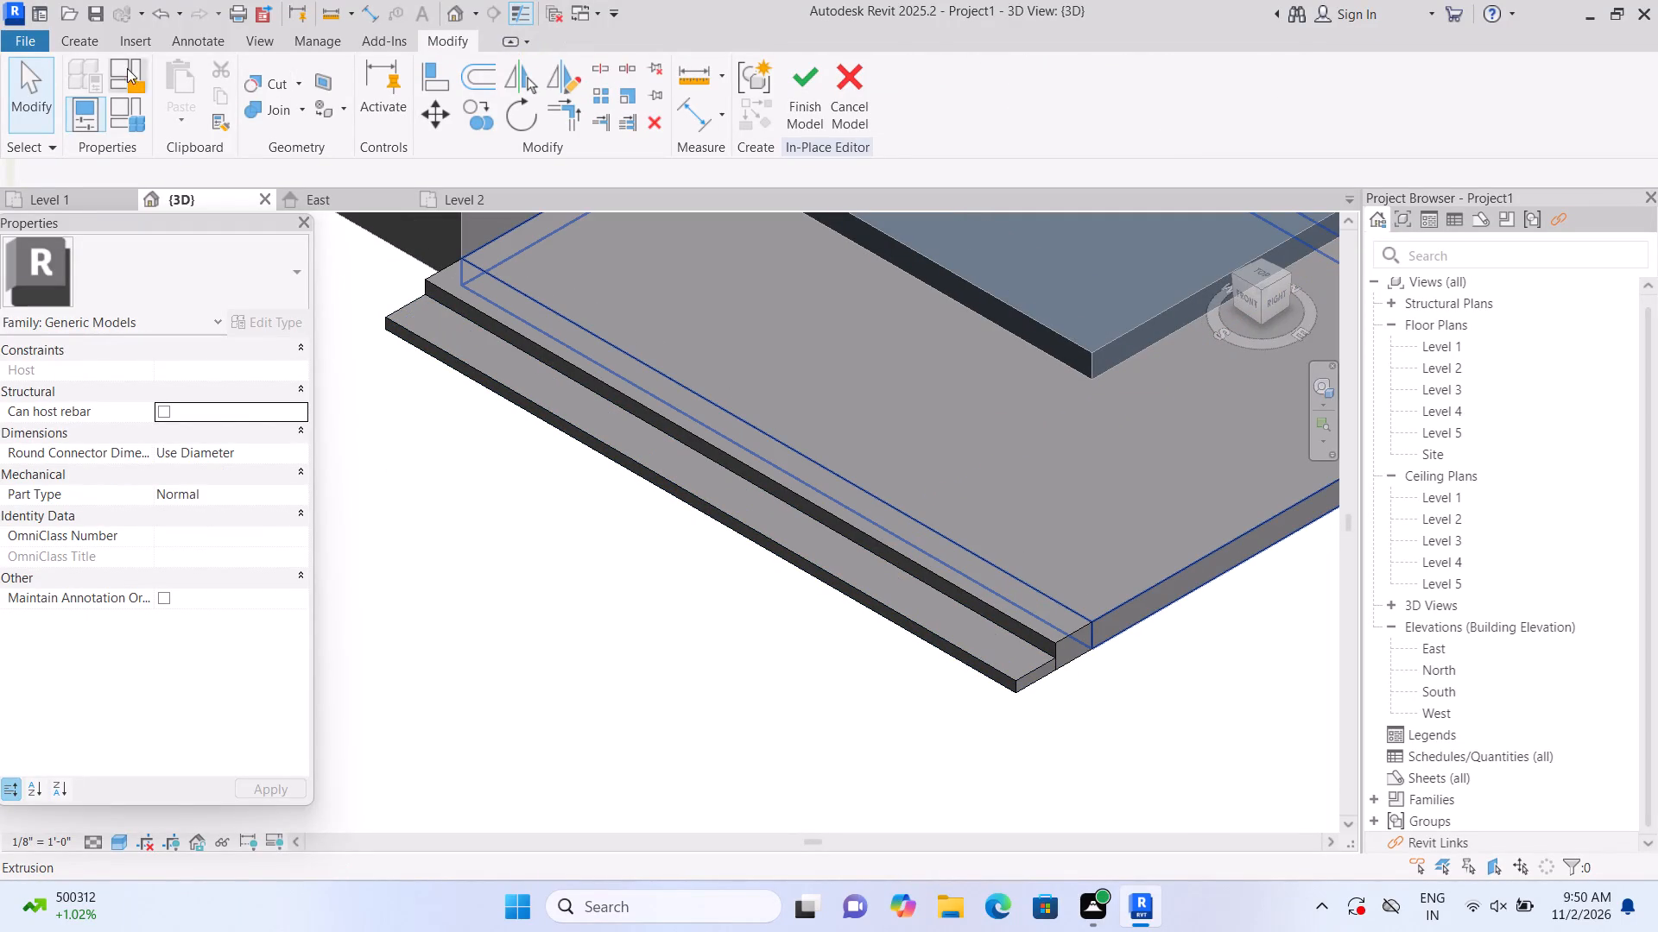
Extrude a 27'-0" long rectangle traced over the lower step's outer face, with a depth of 1'-0".
left_click(79, 32)
left_click_drag(154, 102, 163, 102)
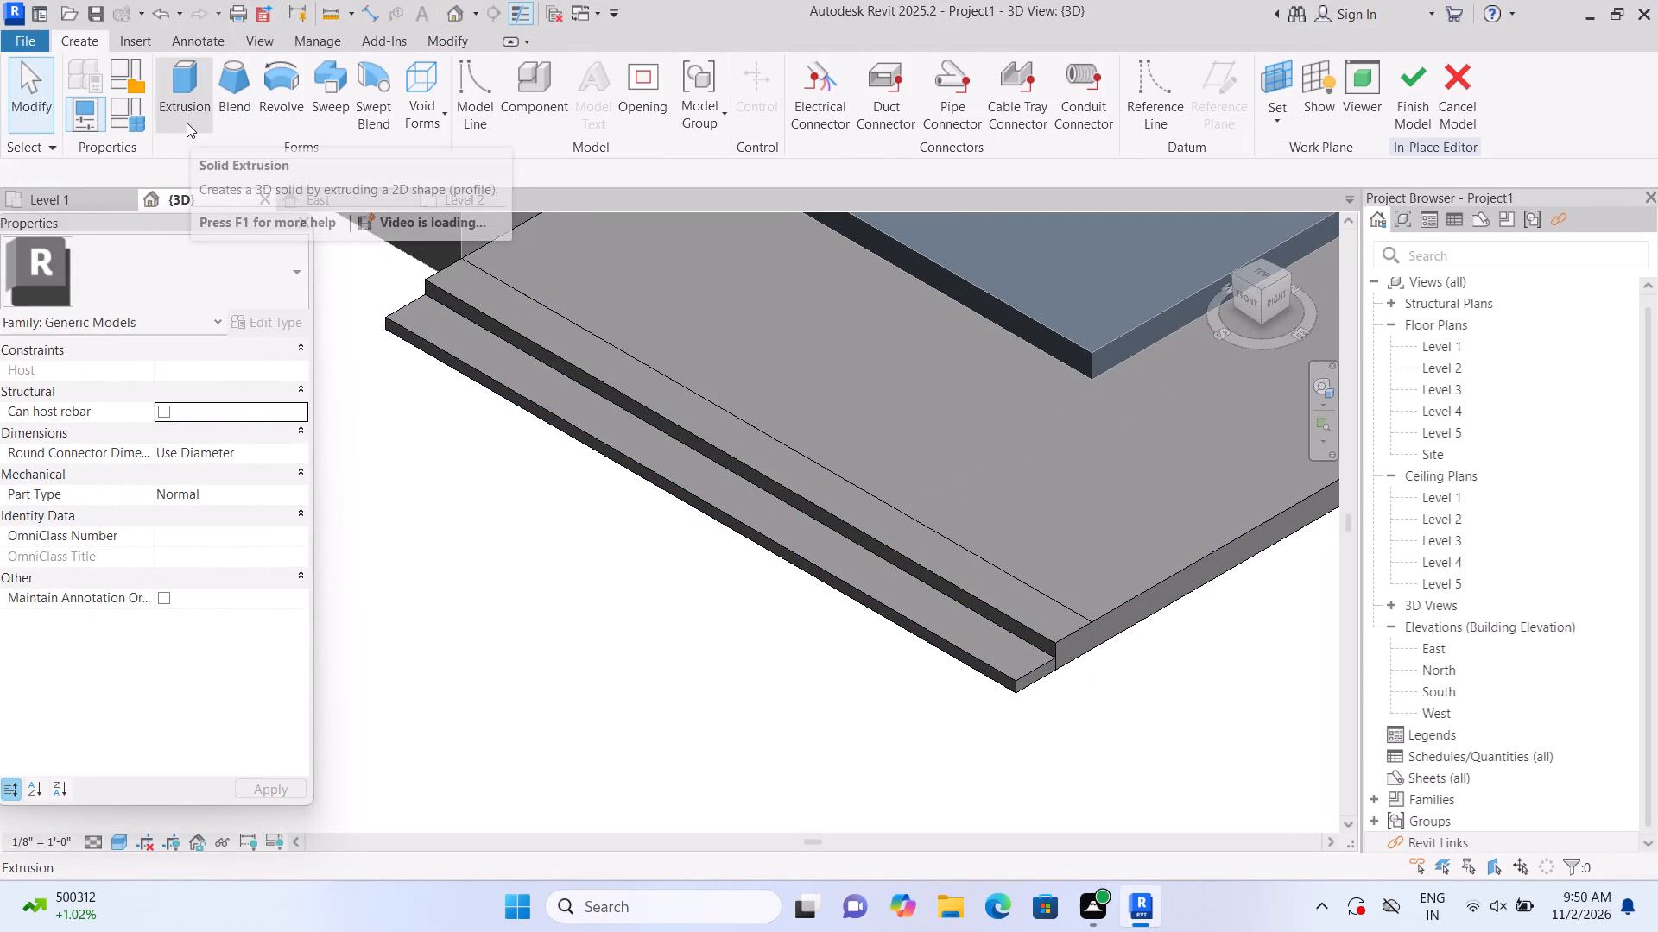
left_click(188, 118)
left_click(1130, 116)
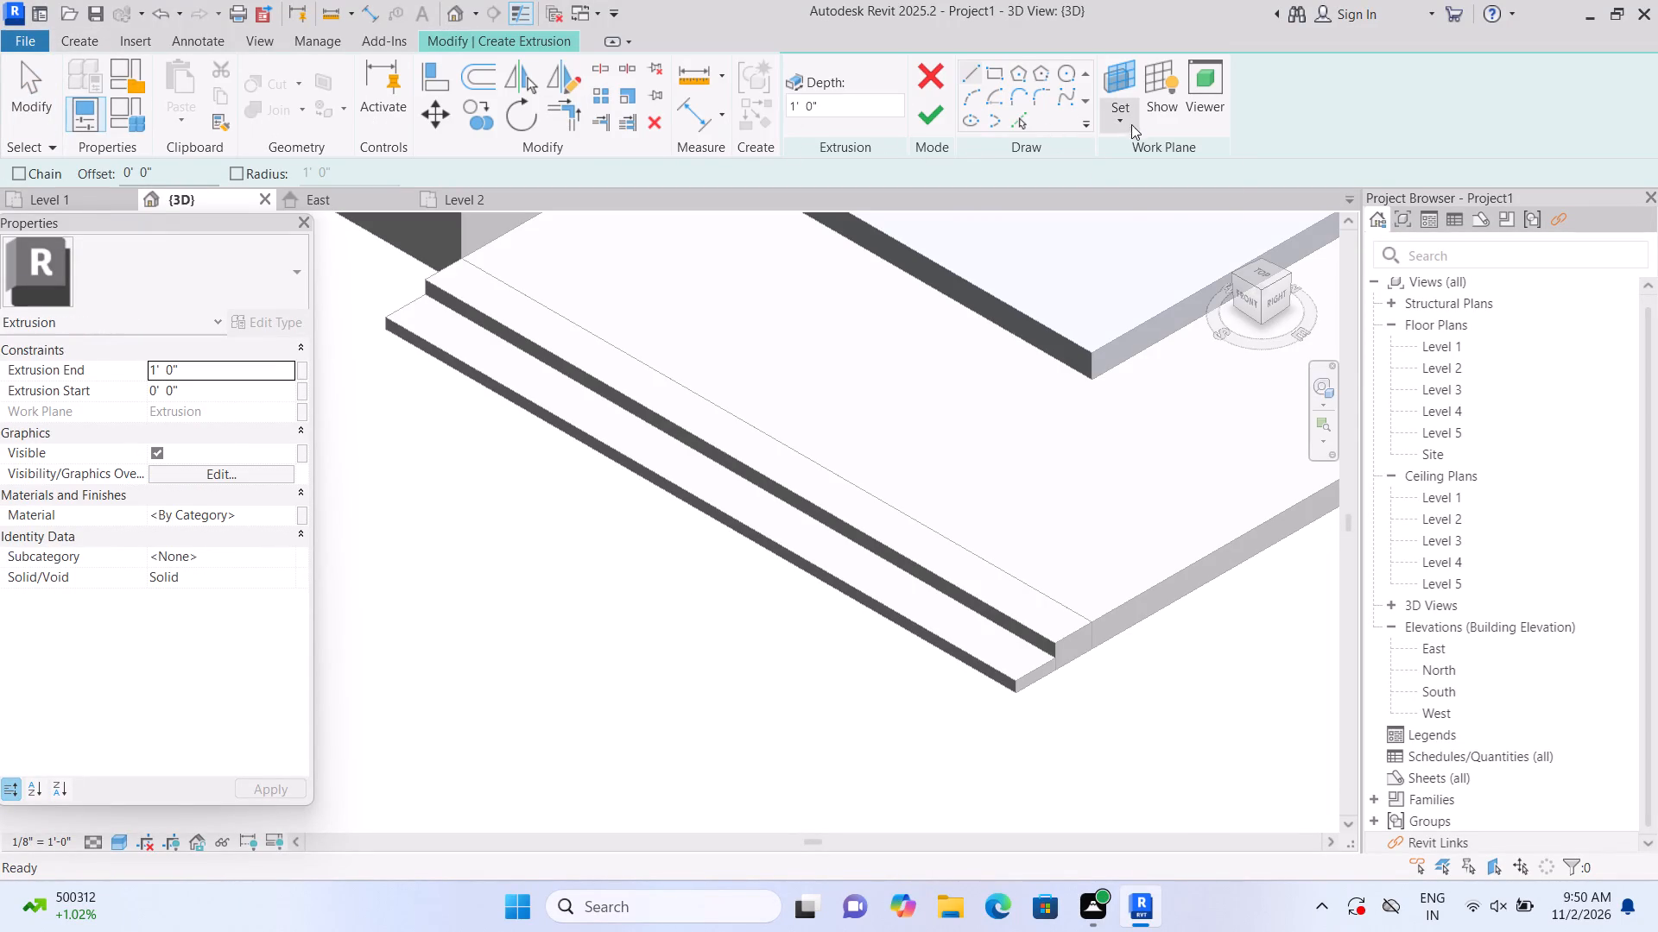
left_click(1137, 187)
scroll(868, 621, "up", 2)
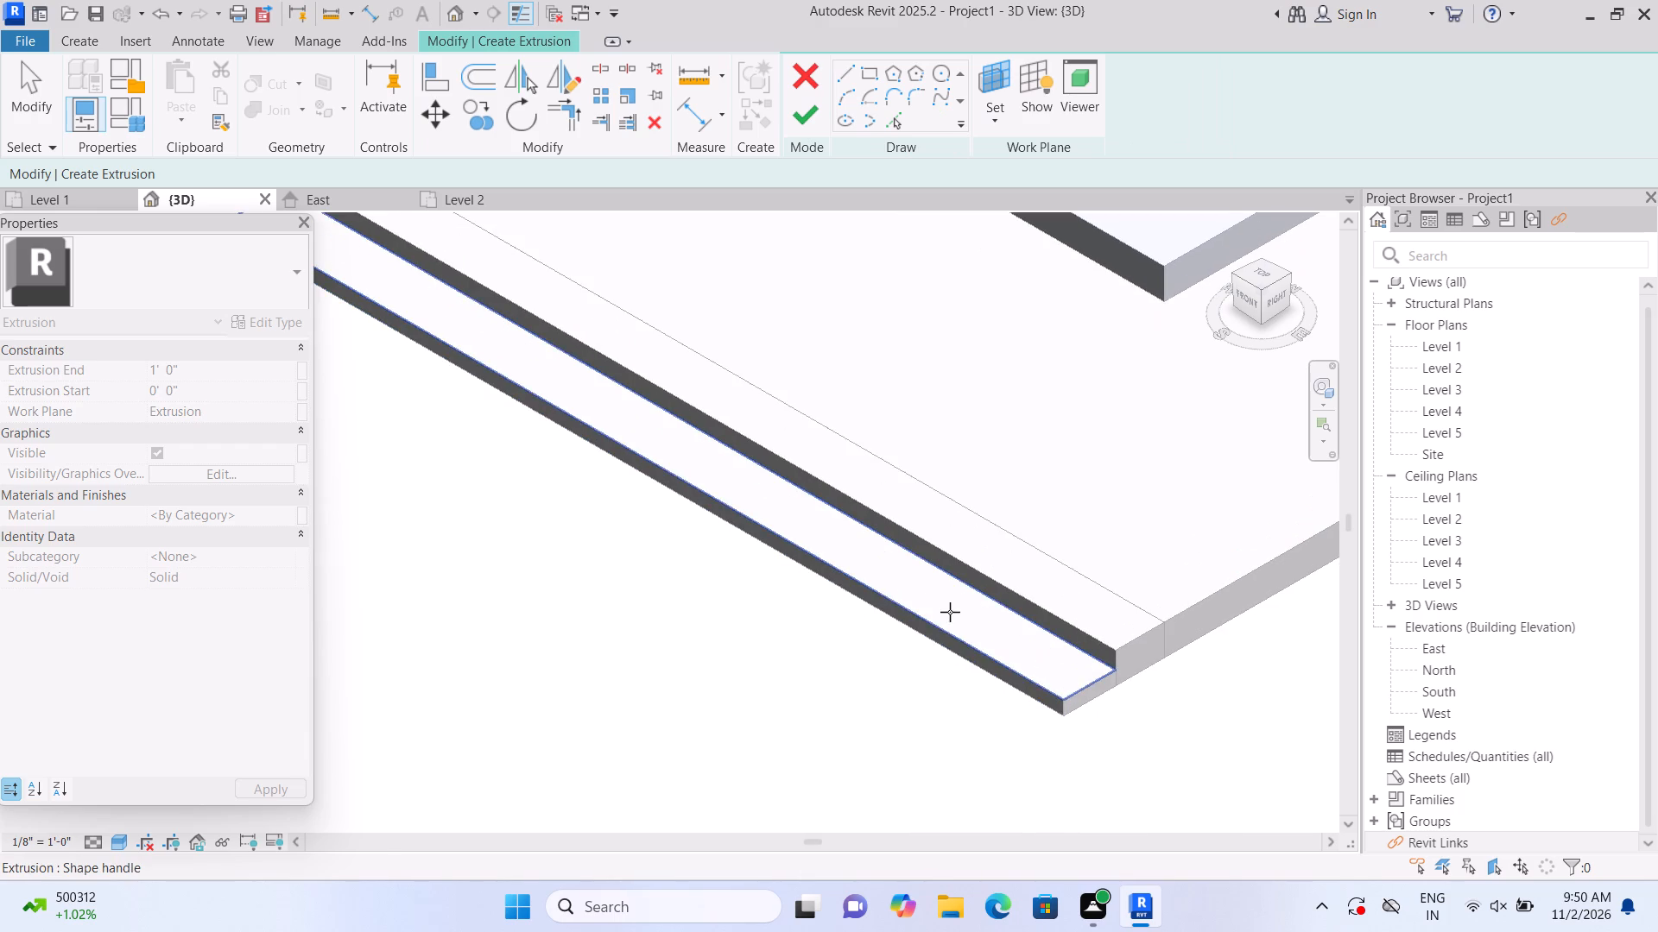
double_click(962, 649)
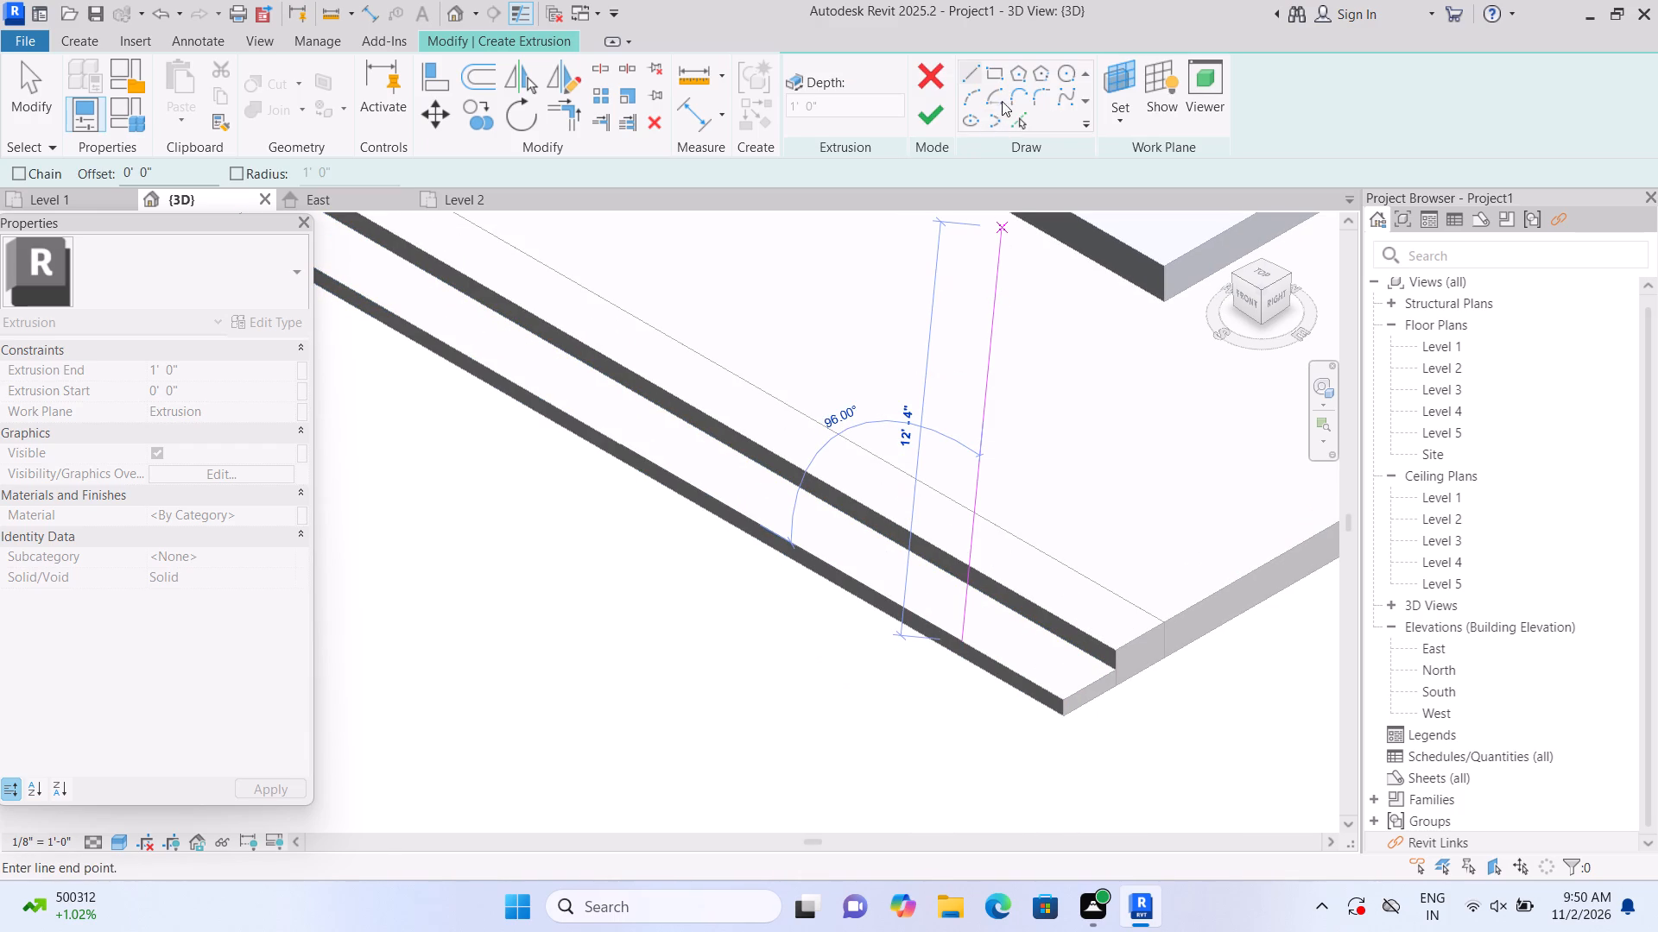
left_click(1001, 80)
scroll(608, 489, "down", 2)
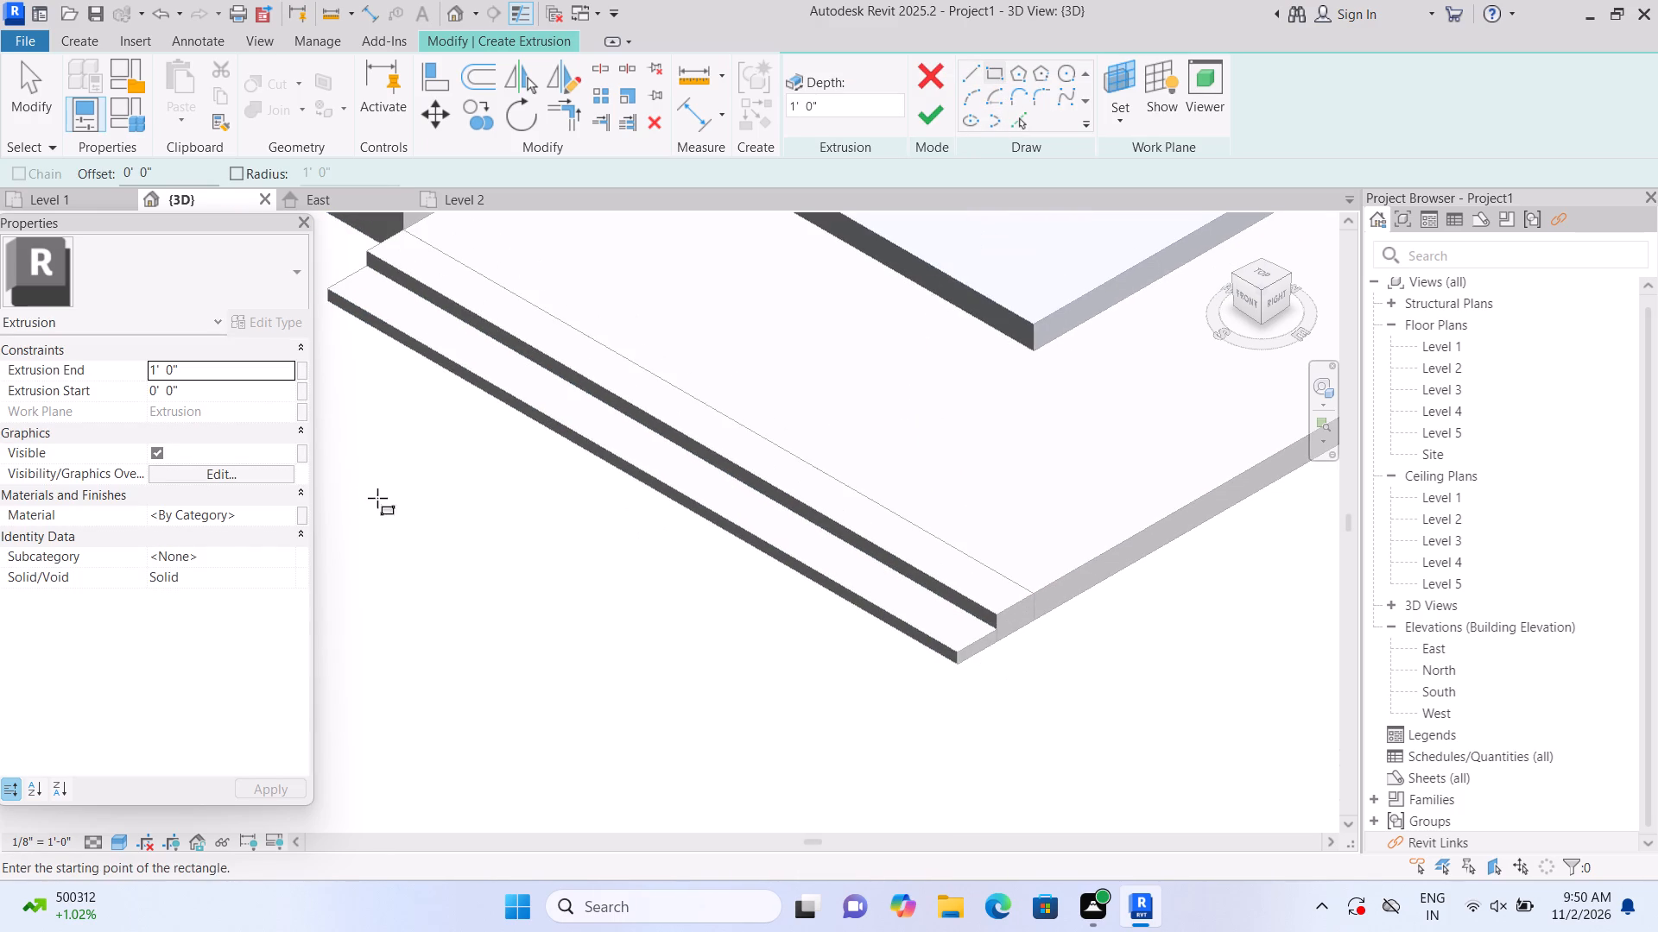
middle_click_drag(447, 536, 509, 566)
scroll(316, 364, "up", 1)
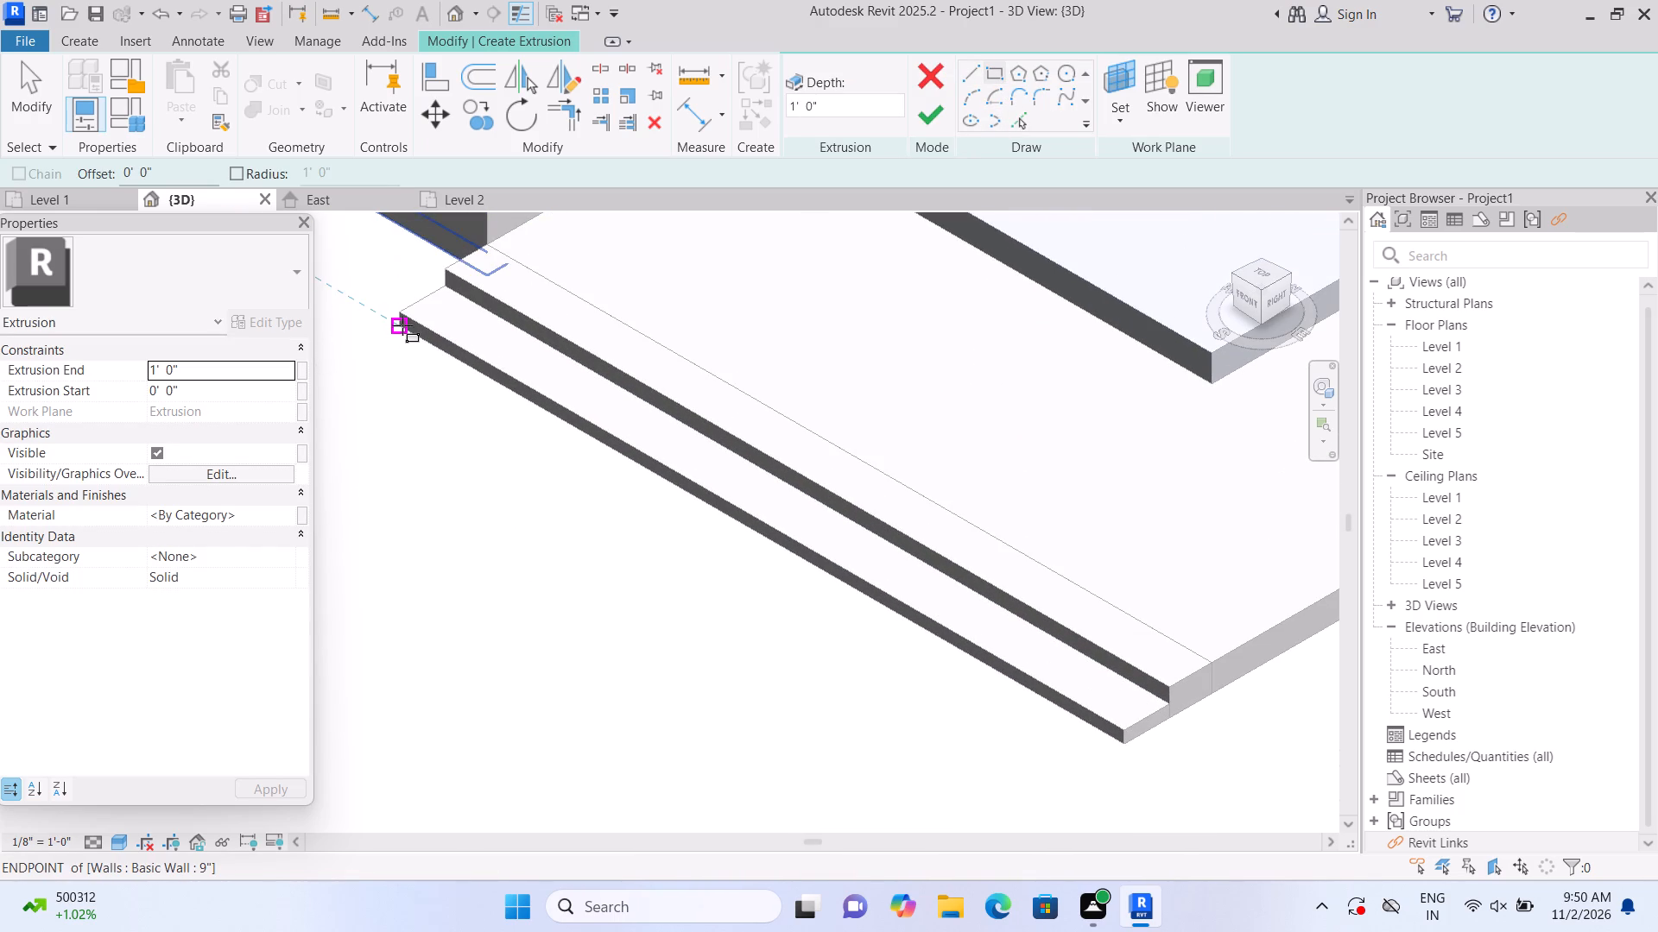
left_click(402, 325)
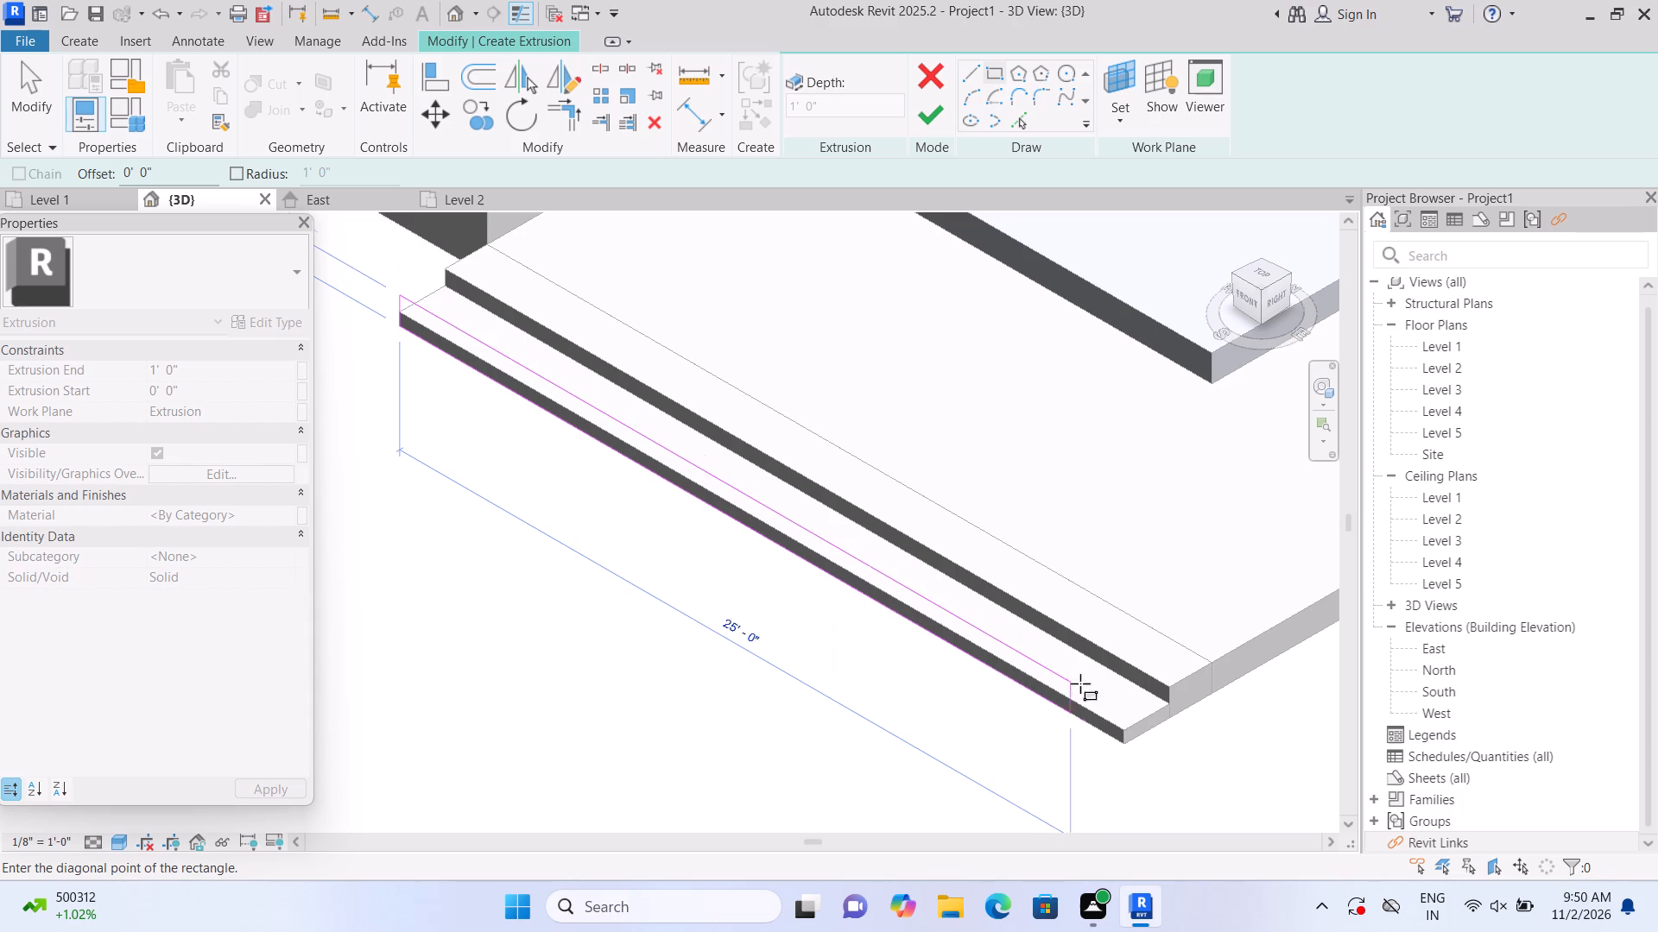
double_click(1130, 735)
left_click(920, 123)
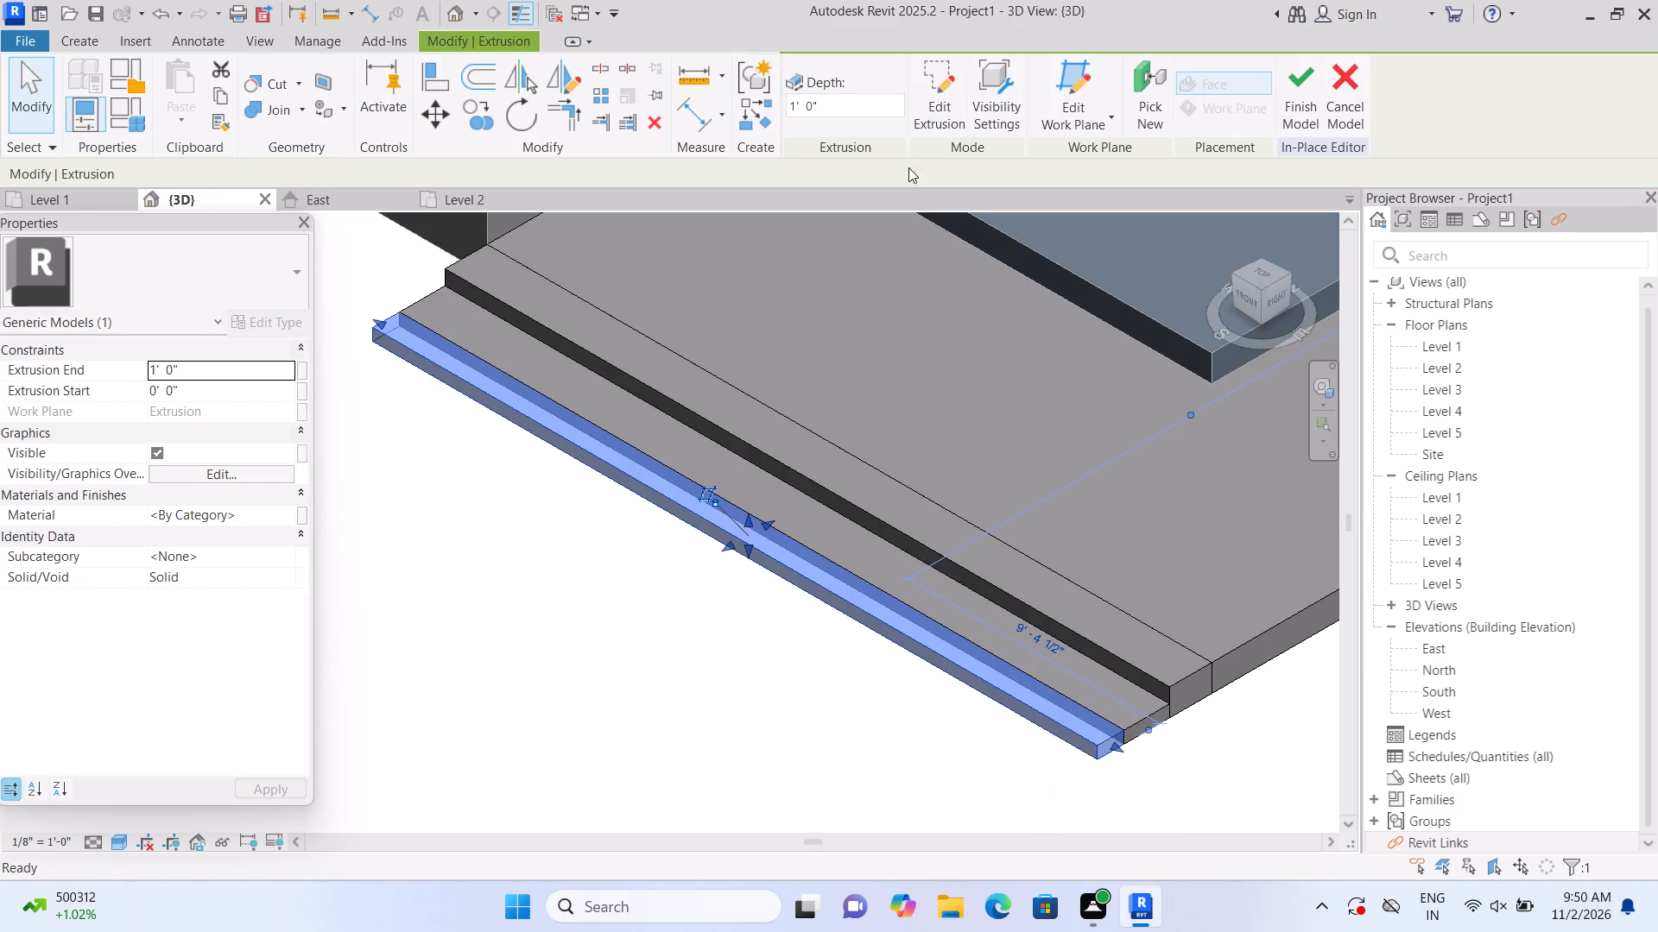
Stretch the new outermost extrusion's outer face away from the platform to a depth of about 2'-0 1/2".
scroll(829, 575, "up", 3)
scroll(728, 546, "down", 6)
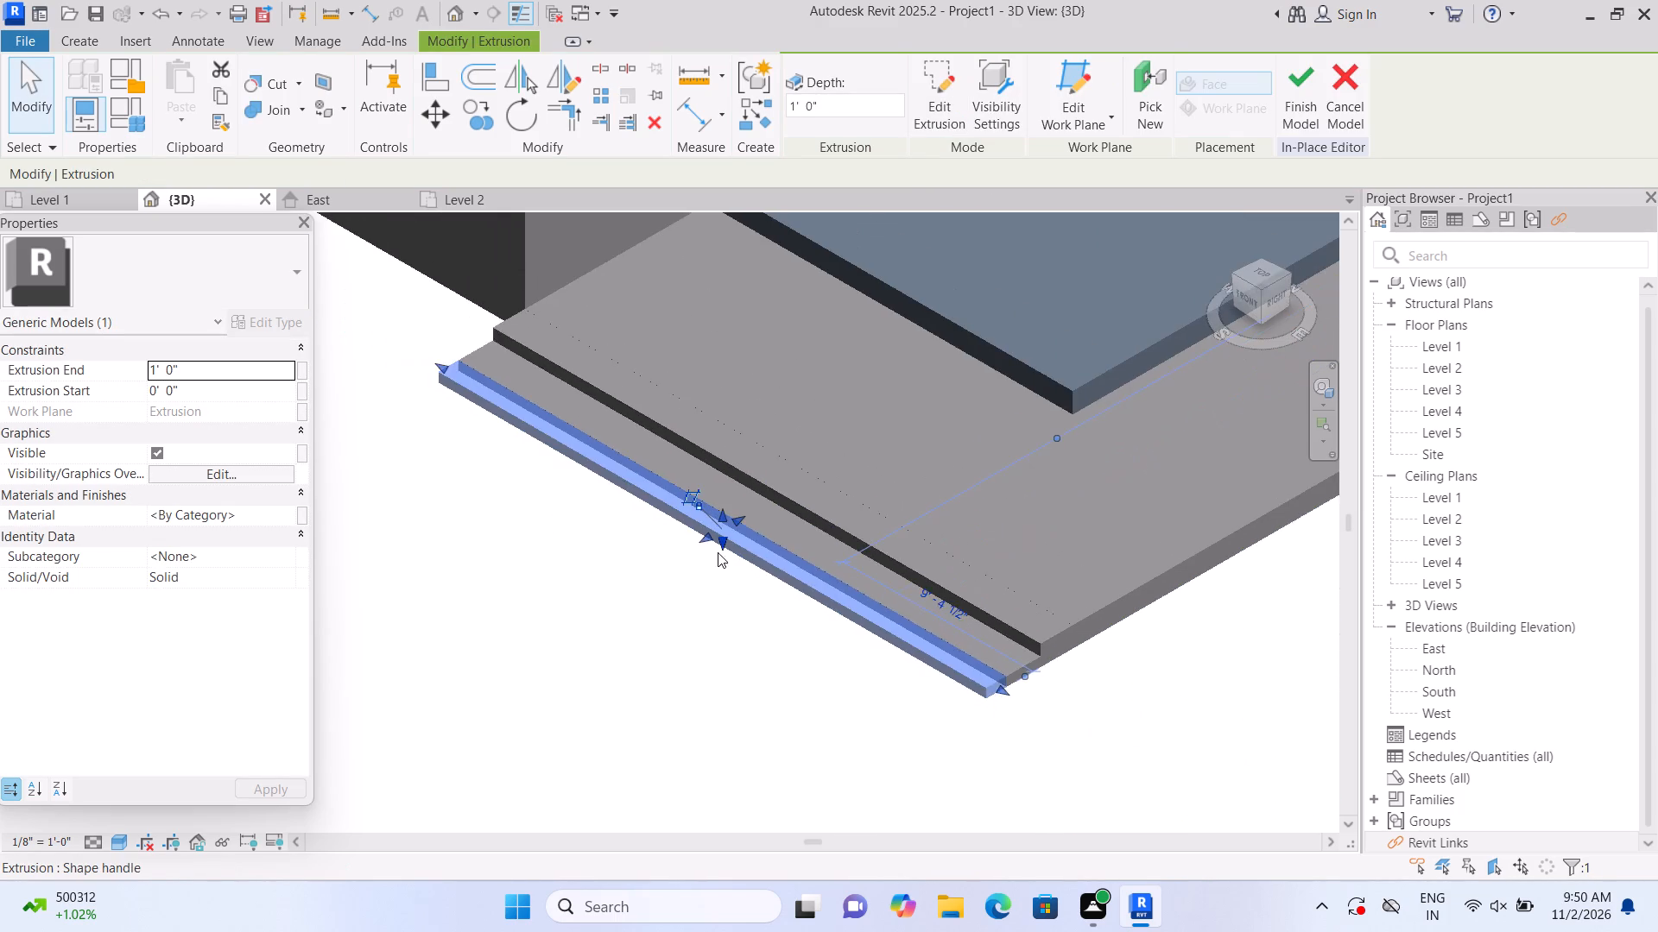
left_click_drag(706, 539, 696, 548)
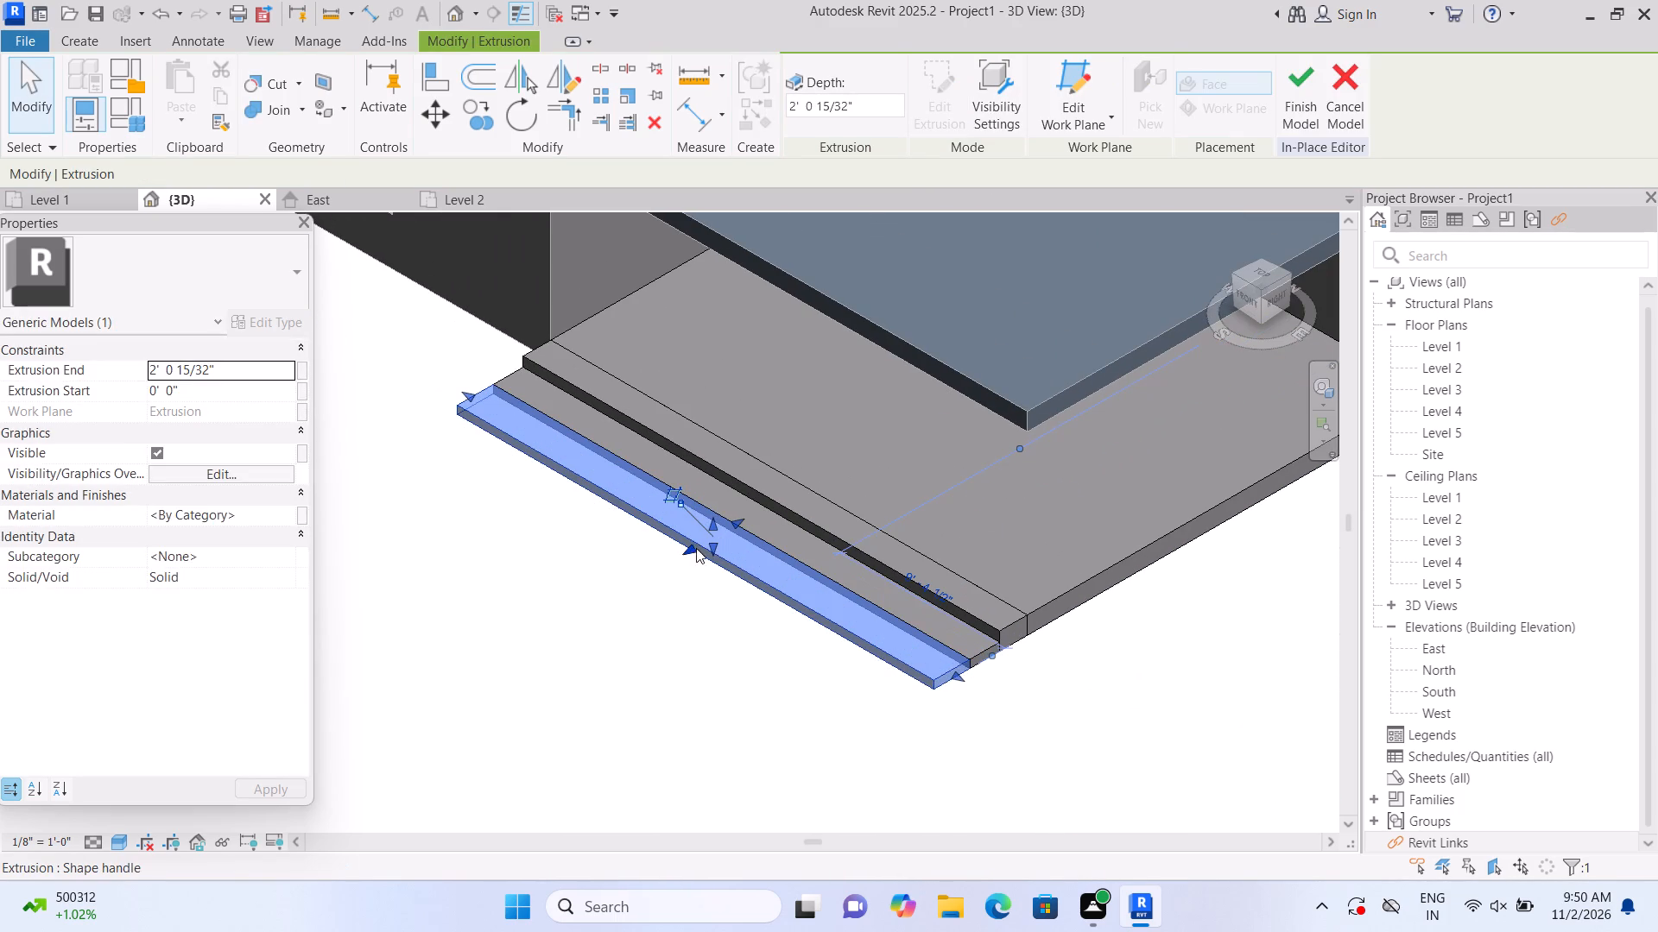
left_click(680, 580)
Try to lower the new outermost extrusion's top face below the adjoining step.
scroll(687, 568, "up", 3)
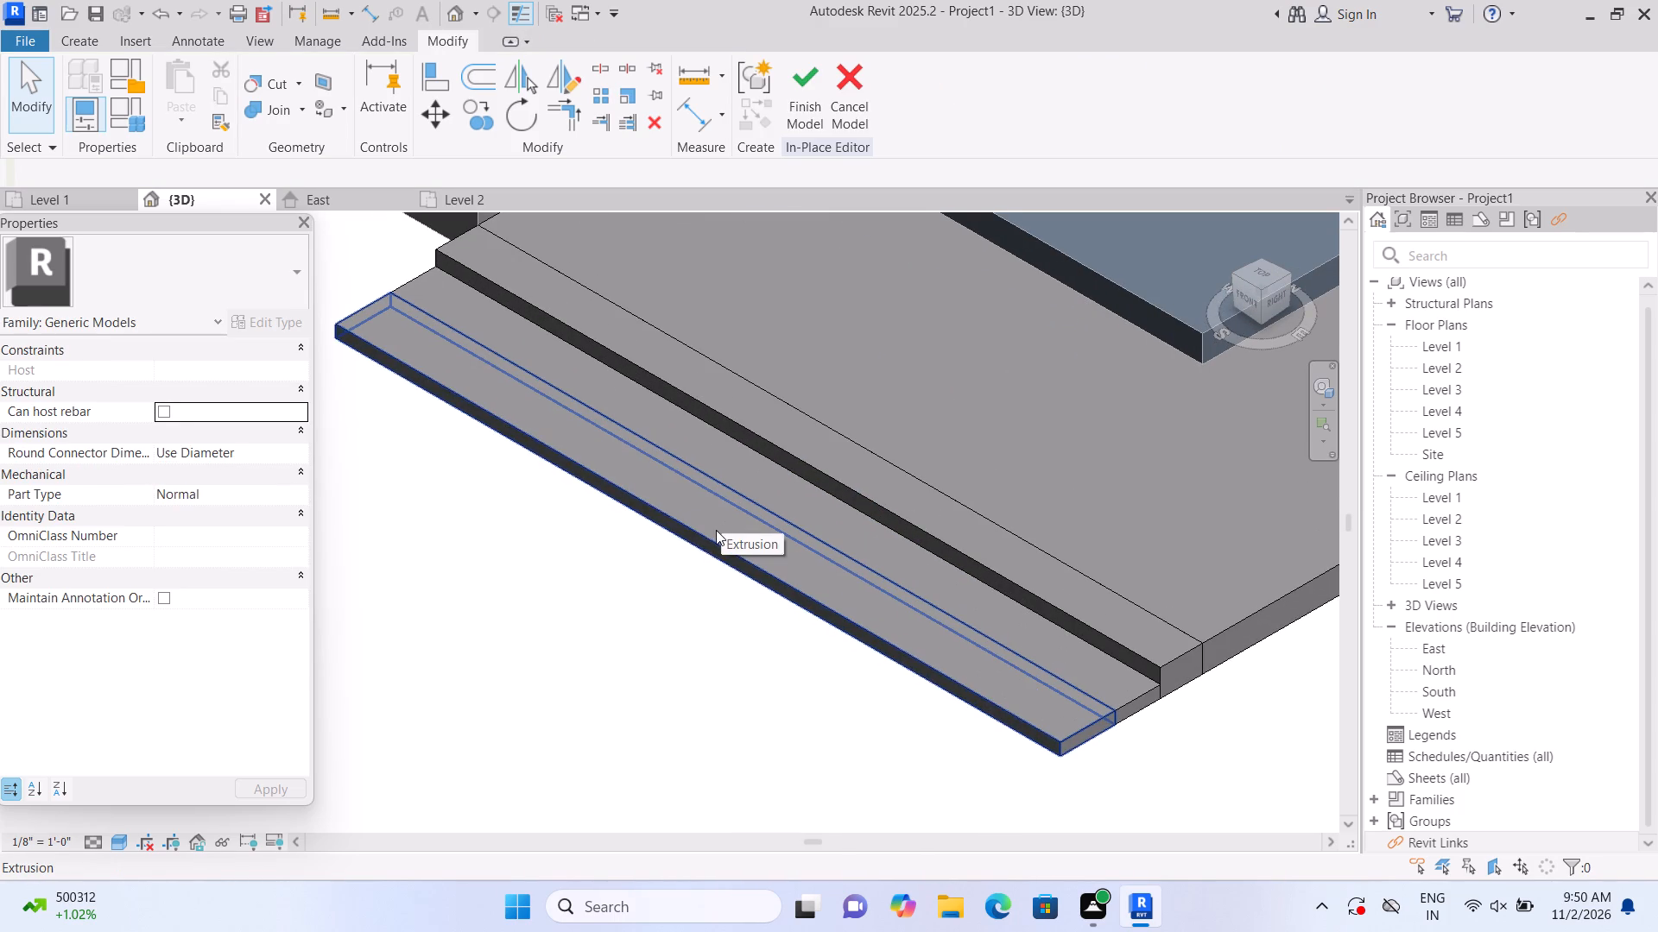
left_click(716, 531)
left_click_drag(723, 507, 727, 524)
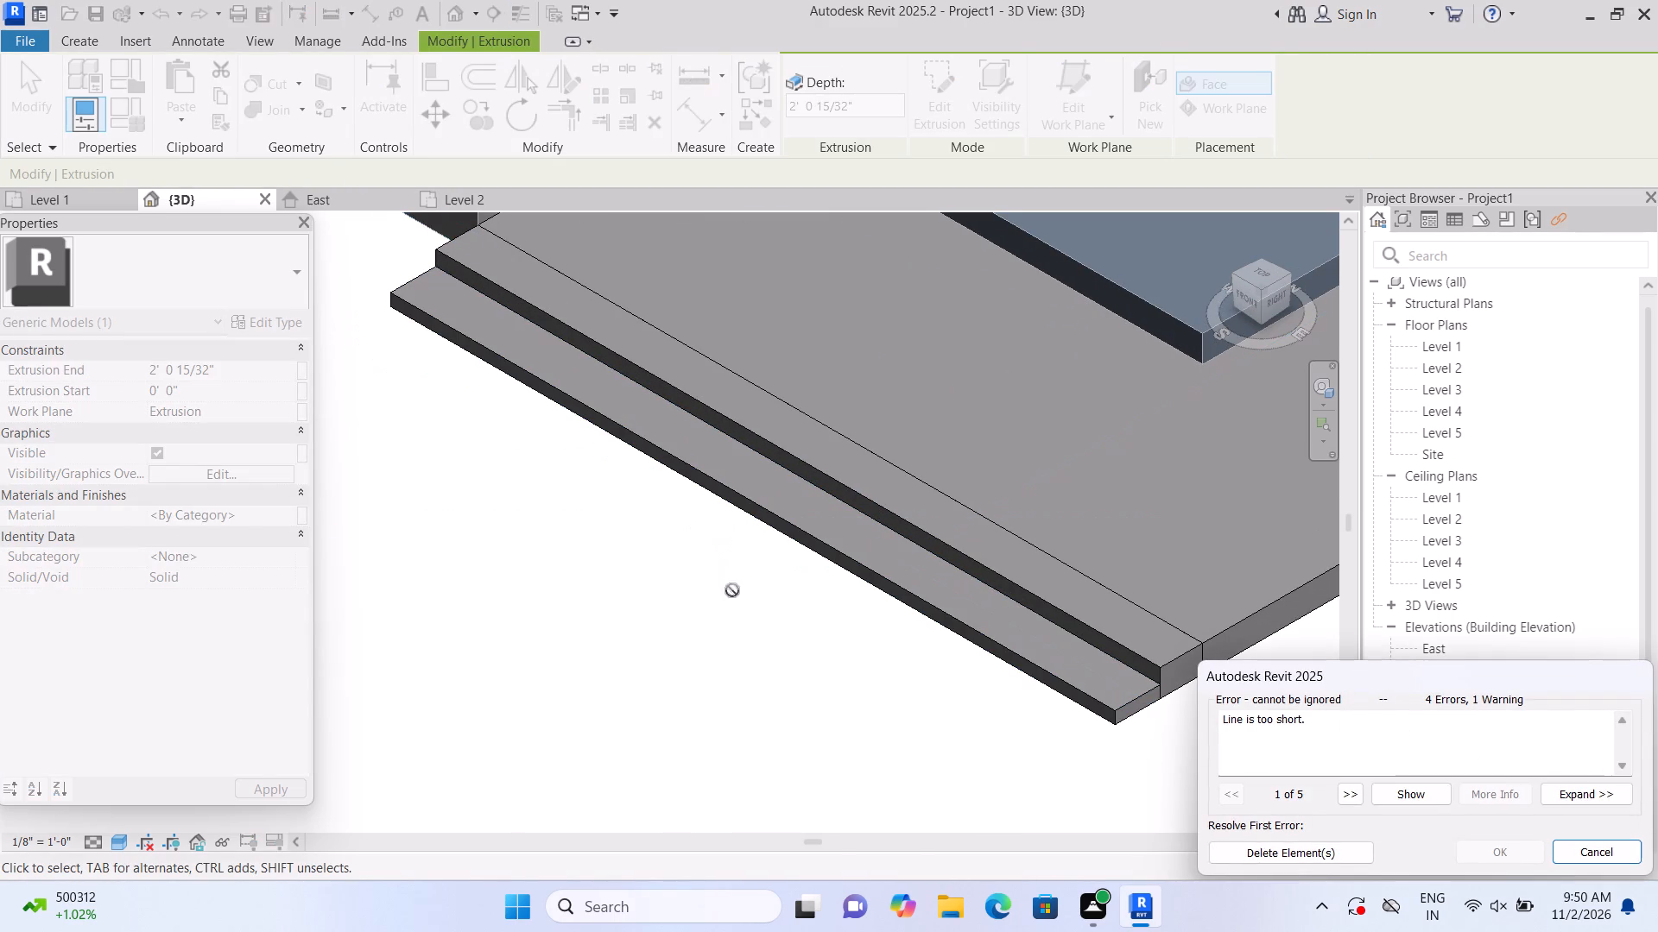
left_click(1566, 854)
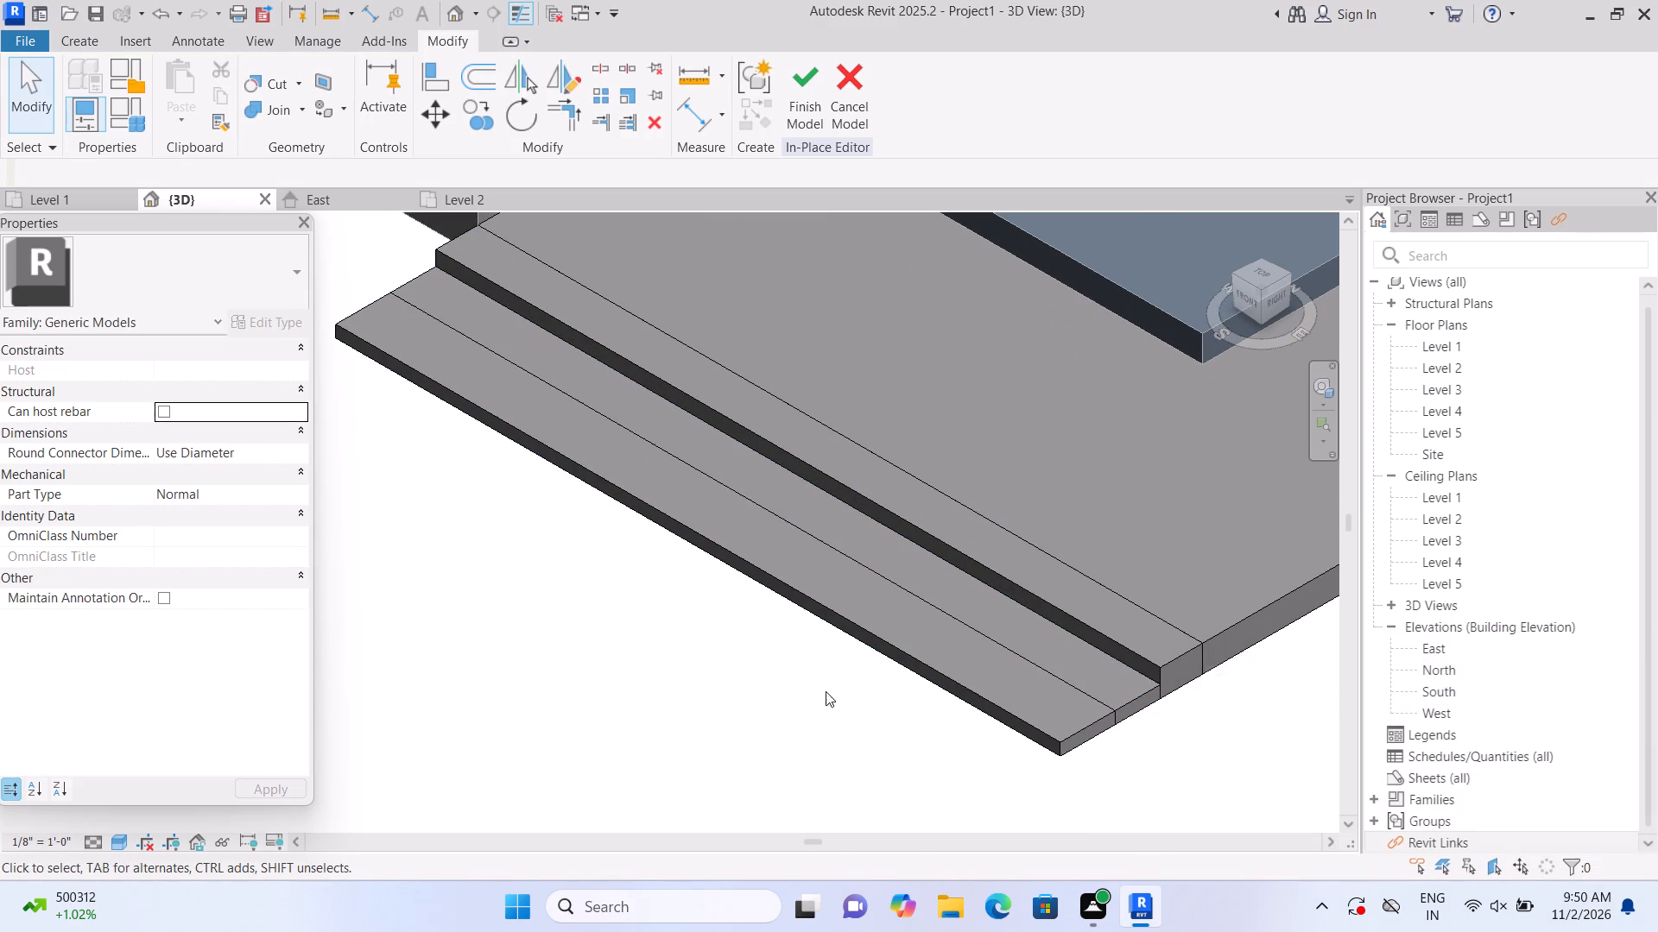
Lower the outermost extrusion's top face slightly using small adjustments of its height.
scroll(766, 670, "up", 2)
left_click(794, 528)
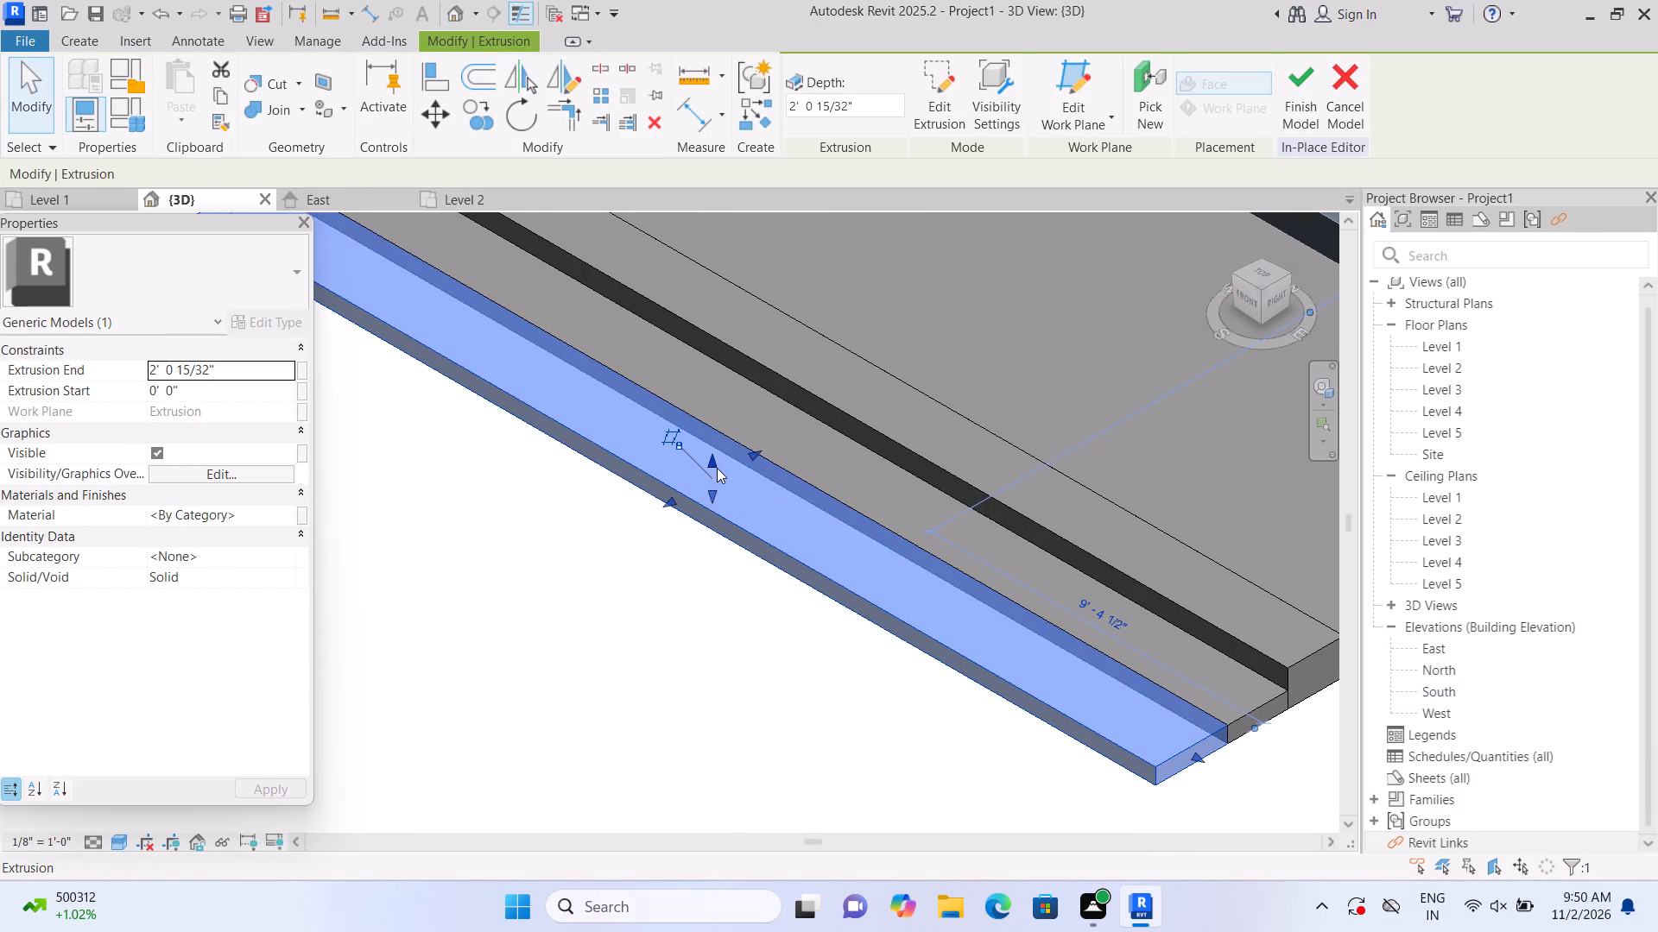
left_click_drag(712, 460, 713, 472)
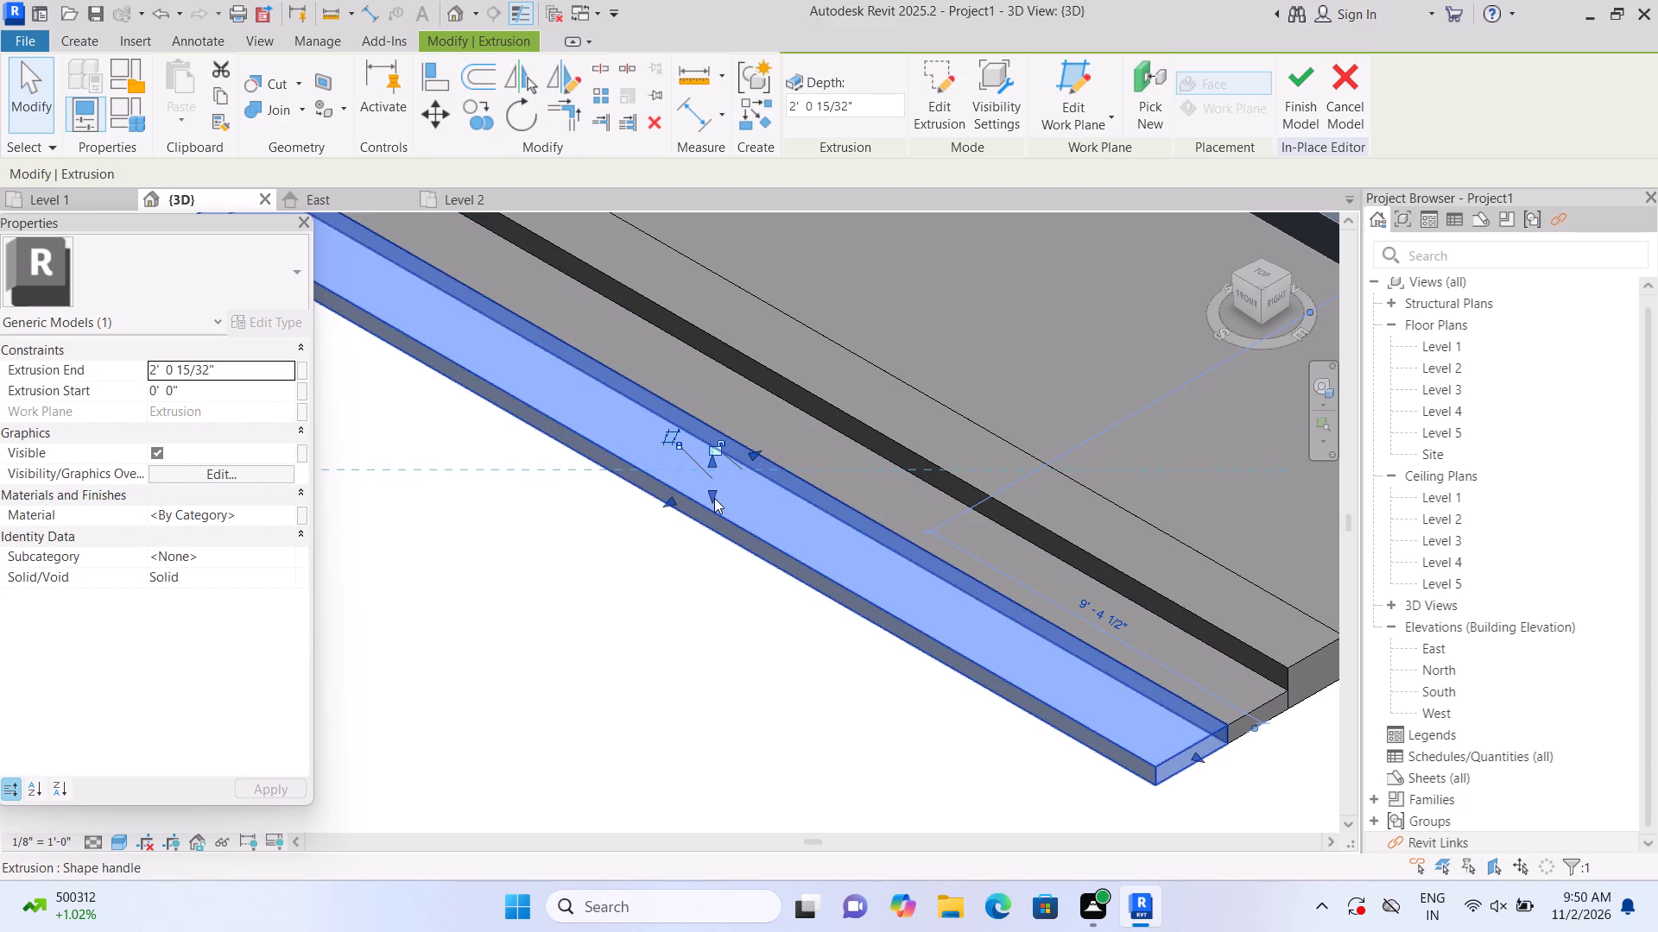
left_click_drag(712, 457, 718, 476)
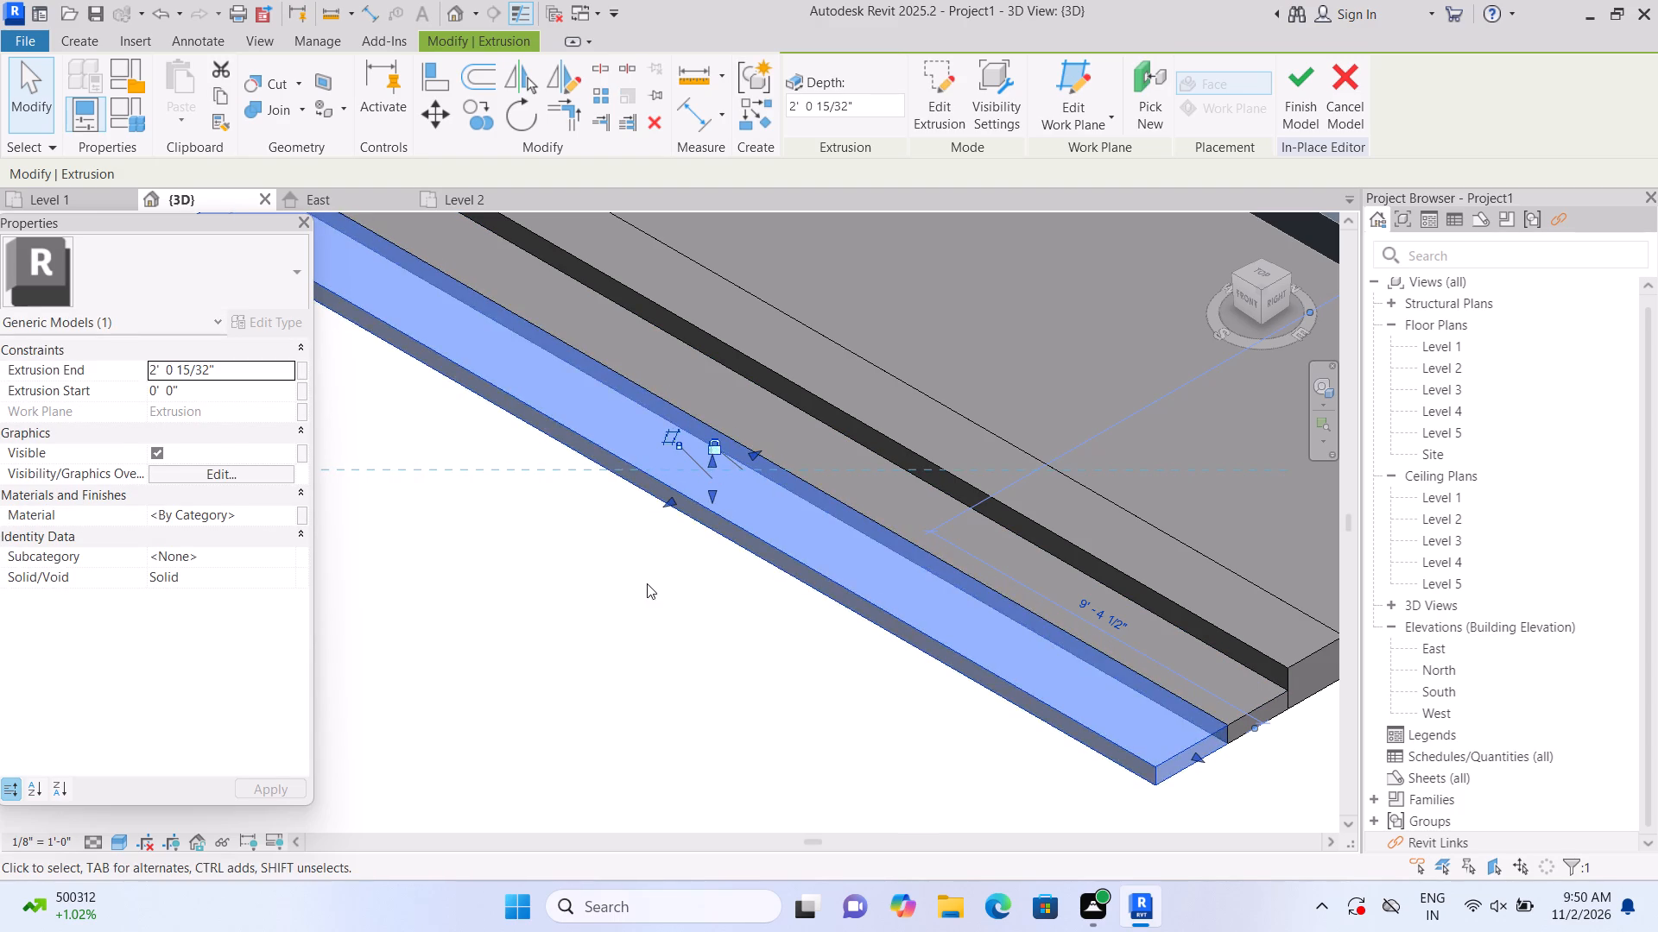
left_click(649, 583)
scroll(674, 511, "up", 1)
left_click(687, 483)
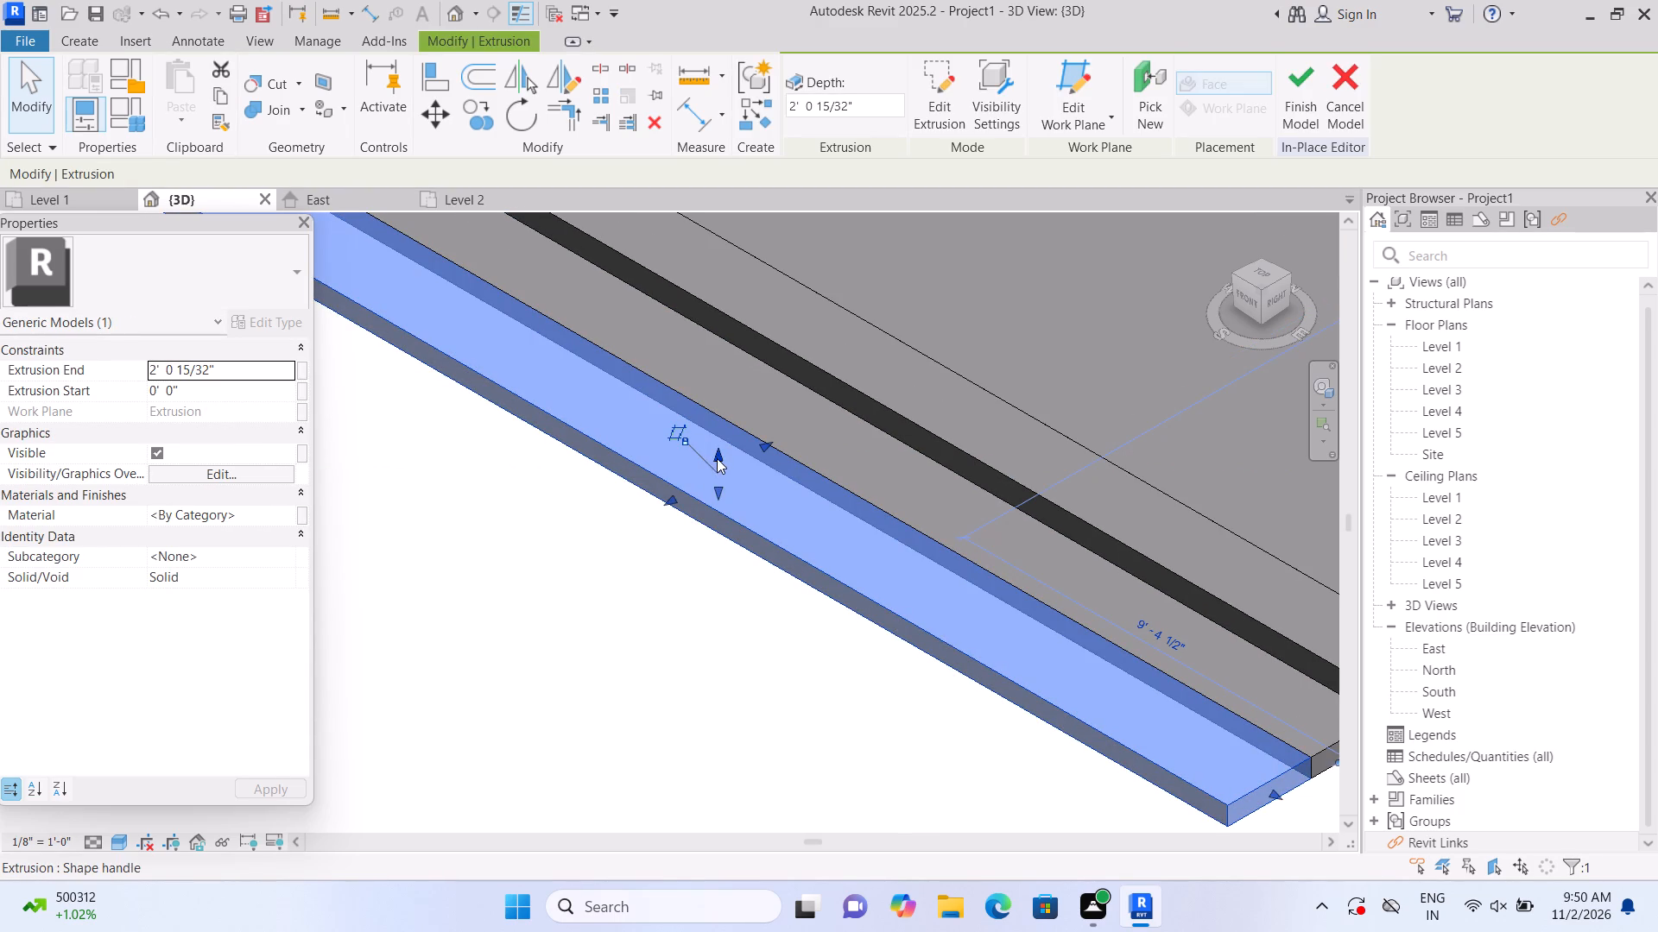
left_click_drag(718, 454, 723, 469)
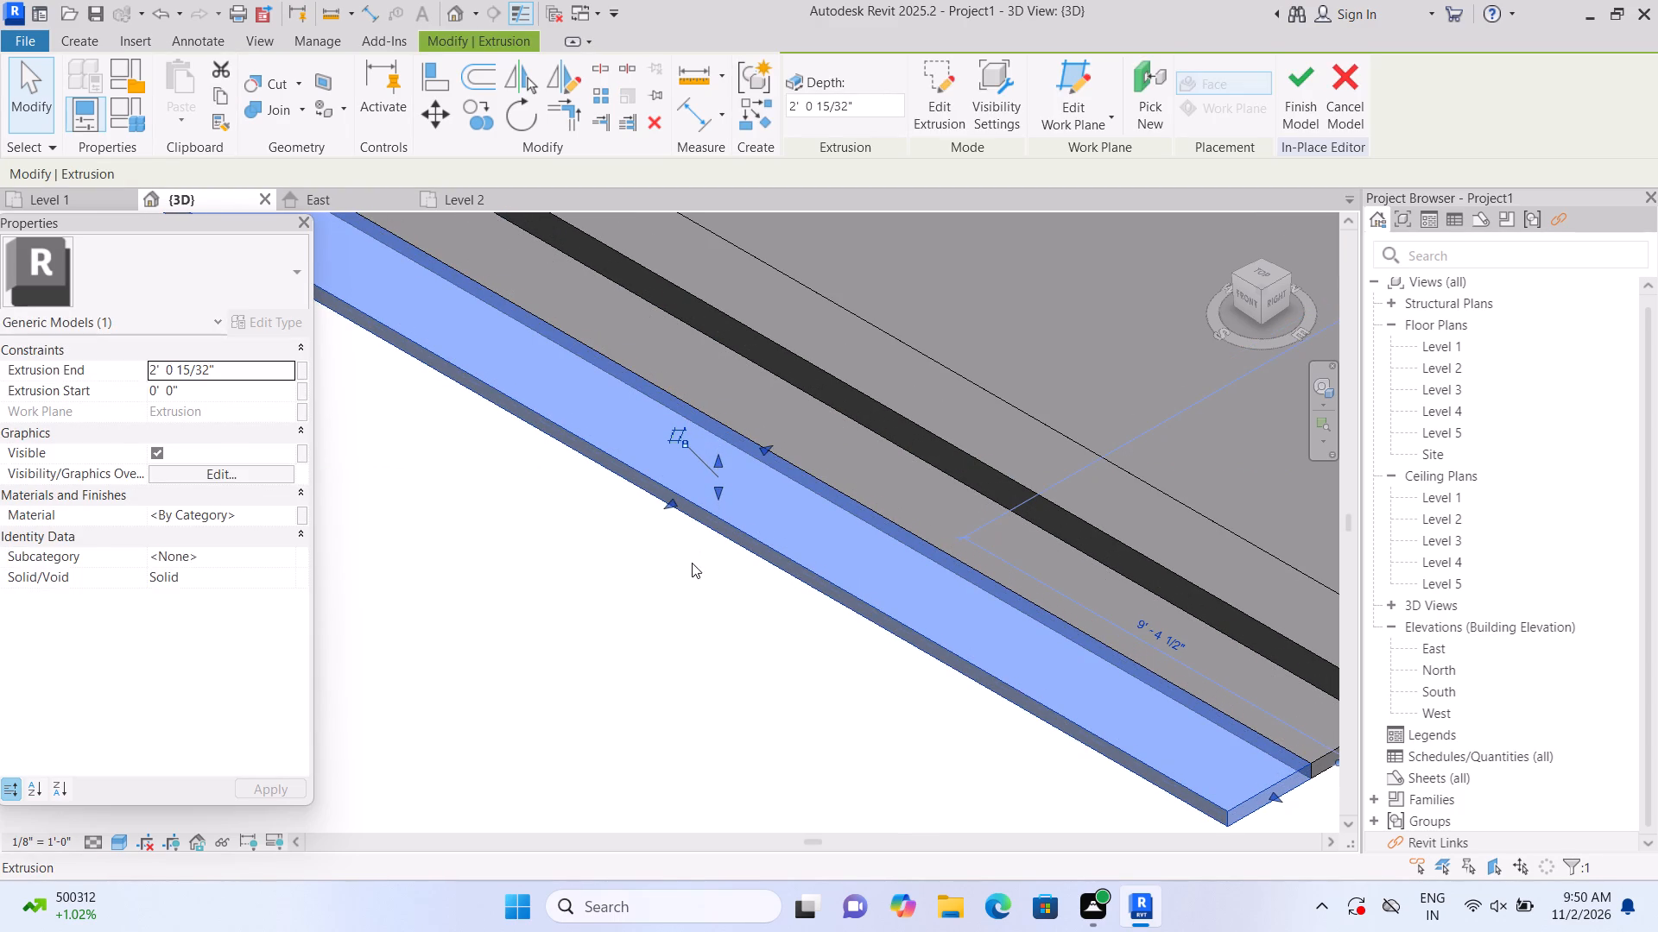
left_click(692, 563)
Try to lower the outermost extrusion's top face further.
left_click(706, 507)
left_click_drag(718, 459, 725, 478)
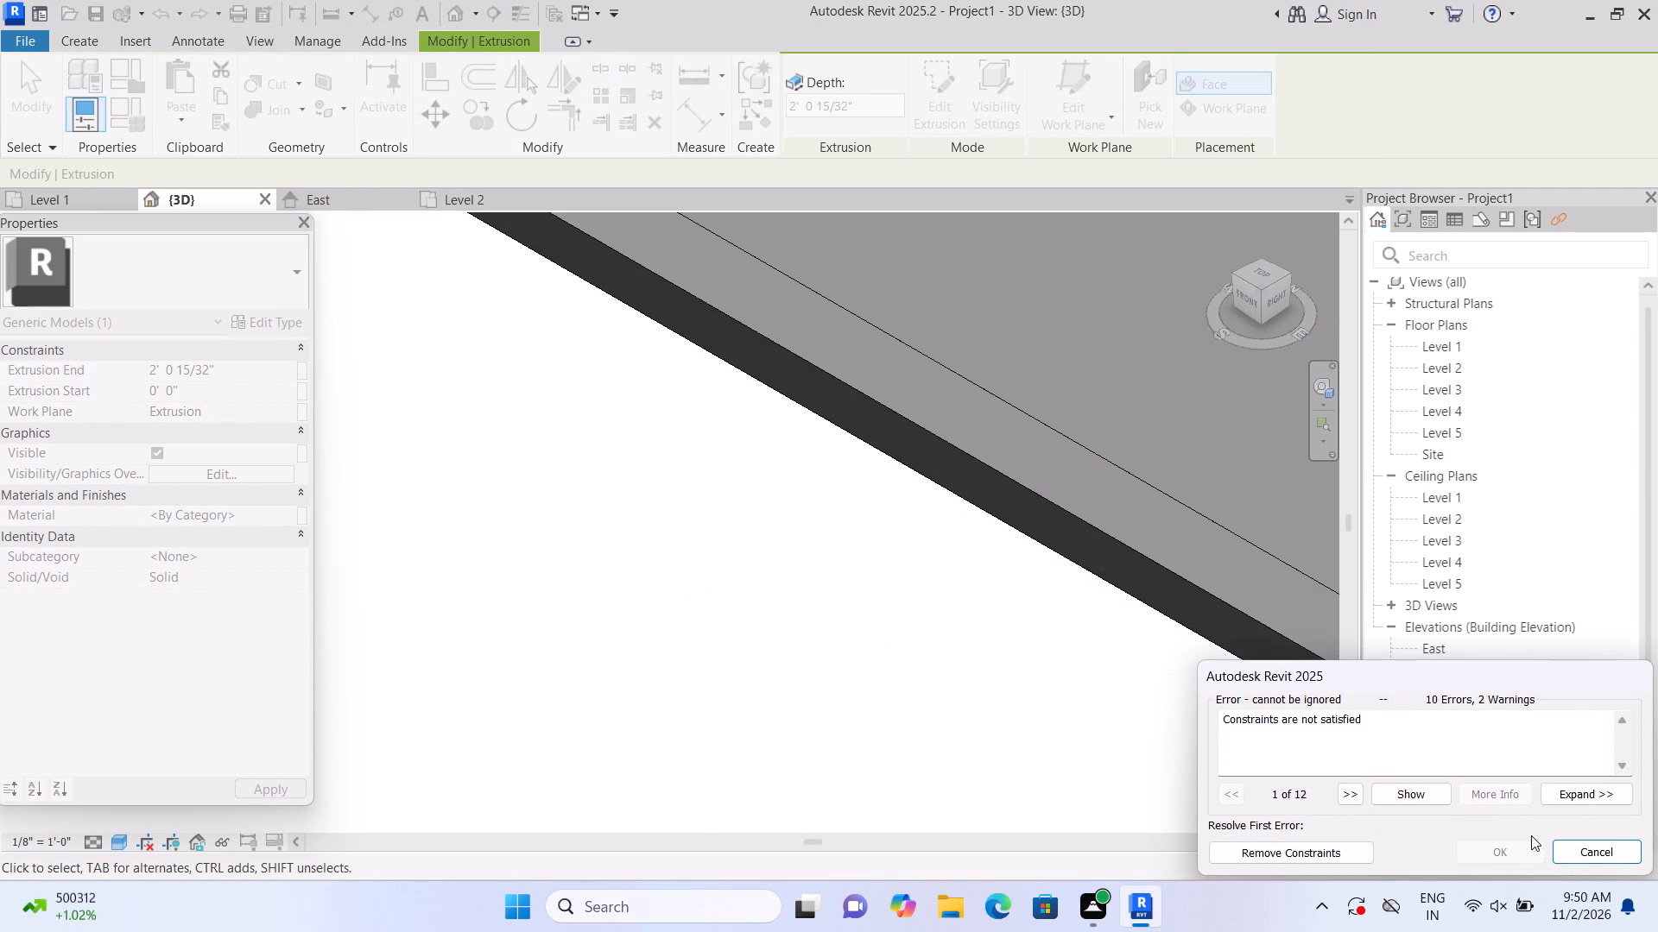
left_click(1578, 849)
Examine the entrance platform and its steps in relation to the rest of the building.
scroll(1357, 773, "down", 3)
scroll(1163, 786, "down", 4)
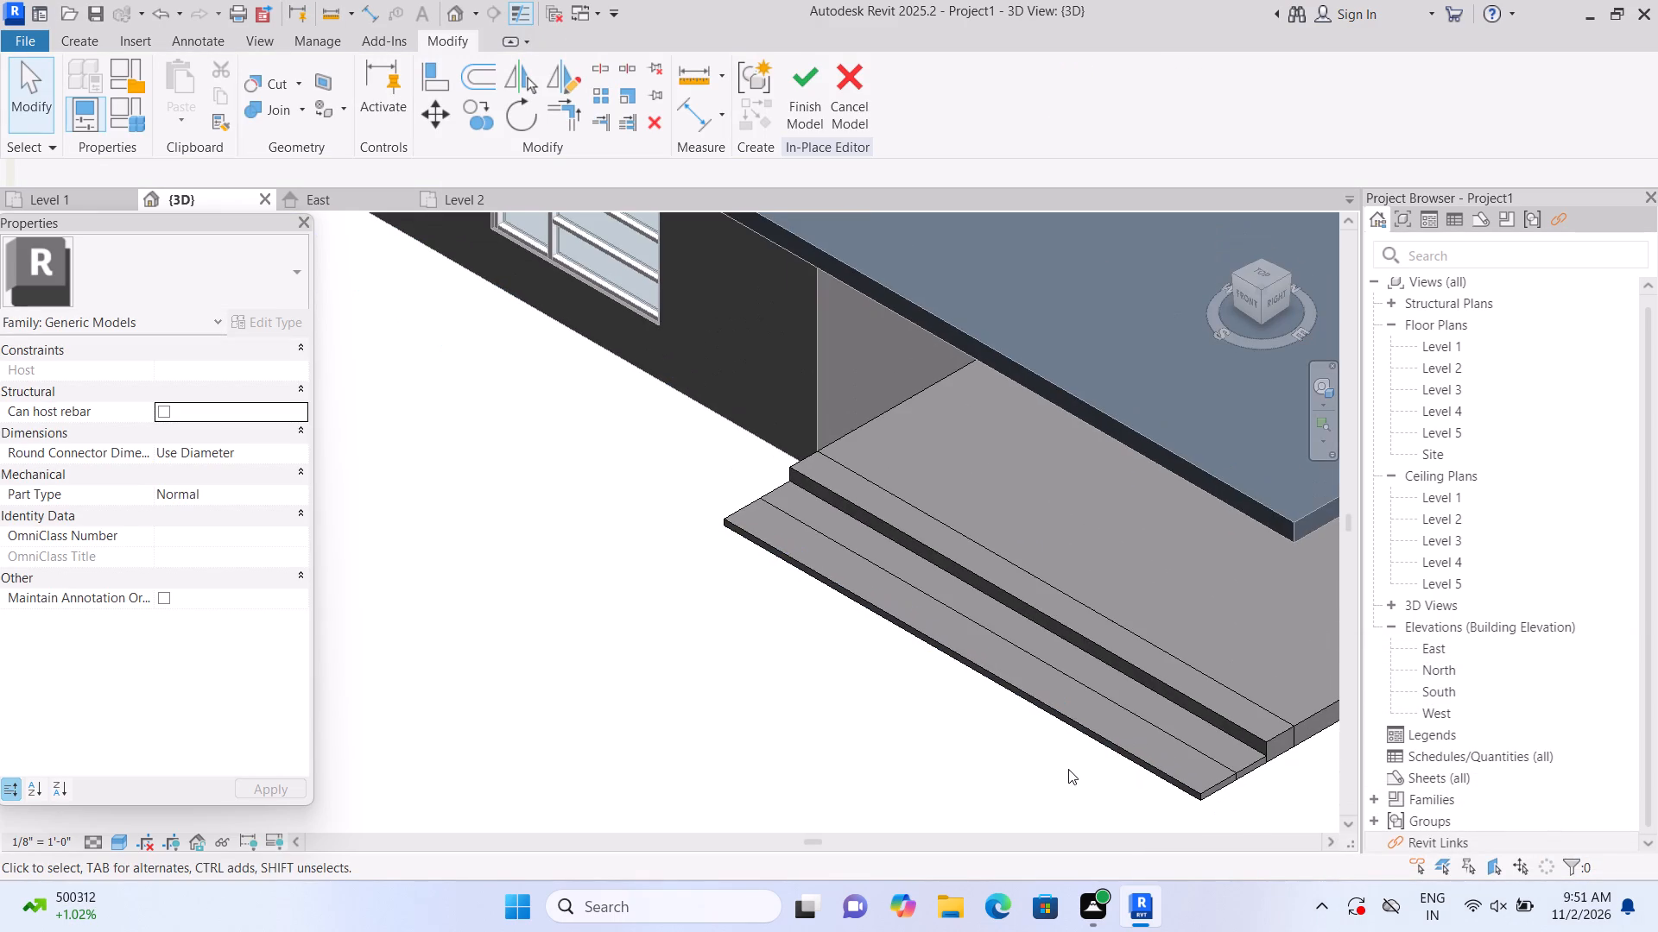
middle_click_drag(1036, 774, 740, 746)
scroll(946, 740, "up", 1)
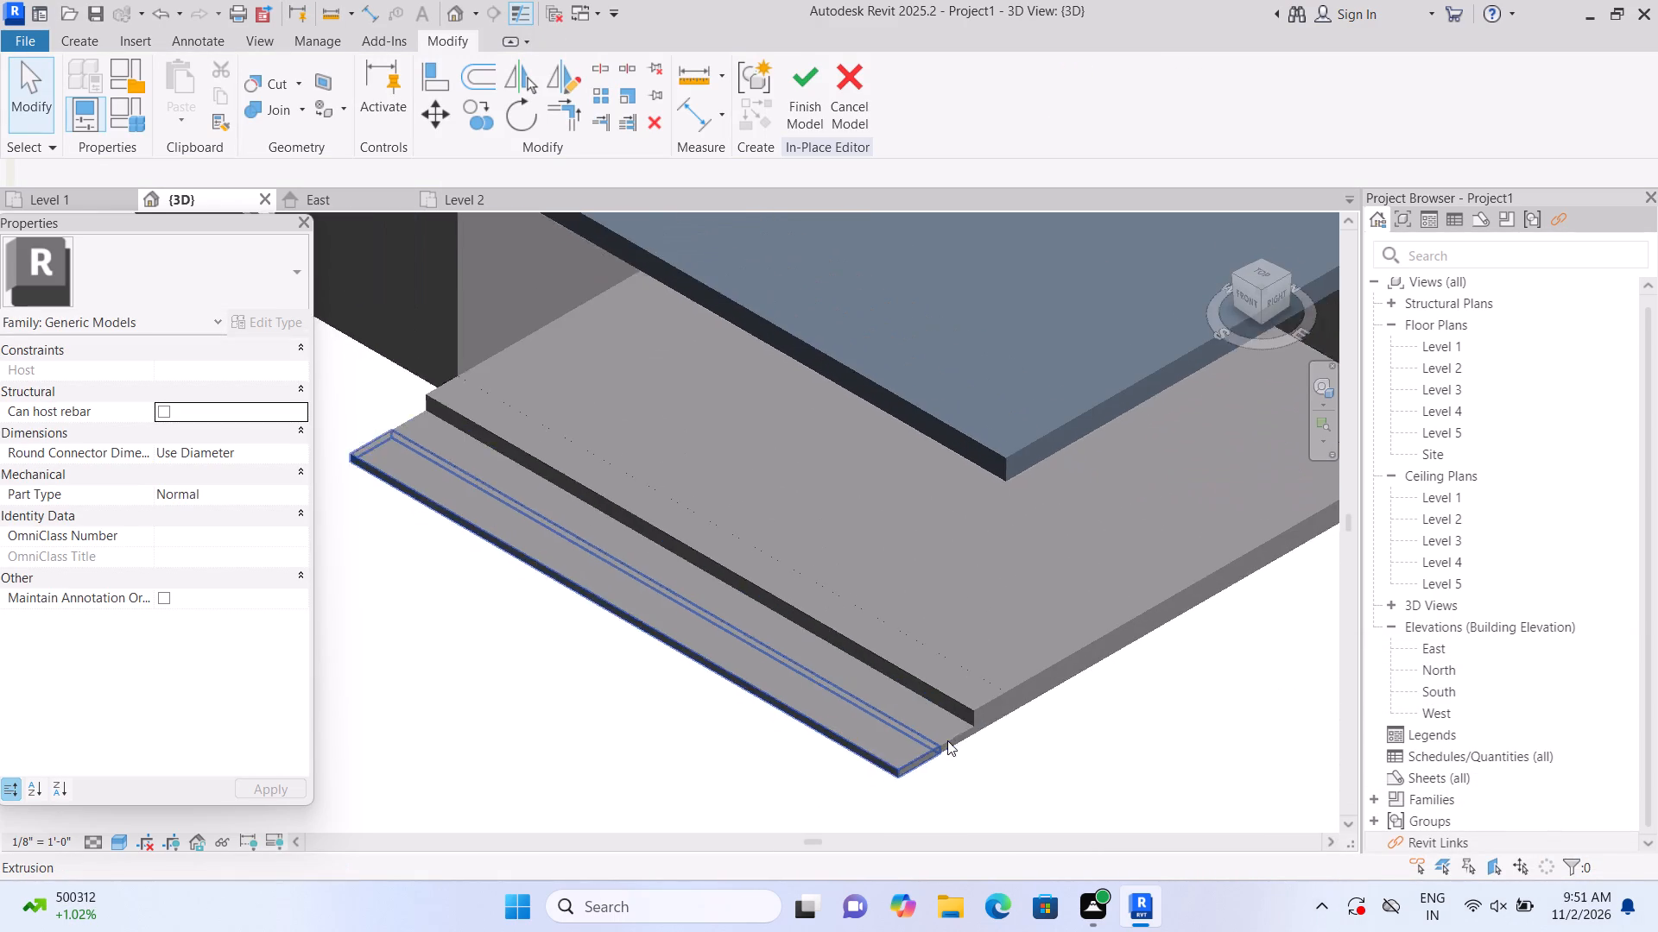
scroll(947, 740, "up", 1)
scroll(970, 716, "down", 4)
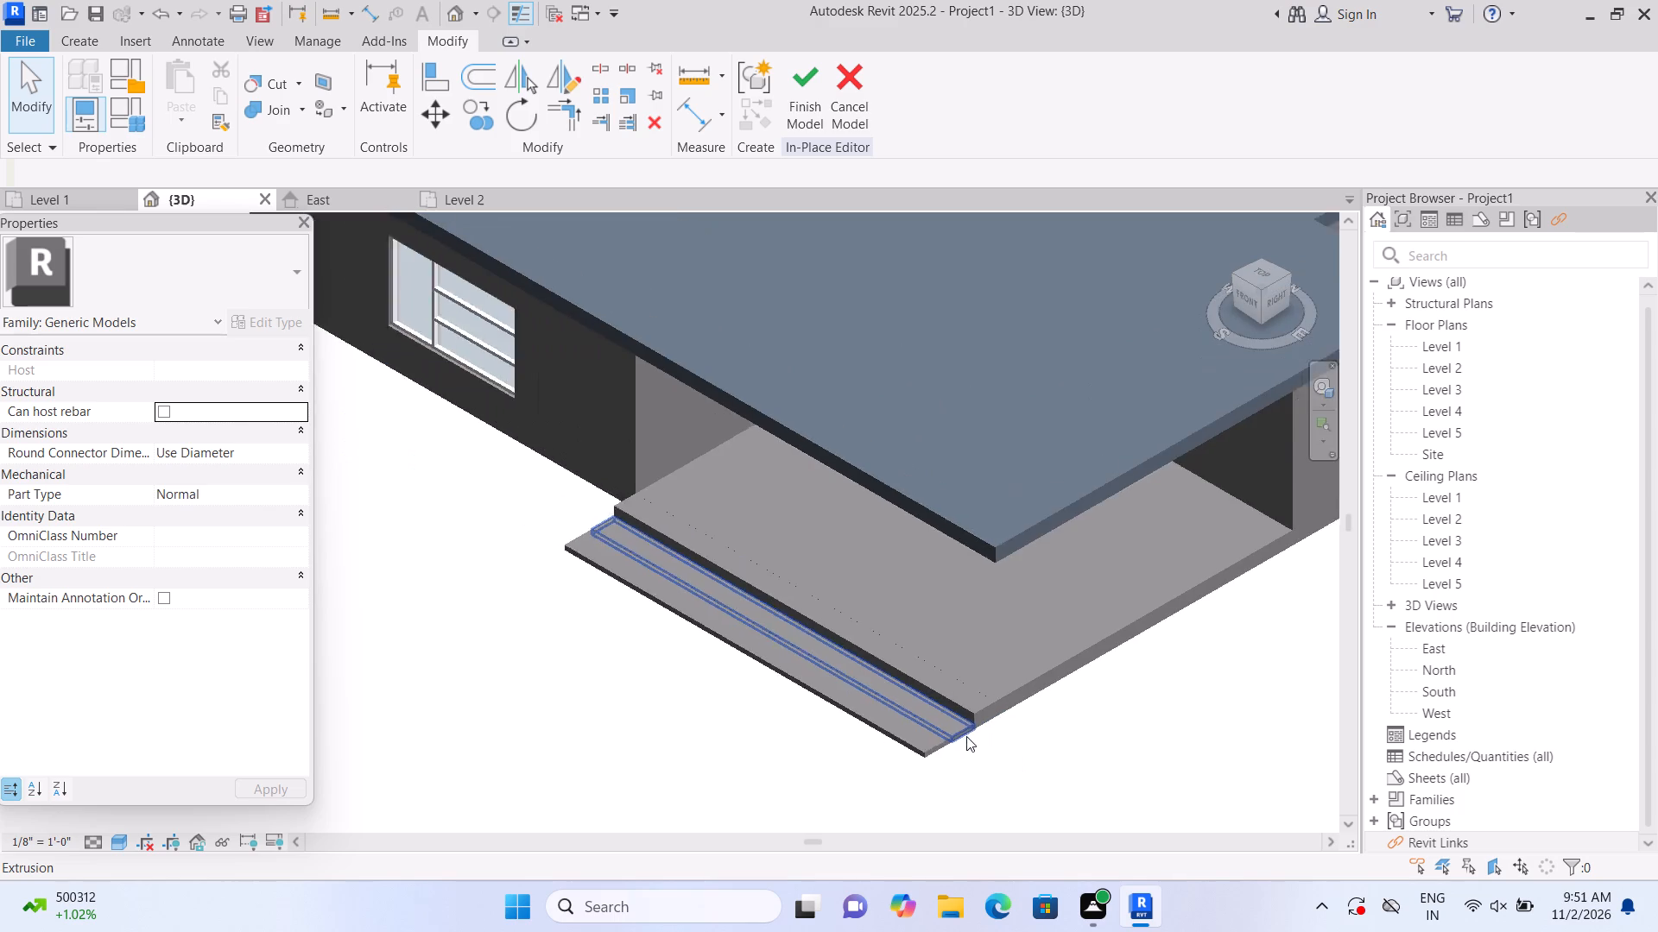
scroll(966, 736, "down", 2)
middle_click_drag(1183, 602, 1109, 660)
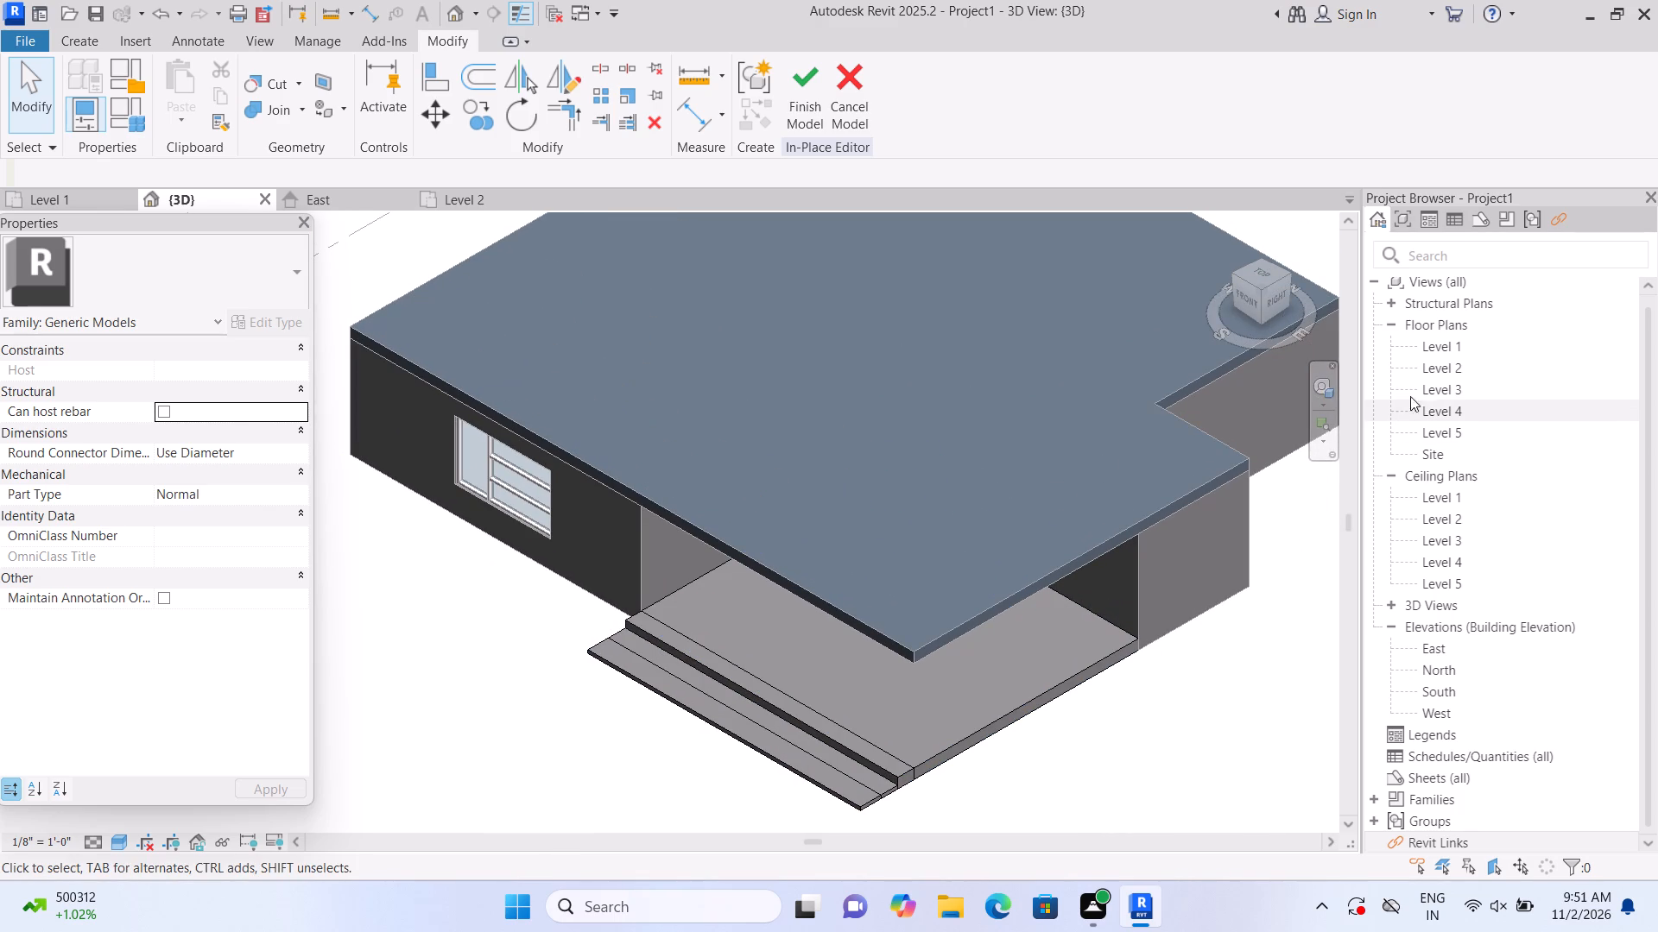
Open the Level 2 floor plan and finish the in-place entrance model without saving the project.
double_click(1422, 370)
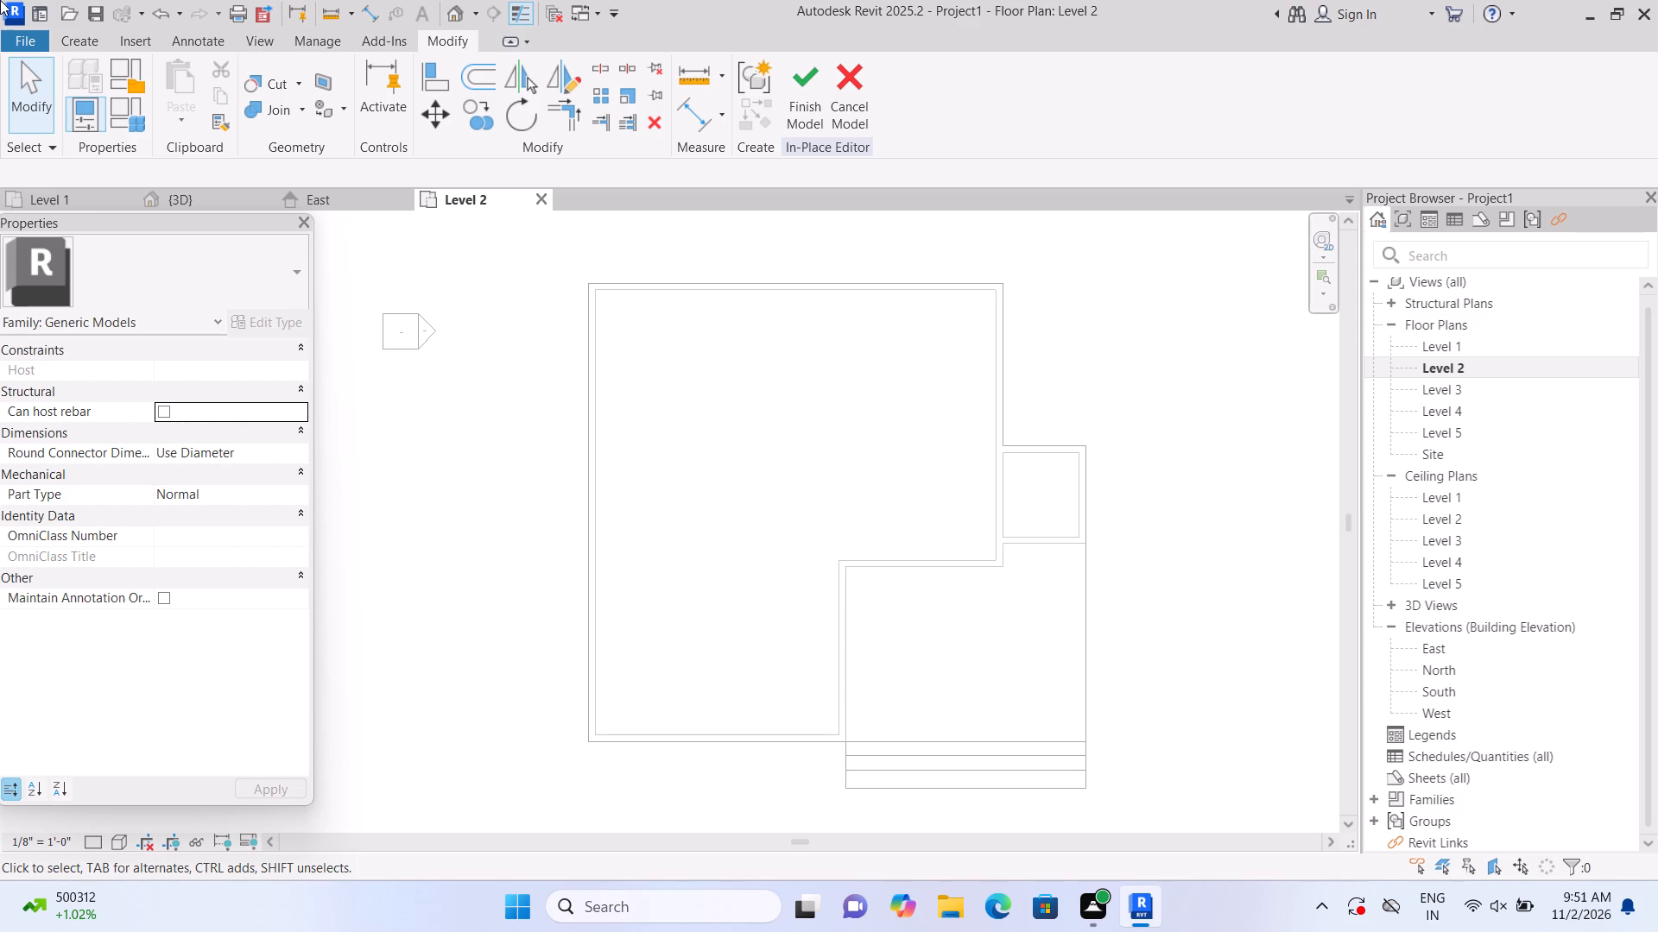
left_click(811, 118)
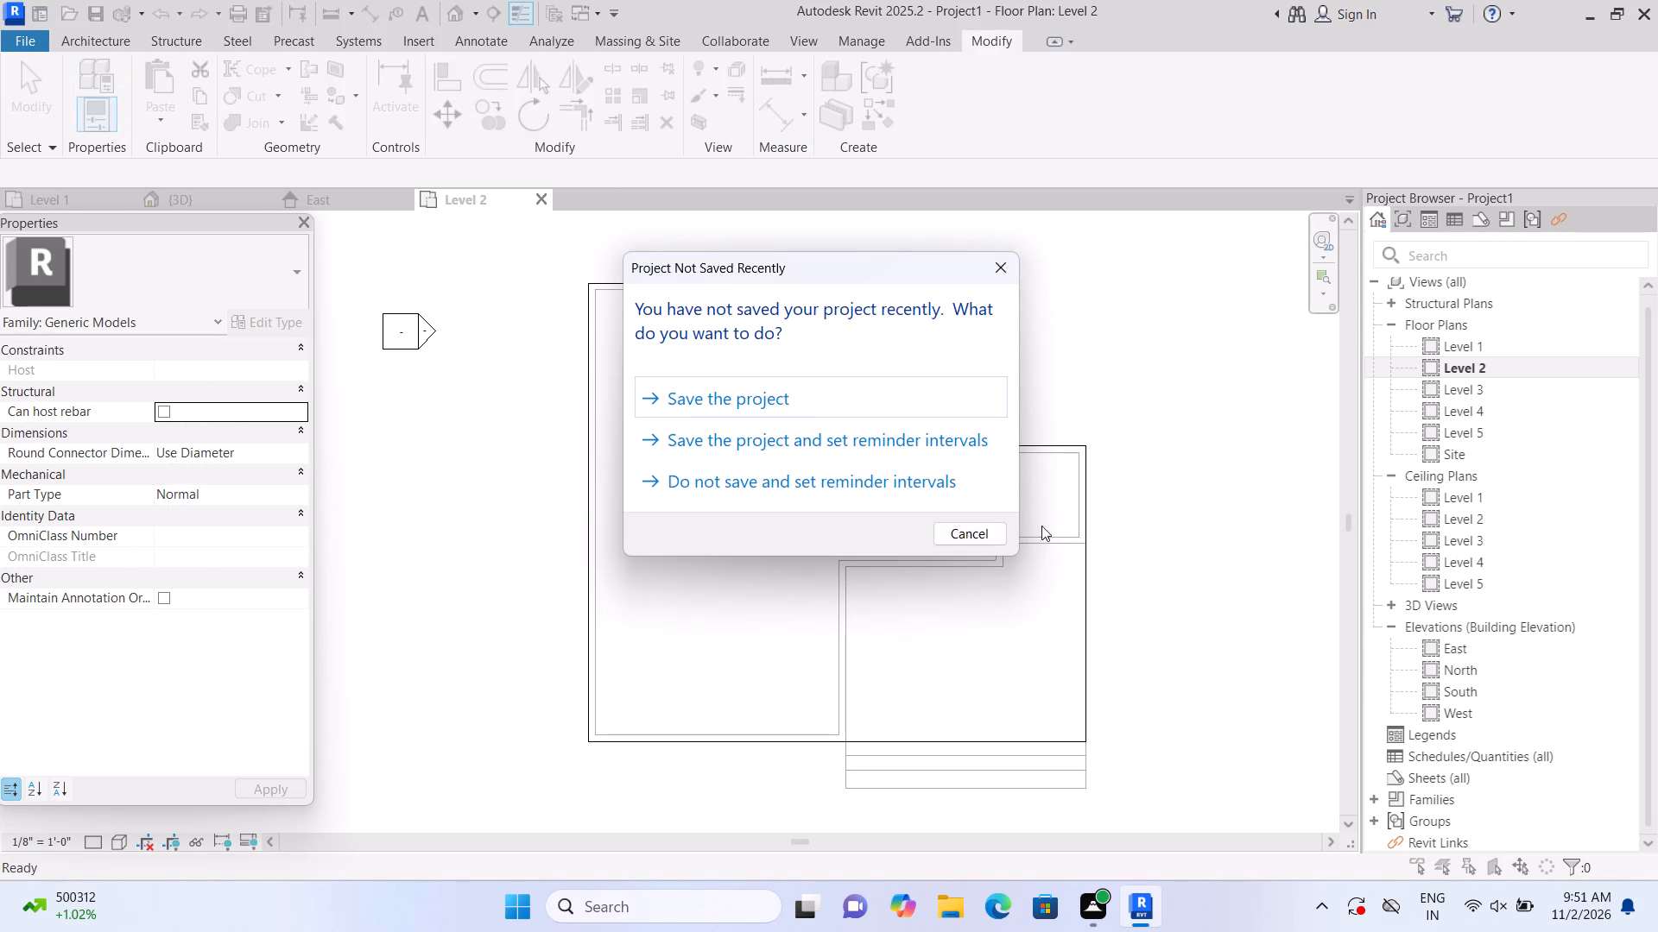
left_click(1006, 283)
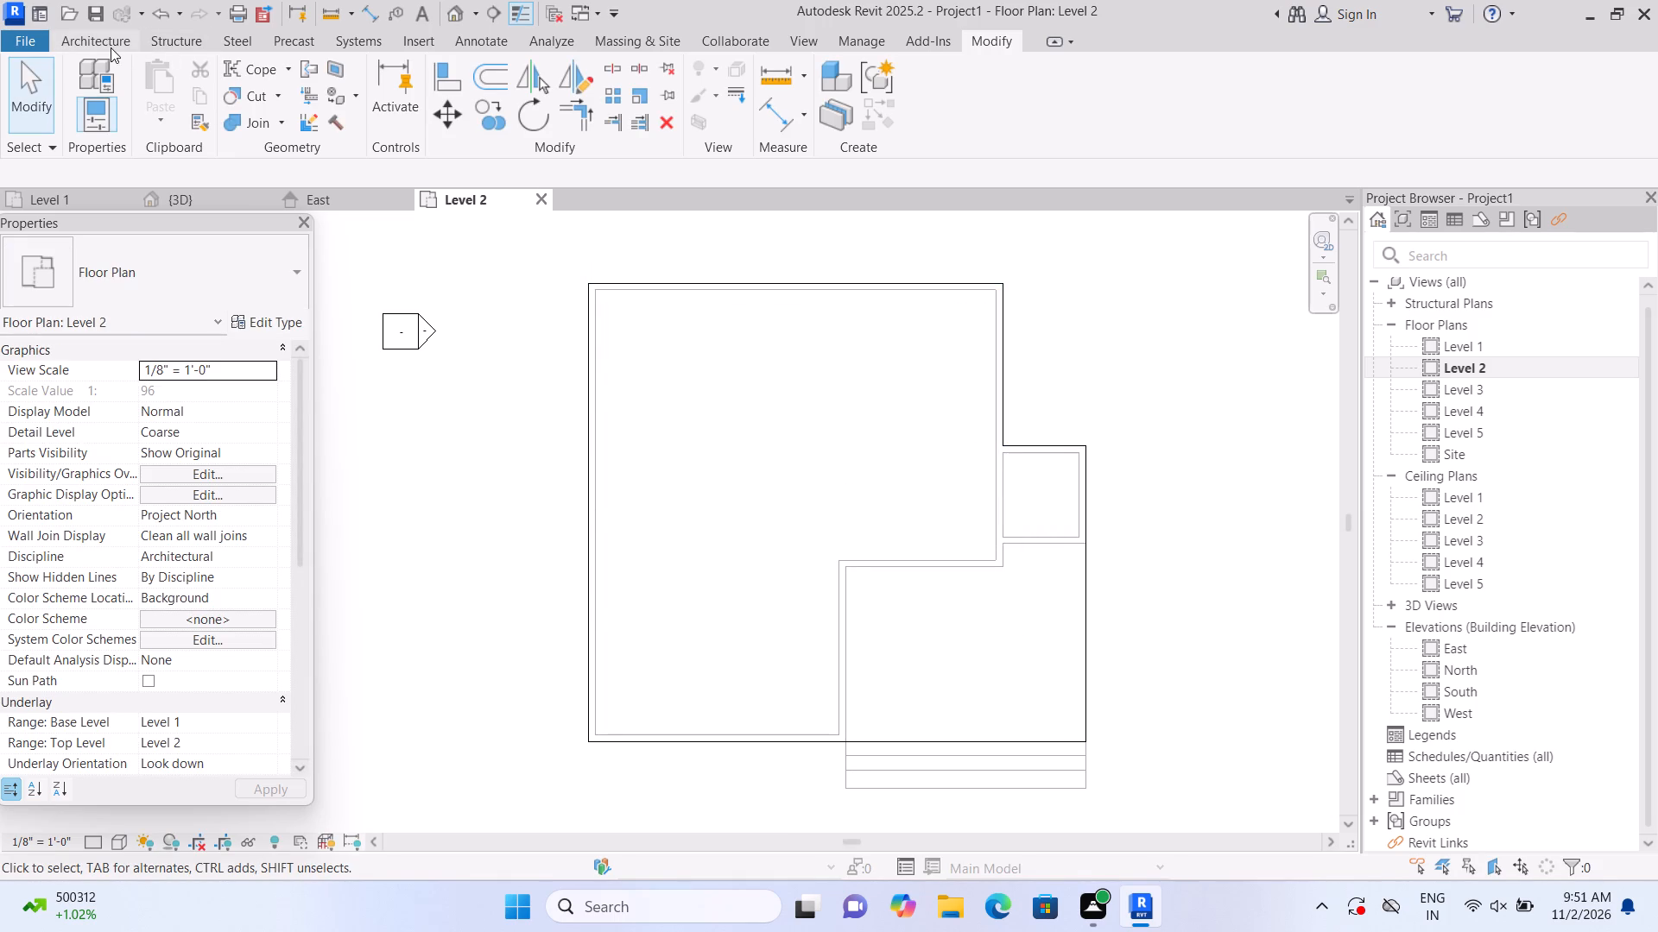
Start a chain of 9" basic walls on Level 2 with the north wall, 45'-9" between the northwest and northeast corners.
left_click(108, 47)
left_click(97, 84)
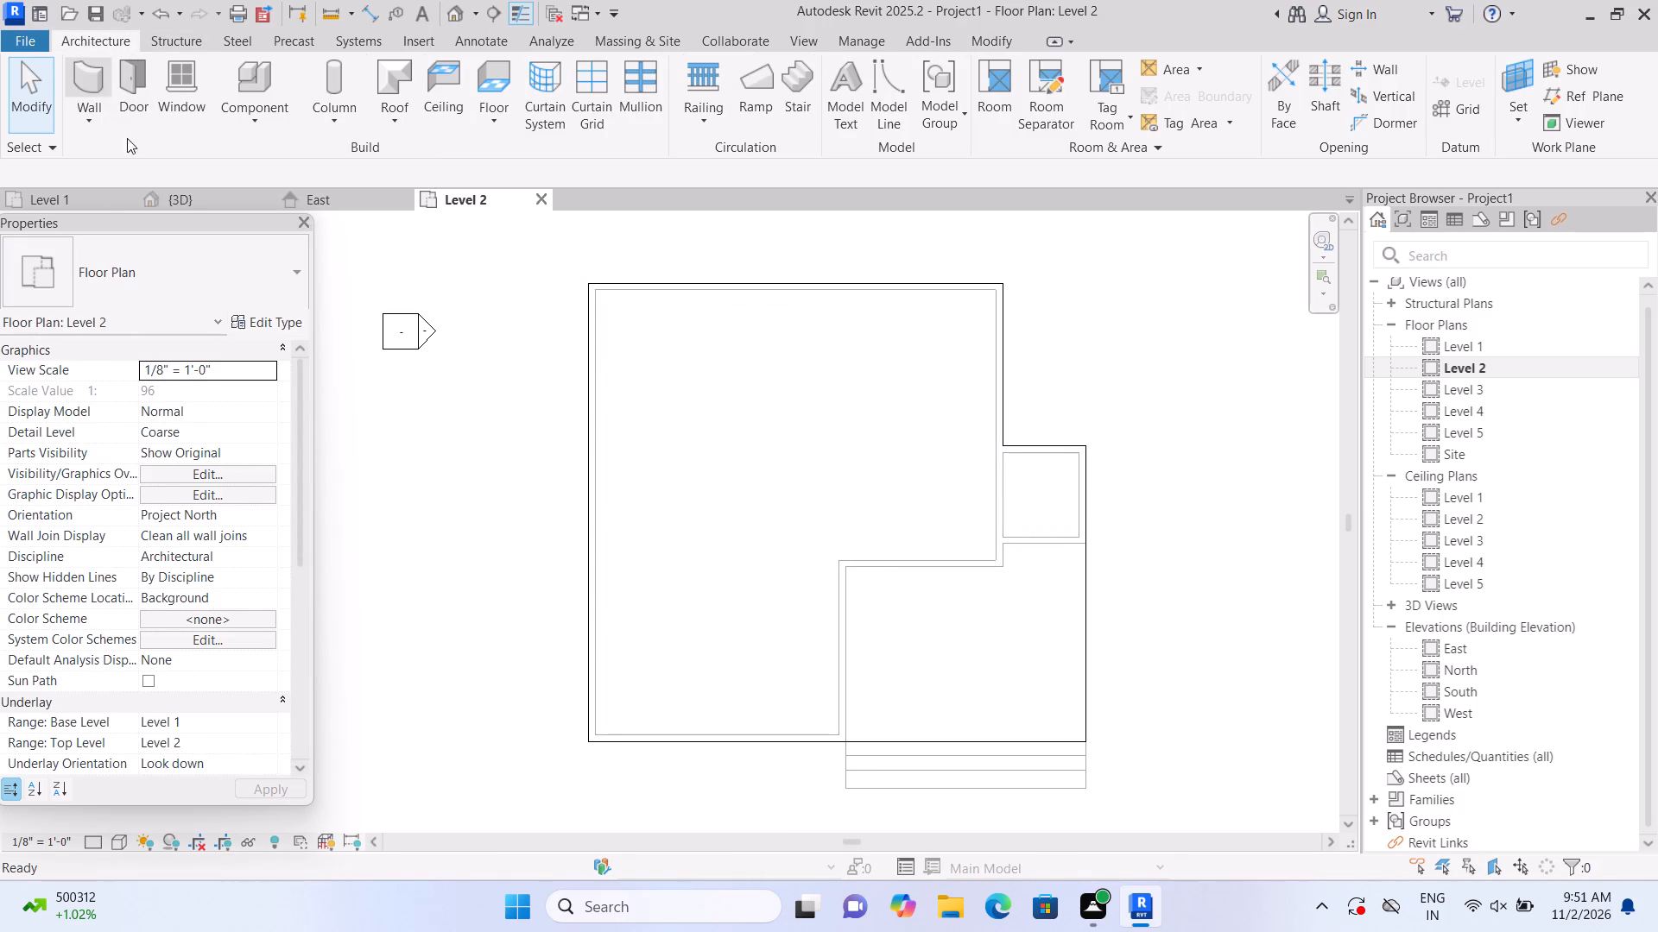
left_click(294, 282)
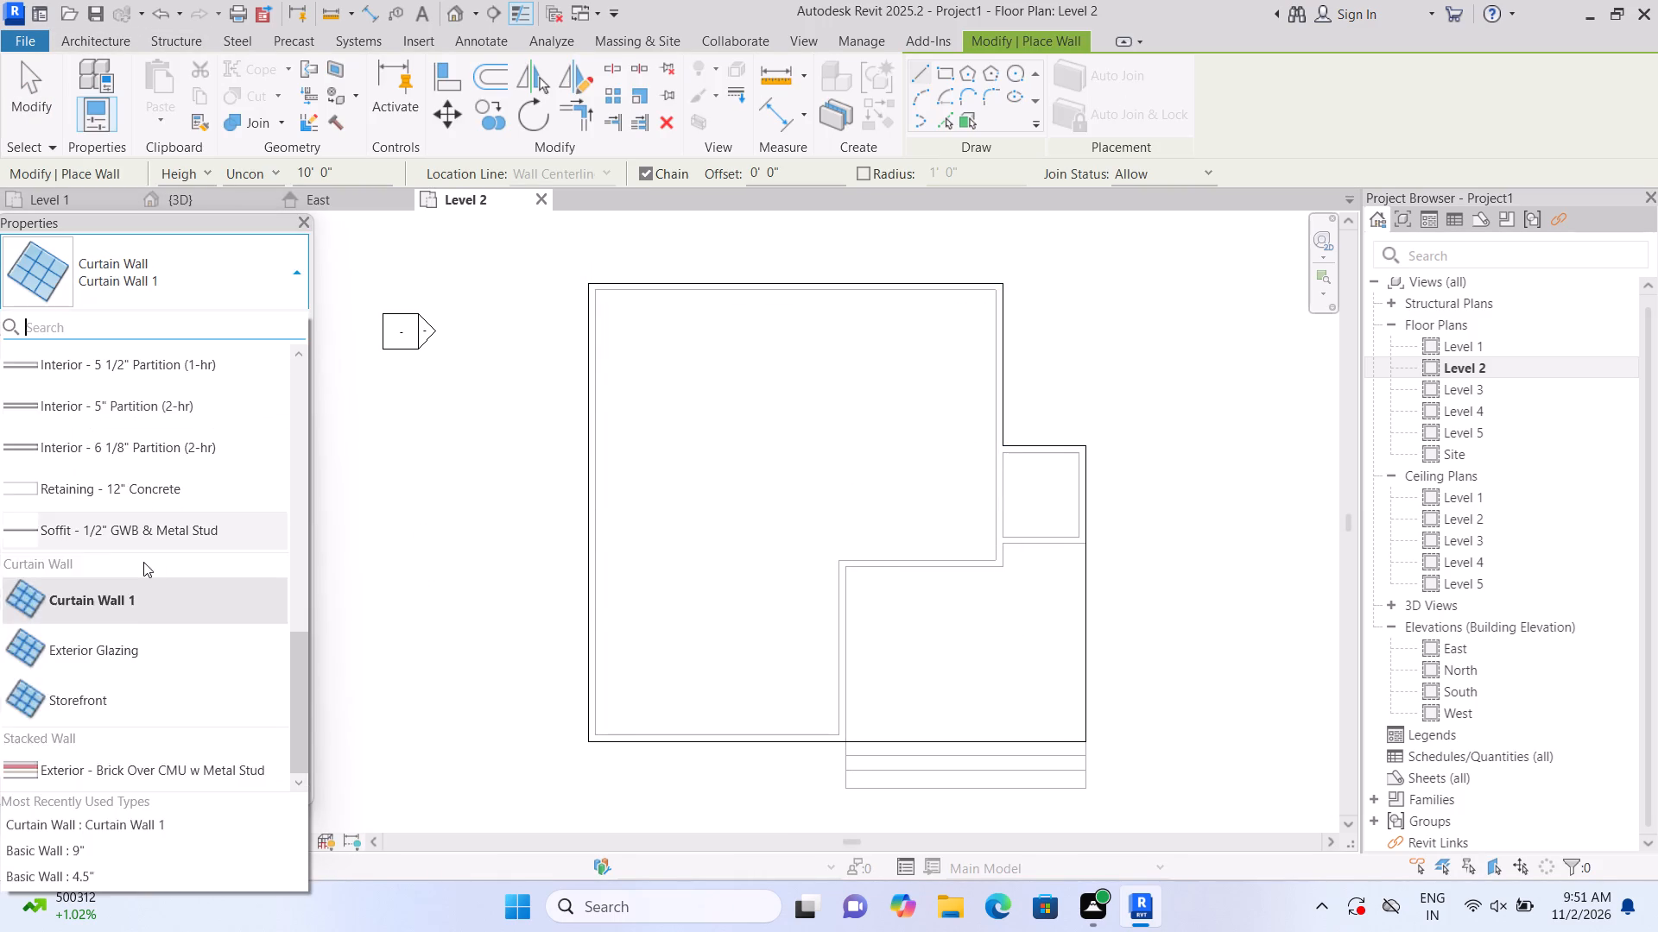
scroll(143, 562, "up", 13)
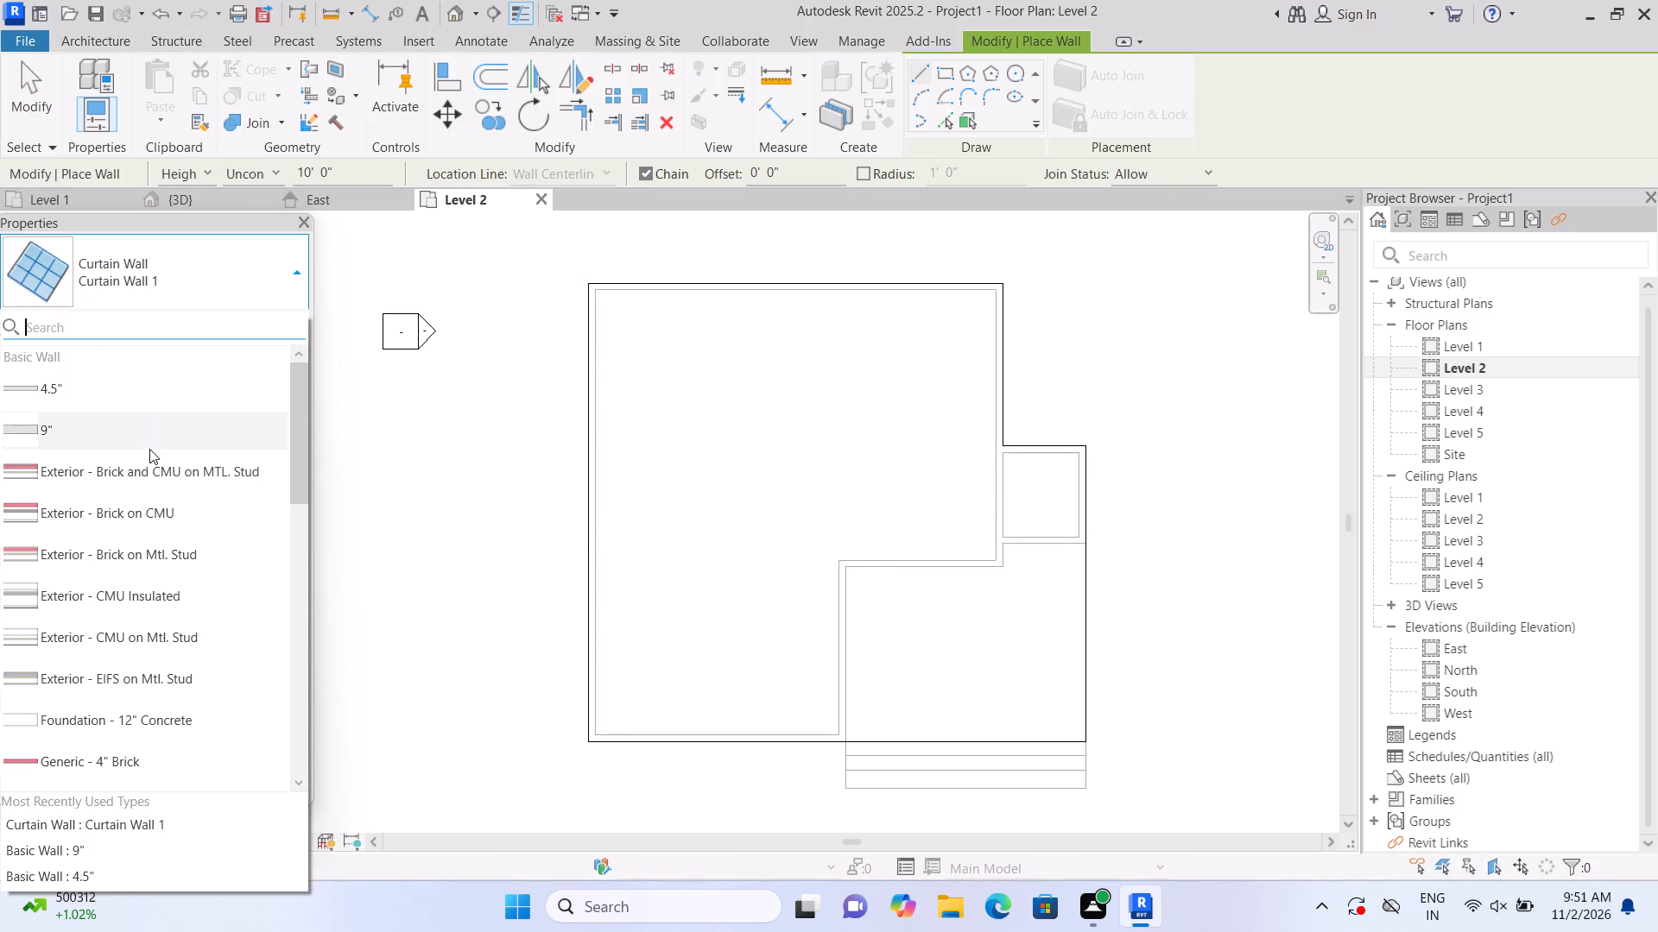
left_click(152, 440)
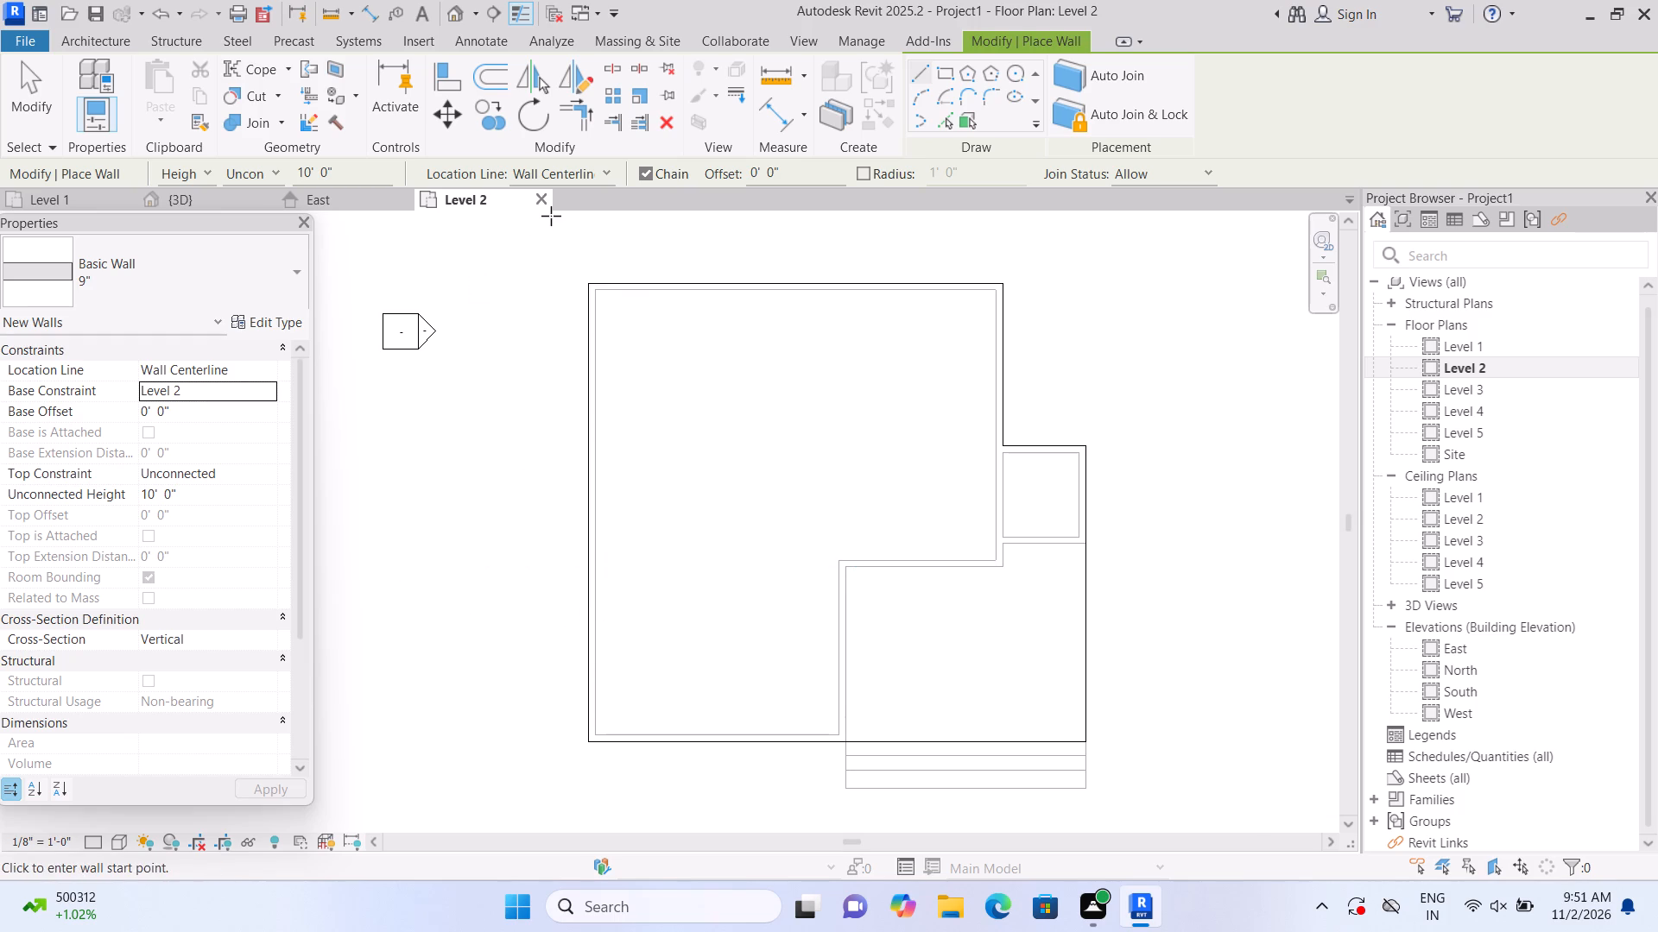
scroll(551, 216, "up", 8)
left_click(596, 293)
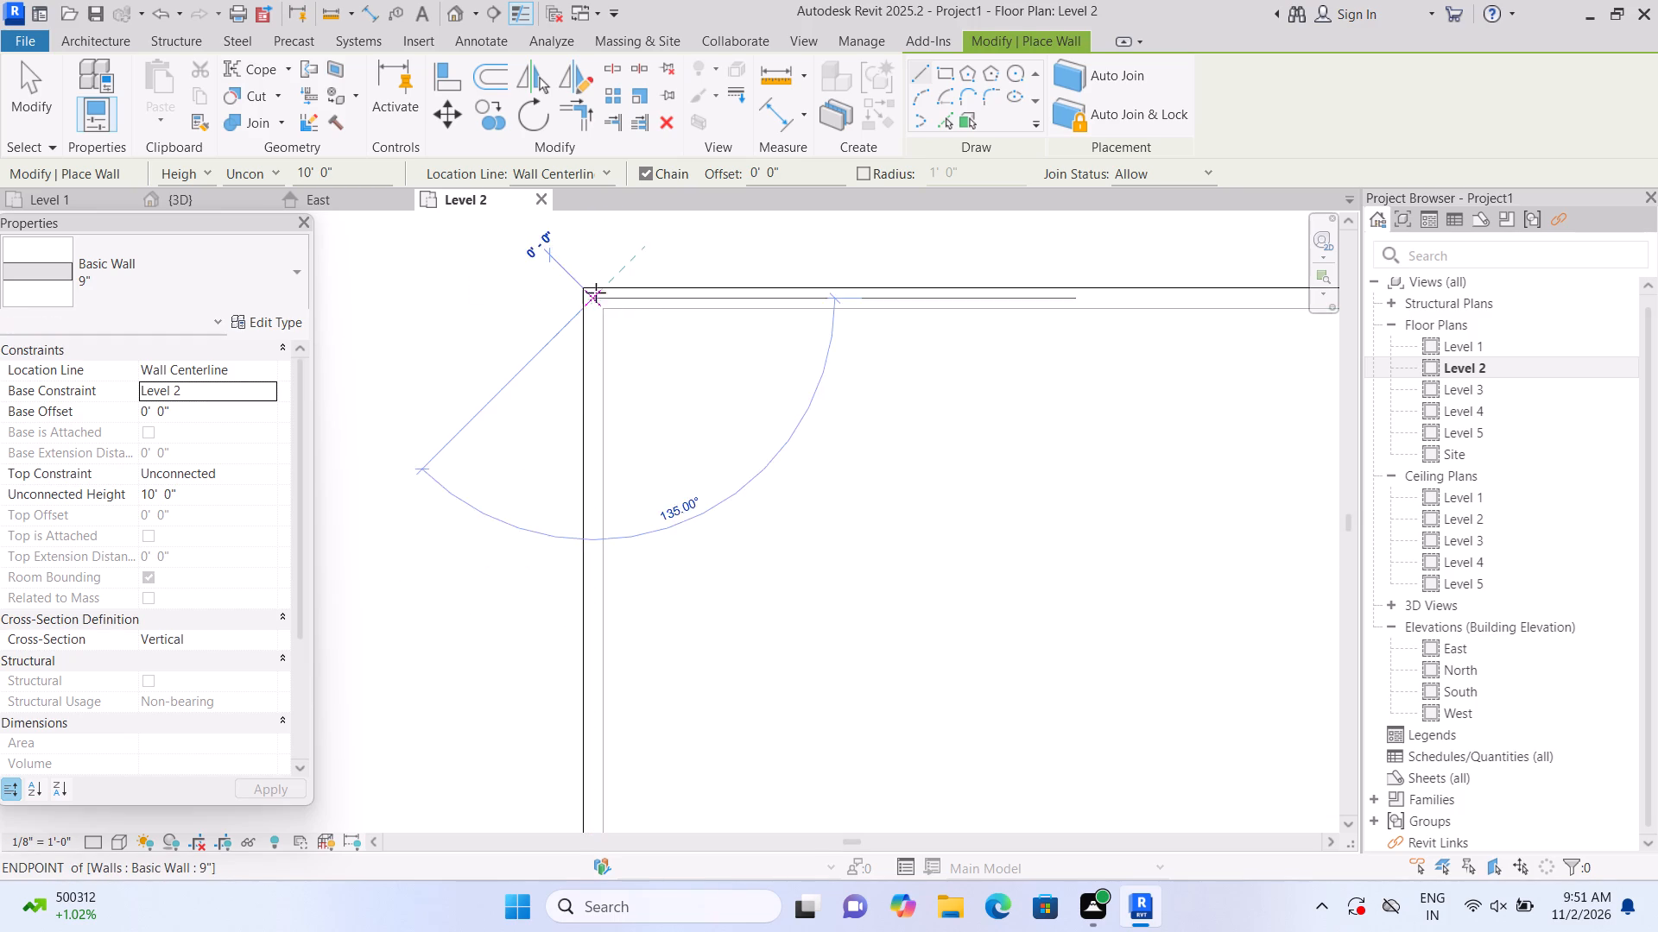
middle_click_drag(960, 297, 576, 328)
scroll(646, 333, "up", 1)
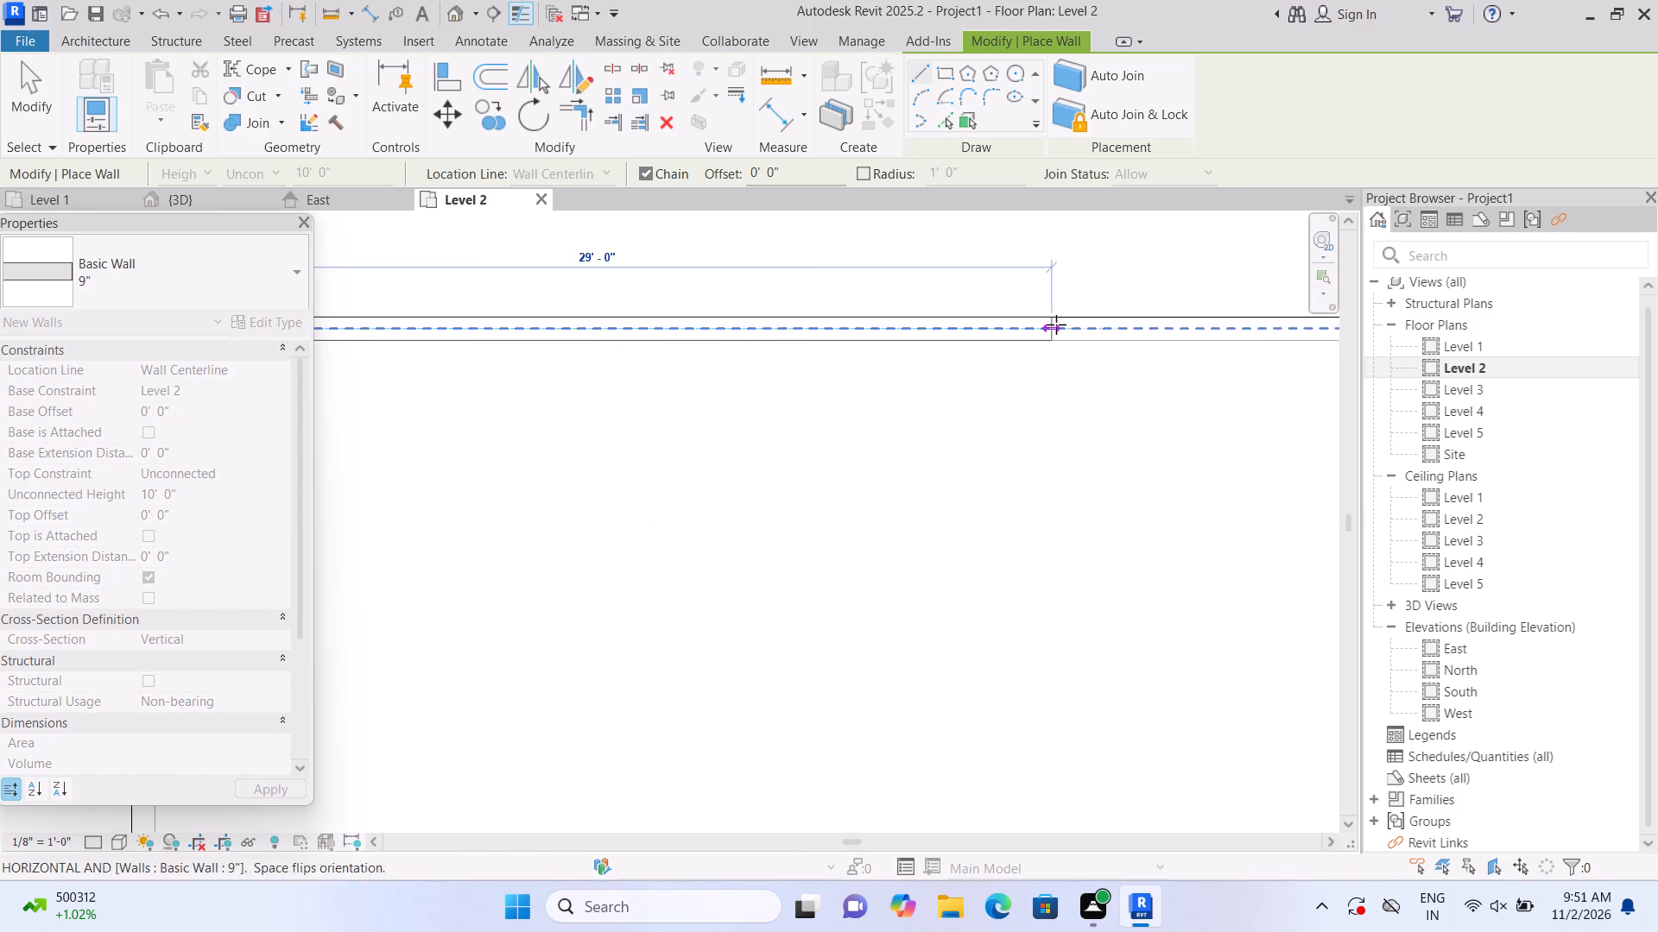
middle_click_drag(1077, 323, 620, 356)
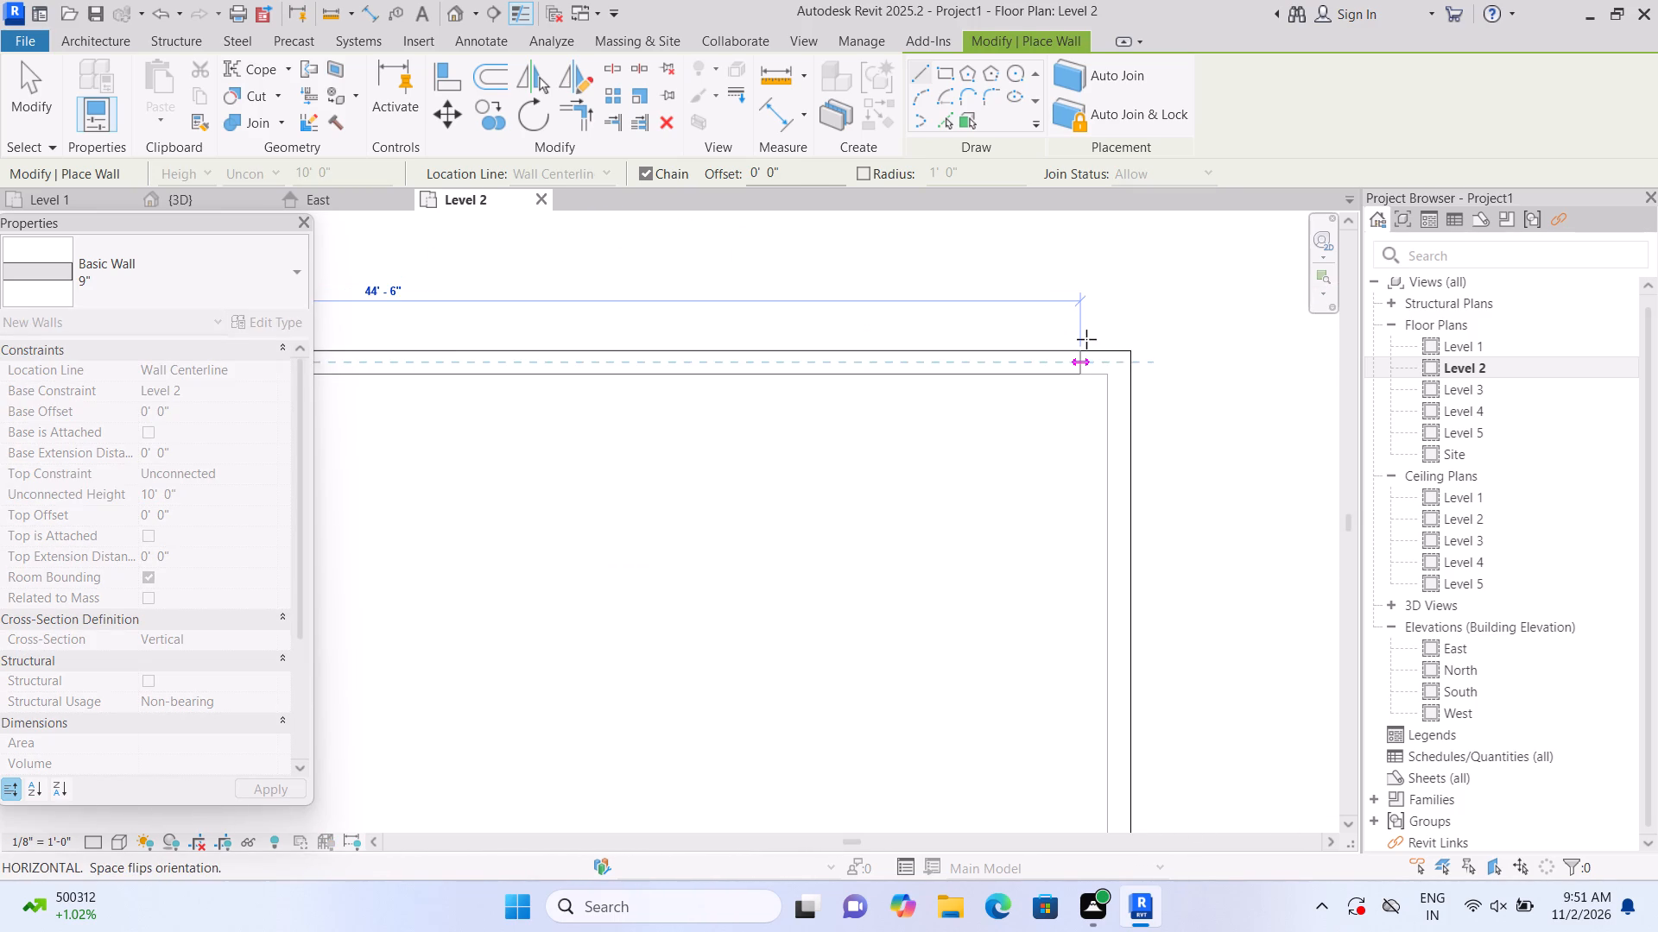
left_click(1111, 361)
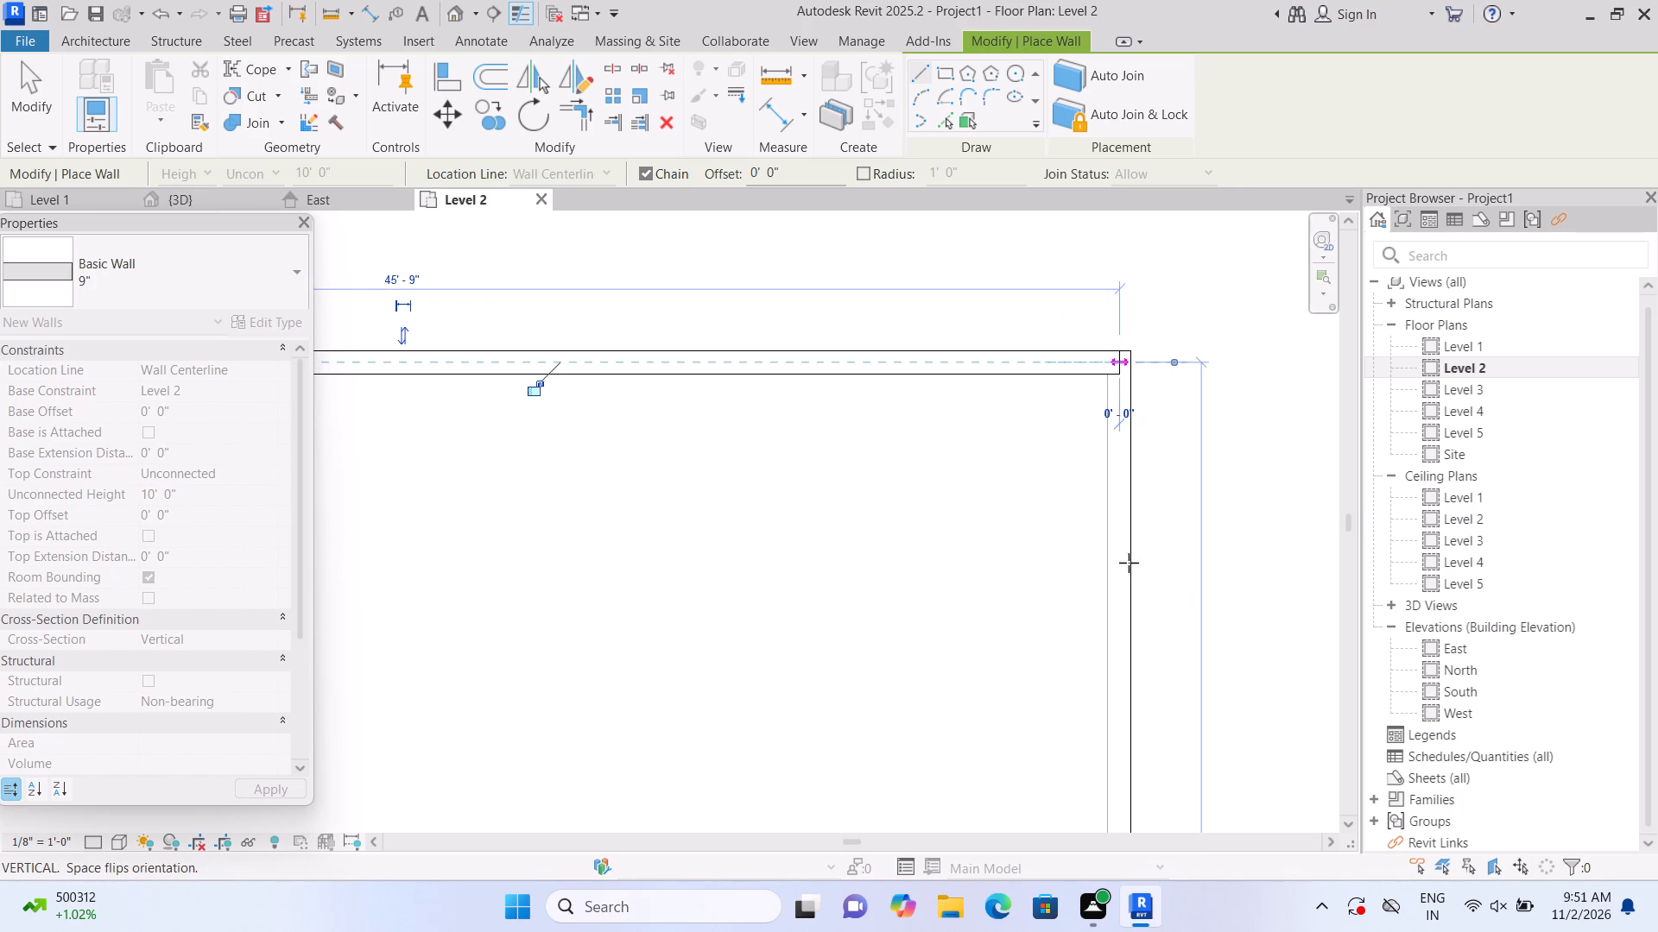
Continue the 9" wall chain south along the main east wall below, ending at the corner where the entrance recess begins.
middle_click_drag(1117, 591, 1097, 471)
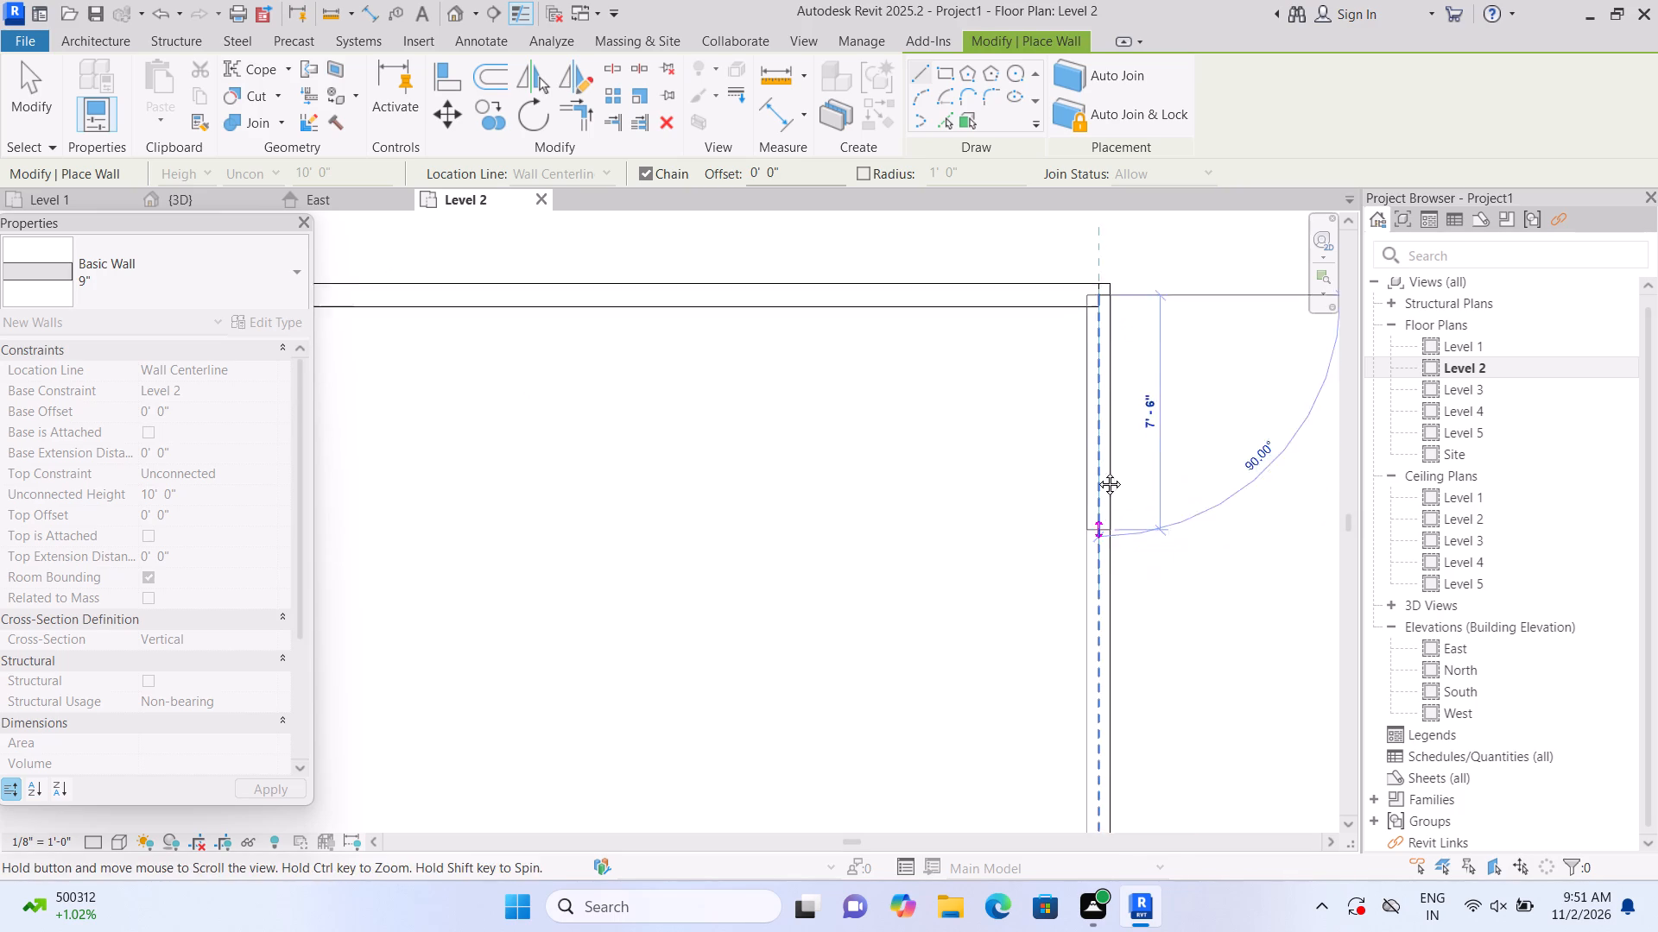
middle_click_drag(1097, 471, 1095, 287)
scroll(1110, 570, "down", 6)
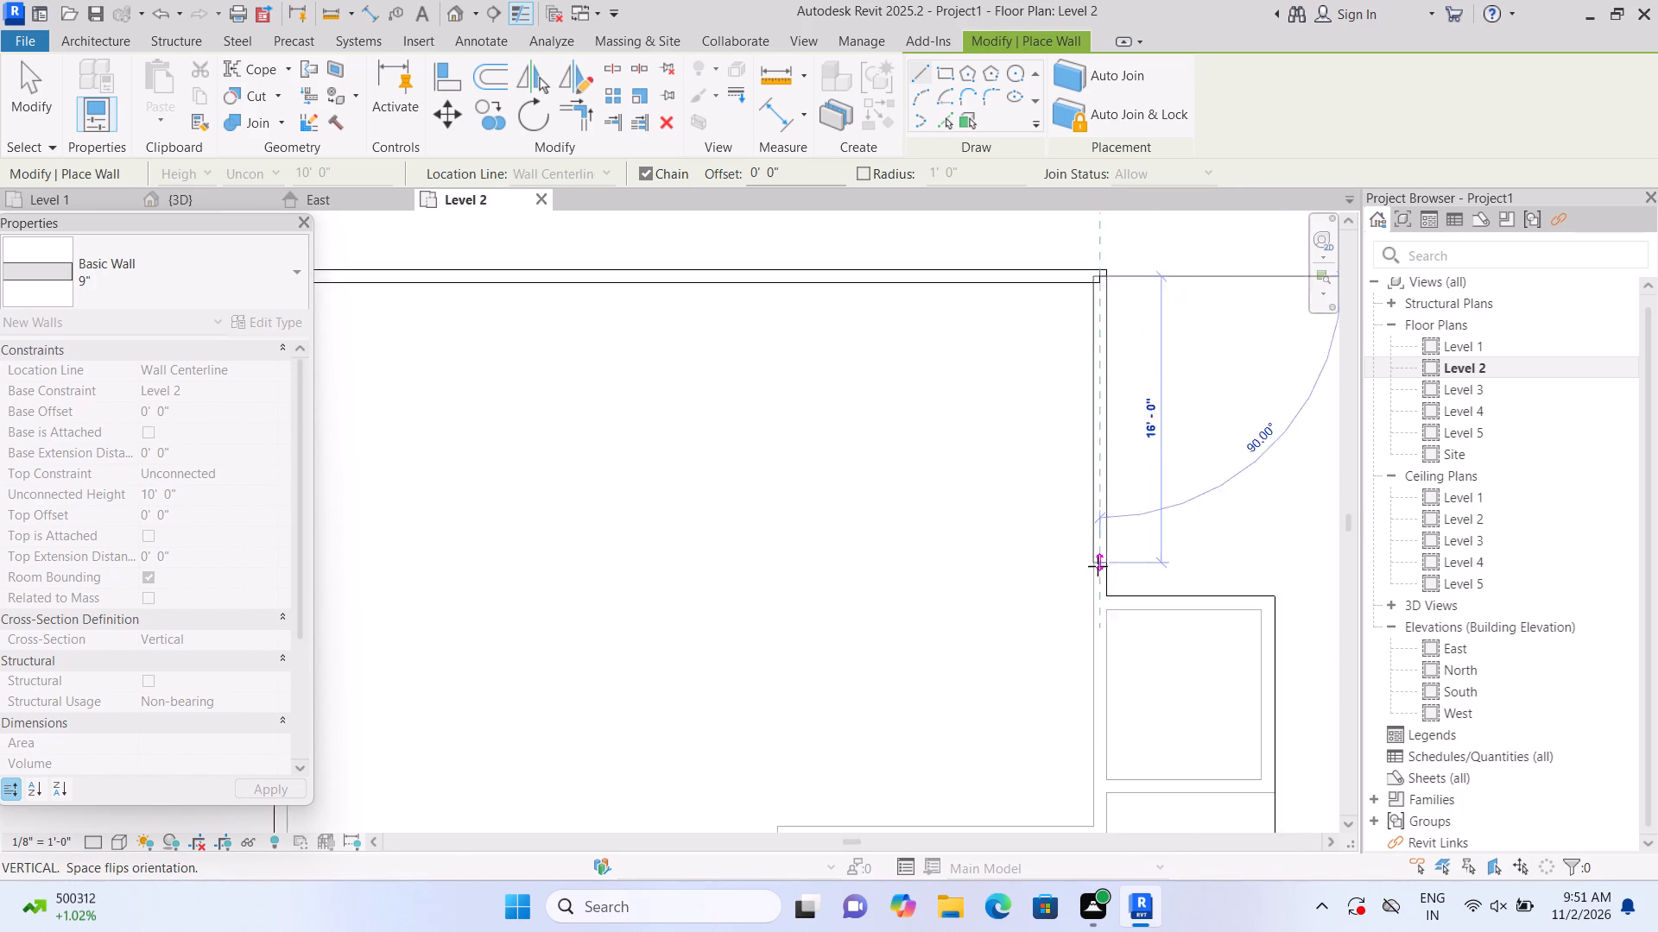
scroll(1103, 694, "up", 1)
middle_click_drag(1103, 694, 1085, 494)
scroll(1088, 539, "up", 2)
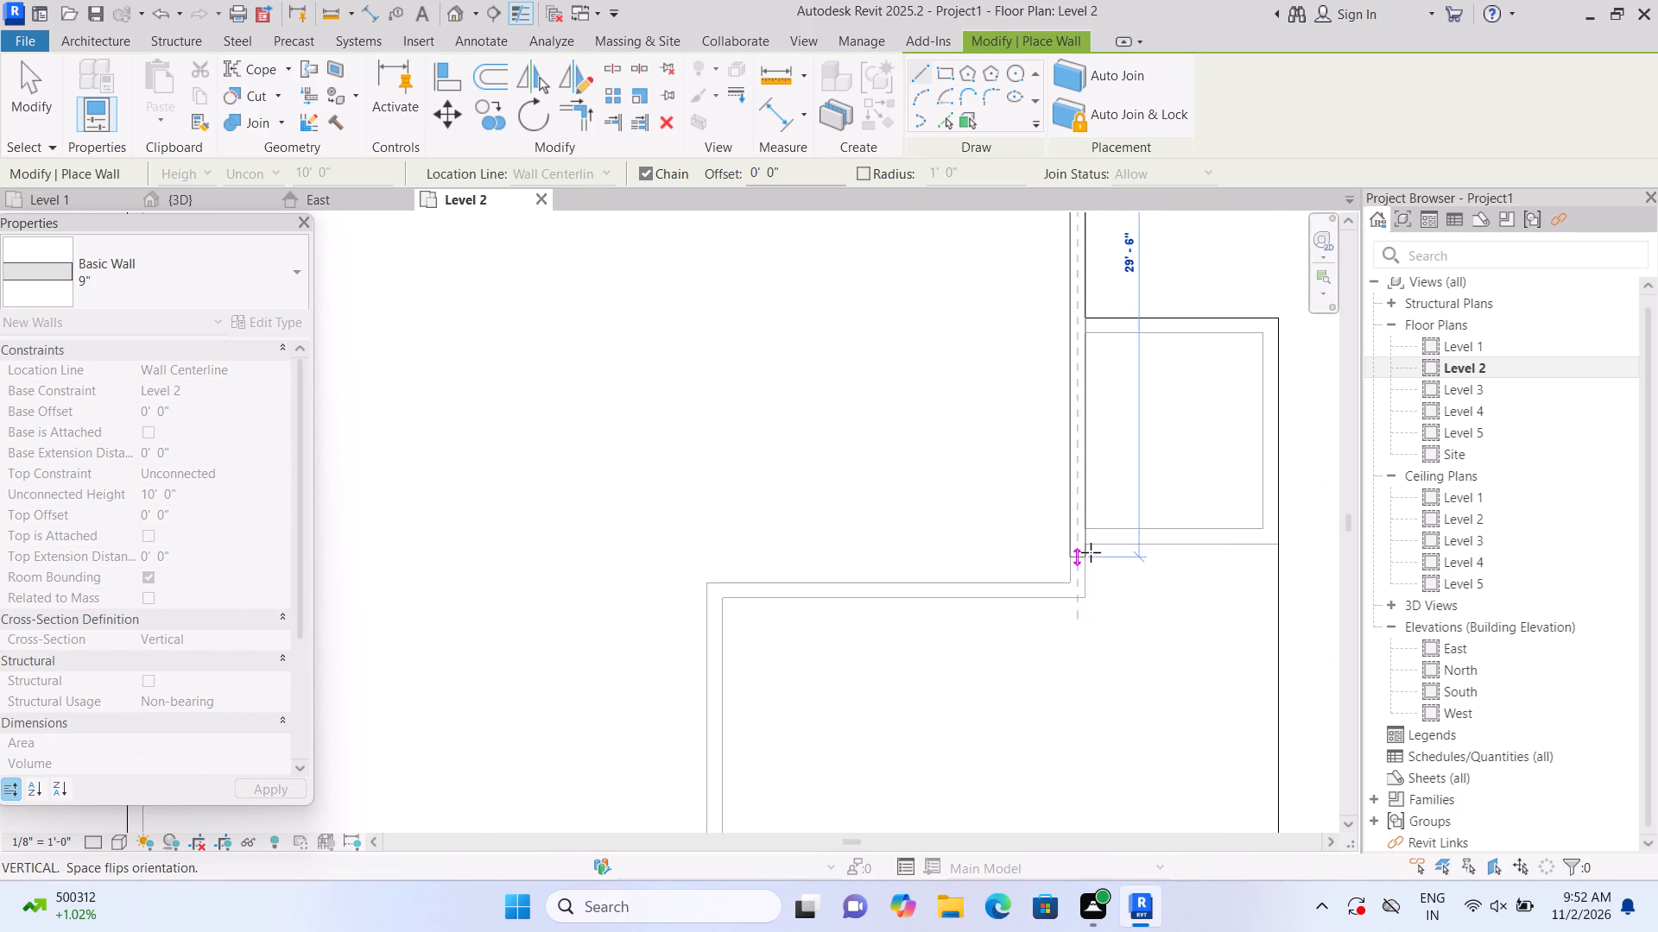
scroll(1091, 552, "up", 8)
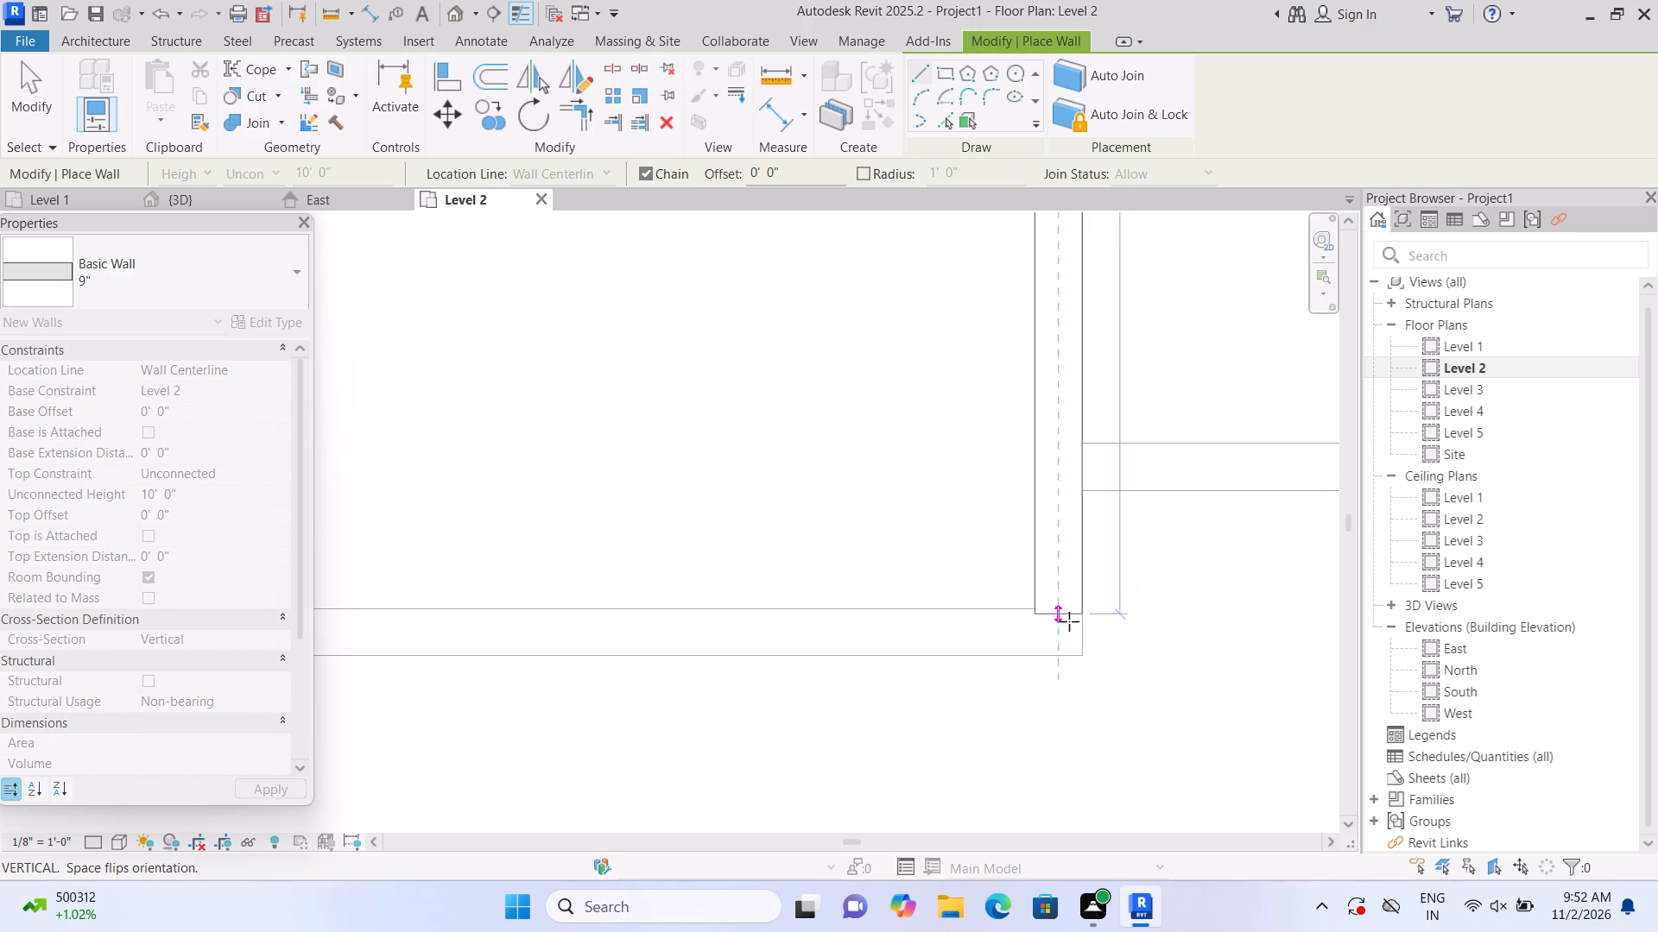
left_click(1066, 627)
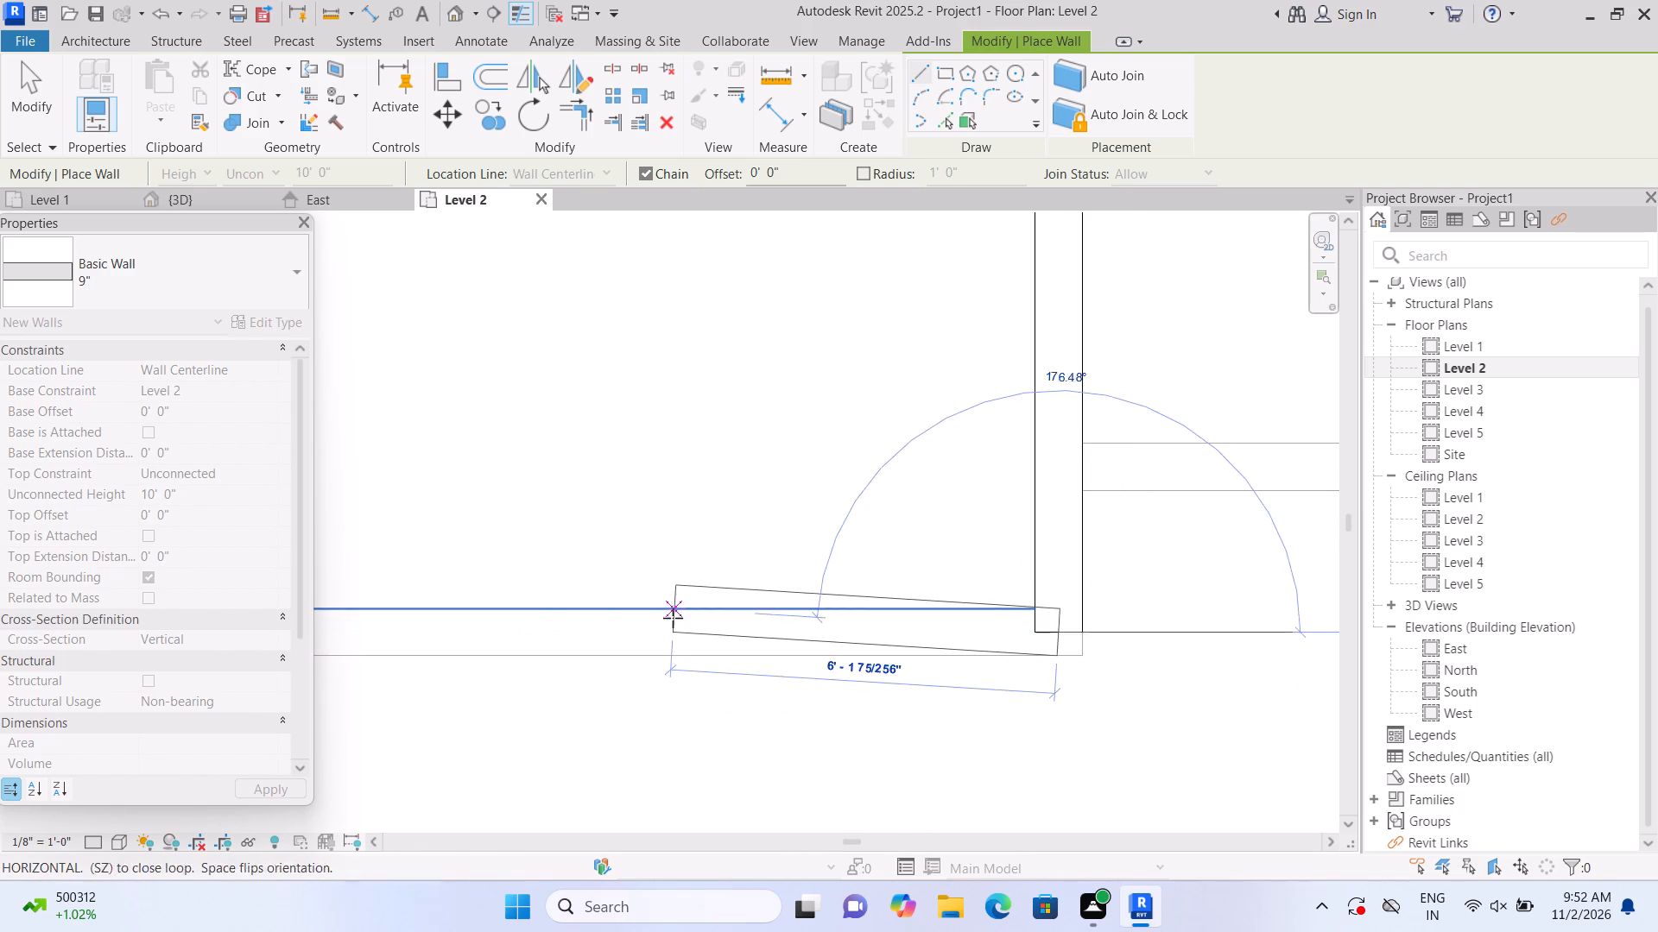
Continue the 9" walls around the entrance recess, west to its inner corner and south to the south wall's centerline.
middle_click_drag(673, 618, 943, 620)
scroll(607, 607, "up", 1)
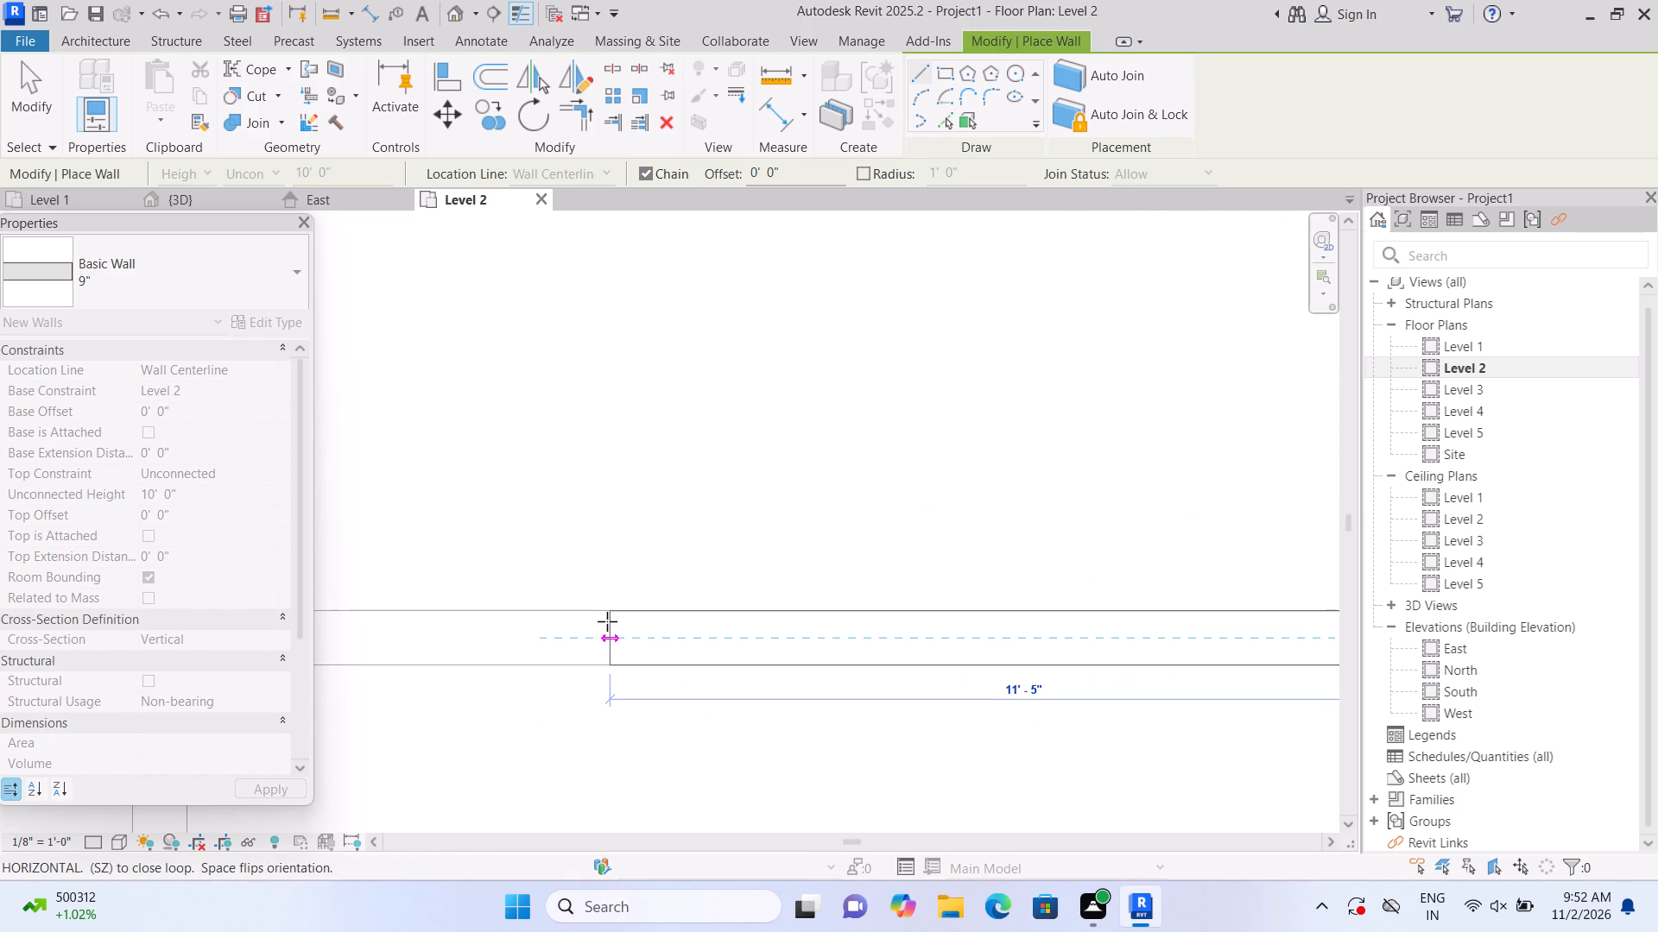
middle_click_drag(610, 621, 1085, 607)
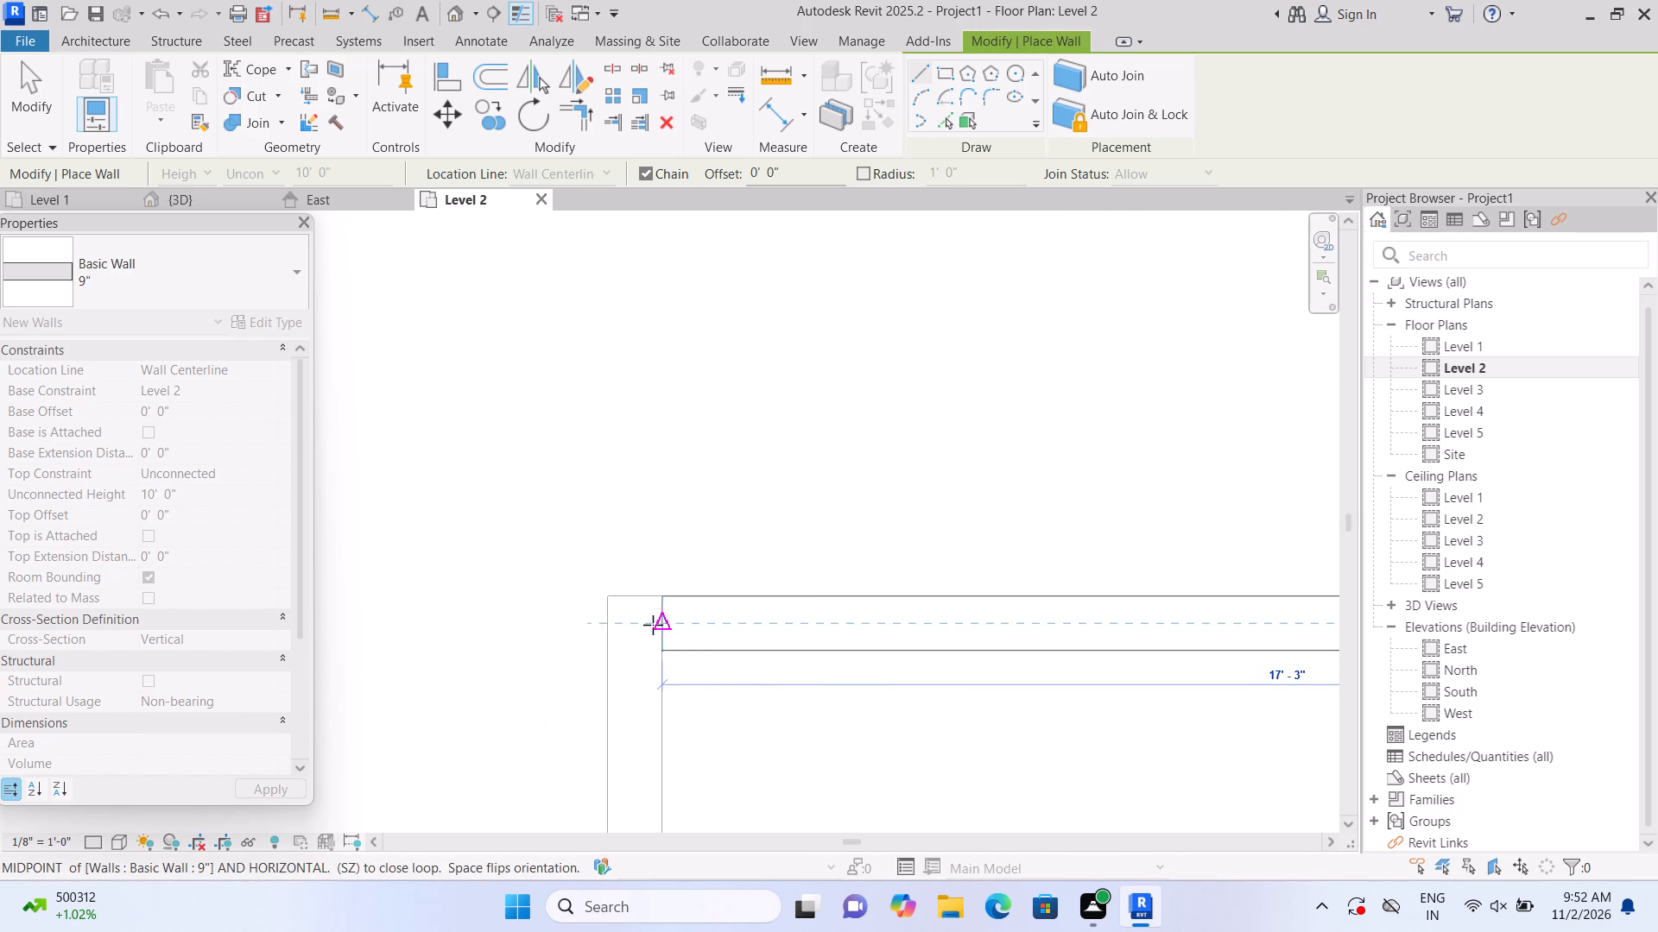
left_click(642, 625)
middle_click_drag(638, 797, 638, 664)
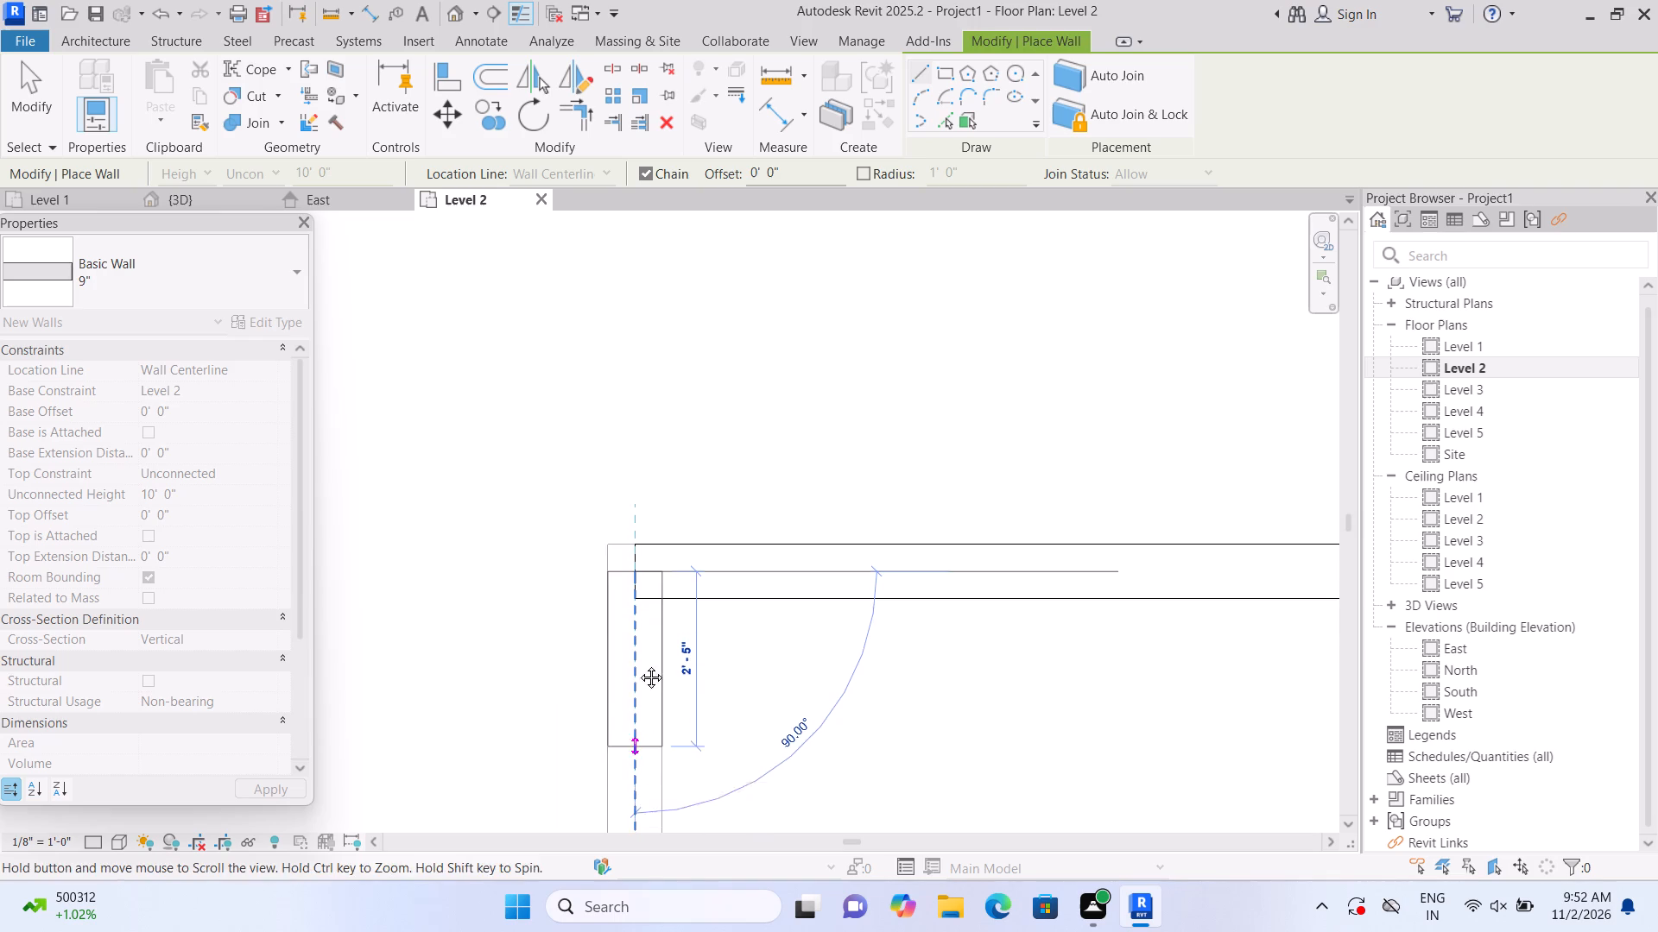
middle_click_drag(638, 664, 638, 574)
middle_click_drag(624, 698, 629, 399)
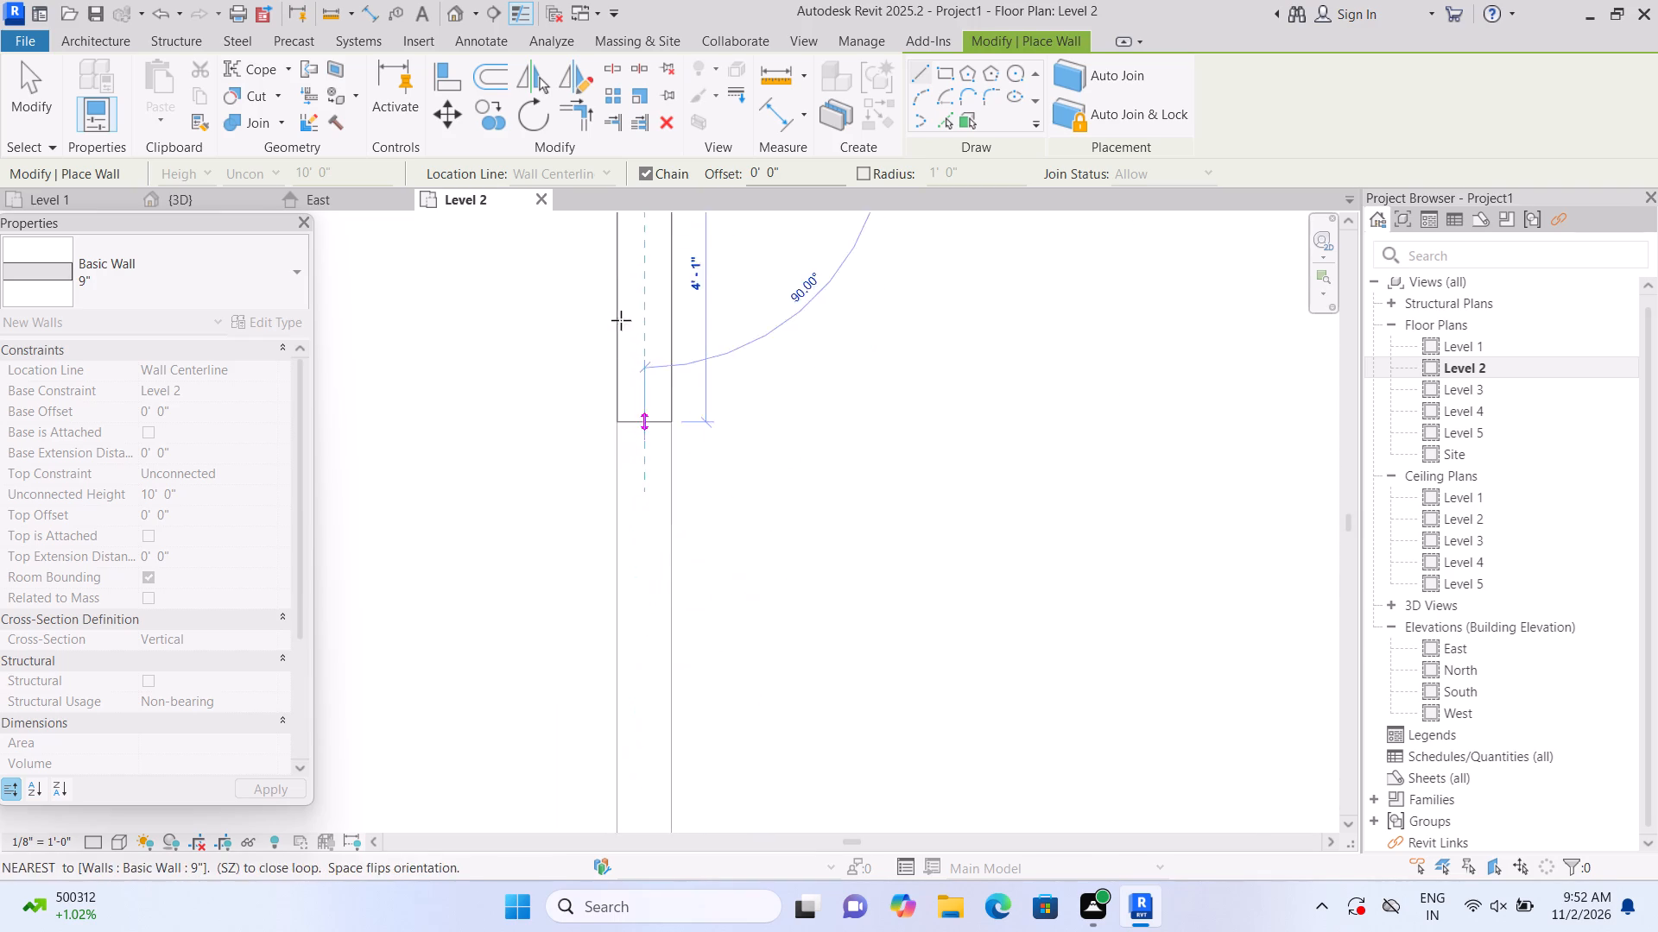
scroll(621, 301, "up", 1)
middle_click_drag(652, 644, 675, 284)
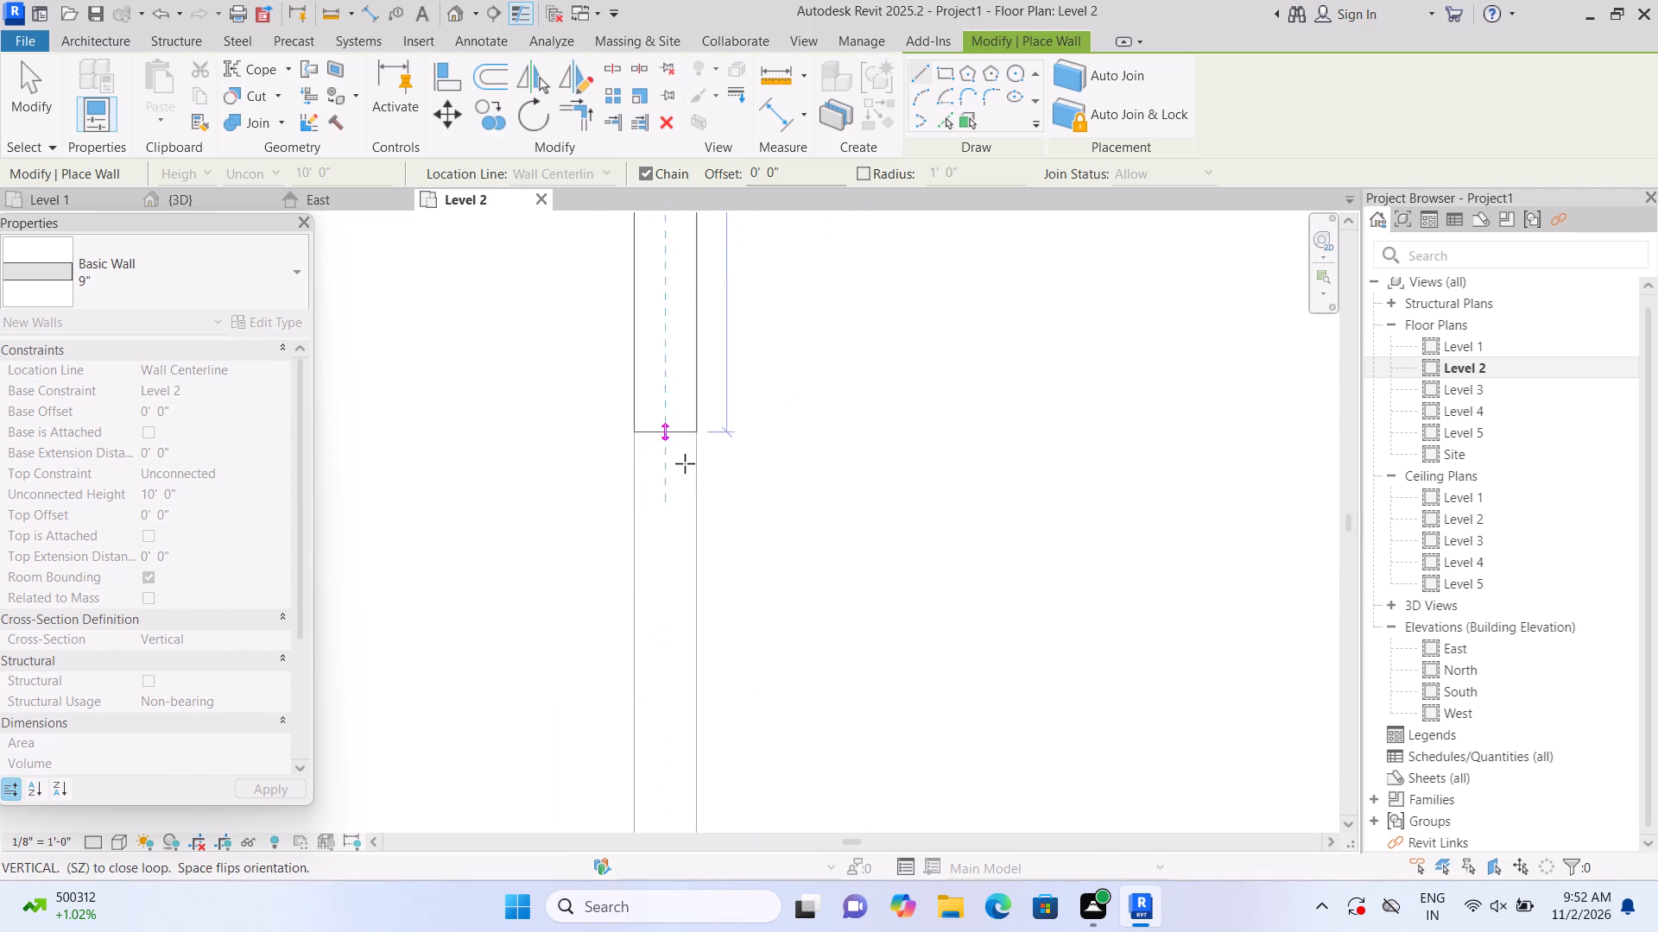
middle_click_drag(675, 635, 684, 496)
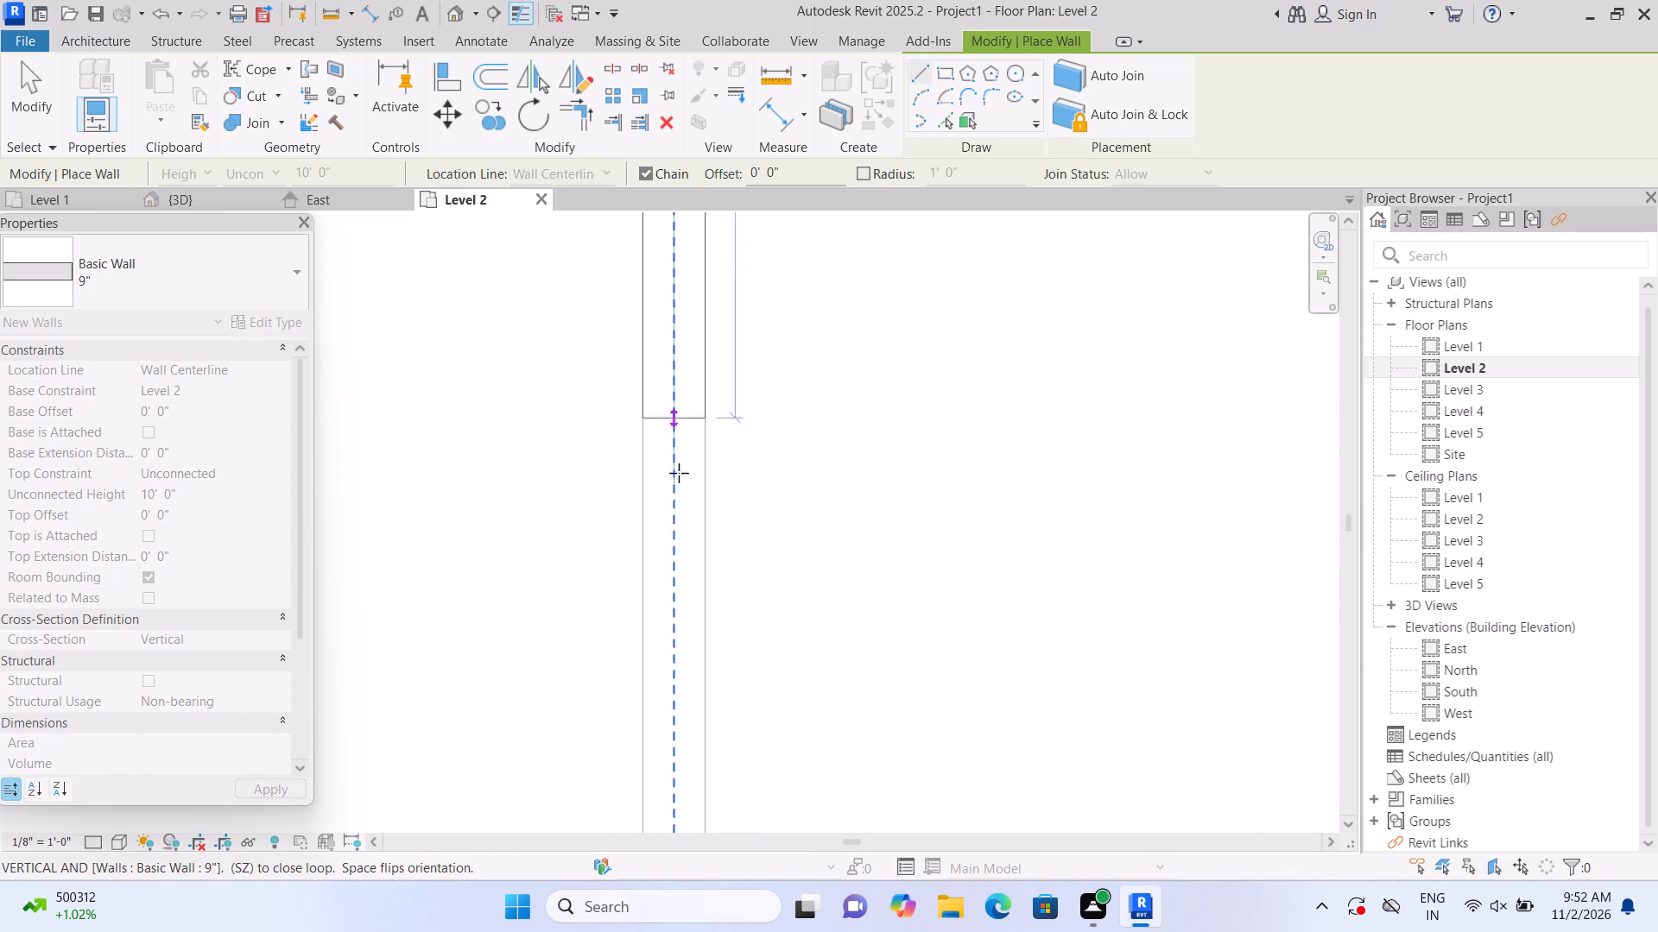
middle_click_drag(674, 595, 674, 366)
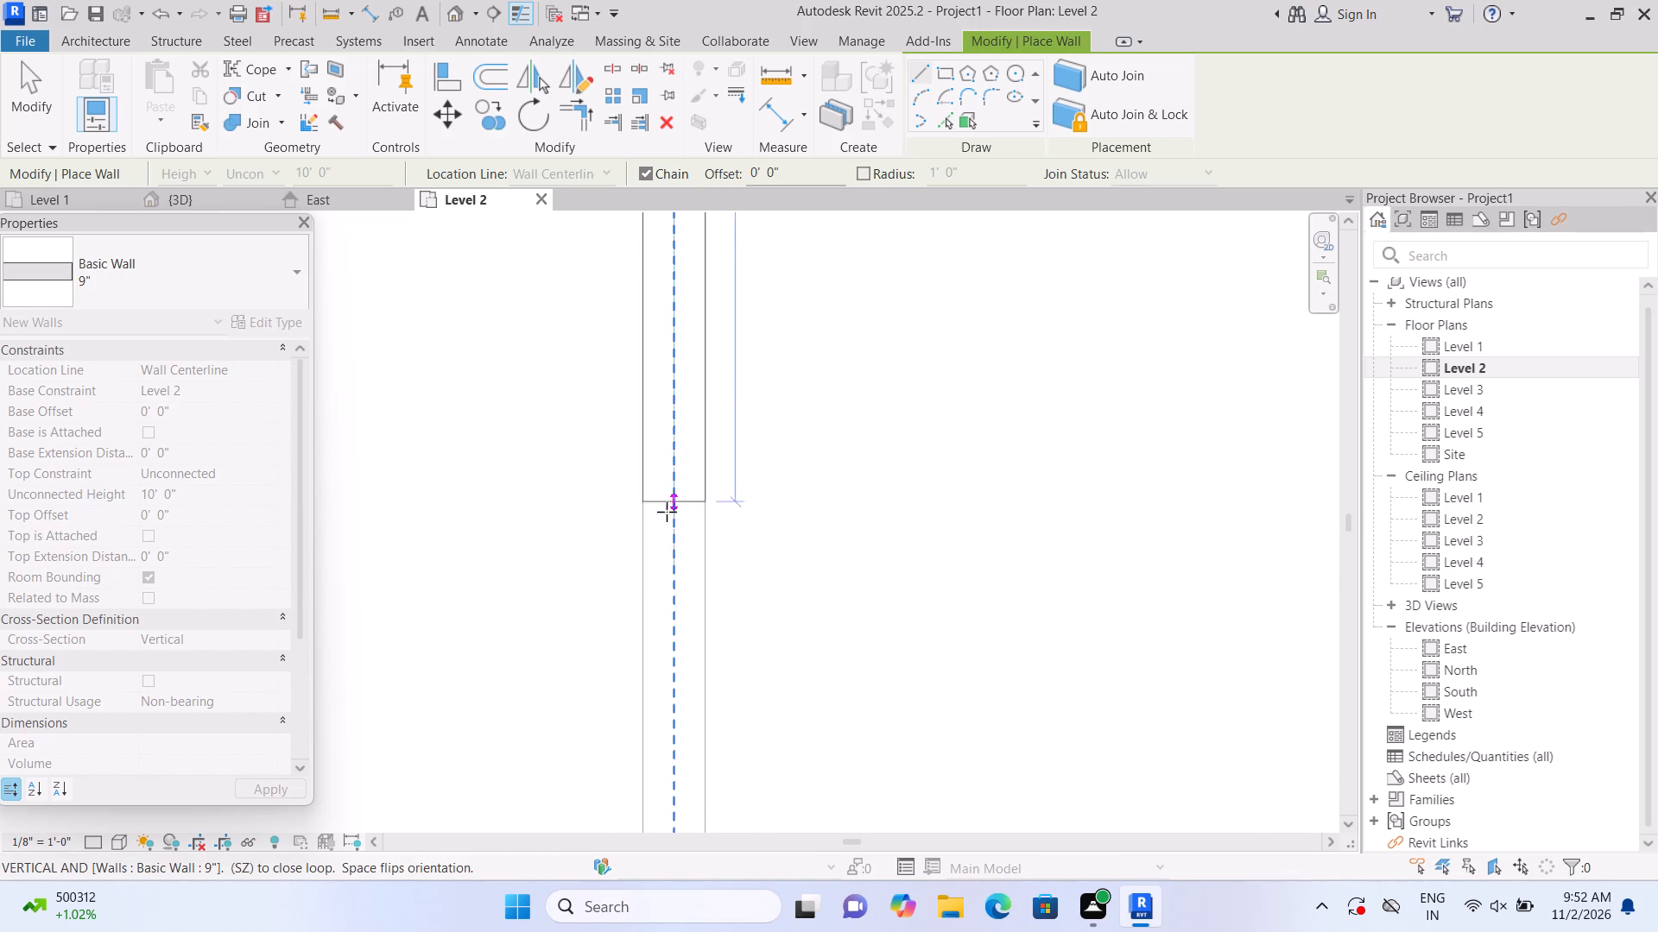
middle_click_drag(667, 527, 665, 305)
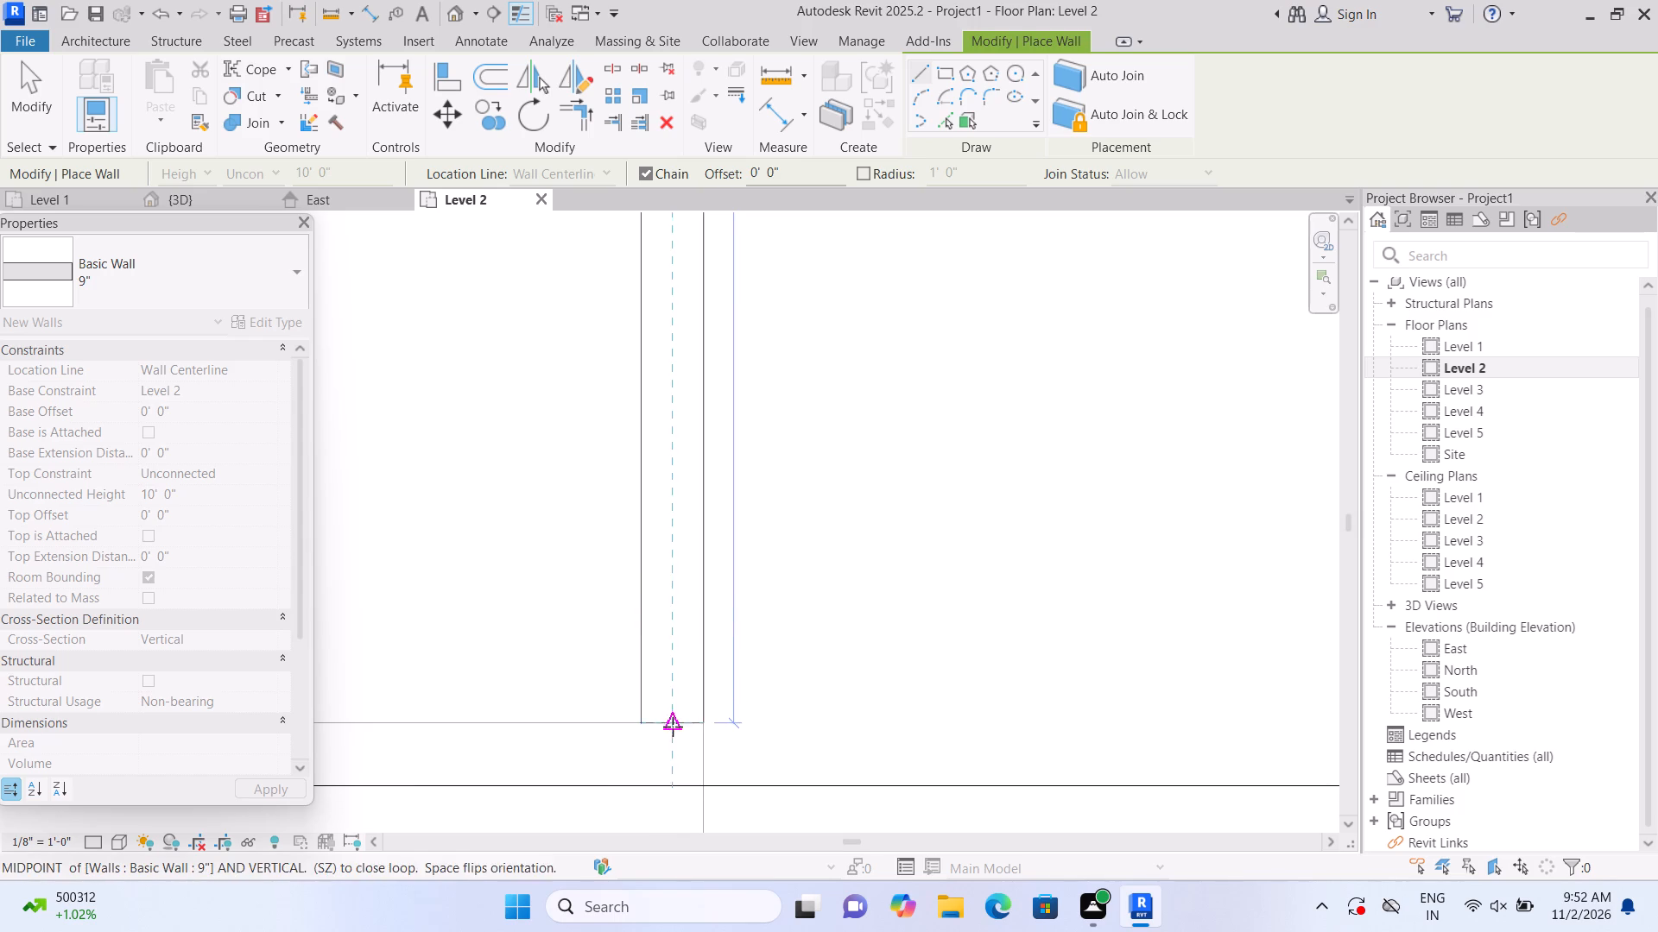
left_click(671, 753)
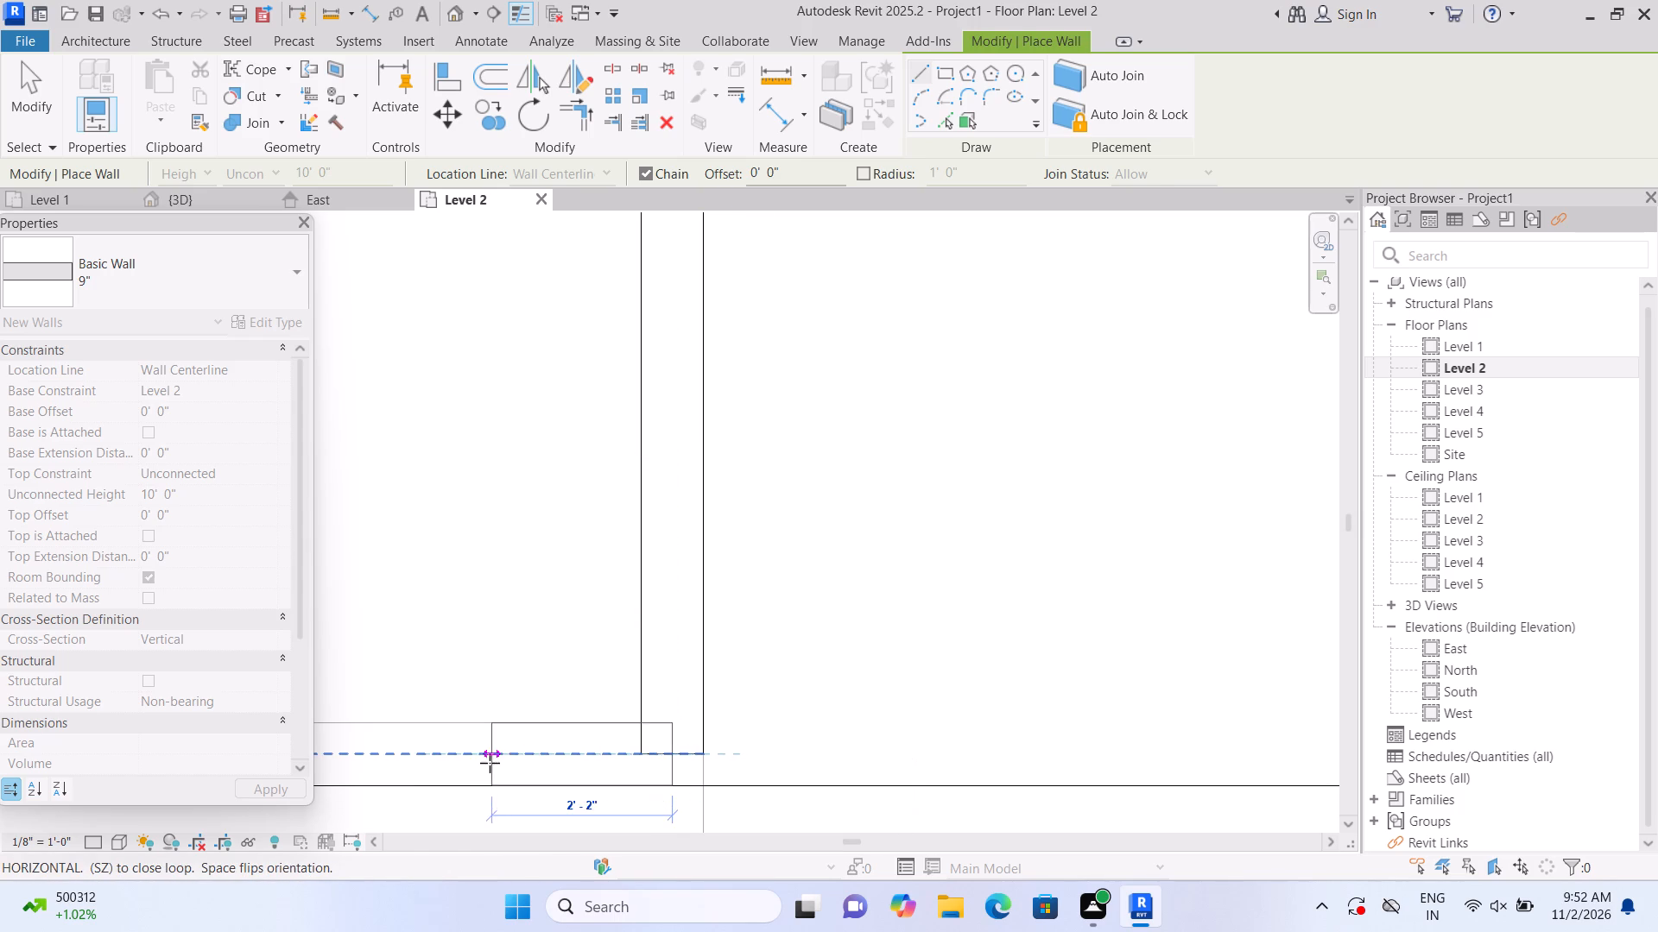
Draw the south 9" wall from the recess wall west to the building's southwest corner, following the Level 1 wall.
scroll(479, 764, "up", 1)
middle_click_drag(479, 764, 908, 757)
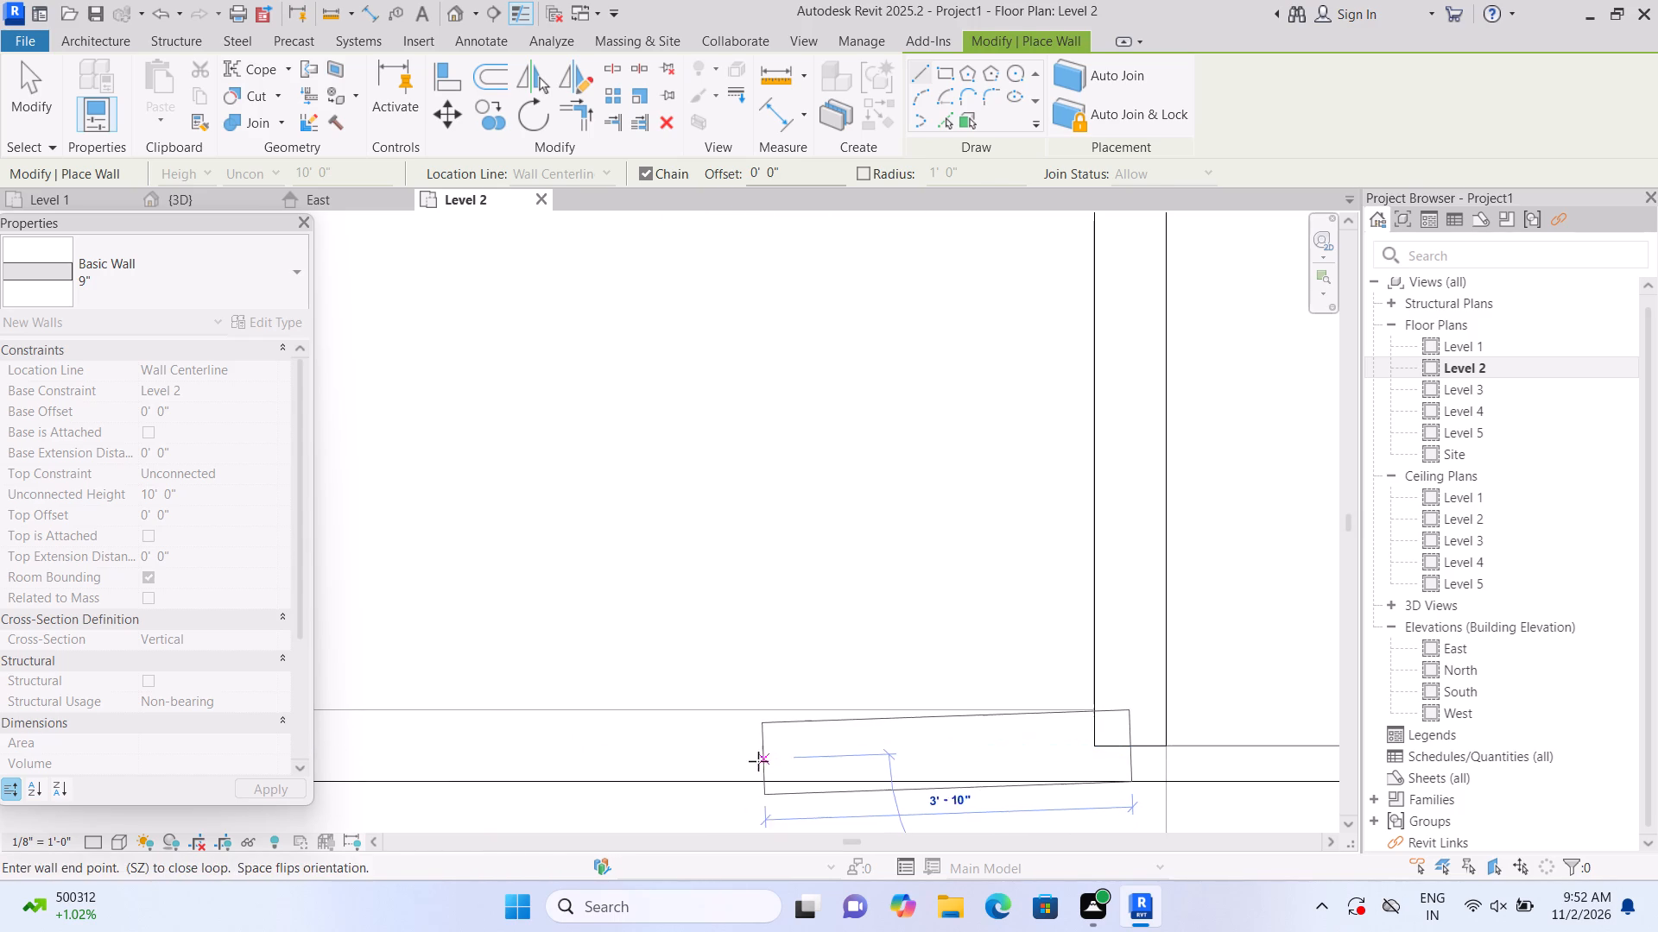
middle_click_drag(672, 743, 976, 755)
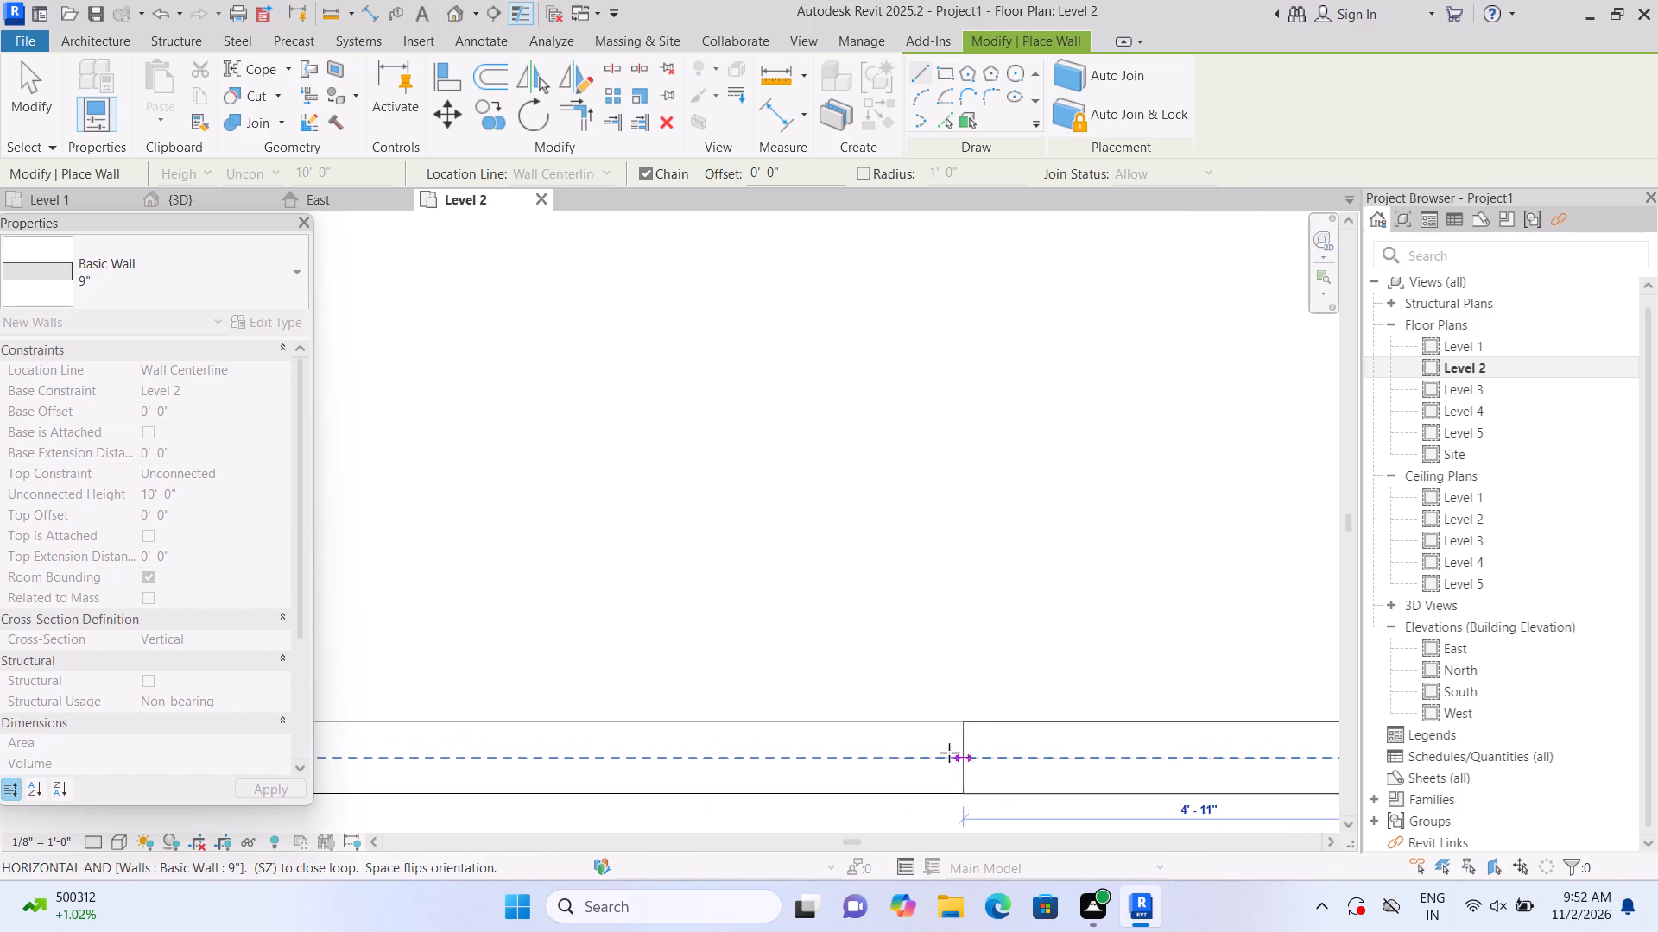
middle_click_drag(717, 738, 1130, 763)
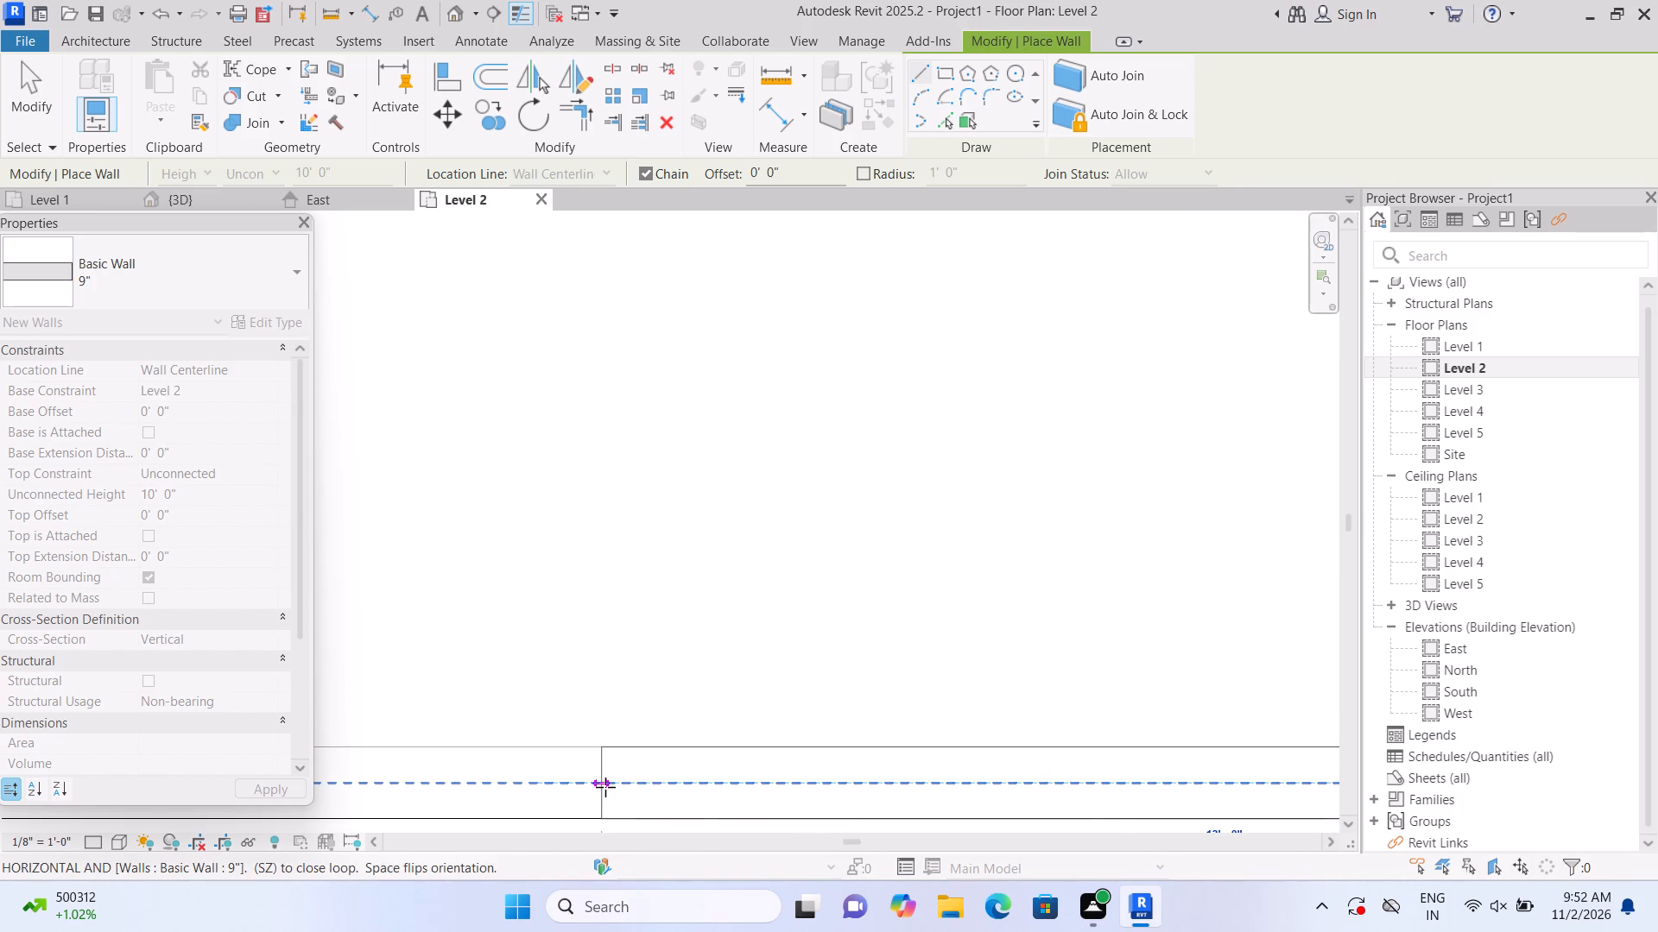
middle_click_drag(620, 787, 741, 787)
middle_click_drag(641, 776, 712, 761)
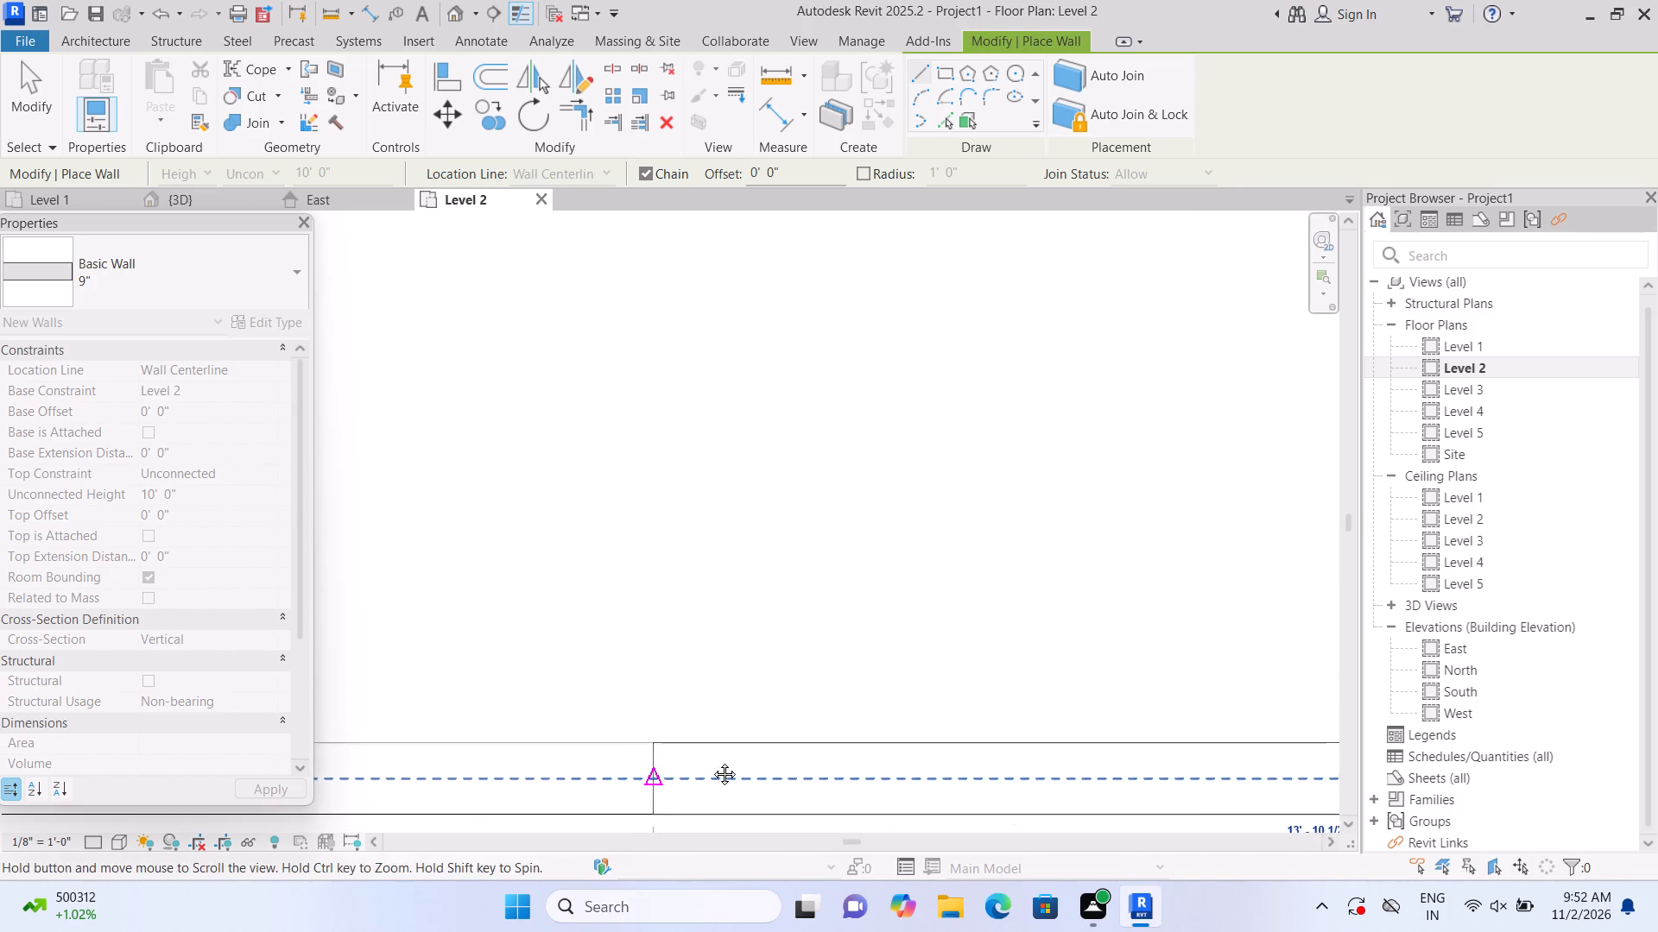
middle_click_drag(712, 761, 1011, 691)
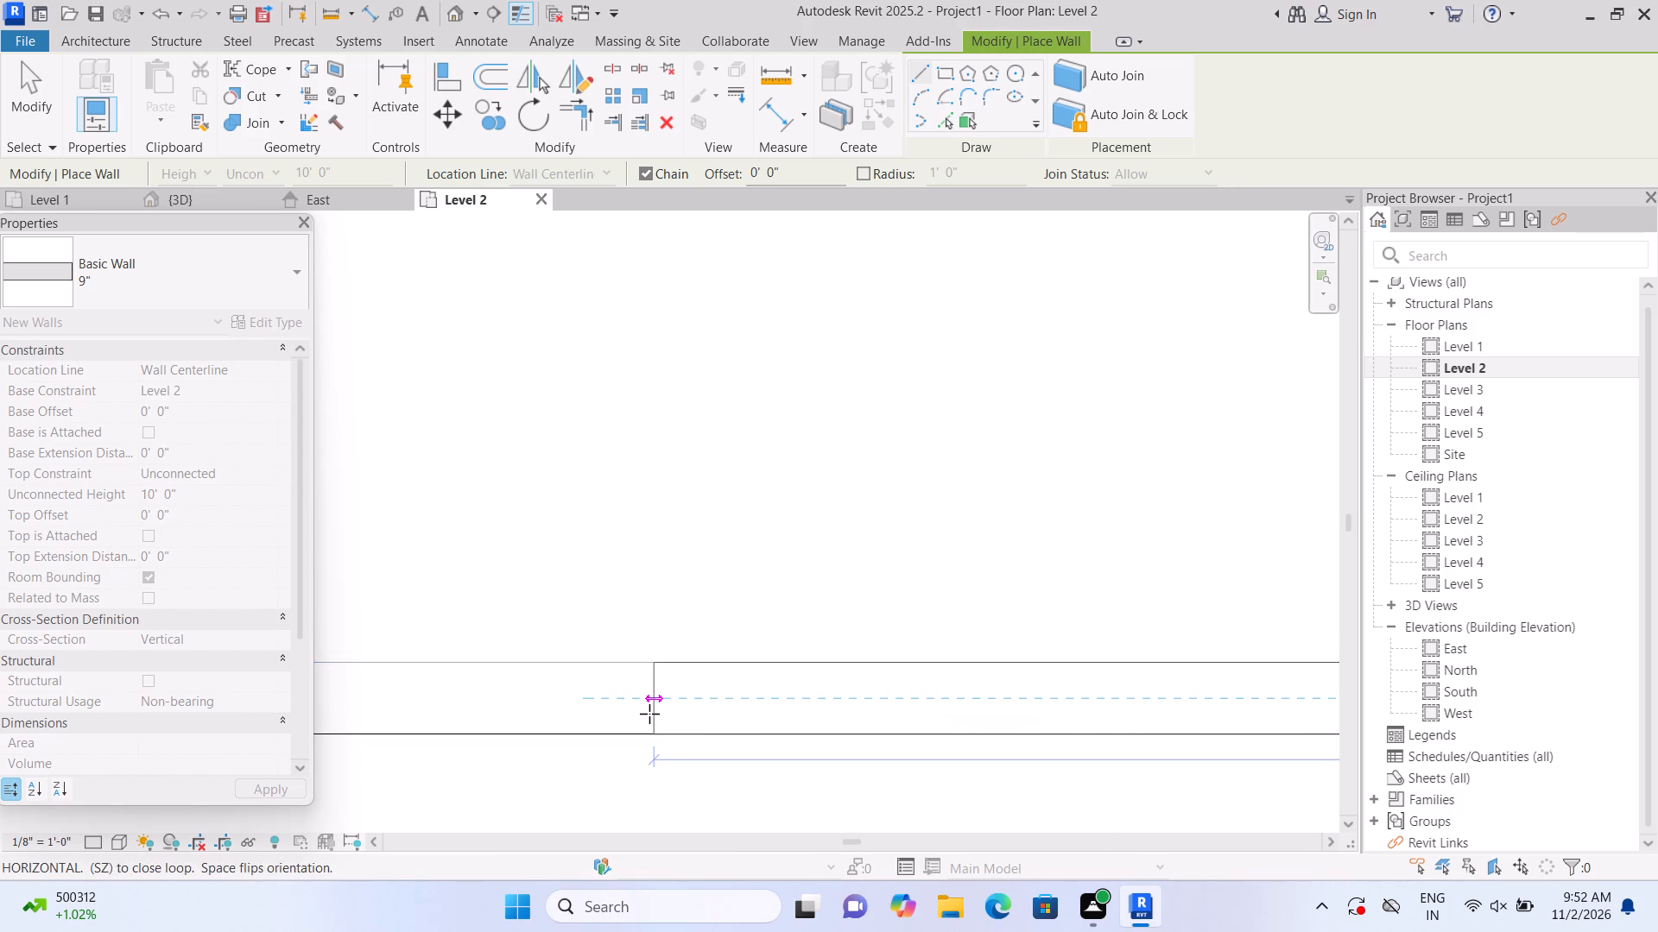
middle_click_drag(649, 714, 1073, 763)
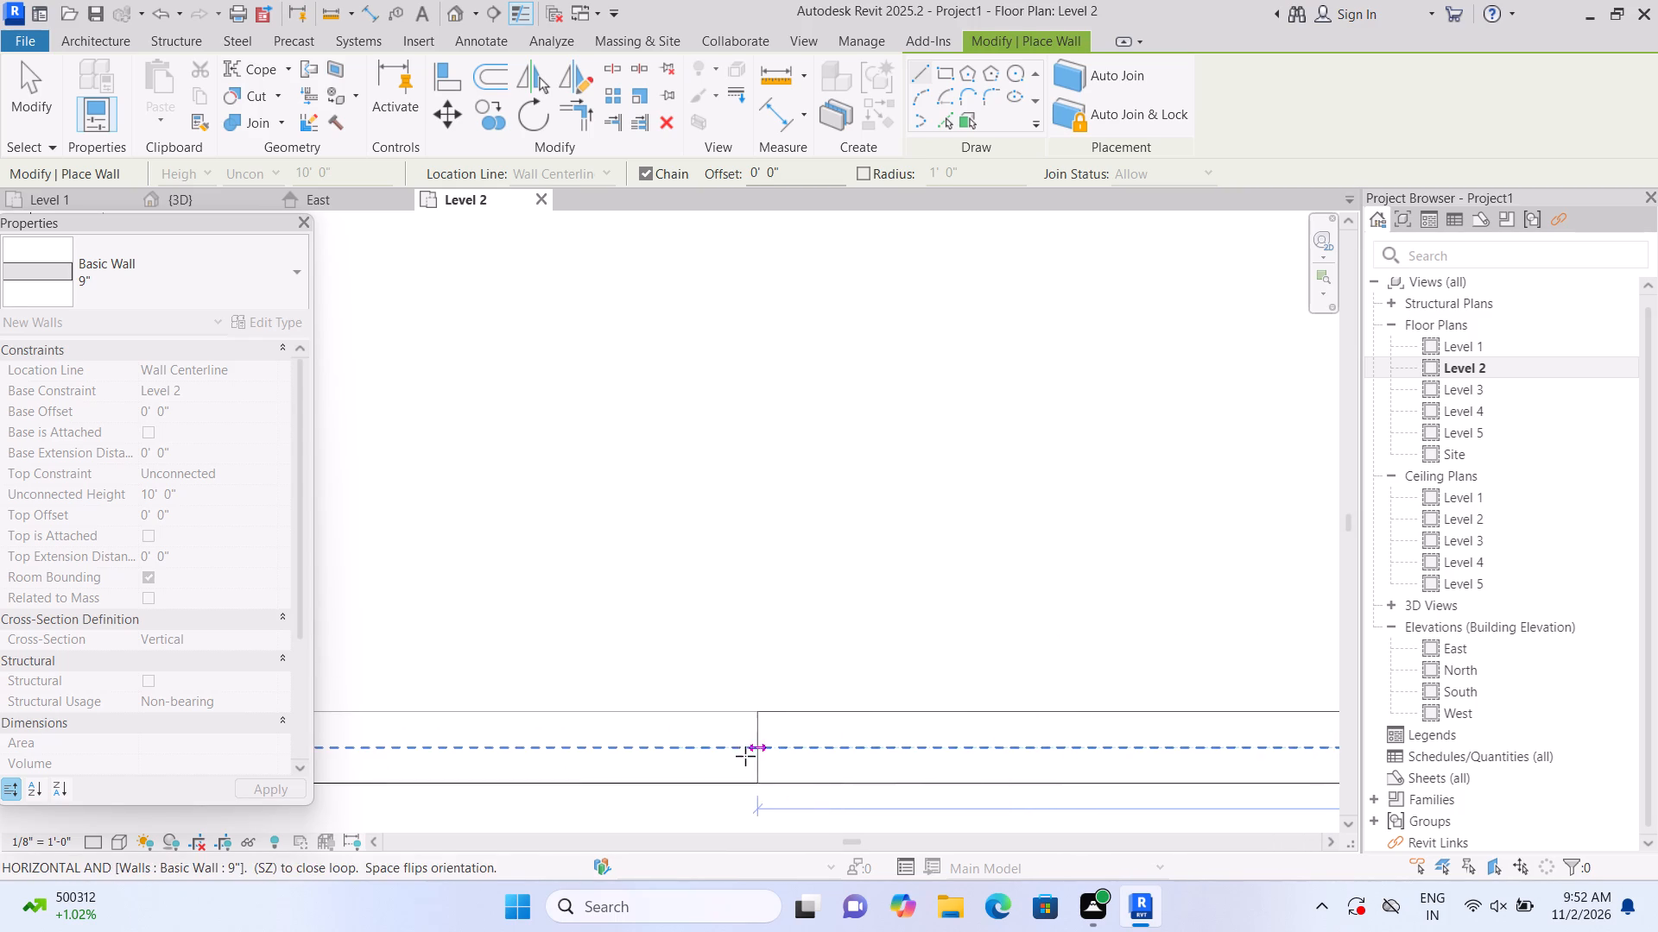
scroll(747, 756, "up", 1)
middle_click_drag(750, 755, 1224, 781)
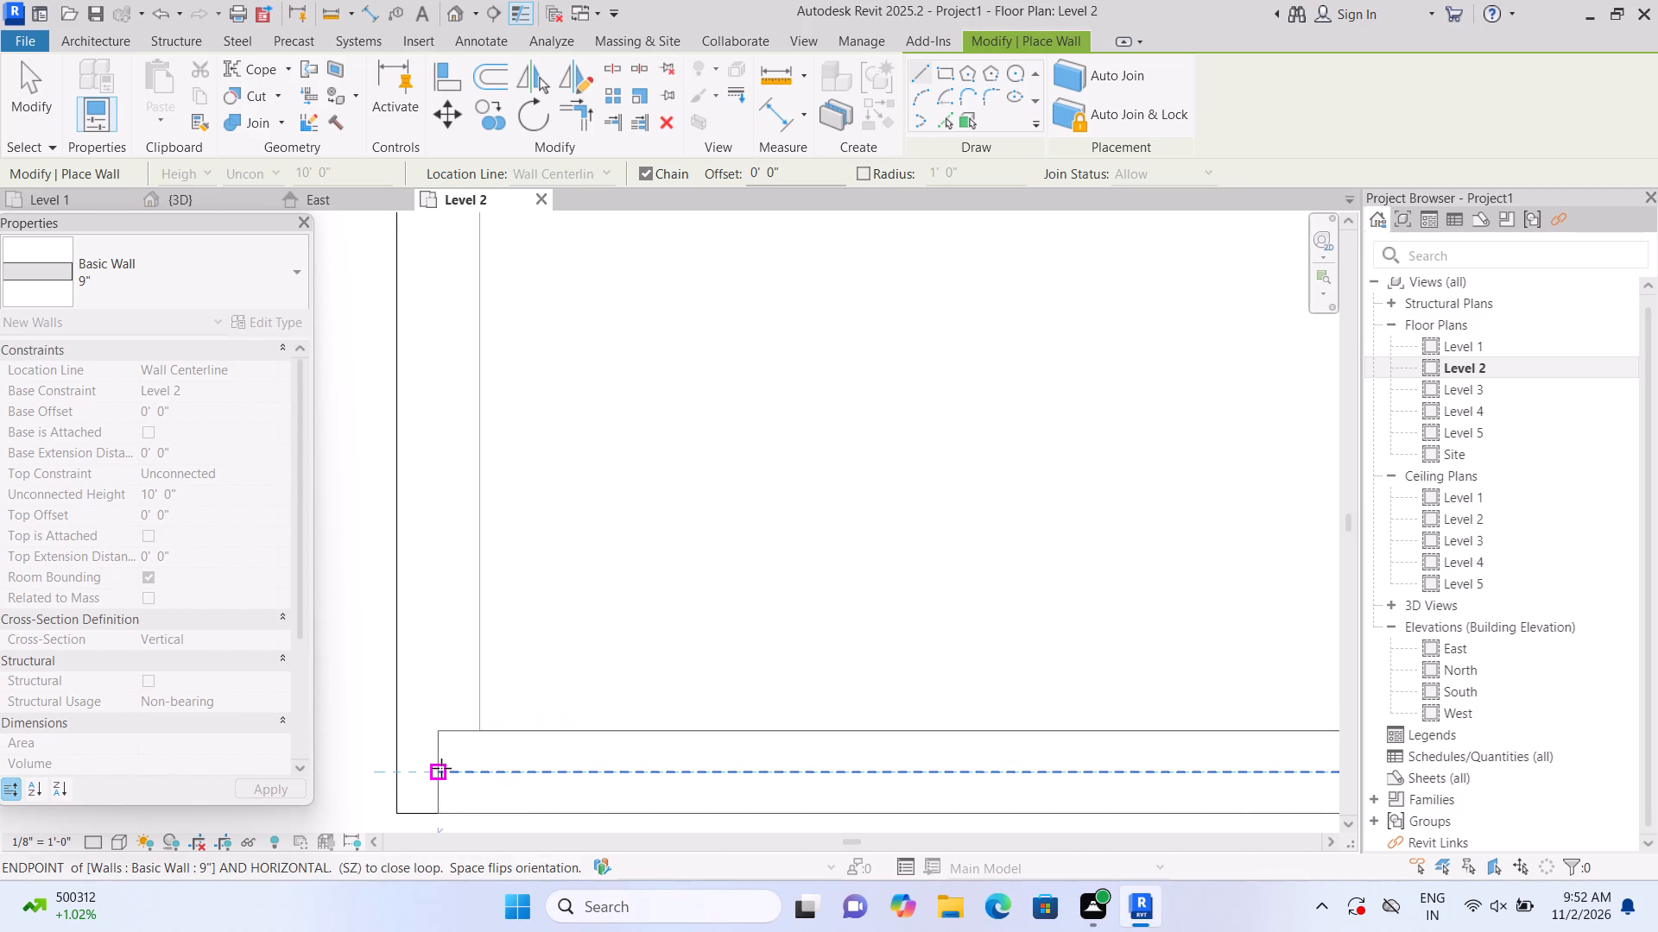
left_click(441, 768)
Draw the west 9" wall from the southwest corner north to the starting northwest corner, closing the Level 2 wall loop.
scroll(428, 609, "down", 12)
scroll(433, 533, "up", 1)
middle_click_drag(438, 547, 456, 859)
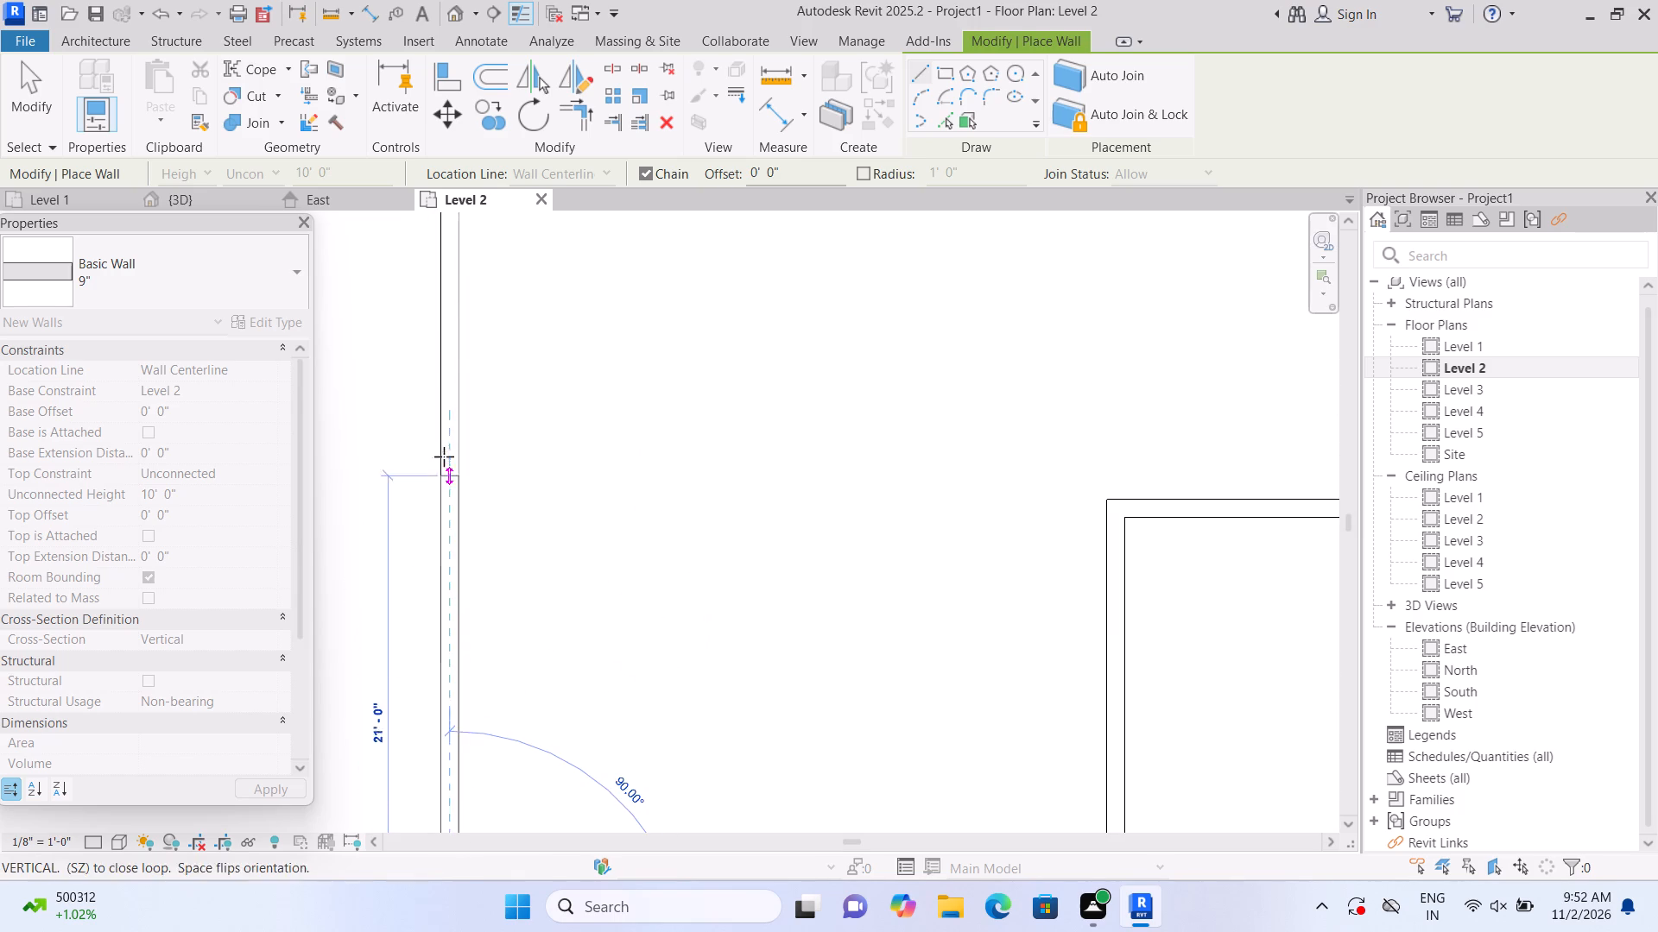
scroll(452, 439, "up", 7)
middle_click_drag(449, 387, 400, 930)
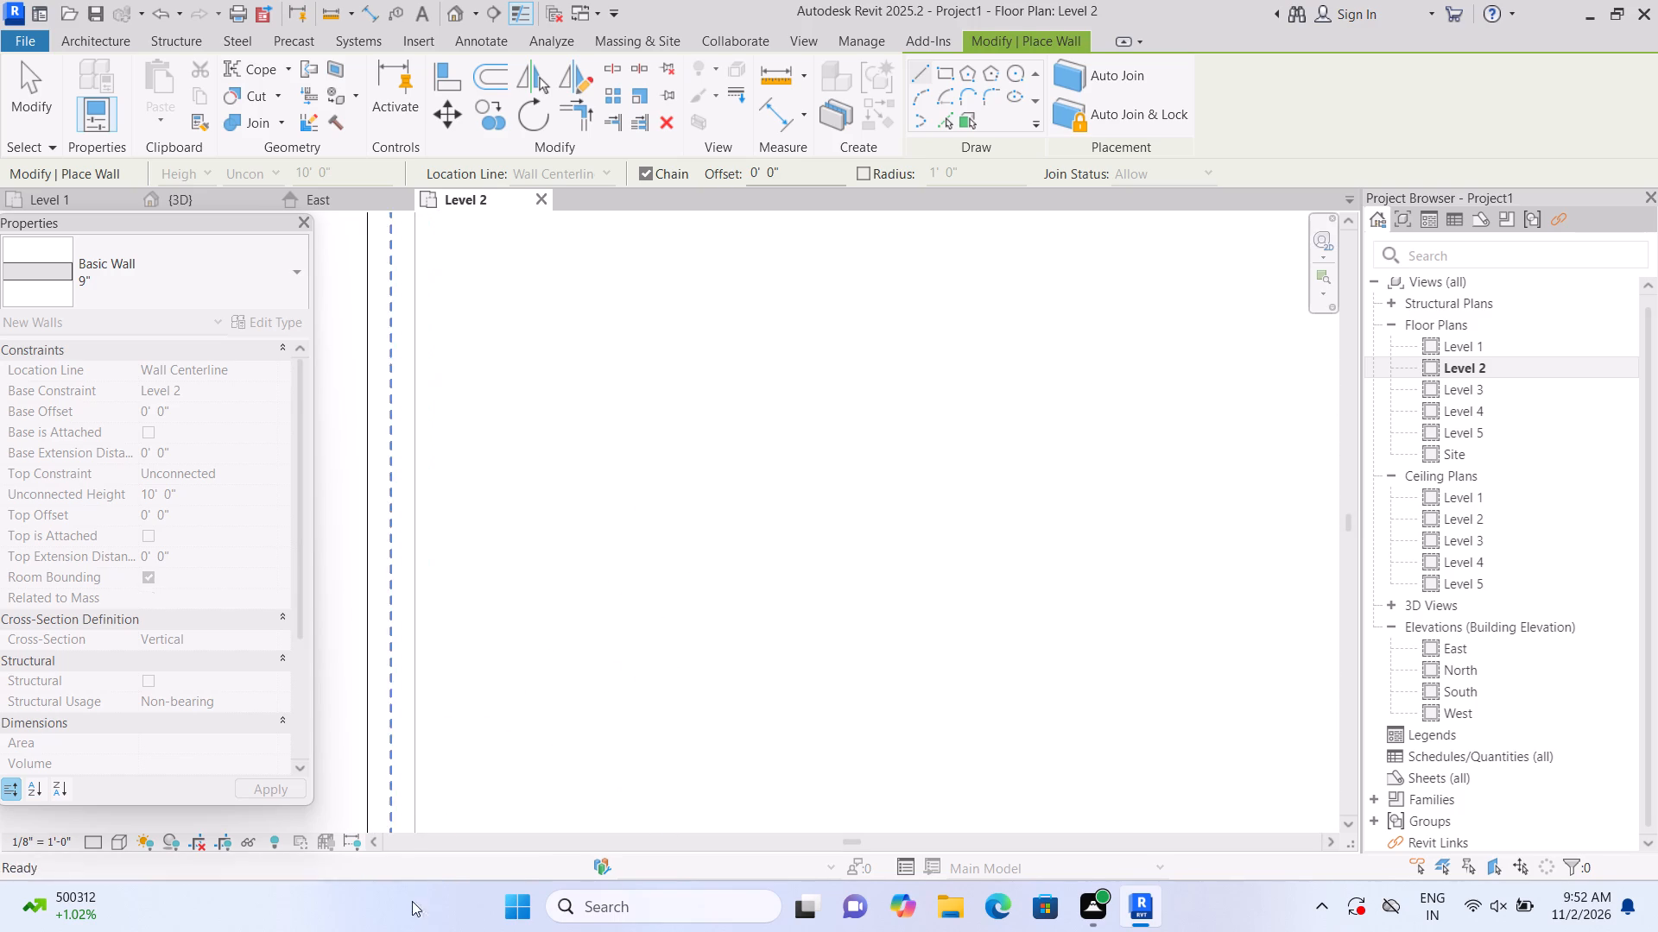
scroll(394, 404, "up", 1)
middle_click_drag(394, 404, 657, 520)
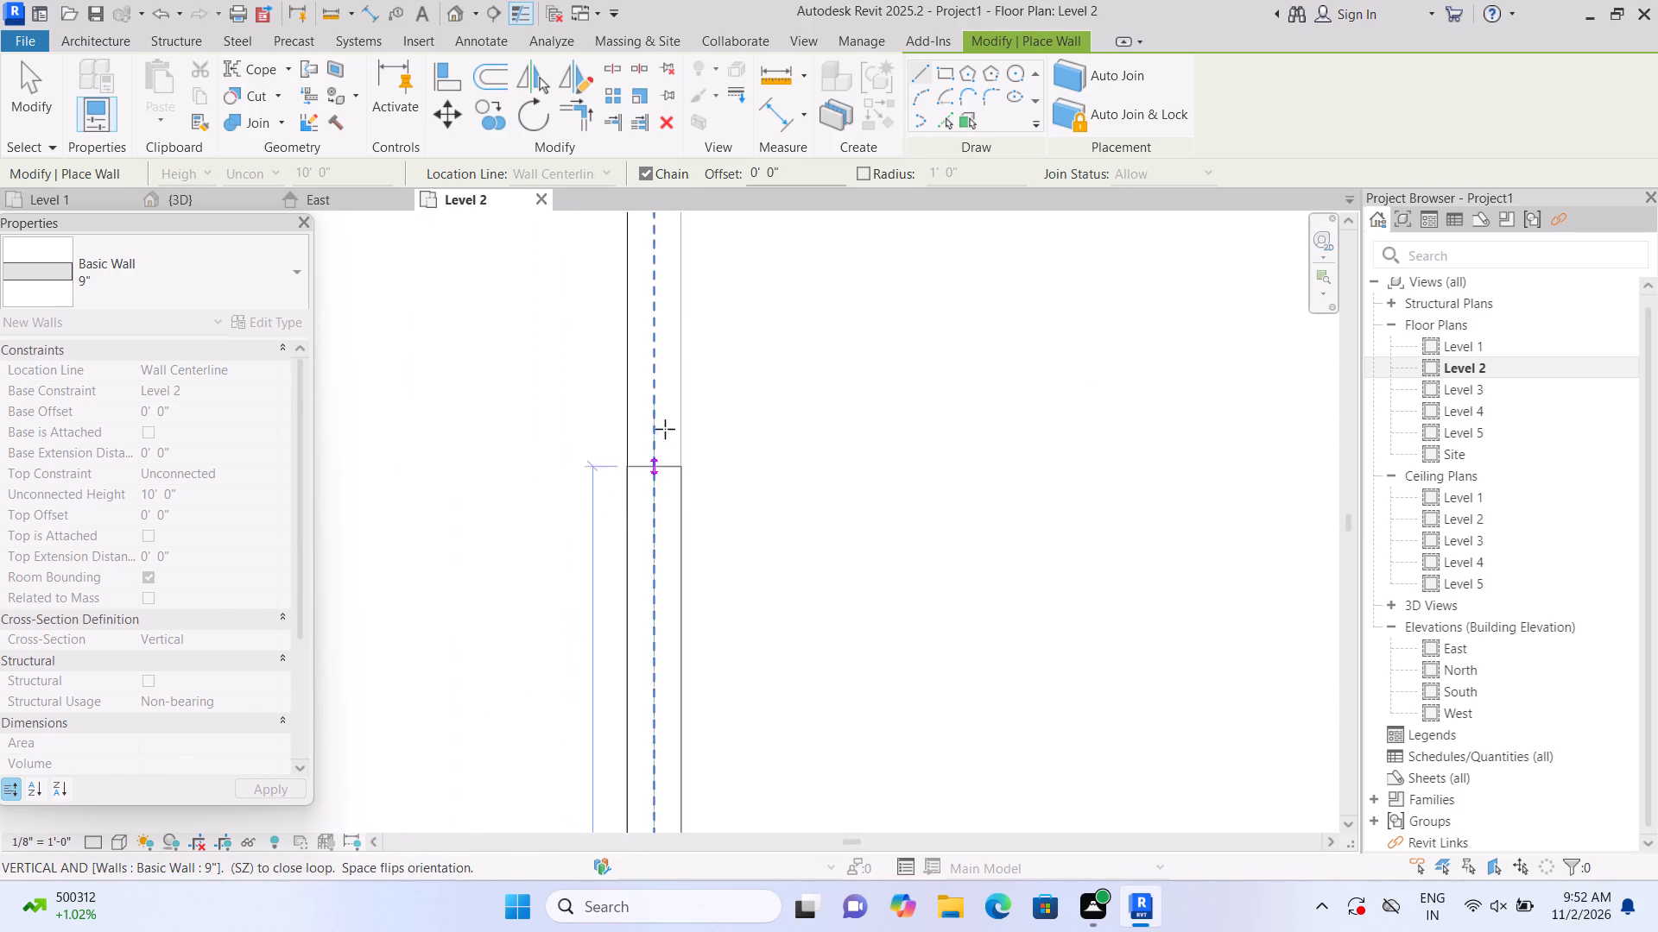
middle_click_drag(666, 347, 666, 664)
scroll(671, 345, "up", 1)
middle_click_drag(676, 357, 673, 535)
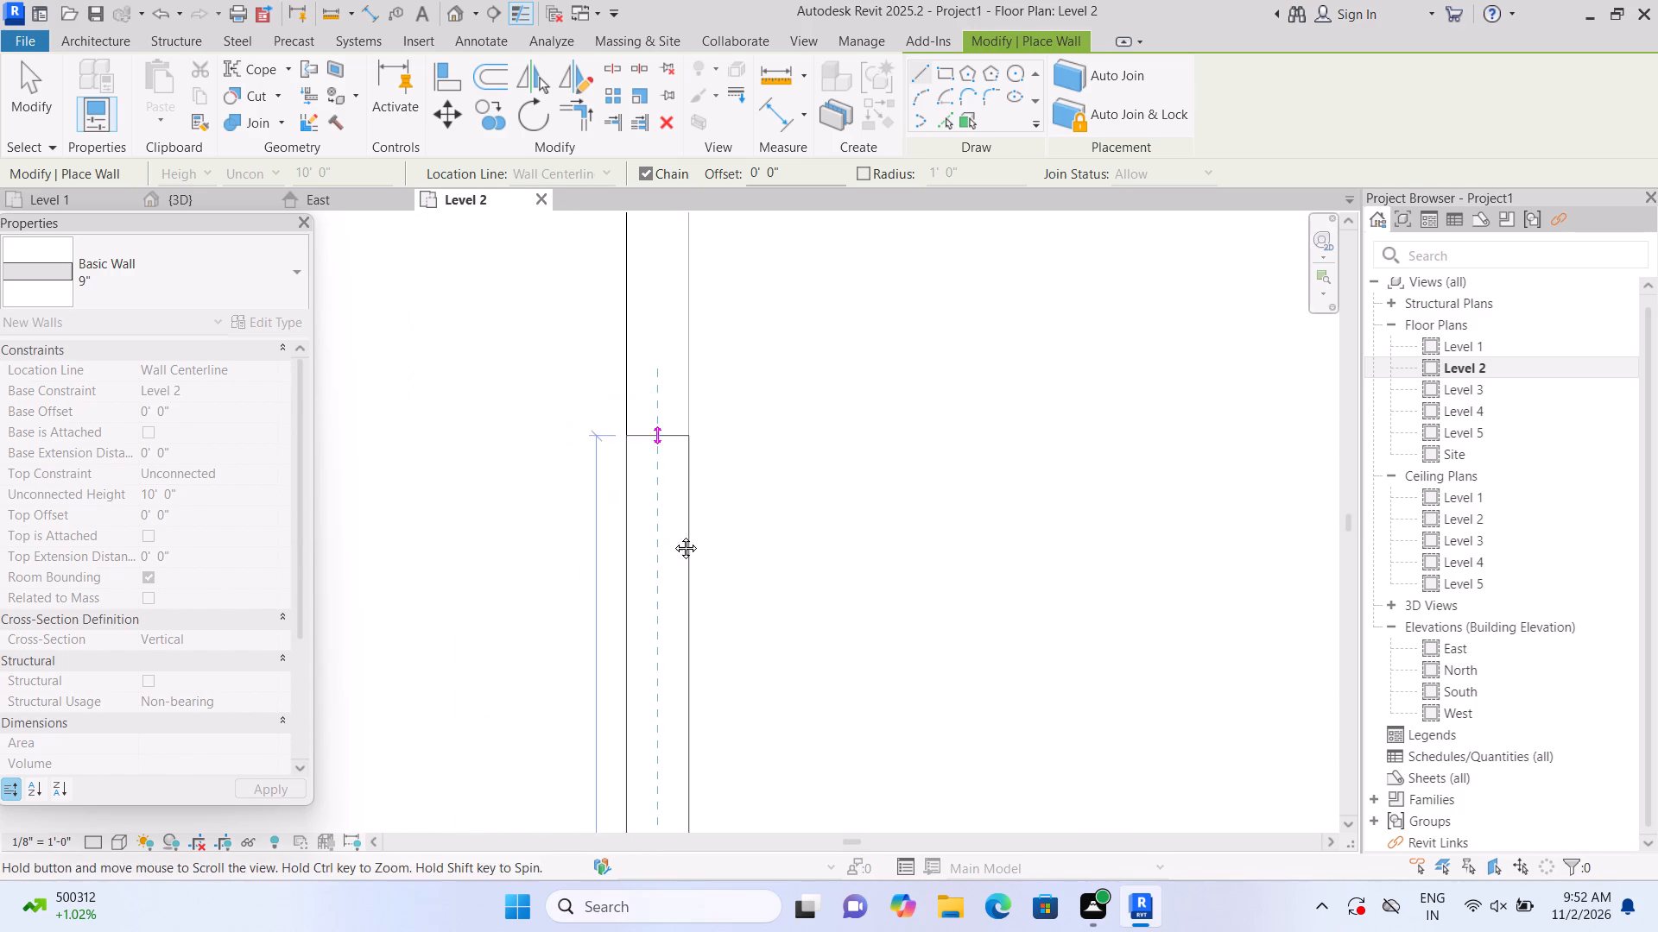
middle_click_drag(673, 535, 673, 610)
middle_click_drag(664, 326, 671, 710)
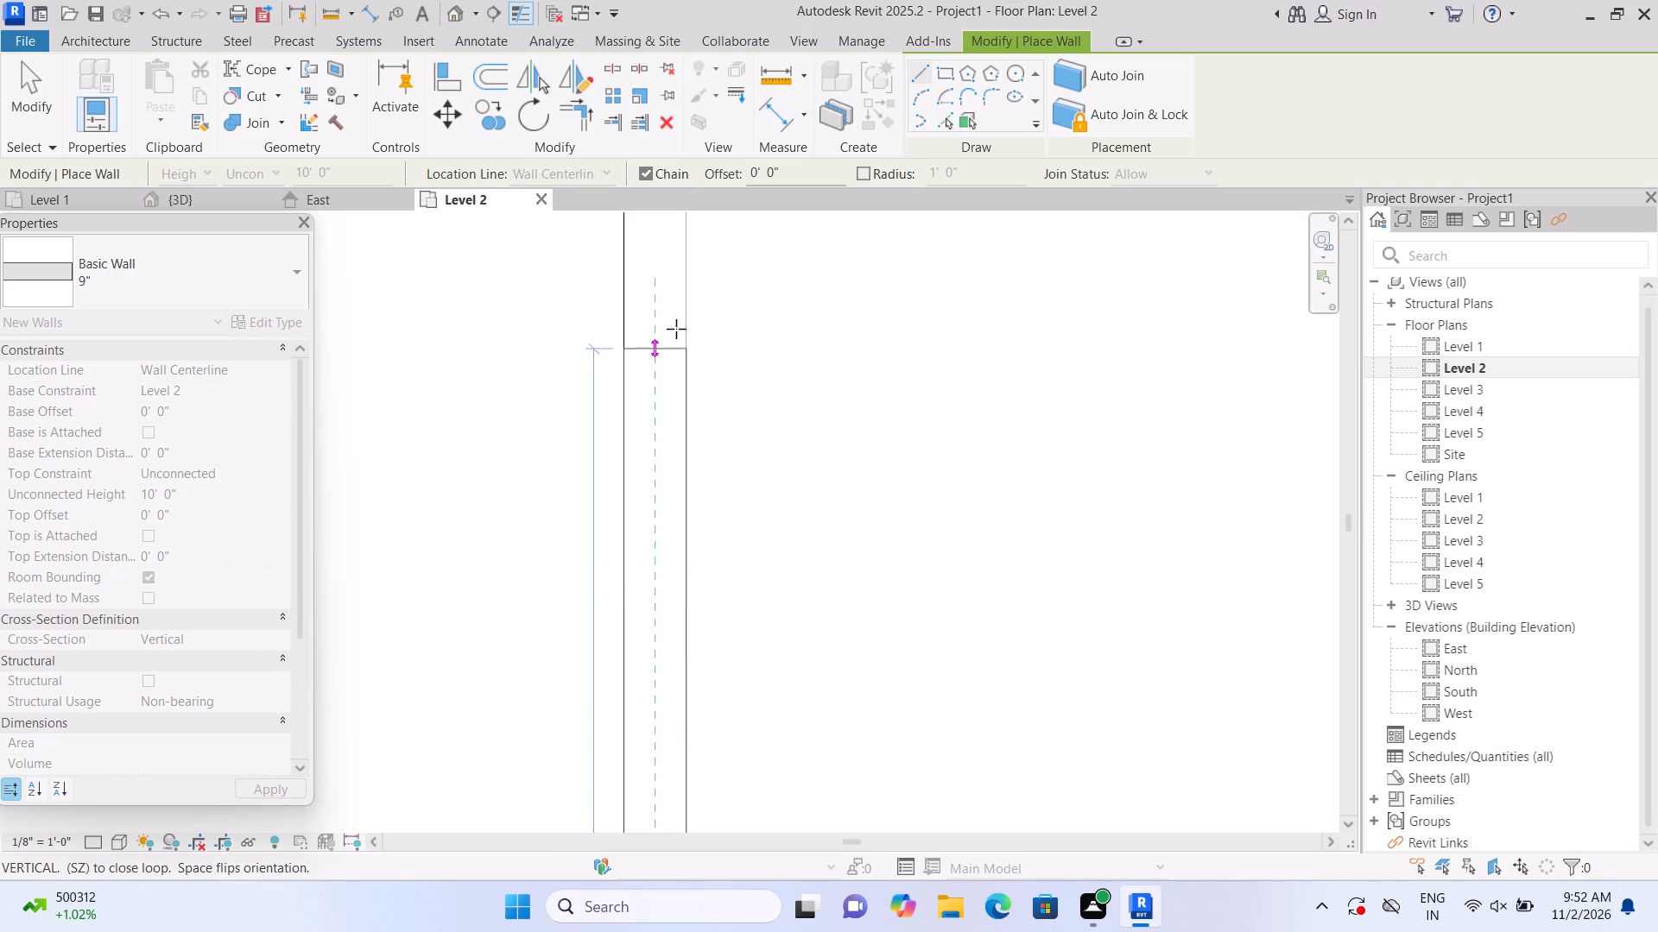
middle_click_drag(668, 334, 617, 743)
left_click(607, 391)
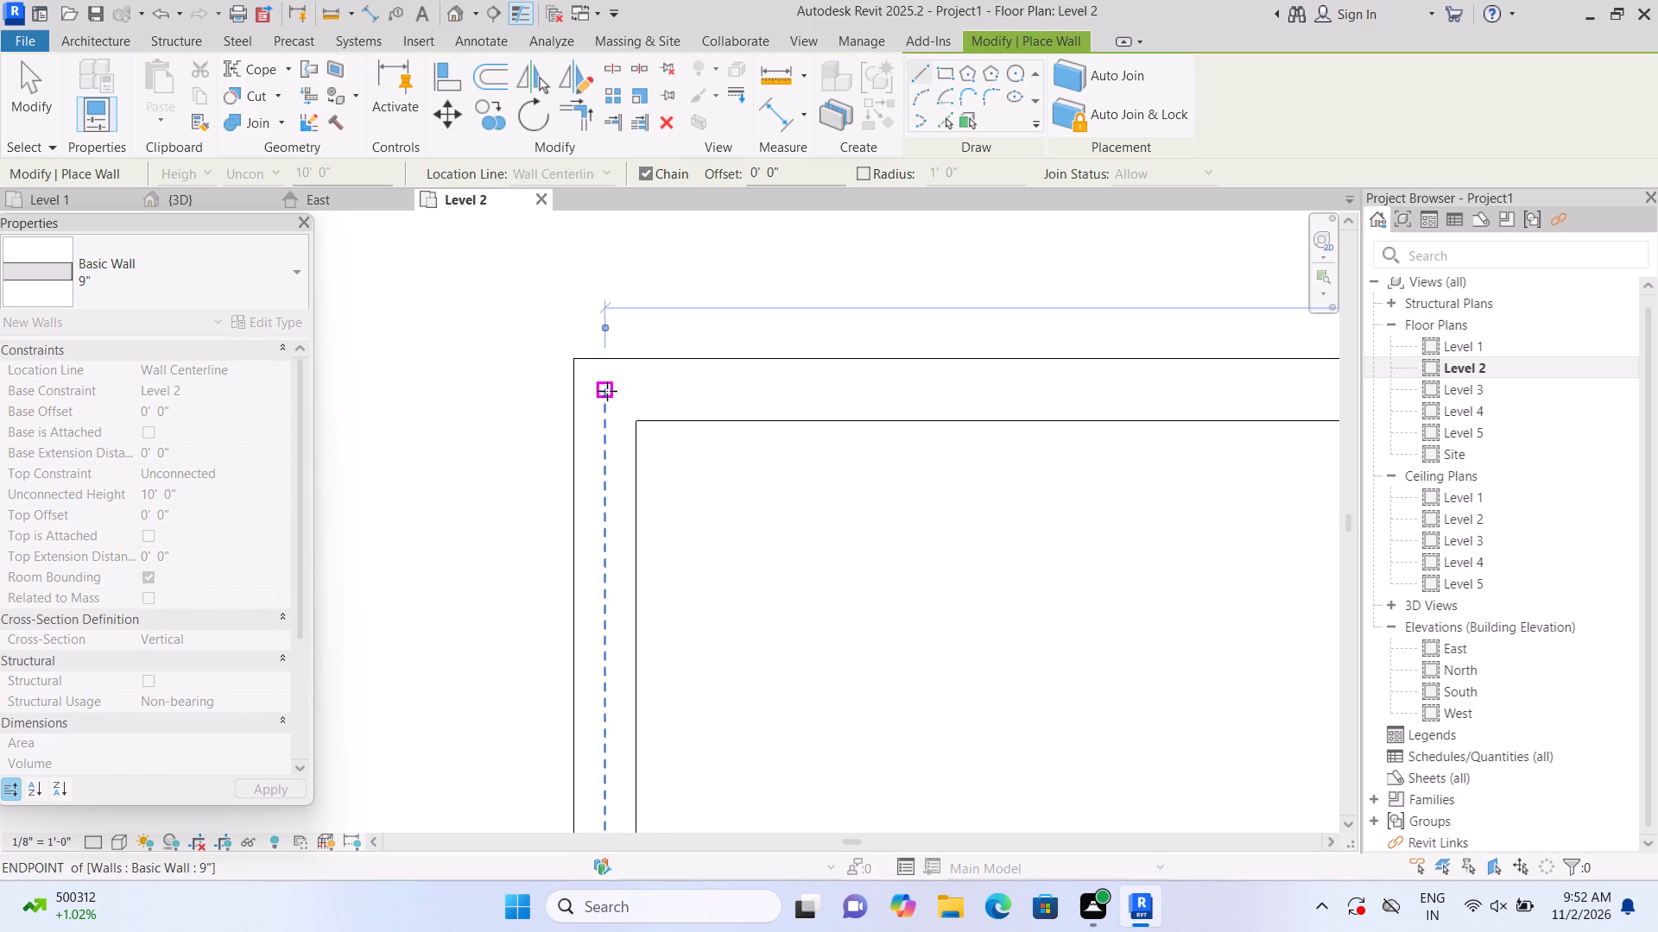
Examine the closed Level 2 wall loop in plan and in 3D, including the entrance recess and flat roof.
scroll(744, 578, "down", 8)
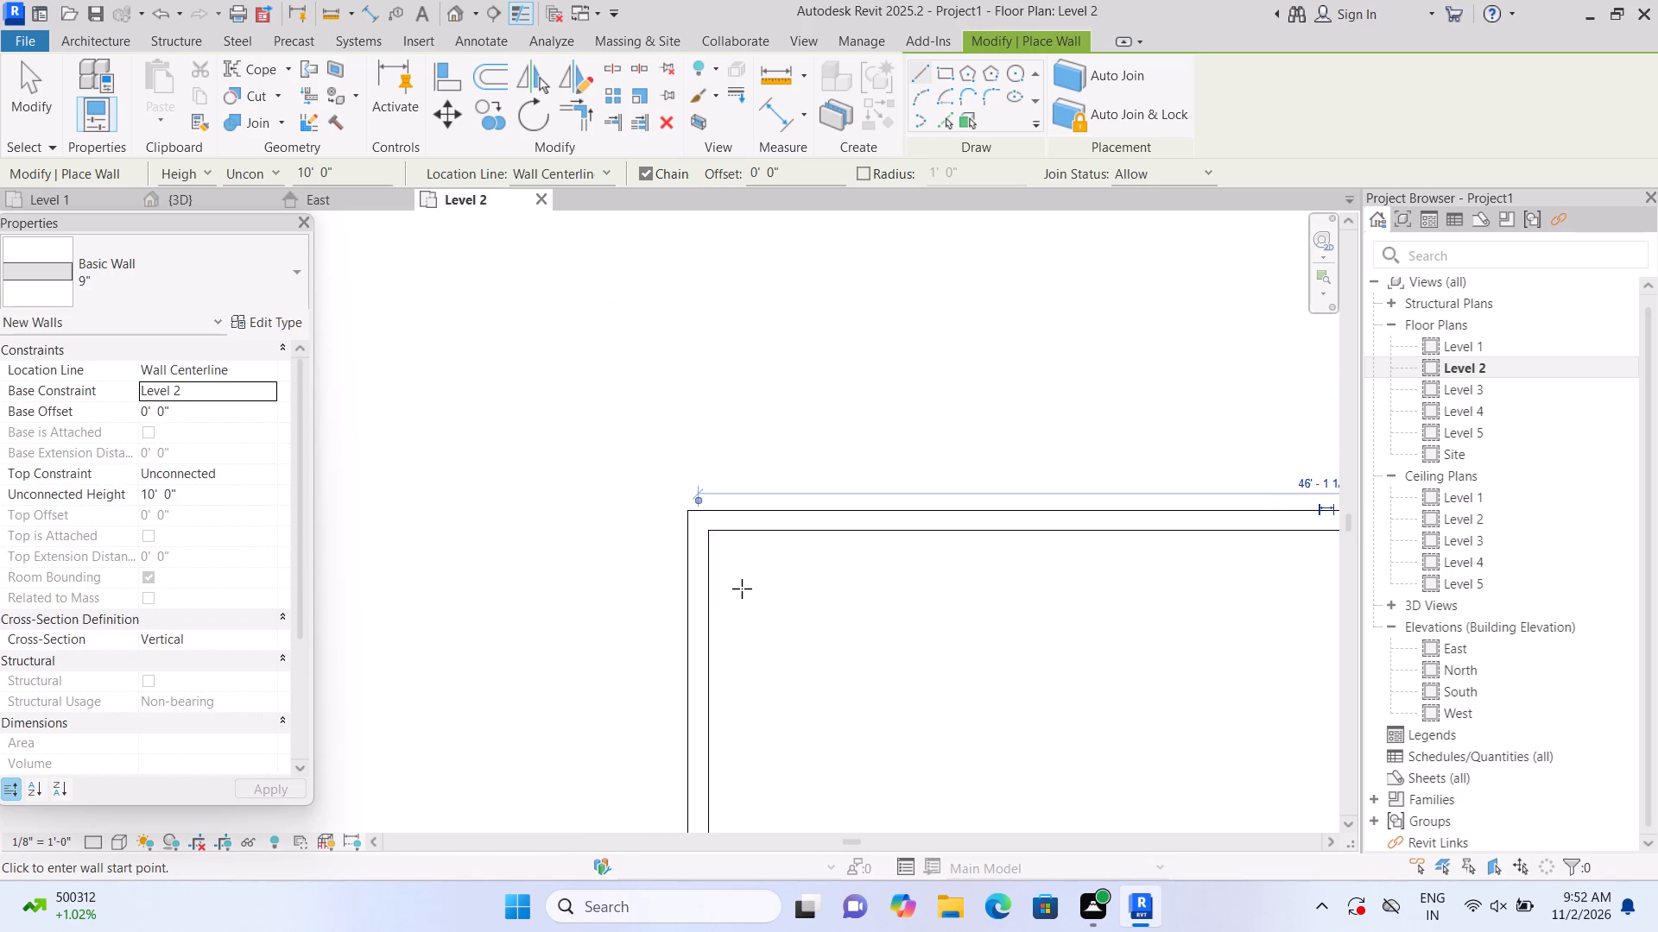
scroll(742, 589, "down", 5)
scroll(1003, 807, "down", 1)
middle_click_drag(1005, 731, 665, 357)
scroll(680, 345, "down", 4)
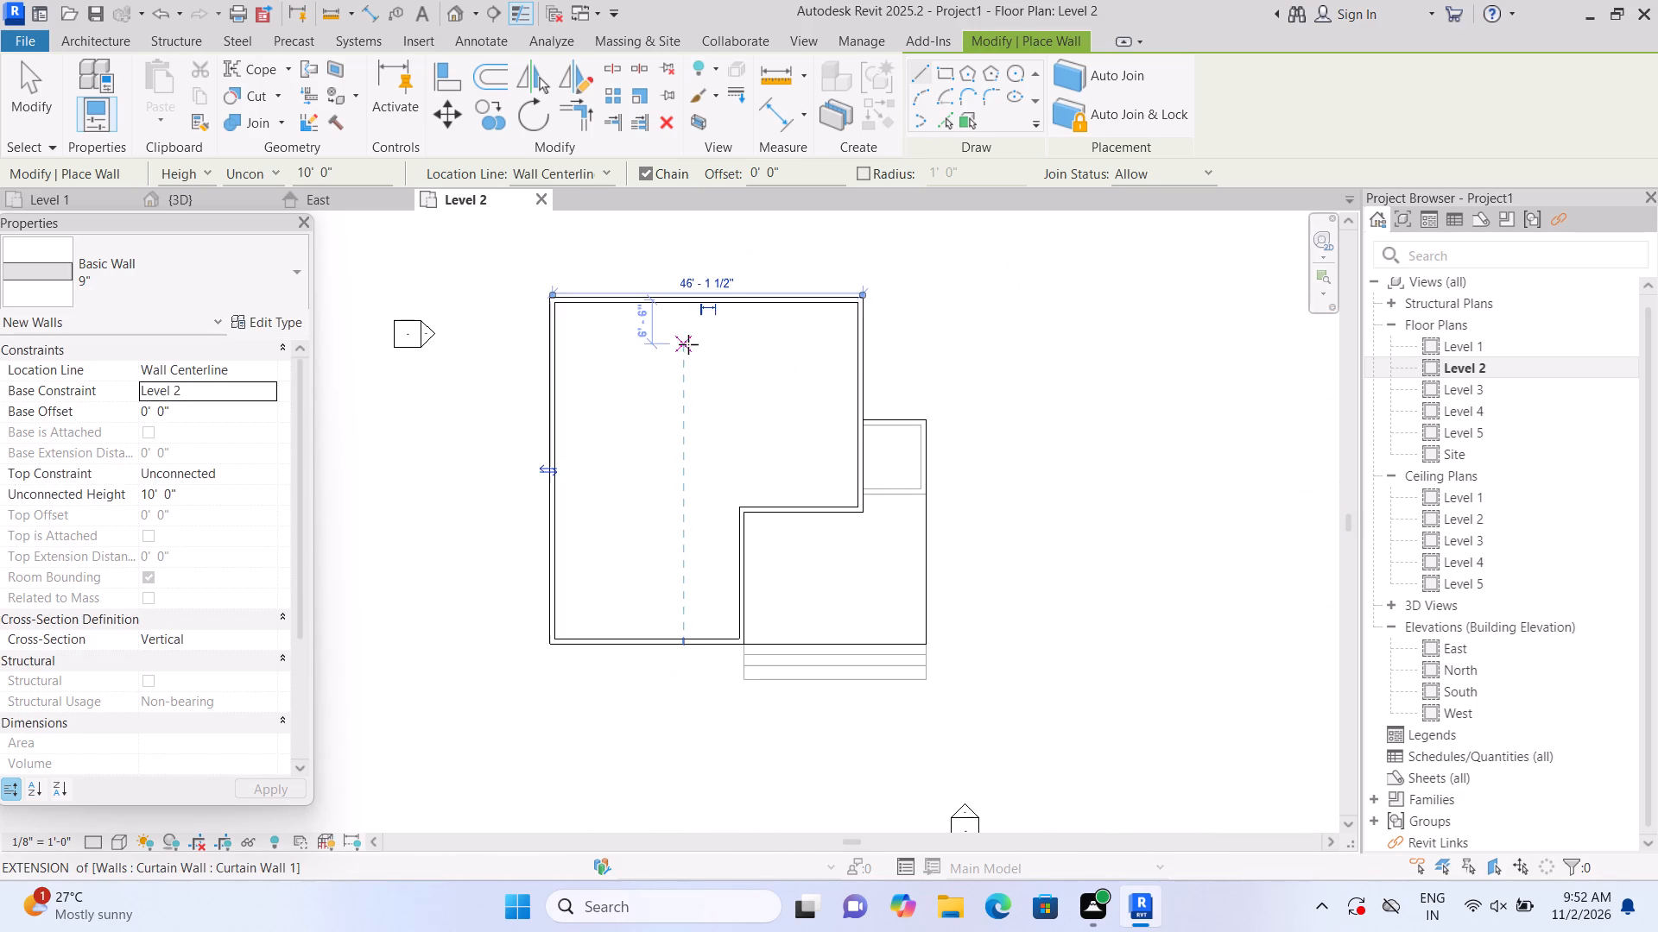
scroll(689, 363, "down", 1)
scroll(686, 403, "up", 2)
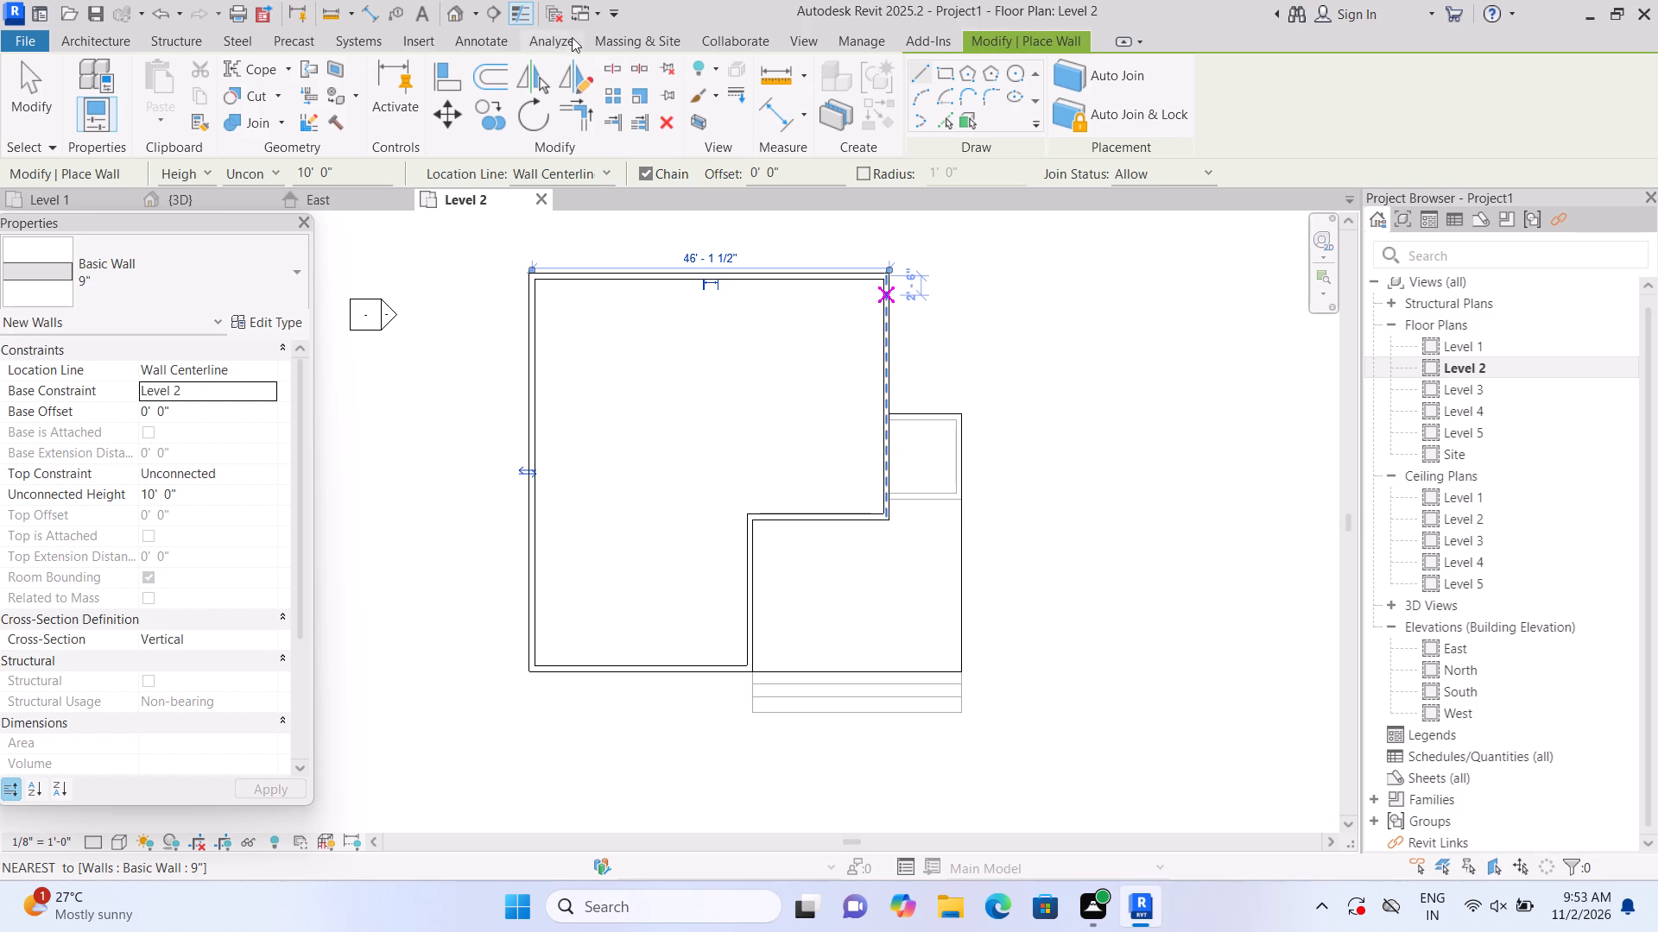
left_click(459, 6)
scroll(456, 478, "down", 4)
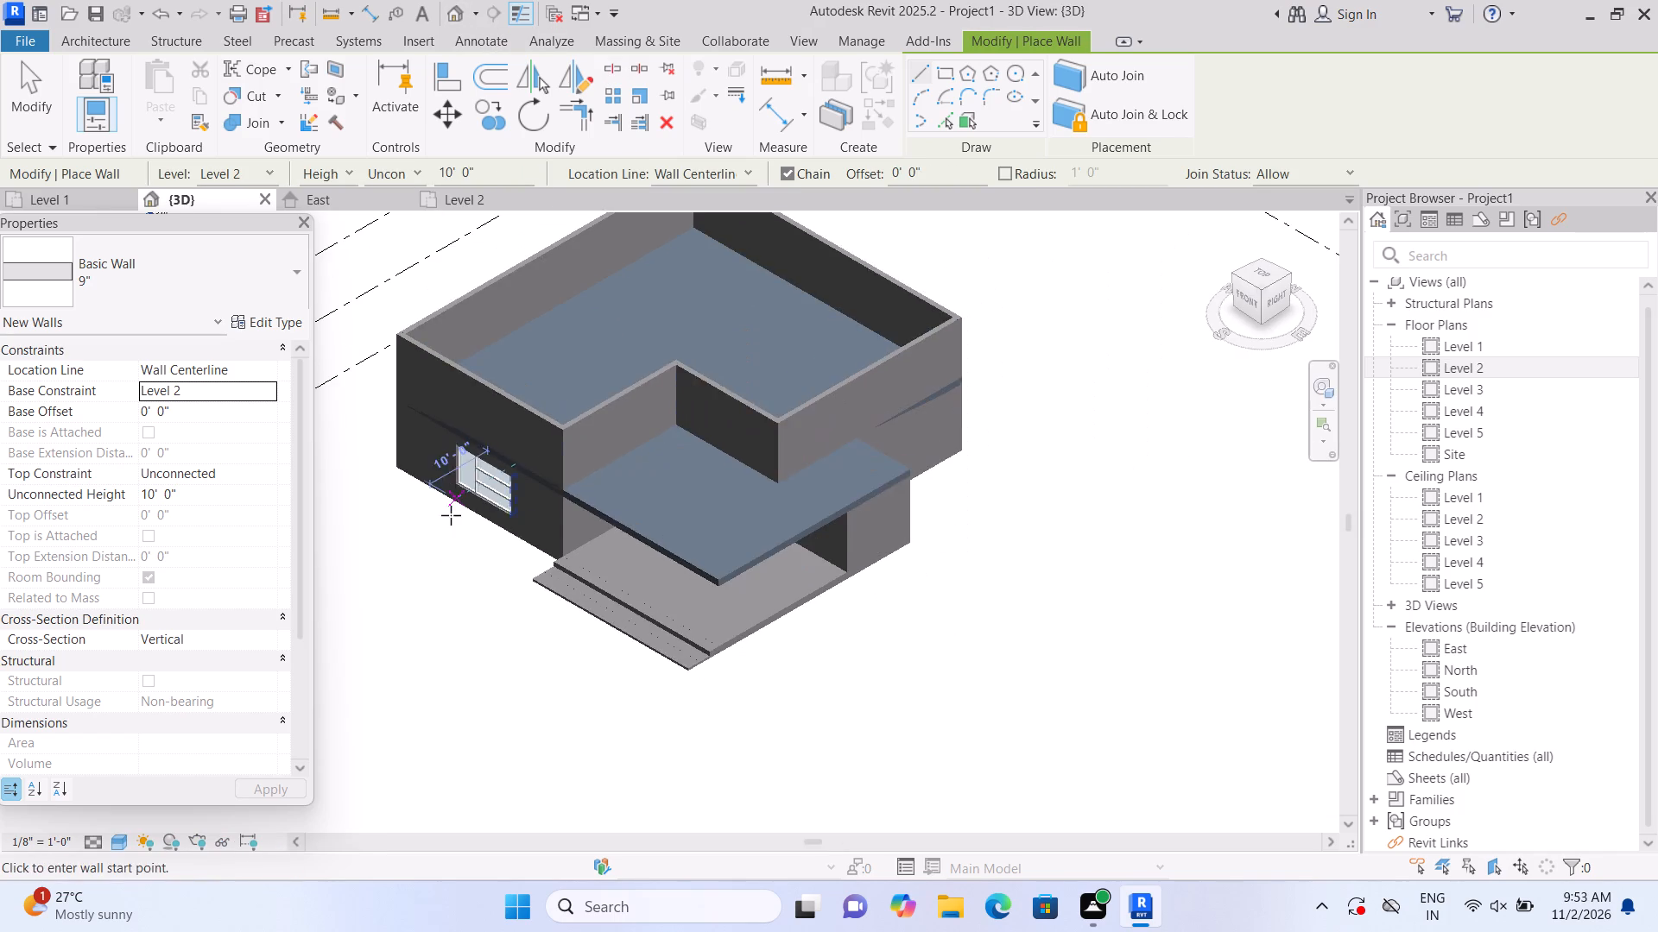
middle_click_drag(454, 672, 547, 796)
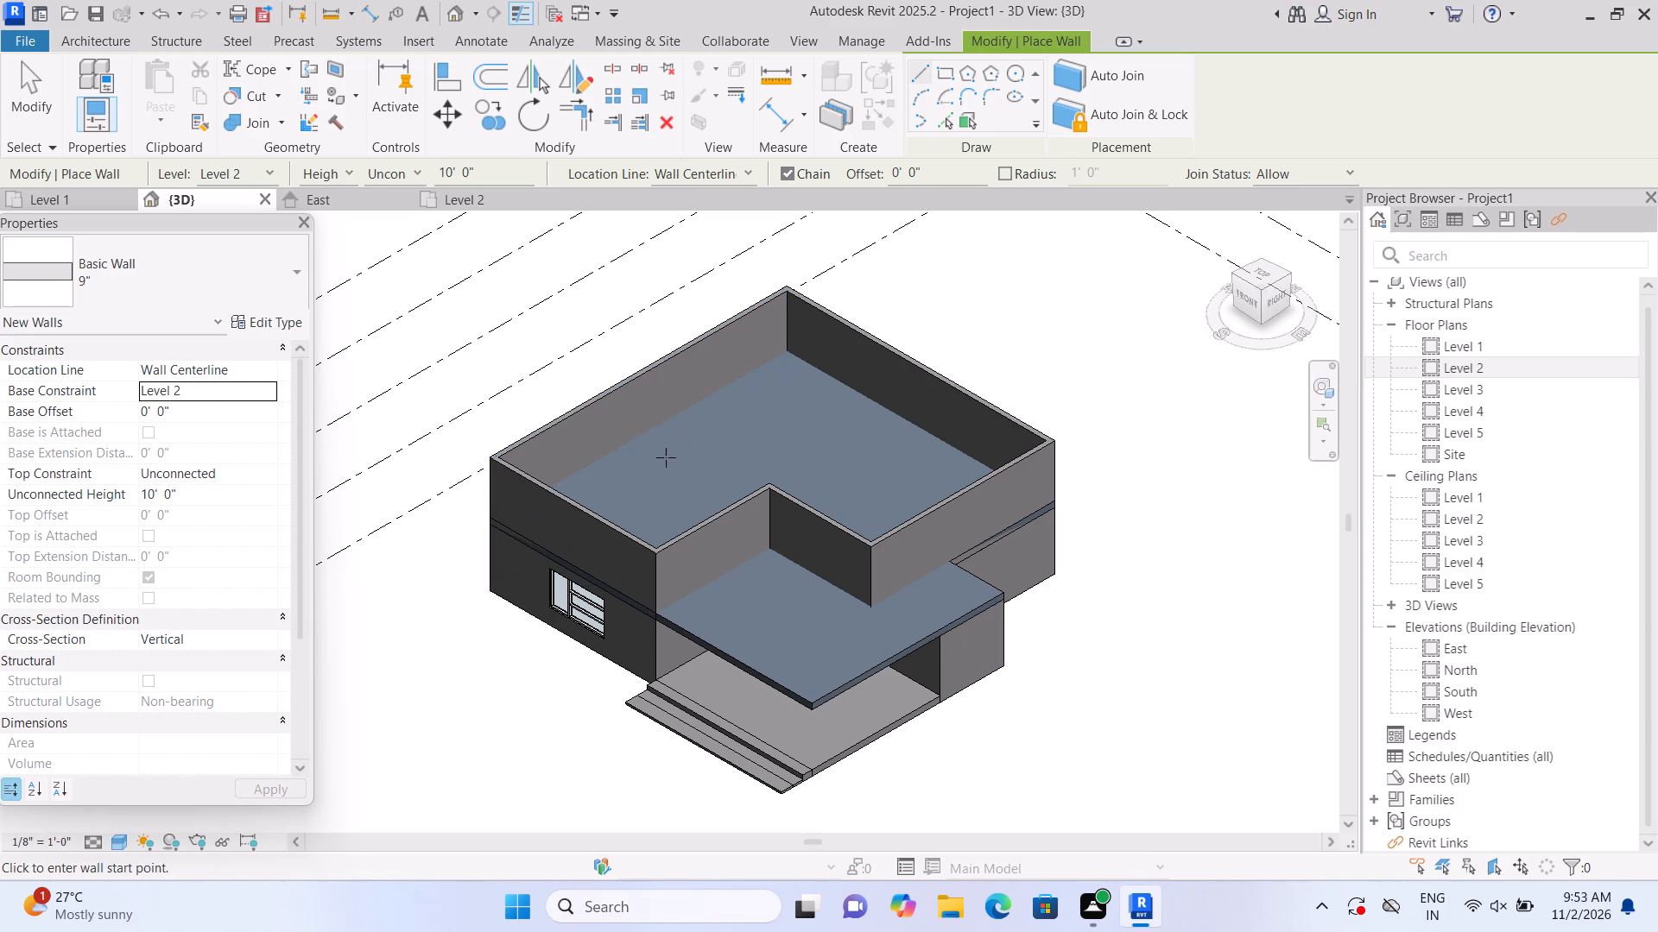
scroll(631, 524, "up", 2)
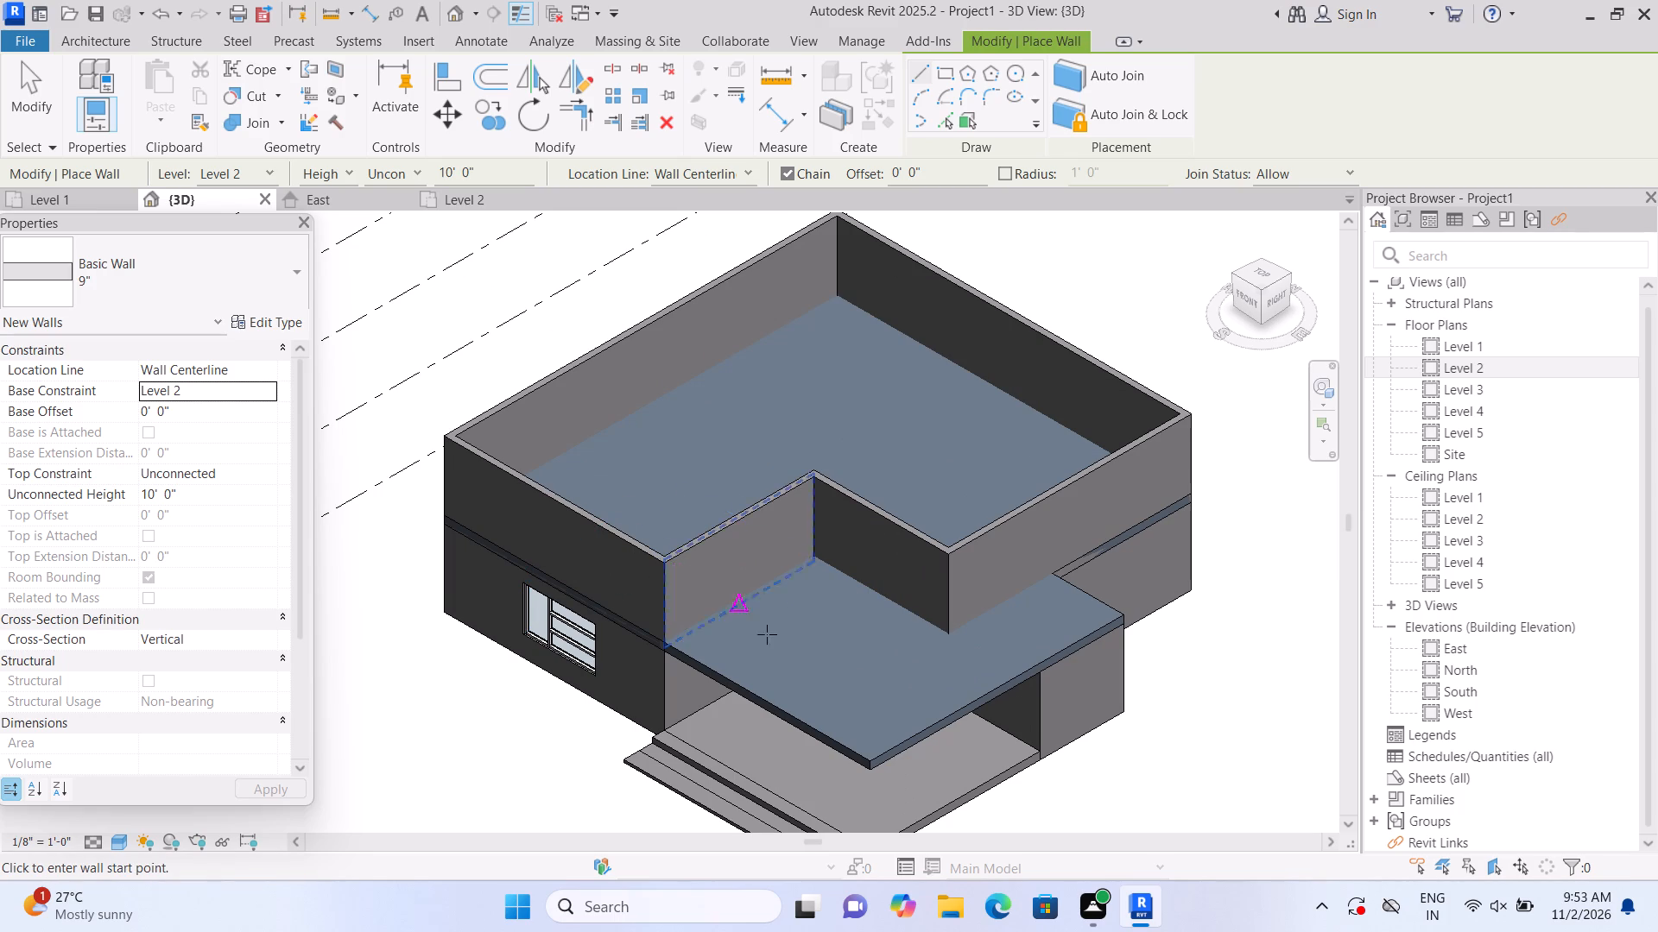
scroll(784, 651, "up", 1)
middle_click_drag(784, 651, 745, 605)
scroll(724, 644, "up", 1)
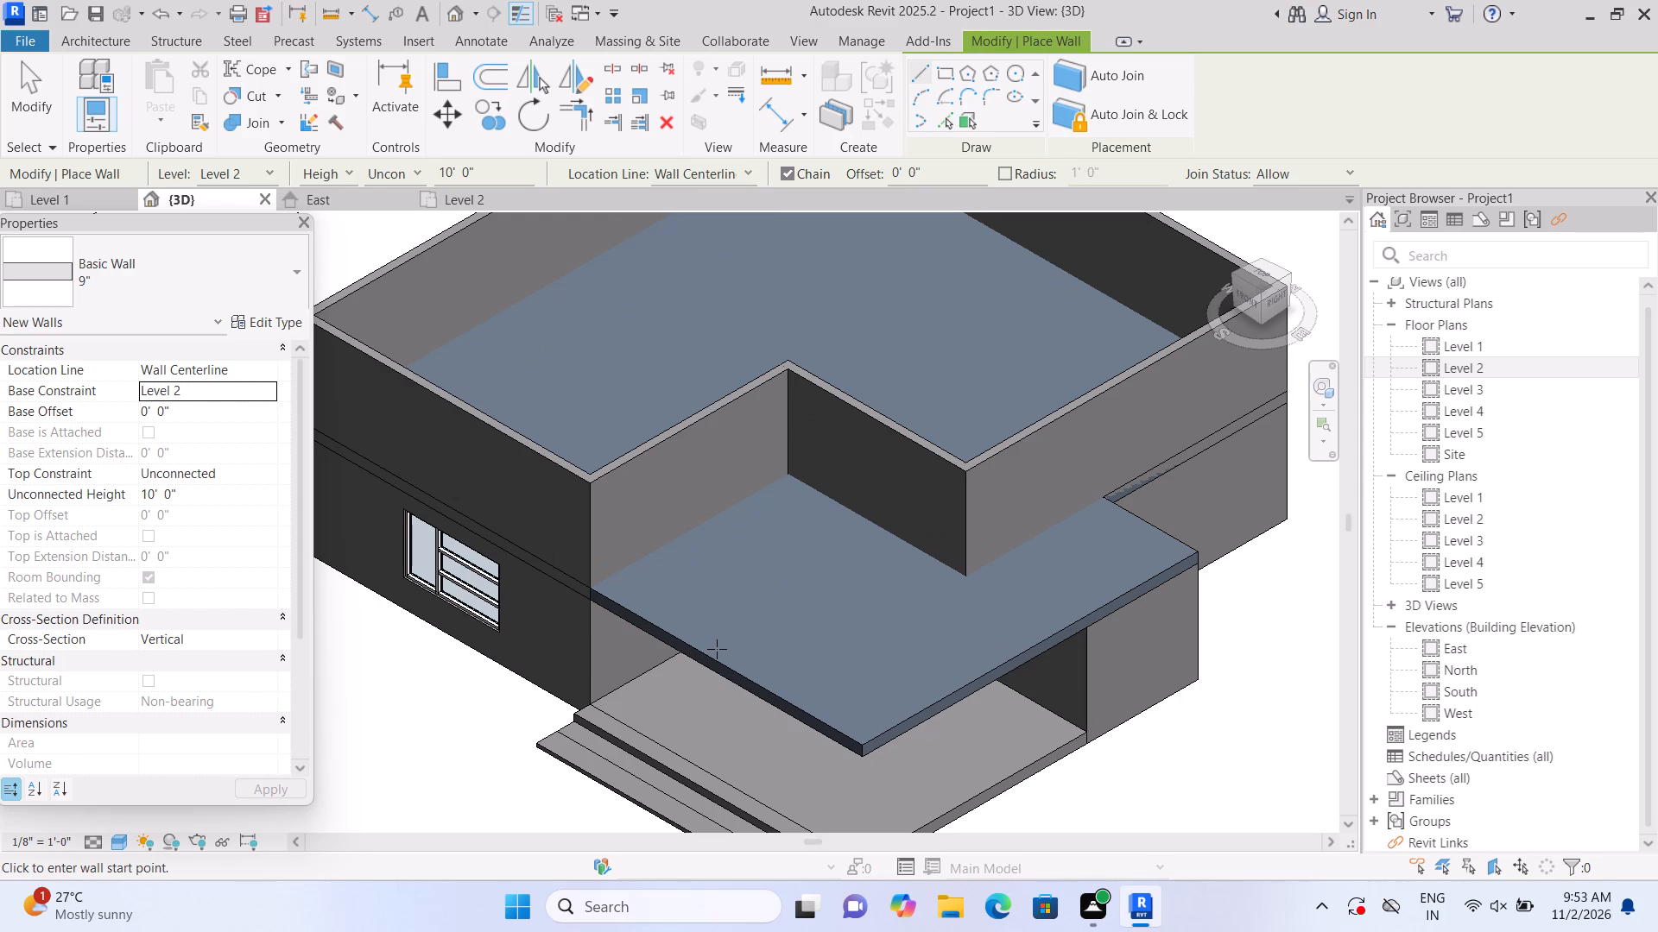
Draw a 13'-0" Curtain Wall 1 segment along the Level 2 south wall, starting 6'-6" from the southwest corner.
double_click(1428, 370)
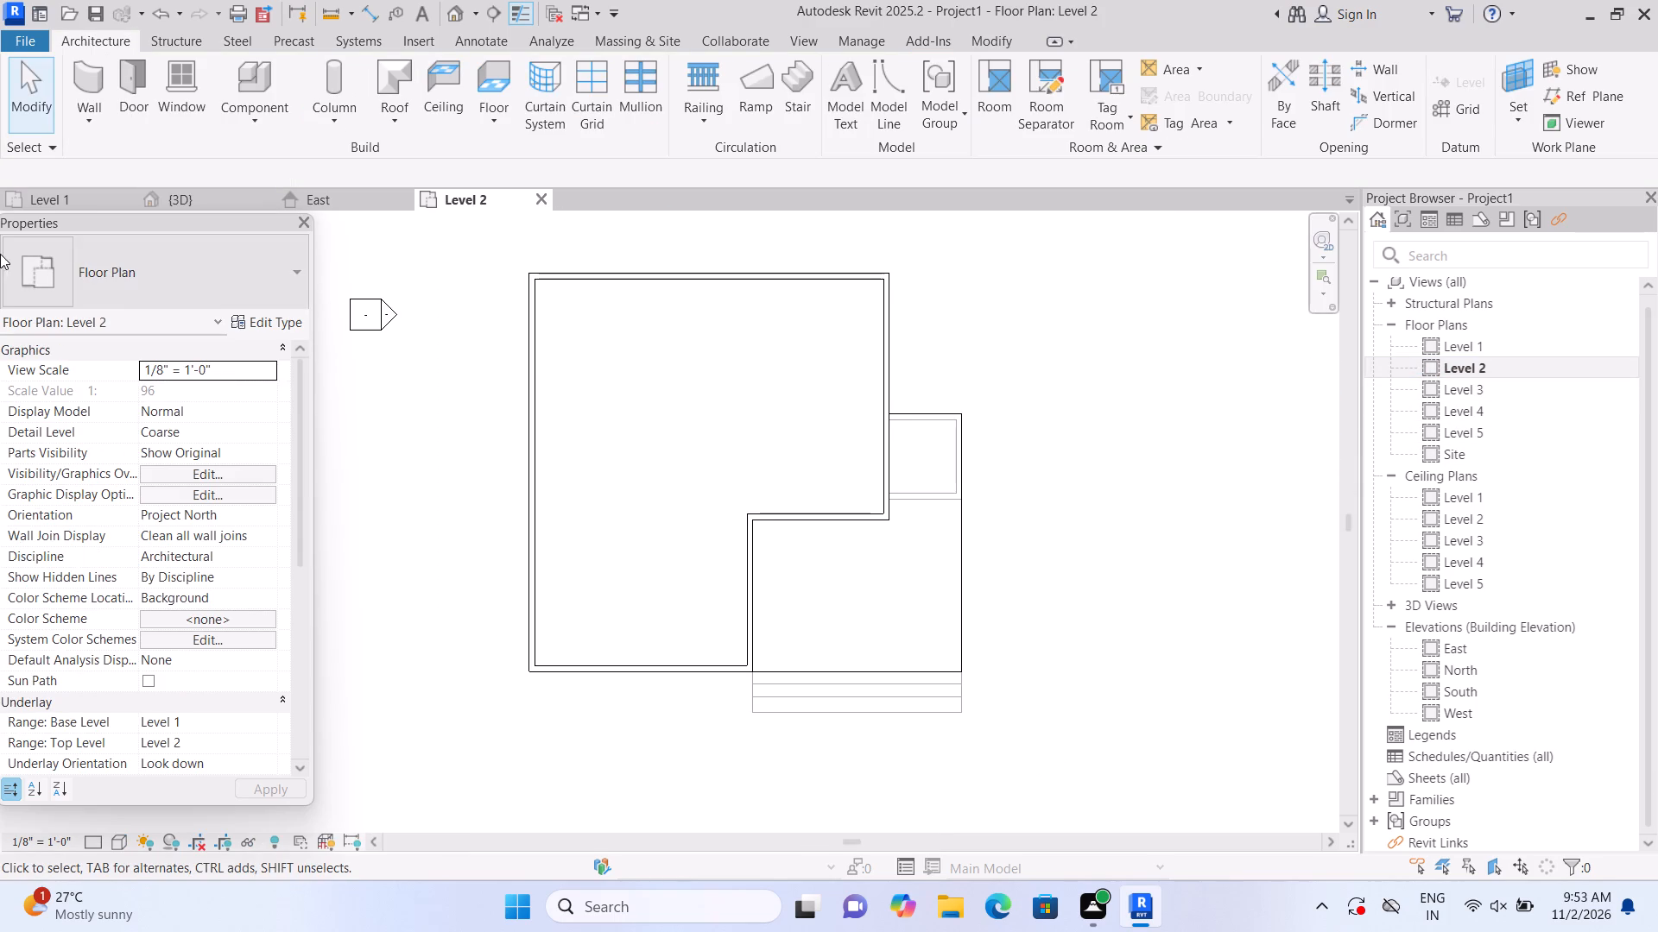
left_click(92, 70)
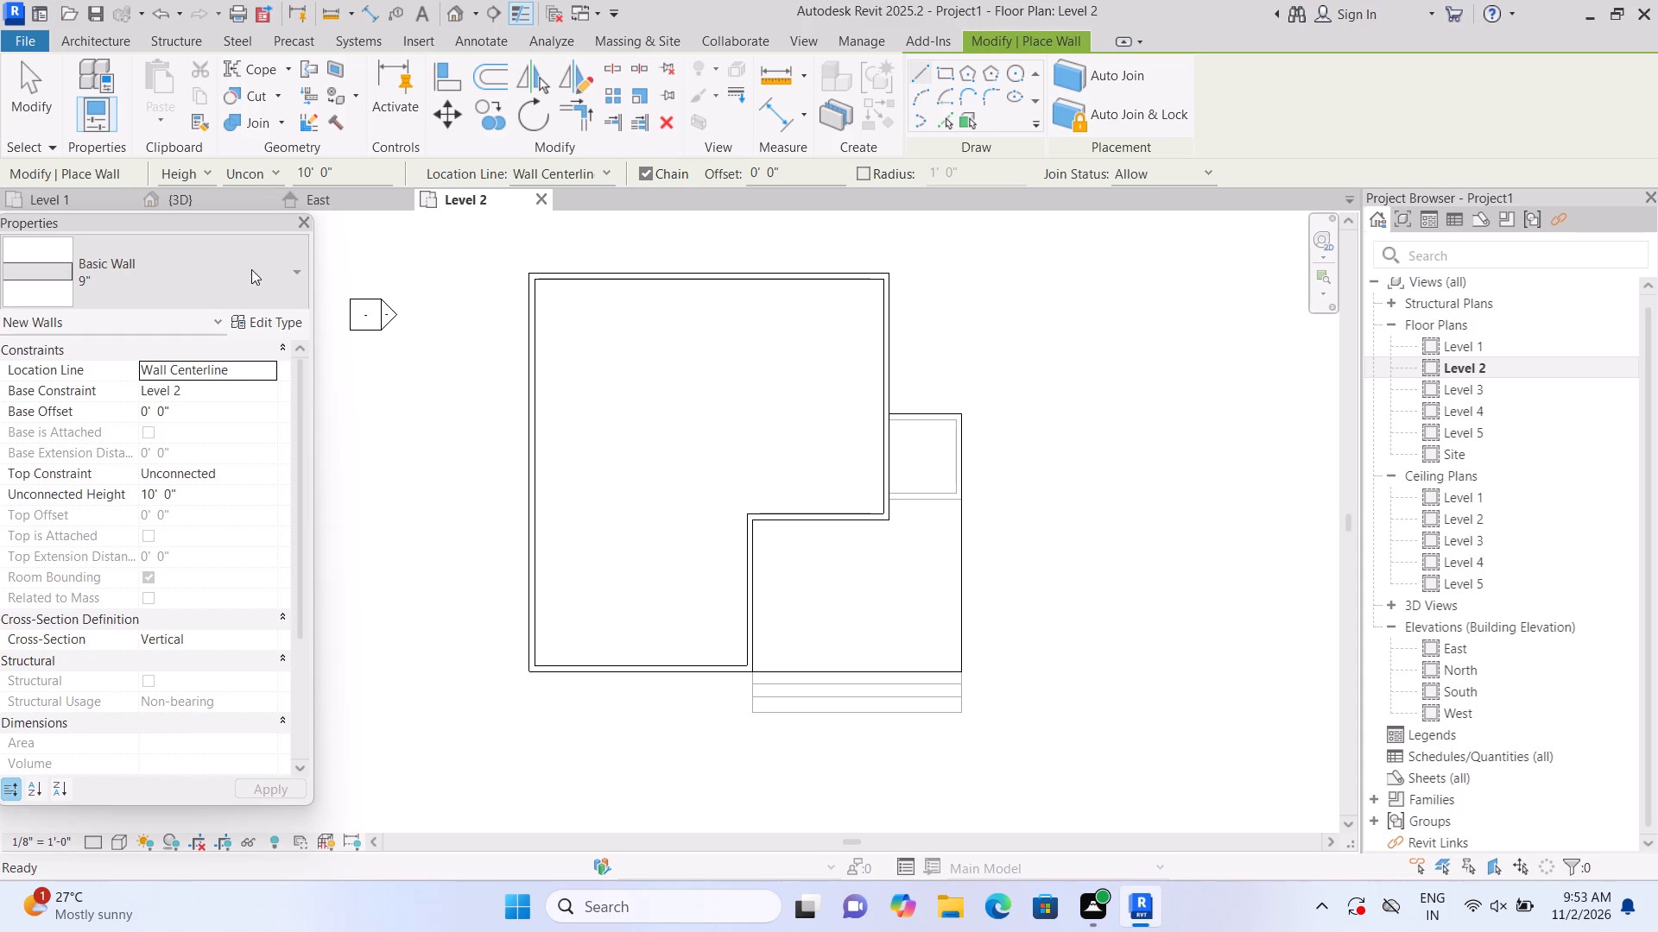
left_click(251, 269)
scroll(198, 438, "down", 8)
left_click(199, 598)
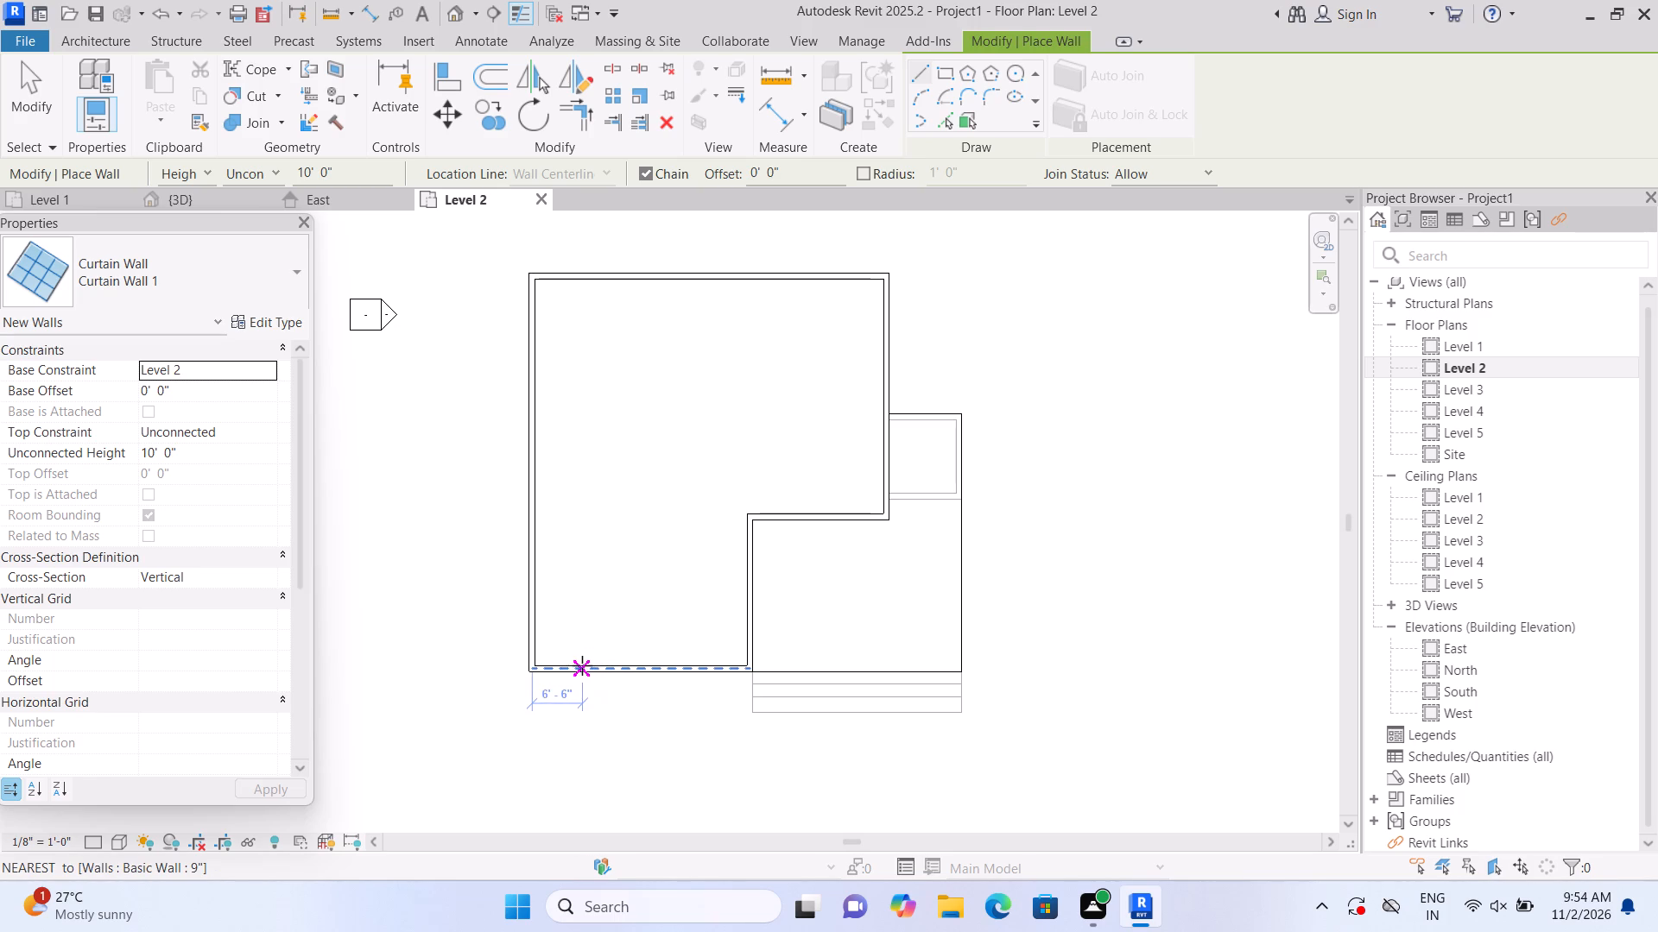
left_click(582, 665)
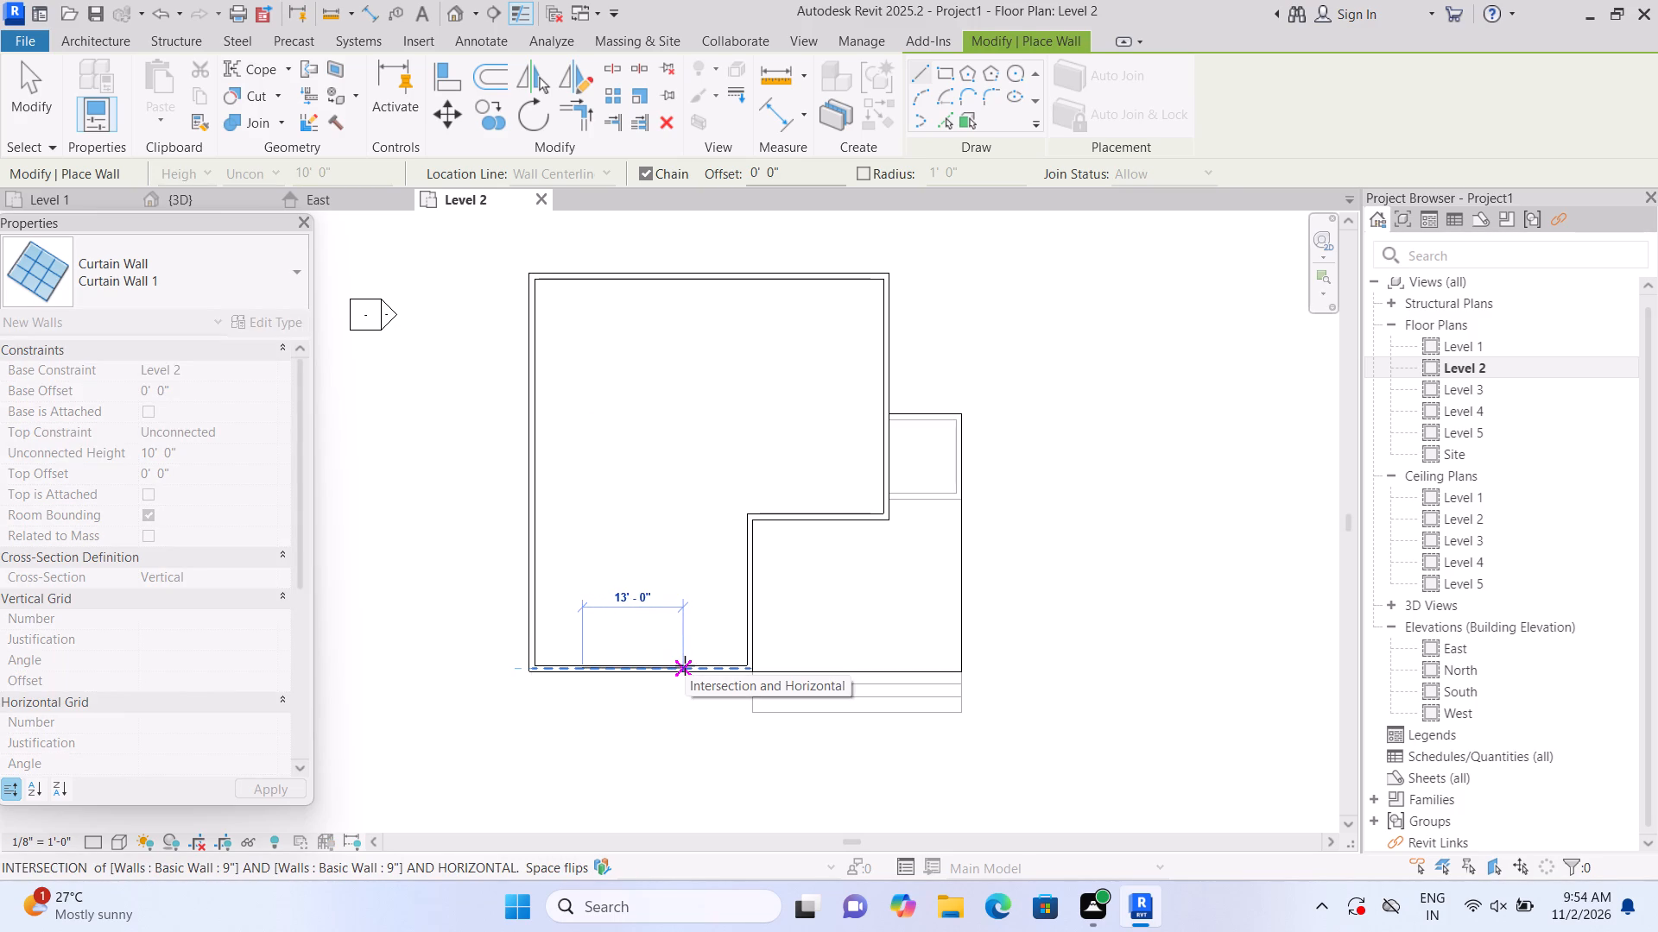
left_click(685, 665)
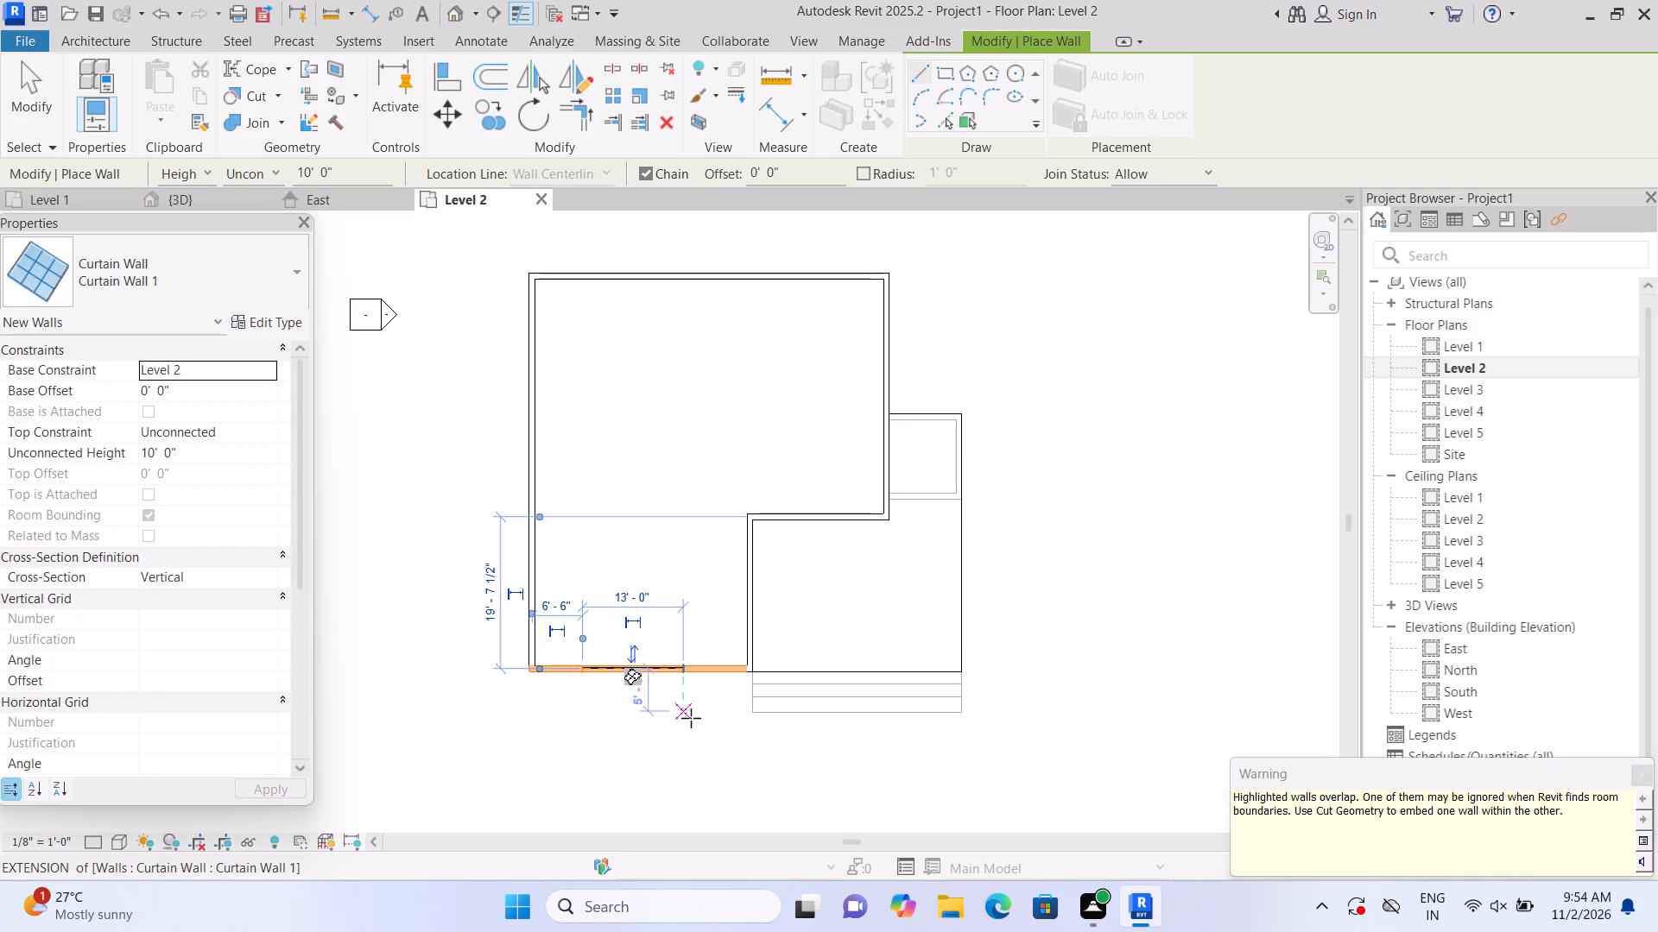
Cut the Level 2 south 9" wall with the overlapping curtain wall using Cut Geometry.
left_click(277, 85)
left_click_drag(277, 122, 285, 156)
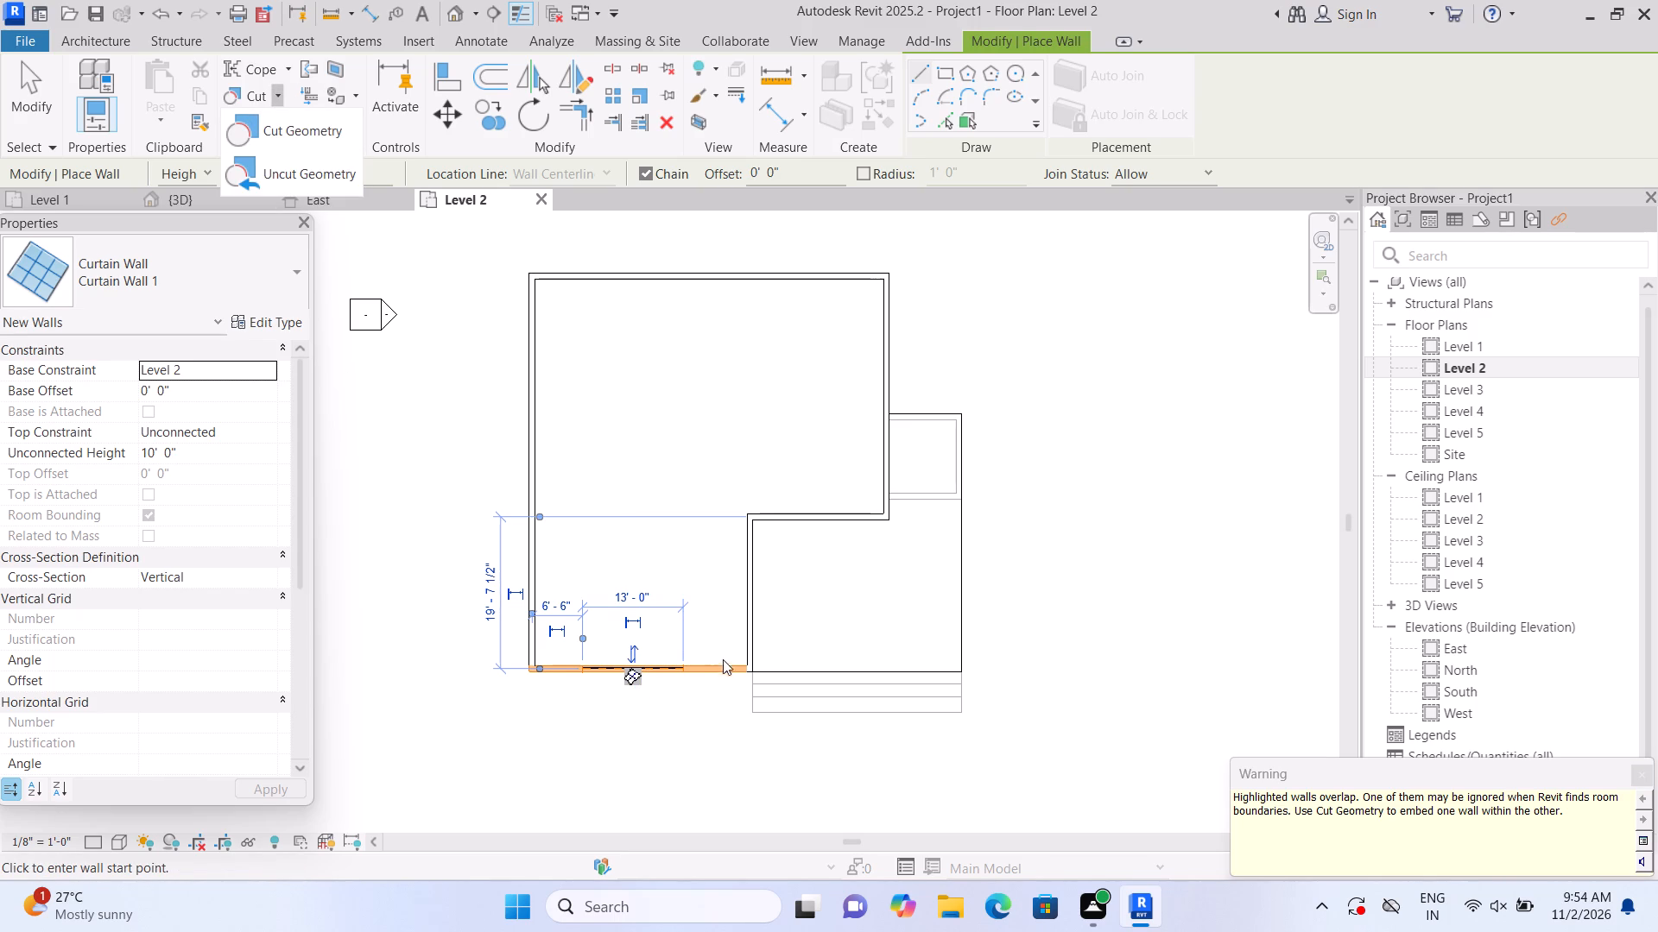
left_click(335, 123)
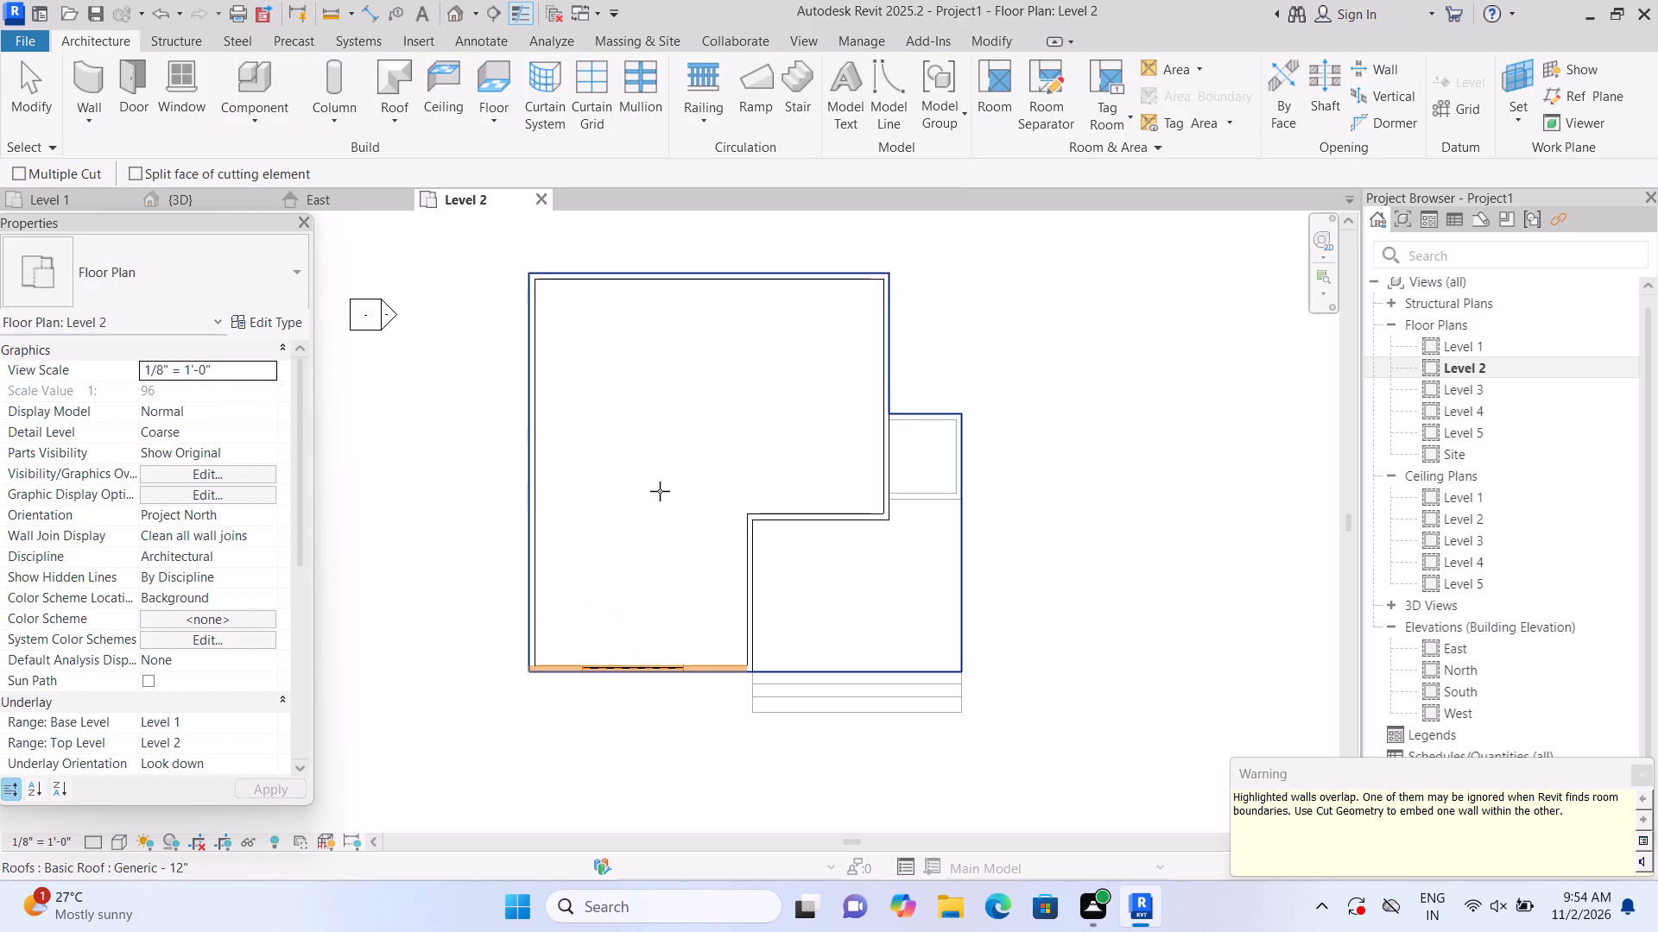
left_click(726, 672)
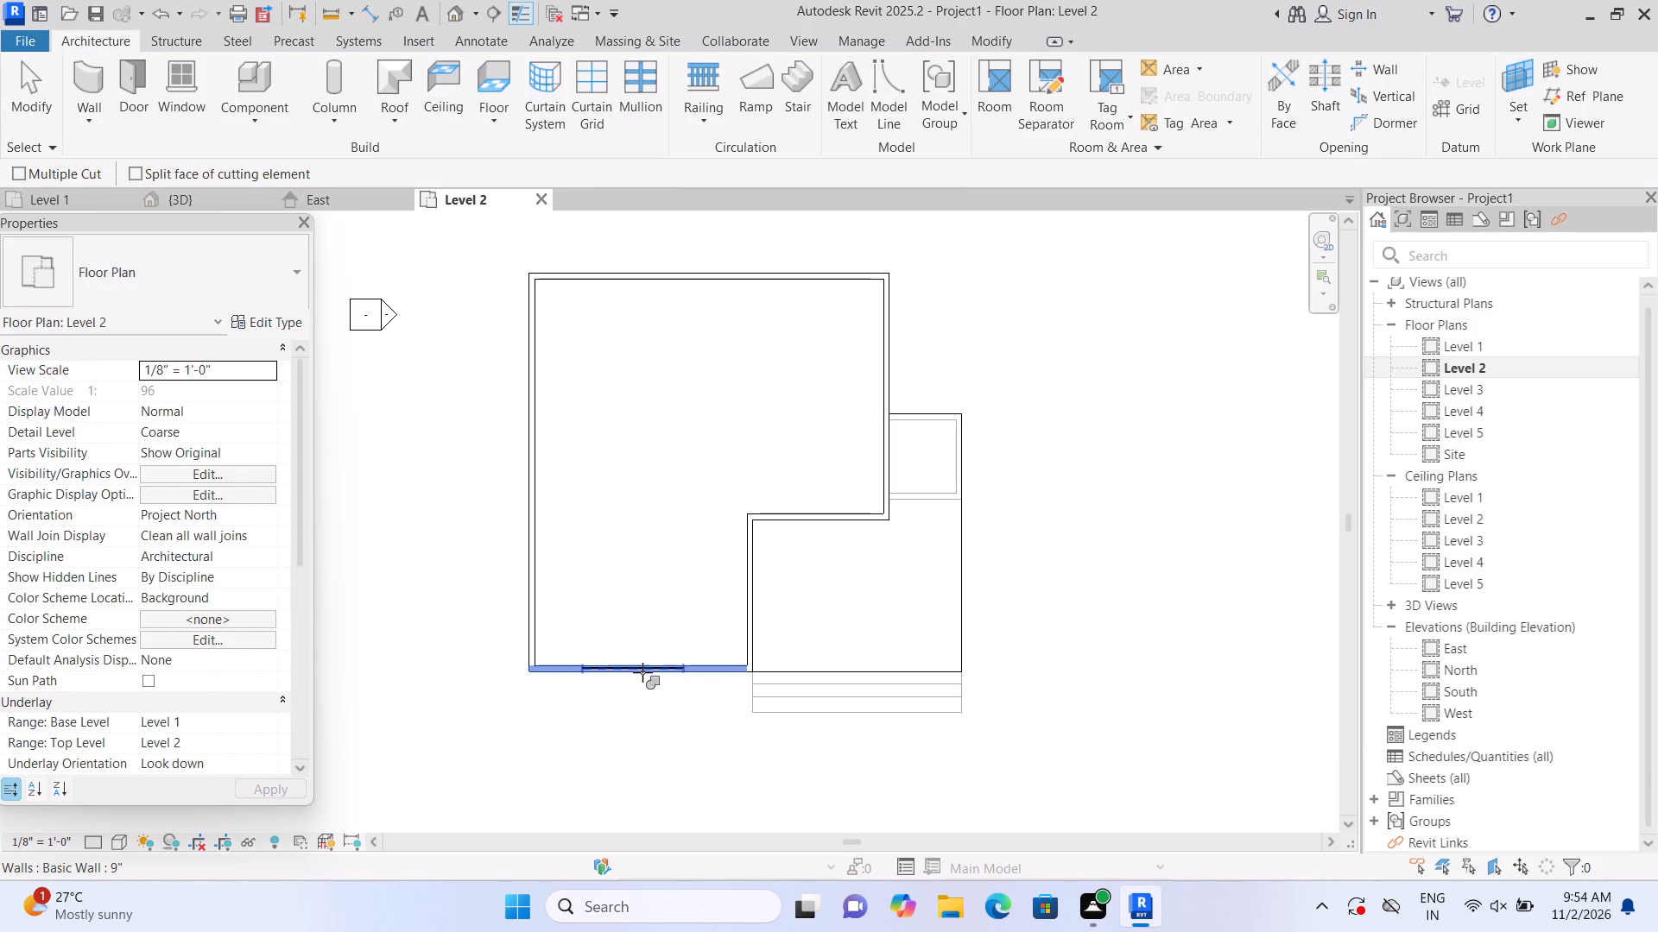
left_click(642, 672)
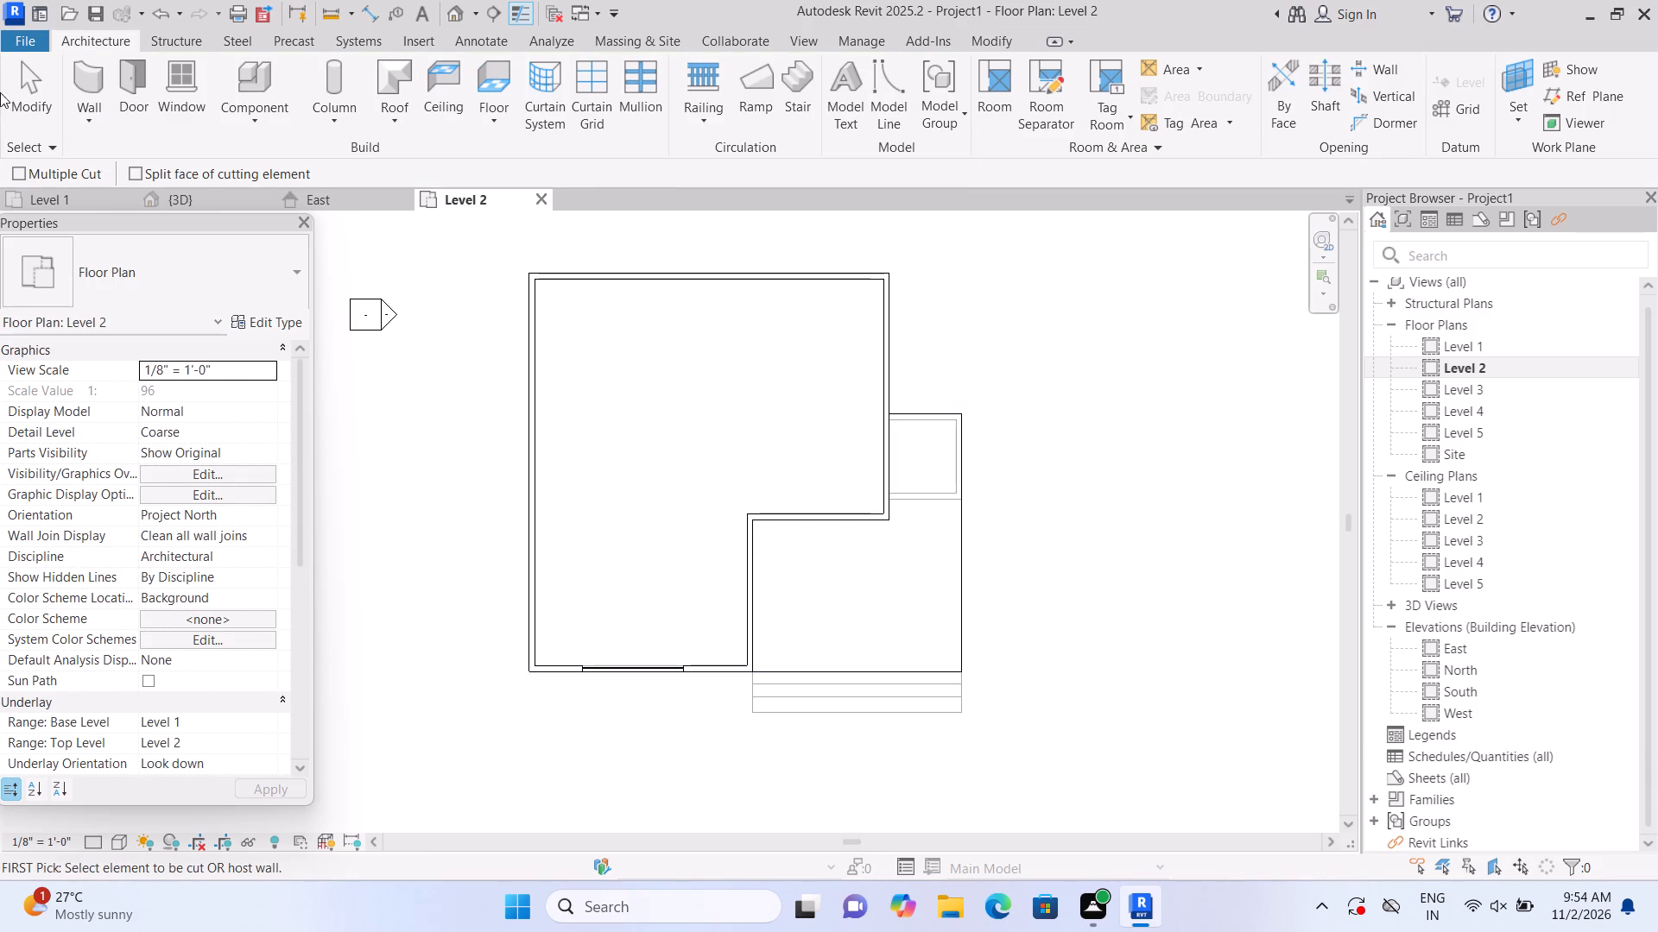
Place a 36" x 84" Single-Flush door in the Level 2 recess's north wall, about 4'-6" from its east end.
left_click(122, 78)
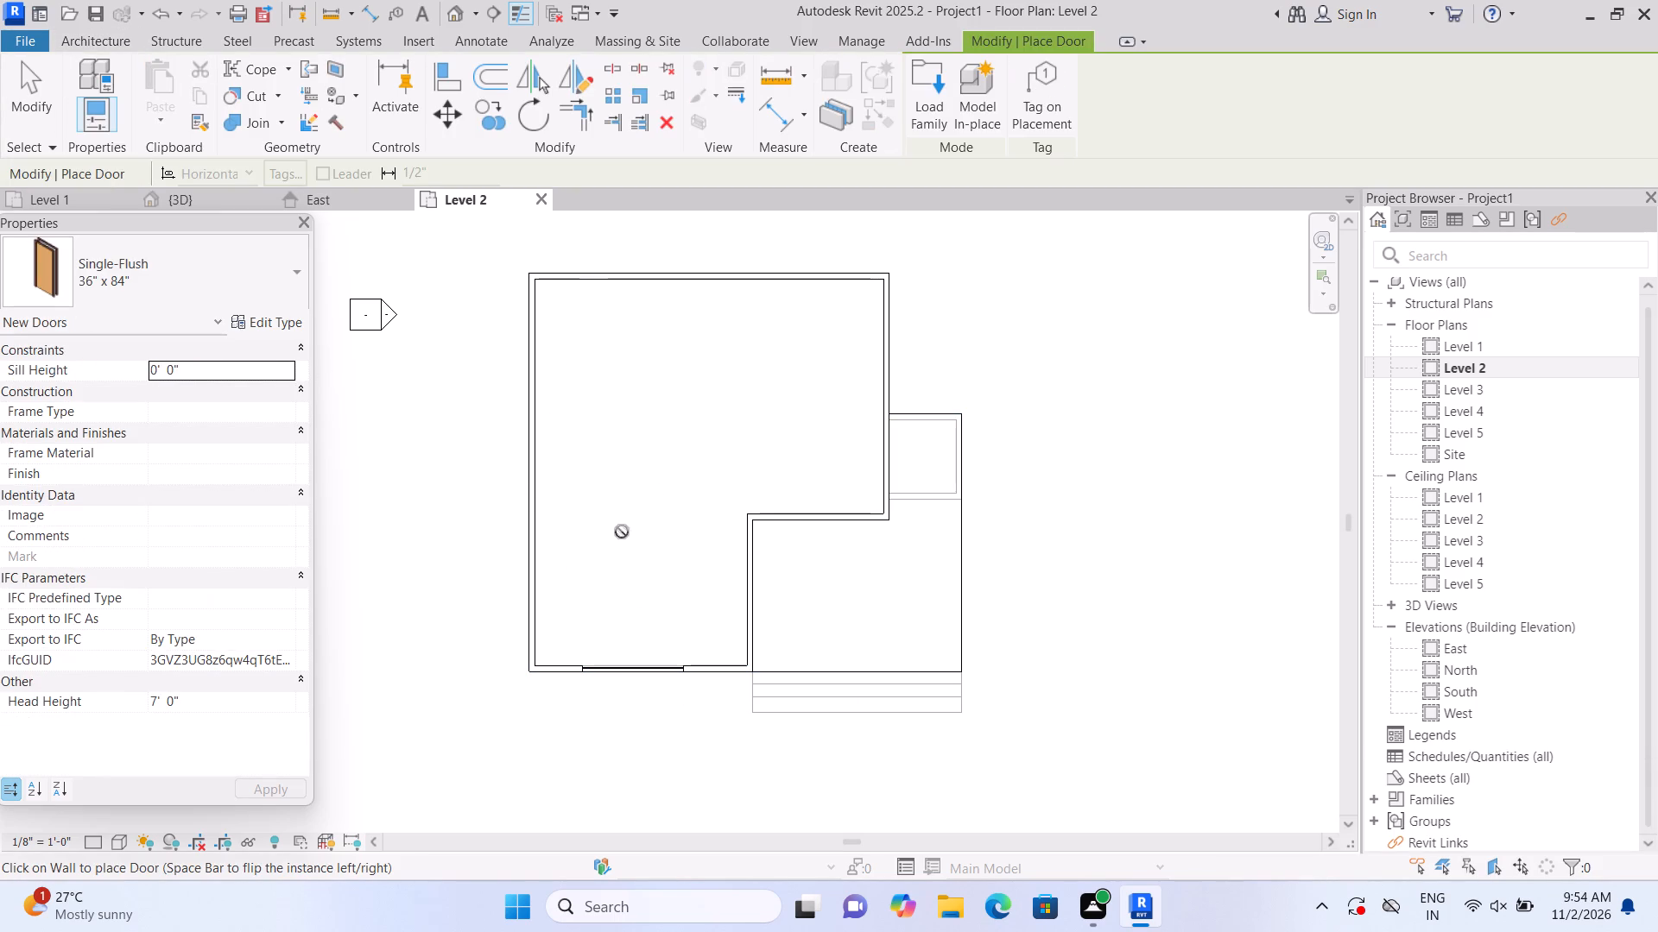
left_click(851, 508)
key("Escape")
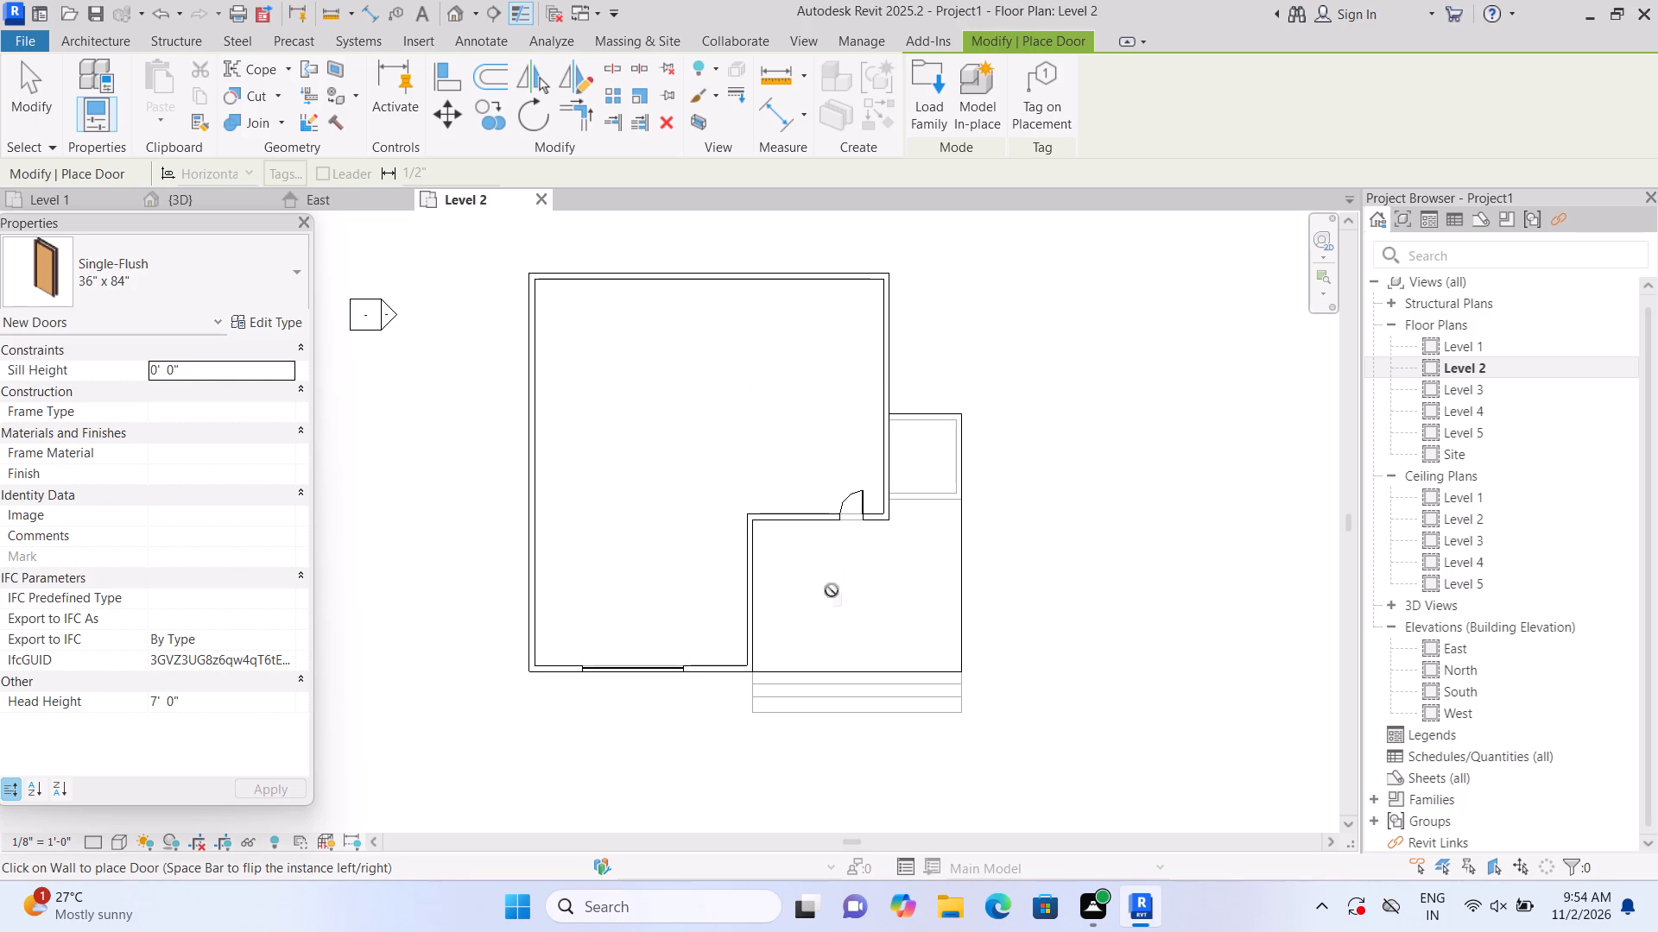
key("Escape")
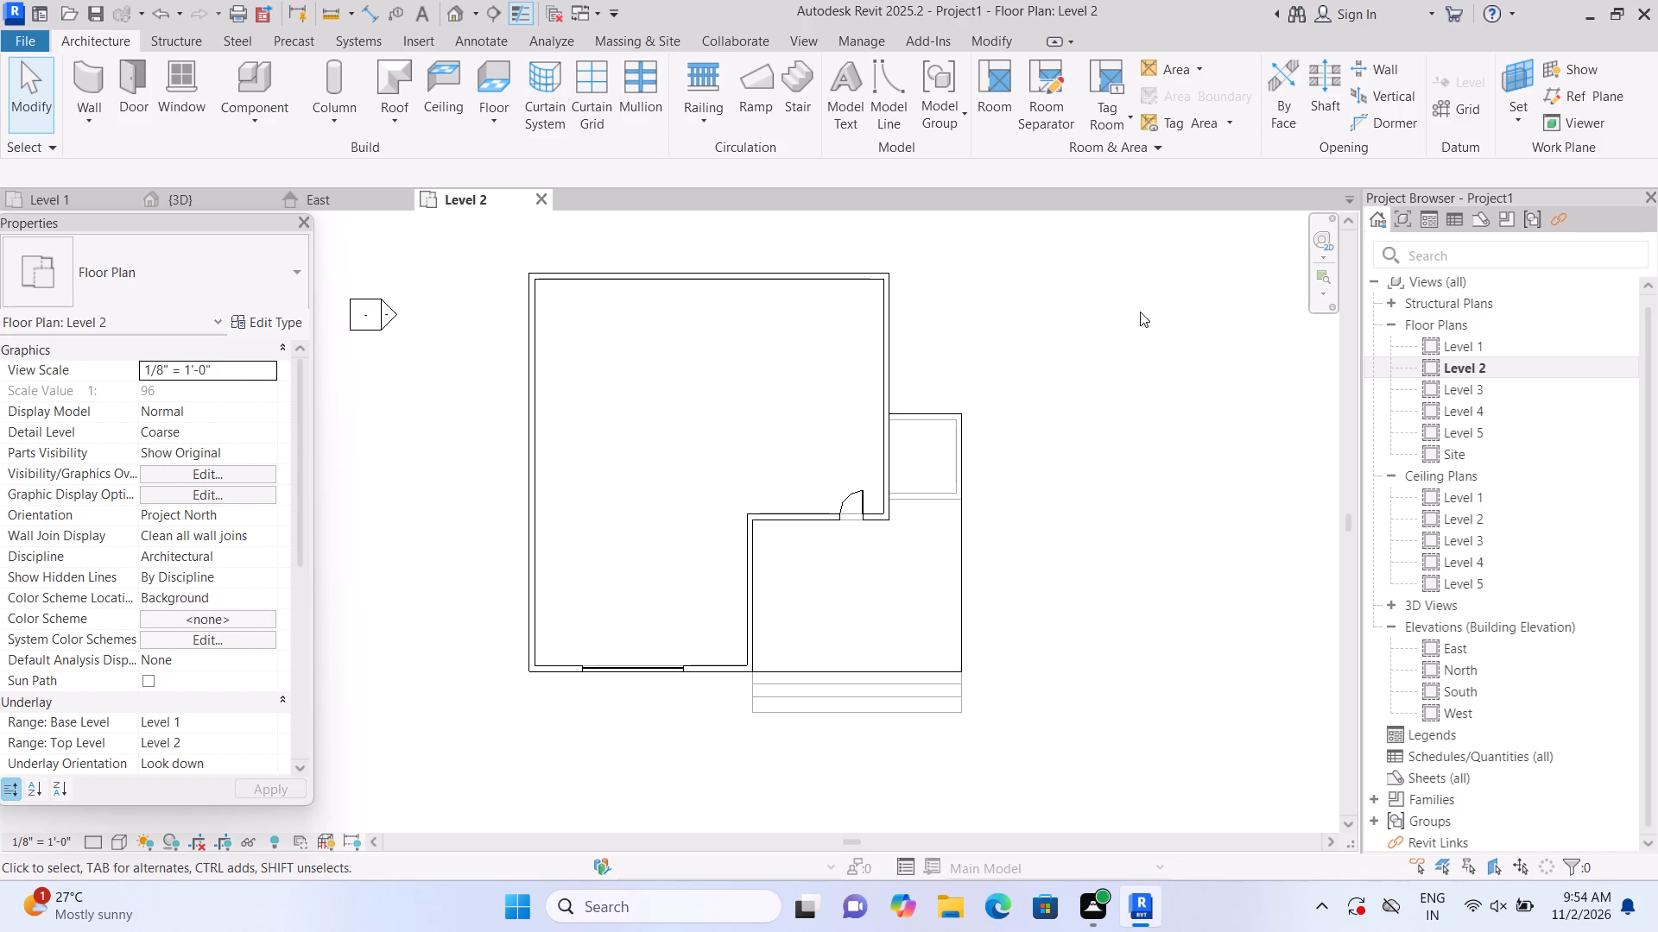
Raise the Level 1 entrance door to a sill height of 1' 4" above Level 1.
left_click(449, 12)
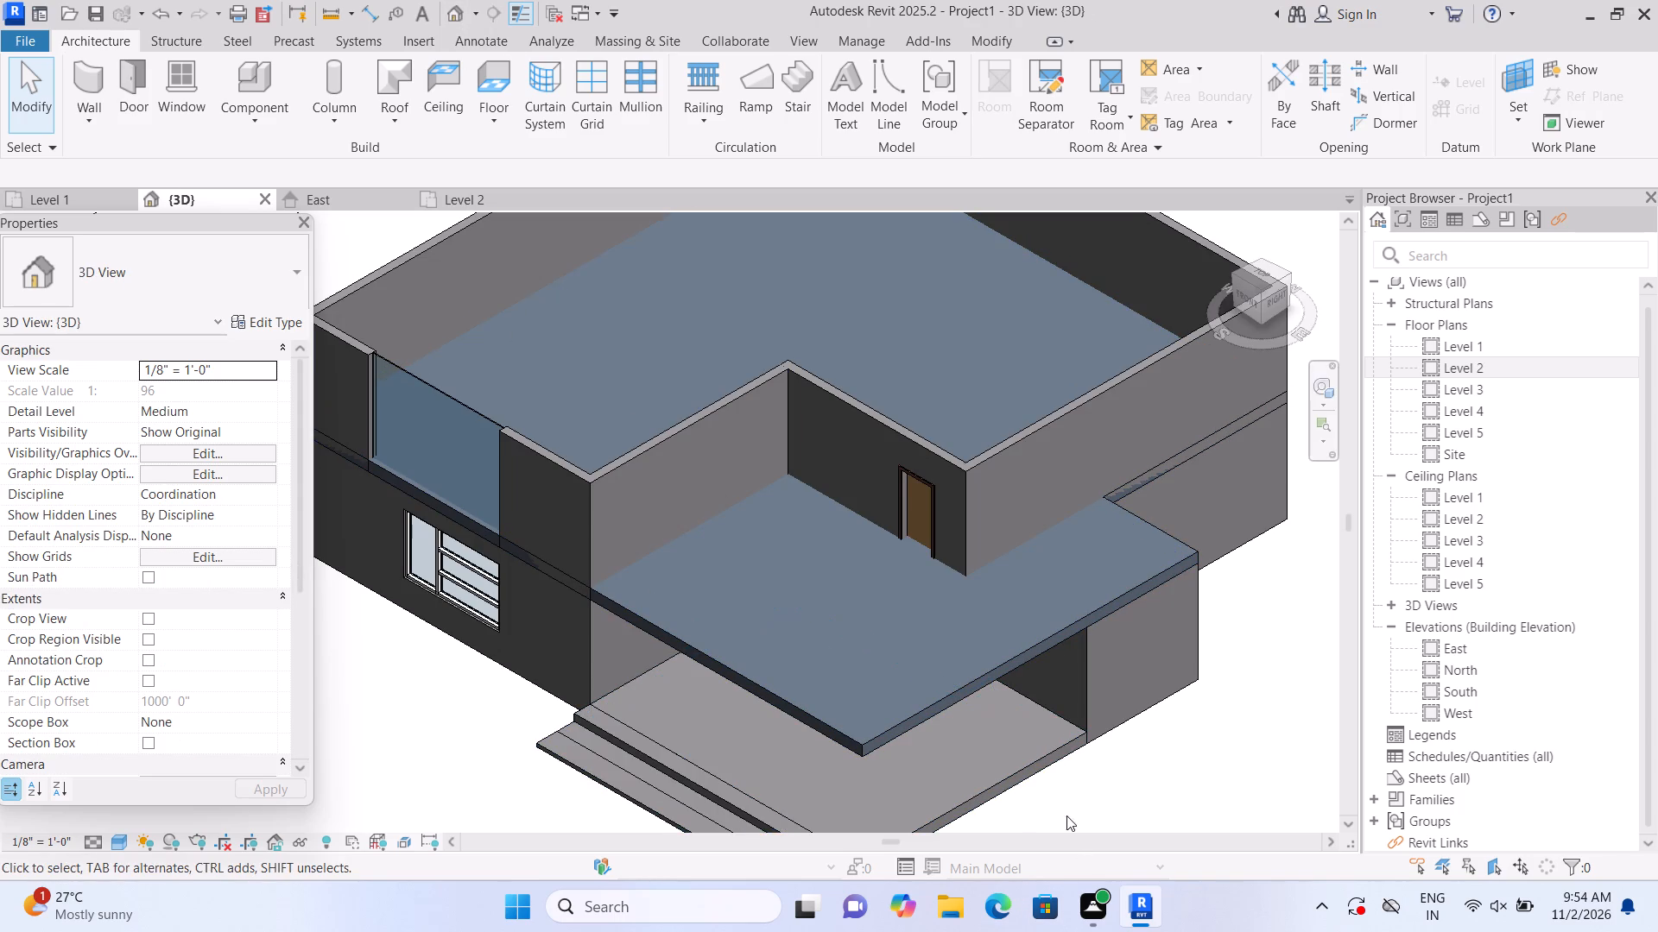
middle_click_drag(1066, 815, 1008, 626, "shift")
scroll(651, 679, "up", 4)
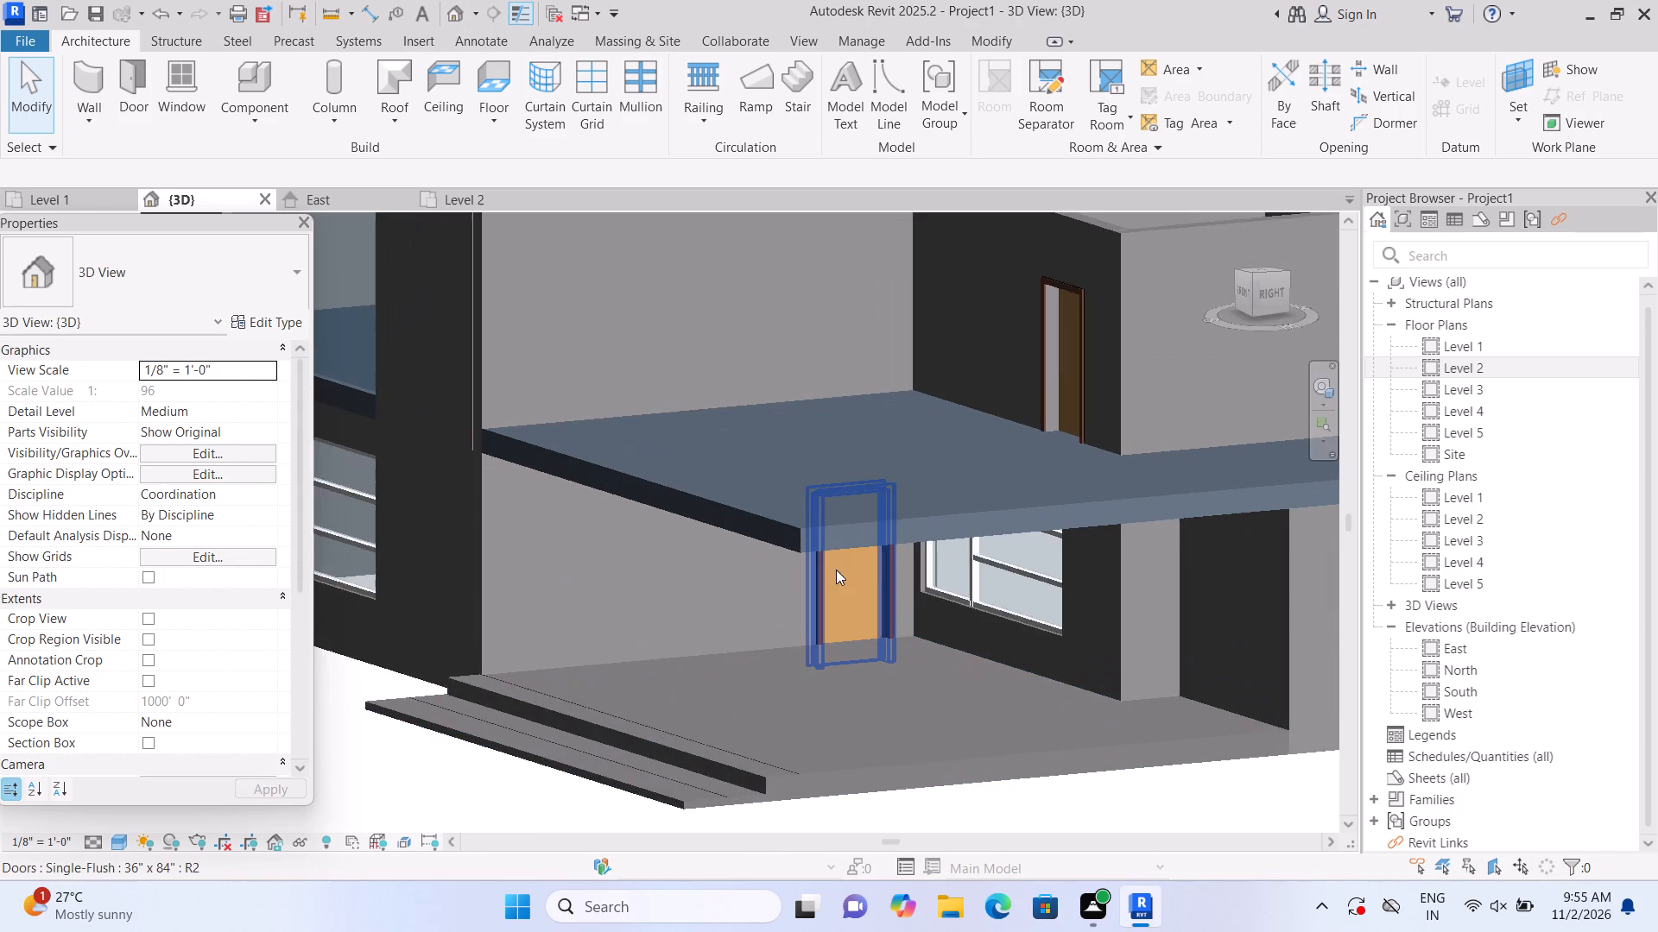
left_click(864, 580)
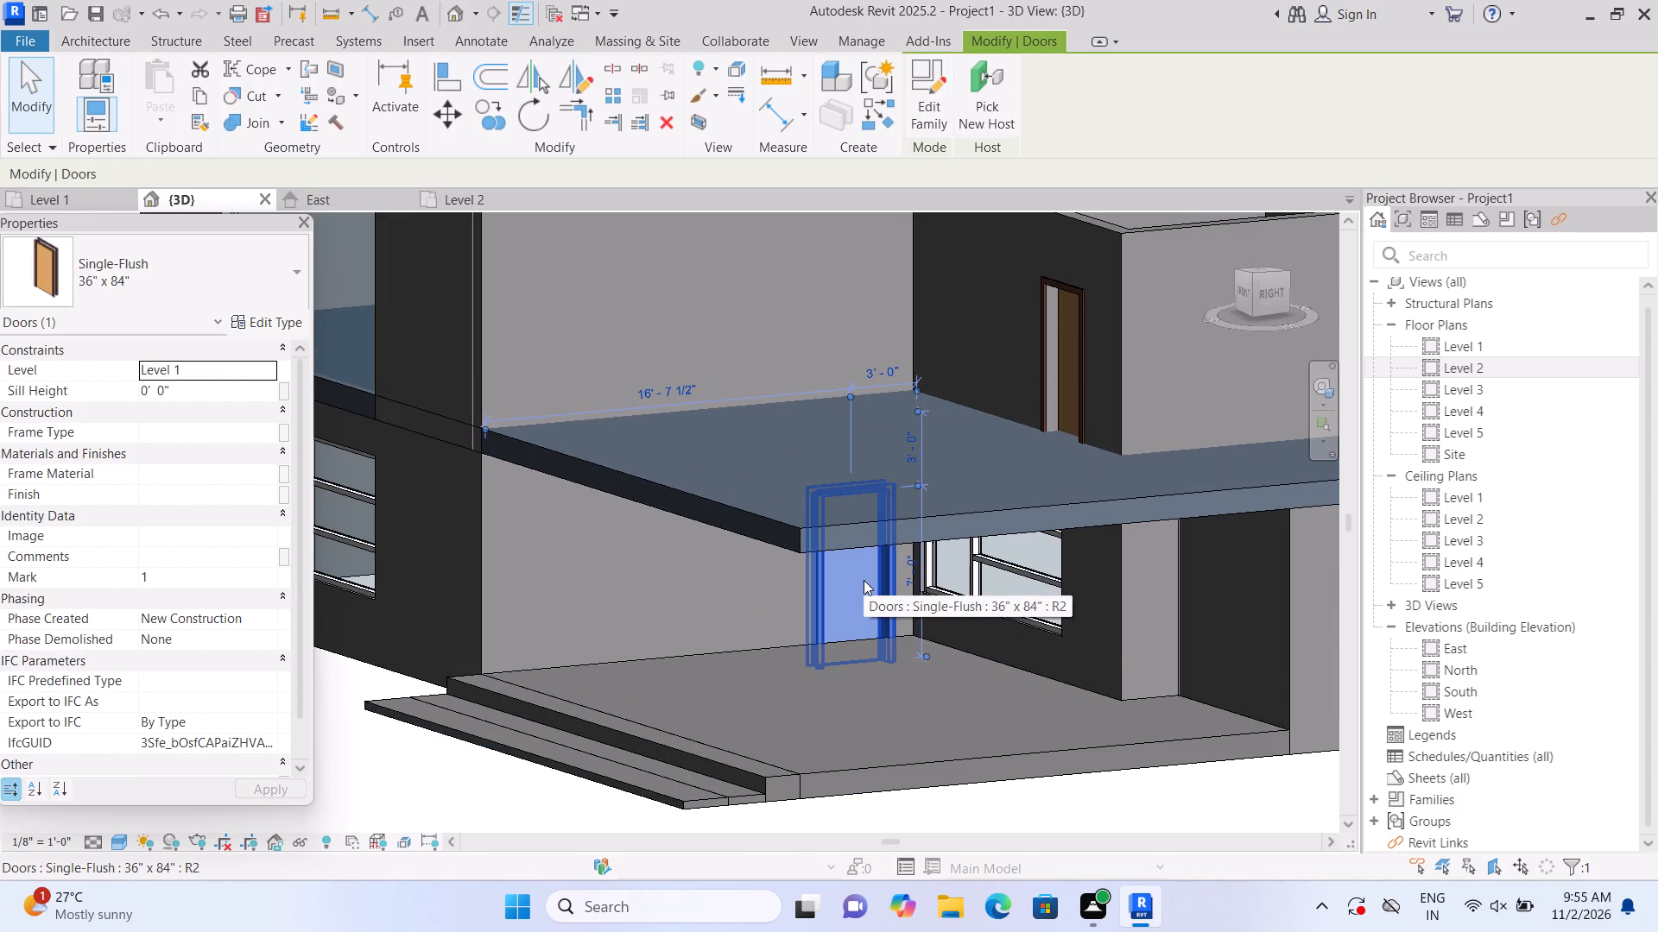
key("Up")
key("Up")
key("Up")
key("Up")
key("Up")
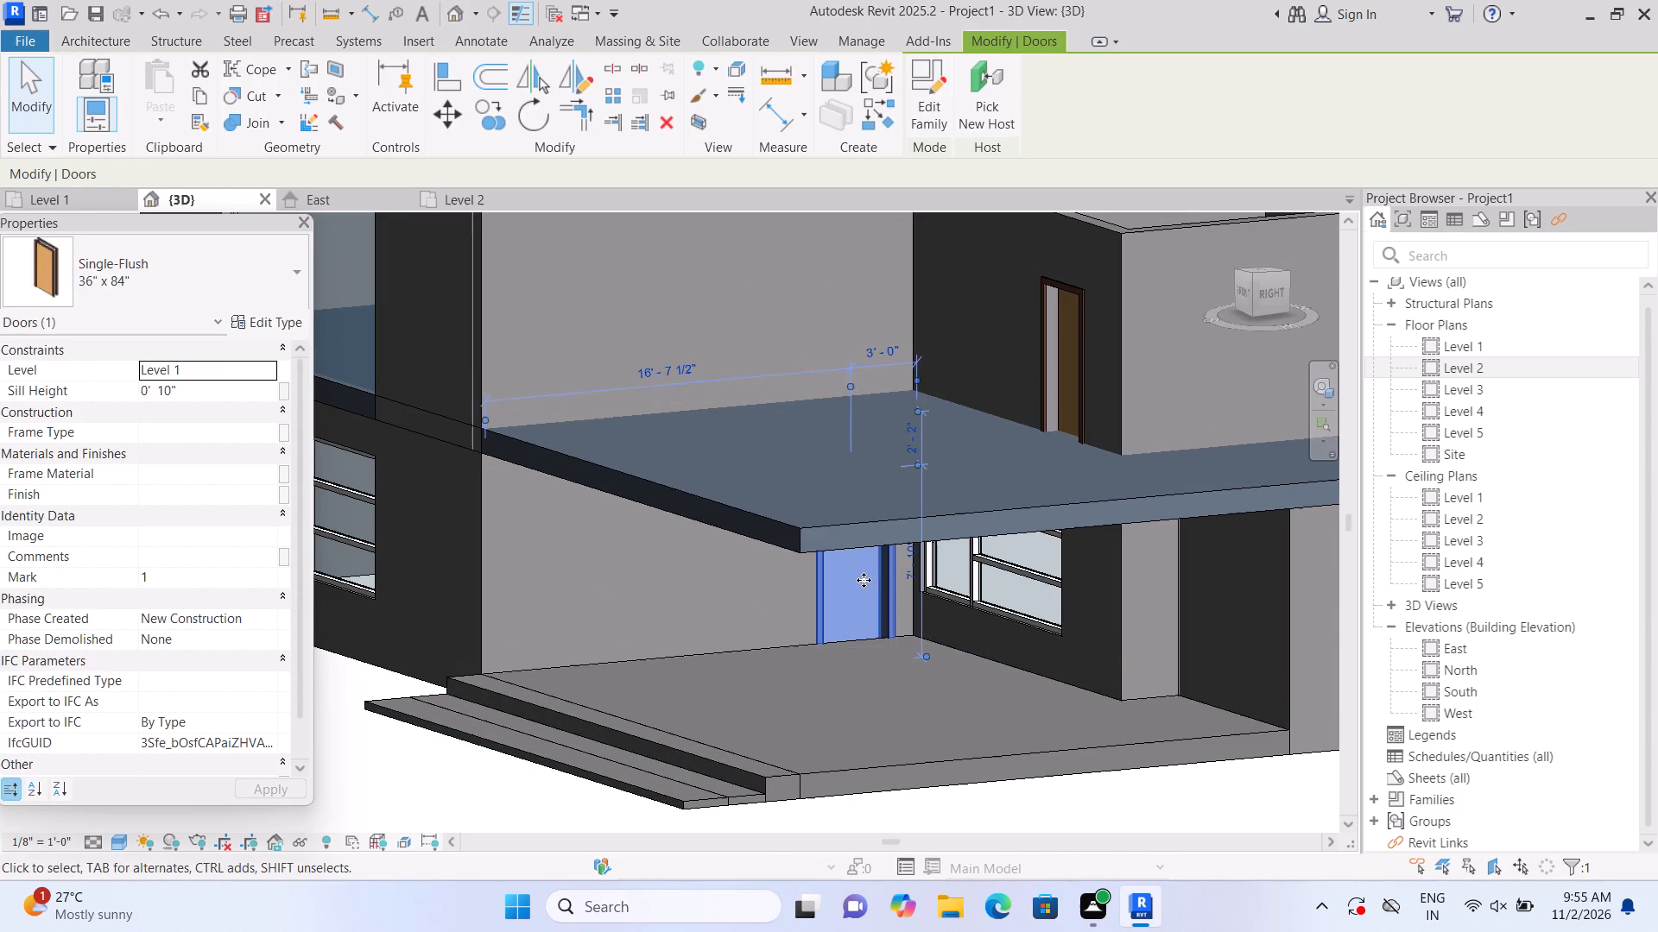
key("Up")
key("Up")
key("Up")
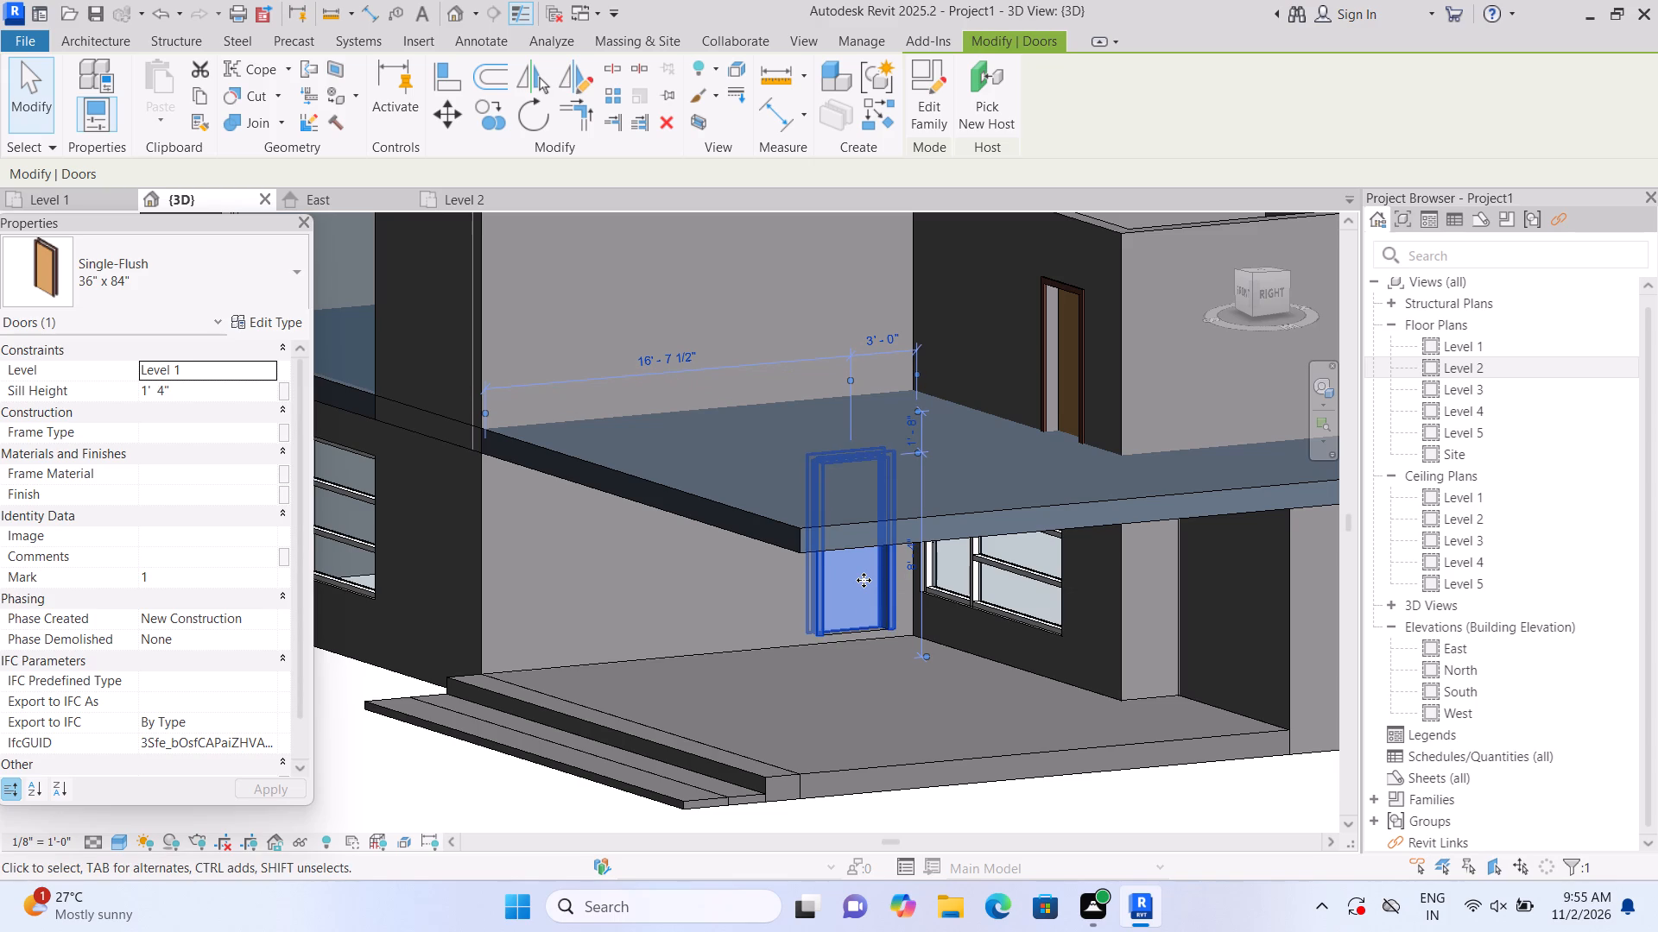
key("Escape")
Raise the Level 2 recess door to a sill height of about 1' 4", clear of the roof slab.
scroll(1017, 844, "down", 3)
scroll(978, 592, "down", 4)
middle_click_drag(839, 588, 959, 734)
scroll(1277, 682, "up", 1)
scroll(1126, 587, "up", 2)
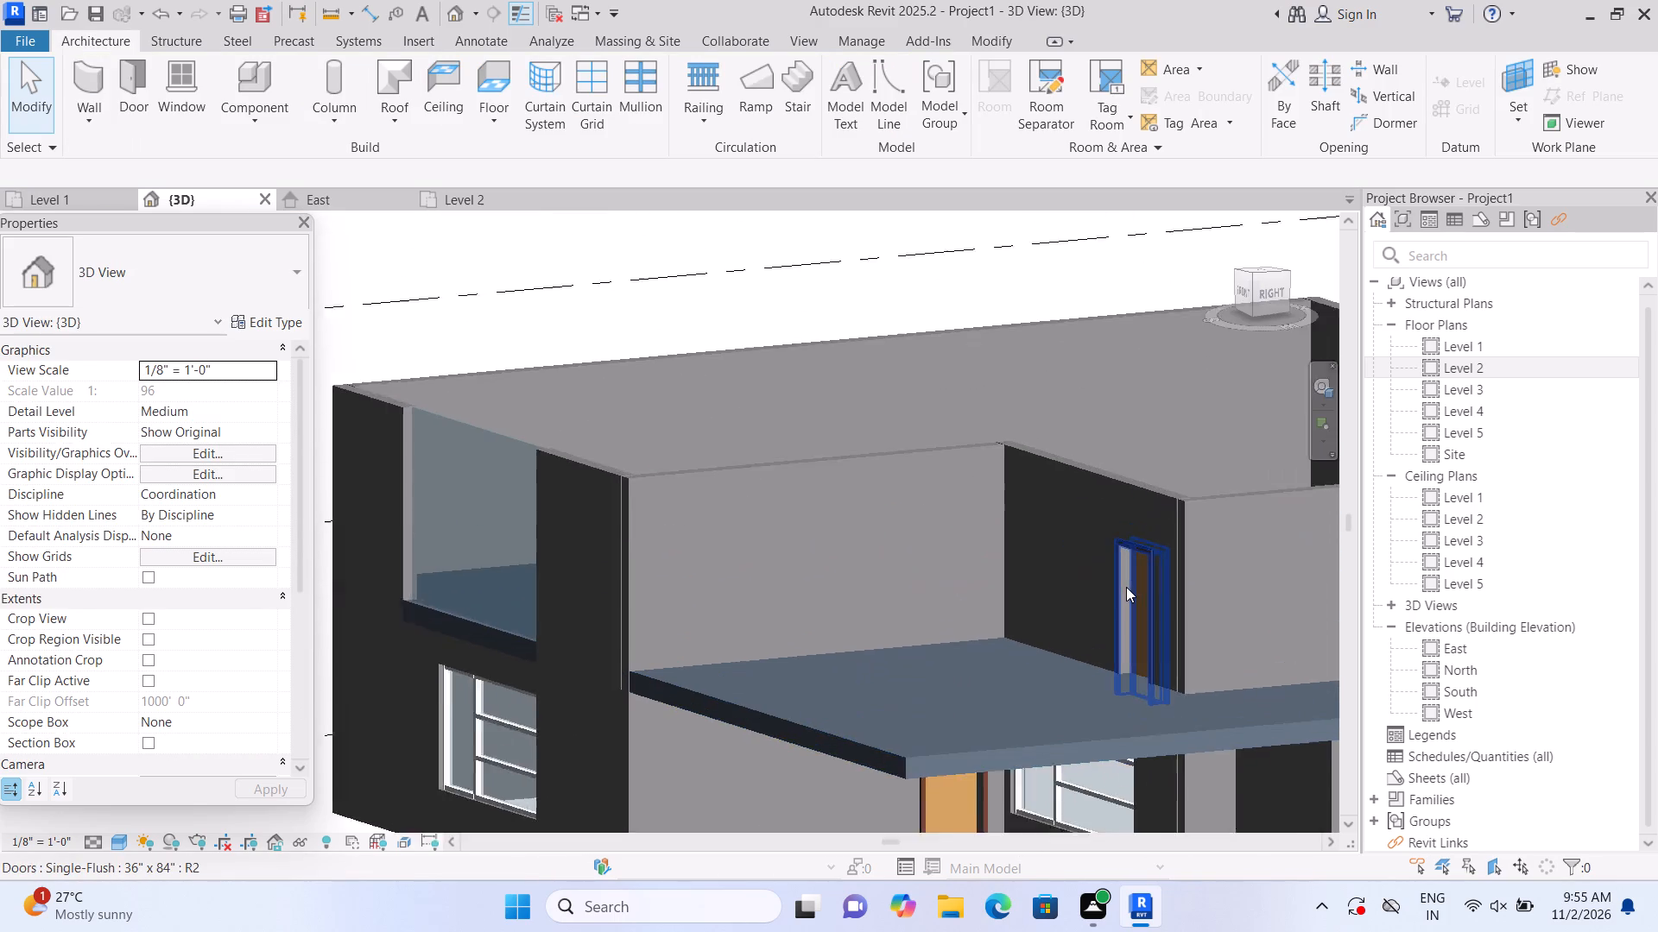
scroll(1126, 587, "up", 3)
left_click(1126, 589)
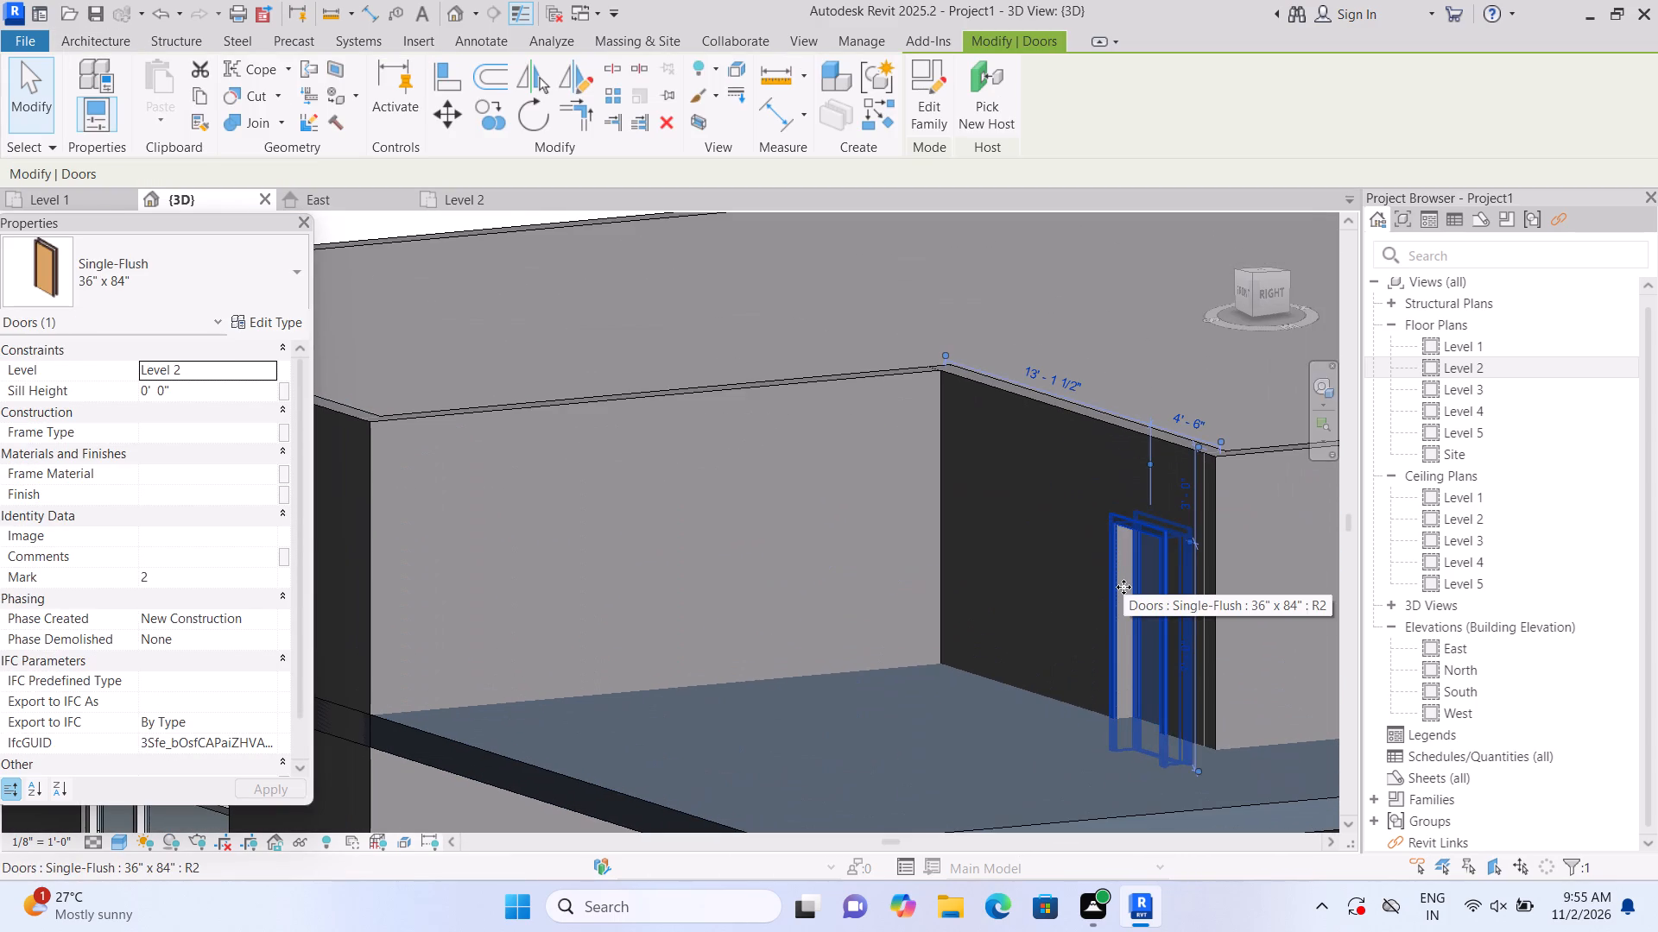
key("Up")
key("Up")
key("Up")
key("Up")
key("Up")
key("Up")
key("Up")
key("Up")
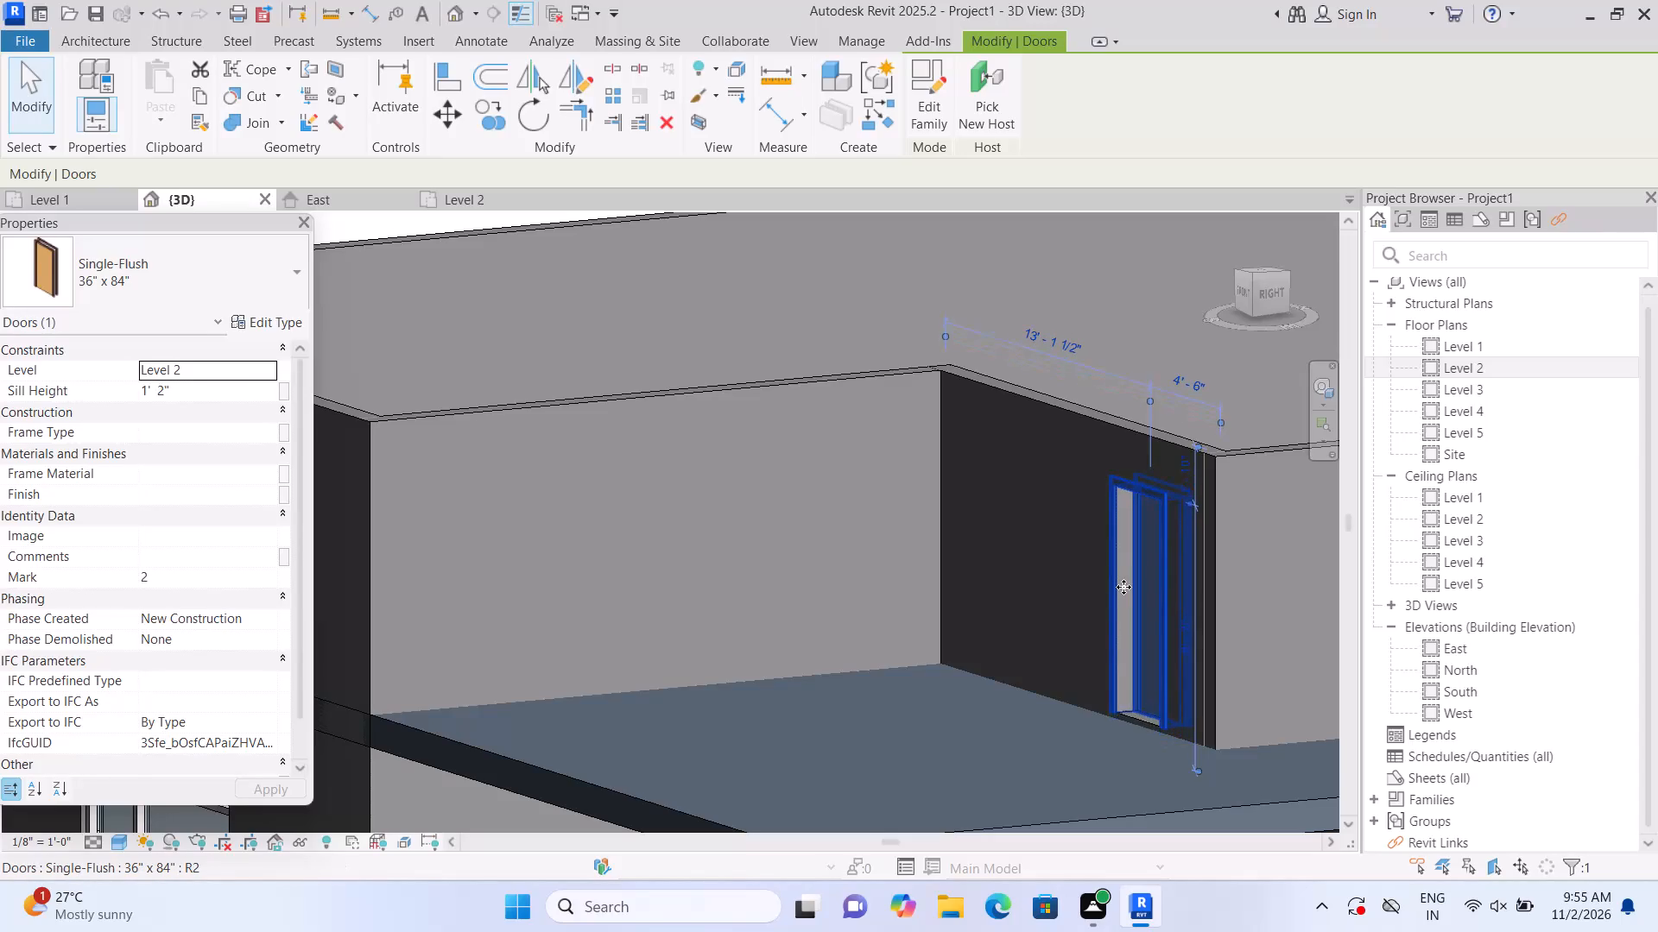
key("Escape")
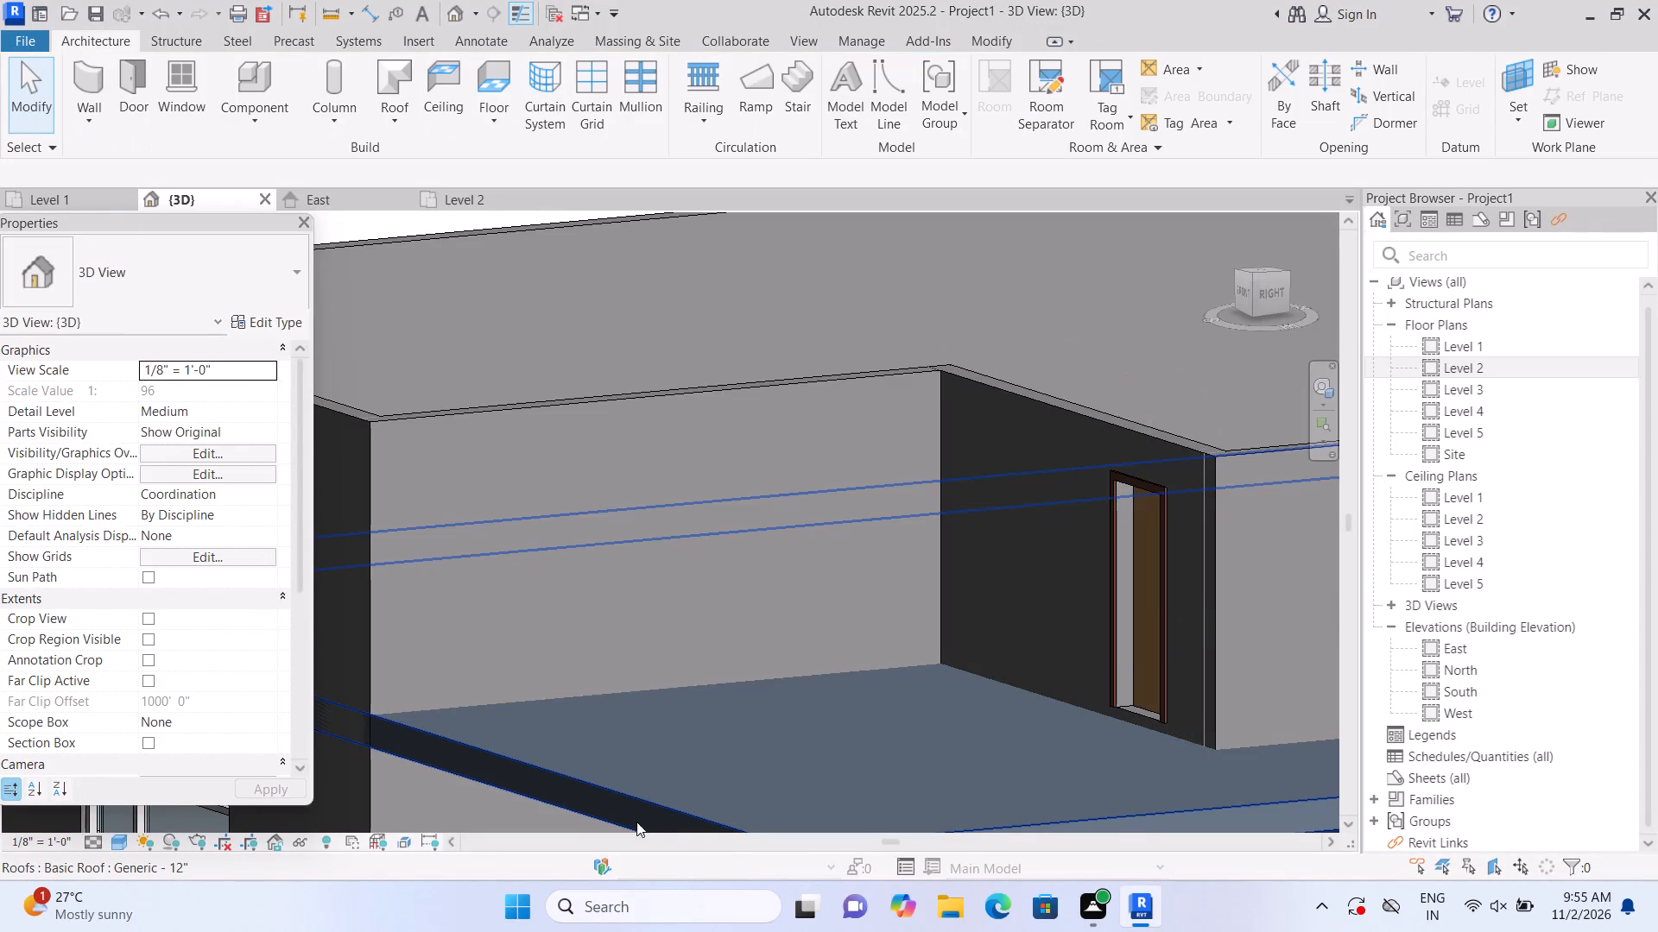
Examine the Level 2 walls, the recess door and the south curtain wall from several angles.
scroll(631, 806, "down", 3)
middle_click_drag(621, 791, 876, 769)
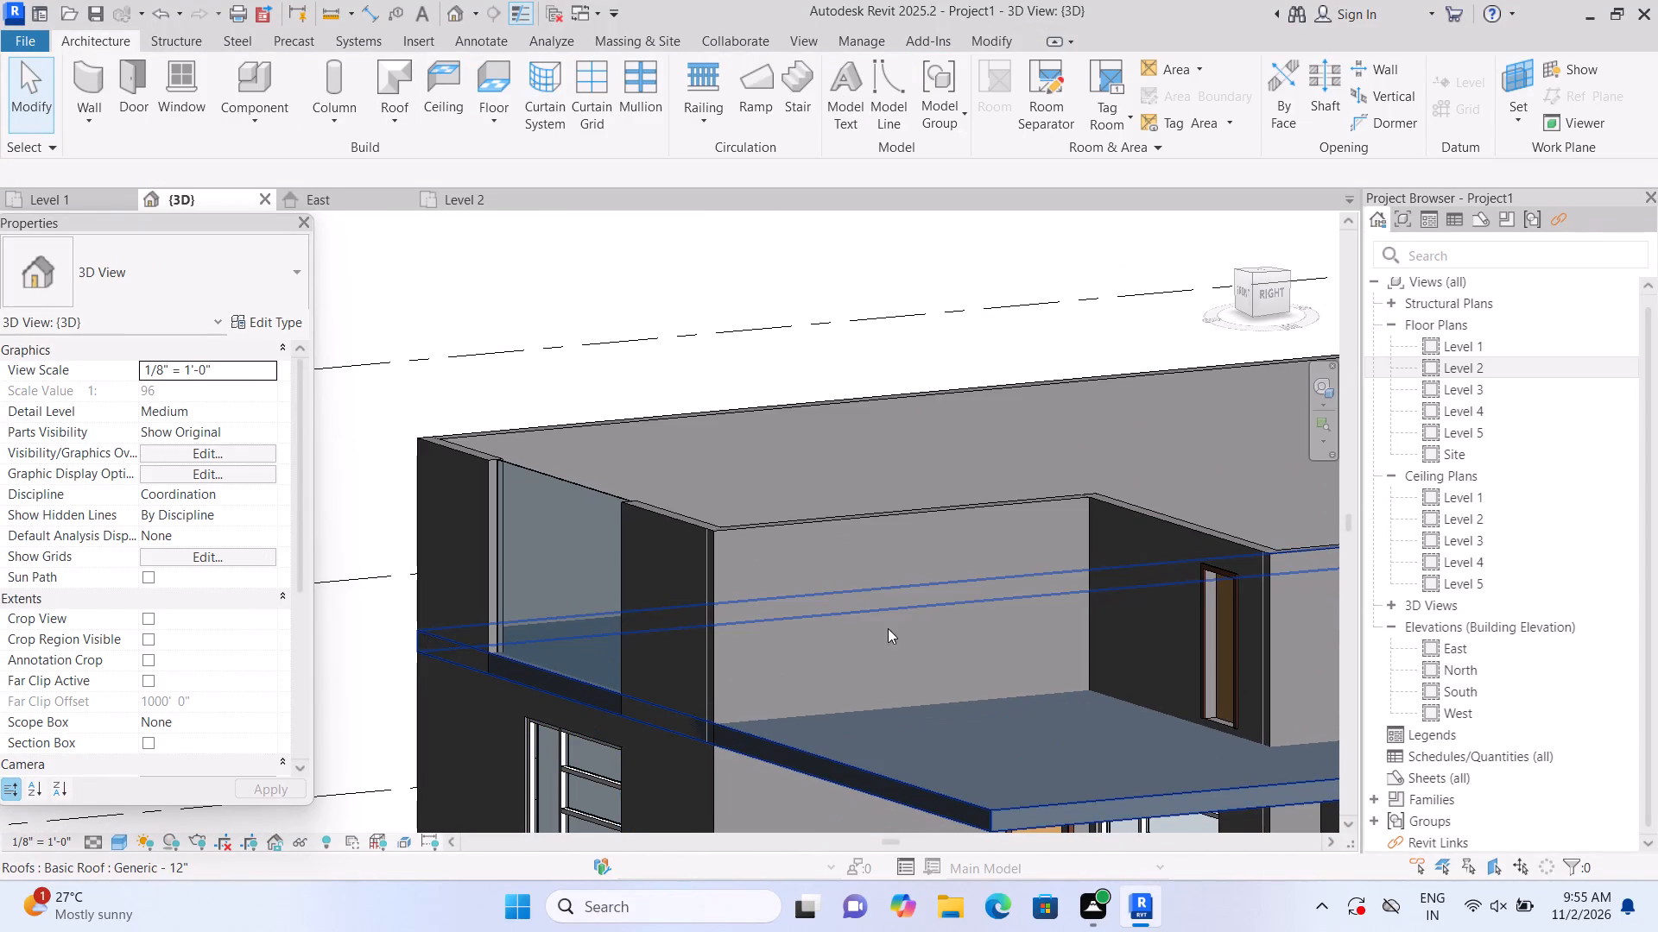
middle_click_drag(352, 695, 547, 759, "shift")
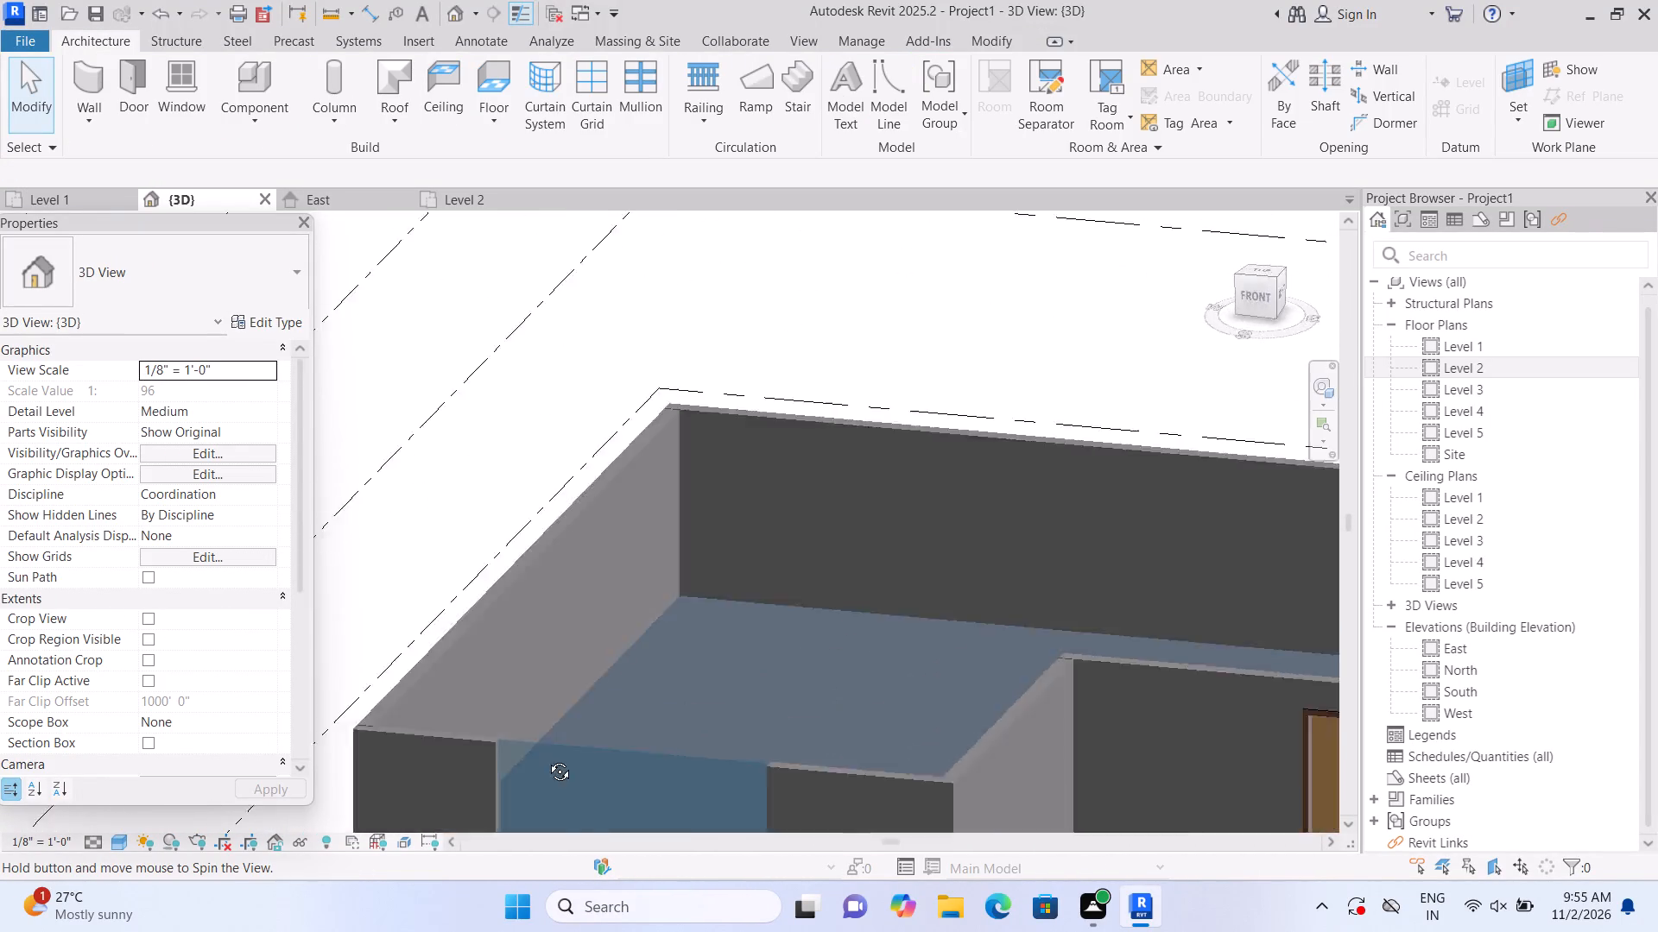
middle_click_drag(547, 759, 647, 770, "shift")
scroll(699, 766, "up", 1)
middle_click_drag(589, 608, 575, 551)
scroll(765, 709, "up", 1)
middle_click_drag(764, 706, 733, 650)
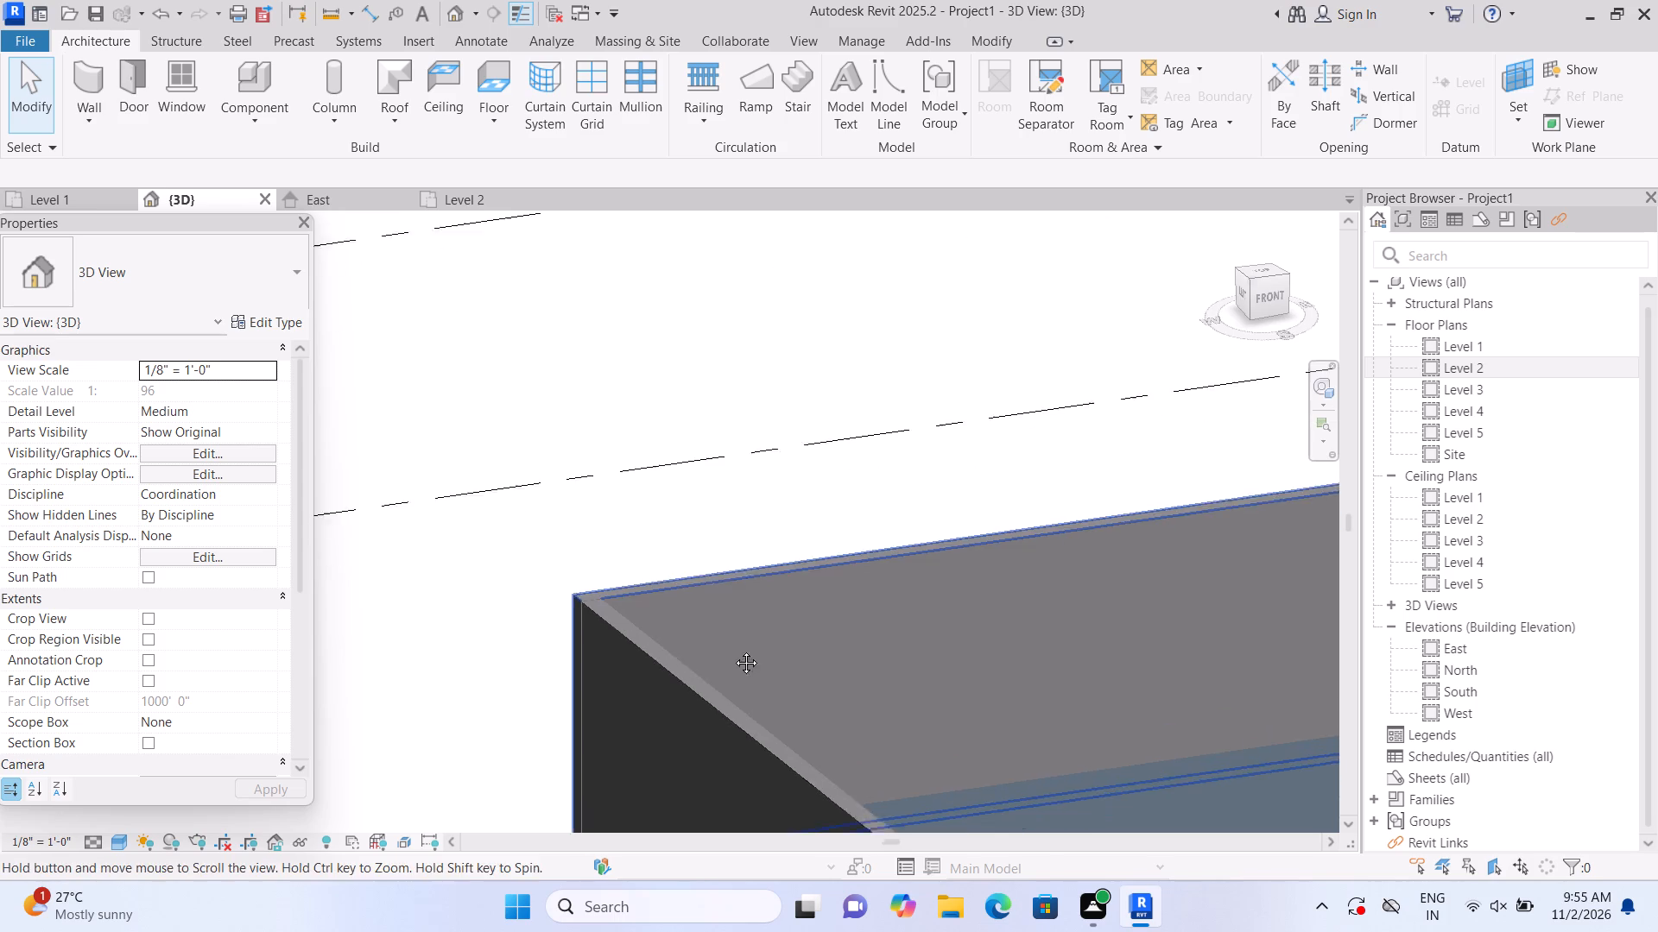
middle_click_drag(733, 650, 544, 333)
scroll(763, 506, "down", 4)
middle_click_drag(1112, 705, 832, 606)
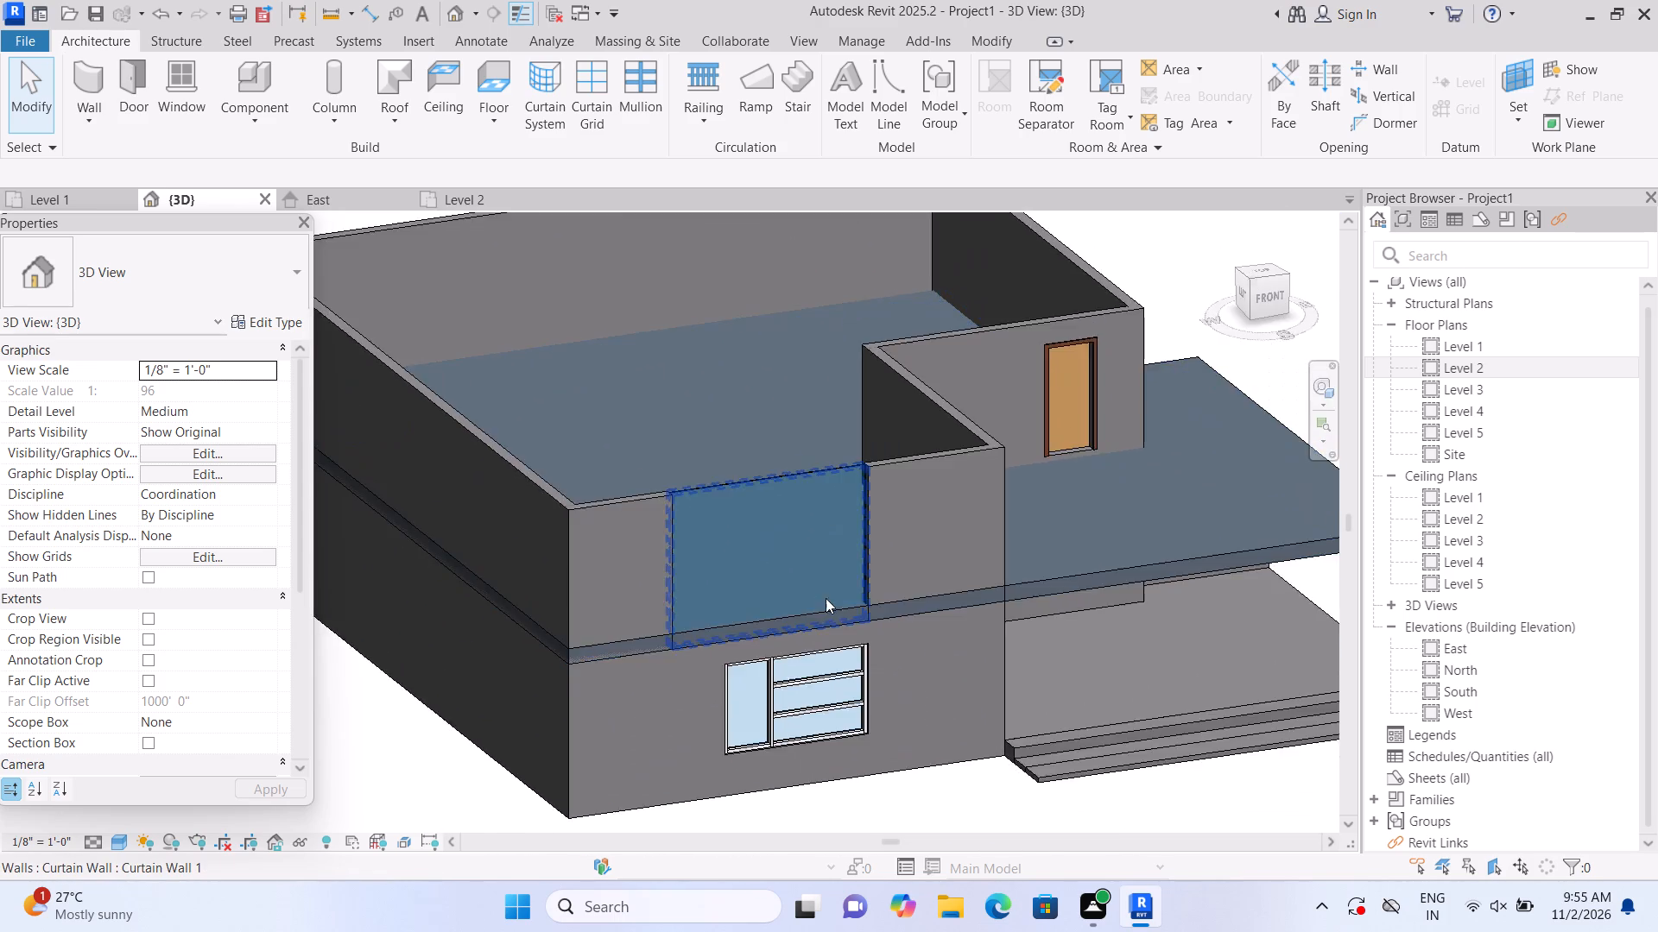
scroll(813, 595, "up", 3)
left_click(786, 547)
scroll(786, 547, "up", 1)
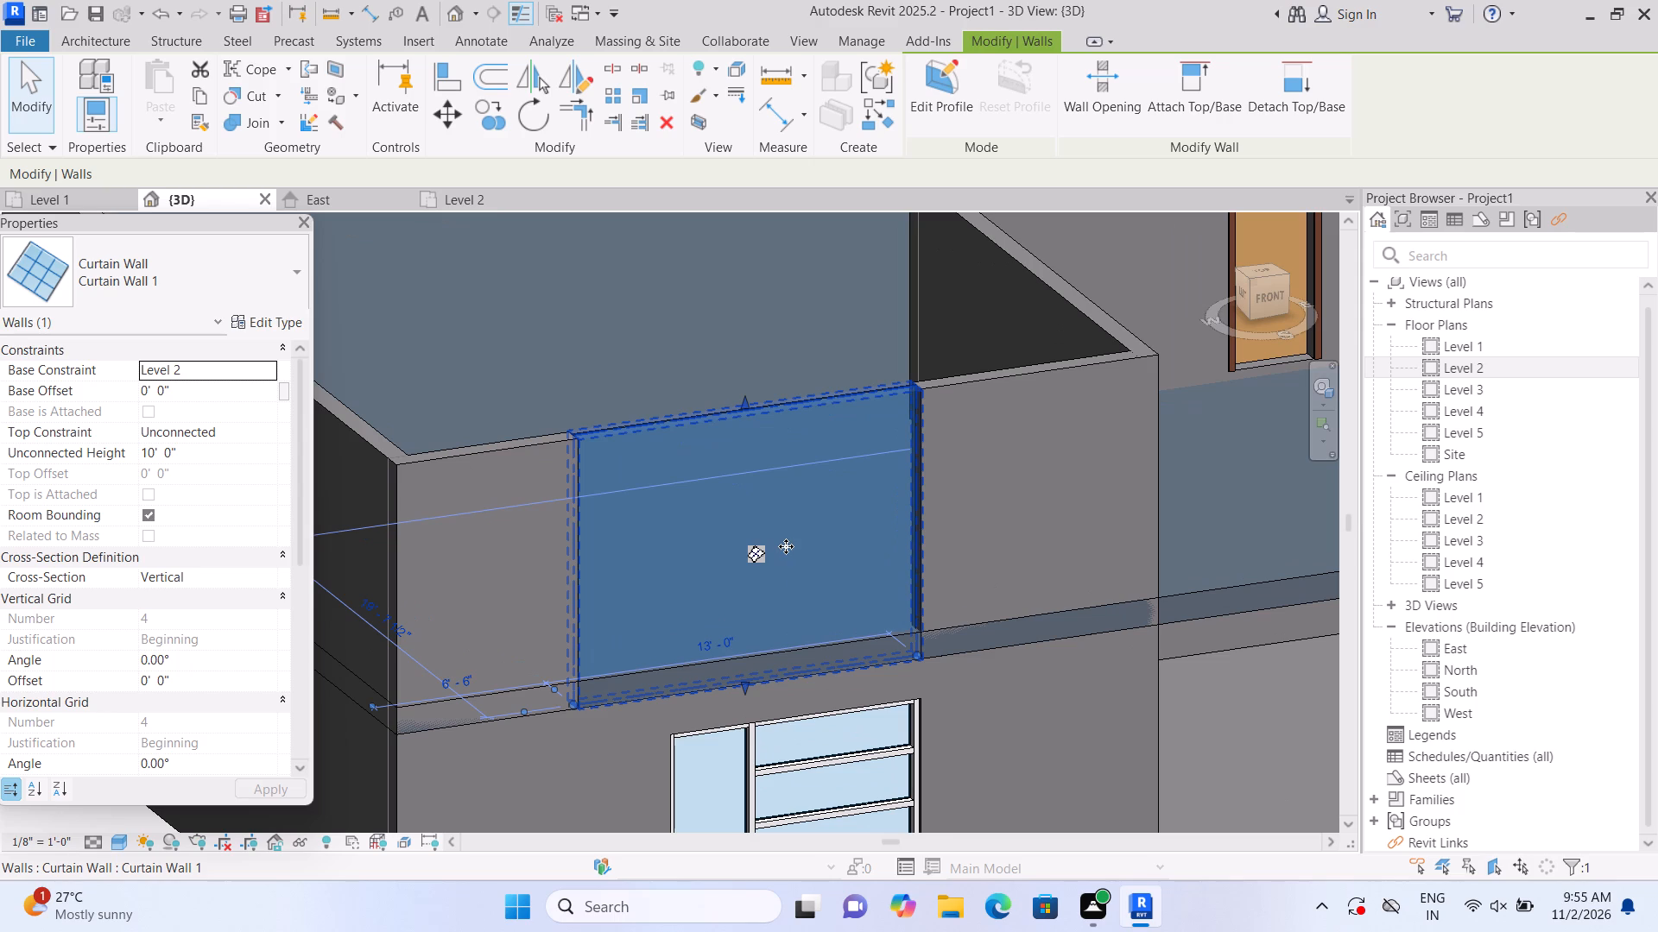
scroll(754, 548, "up", 1)
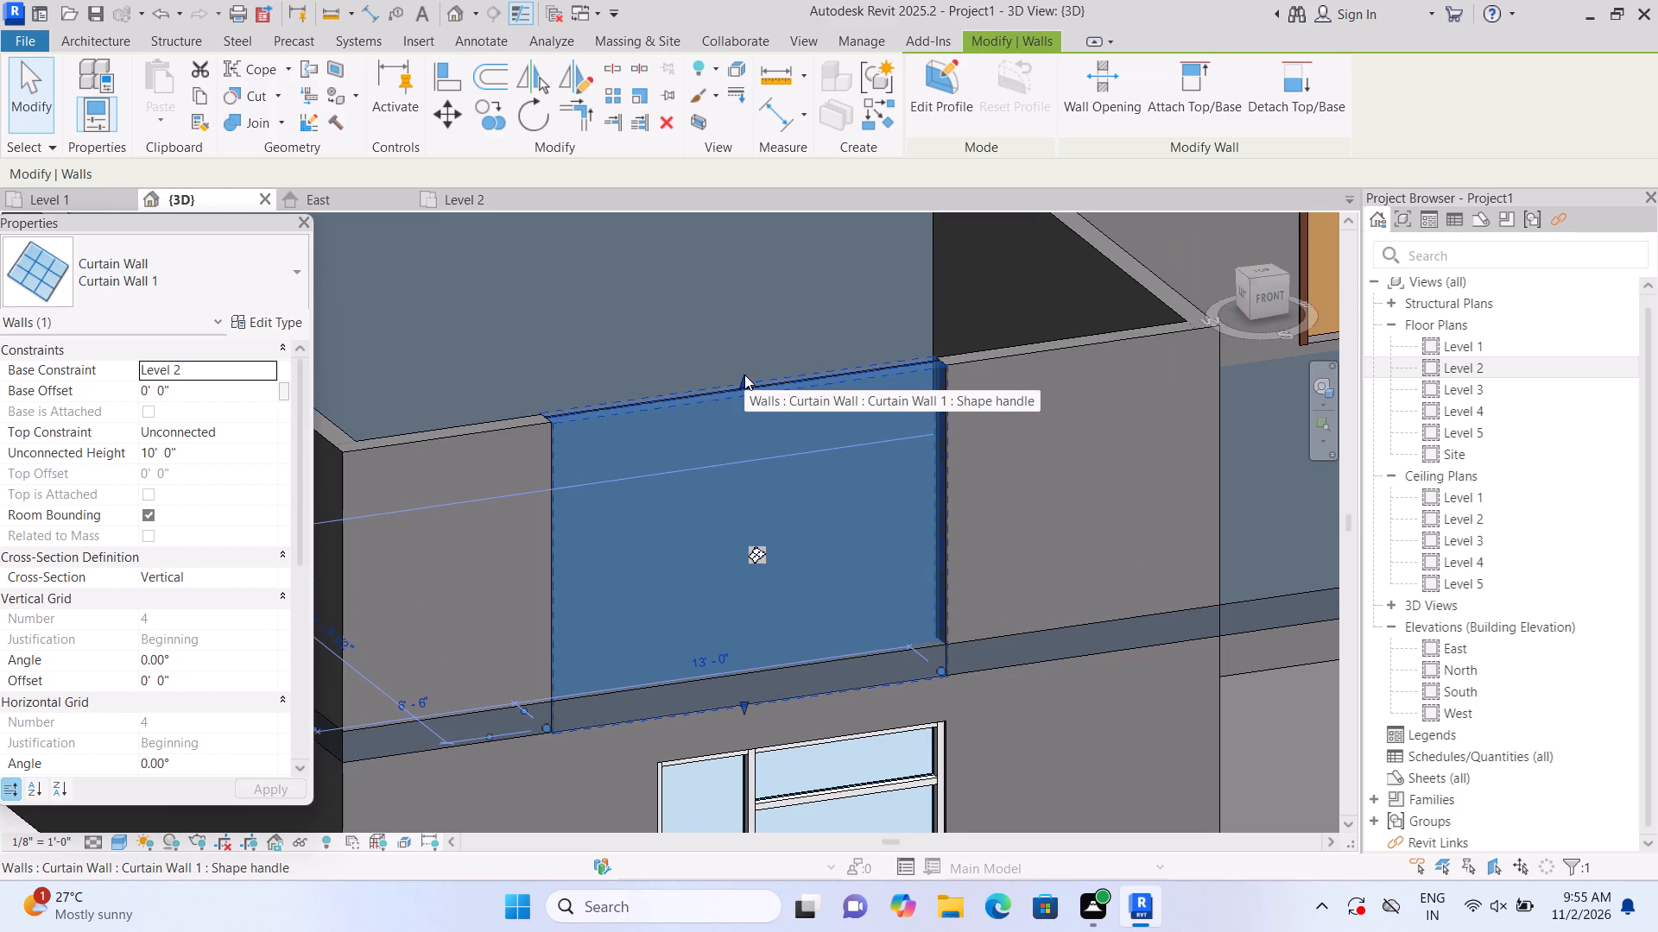
scroll(744, 375, "down", 5)
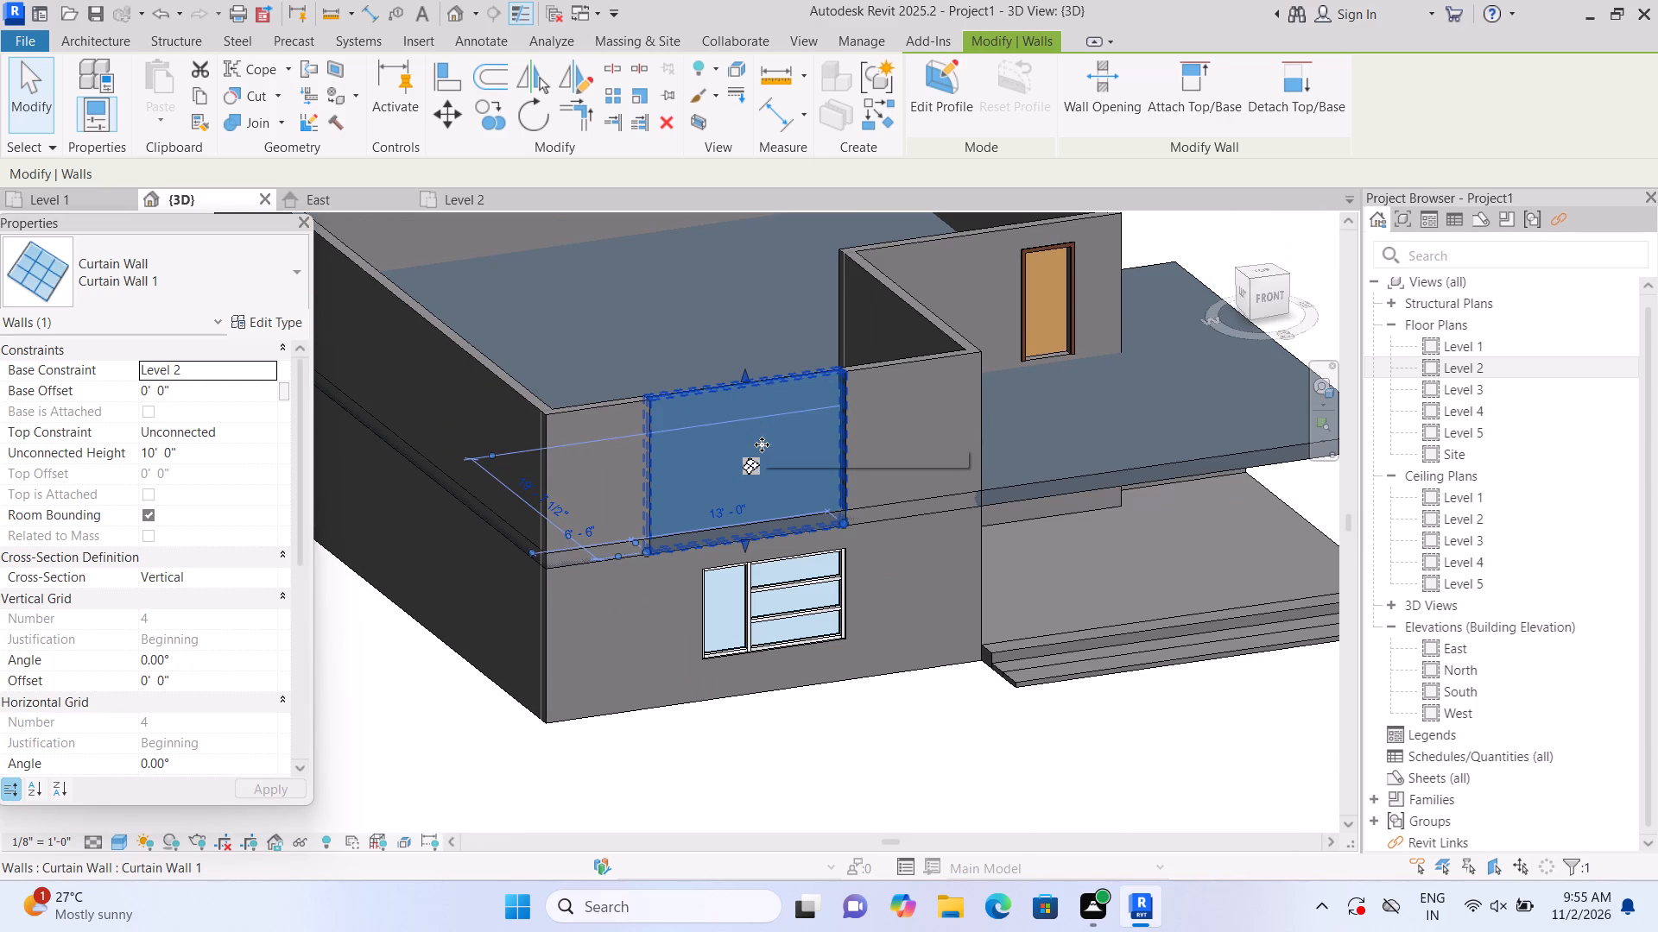
Resize the Level 2 south curtain wall in front view to 13'-6" wide, starting 7'-6" from the wall's west end.
left_click(1260, 293)
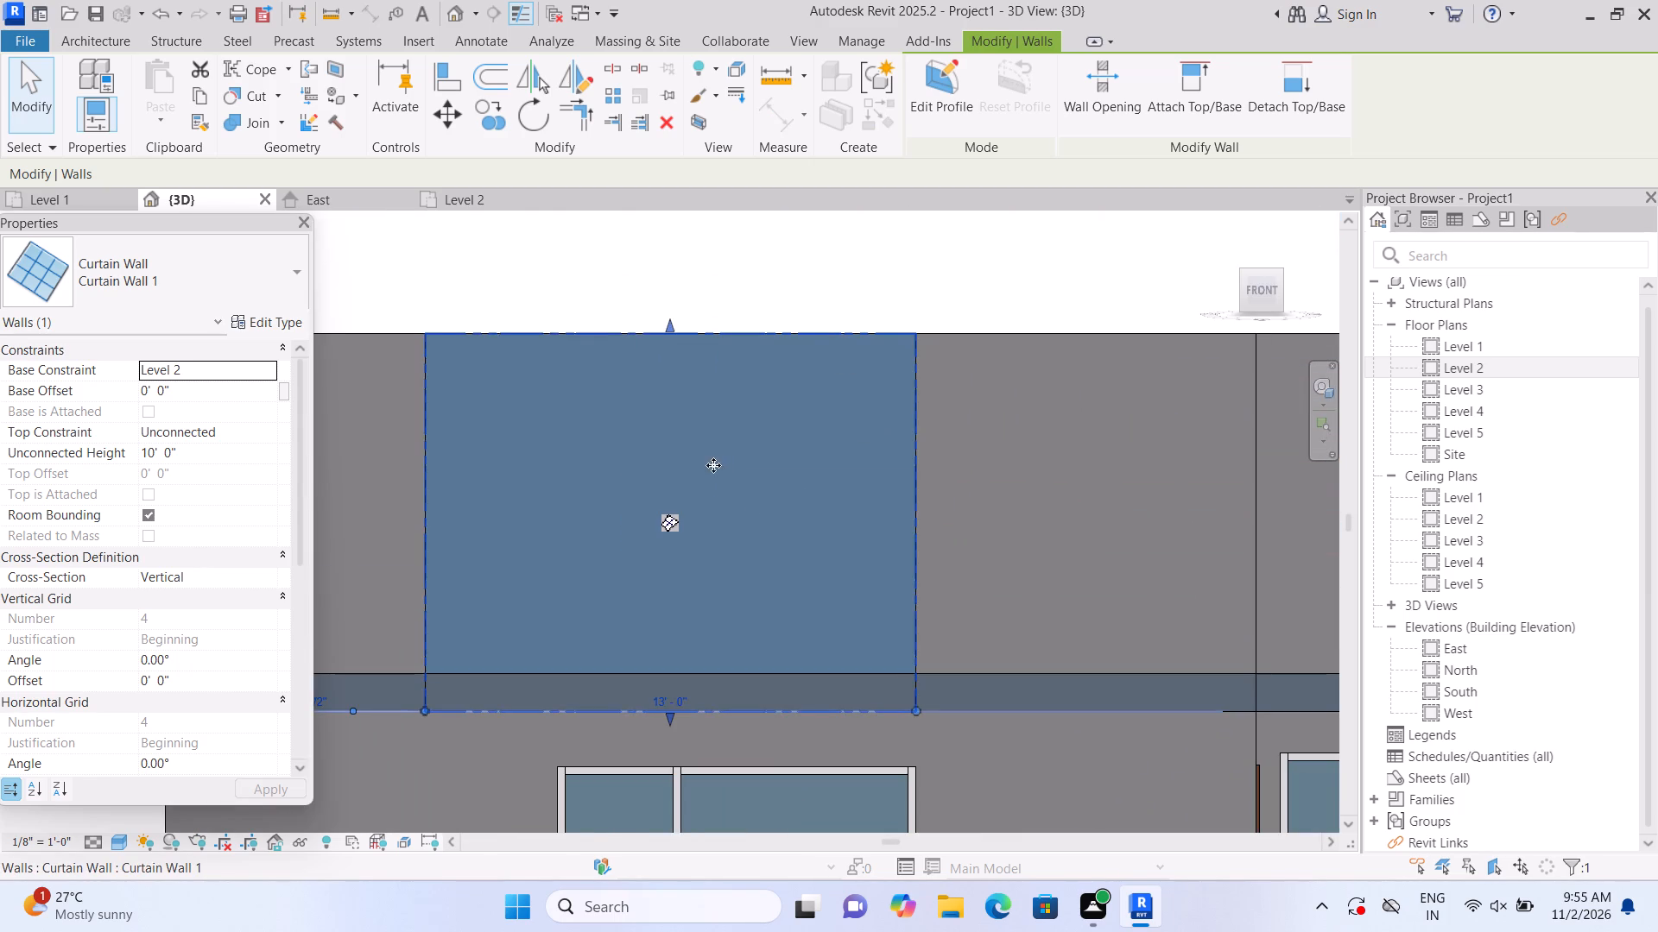
scroll(803, 451, "down", 3)
middle_click_drag(985, 430, 1179, 420)
middle_click_drag(1179, 420, 1155, 425)
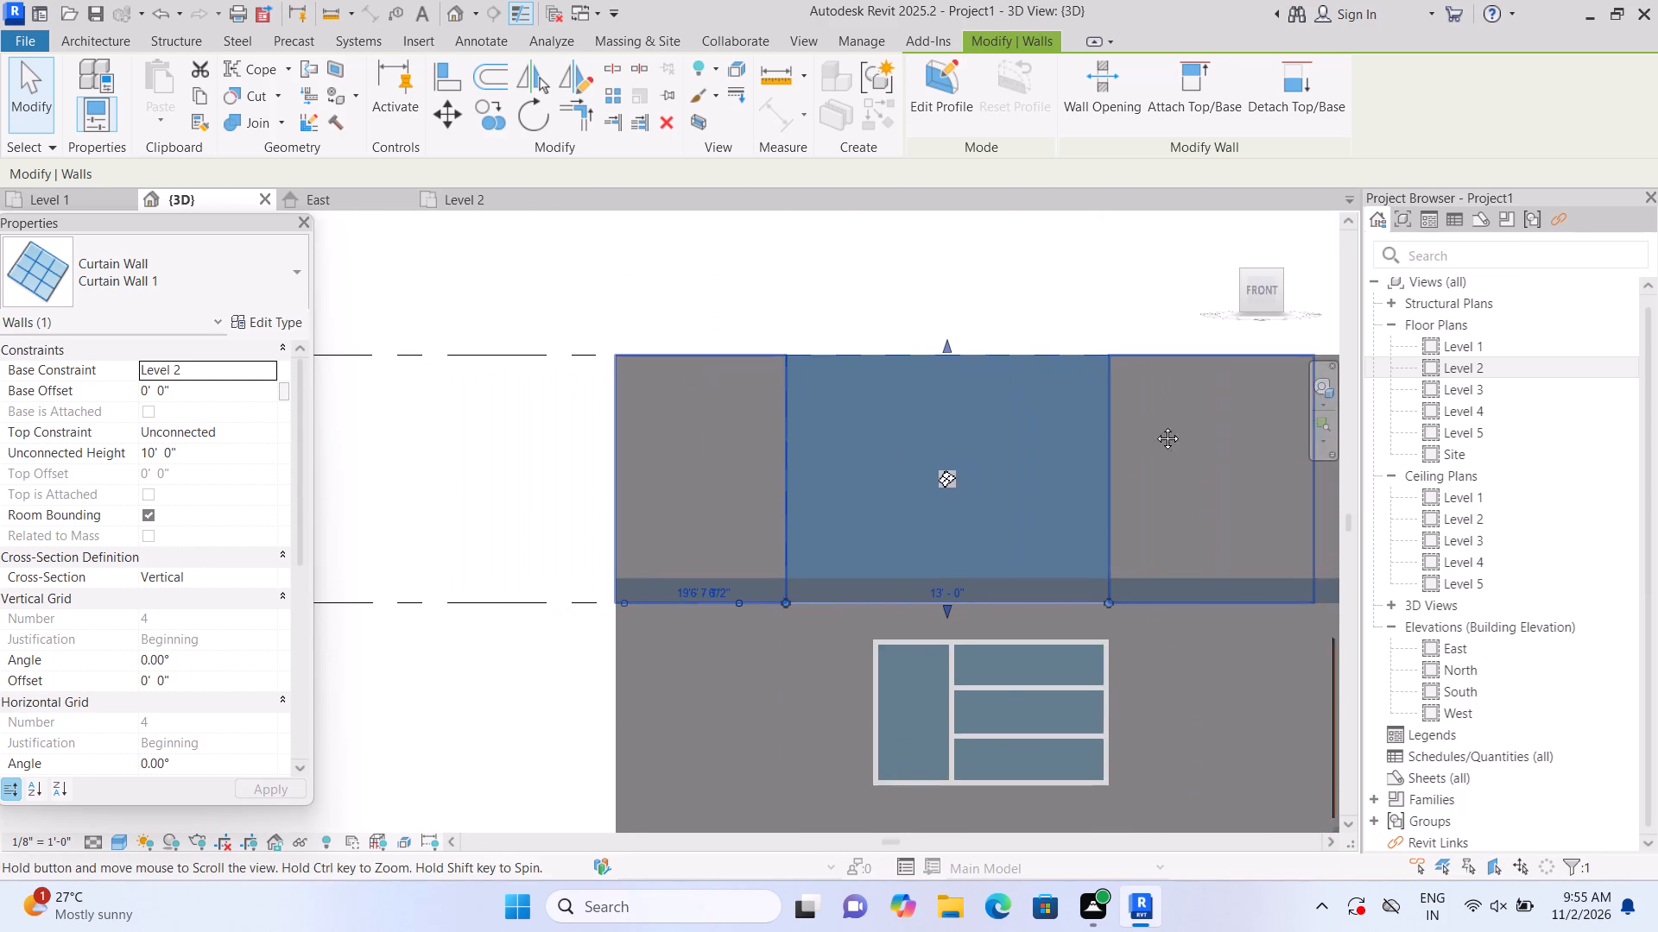
middle_click_drag(1155, 425, 1032, 429)
scroll(1028, 423, "up", 2)
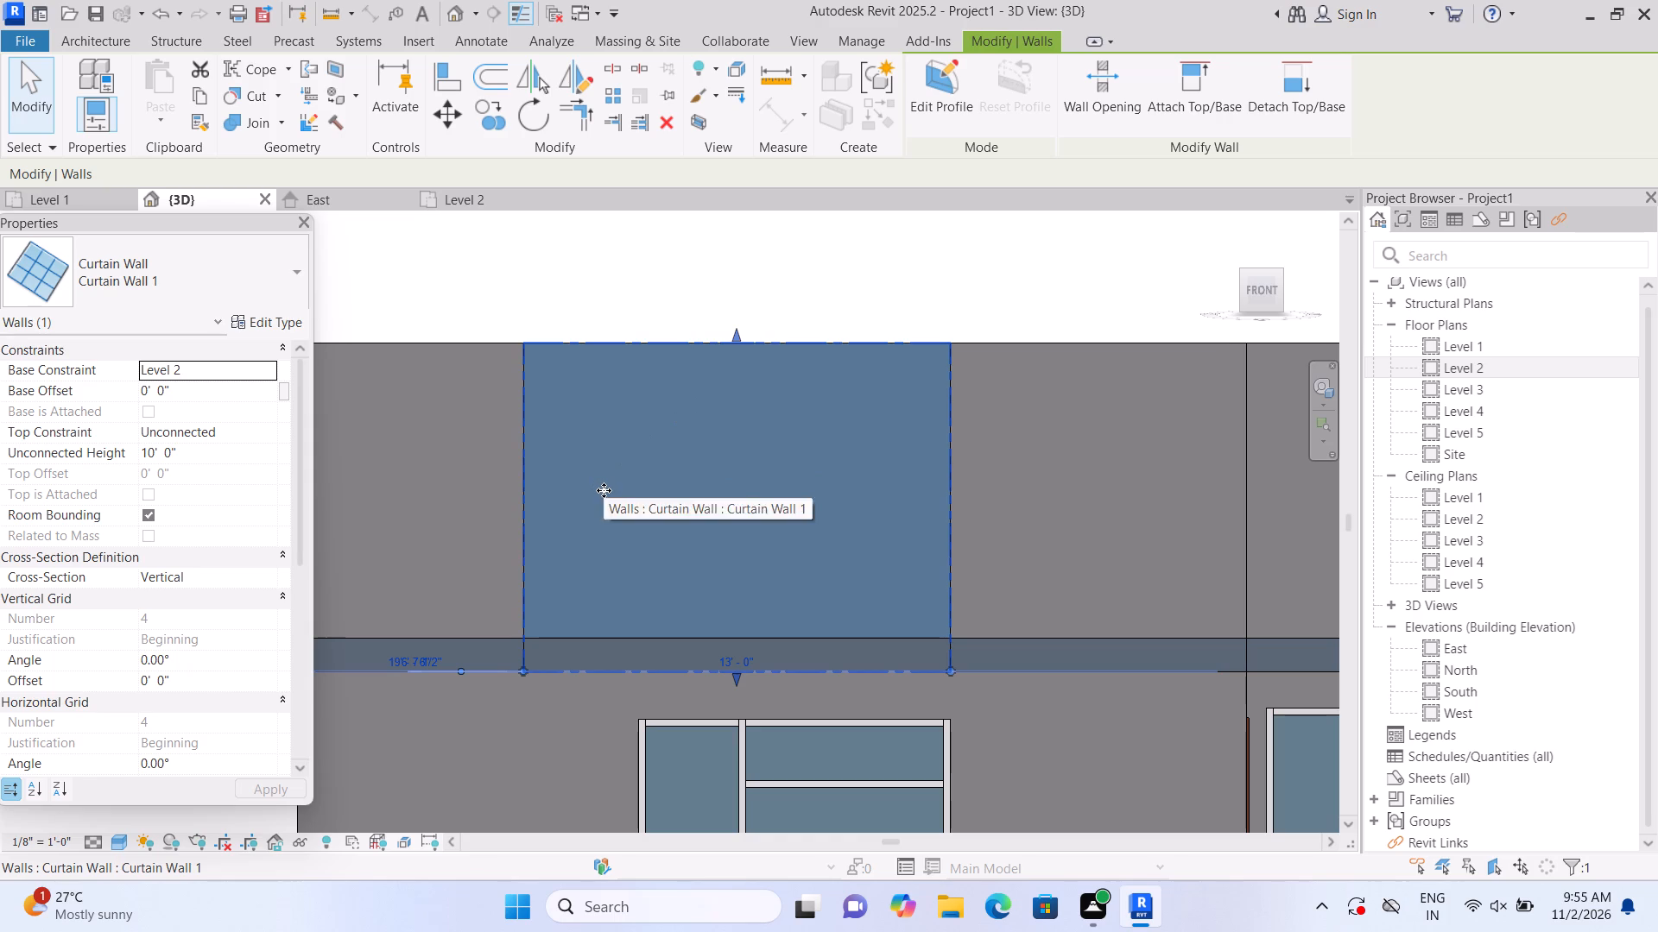
scroll(617, 492, "down", 3)
left_click(767, 339)
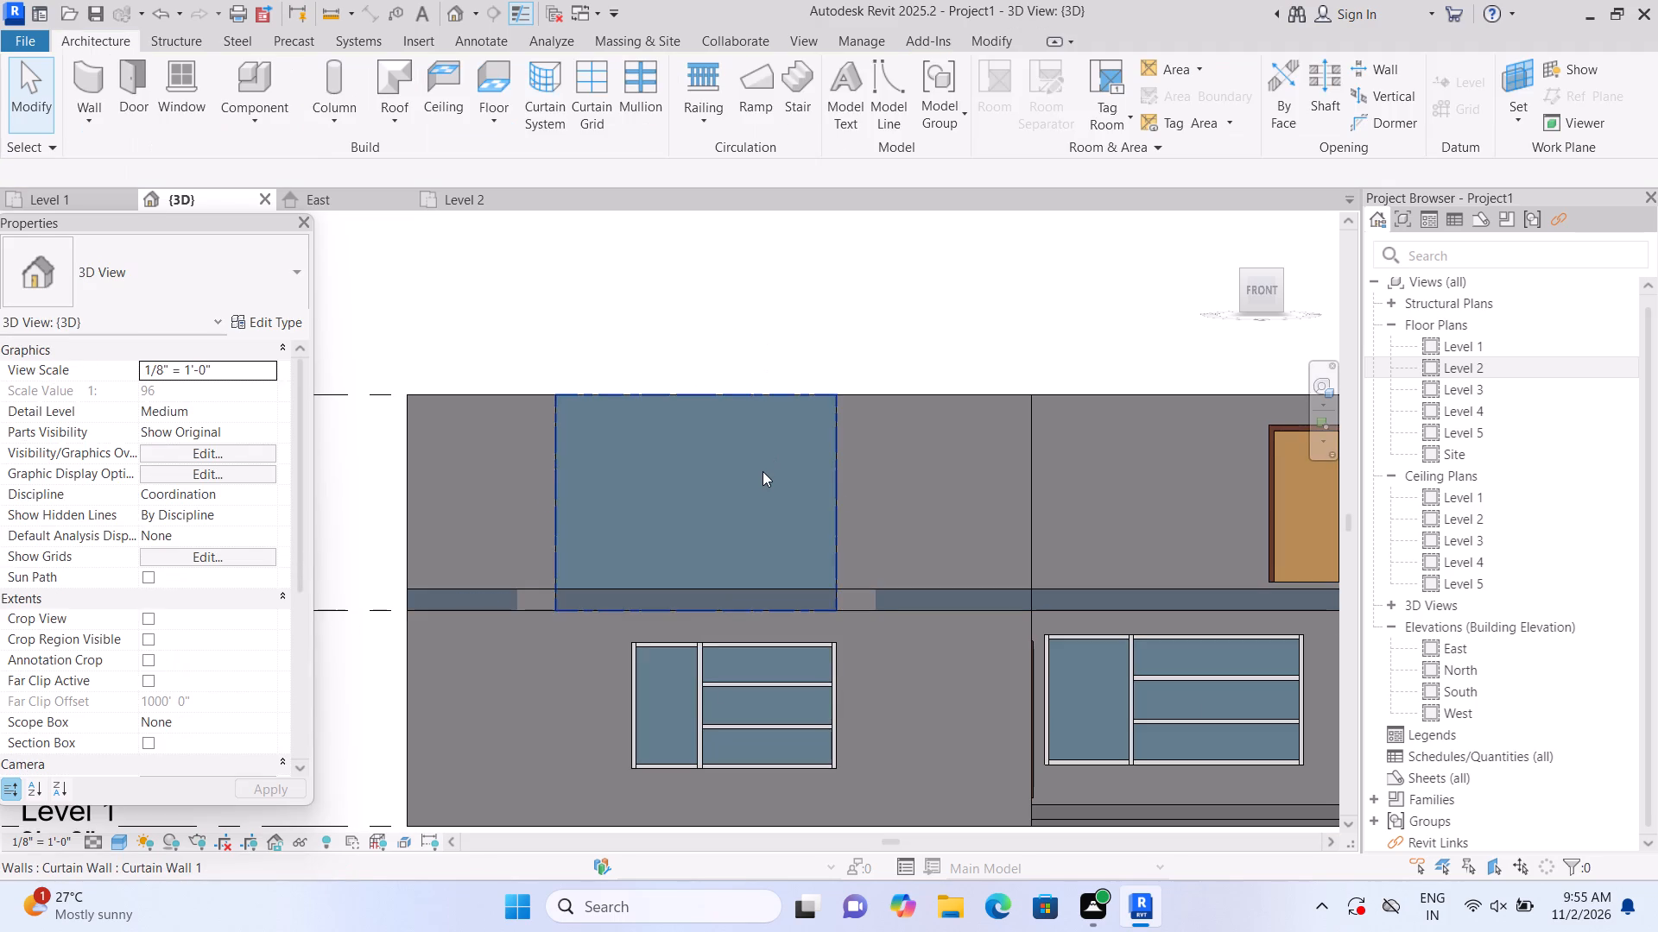
left_click(763, 471)
scroll(718, 499, "up", 1)
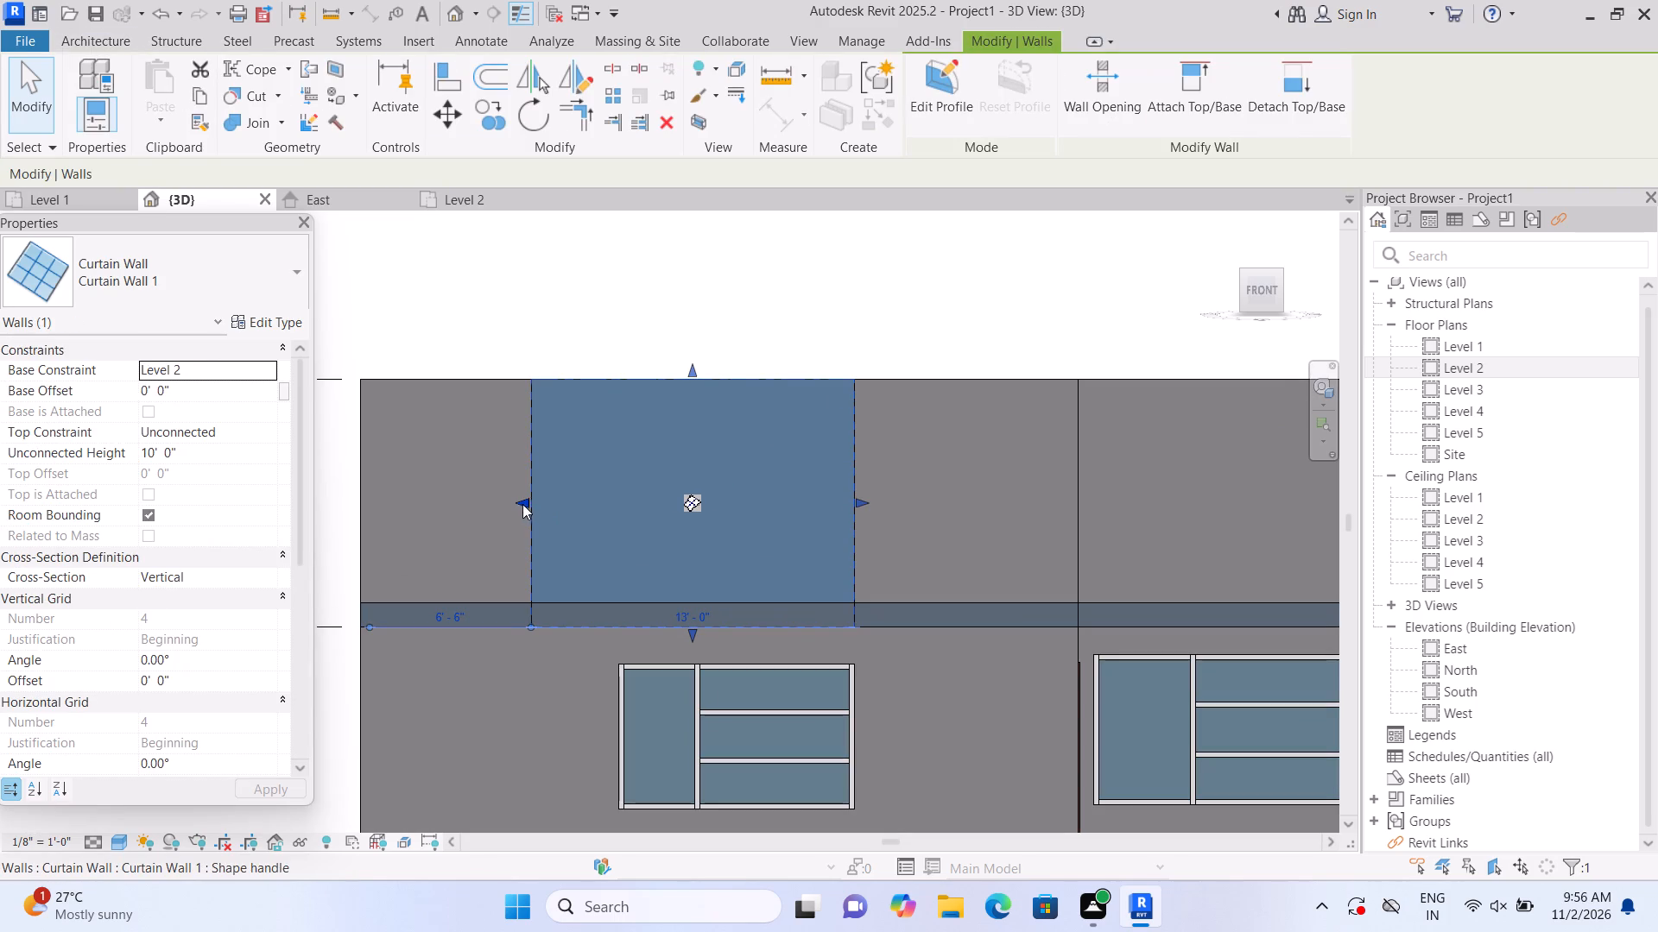
left_click_drag(522, 502, 550, 511)
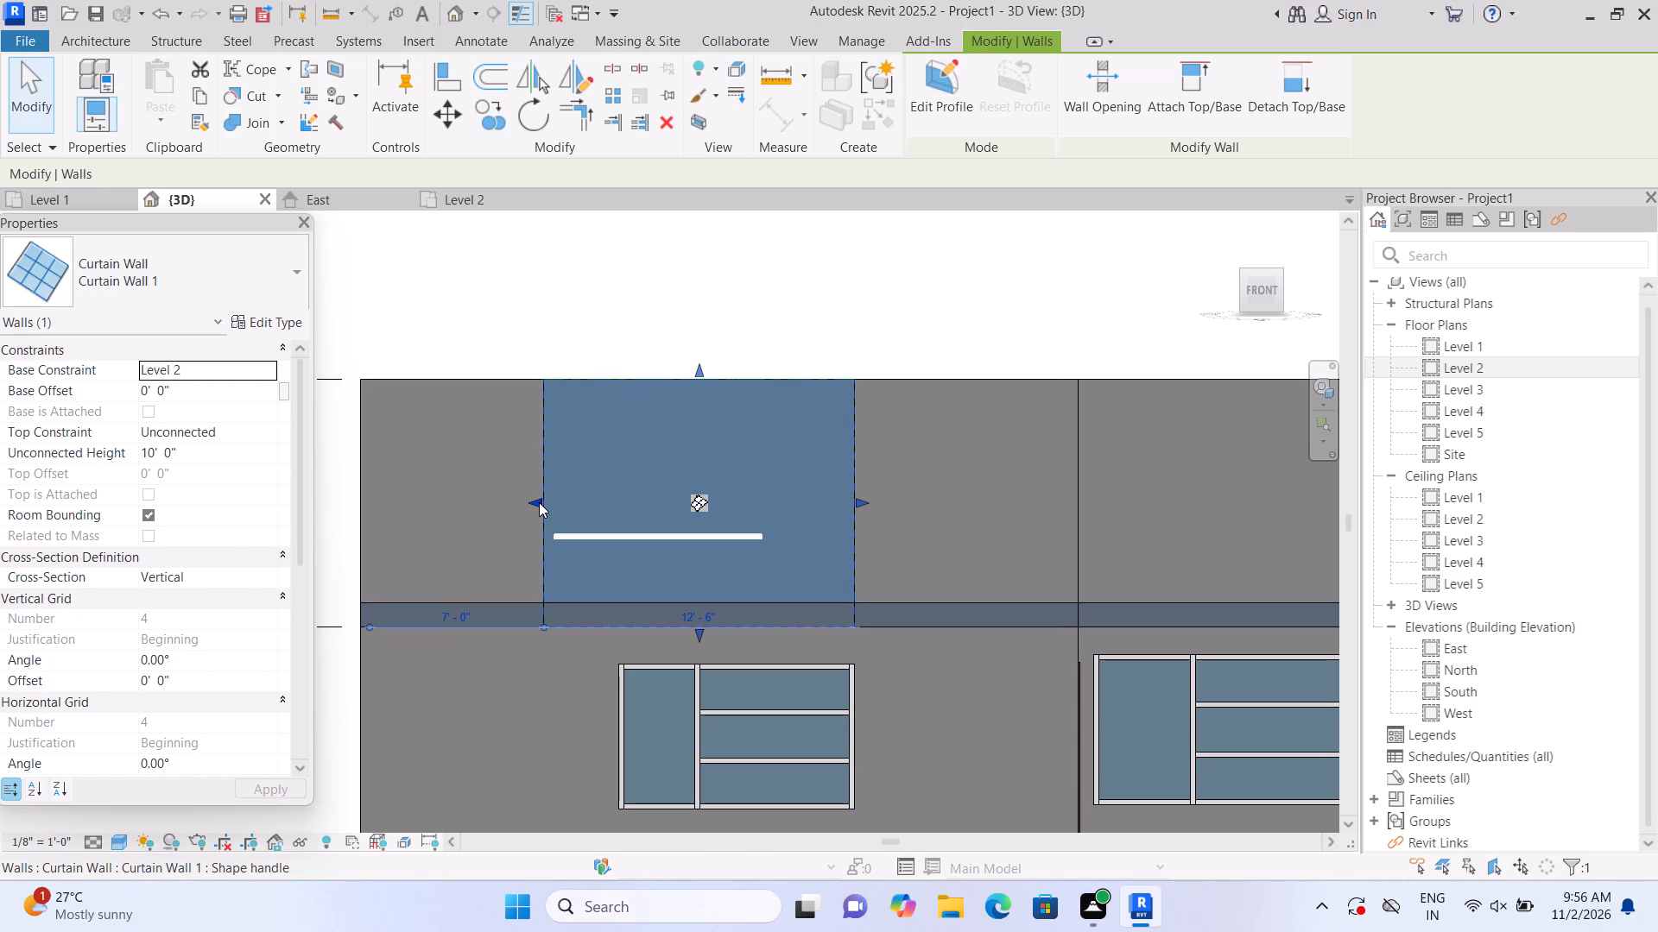
left_click_drag(539, 502, 555, 507)
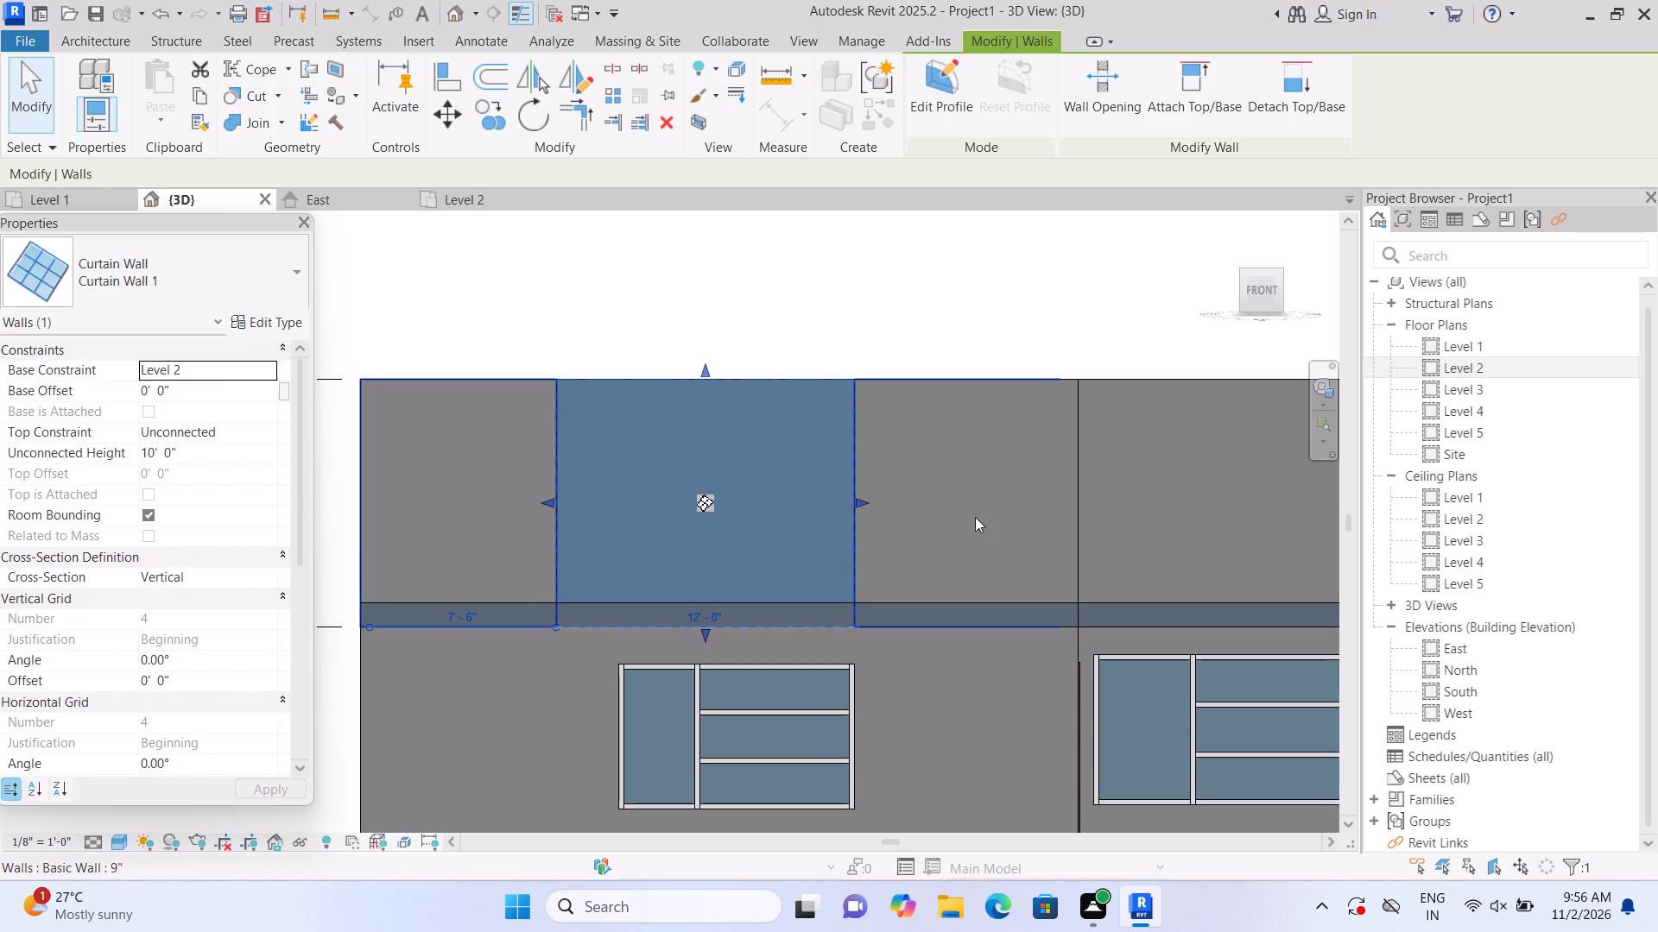
left_click_drag(859, 501, 889, 501)
left_click(901, 348)
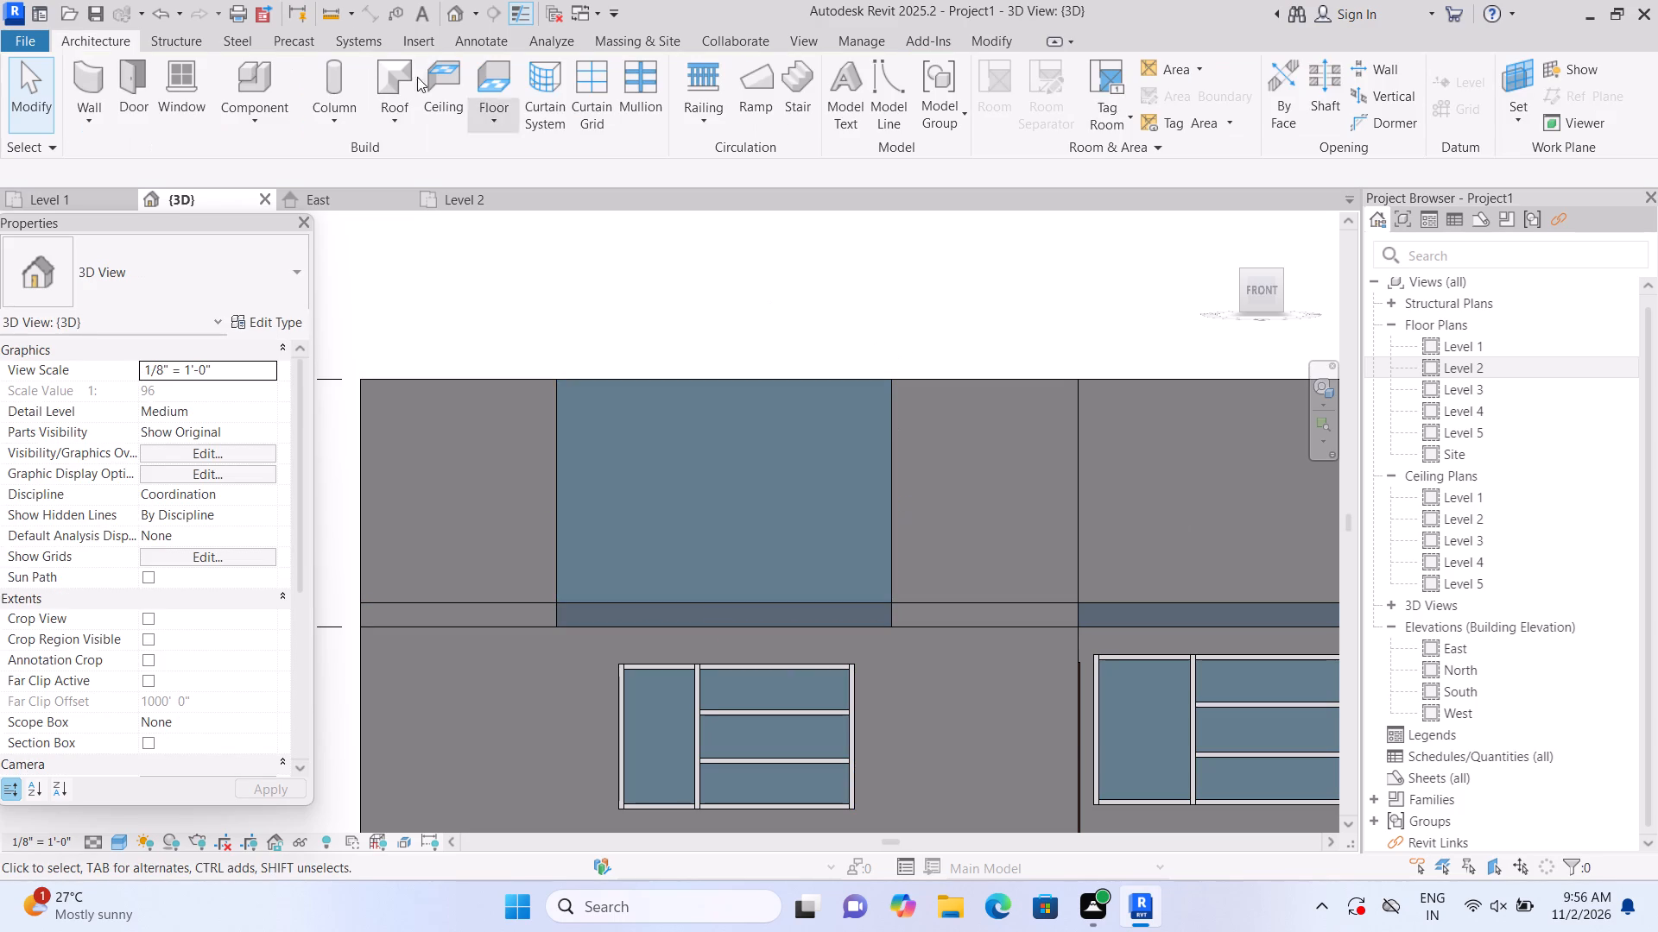
Divide the Level 2 curtain wall with a vertical grid 4'-6" from its west edge and two single-segment horizontal grids, 3'-4" apart, east of it.
left_click(593, 101)
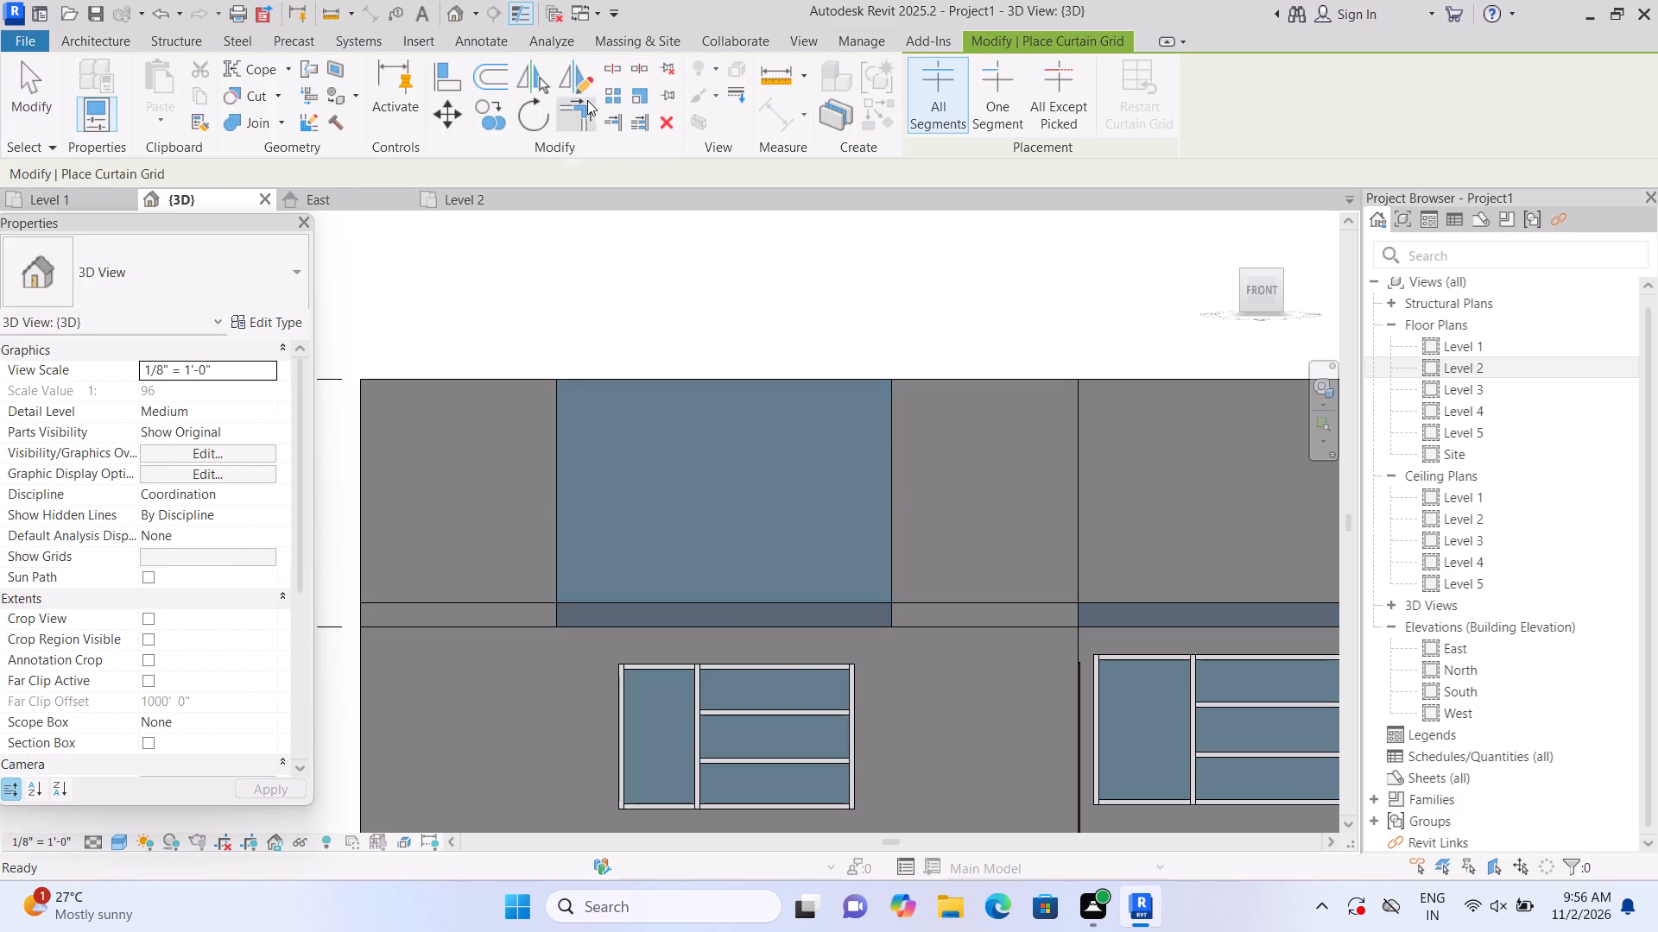
left_click(672, 419)
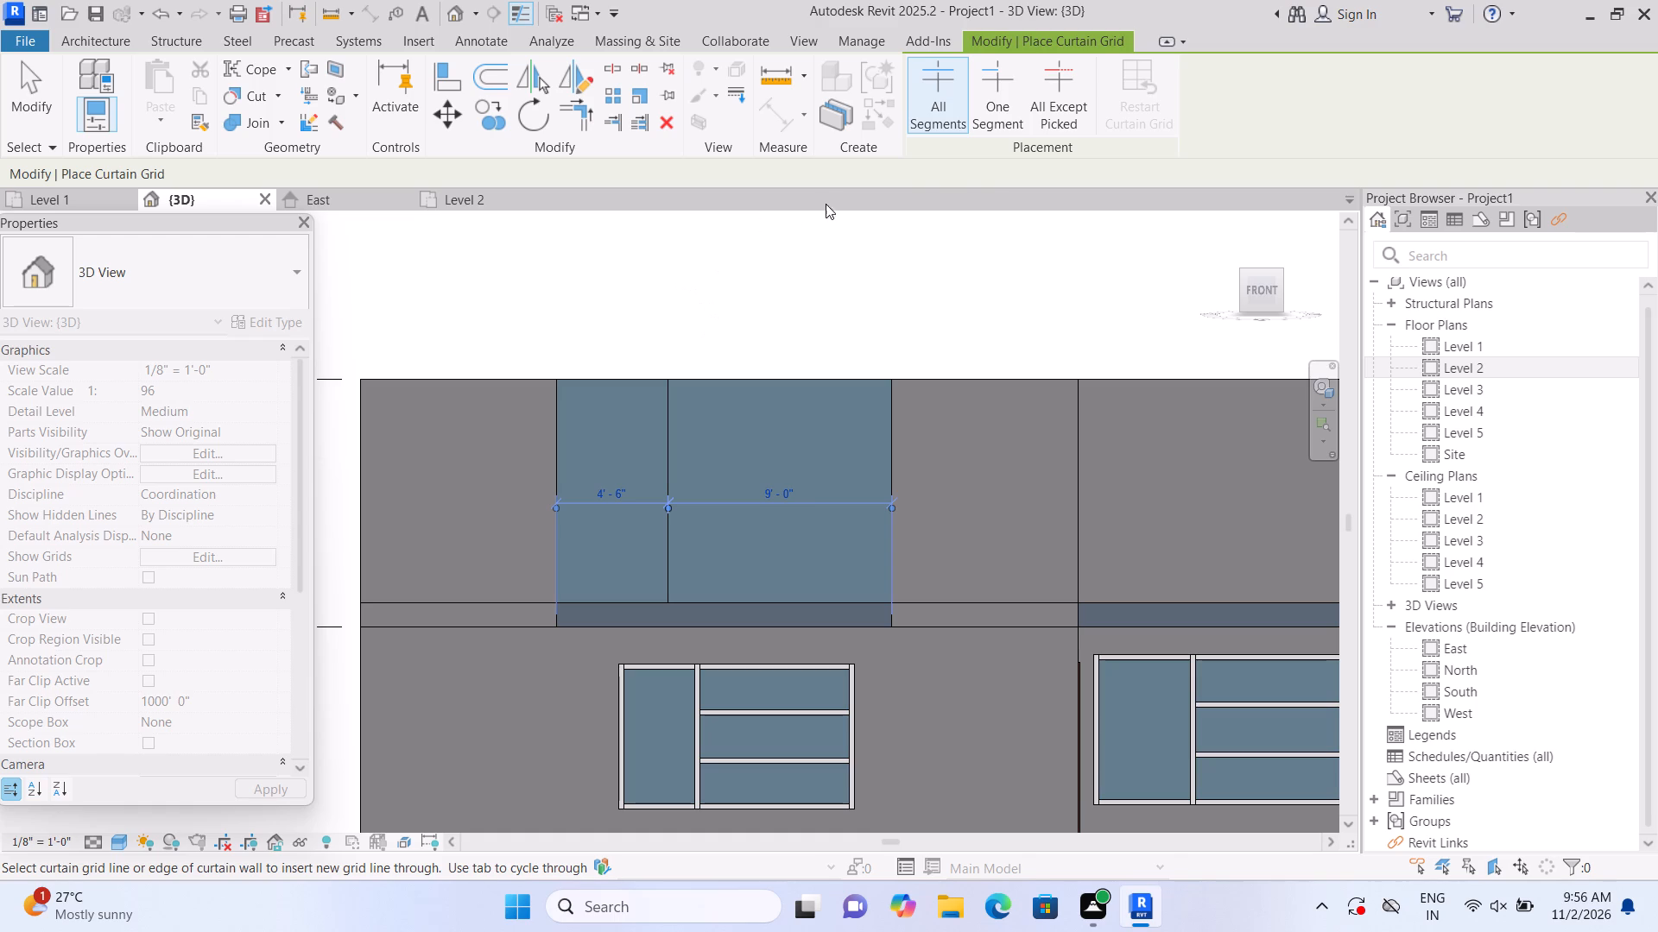
left_click(1000, 116)
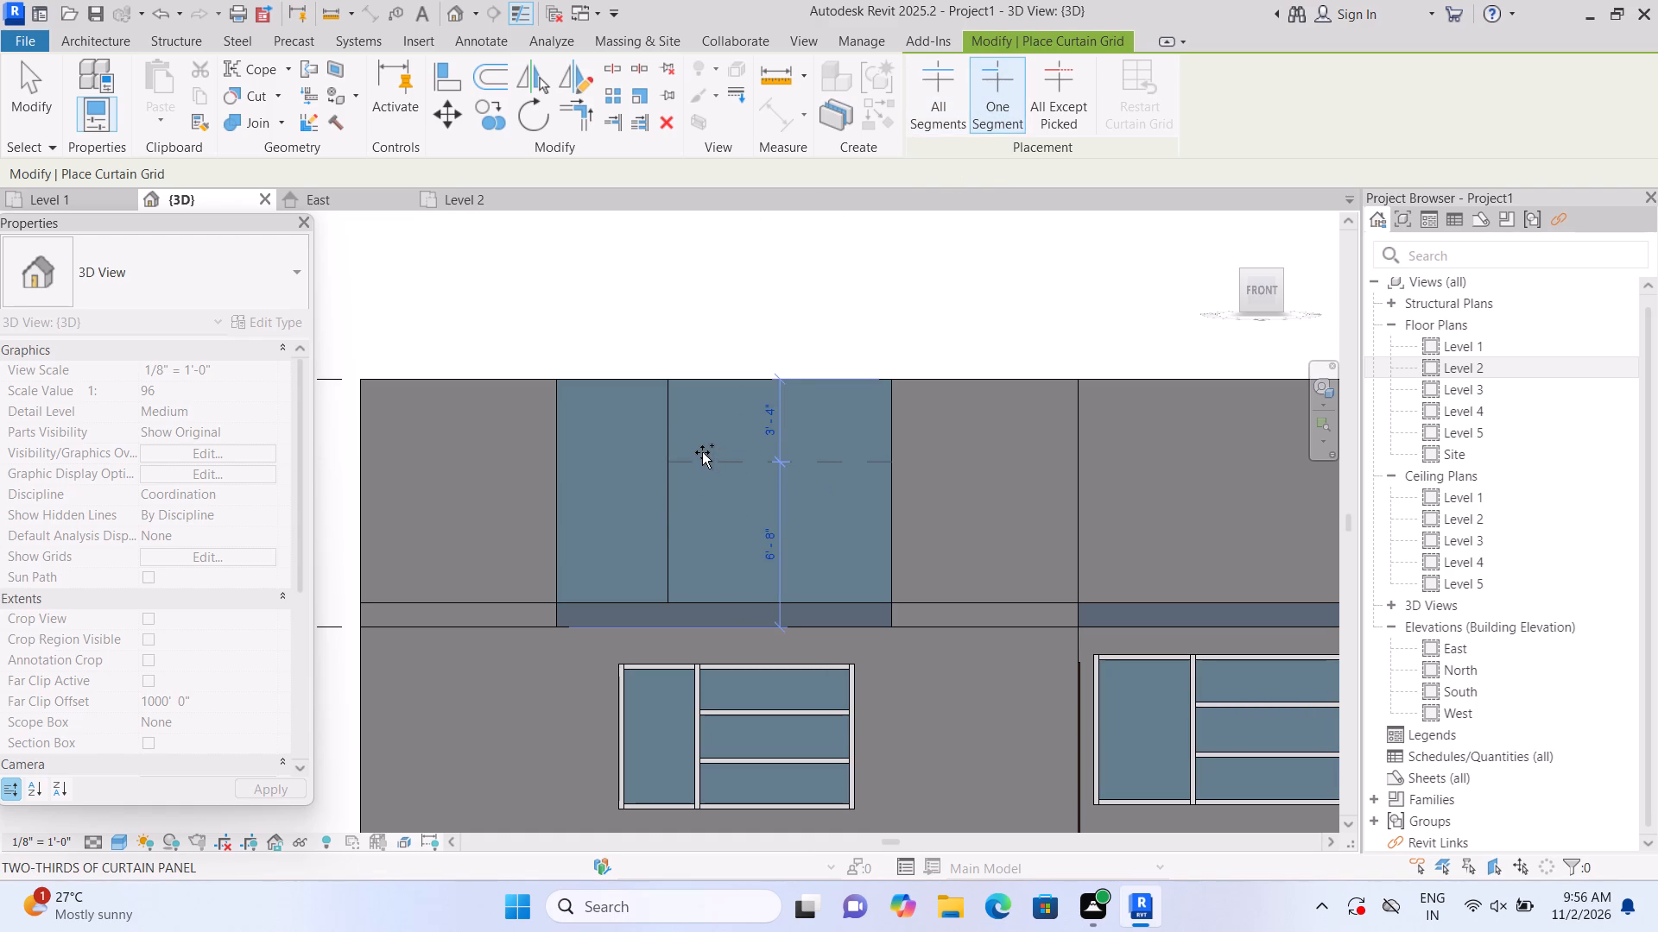
left_click(702, 452)
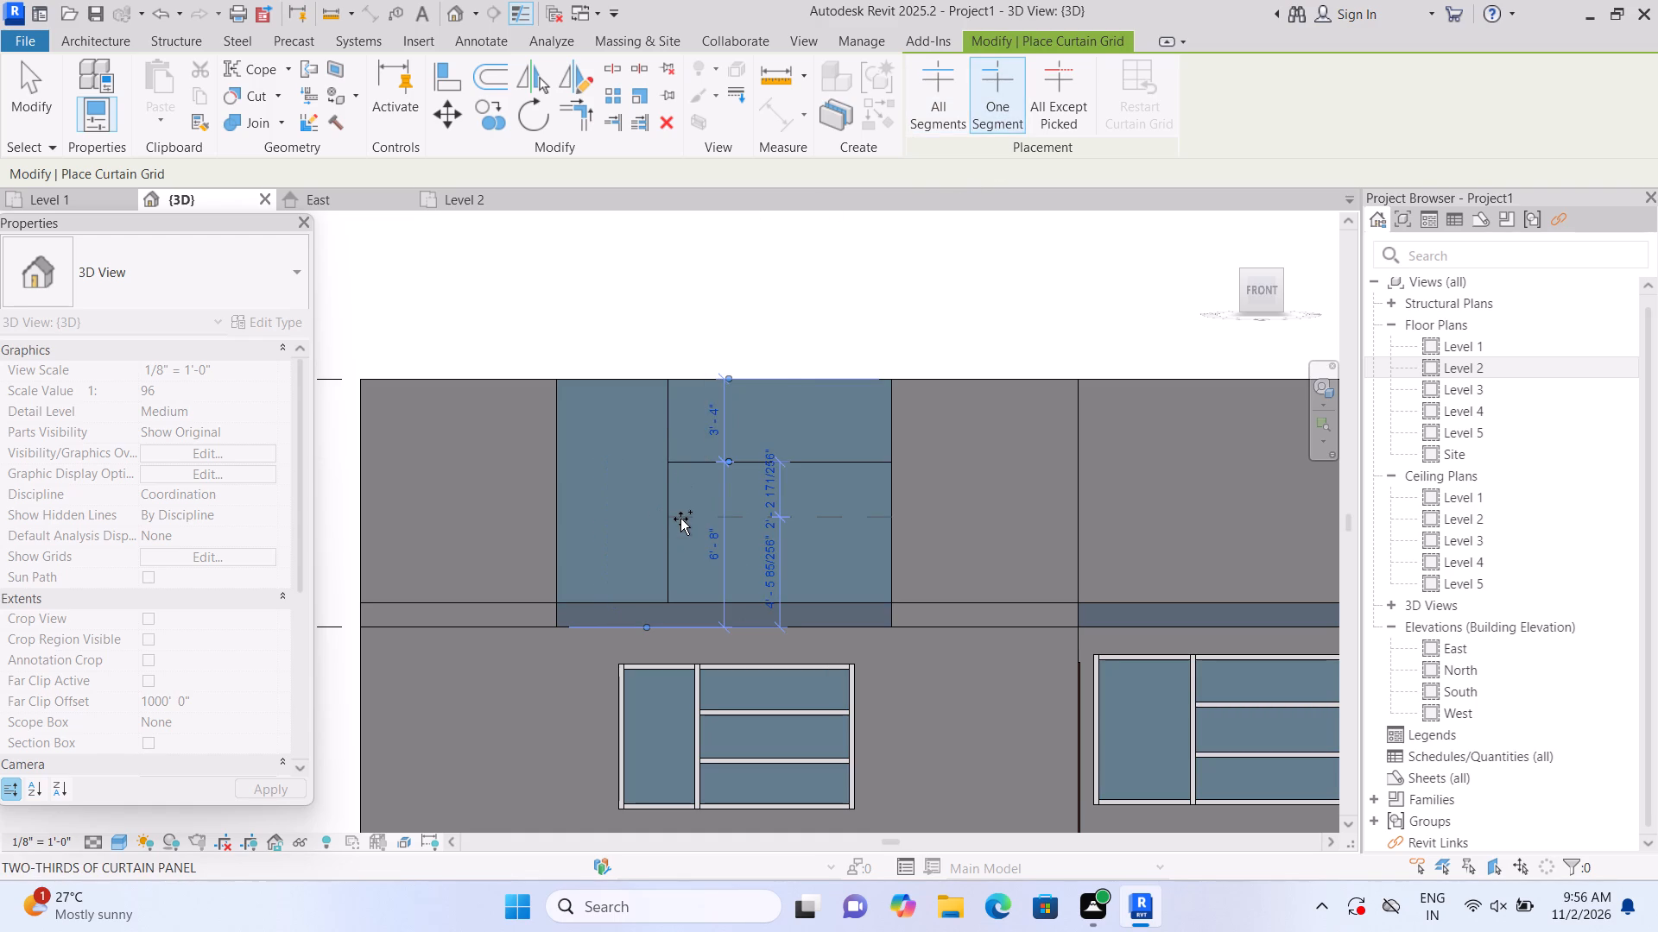
left_click(685, 526)
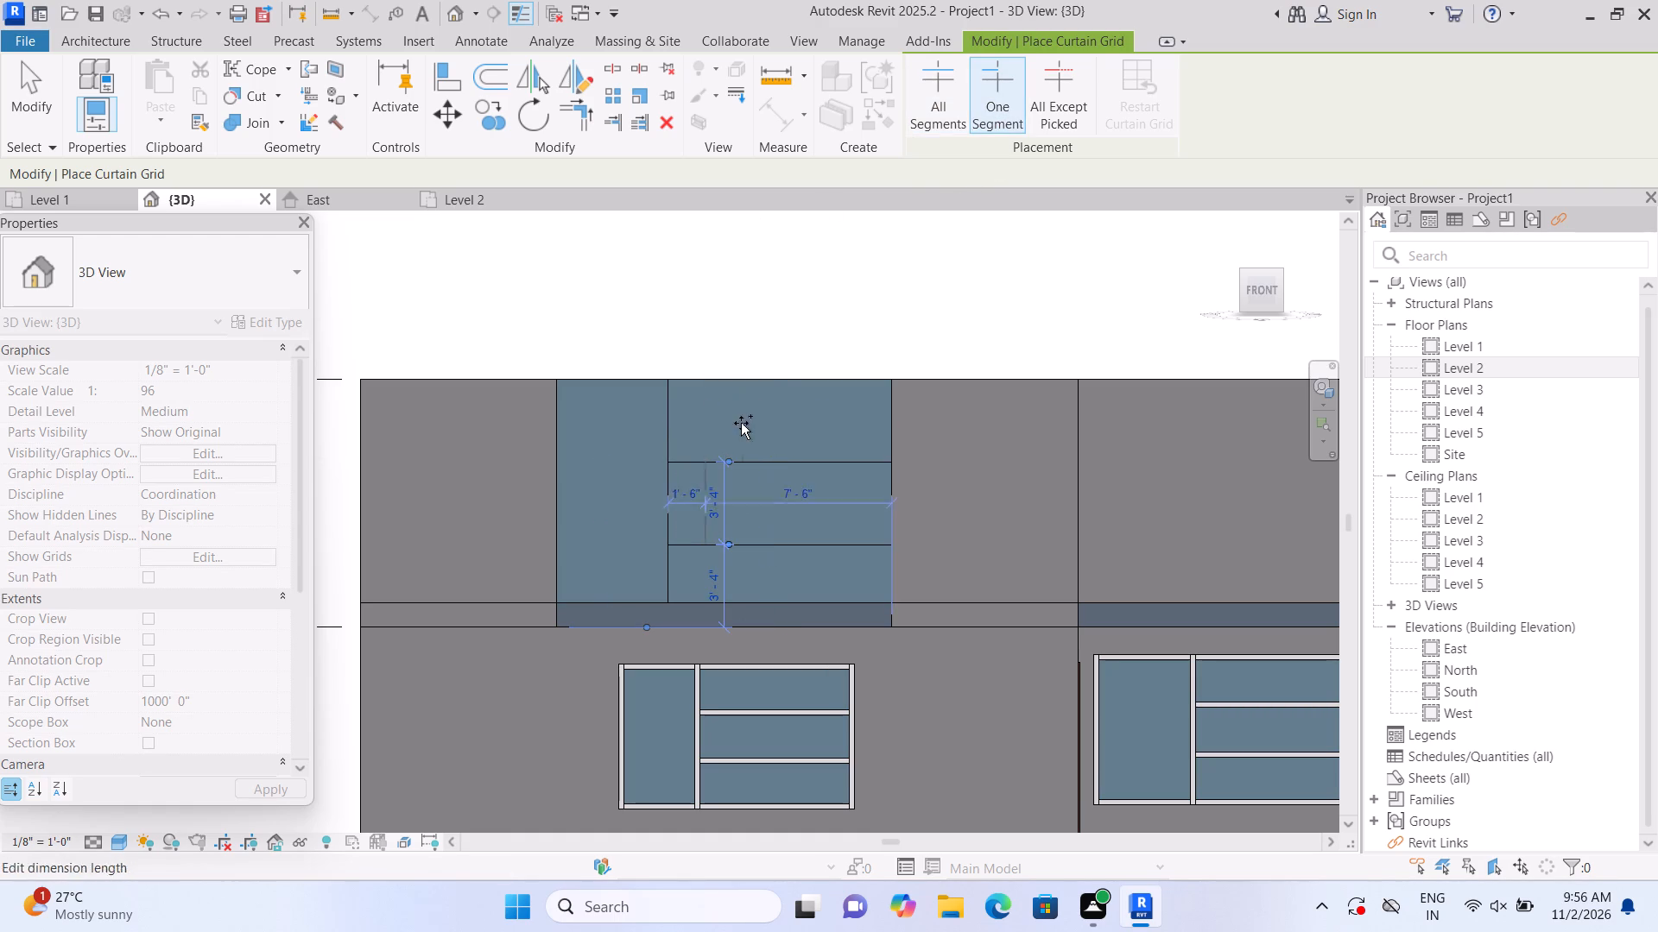
key("Escape")
key("Escape")
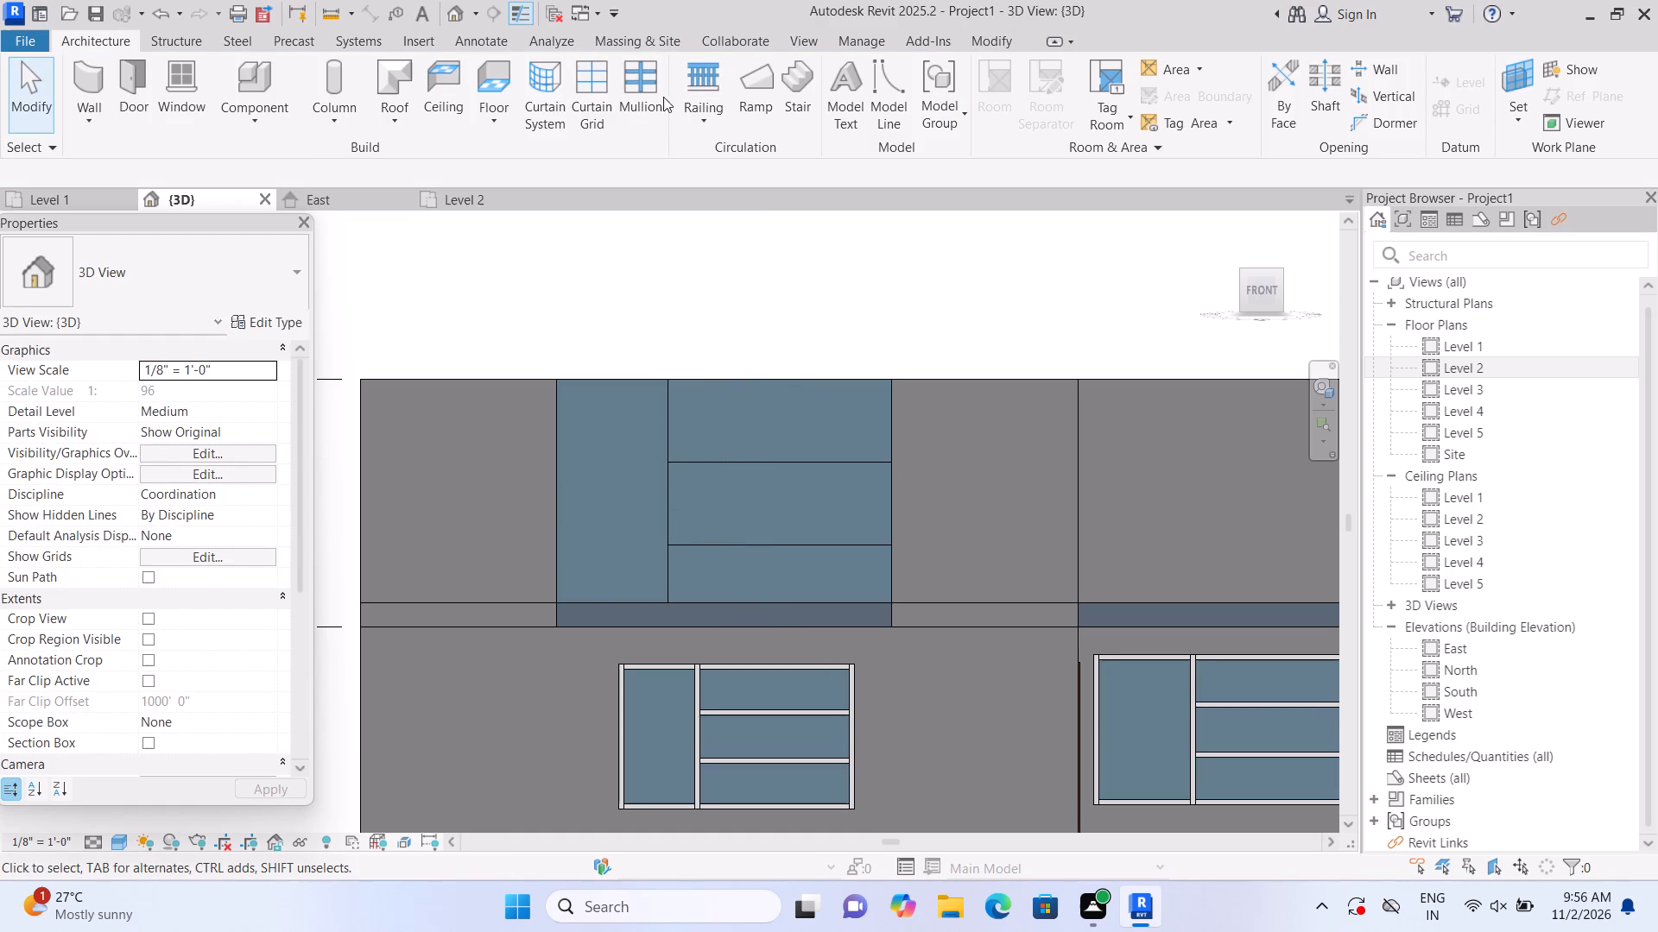
Place 2.5" x 5" rectangular mullions on the Level 2 curtain wall's vertical grid line, top edge and west edge.
left_click(656, 99)
left_click(666, 394)
left_click(654, 377)
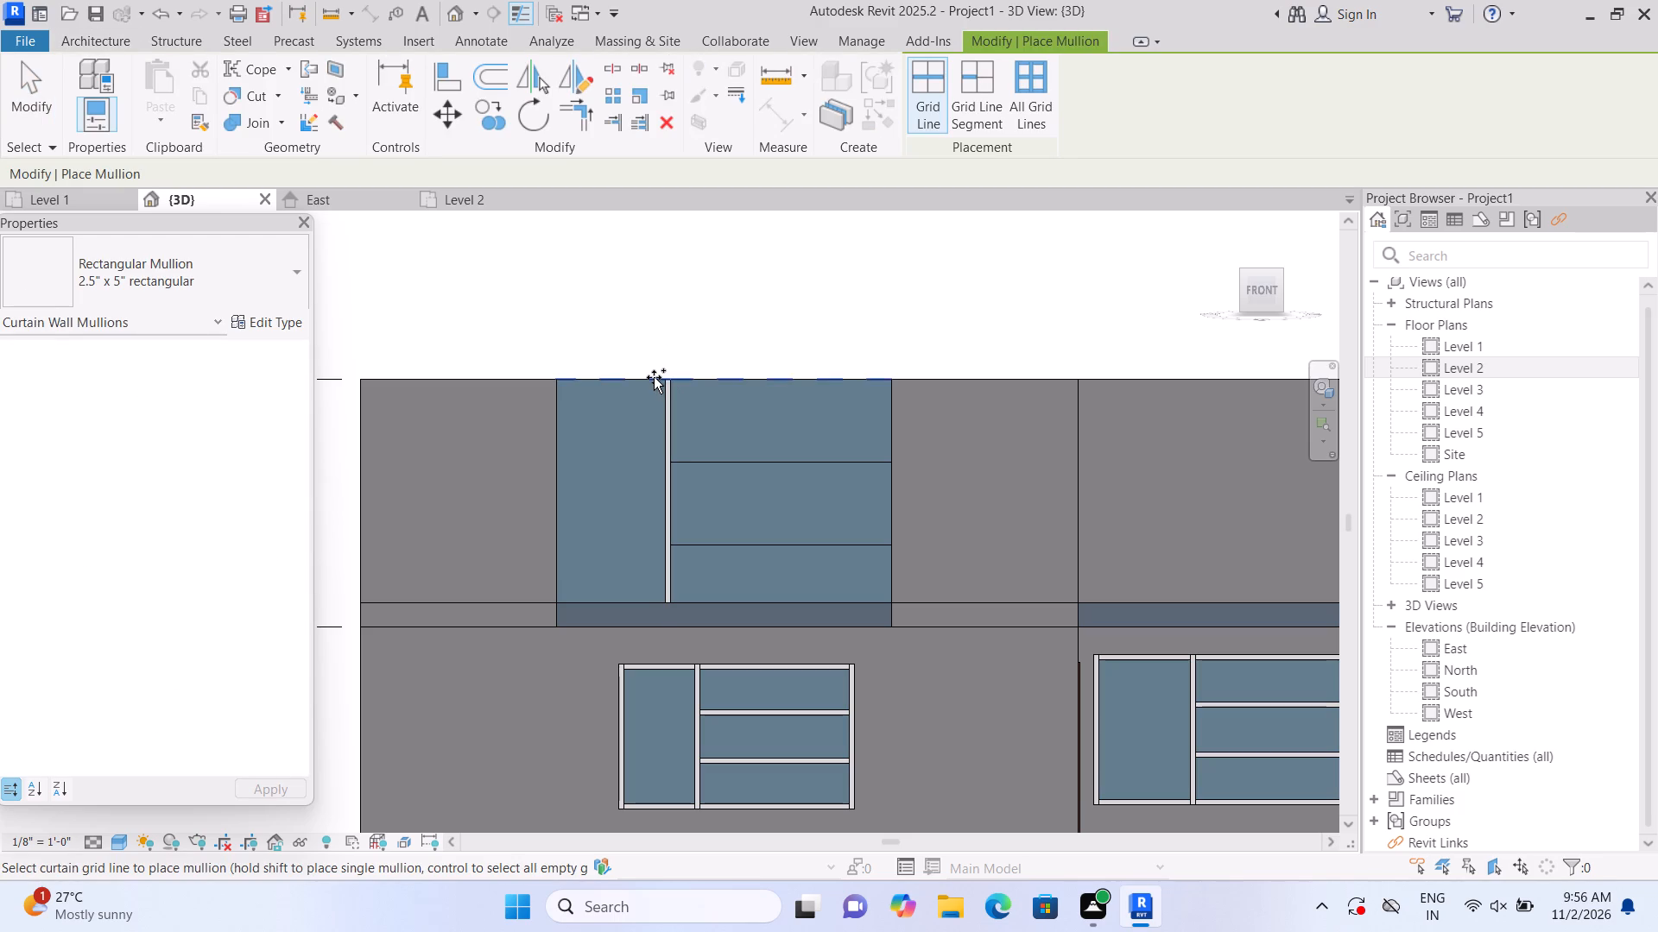
left_click(554, 470)
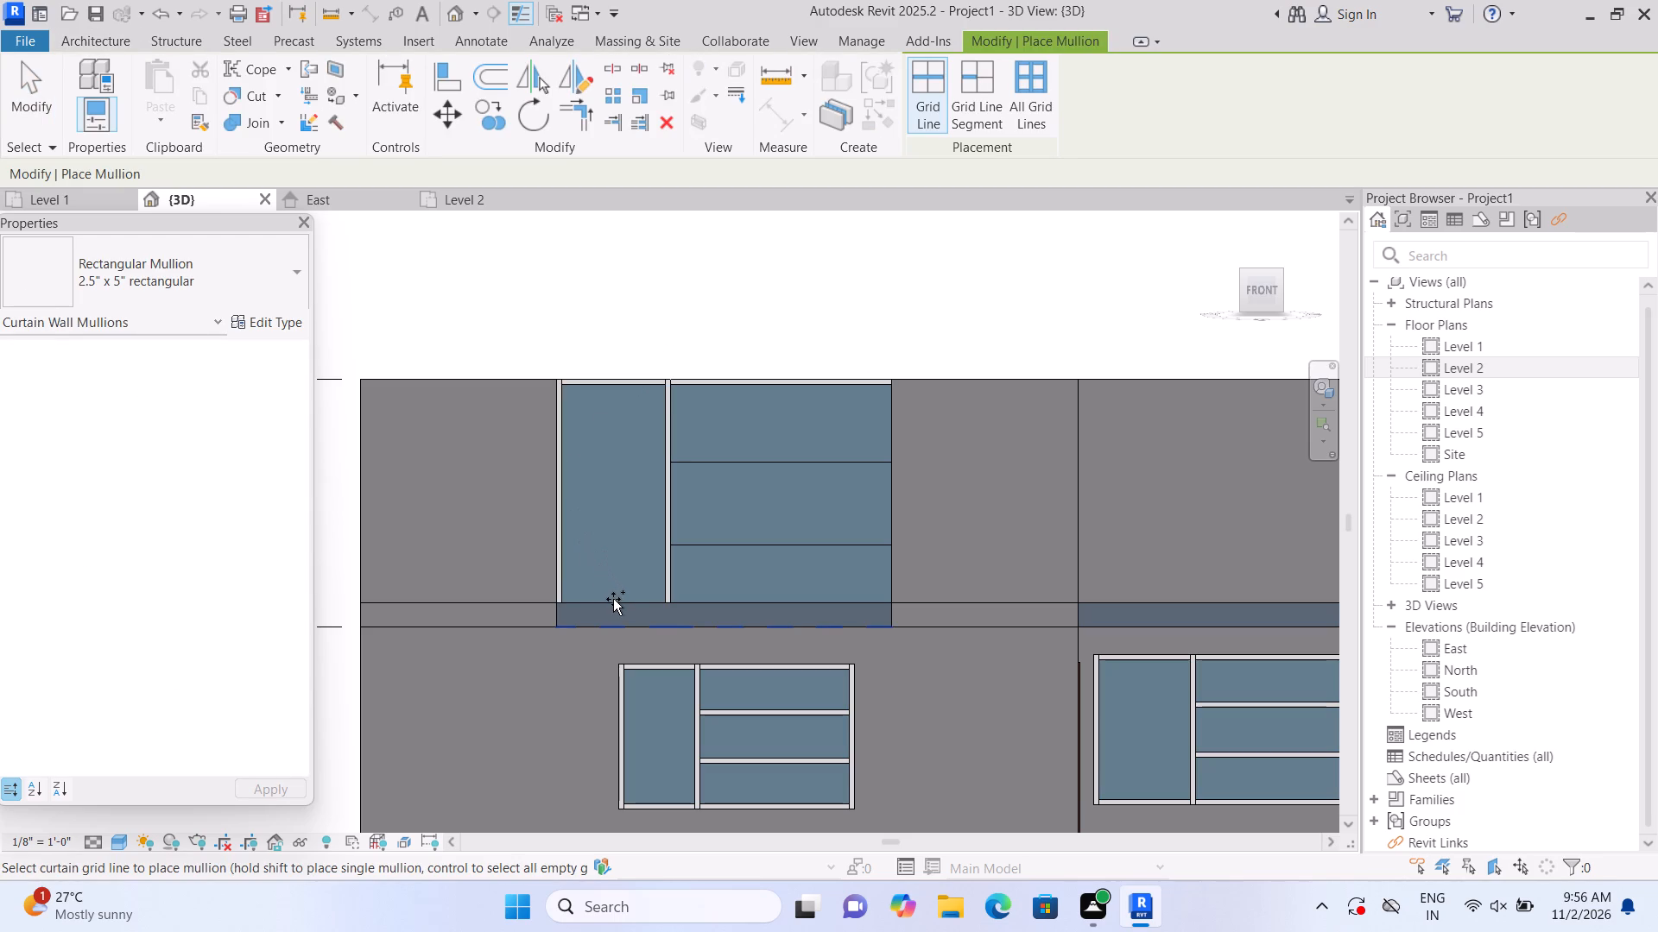
scroll(613, 599, "up", 1)
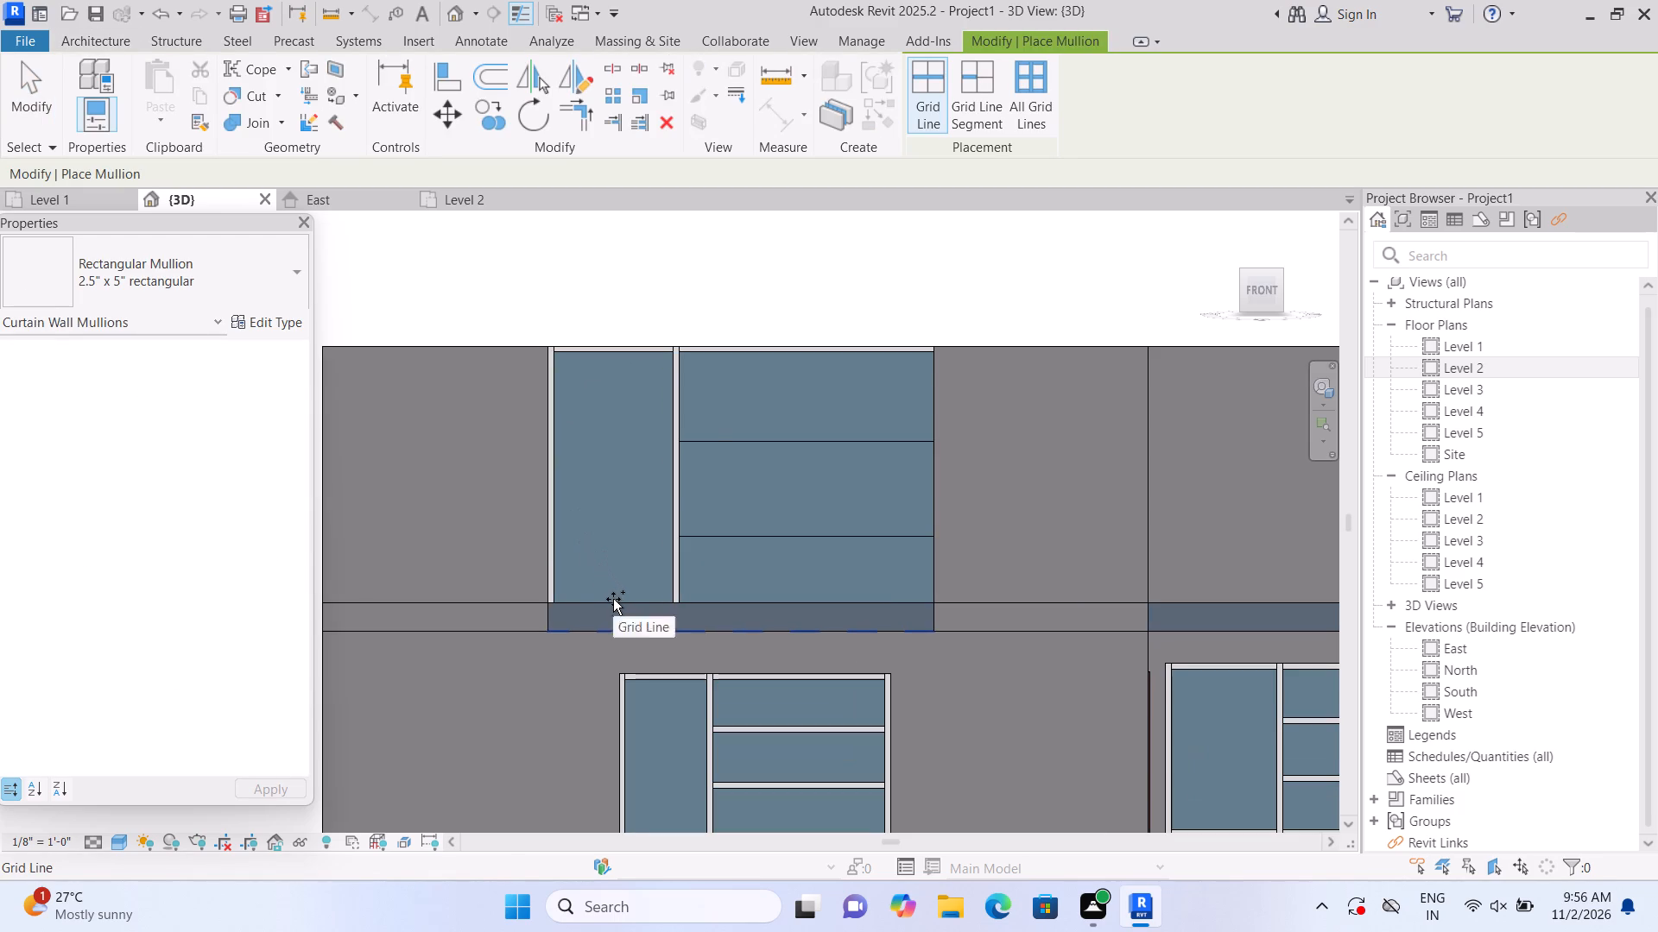
key("Escape")
key("Escape")
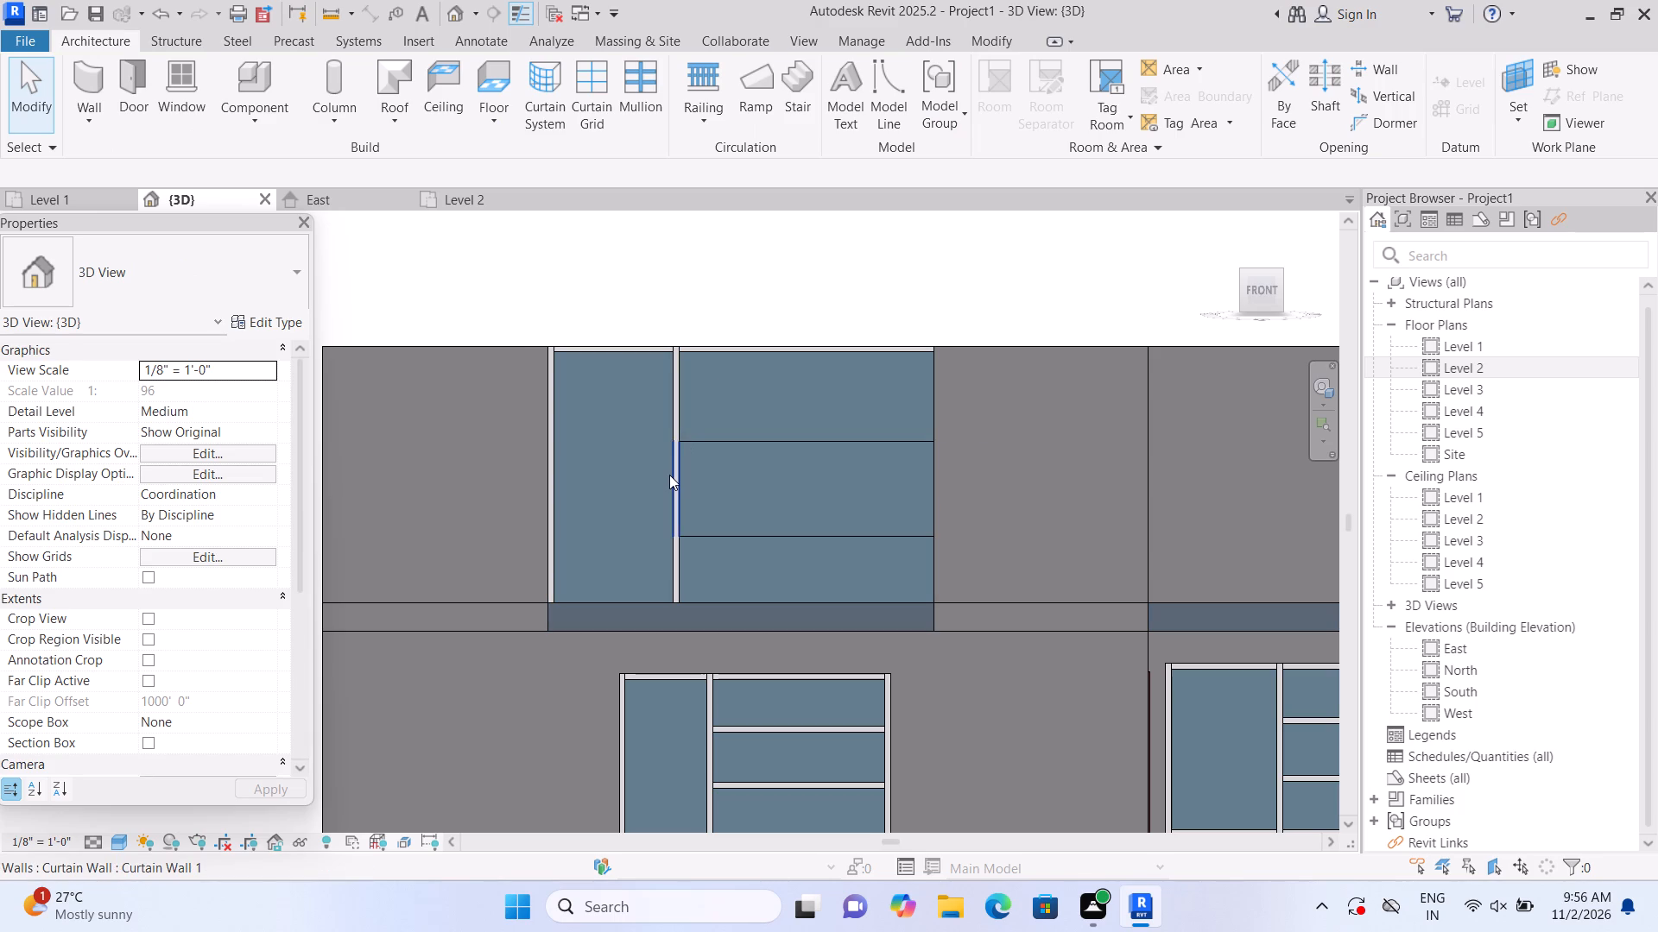
Delete all three mullion segments on the interior vertical grid line and the middle segment of the west-edge mullion.
left_click(669, 475)
key("Delete")
left_click(680, 416)
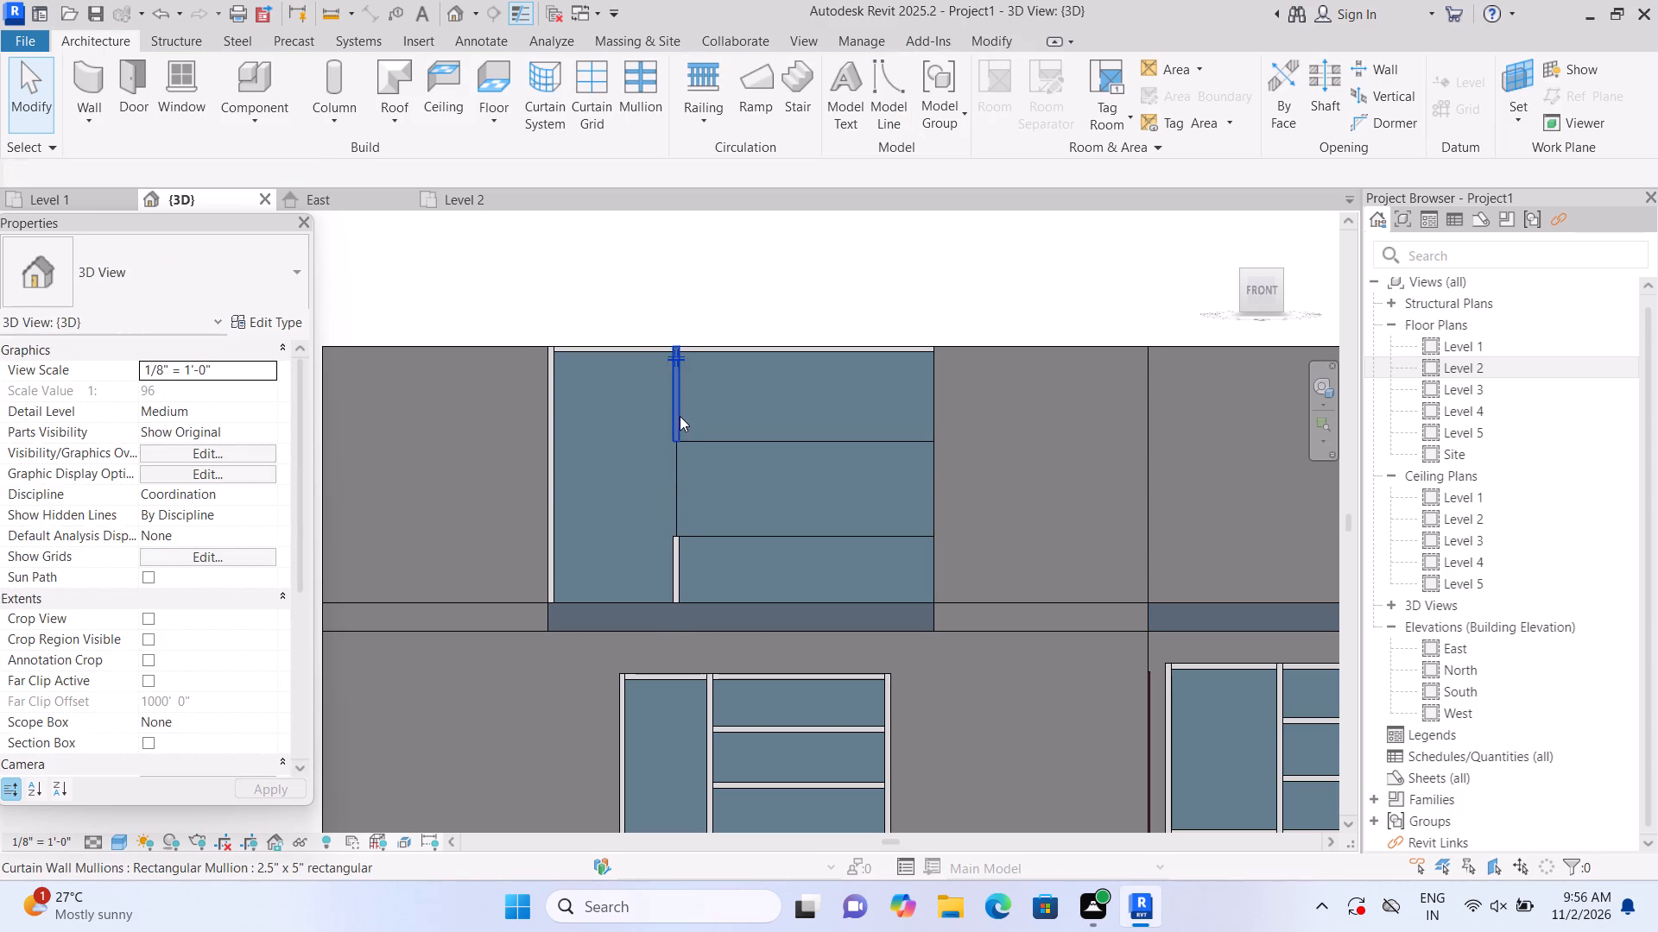
key("Delete")
left_click(680, 562)
key("Delete")
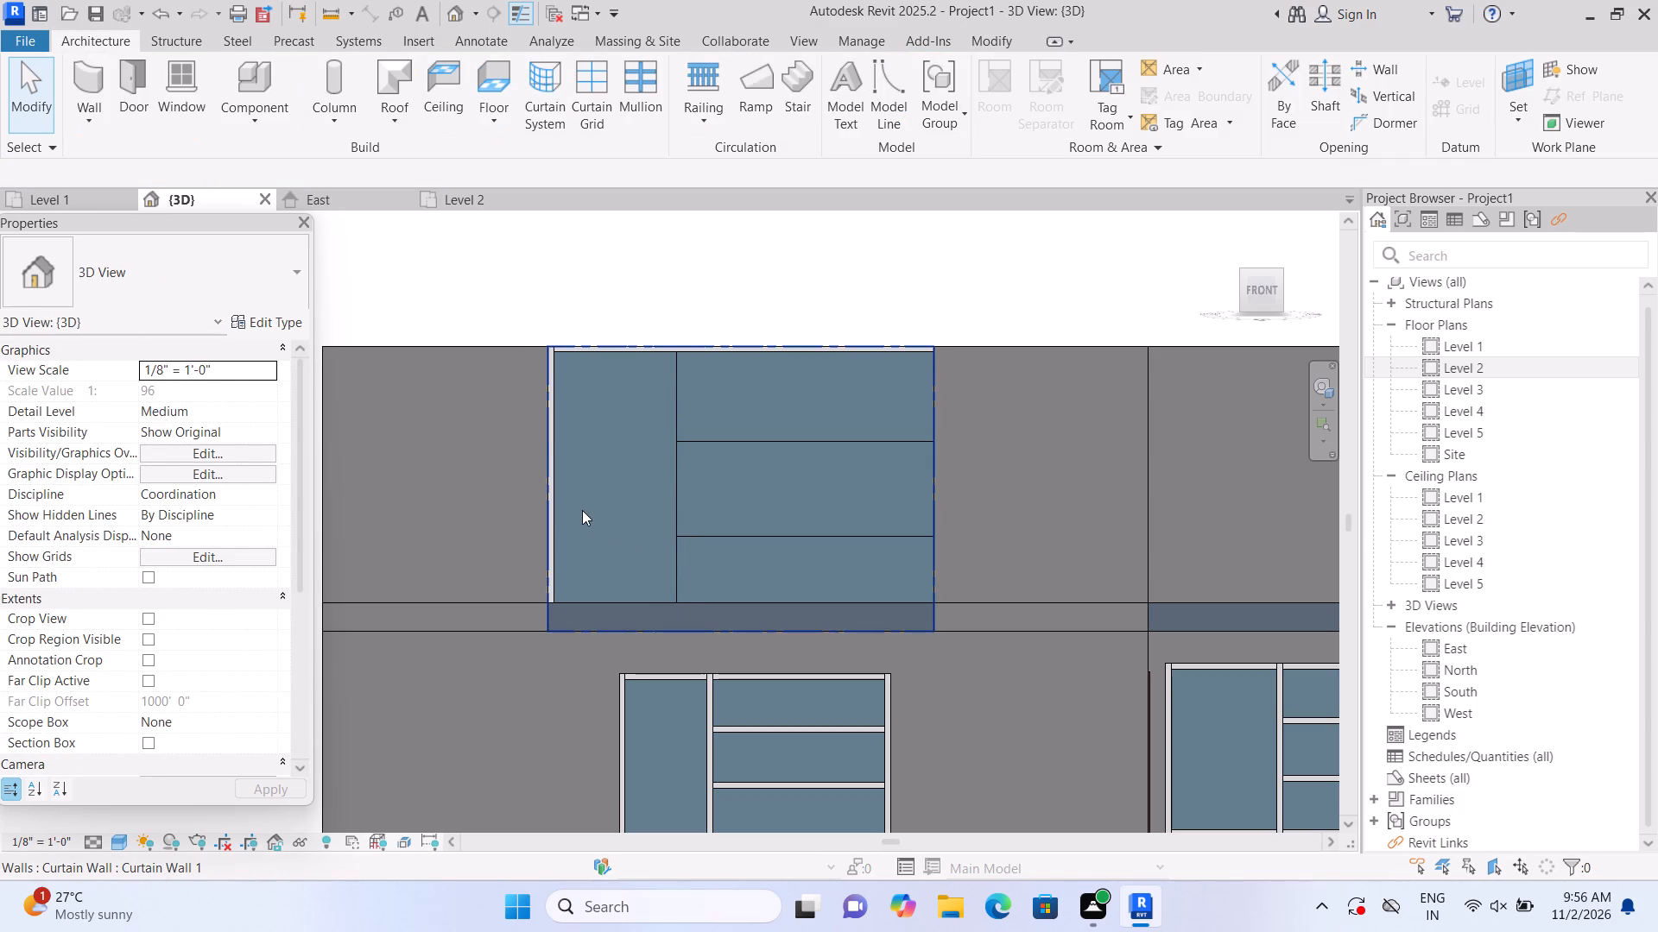
left_click(560, 522)
key("Delete")
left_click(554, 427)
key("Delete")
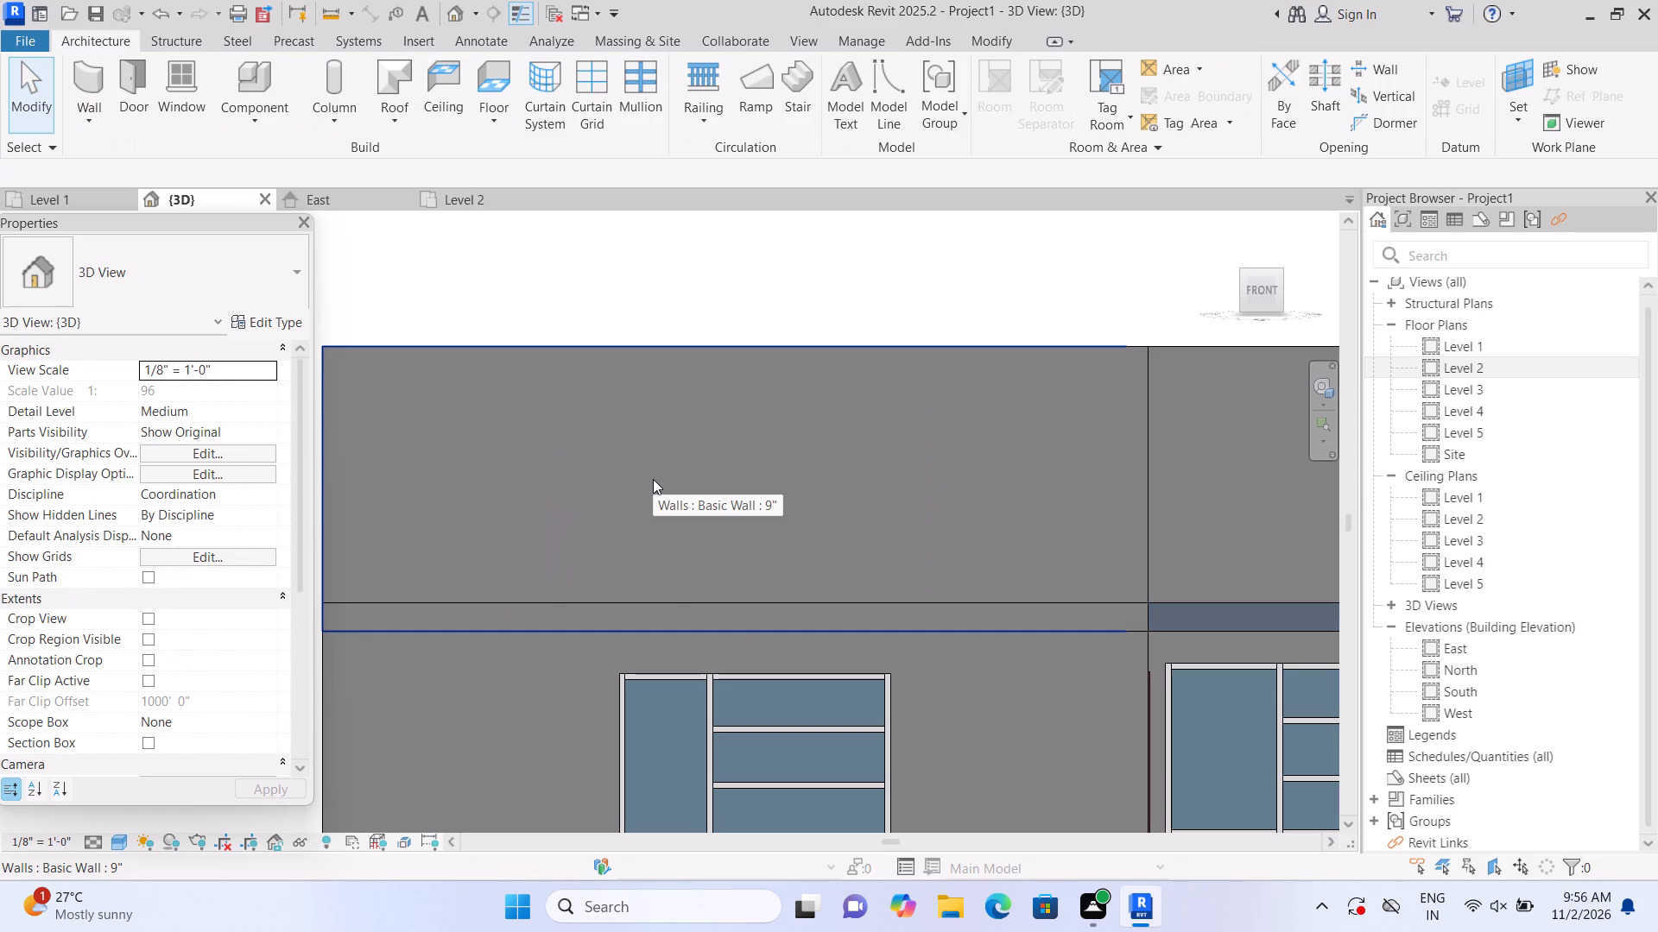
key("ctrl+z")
Raise the base of the Level 2 south curtain wall to an offset of about 2'-9" above Level 2.
scroll(727, 612, "up", 1)
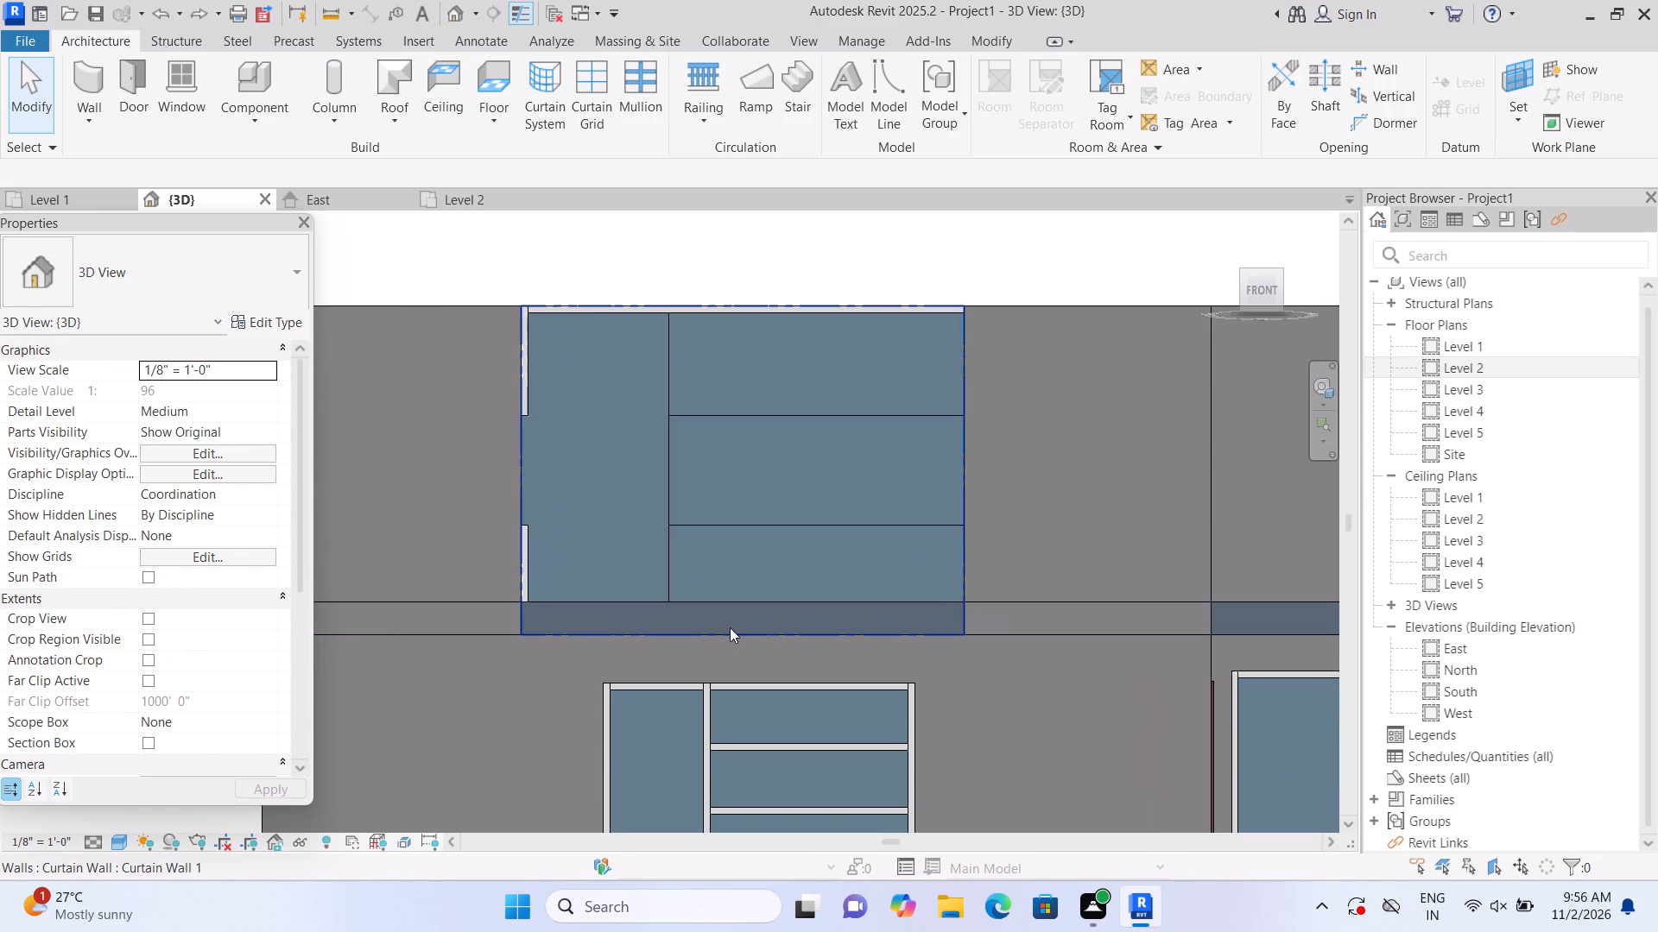
left_click(730, 627)
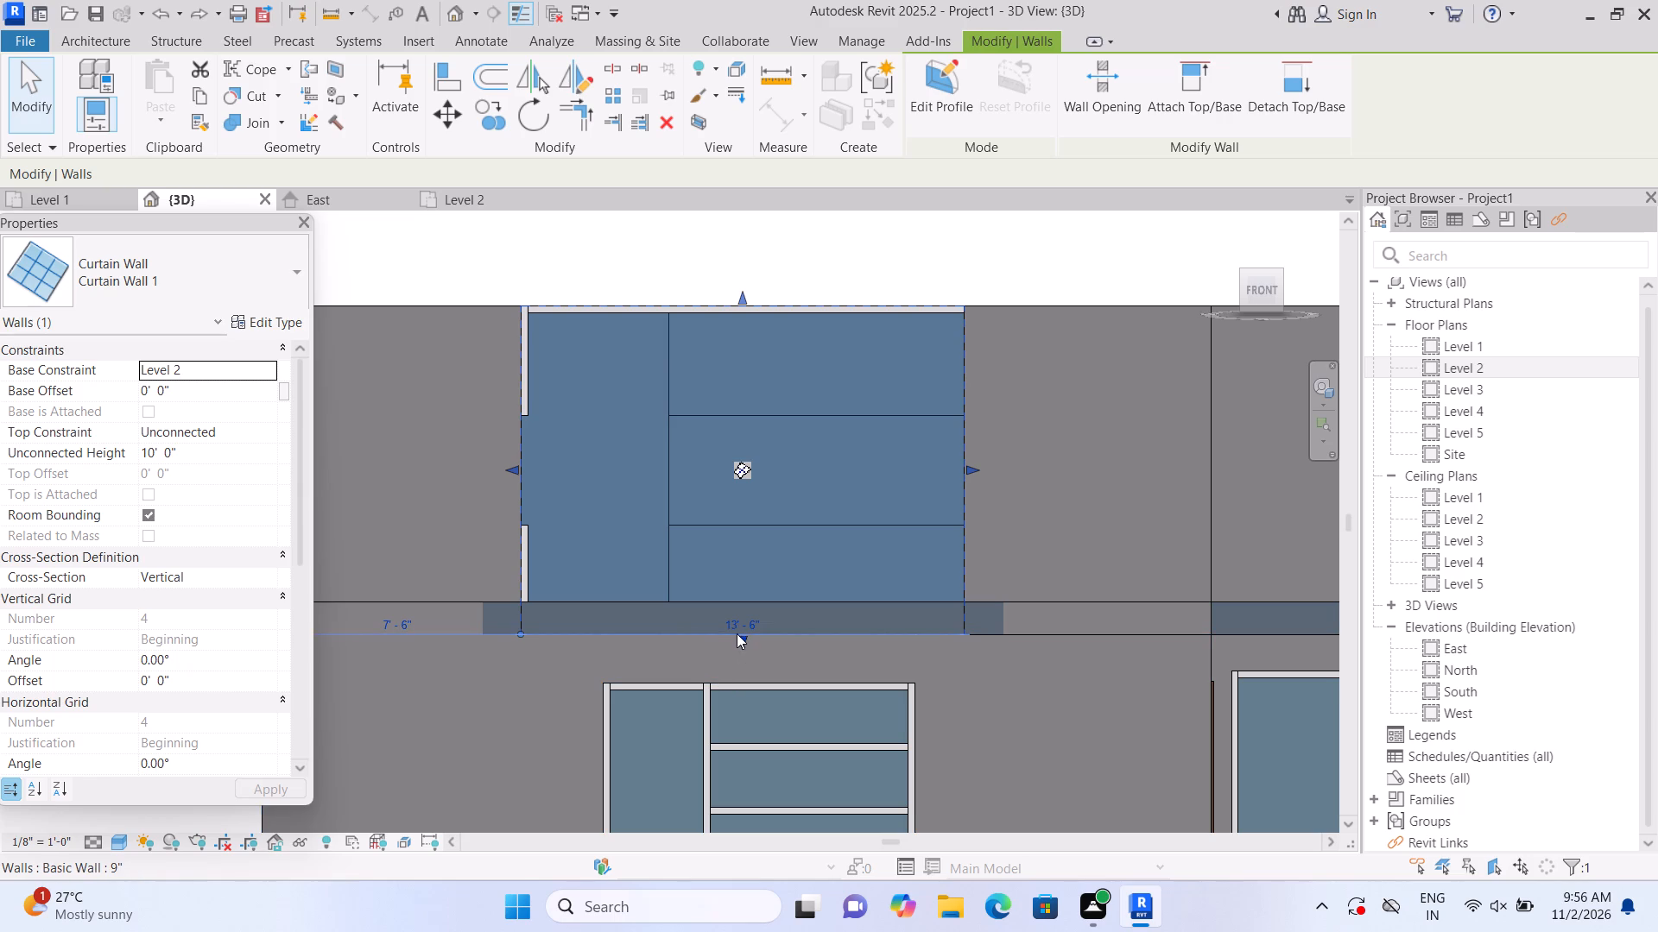
left_click_drag(741, 636, 739, 544)
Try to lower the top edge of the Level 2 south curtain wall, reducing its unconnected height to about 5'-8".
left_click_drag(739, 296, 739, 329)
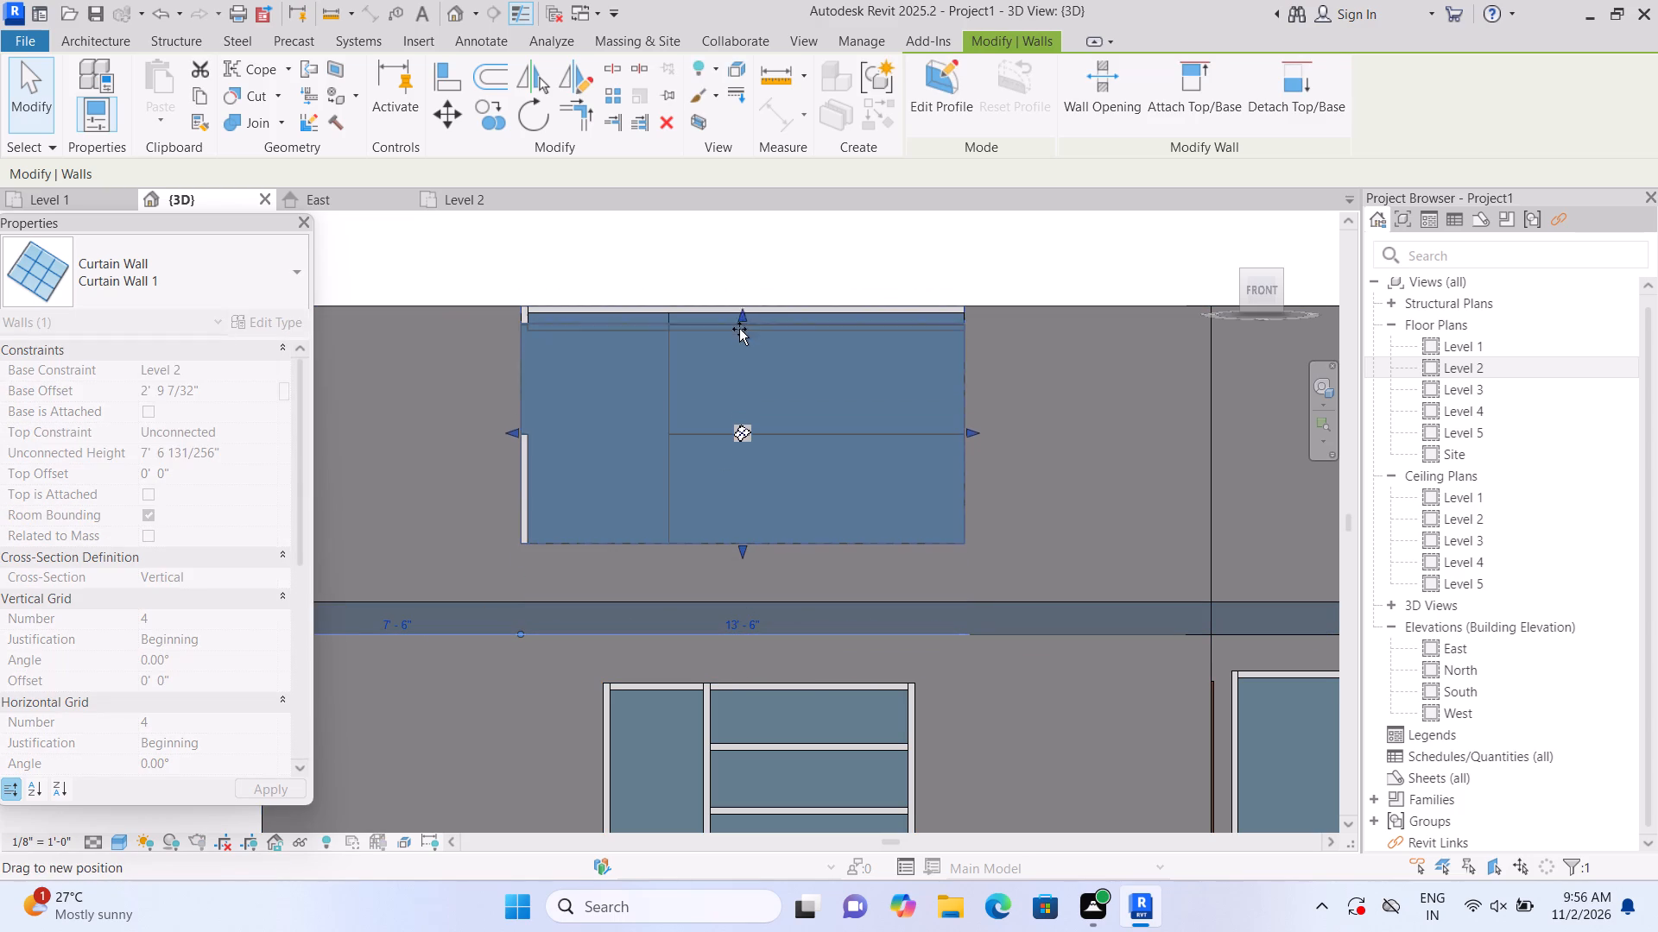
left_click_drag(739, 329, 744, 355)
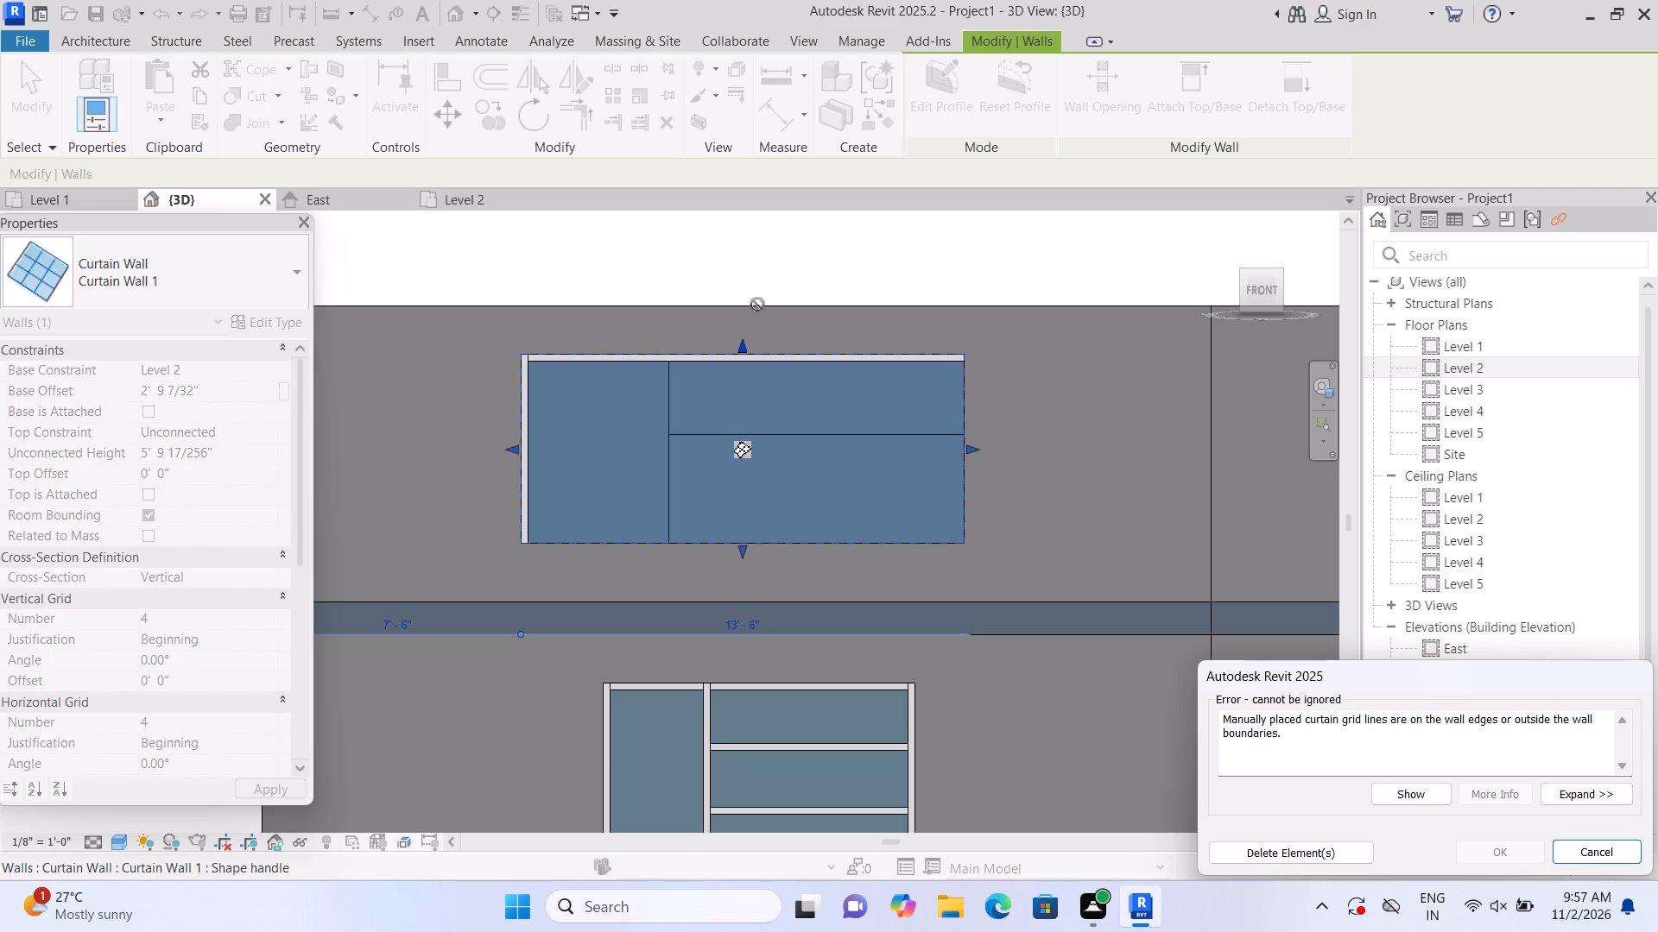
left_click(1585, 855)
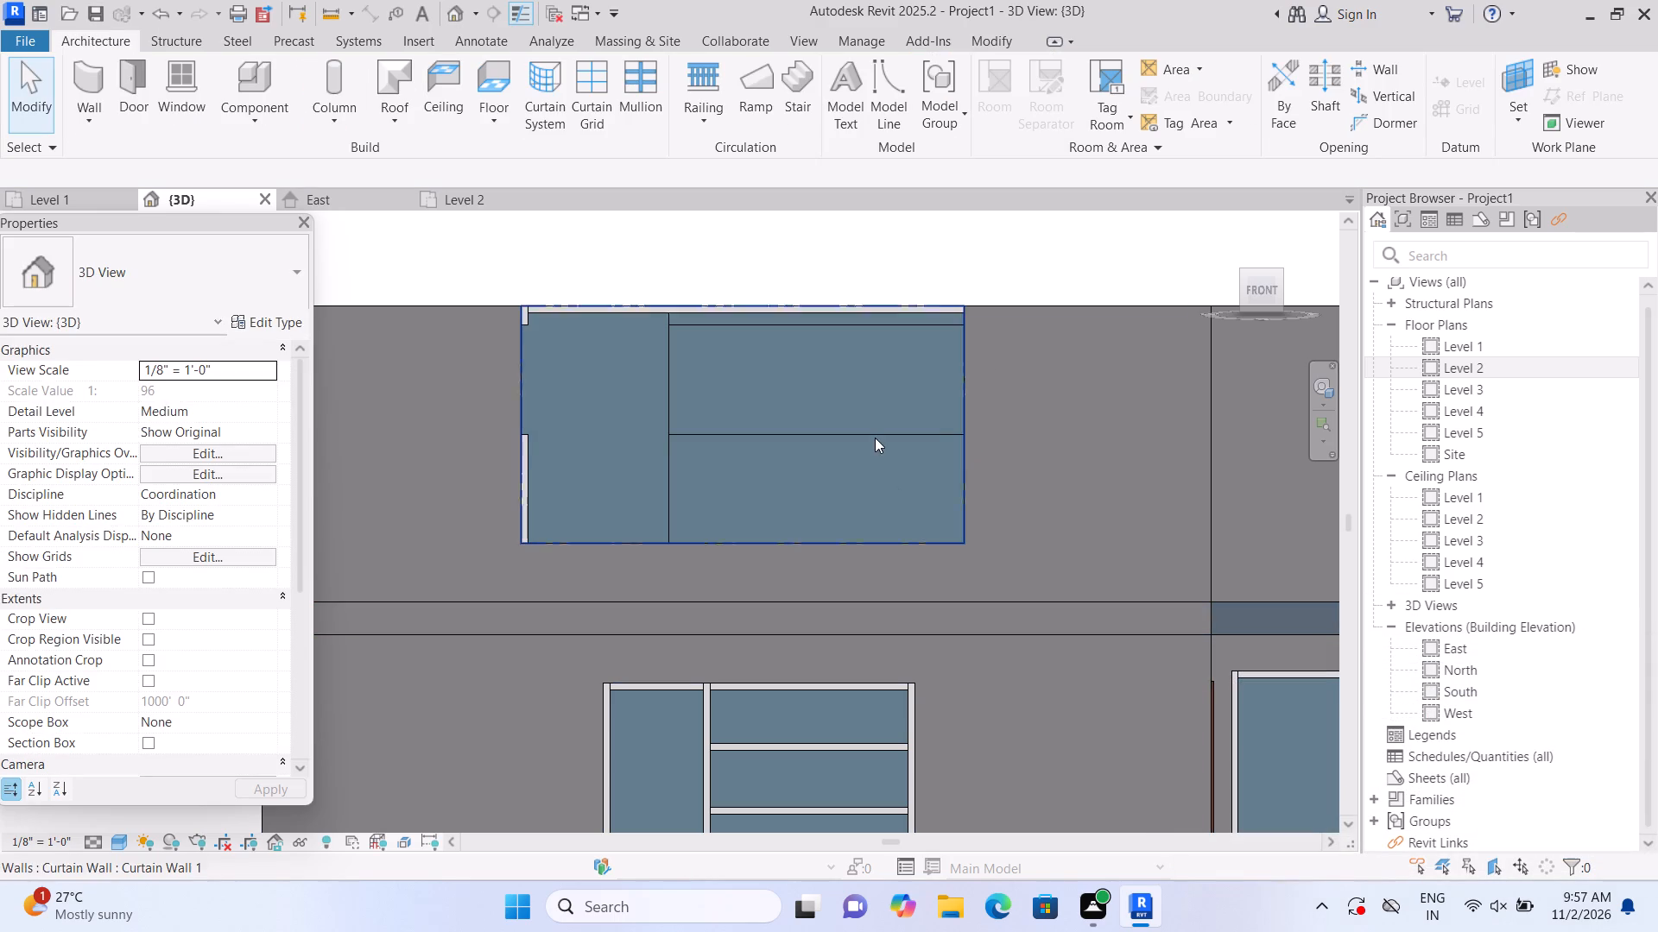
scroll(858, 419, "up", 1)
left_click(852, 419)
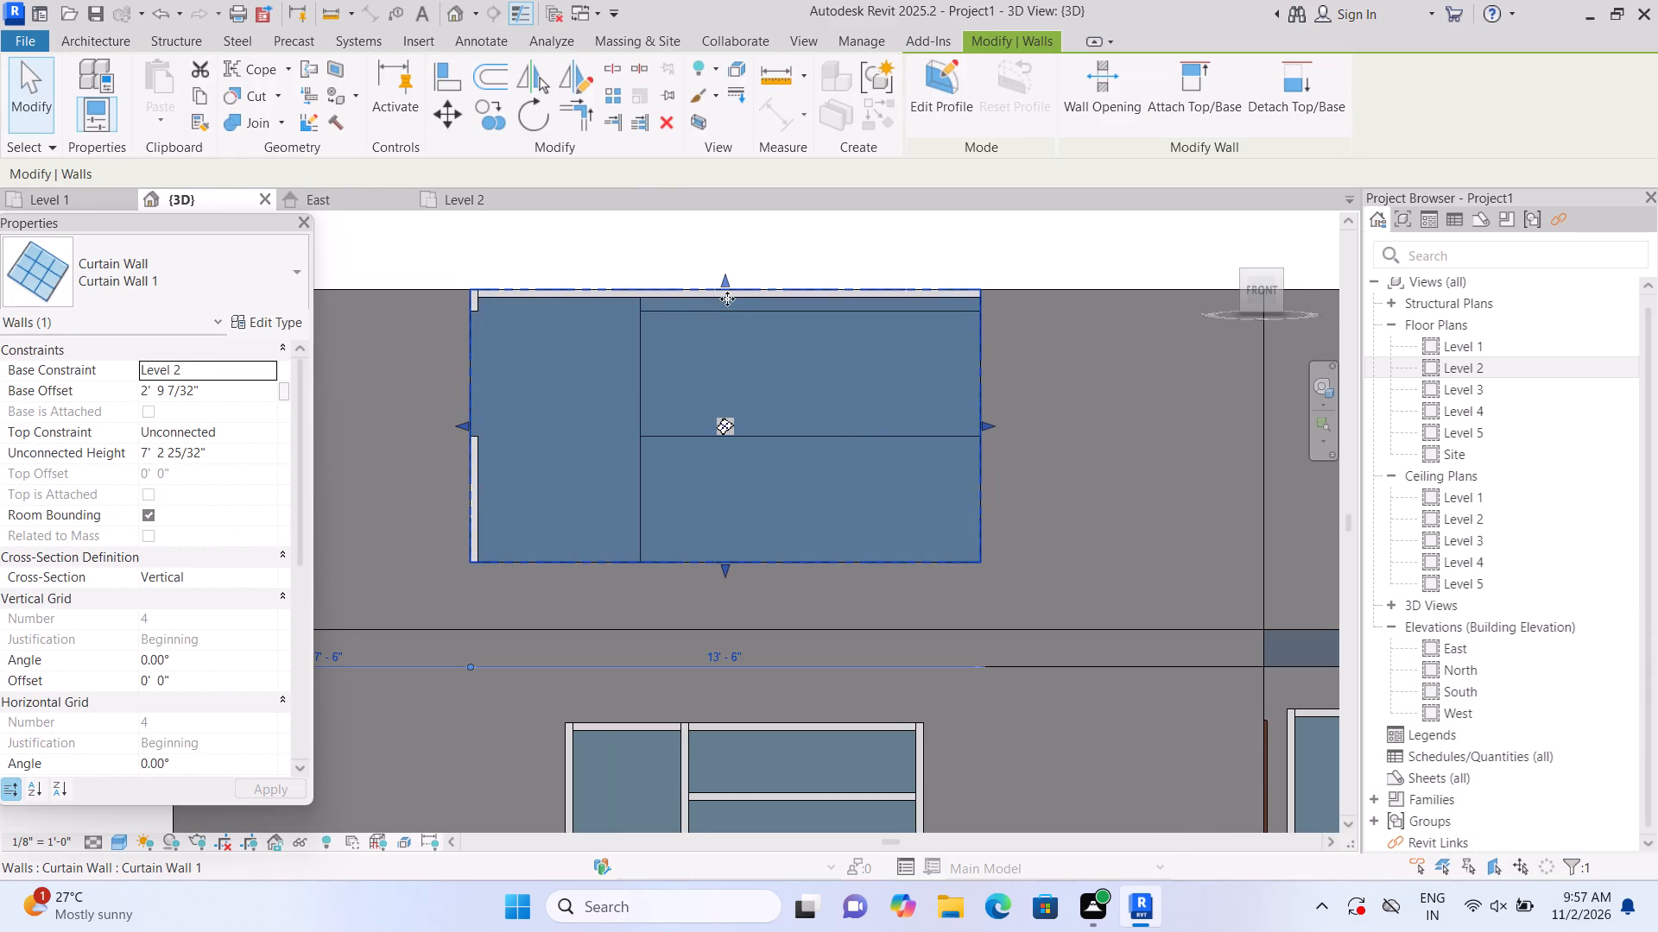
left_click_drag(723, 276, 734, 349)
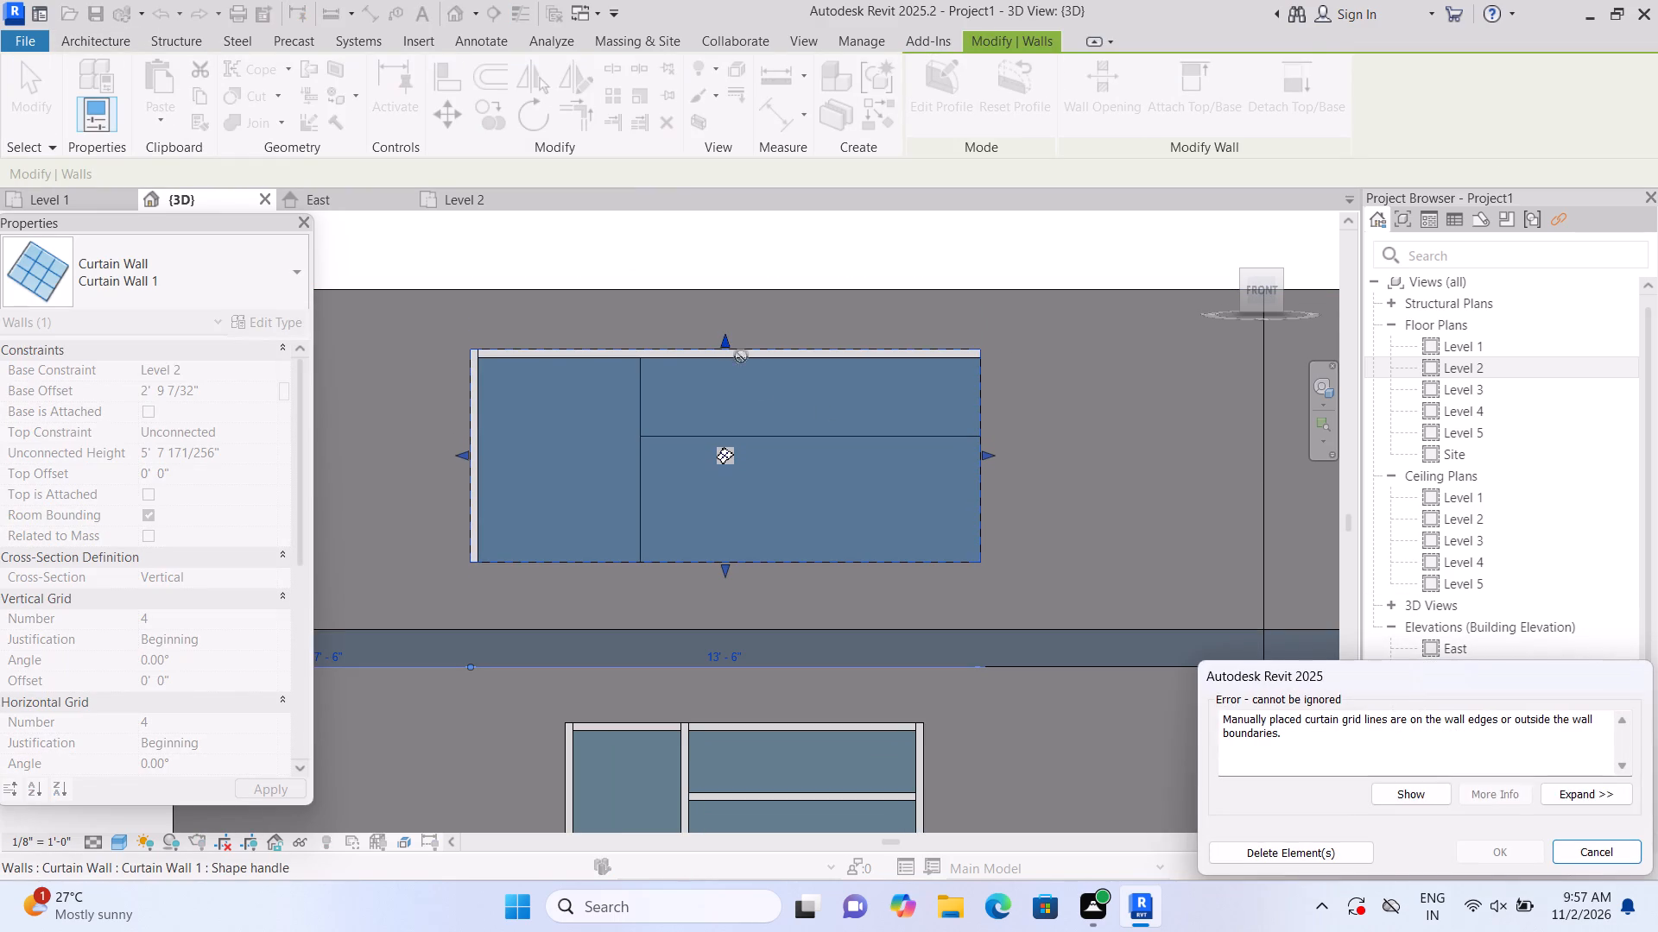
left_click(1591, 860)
Delete the top-edge mullion segment east of the vertical grid line on the Level 2 curtain wall.
left_click(898, 300)
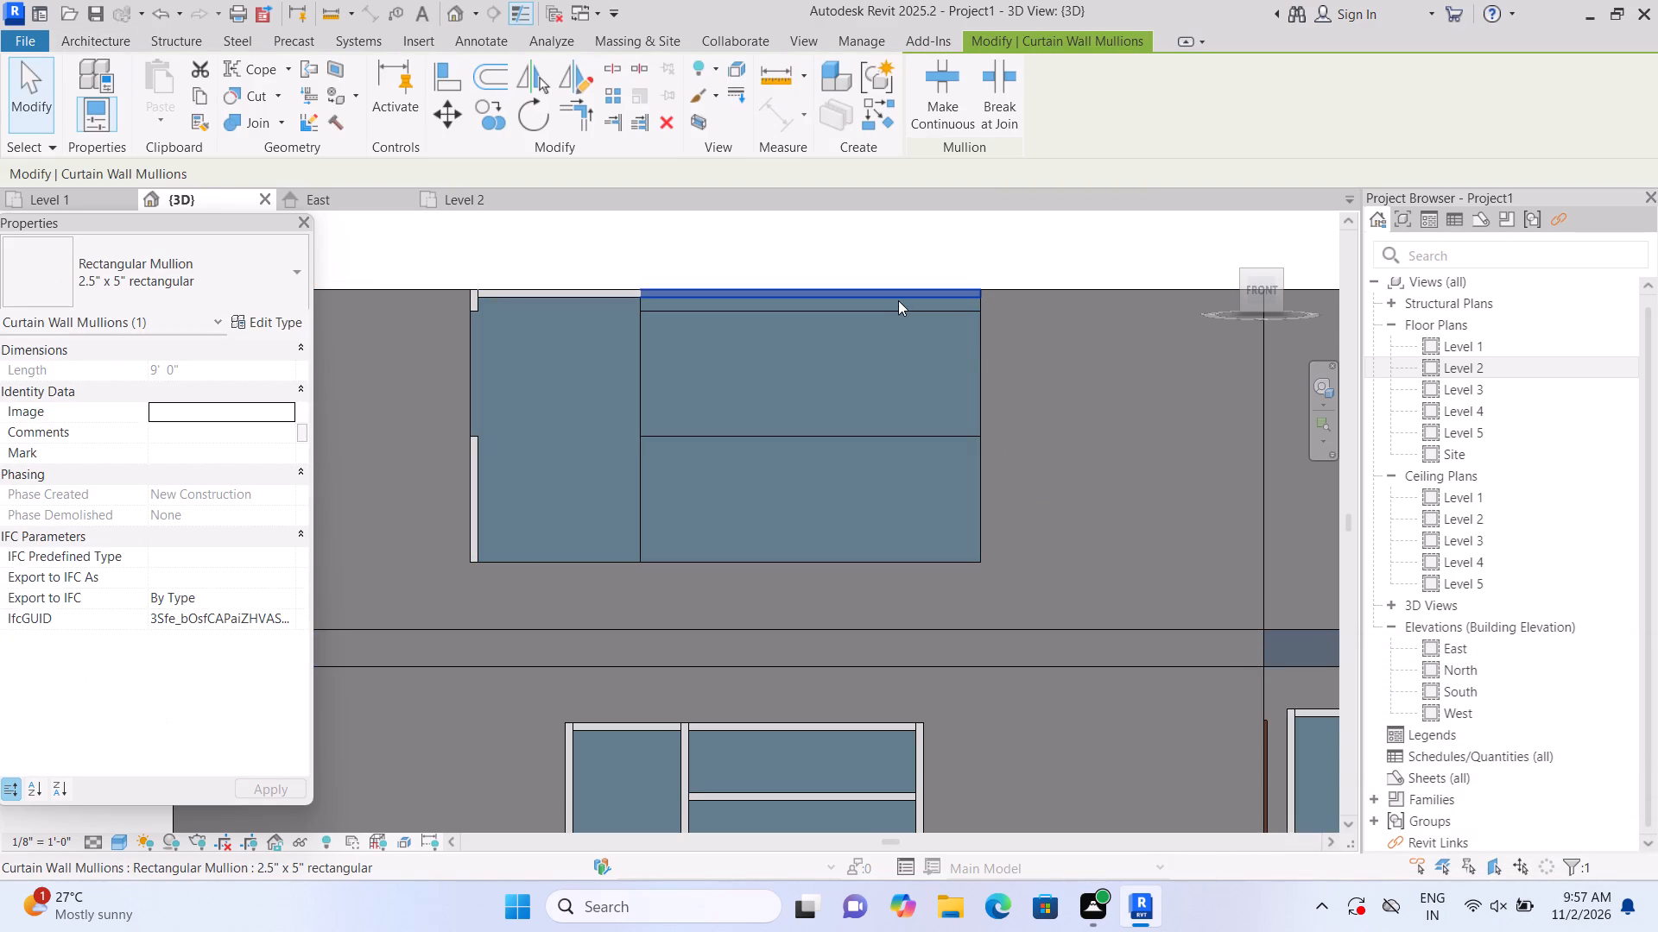
key("Delete")
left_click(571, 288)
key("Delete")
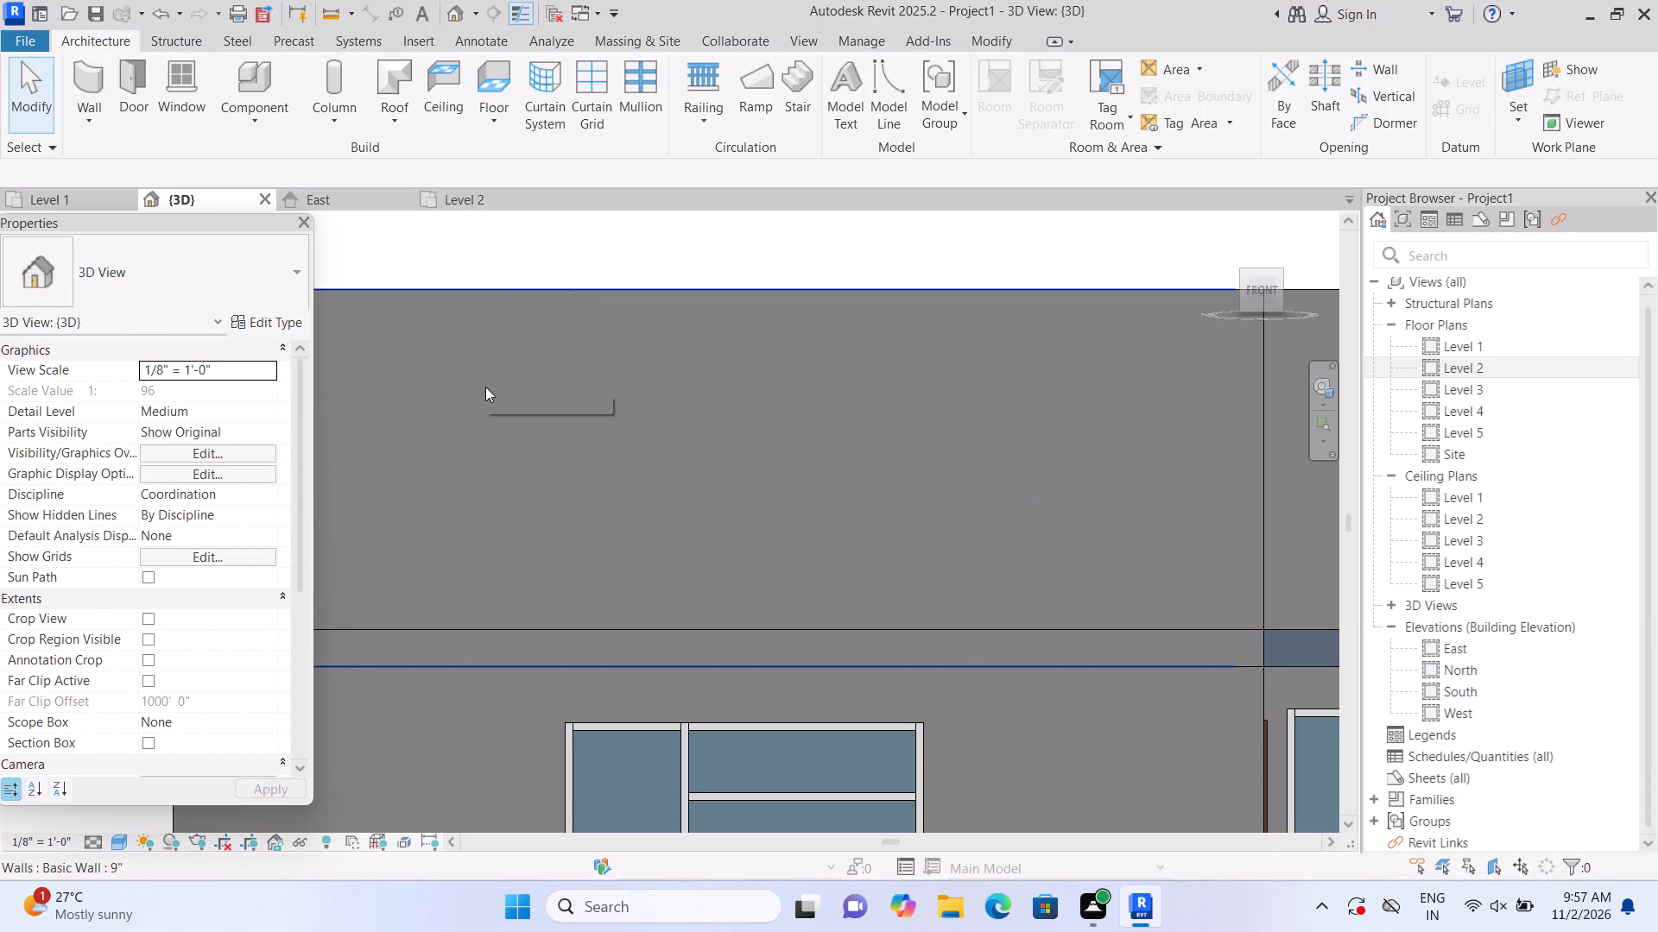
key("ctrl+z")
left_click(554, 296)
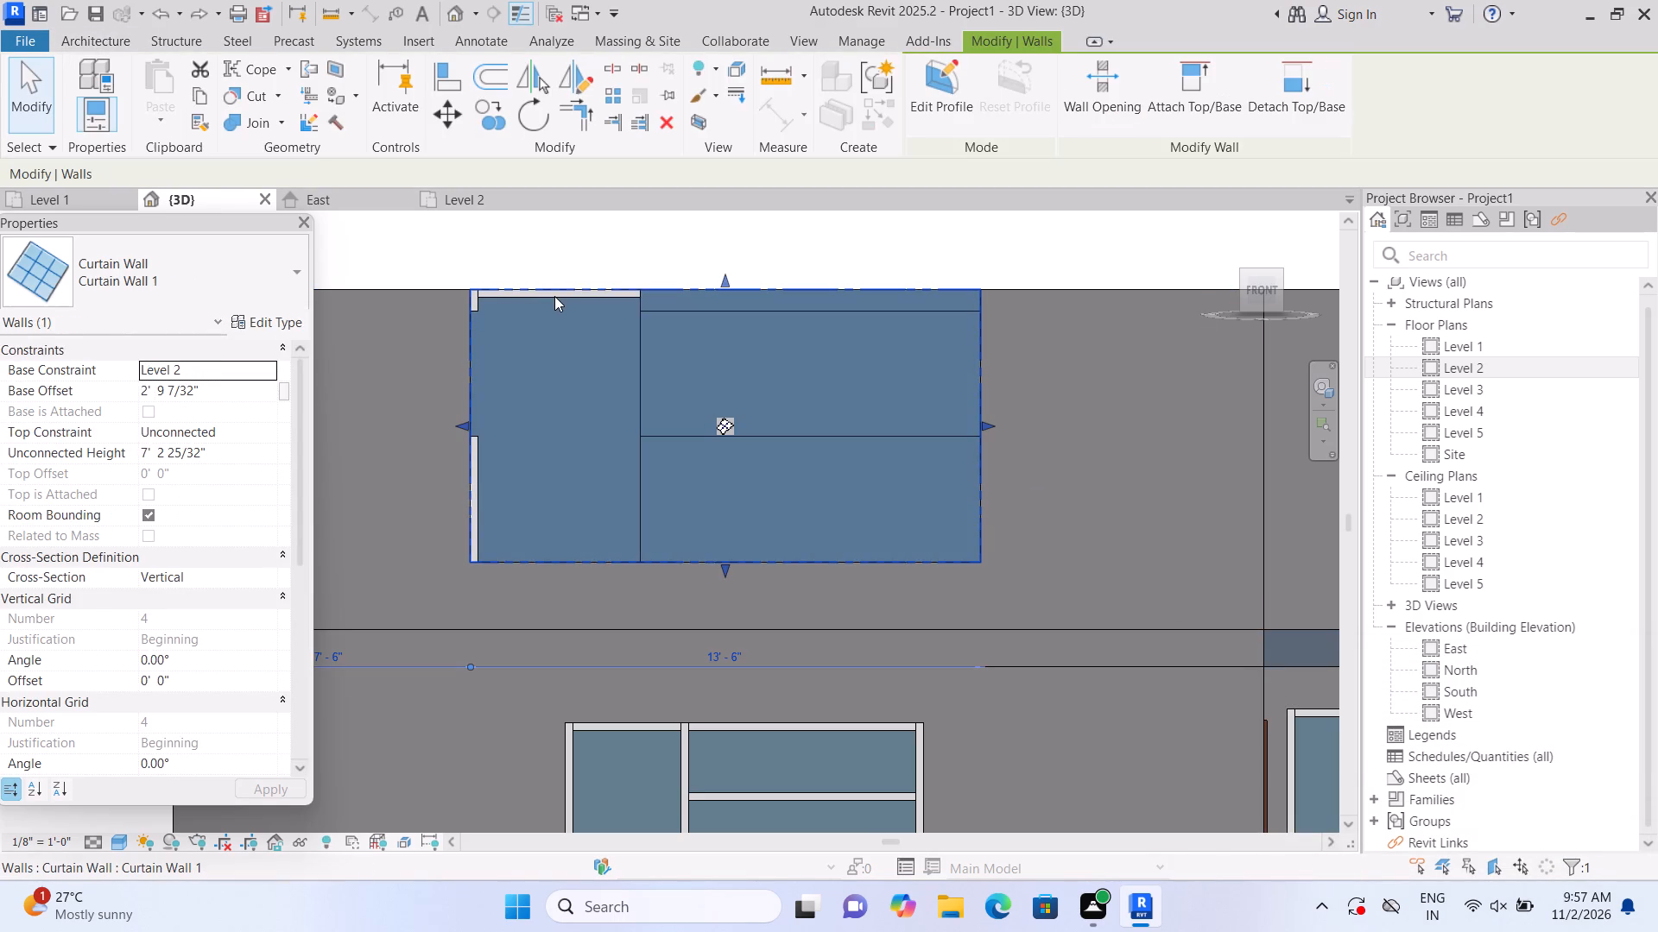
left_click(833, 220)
Delete the Level 2 curtain wall's remaining mullions: the top-edge segment west of the grid line and both west-edge segments.
scroll(618, 275, "up", 1)
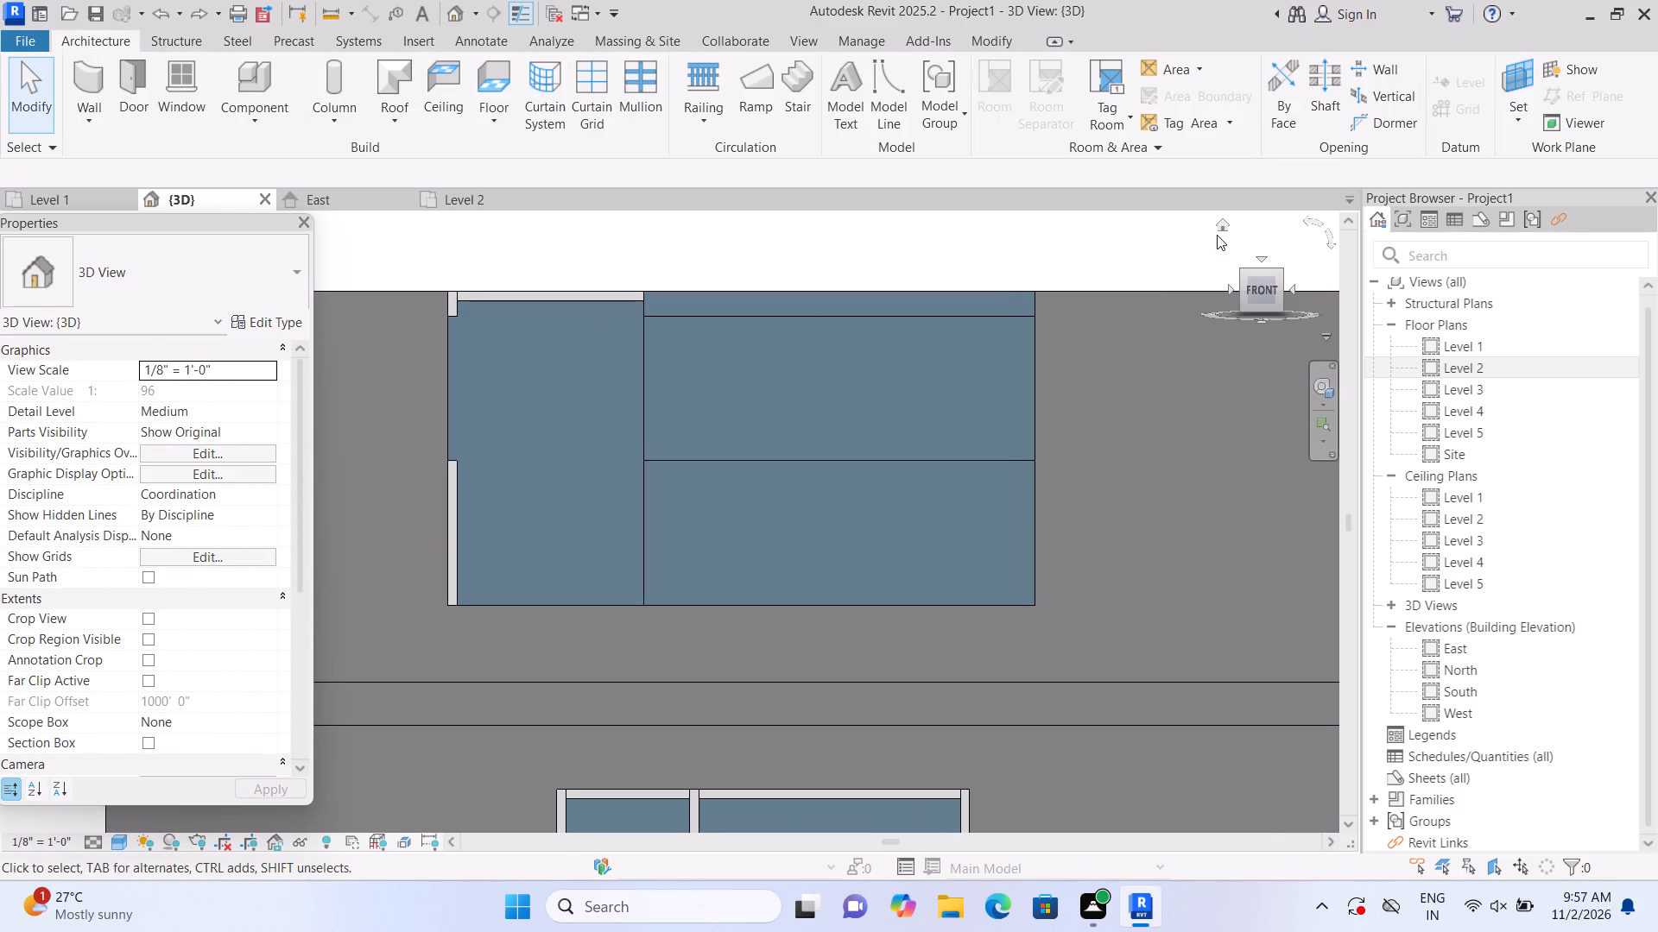
left_click(1220, 224)
scroll(473, 653, "up", 2)
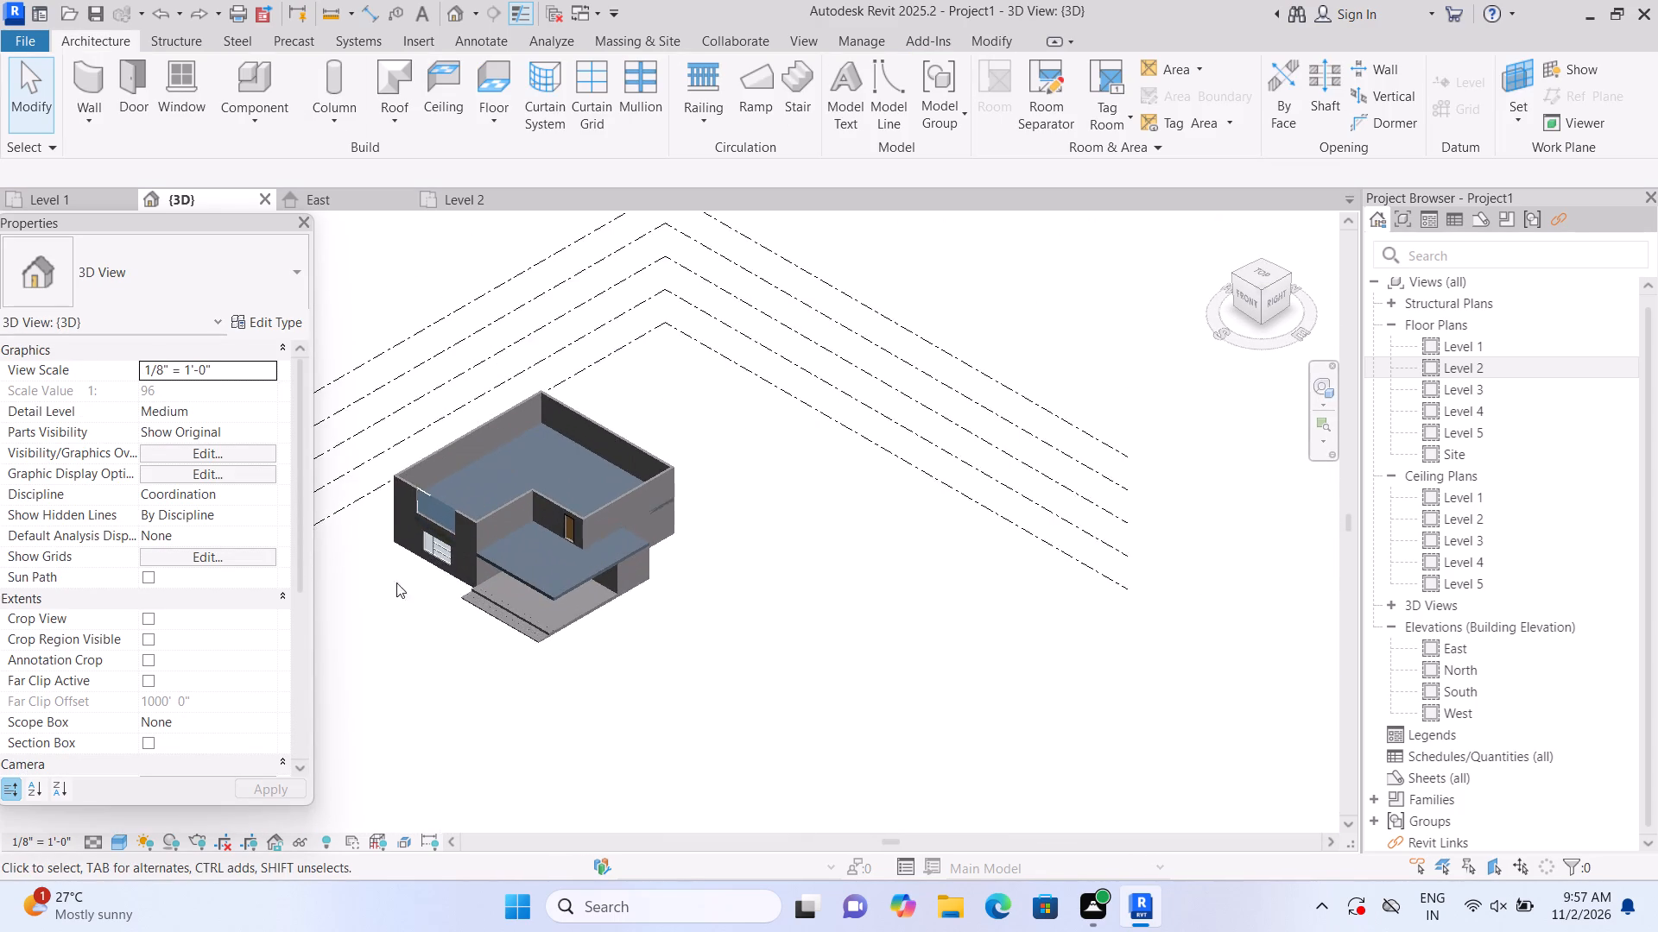
scroll(407, 488, "up", 13)
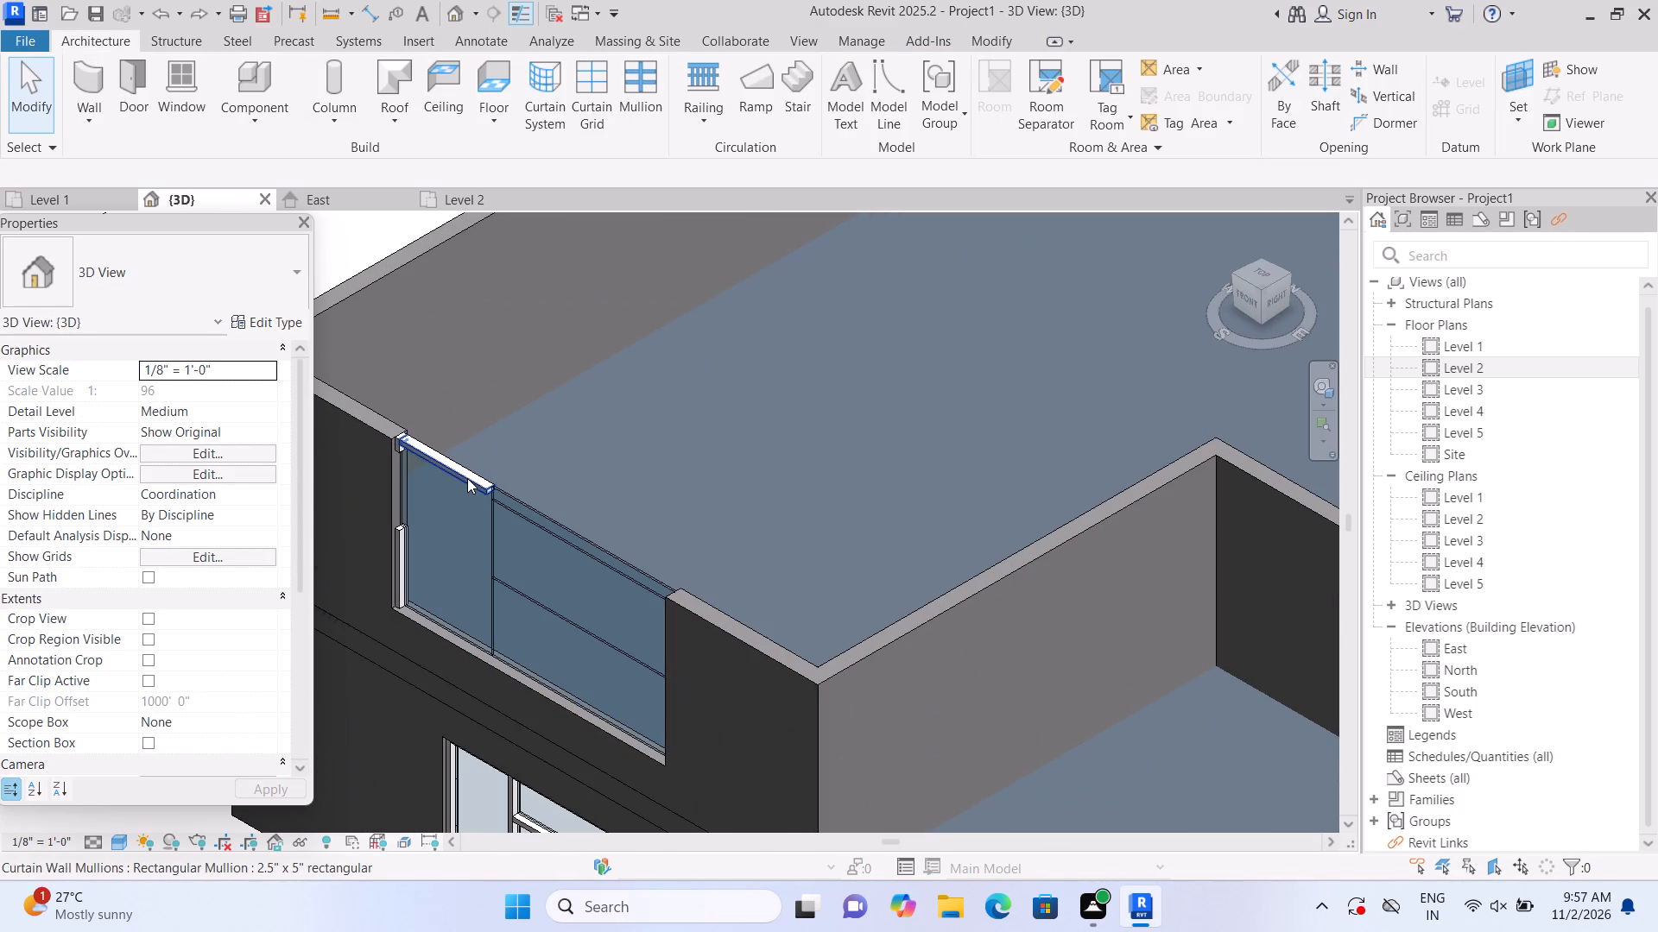
left_click(466, 476)
key("Delete")
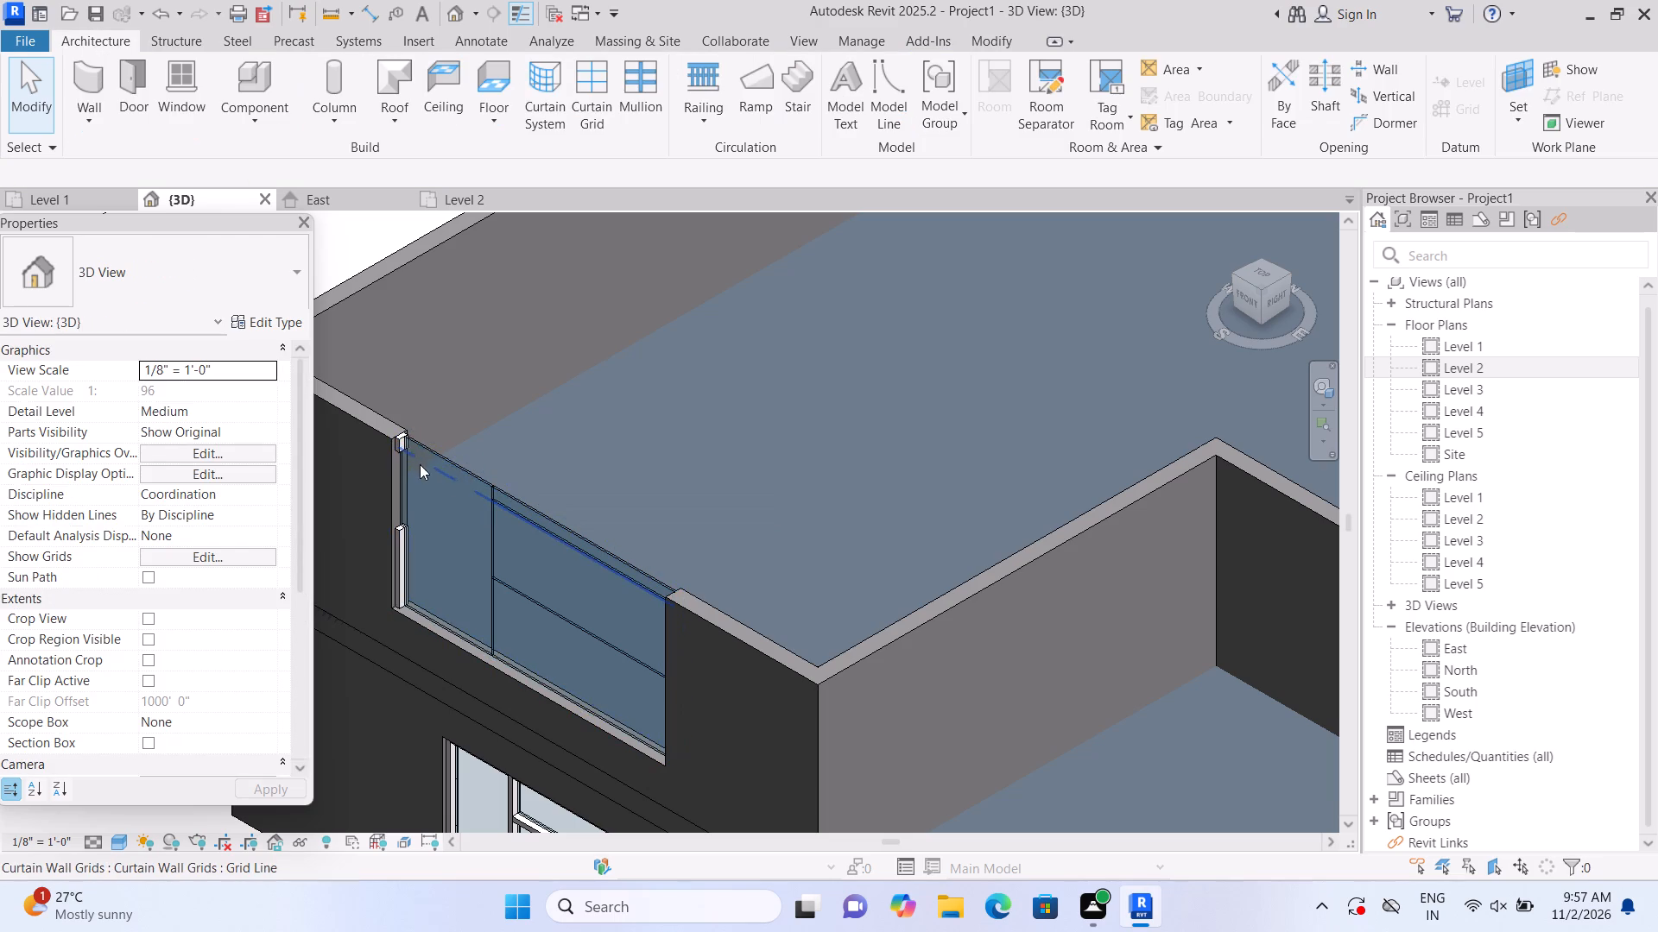
left_click(399, 431)
key("Delete")
left_click(397, 534)
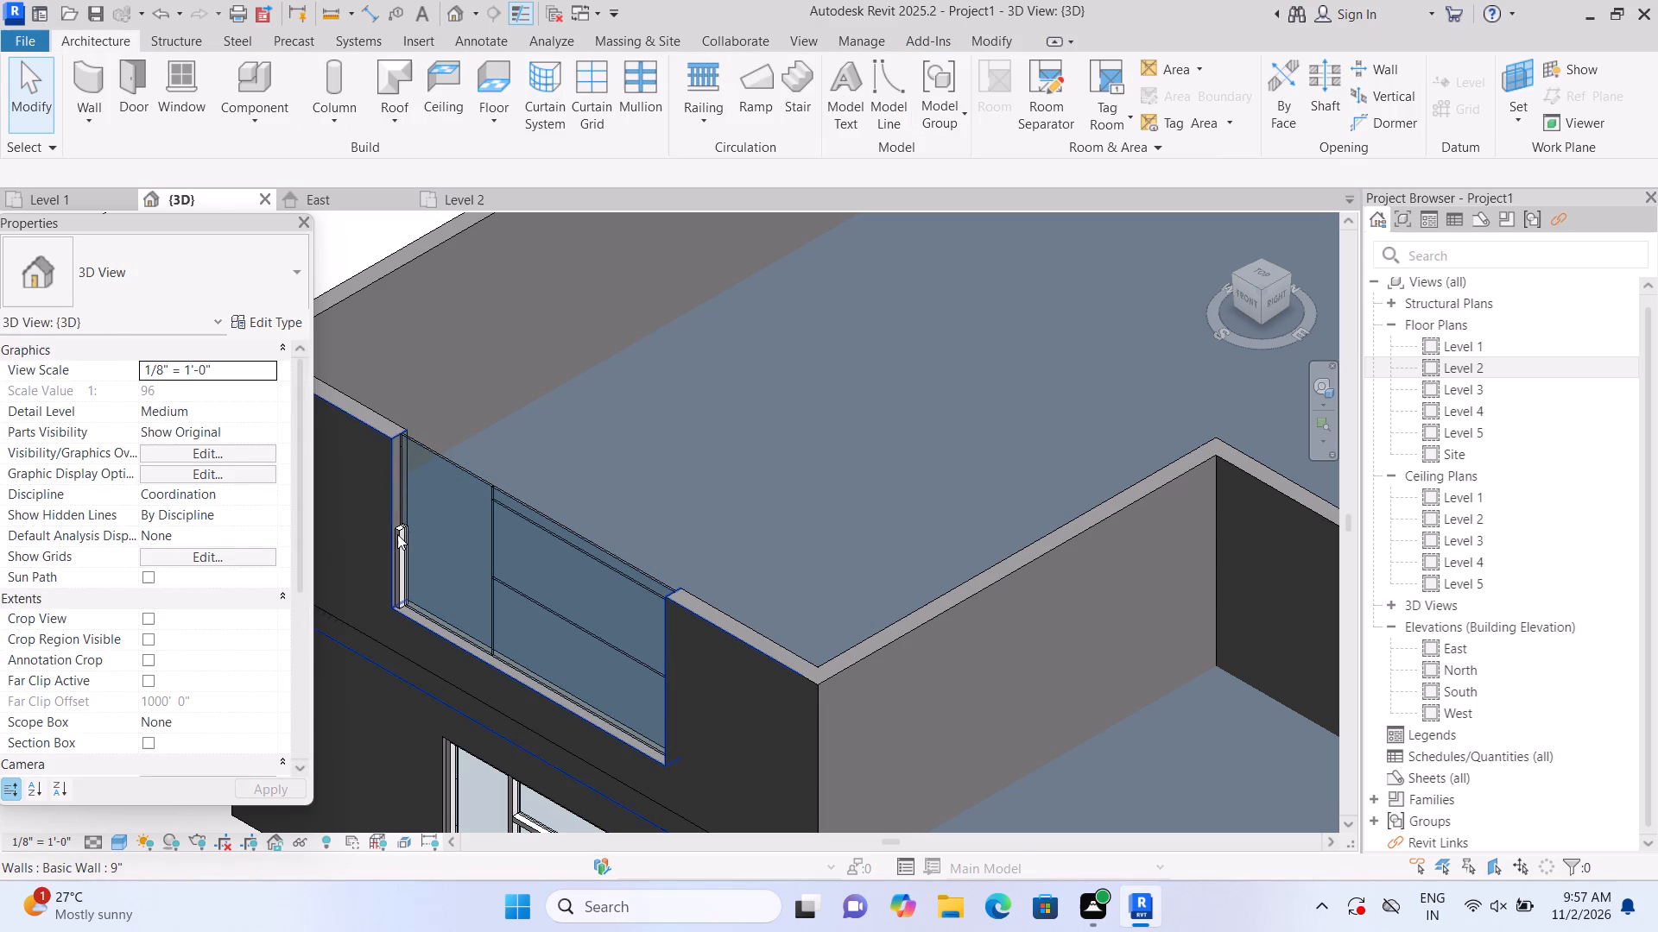
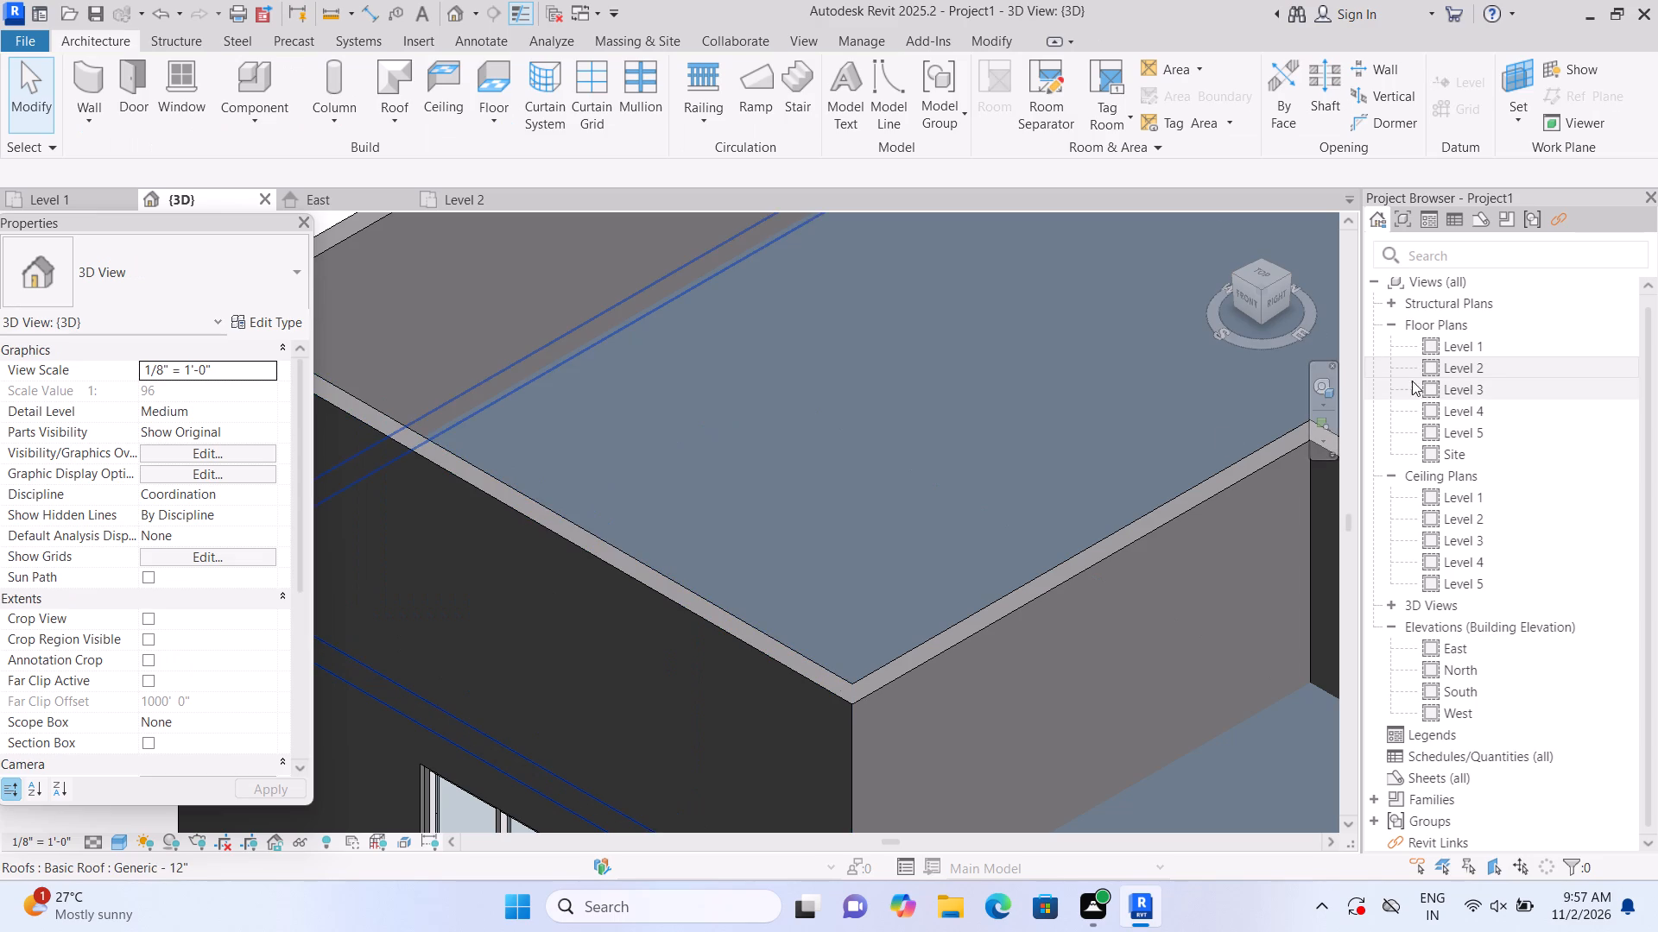
Draw a 12'-0" Curtain Wall 1 along the Level 2 south wall, starting 7'-6" from the west wall.
double_click(1429, 367)
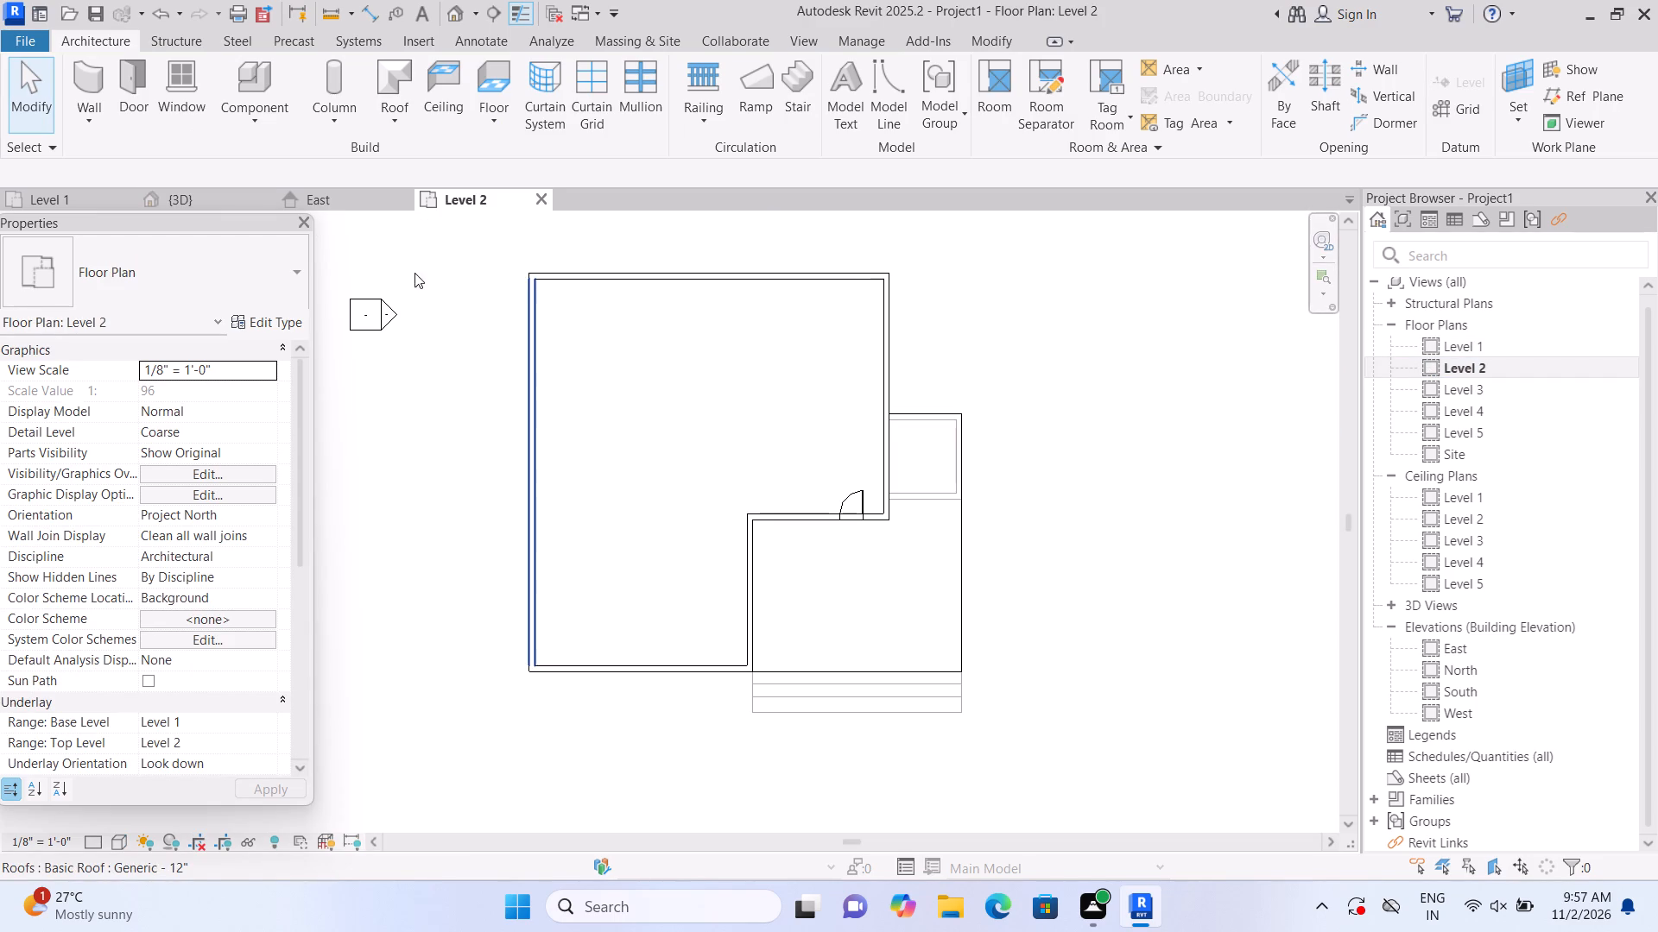
left_click(99, 82)
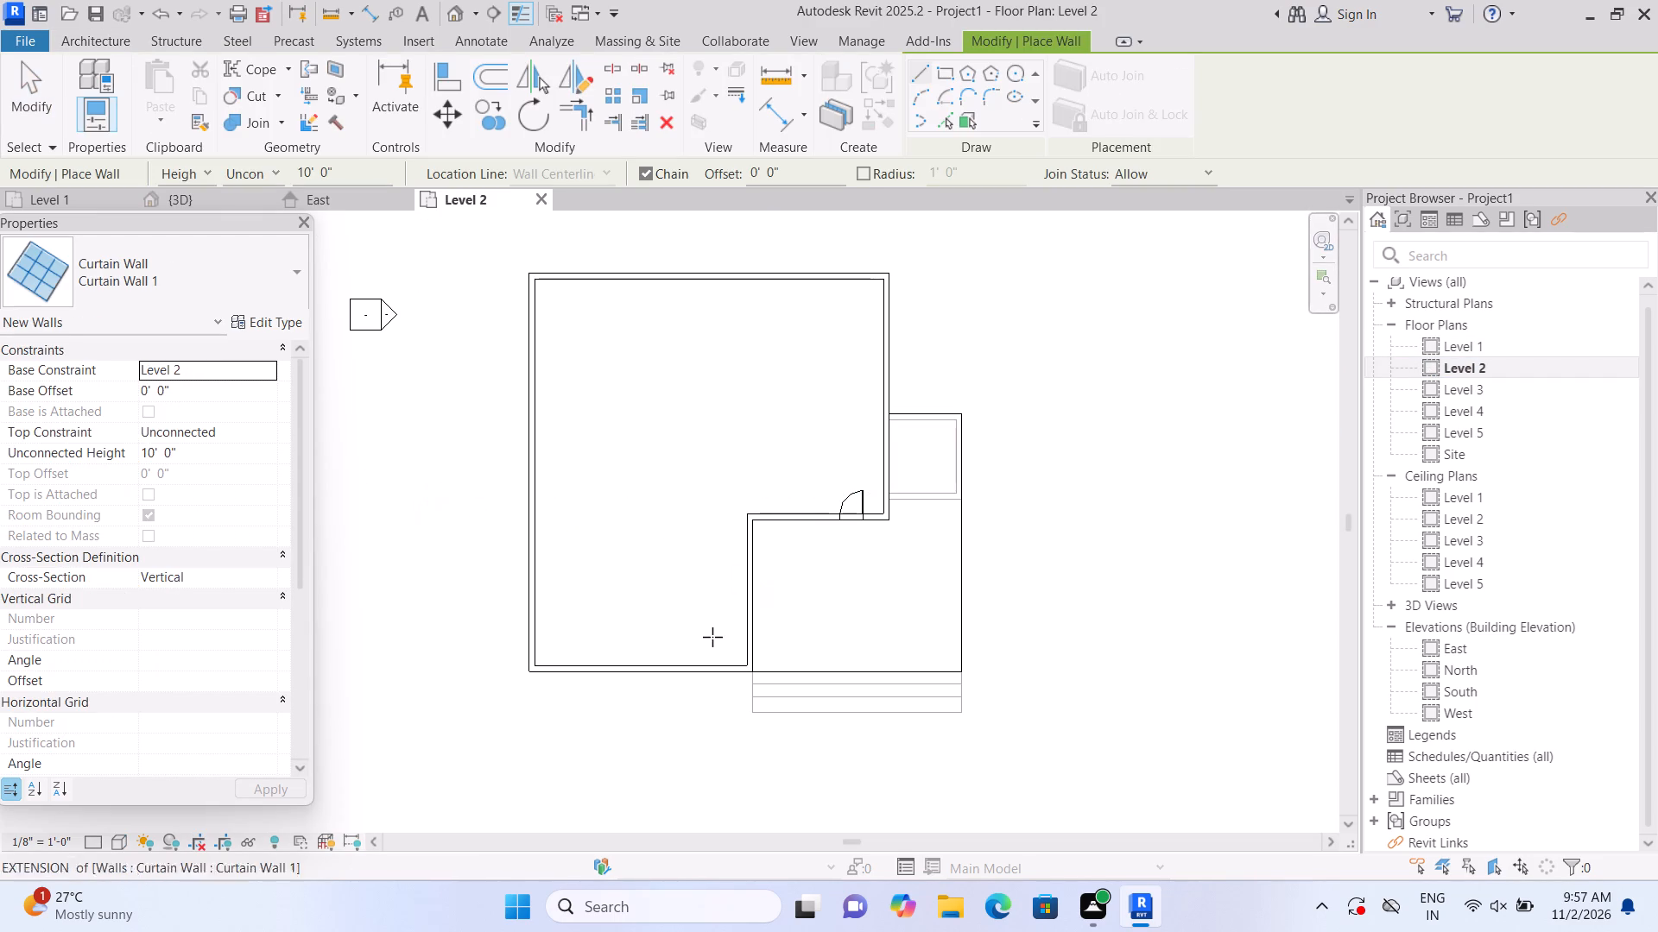
left_click(591, 670)
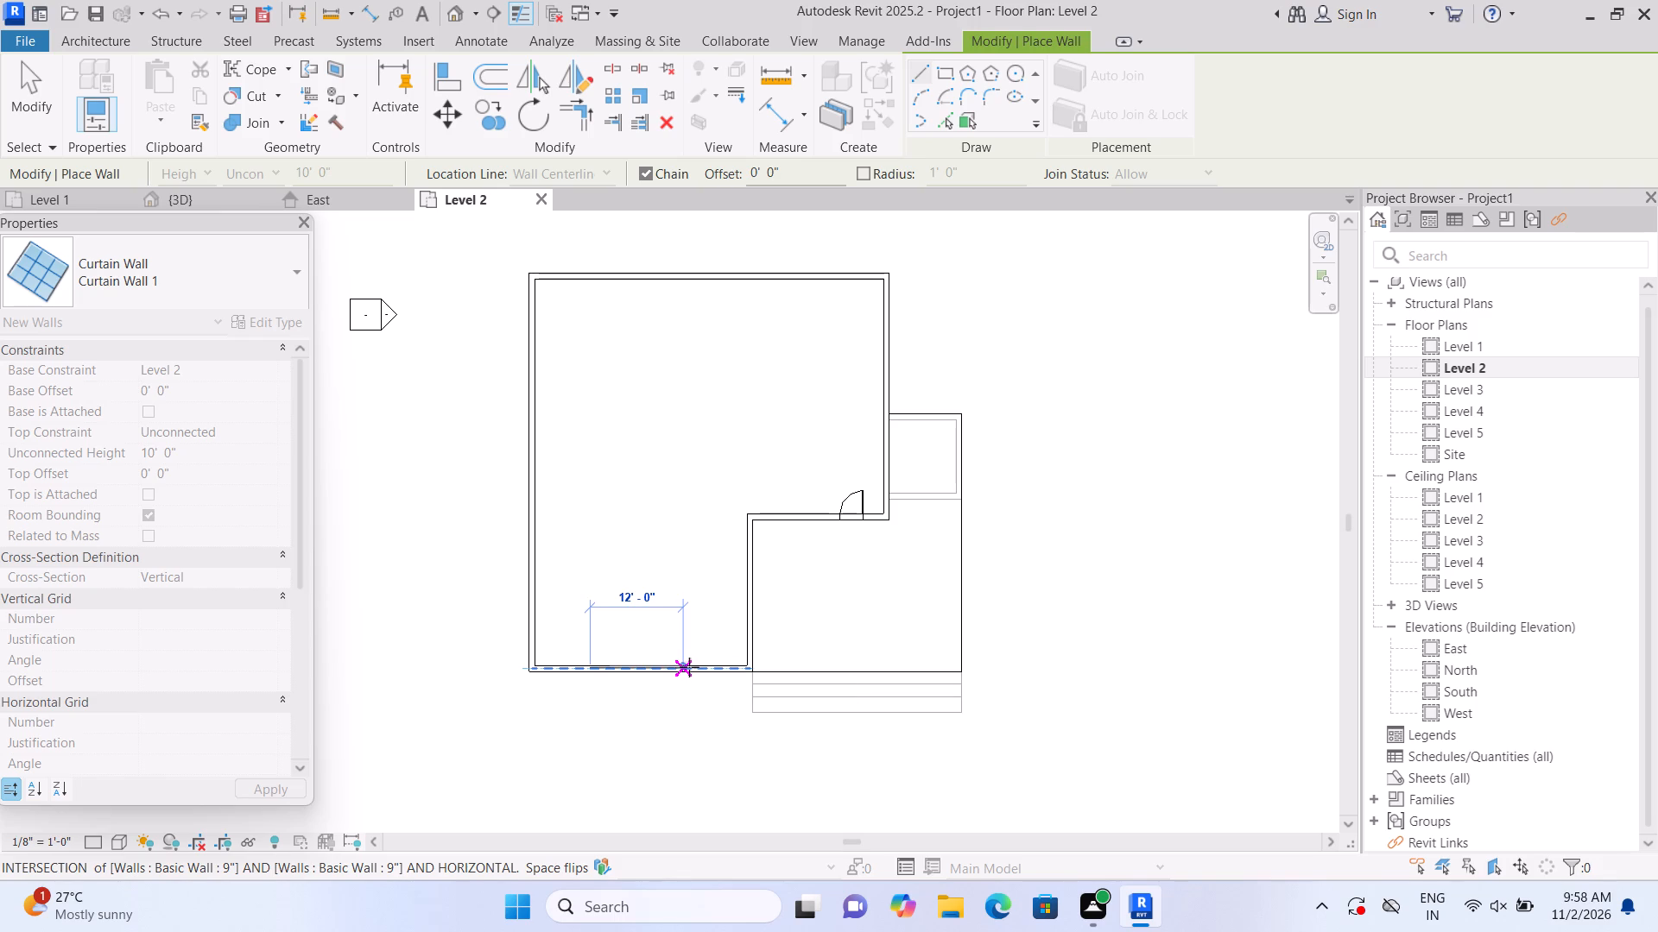
left_click(690, 667)
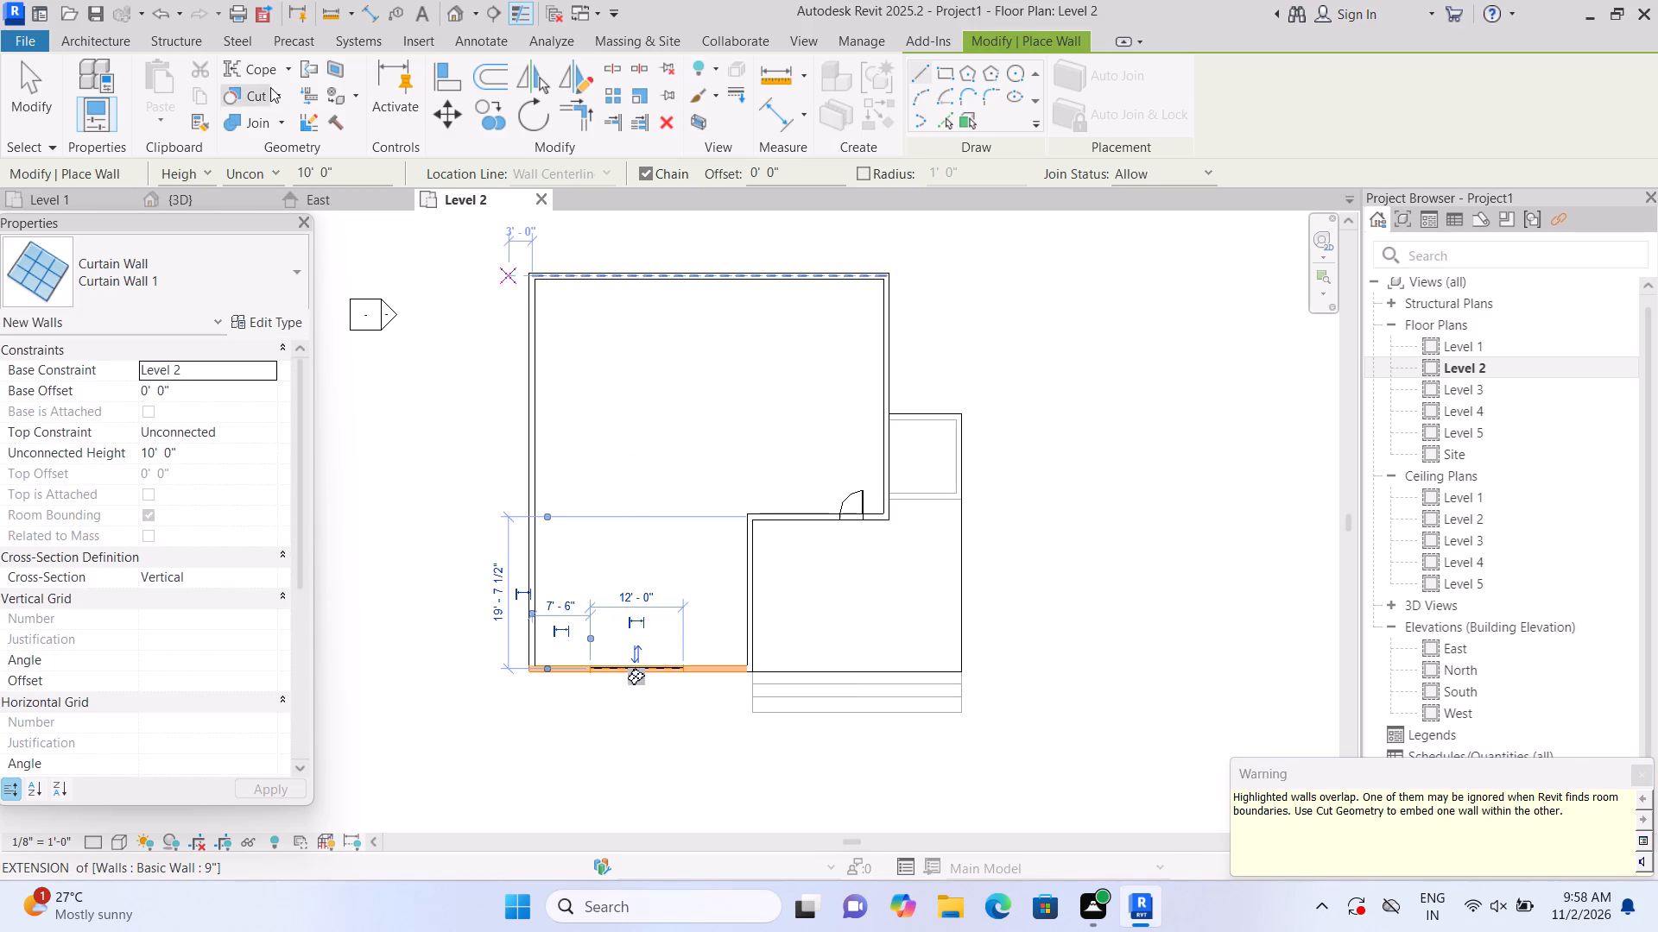
Cut the Level 2 south wall's geometry with the new curtain wall so the curtain wall is embedded.
left_click(281, 93)
left_click(287, 142)
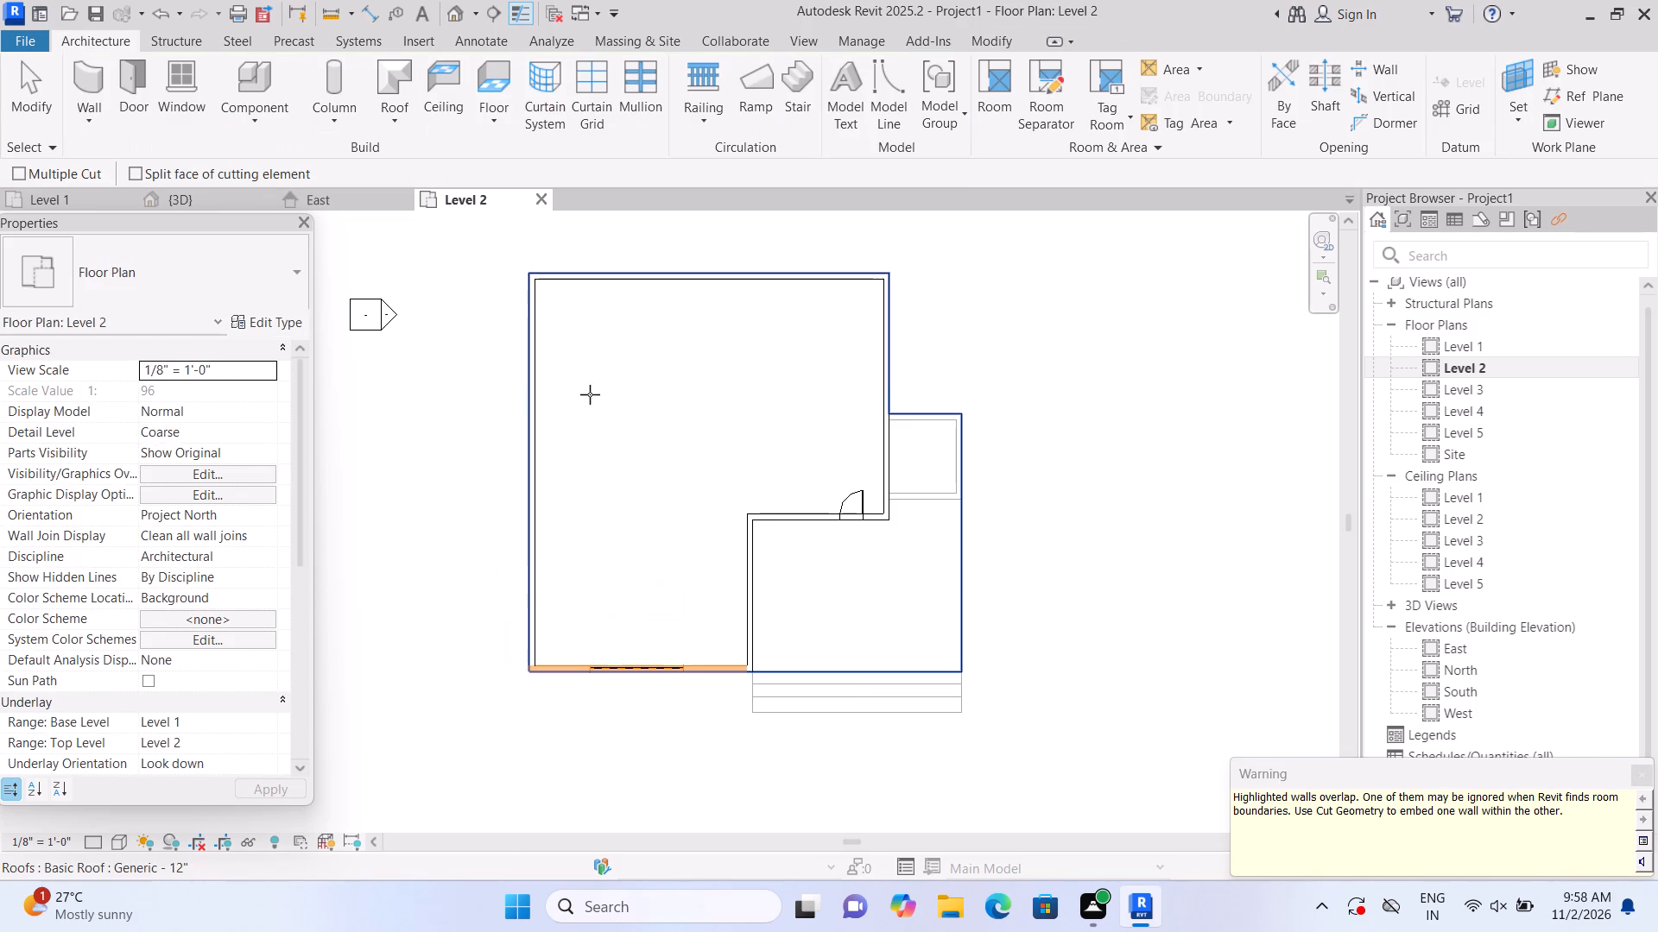
left_click(703, 677)
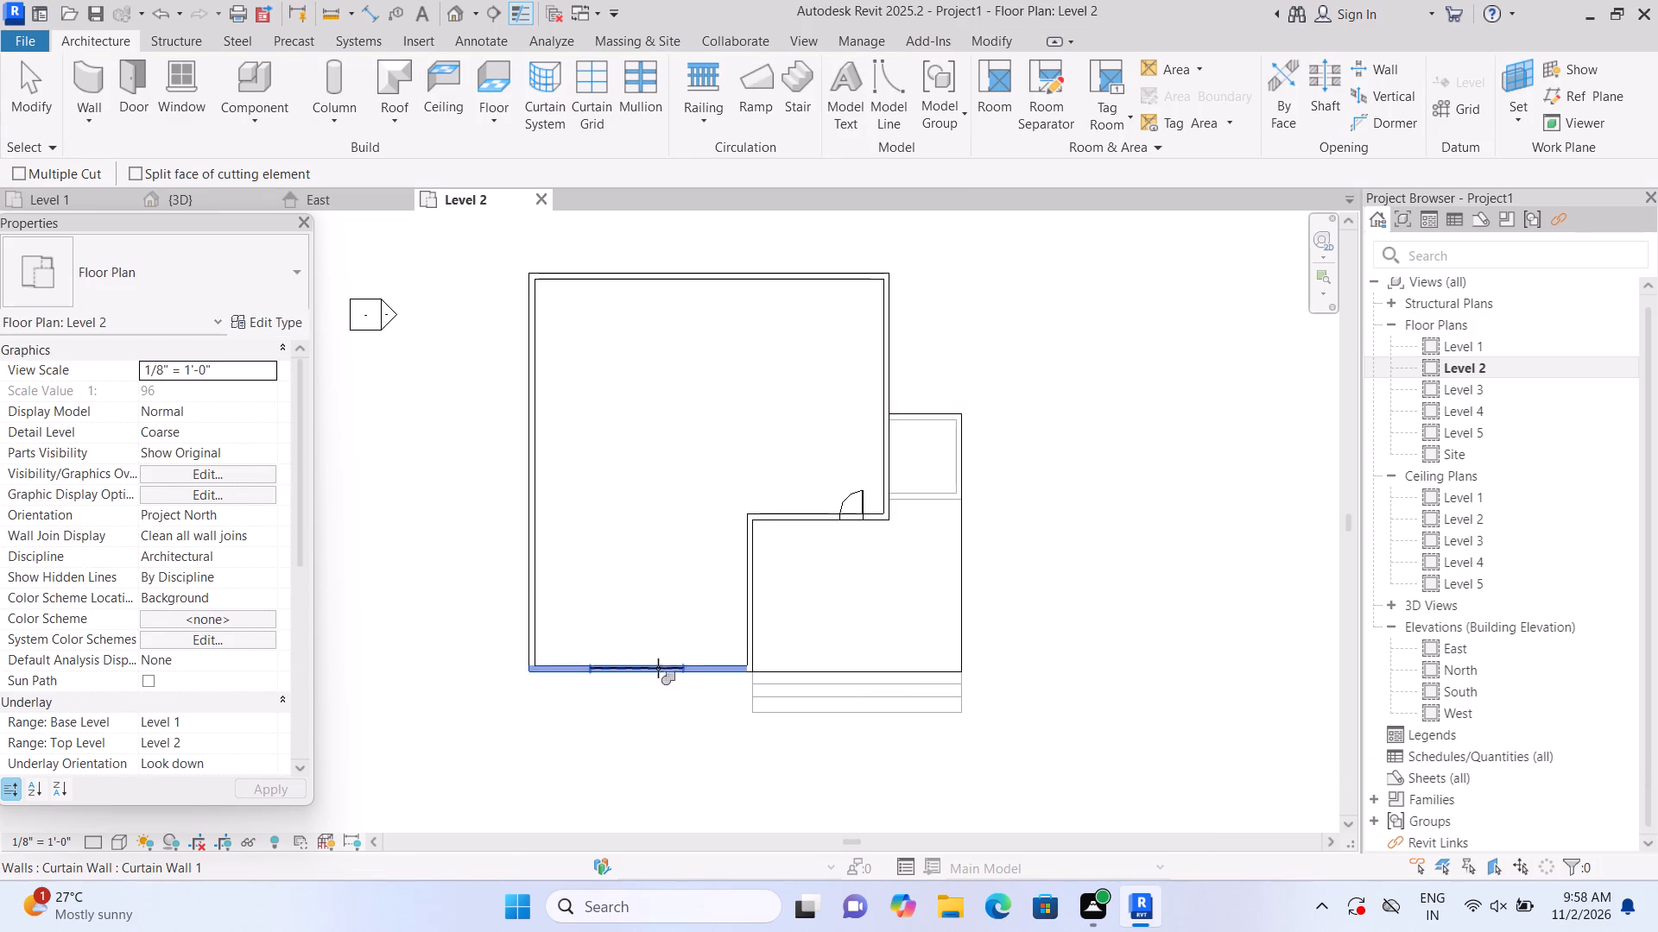
left_click(658, 669)
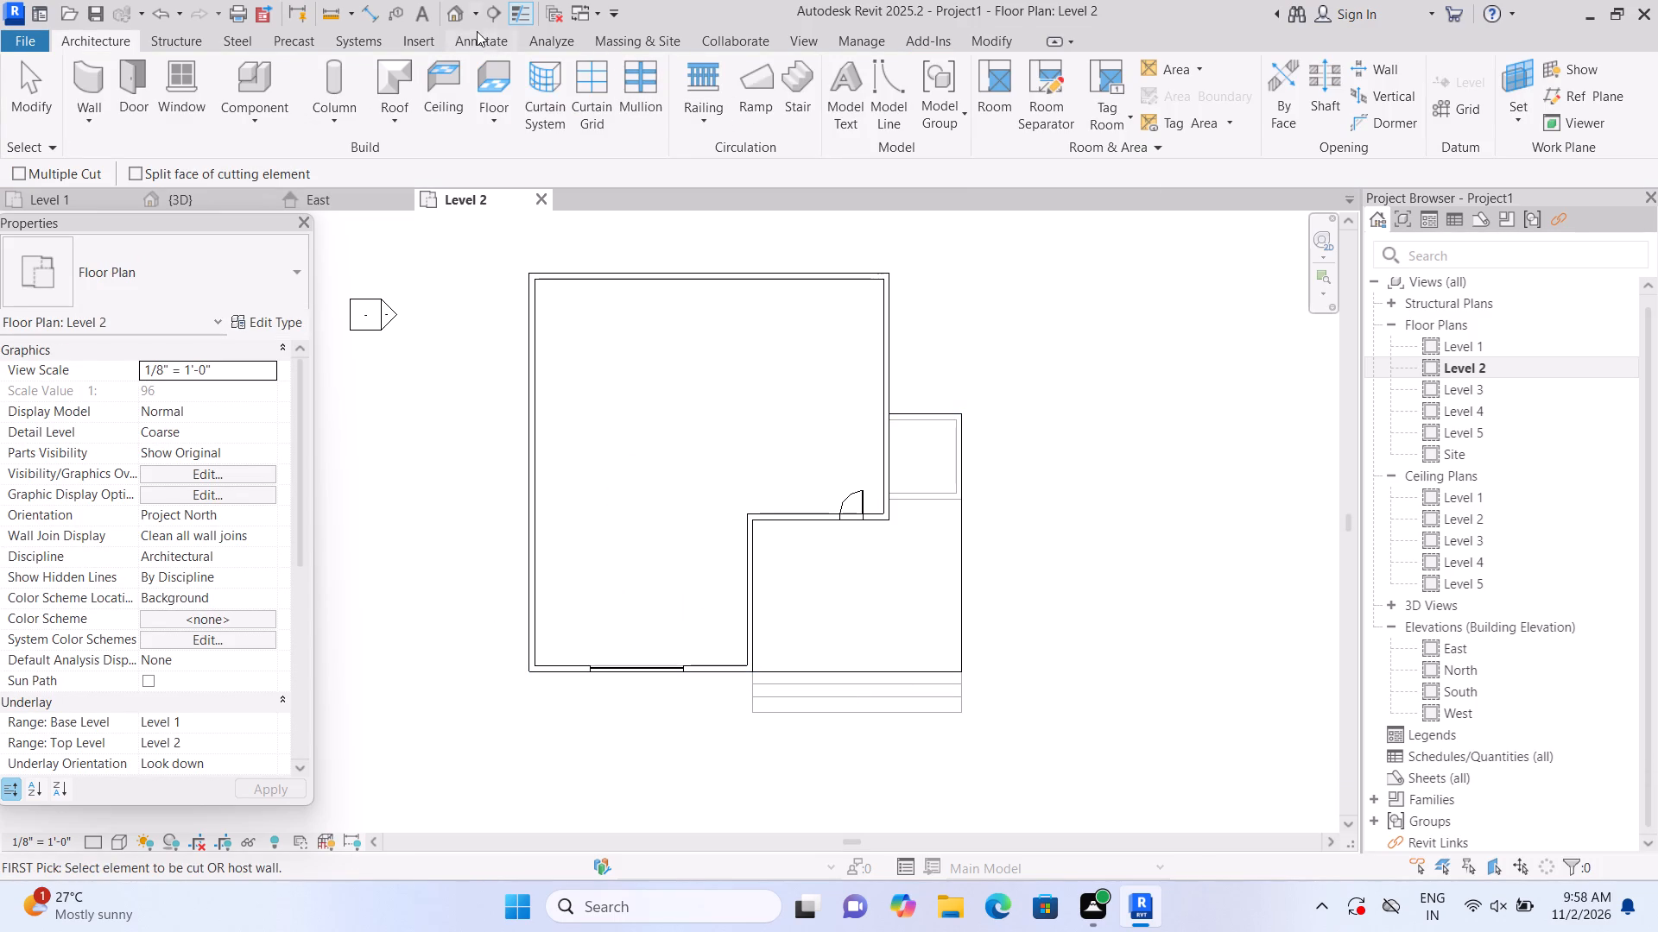
Lower the top edge of the Level 2 south curtain wall in 3D to an unconnected height of about 7'-11".
left_click(455, 14)
scroll(613, 491, "down", 7)
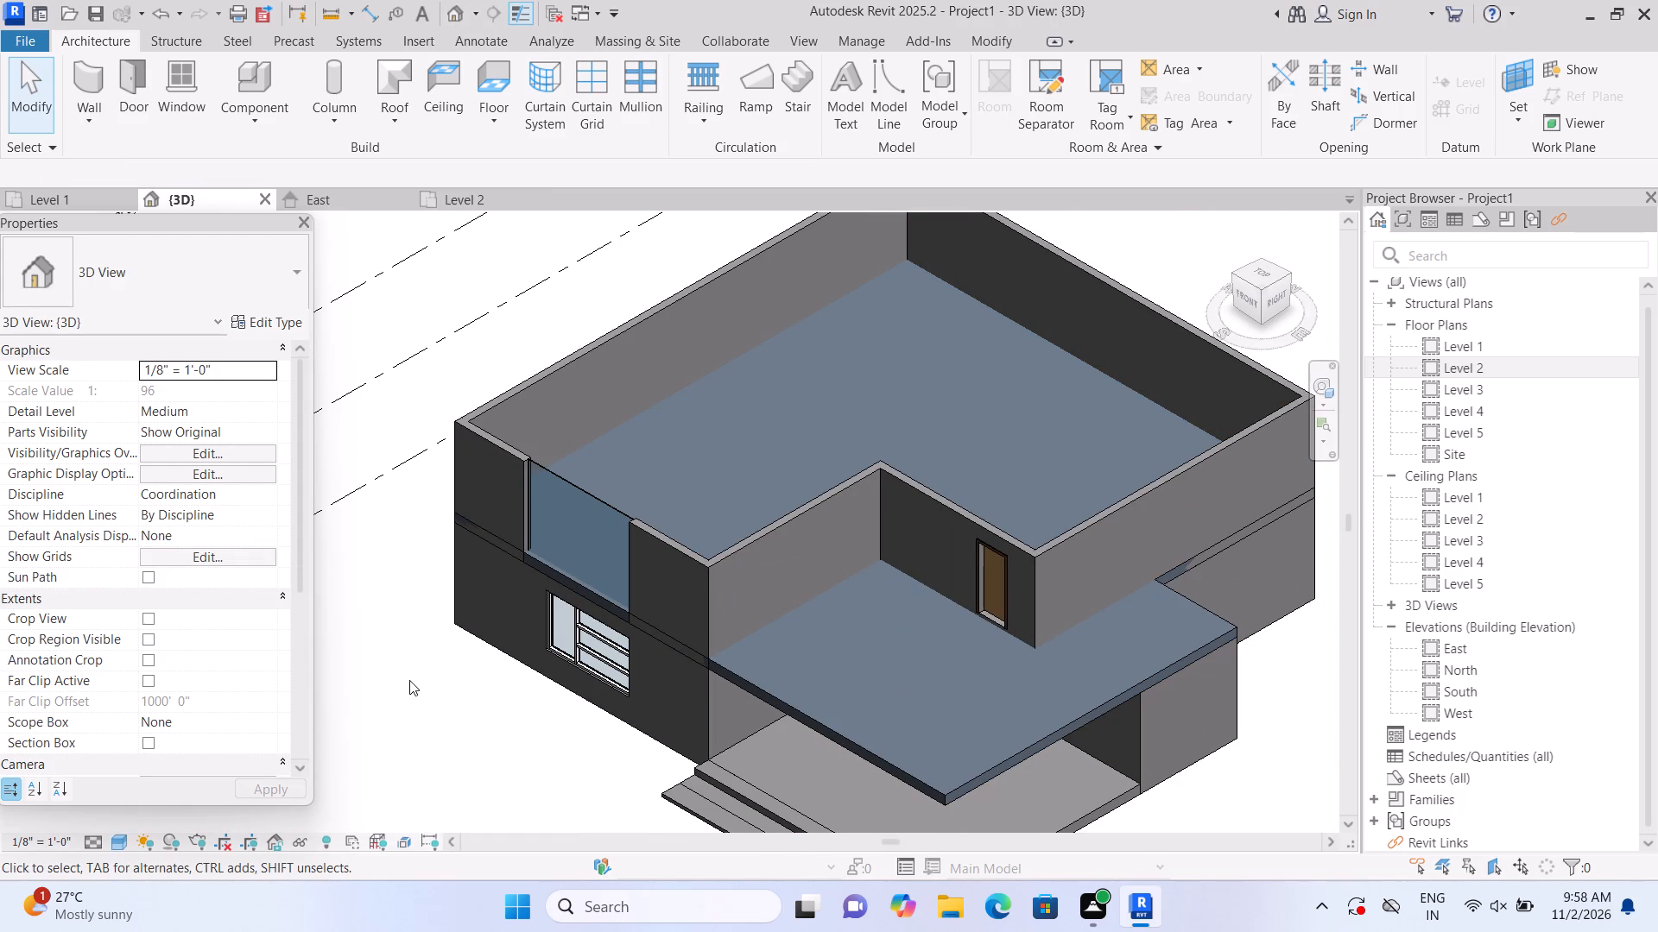
scroll(405, 652, "up", 1)
scroll(585, 469, "up", 1)
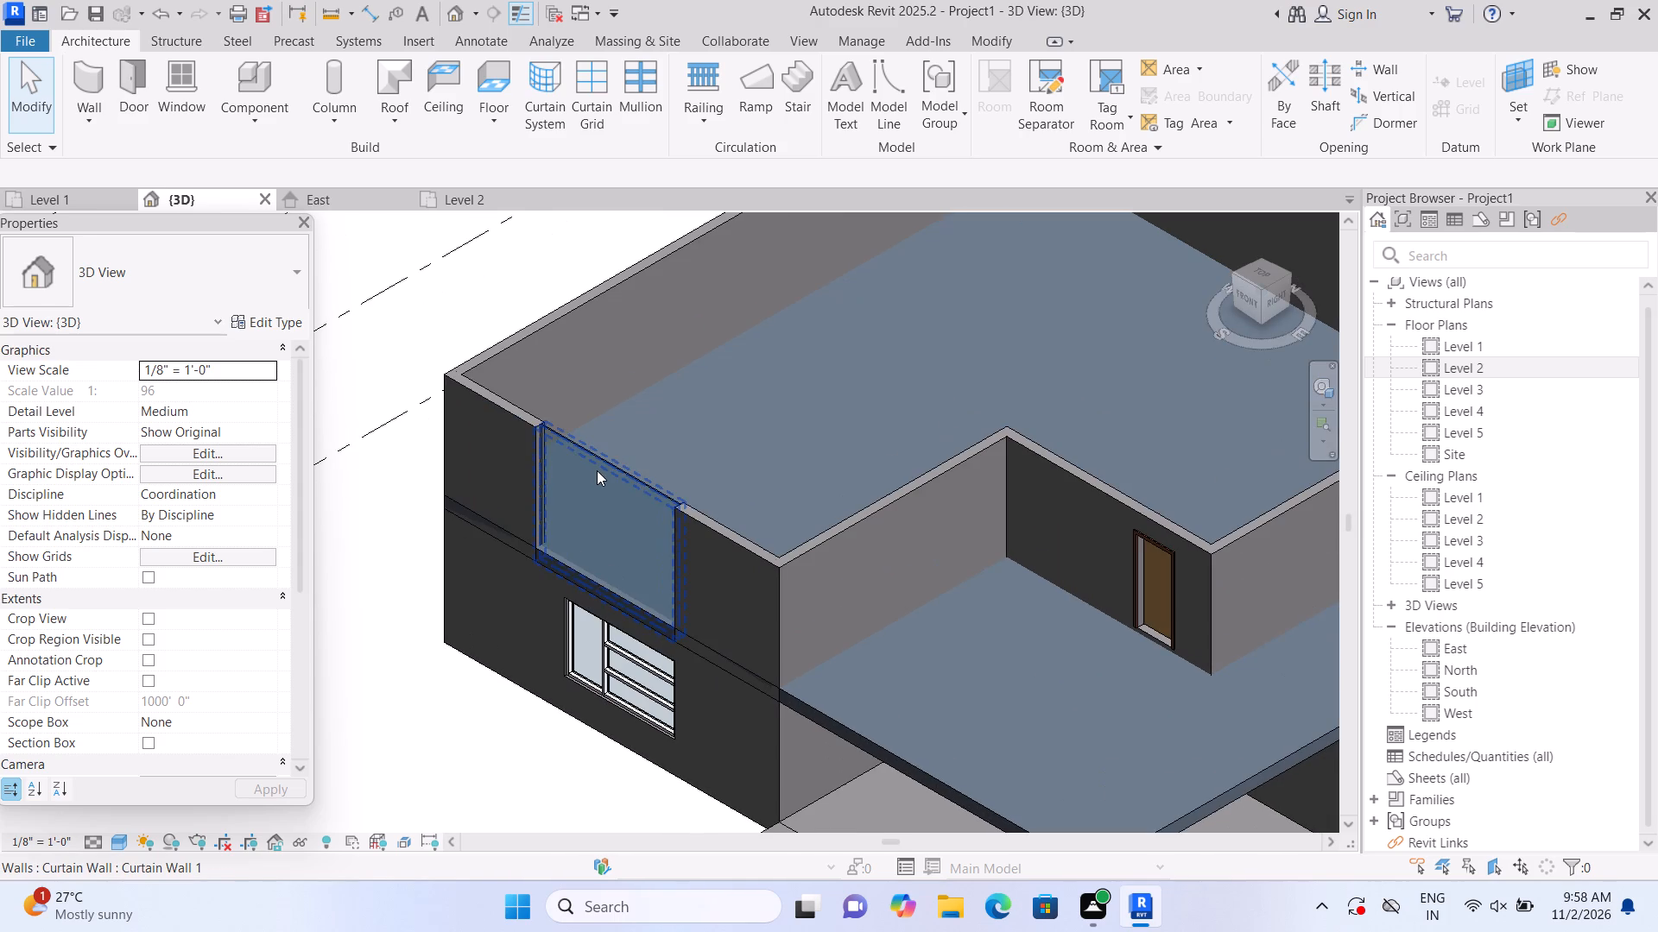
left_click(602, 471)
scroll(602, 471, "up", 2)
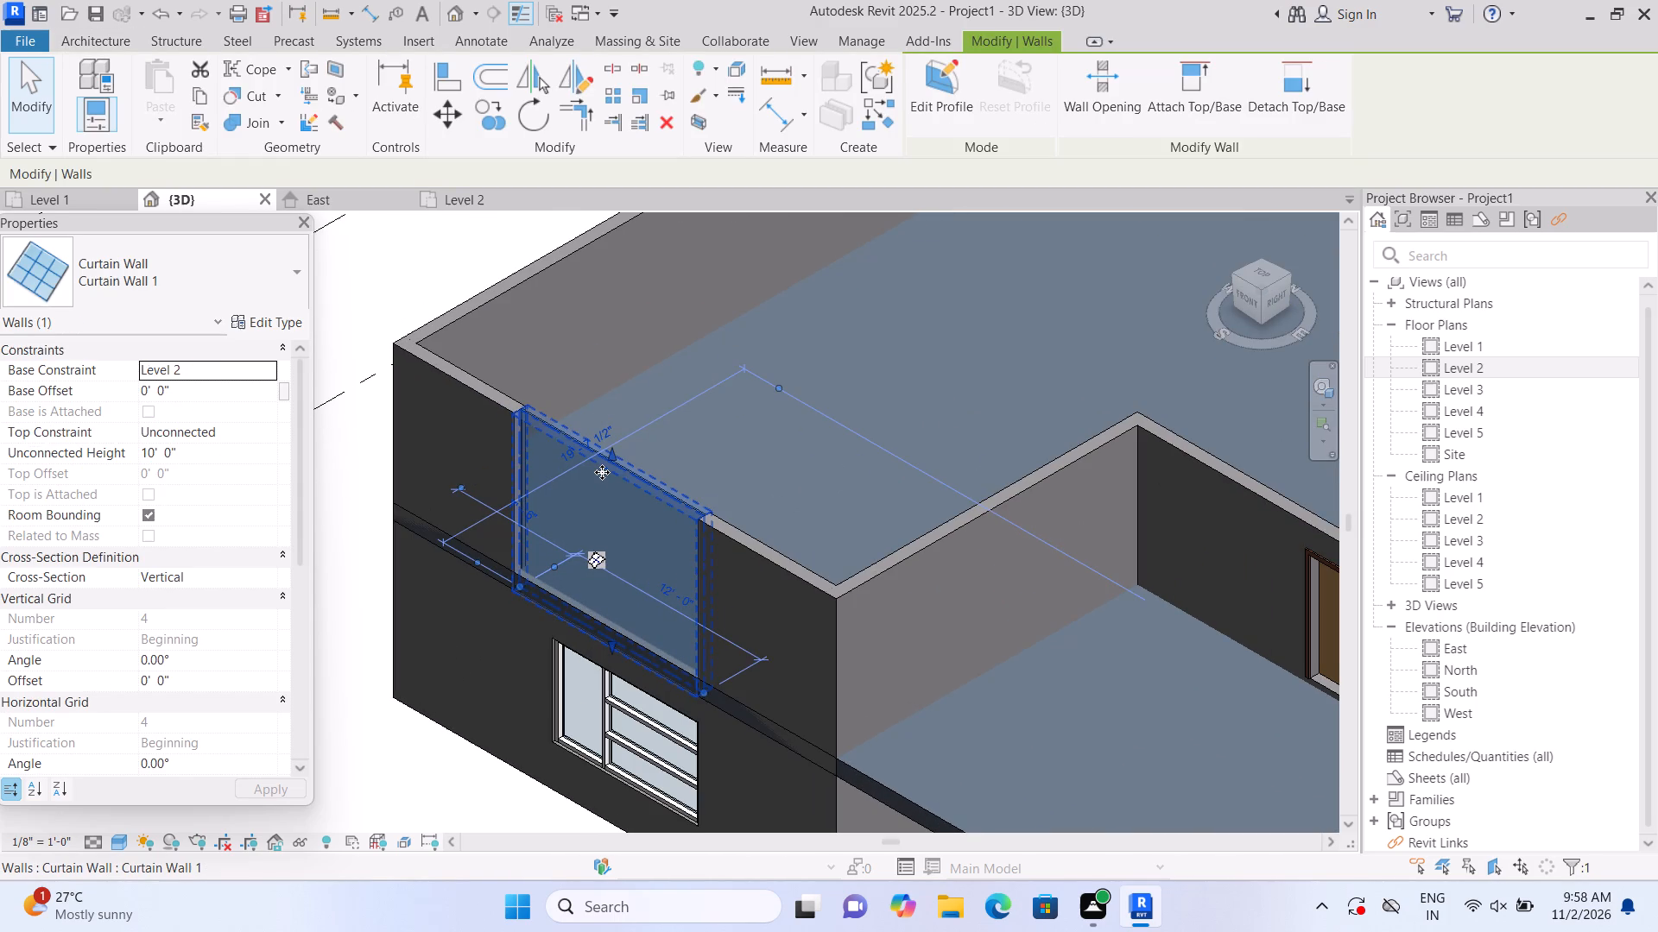
scroll(602, 472, "up", 1)
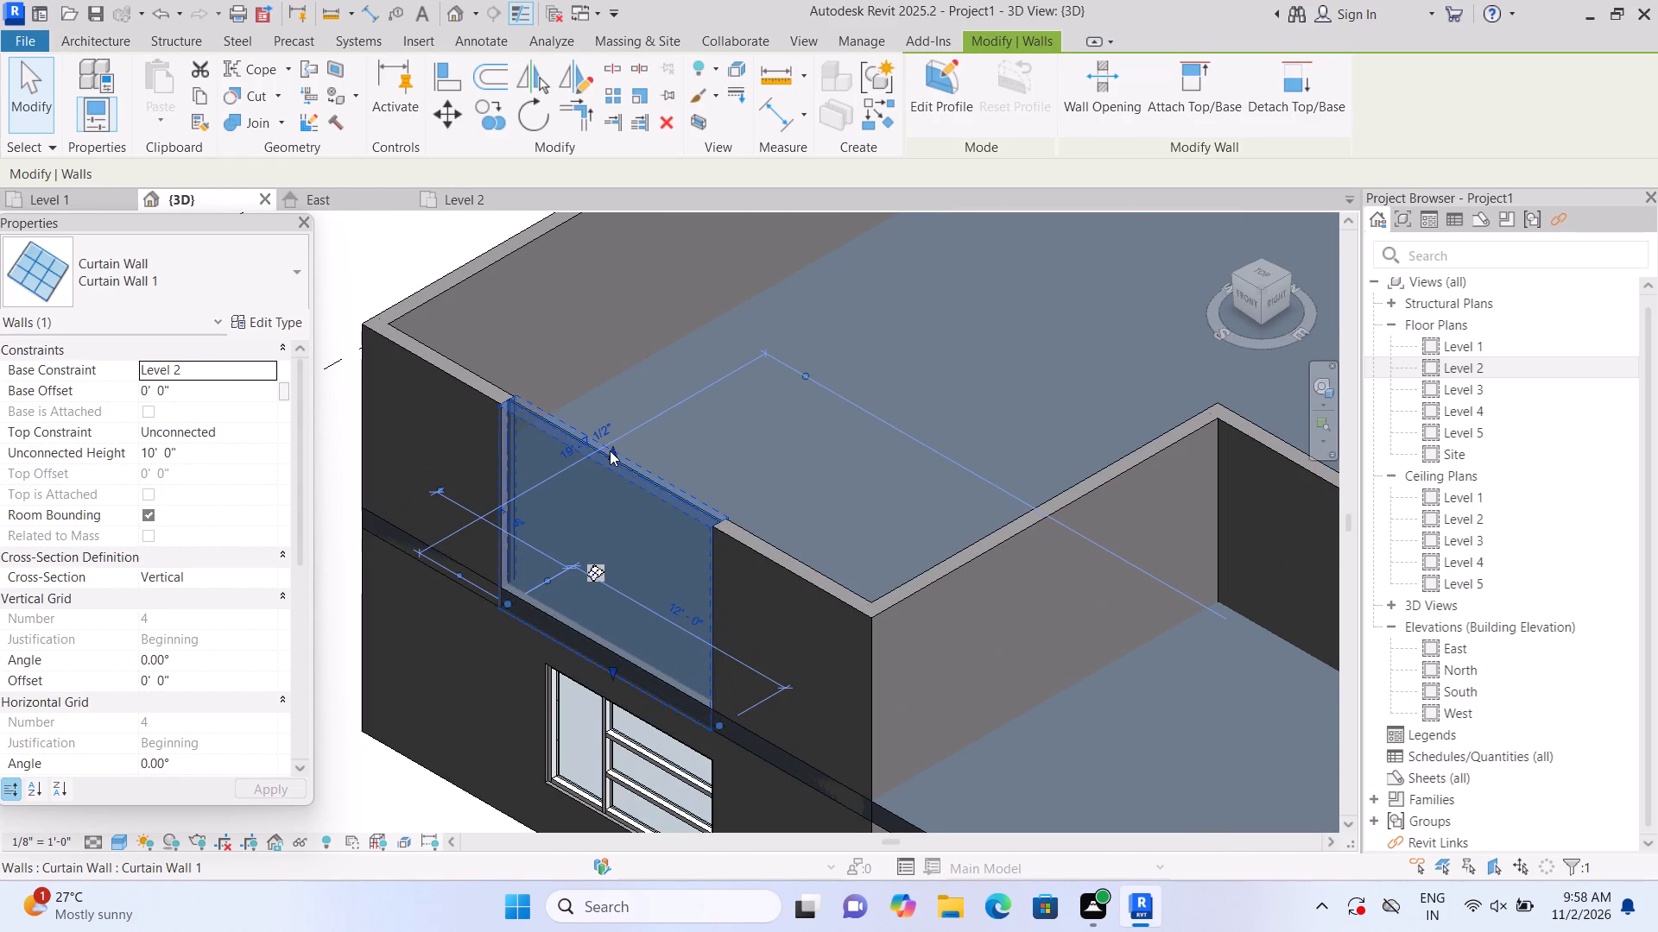
left_click_drag(610, 450, 607, 486)
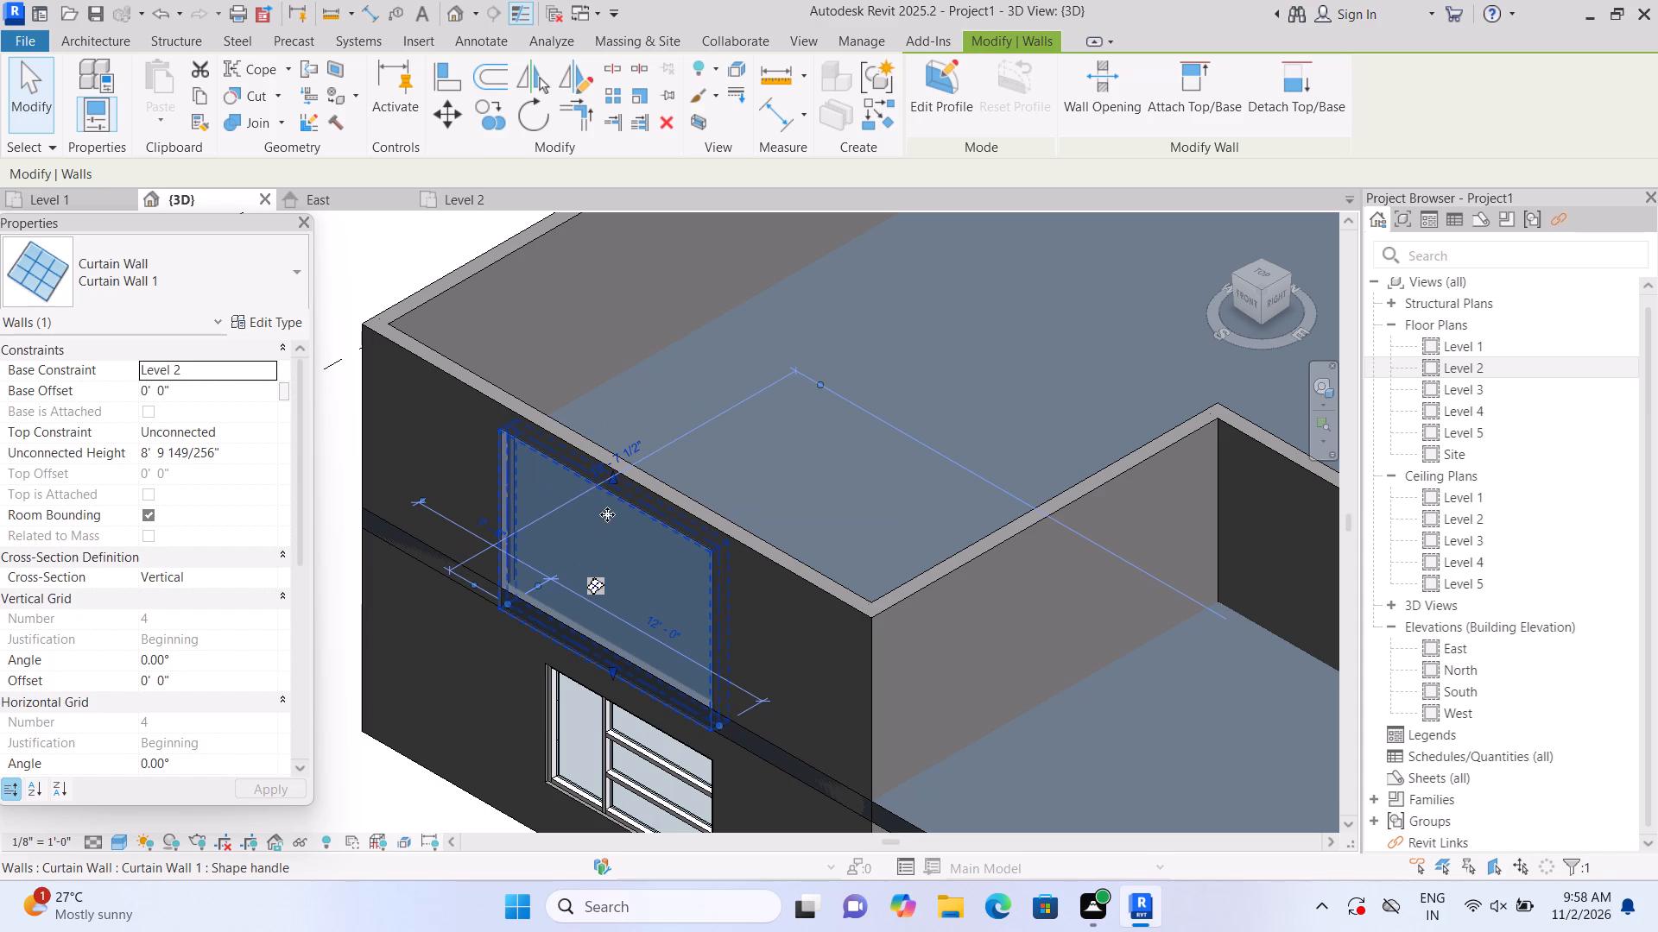
middle_click_drag(617, 530, 652, 445)
scroll(648, 501, "up", 1)
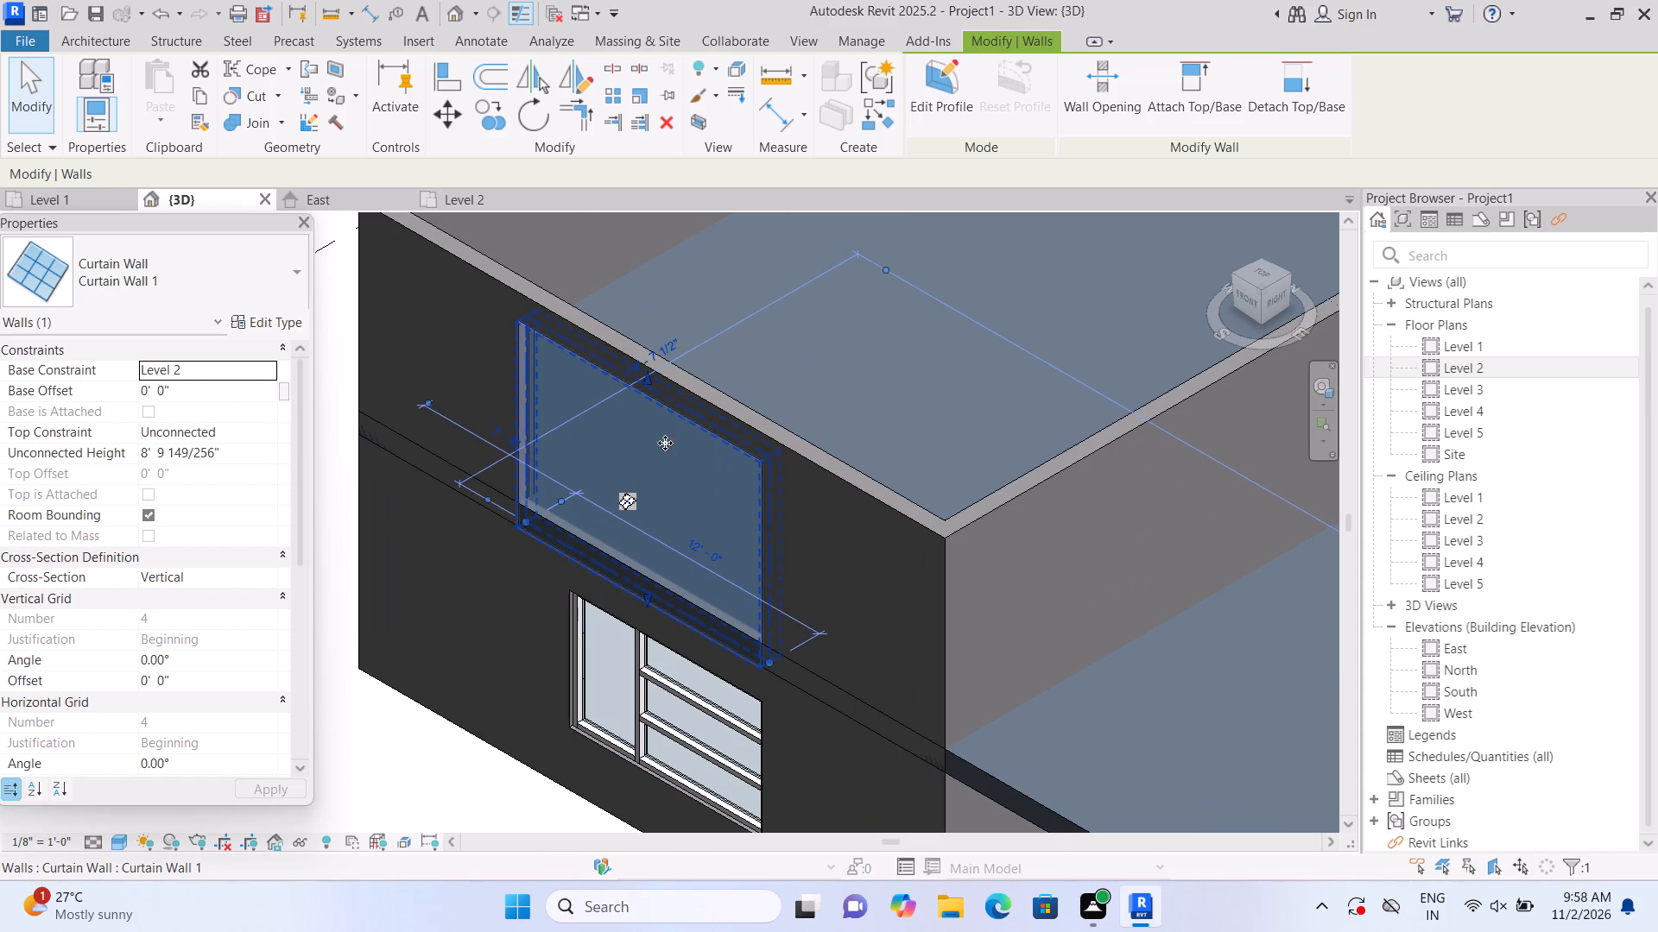
left_click_drag(648, 375, 648, 401)
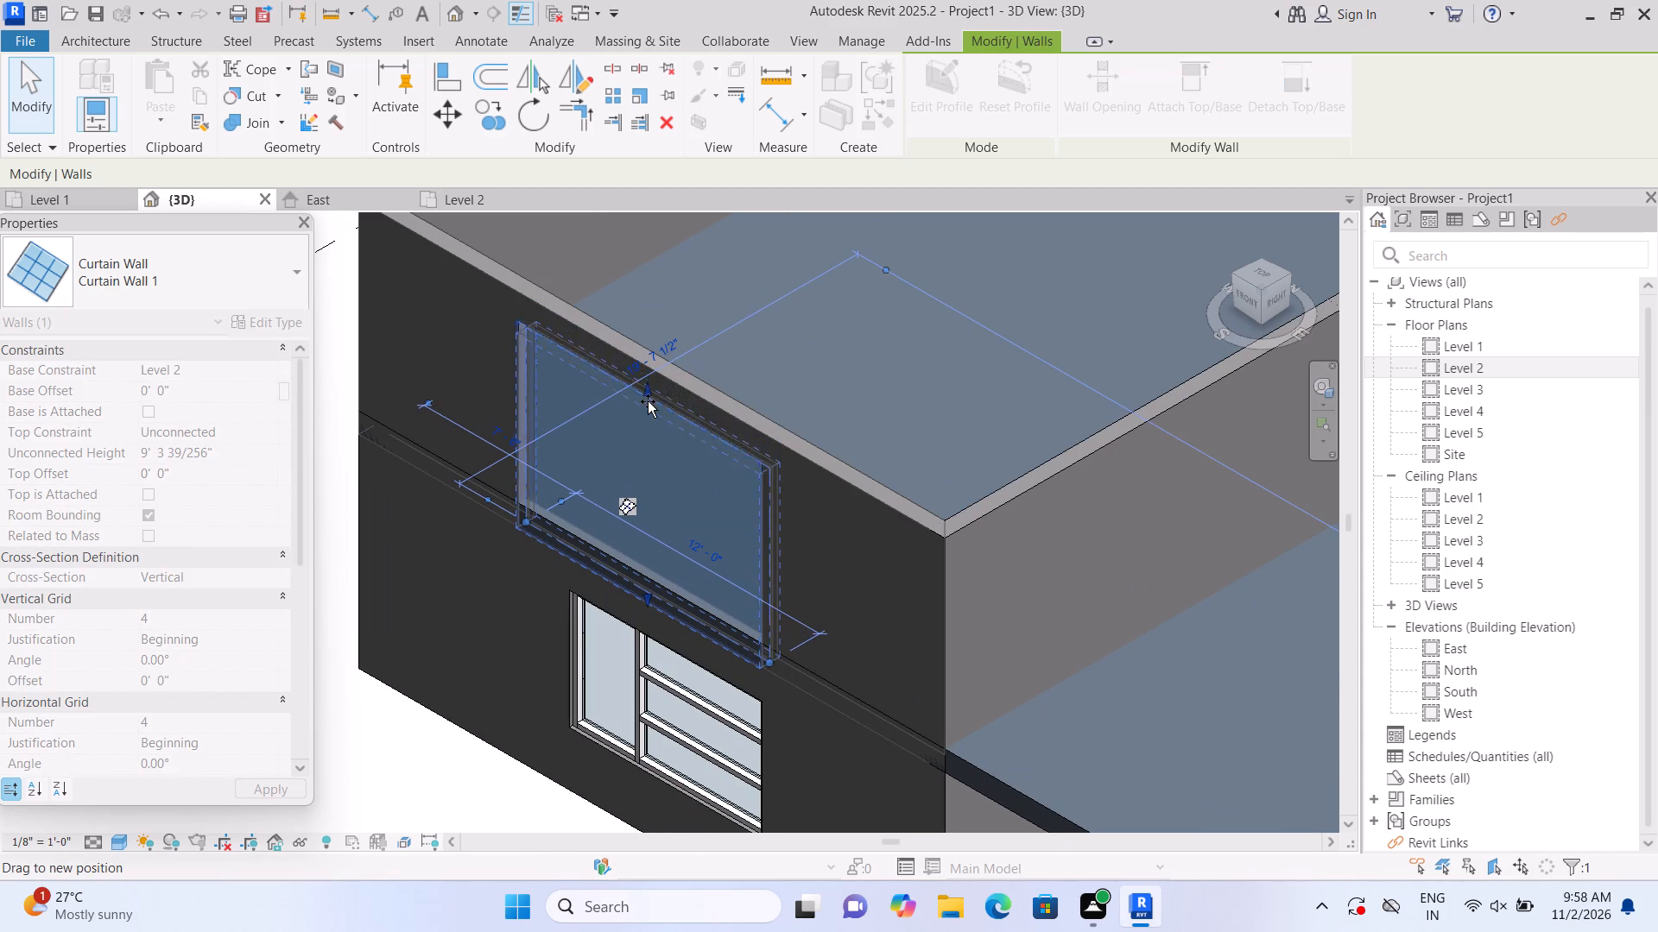
left_click_drag(648, 401, 648, 406)
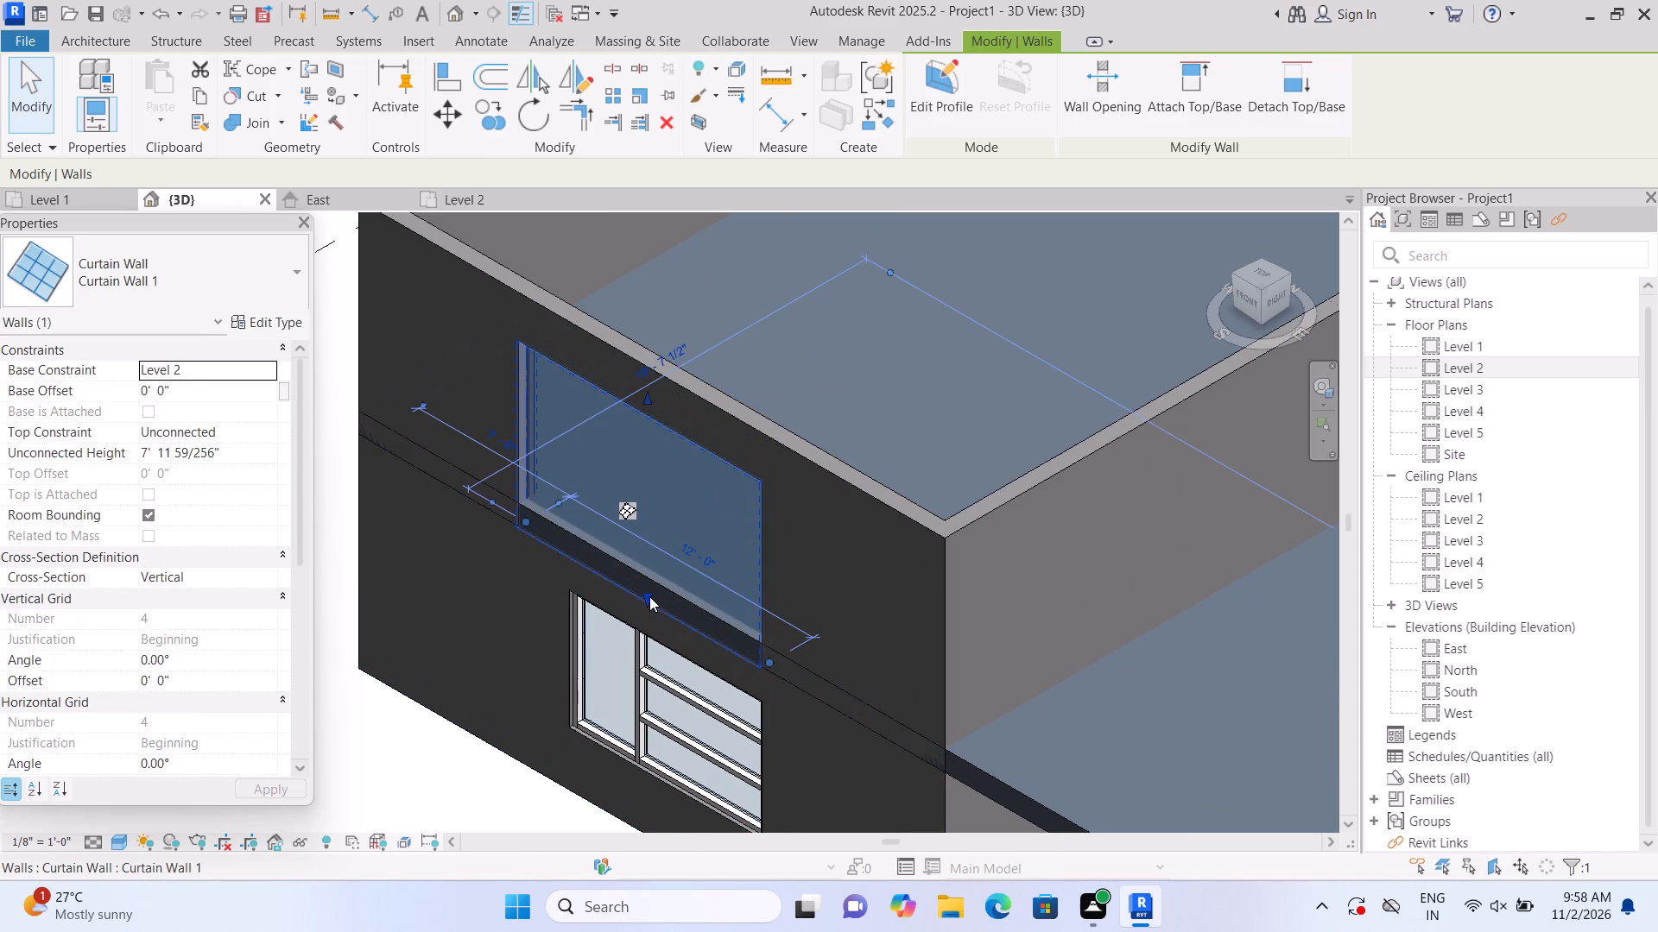
Raise the base of the Level 2 south curtain wall to an offset of about 2'-0" above Level 2.
left_click_drag(648, 596, 663, 548)
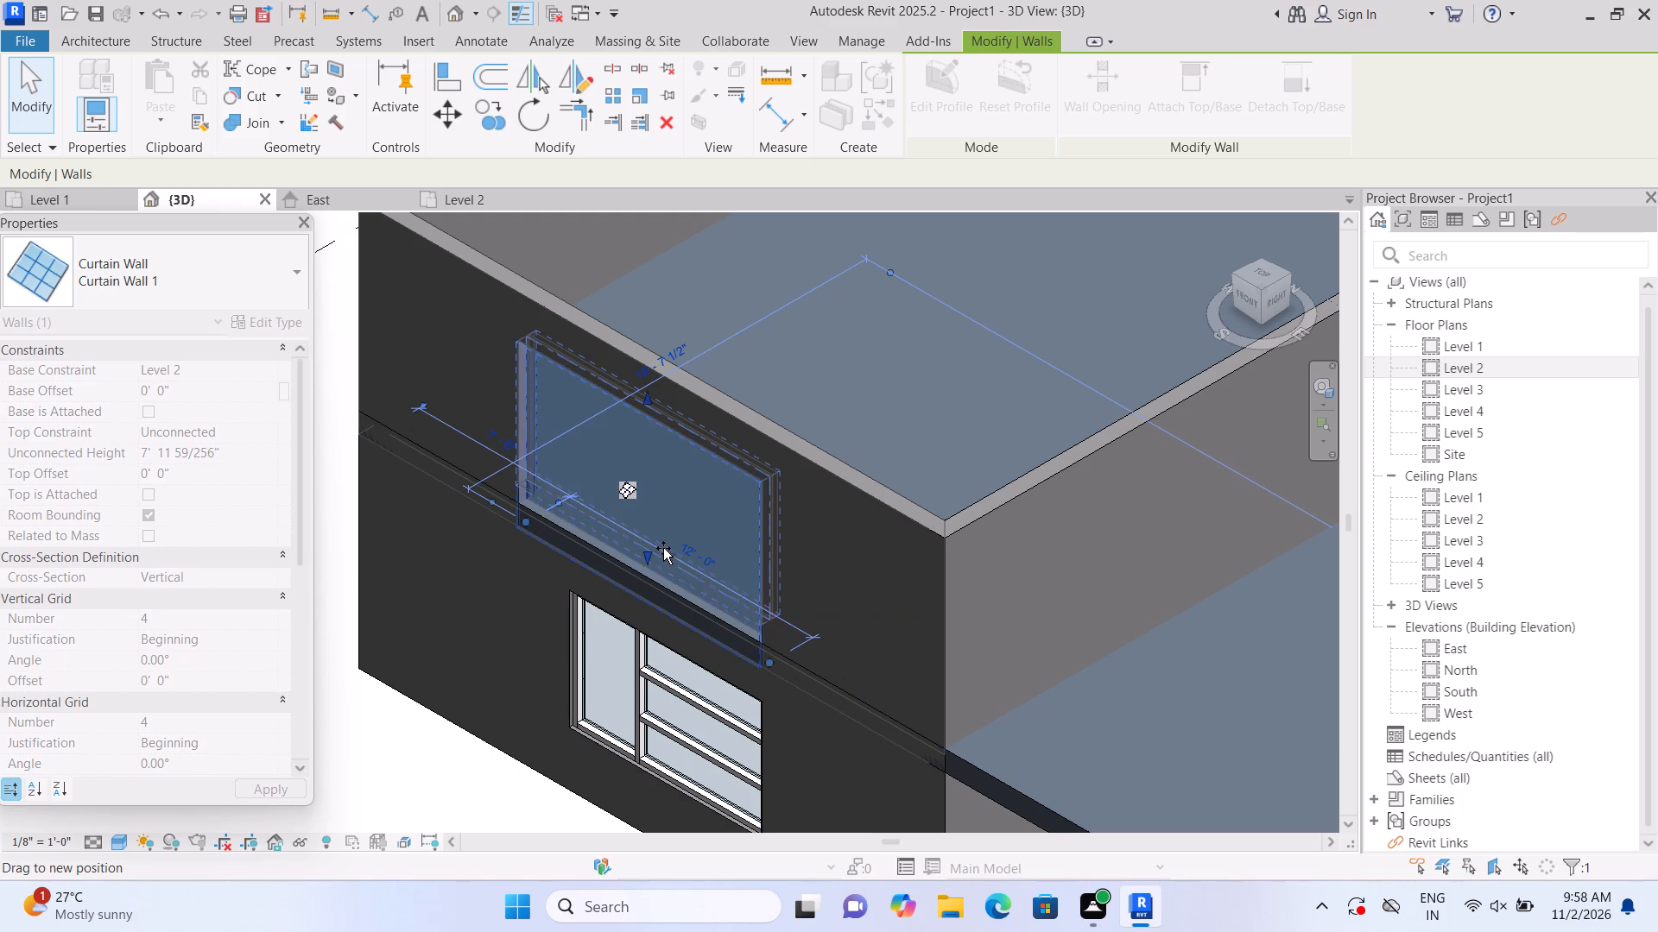
left_click_drag(663, 548, 665, 545)
left_click(396, 774)
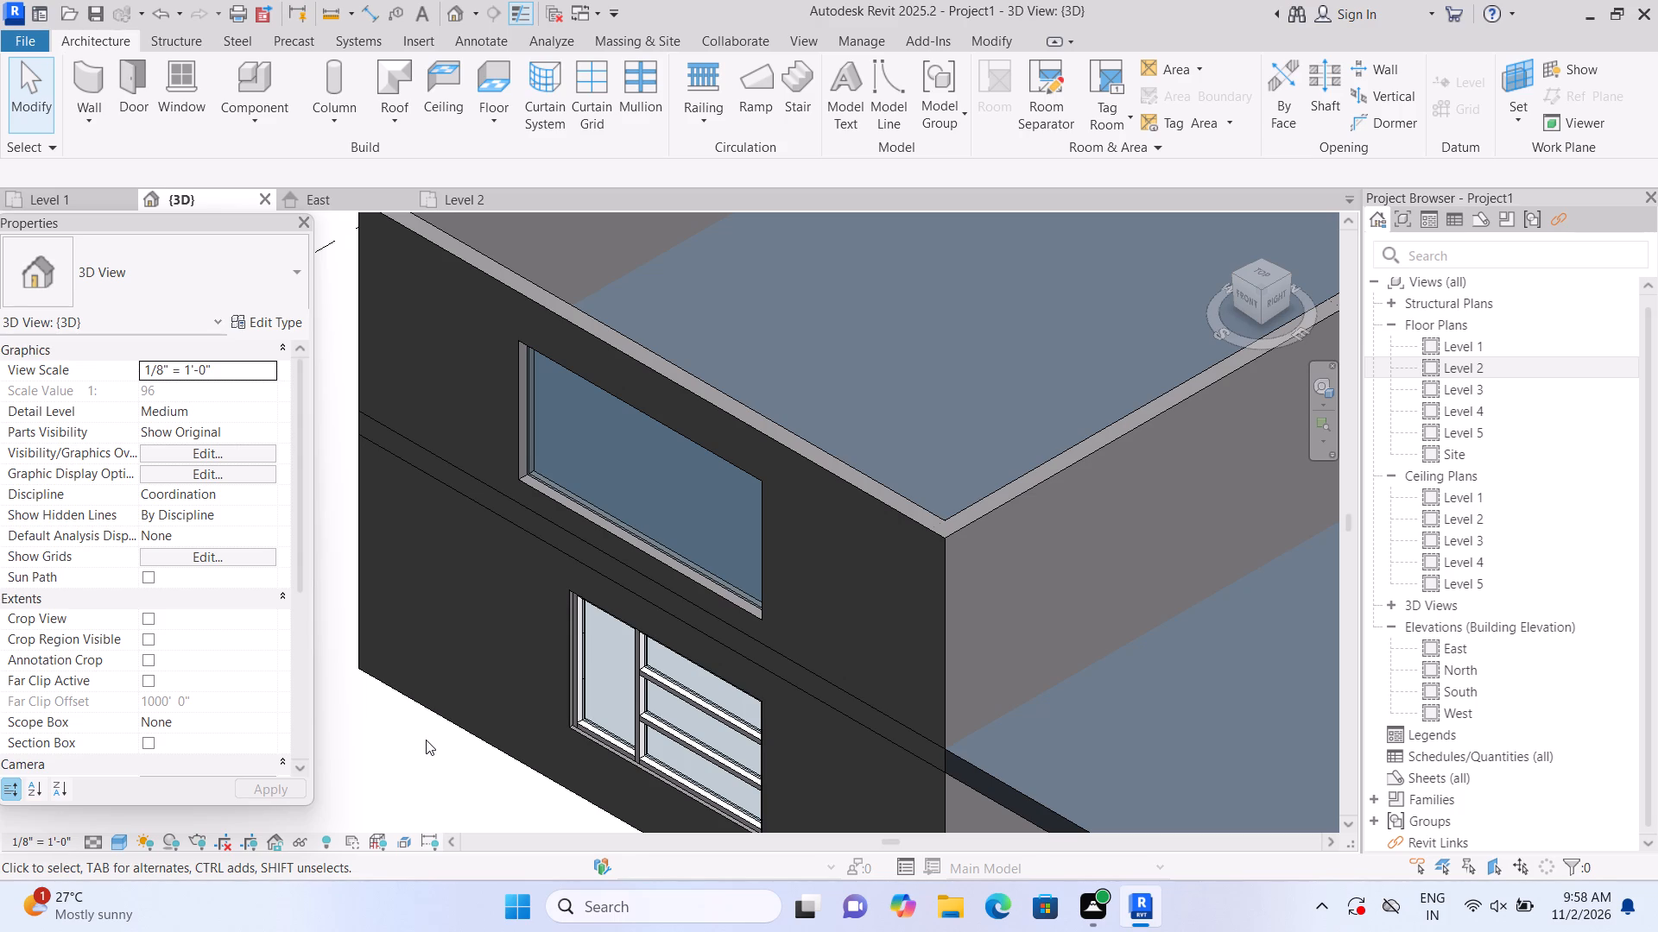
Adjust the curtain wall's base in the front view to an offset of about 2'-1", giving an unconnected height of 5'-10".
scroll(568, 620, "down", 1)
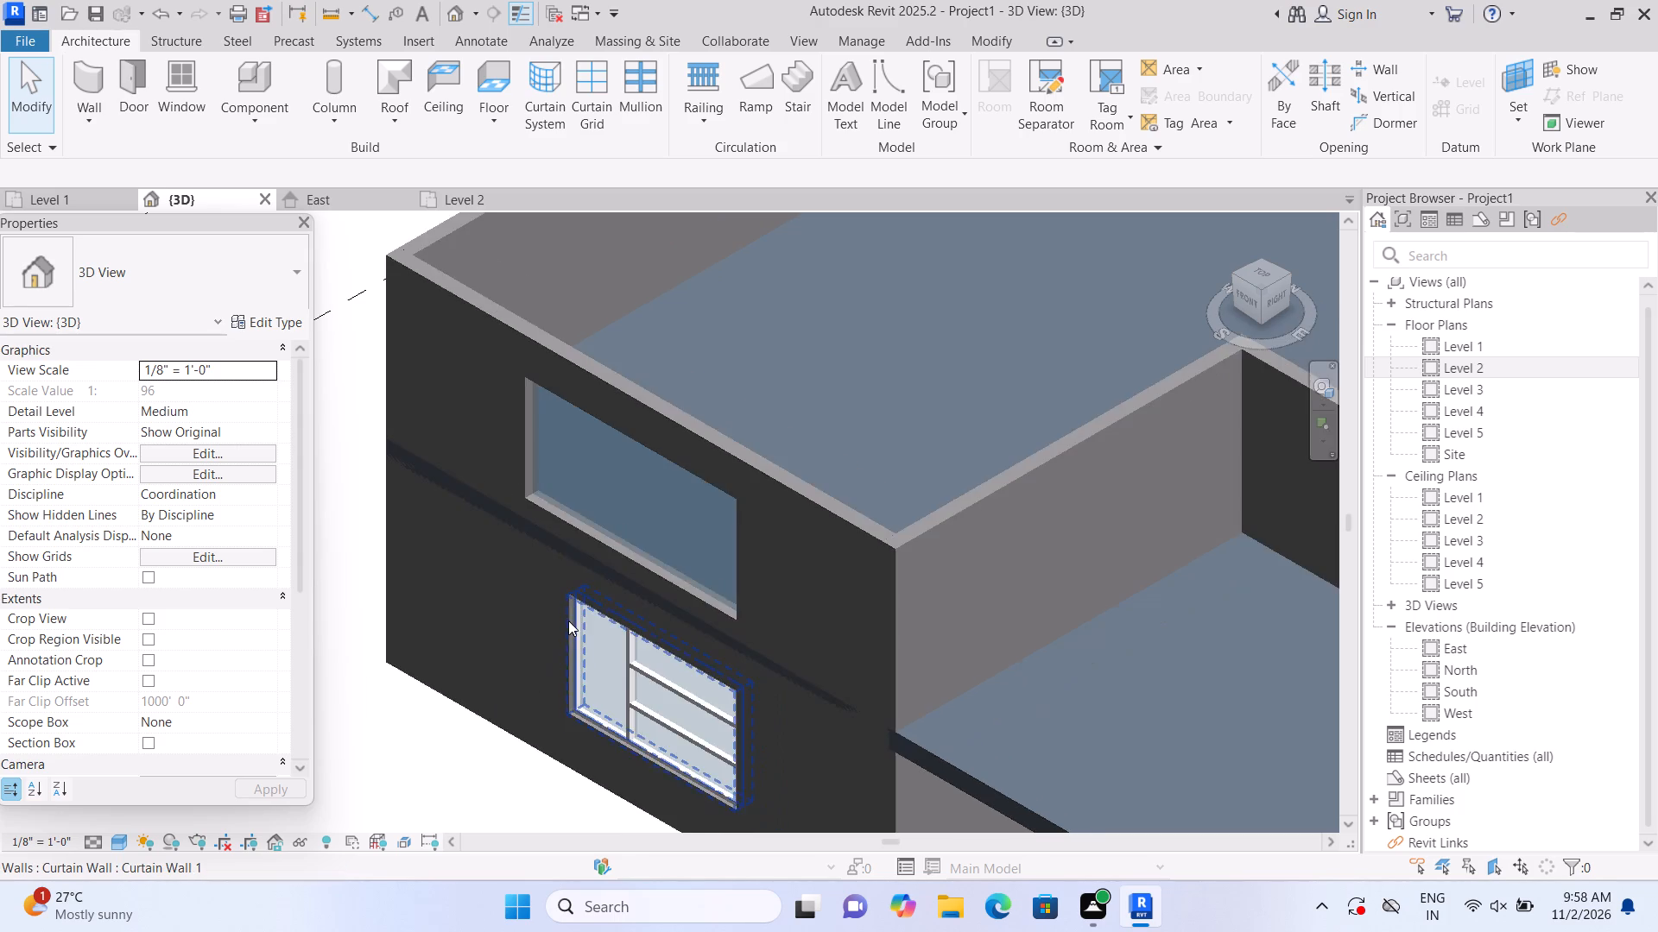
scroll(568, 620, "up", 1)
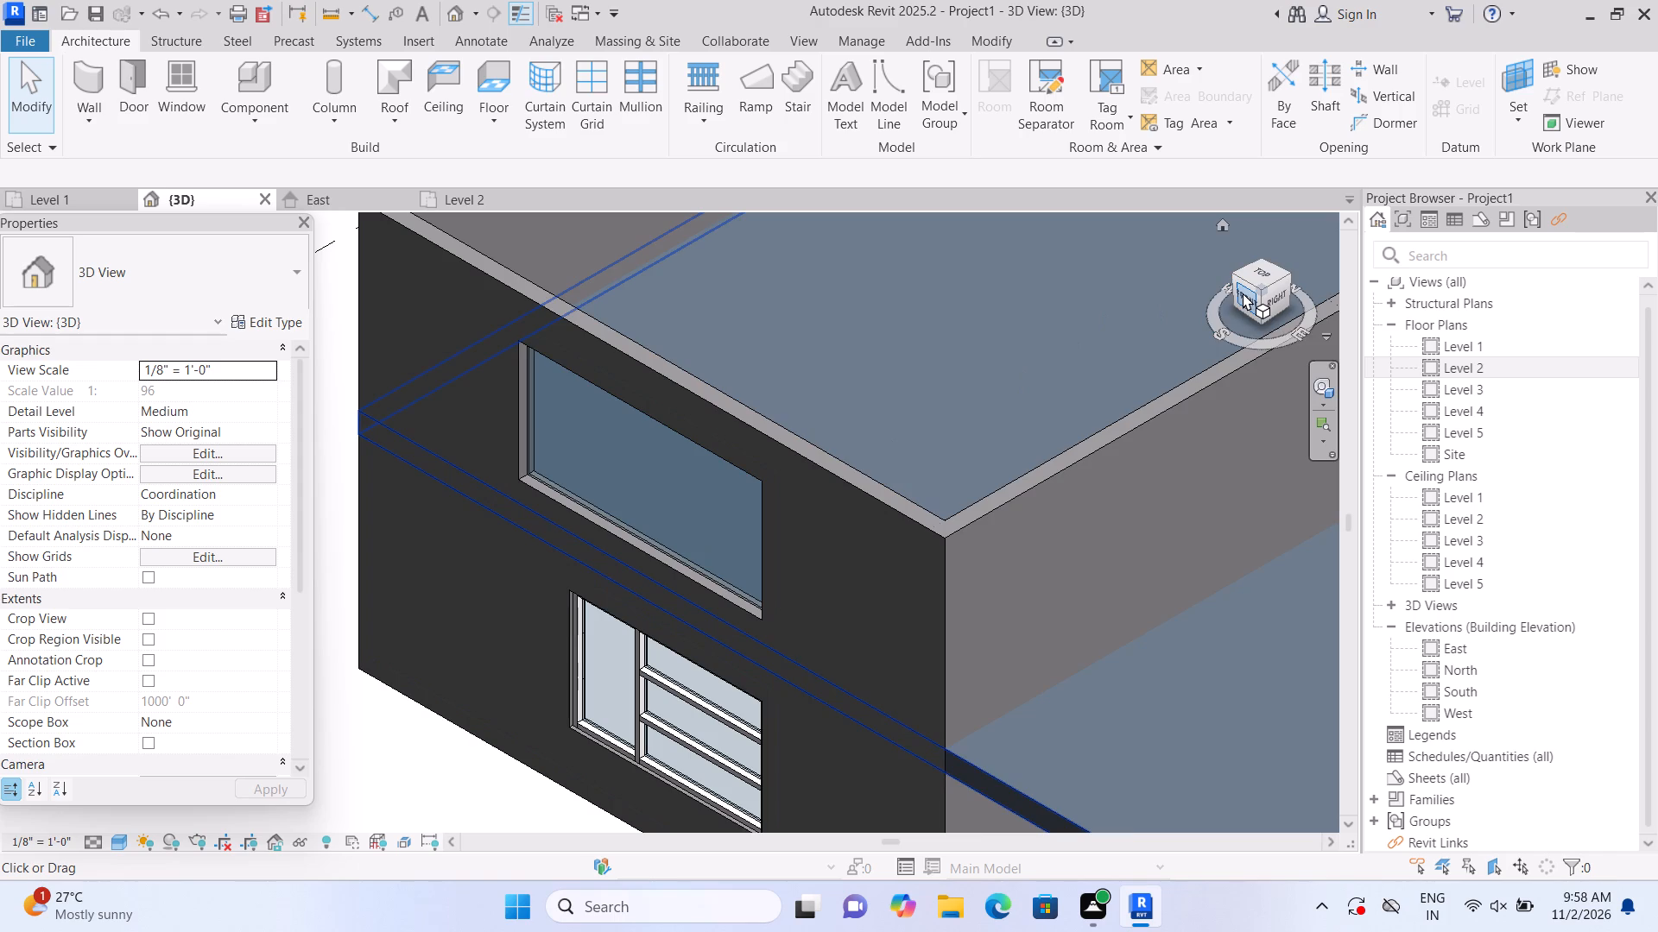
left_click(1243, 293)
scroll(567, 530, "up", 2)
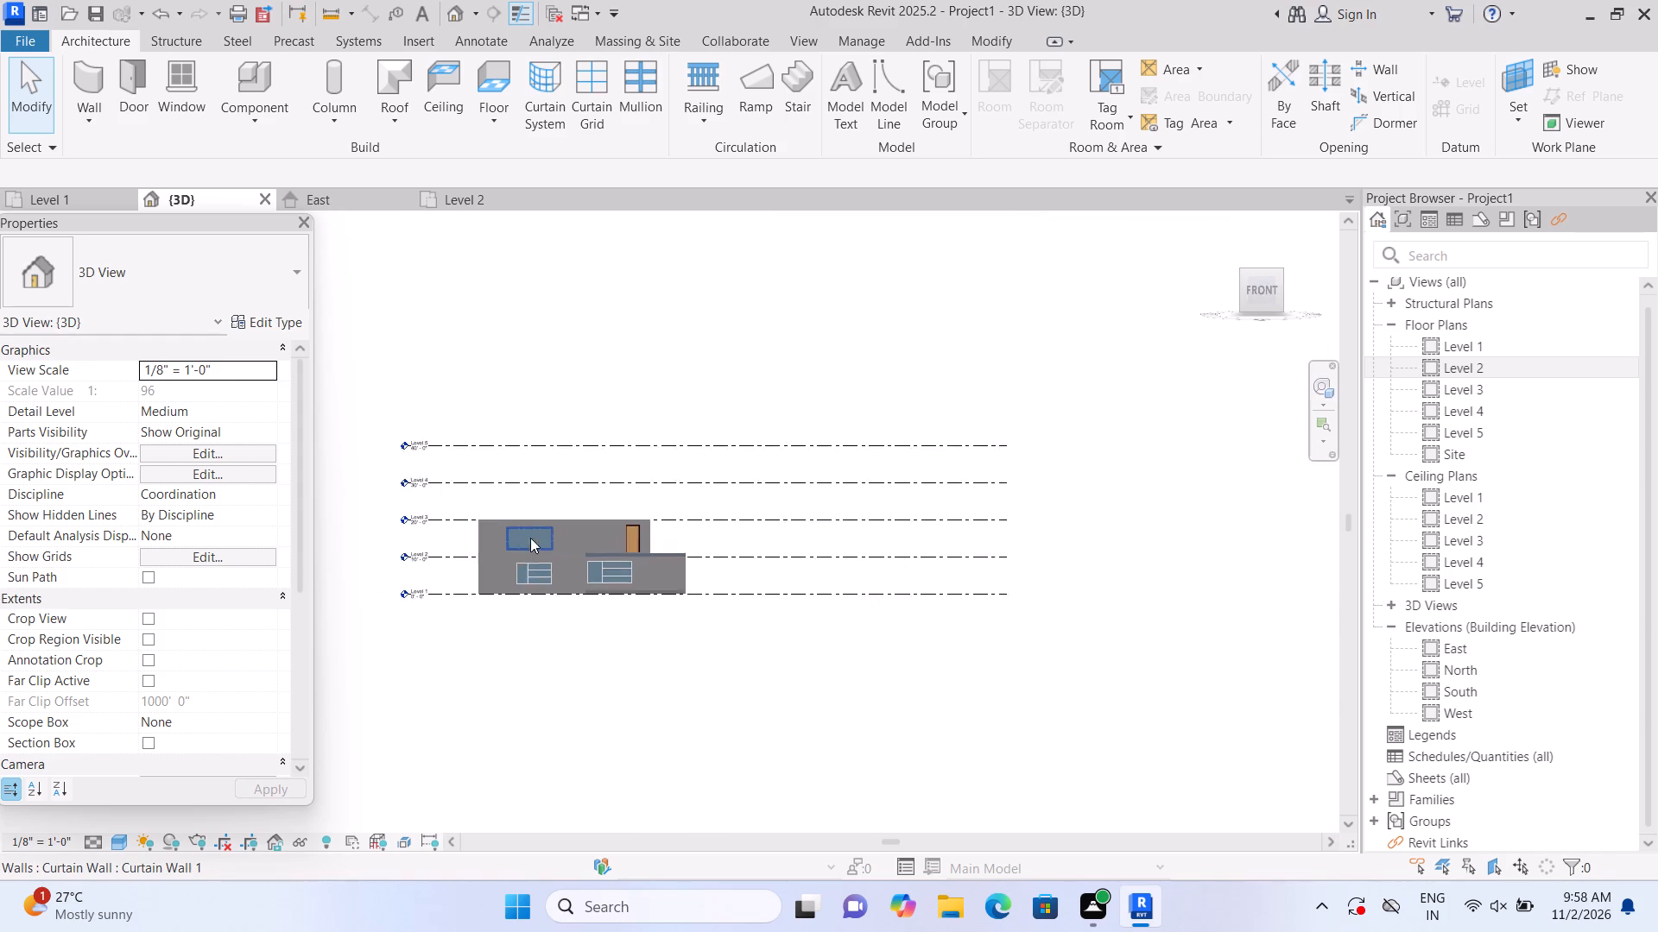
scroll(530, 538, "up", 12)
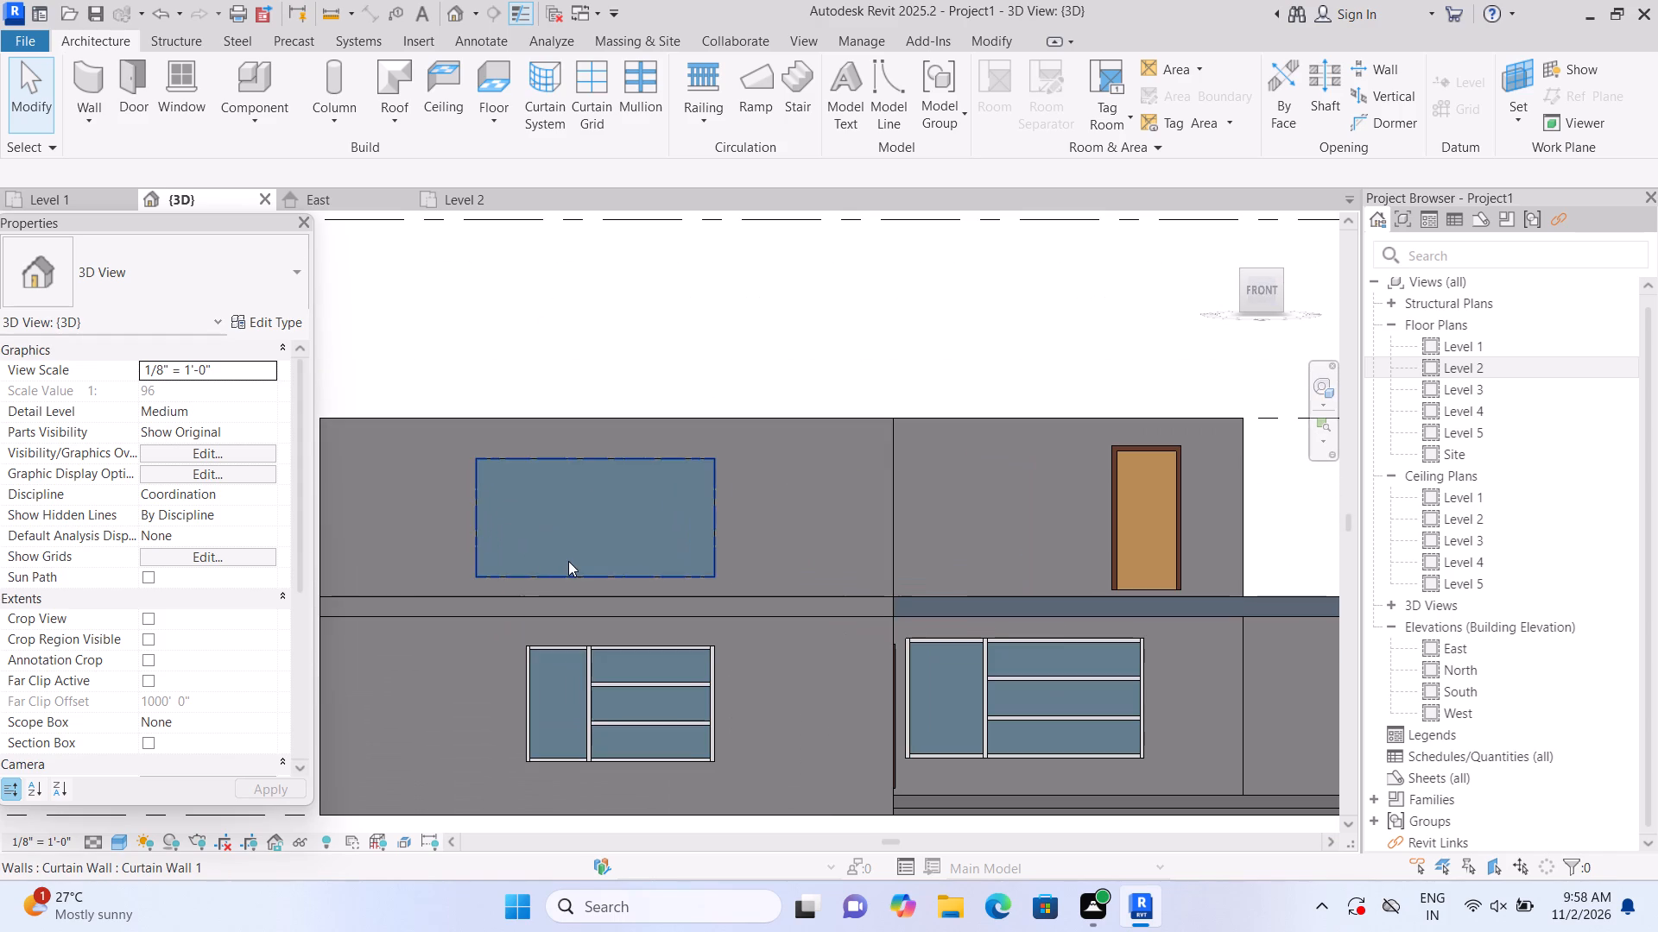
left_click(568, 561)
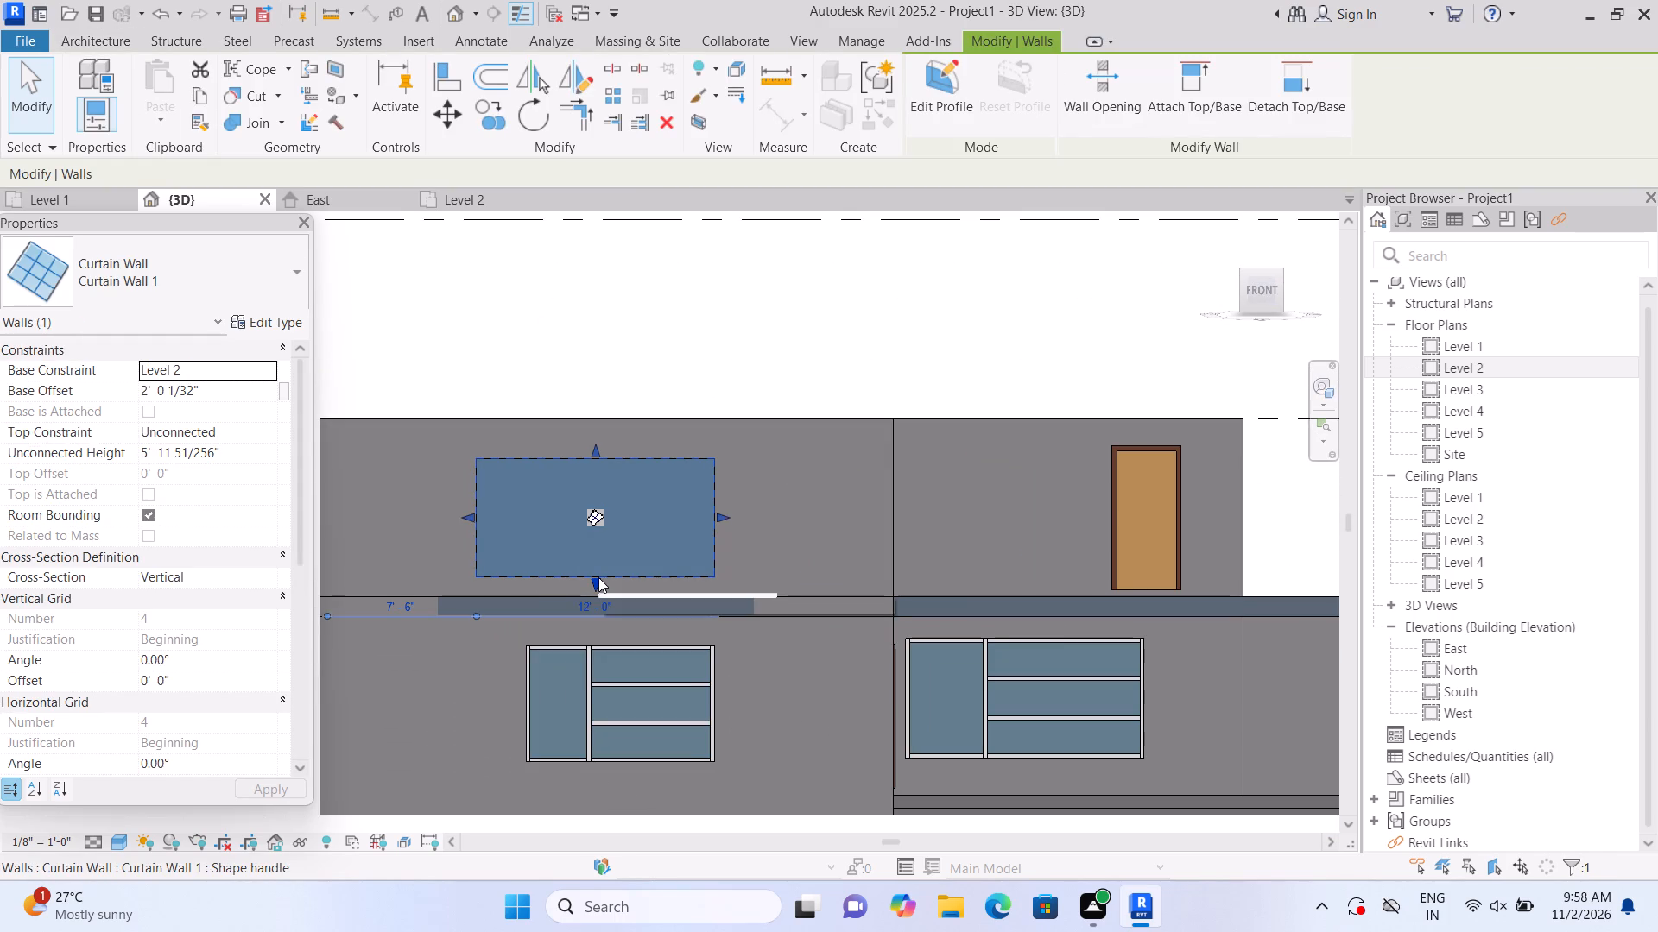
left_click(598, 577)
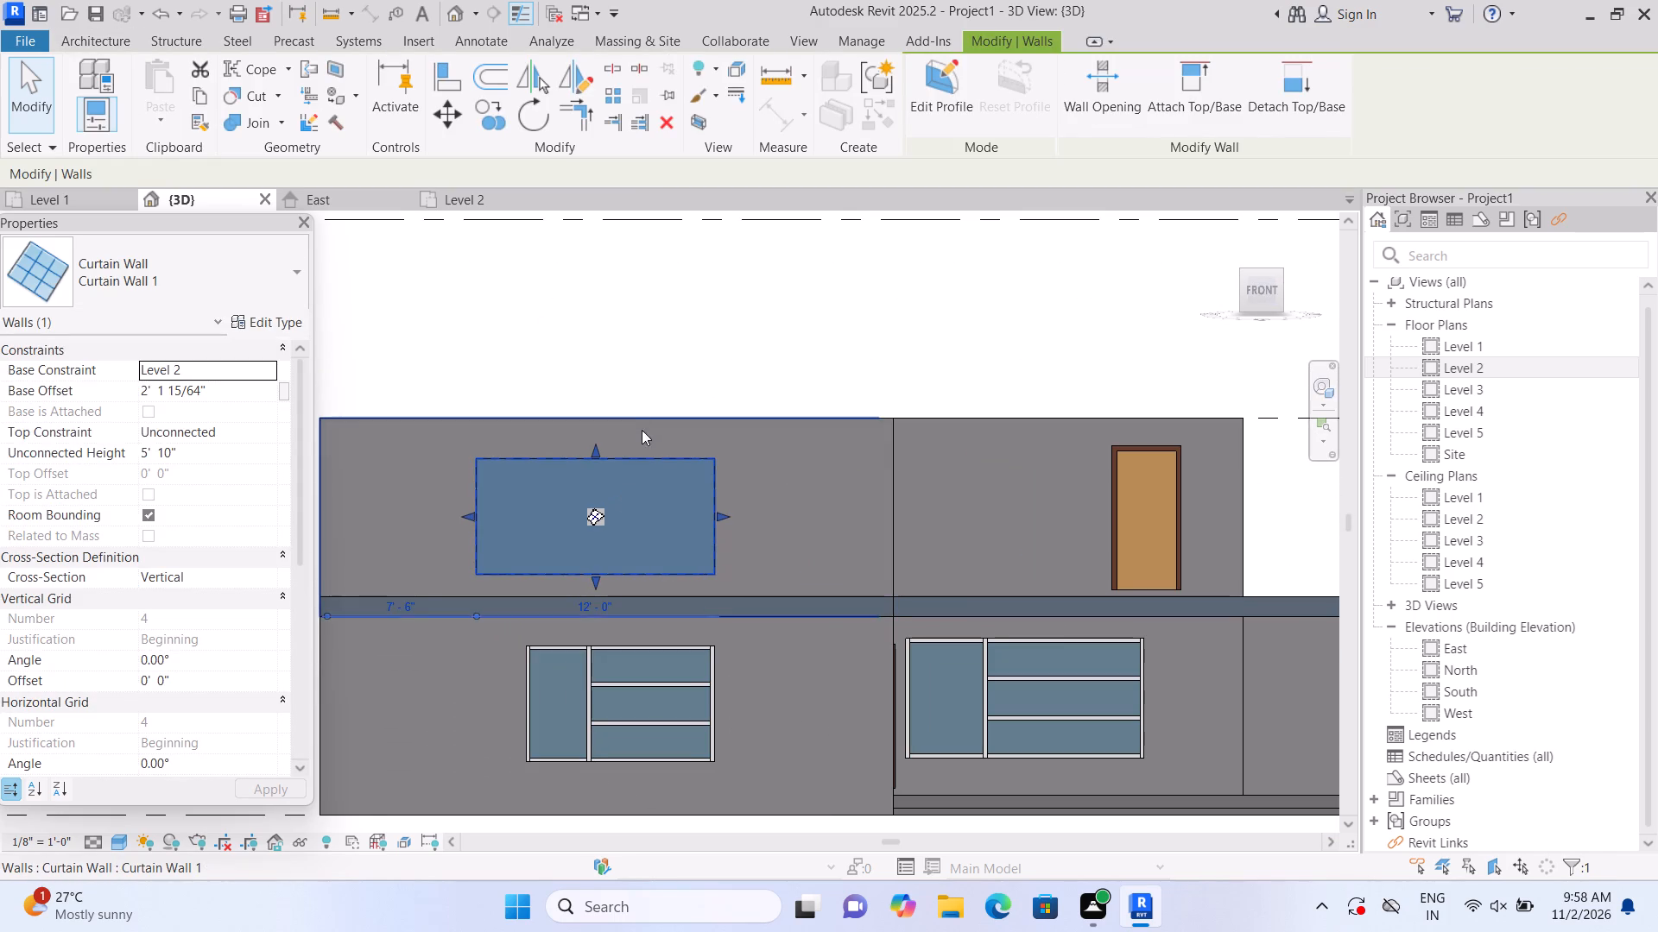
left_click(650, 371)
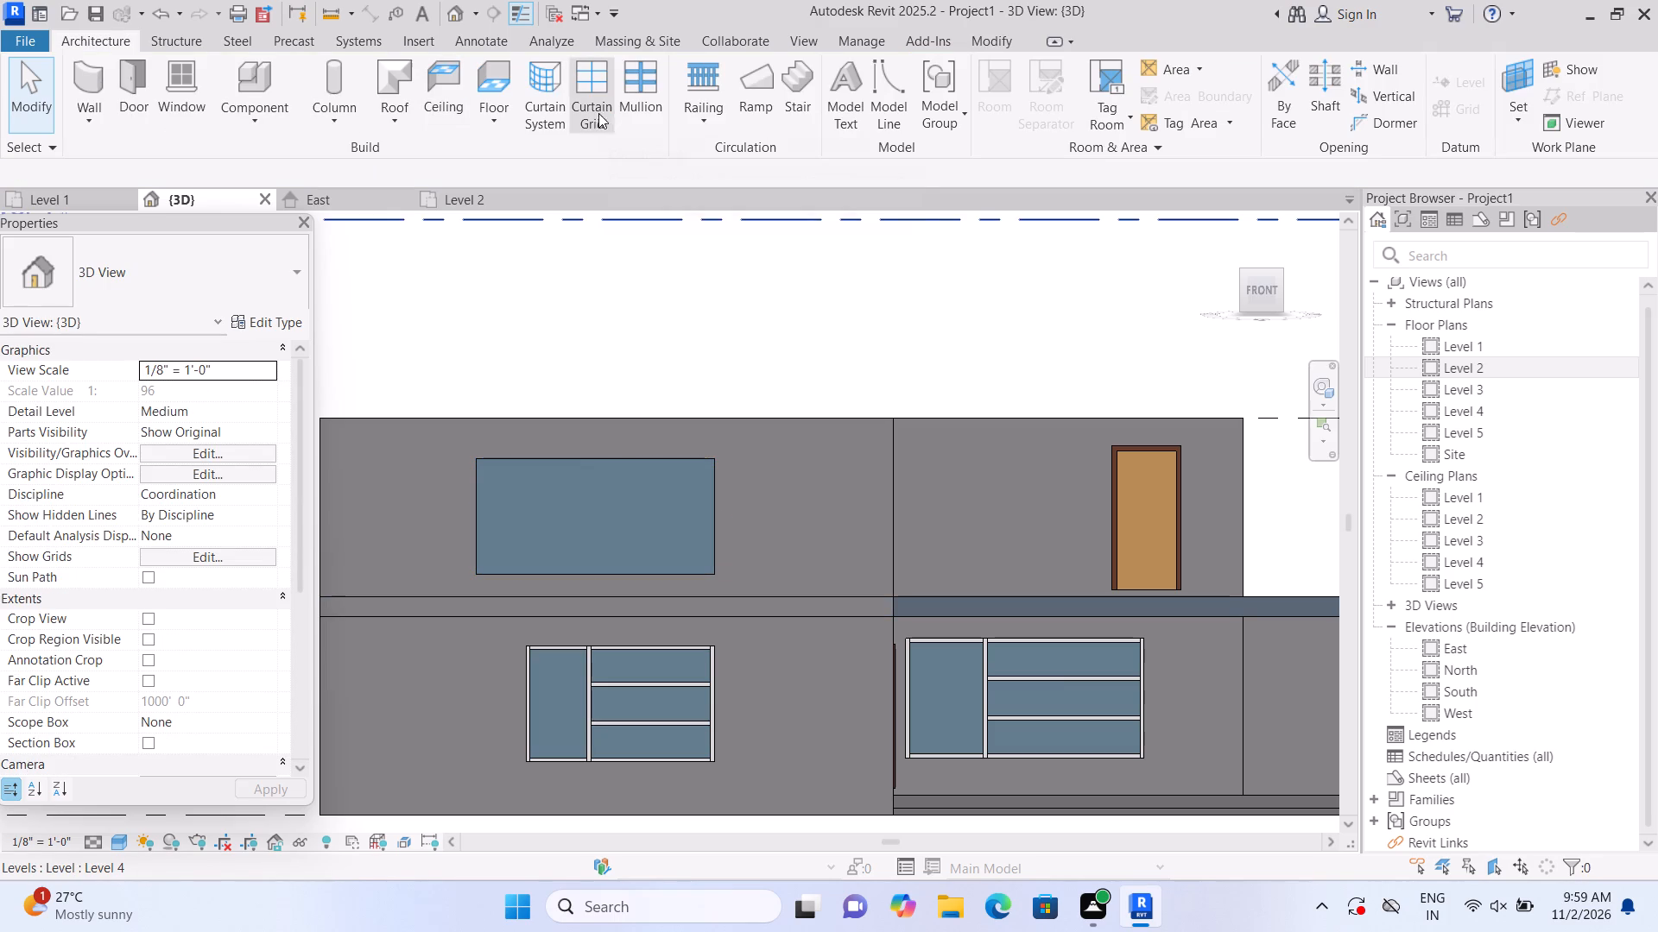
Add a vertical curtain grid line through the Level 2 curtain wall, 4'-0" from its west edge.
left_click(602, 112)
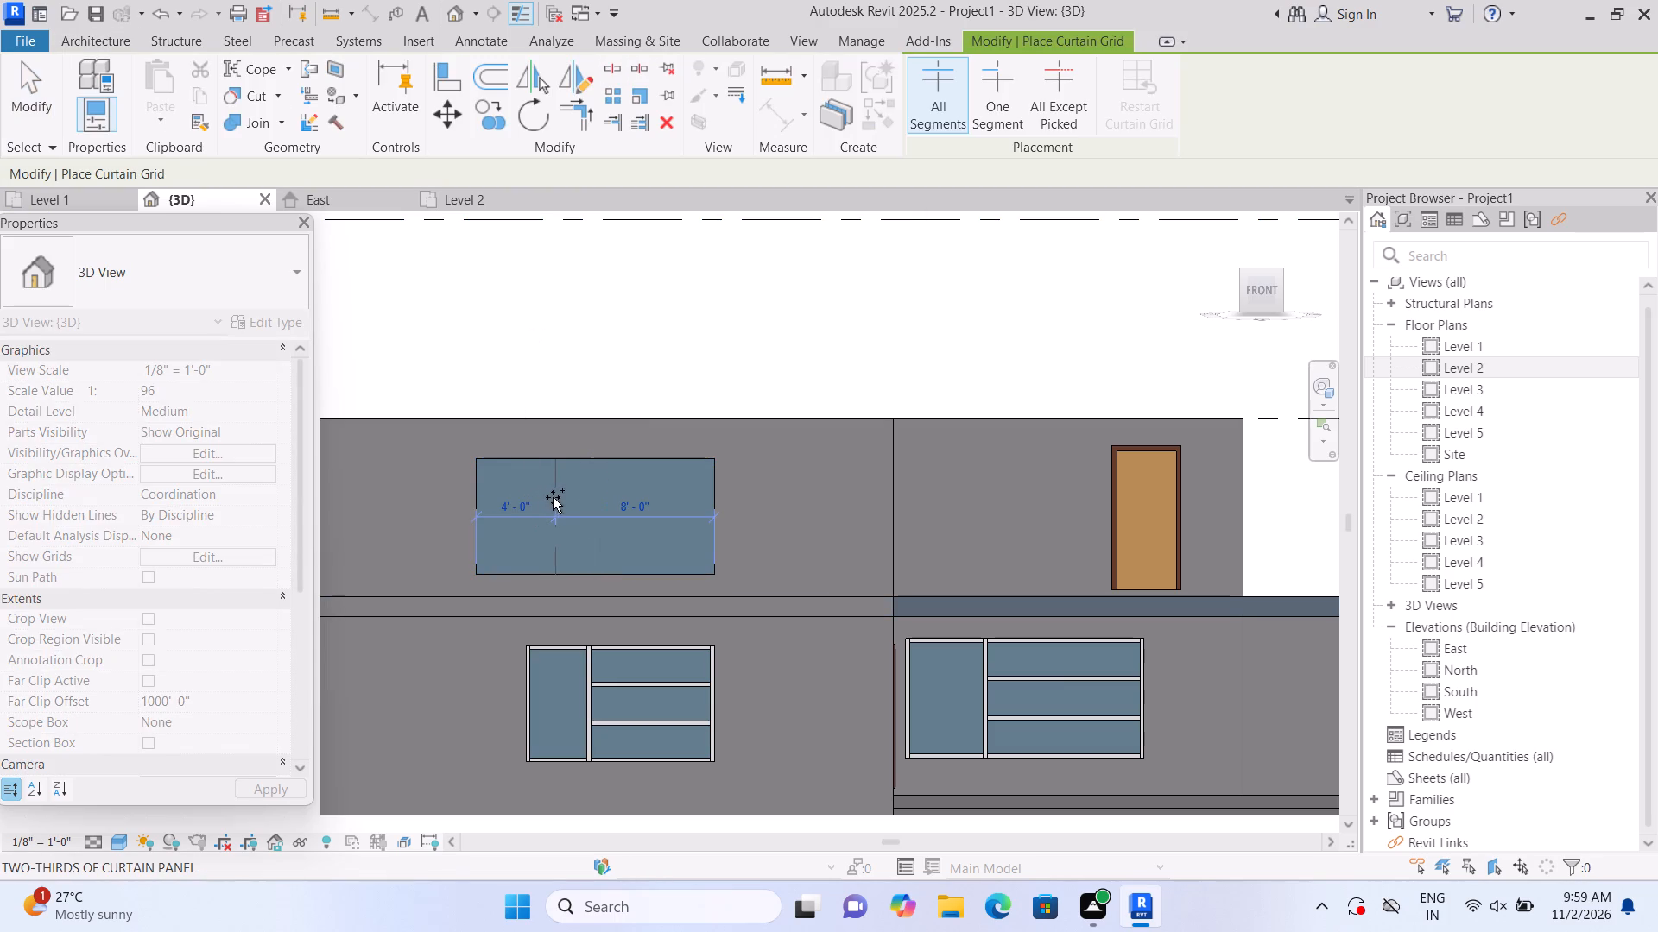
left_click(556, 497)
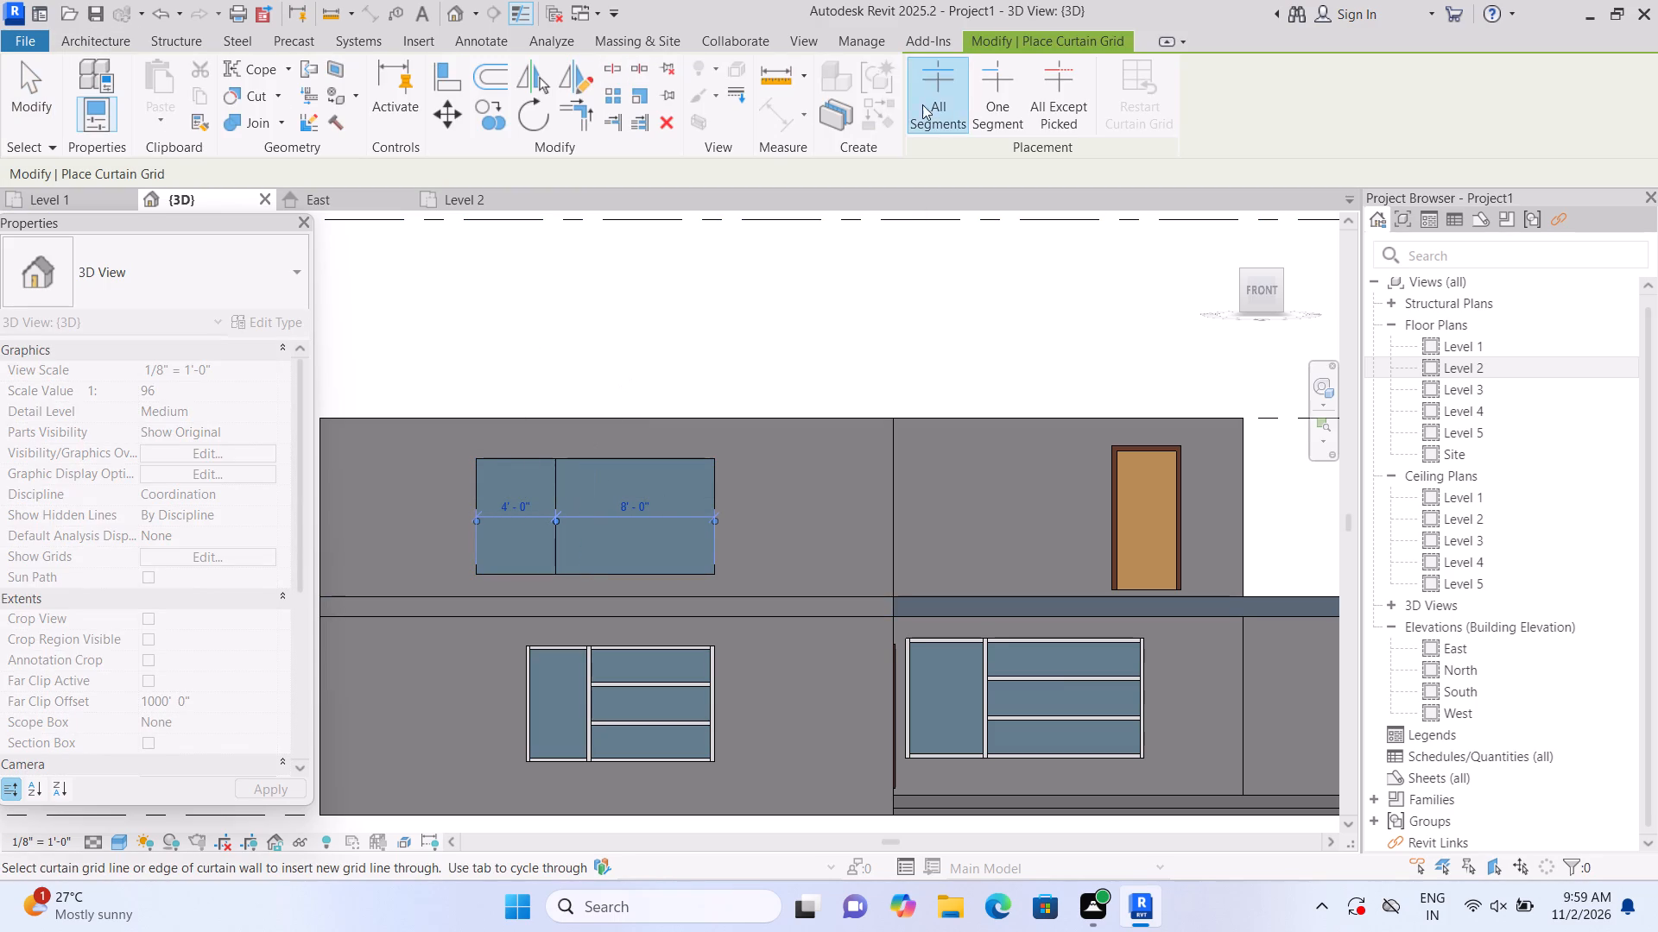
Add two one-segment horizontal grid lines dividing the Level 2 curtain wall's 8'-0" east panel into equal thirds.
left_click(1009, 116)
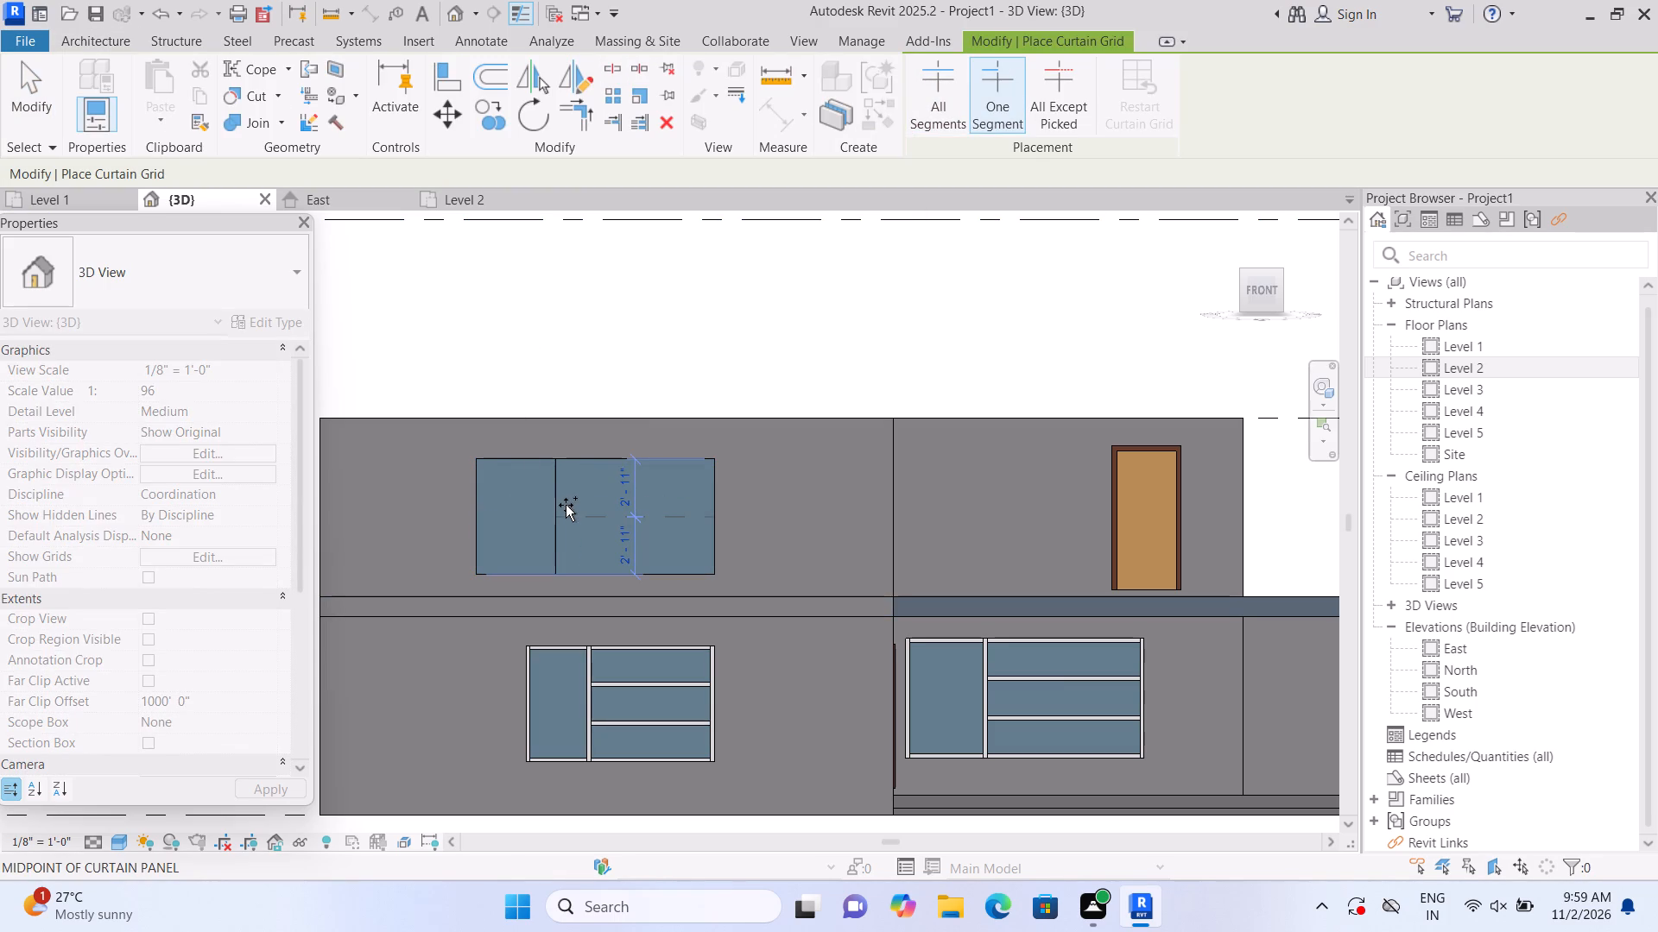
scroll(566, 502, "up", 2)
left_click(568, 494)
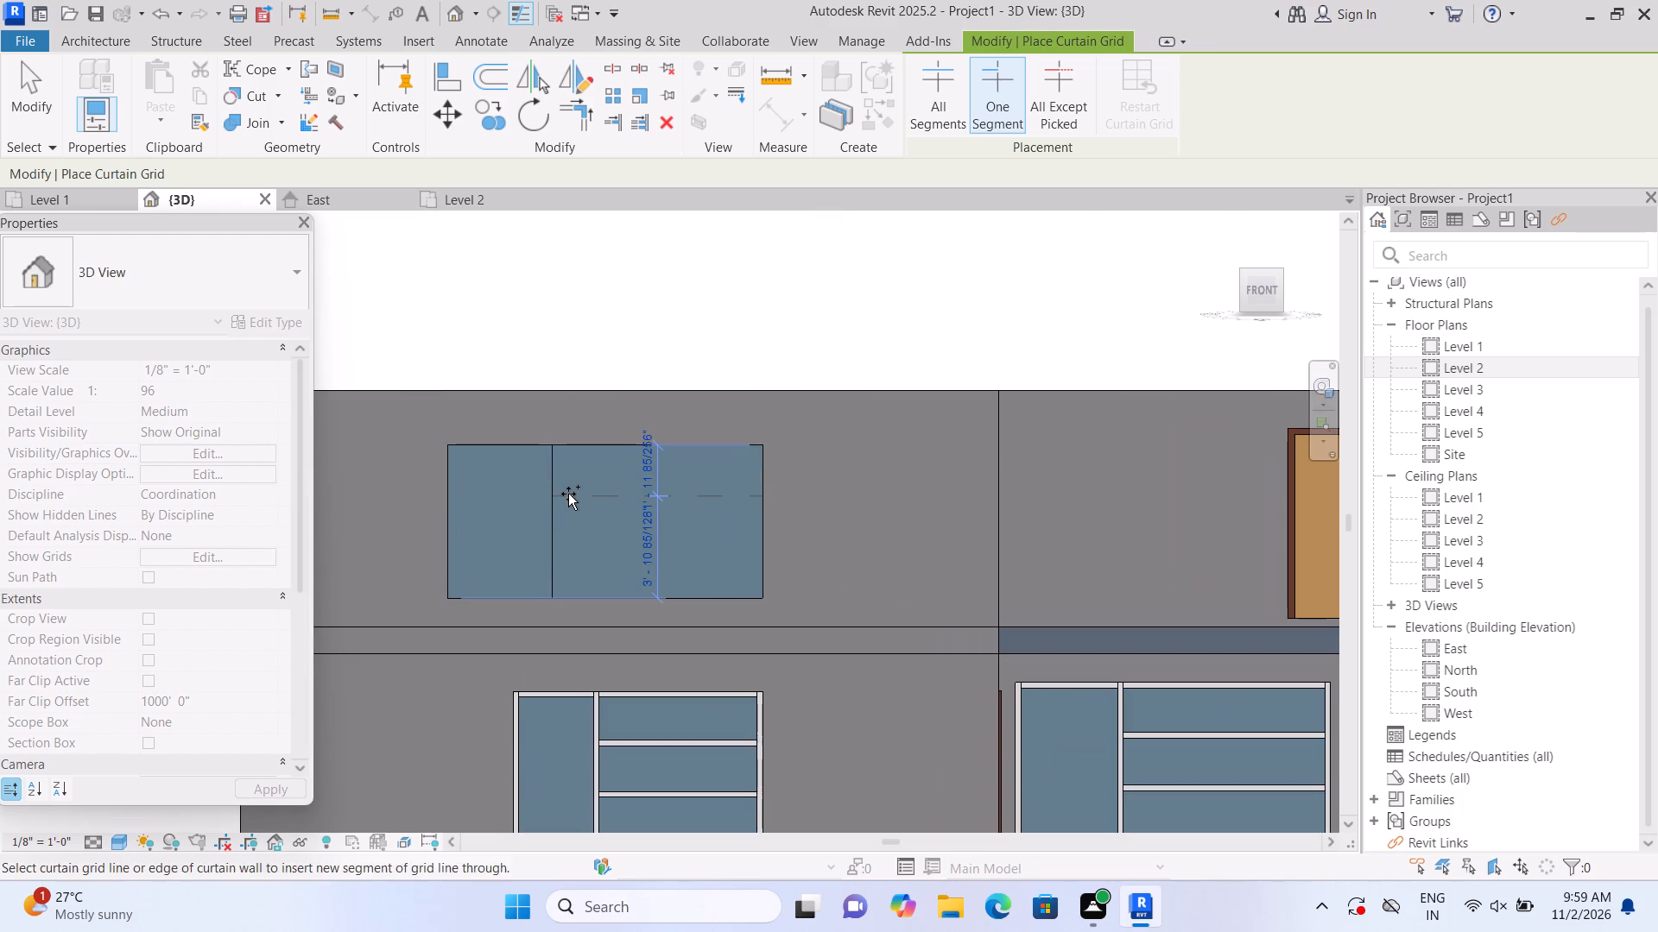
left_click(566, 541)
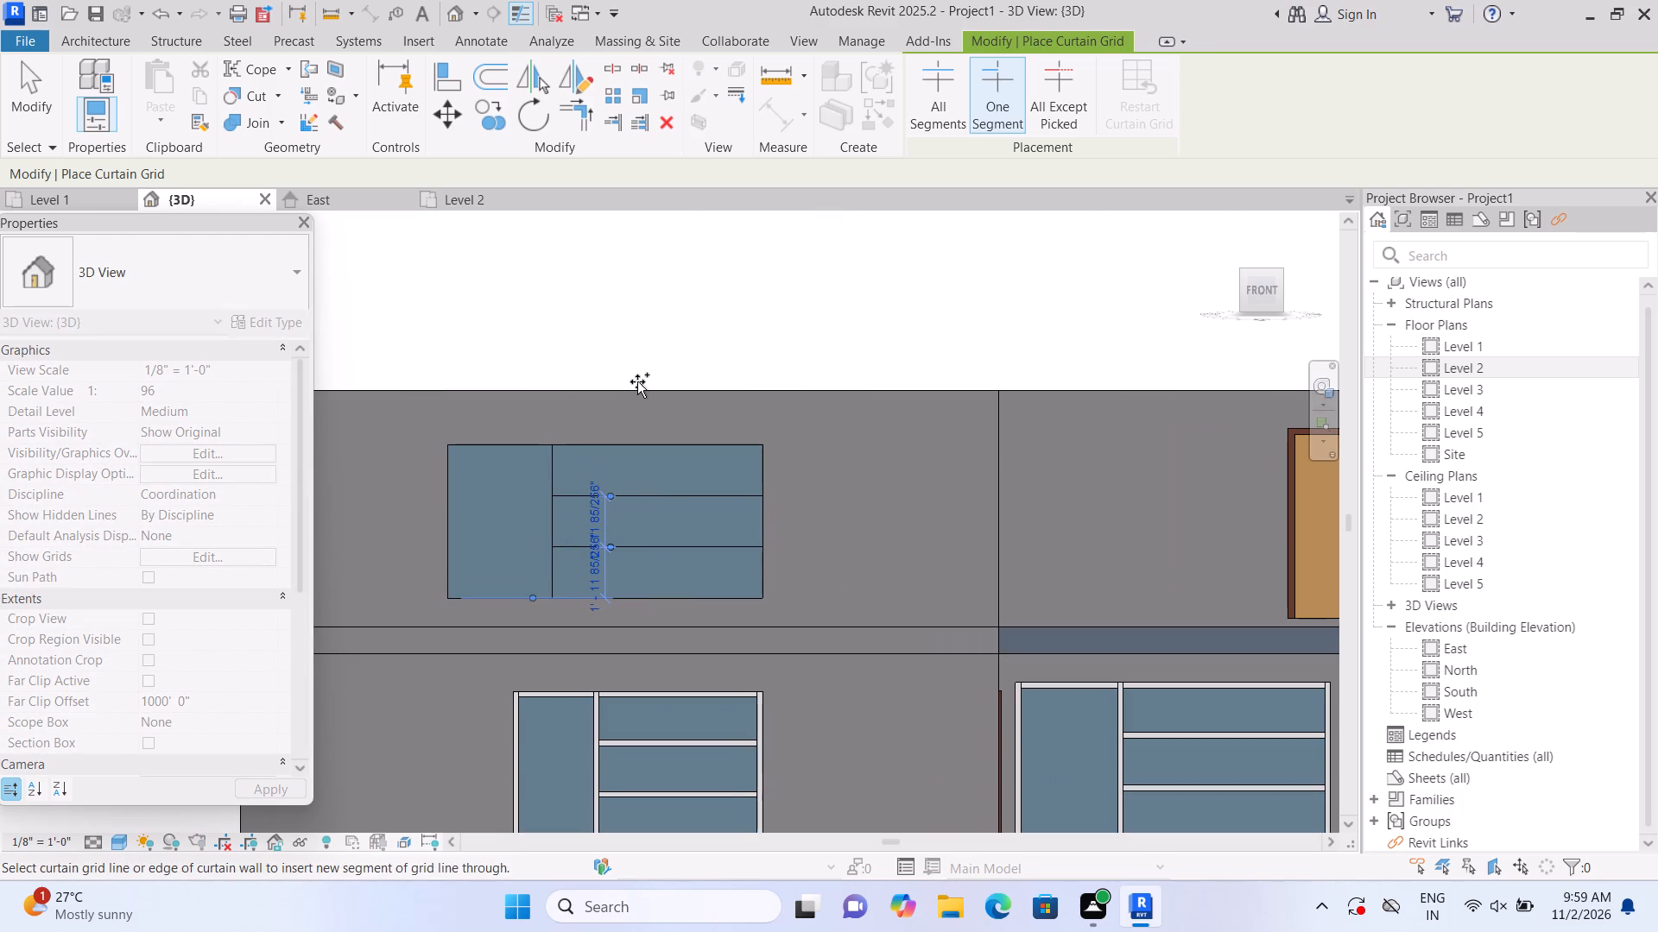
key("Escape")
key("Escape")
scroll(640, 377, "down", 3)
scroll(626, 391, "up", 1)
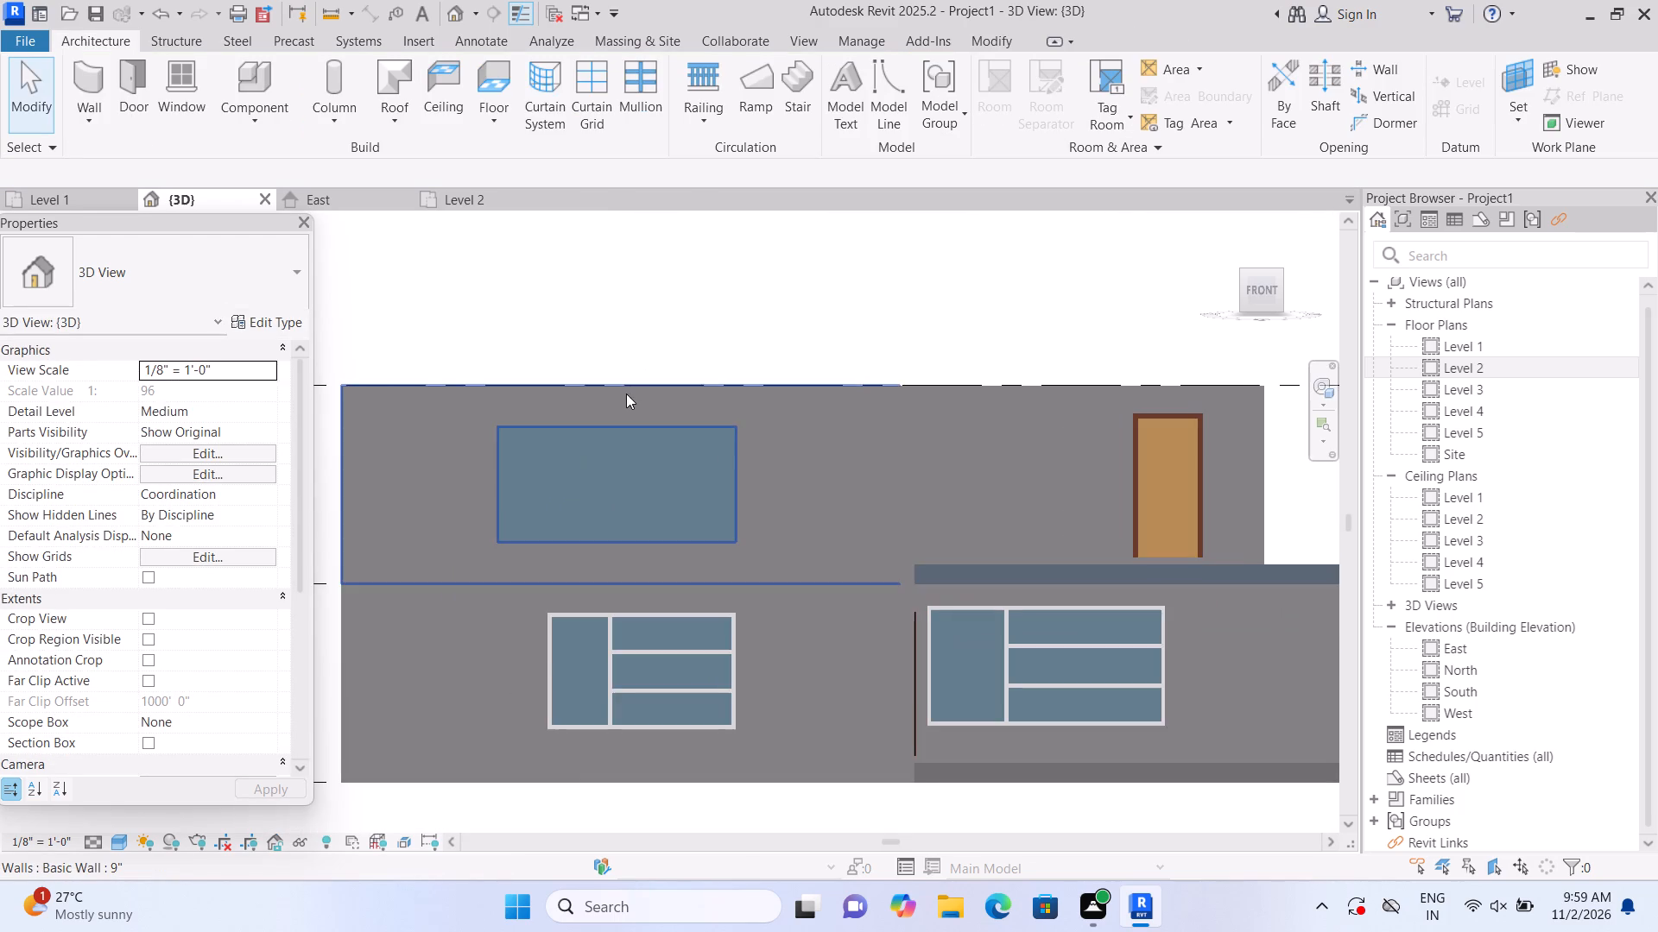
Place 2.5" x 5" rectangular mullions on all four edges and all interior grid lines of the Level 2 curtain wall.
left_click(654, 109)
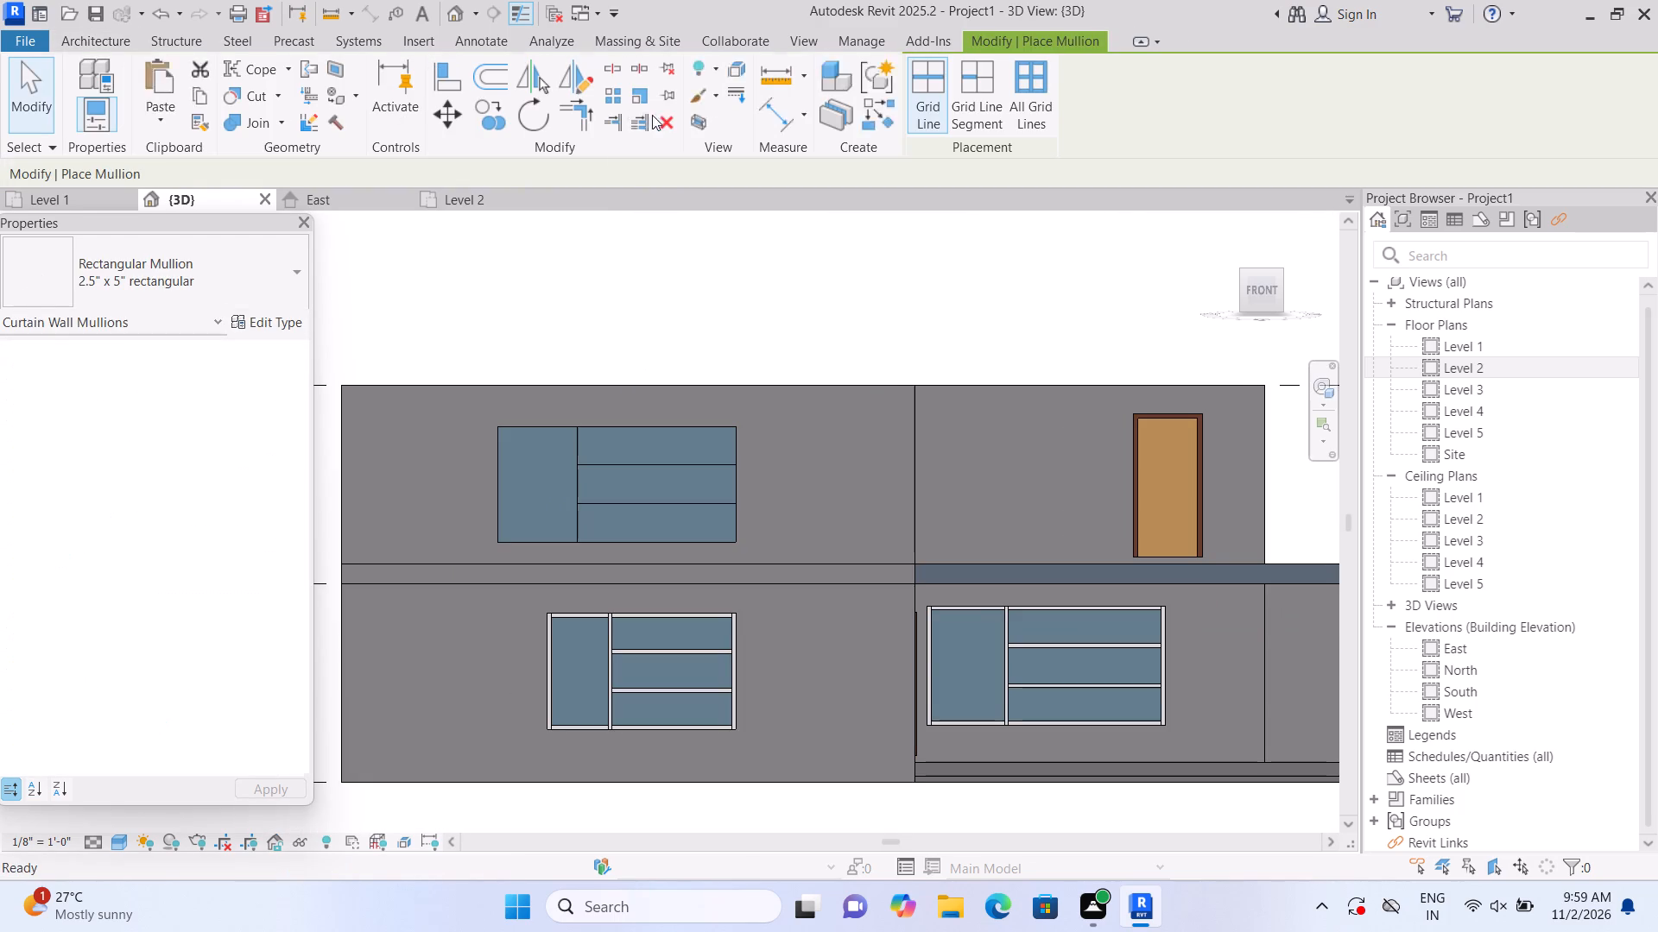
left_click(681, 423)
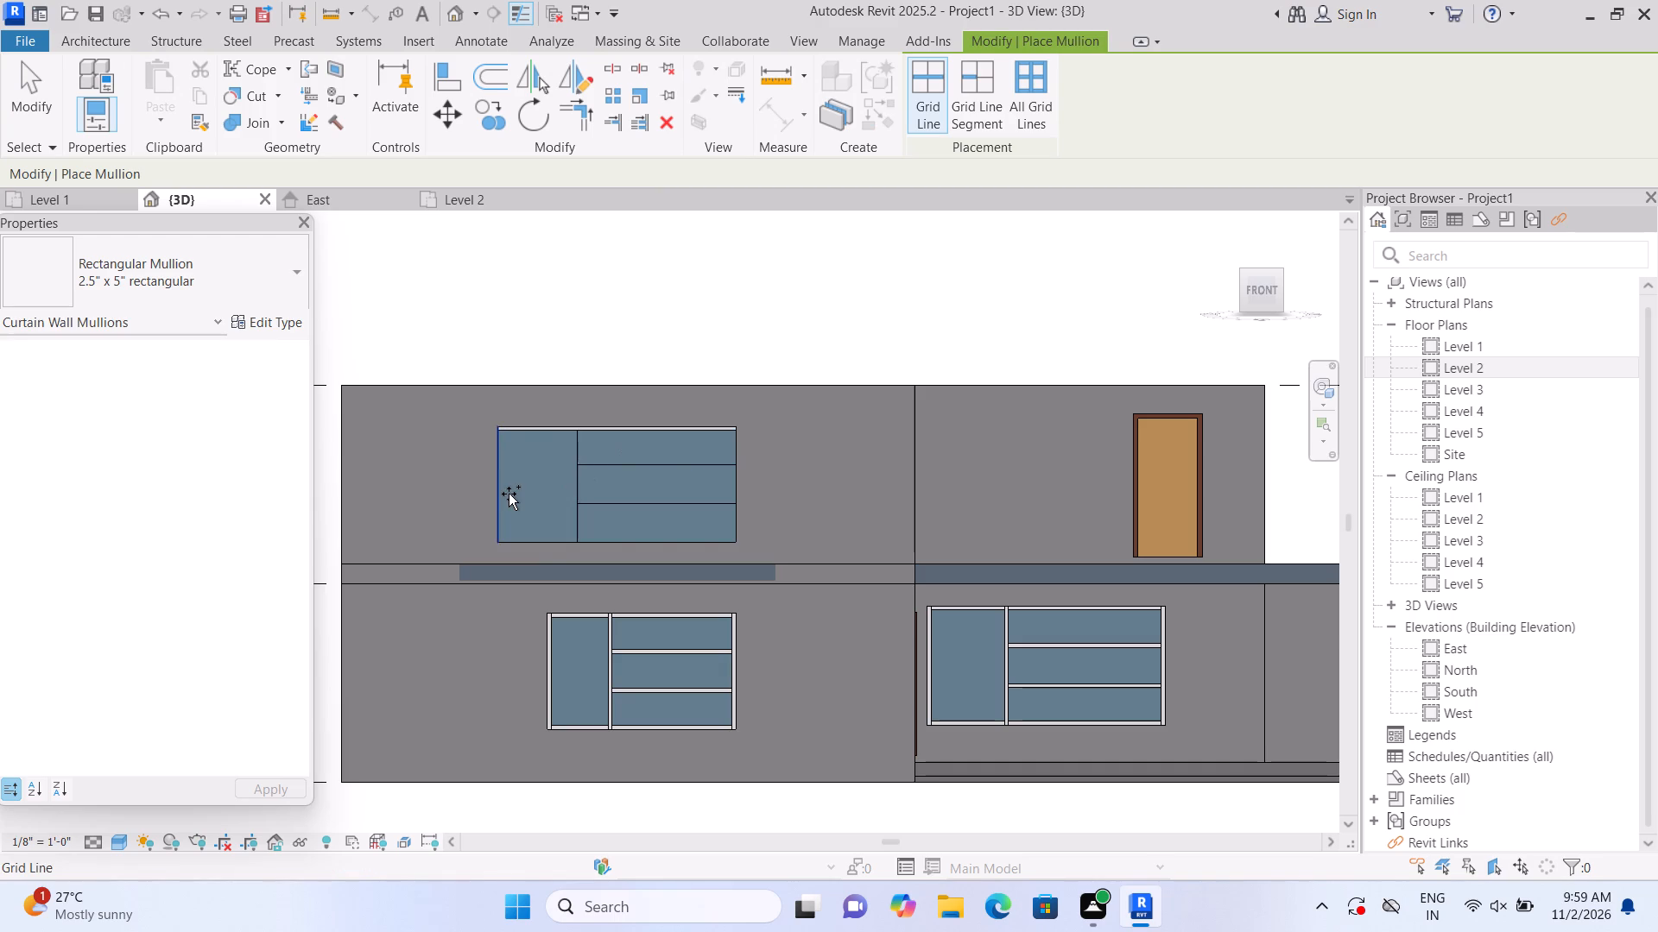
left_click(509, 494)
left_click(544, 536)
left_click(588, 477)
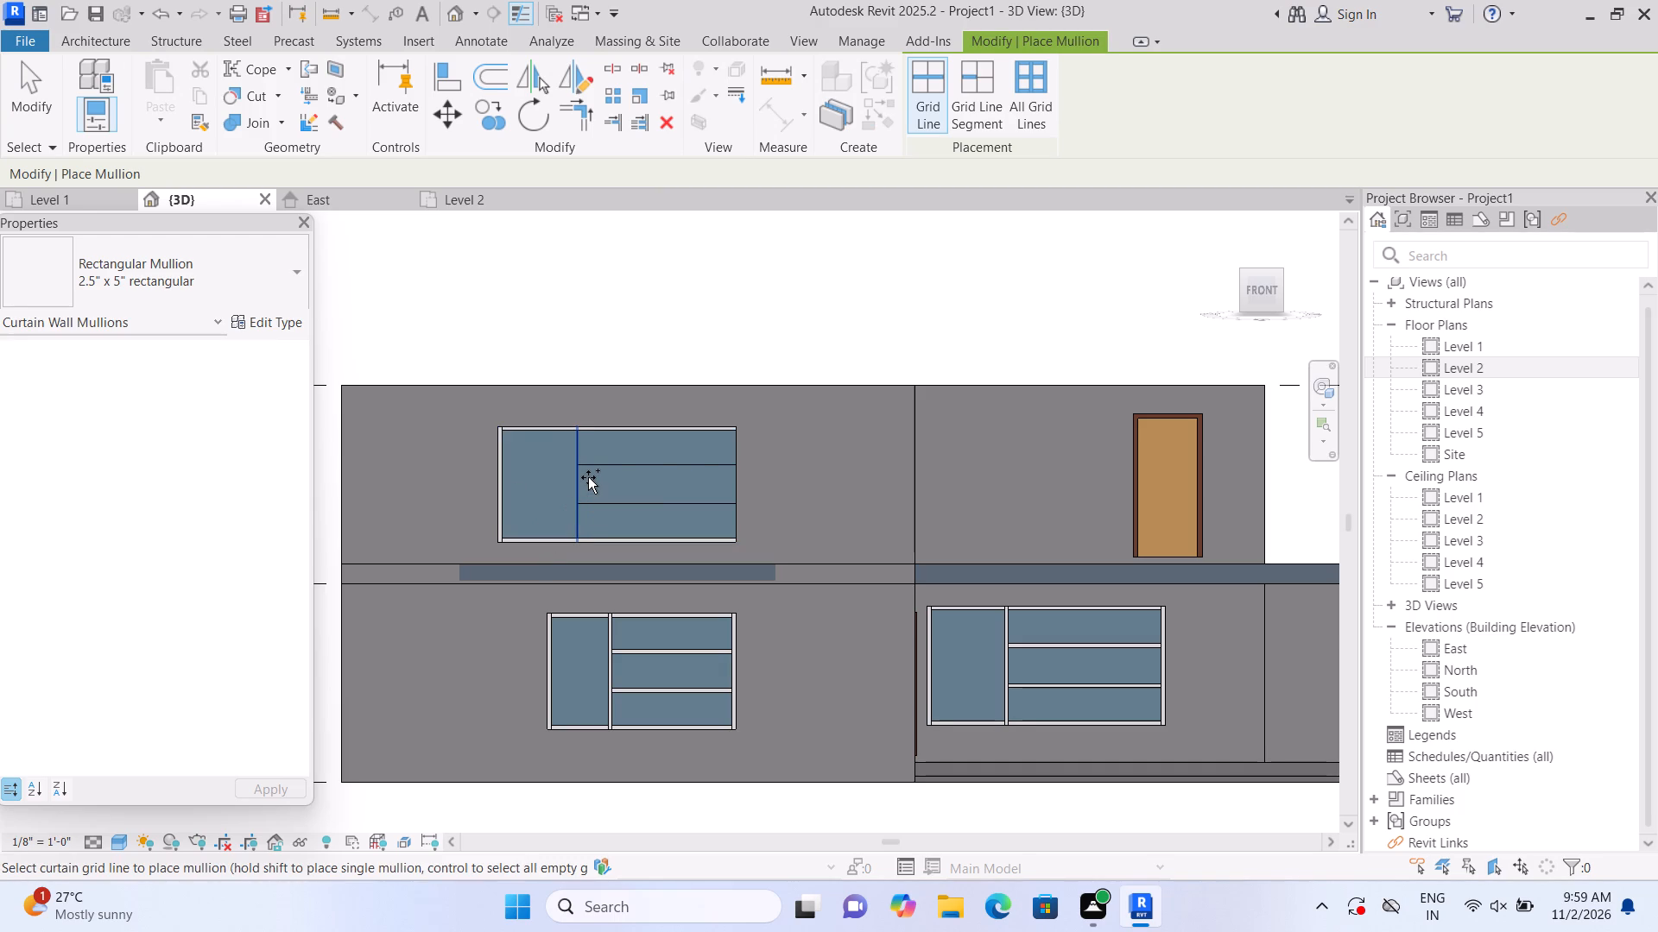
left_click(609, 463)
left_click(629, 506)
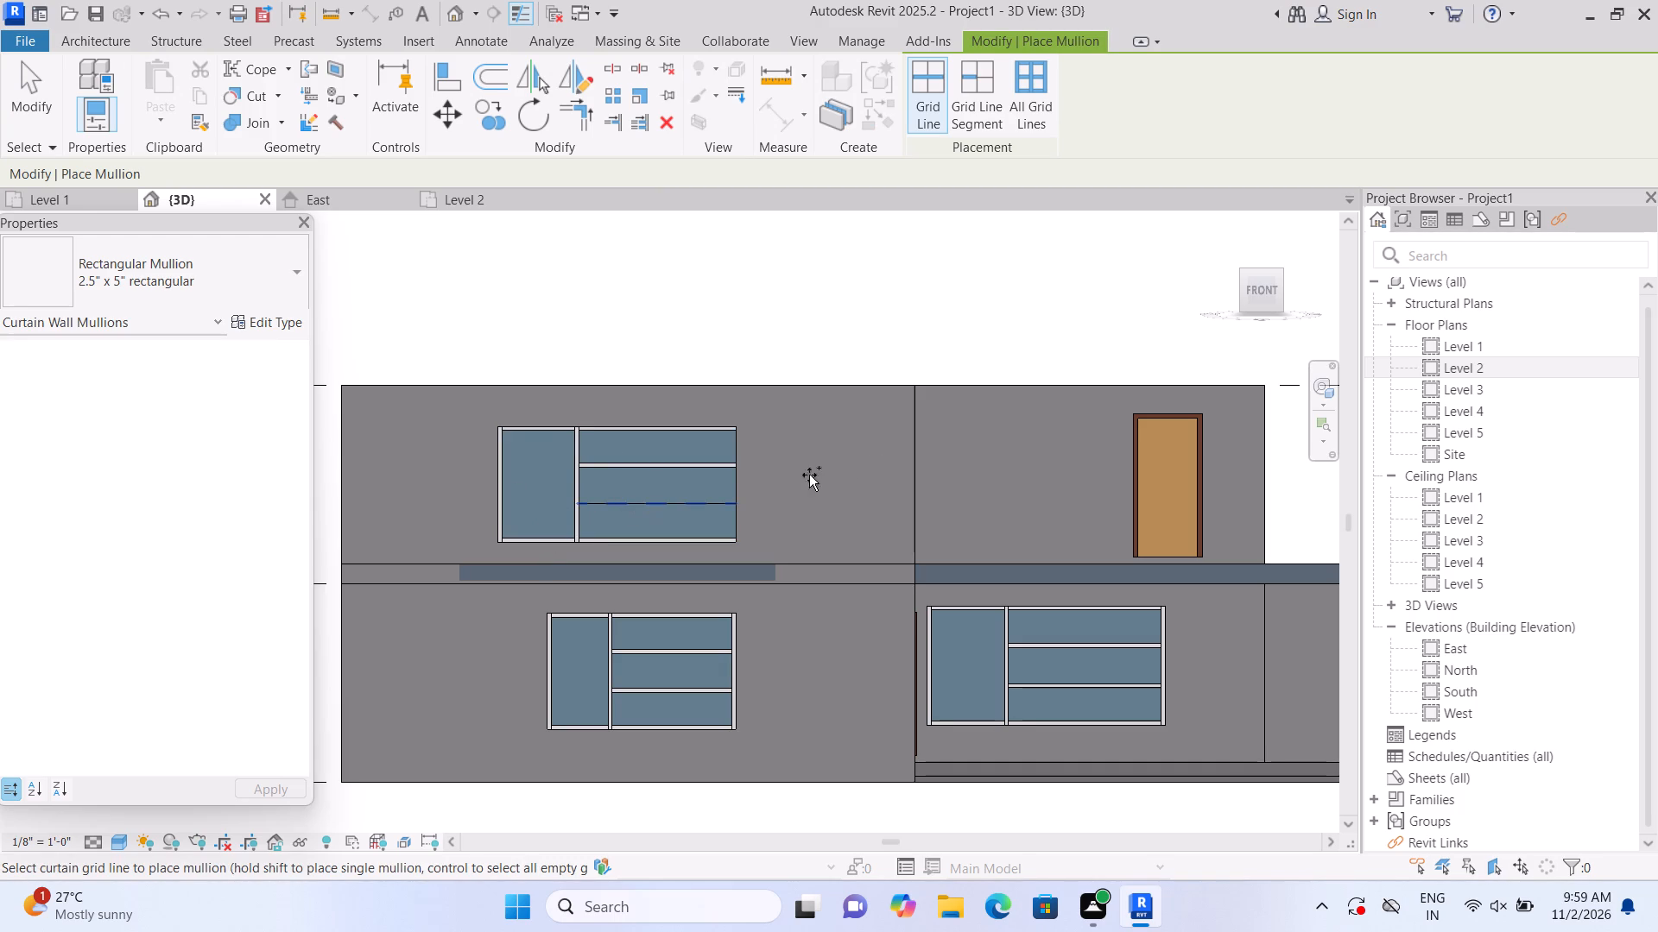
left_click(738, 476)
key("Escape")
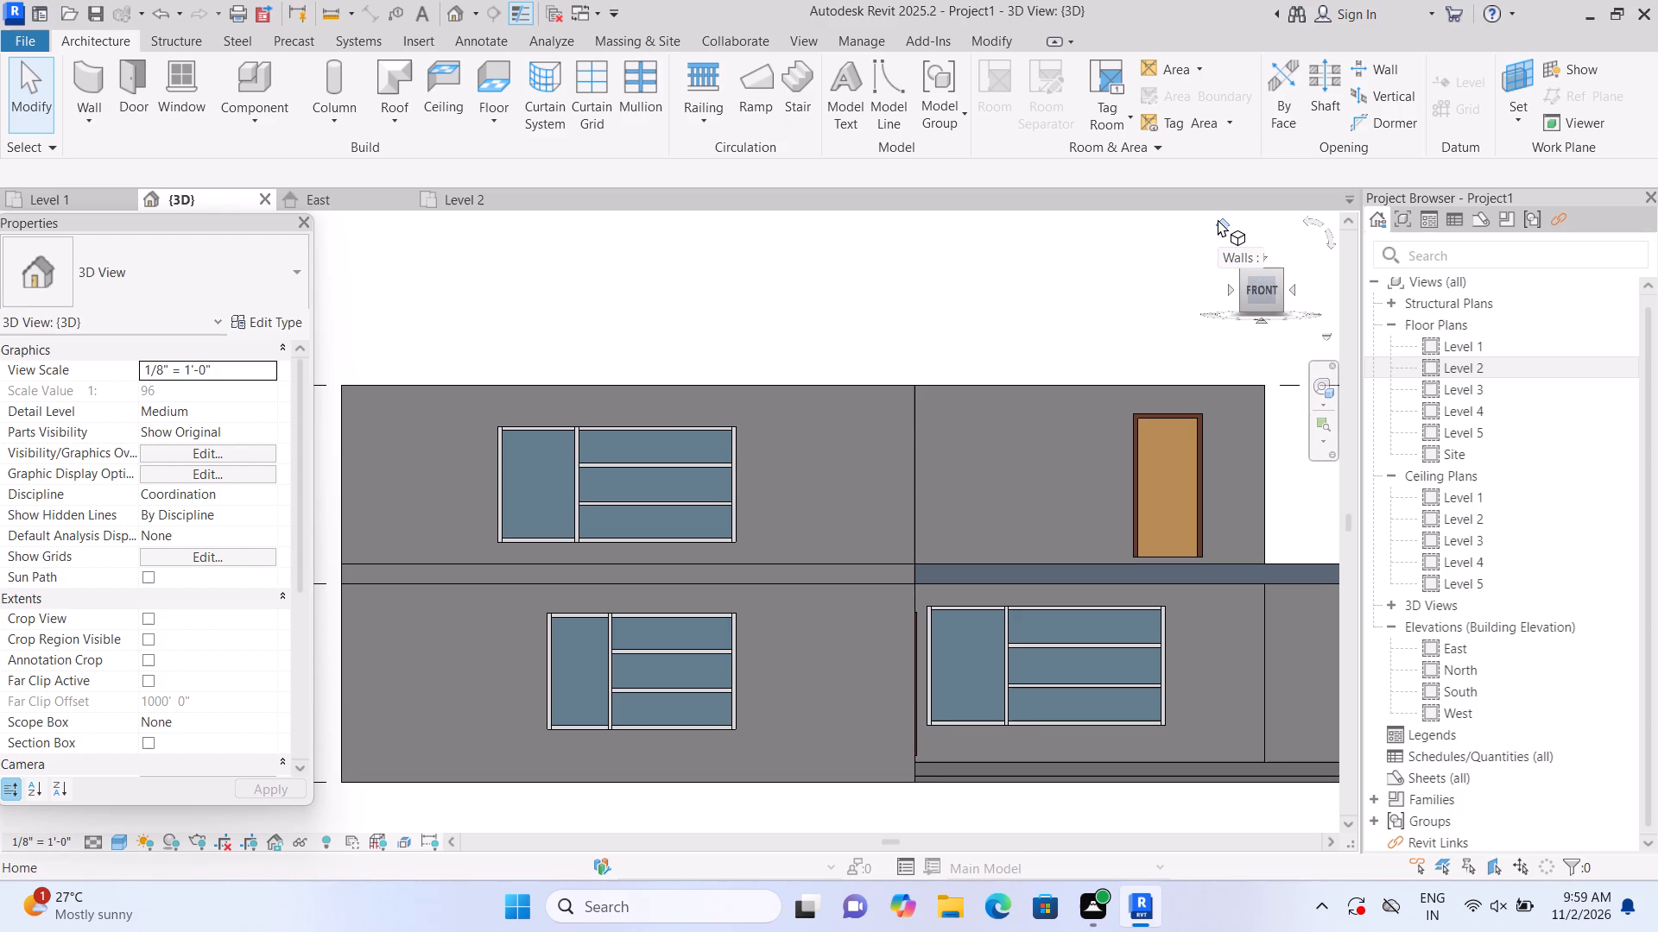
Open the Level 3 floor plan and set its underlay base level to Level 2.
left_click(1218, 219)
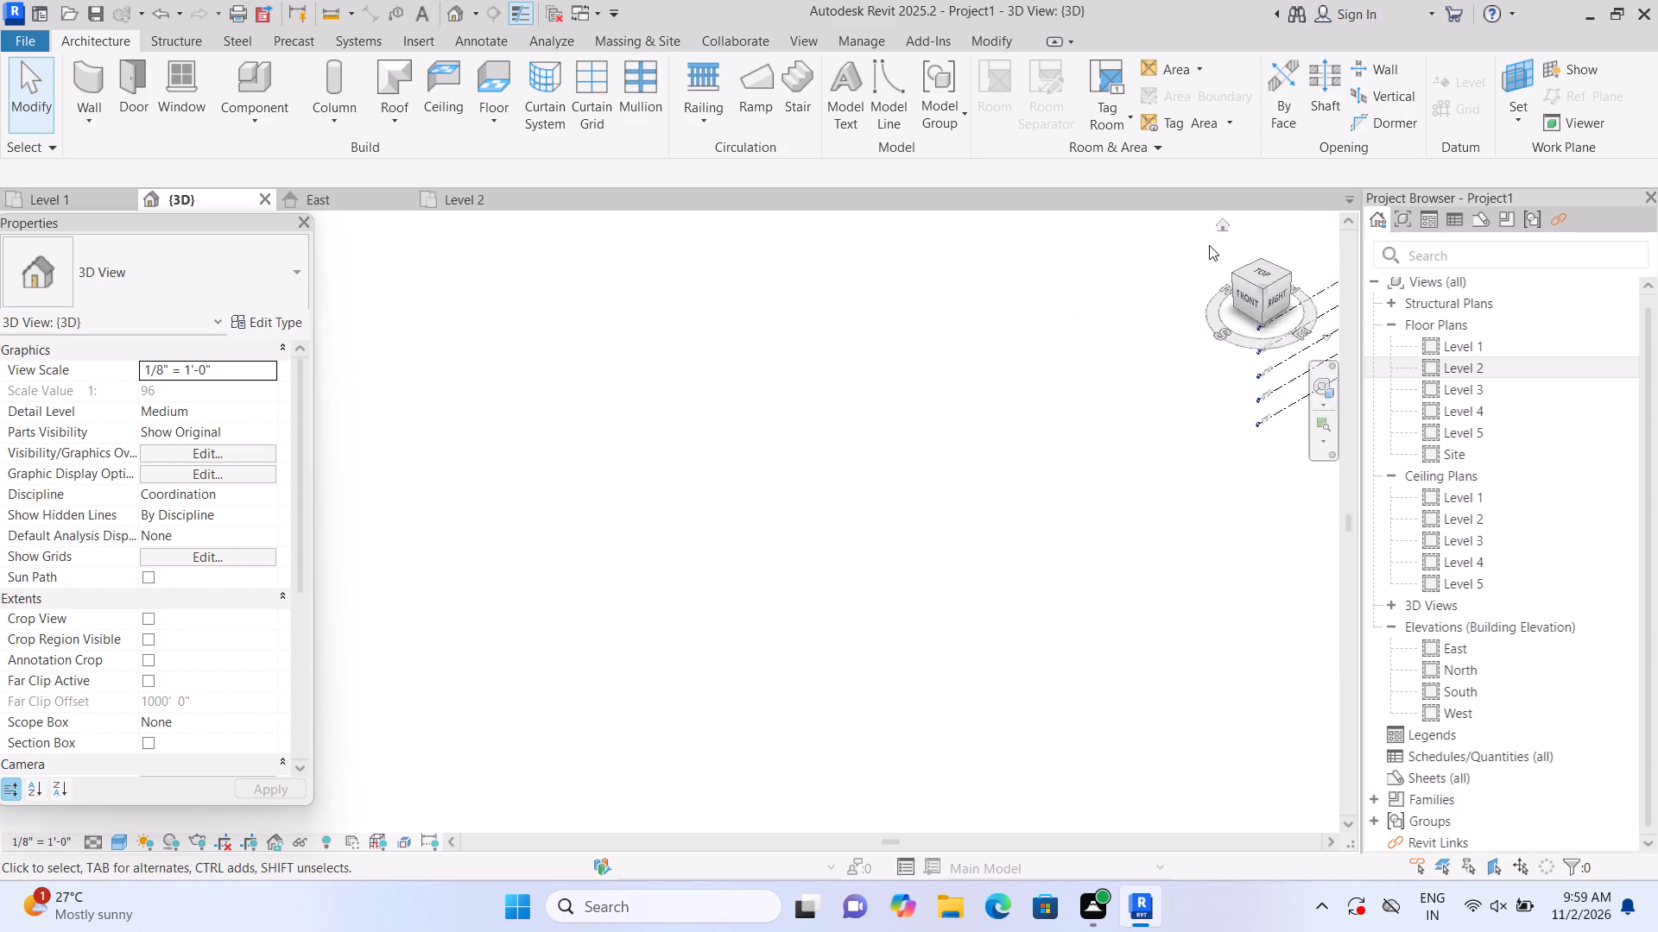
scroll(729, 481, "up", 2)
middle_click_drag(514, 502, 699, 460)
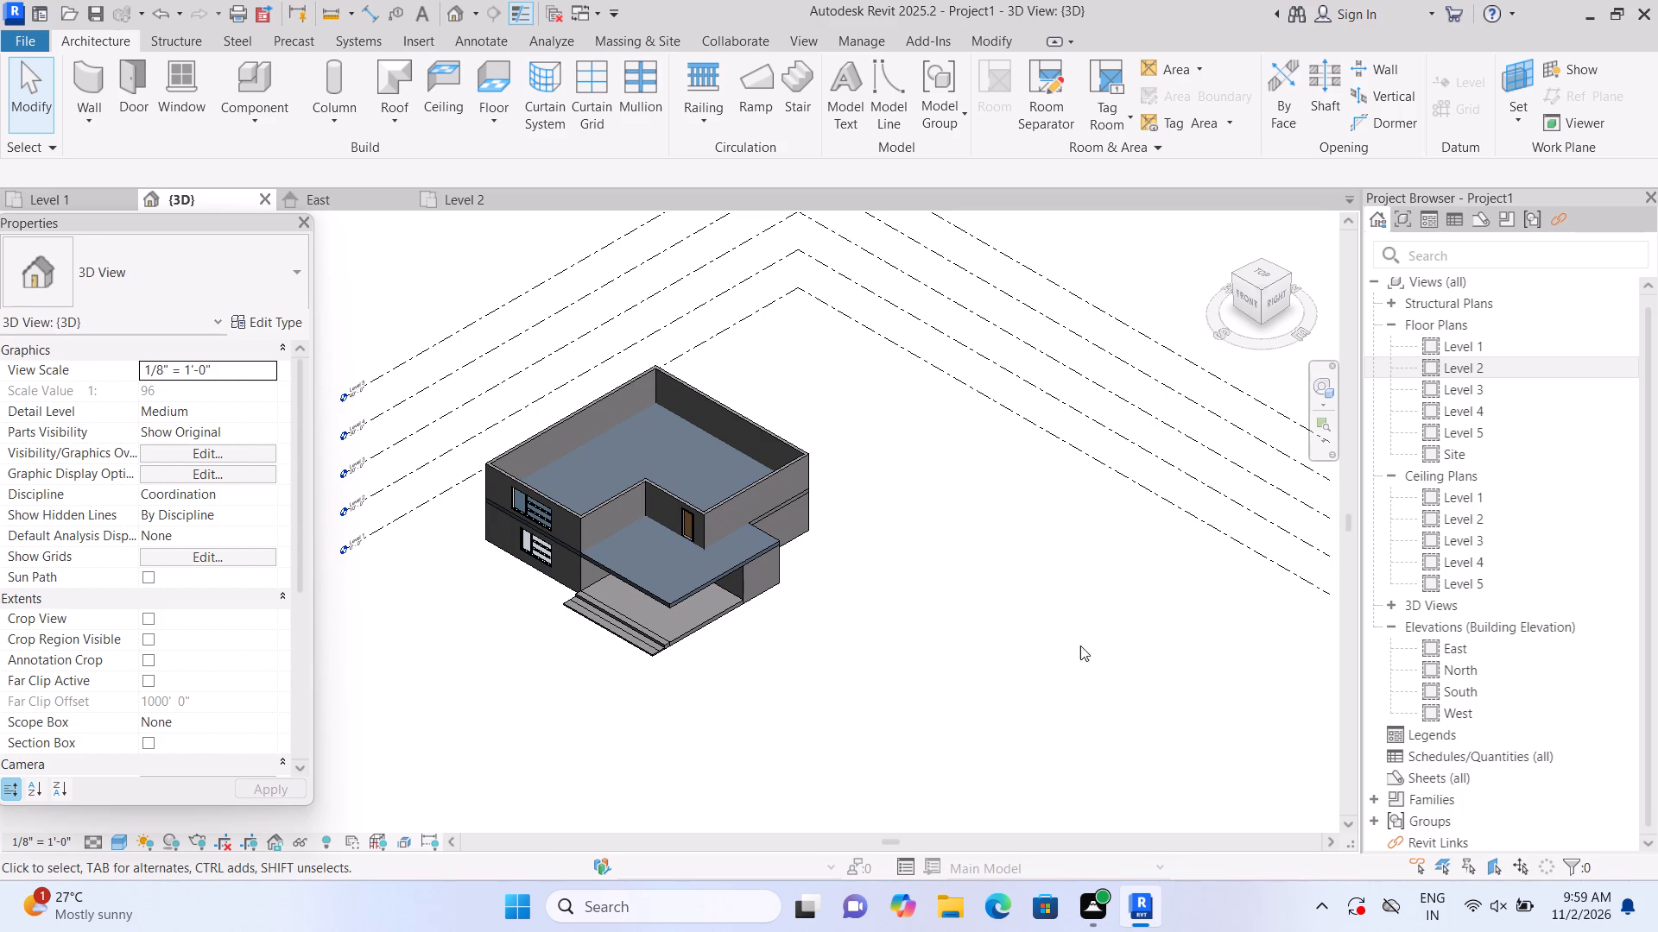
scroll(848, 606, "up", 1)
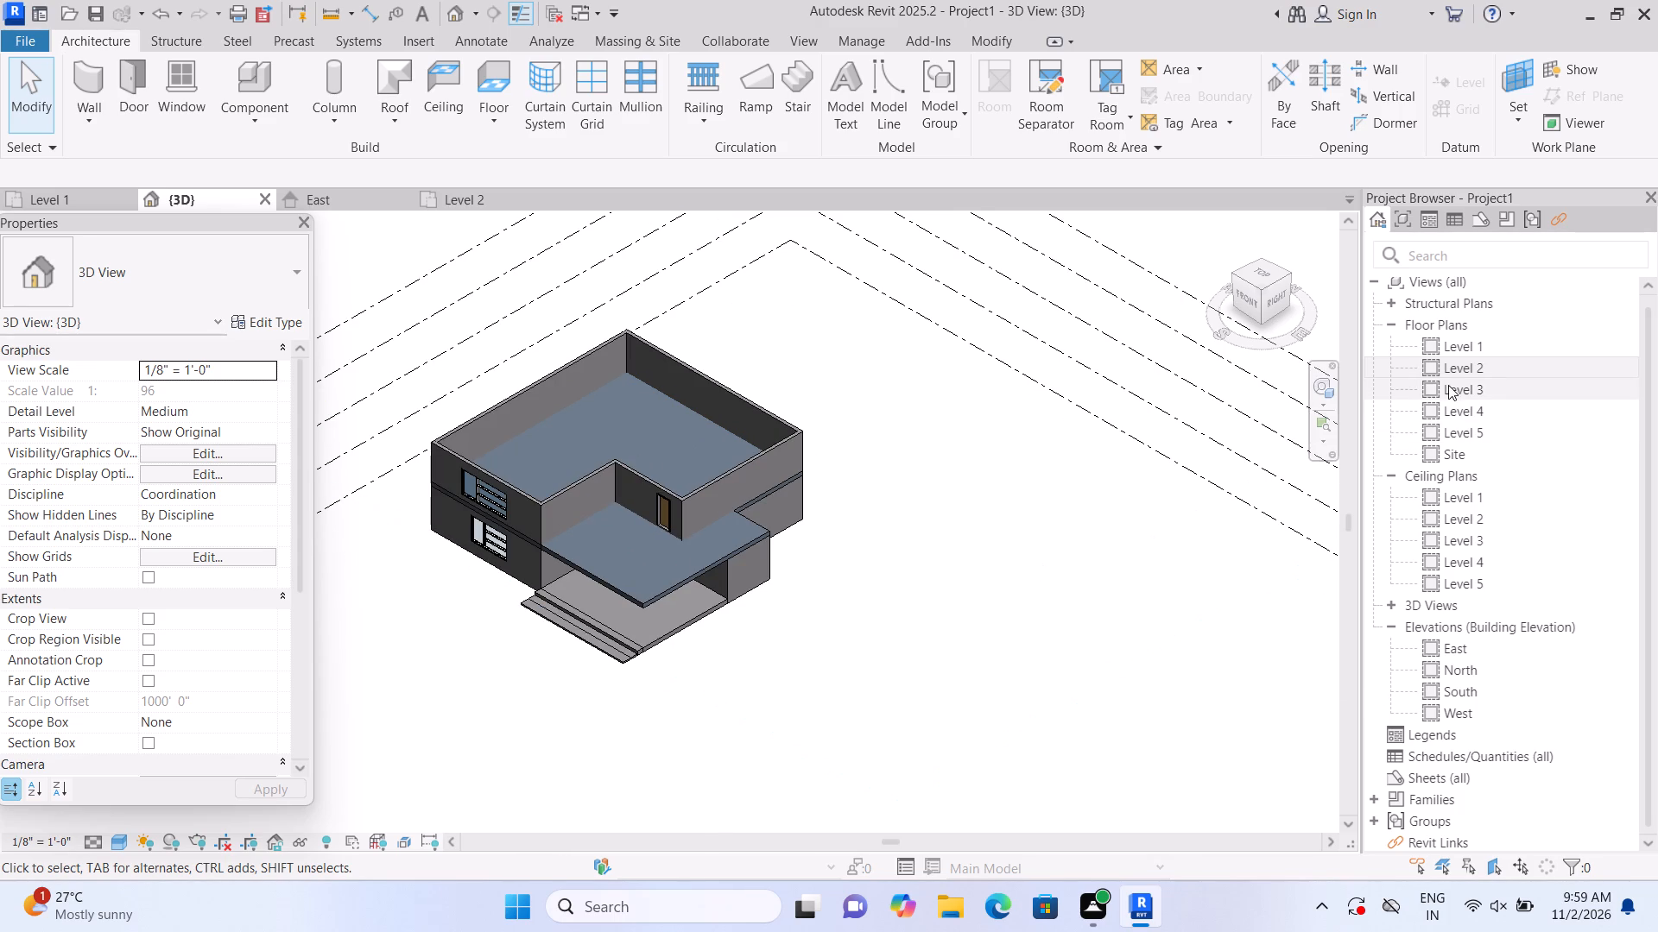
double_click(1433, 387)
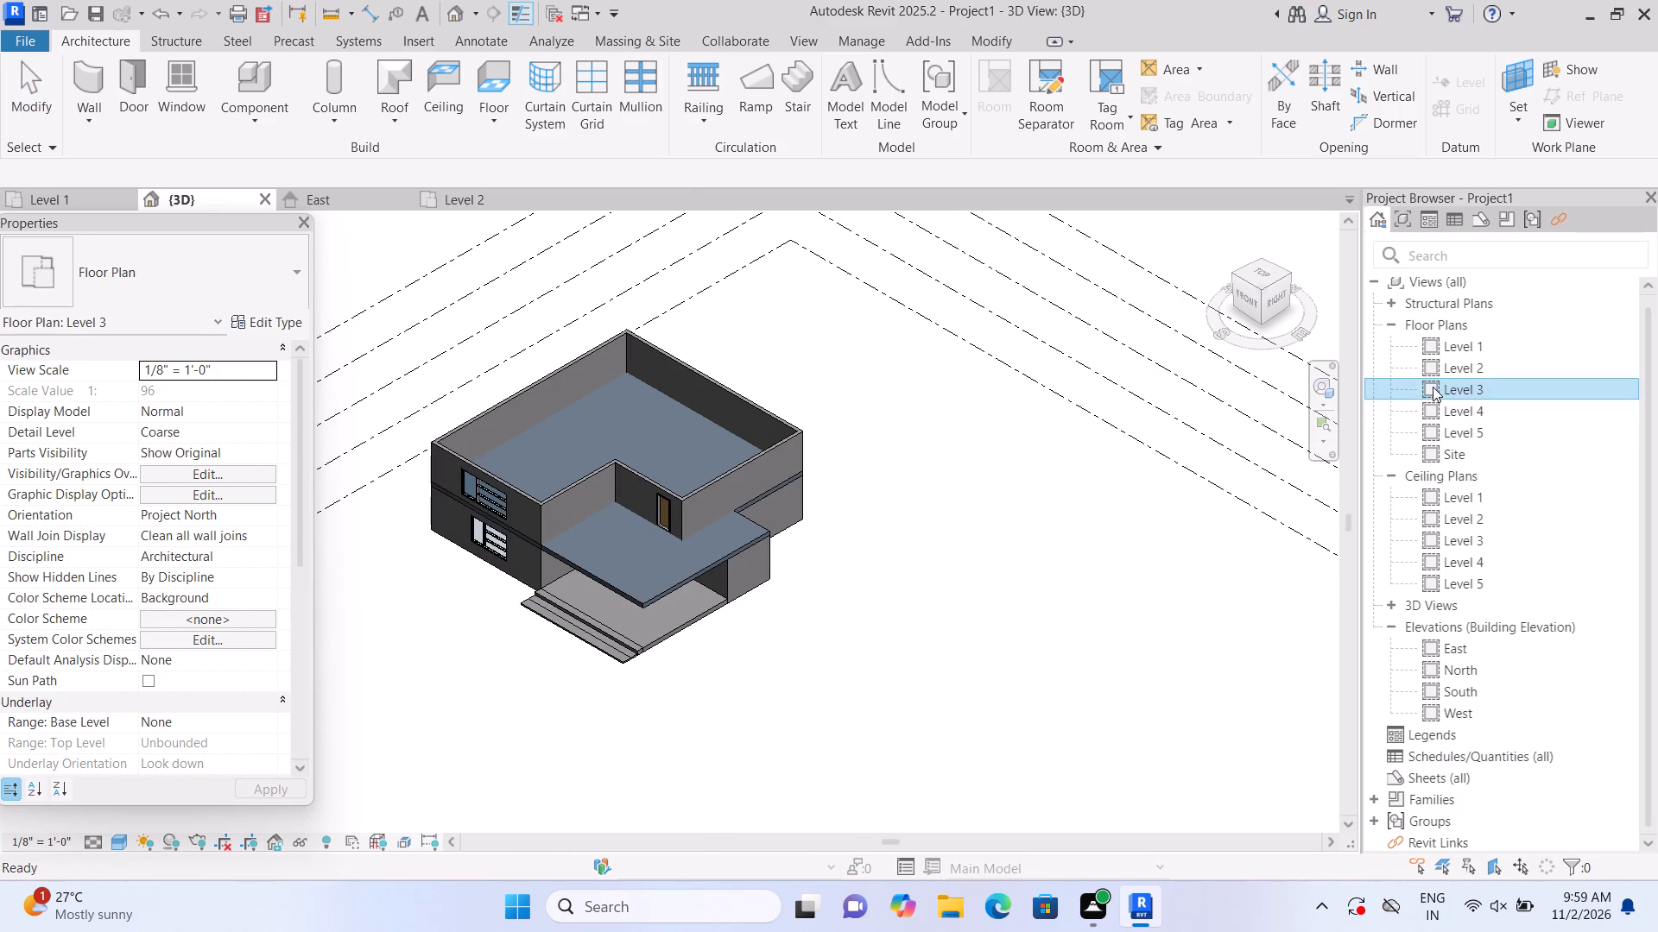
left_click(286, 696)
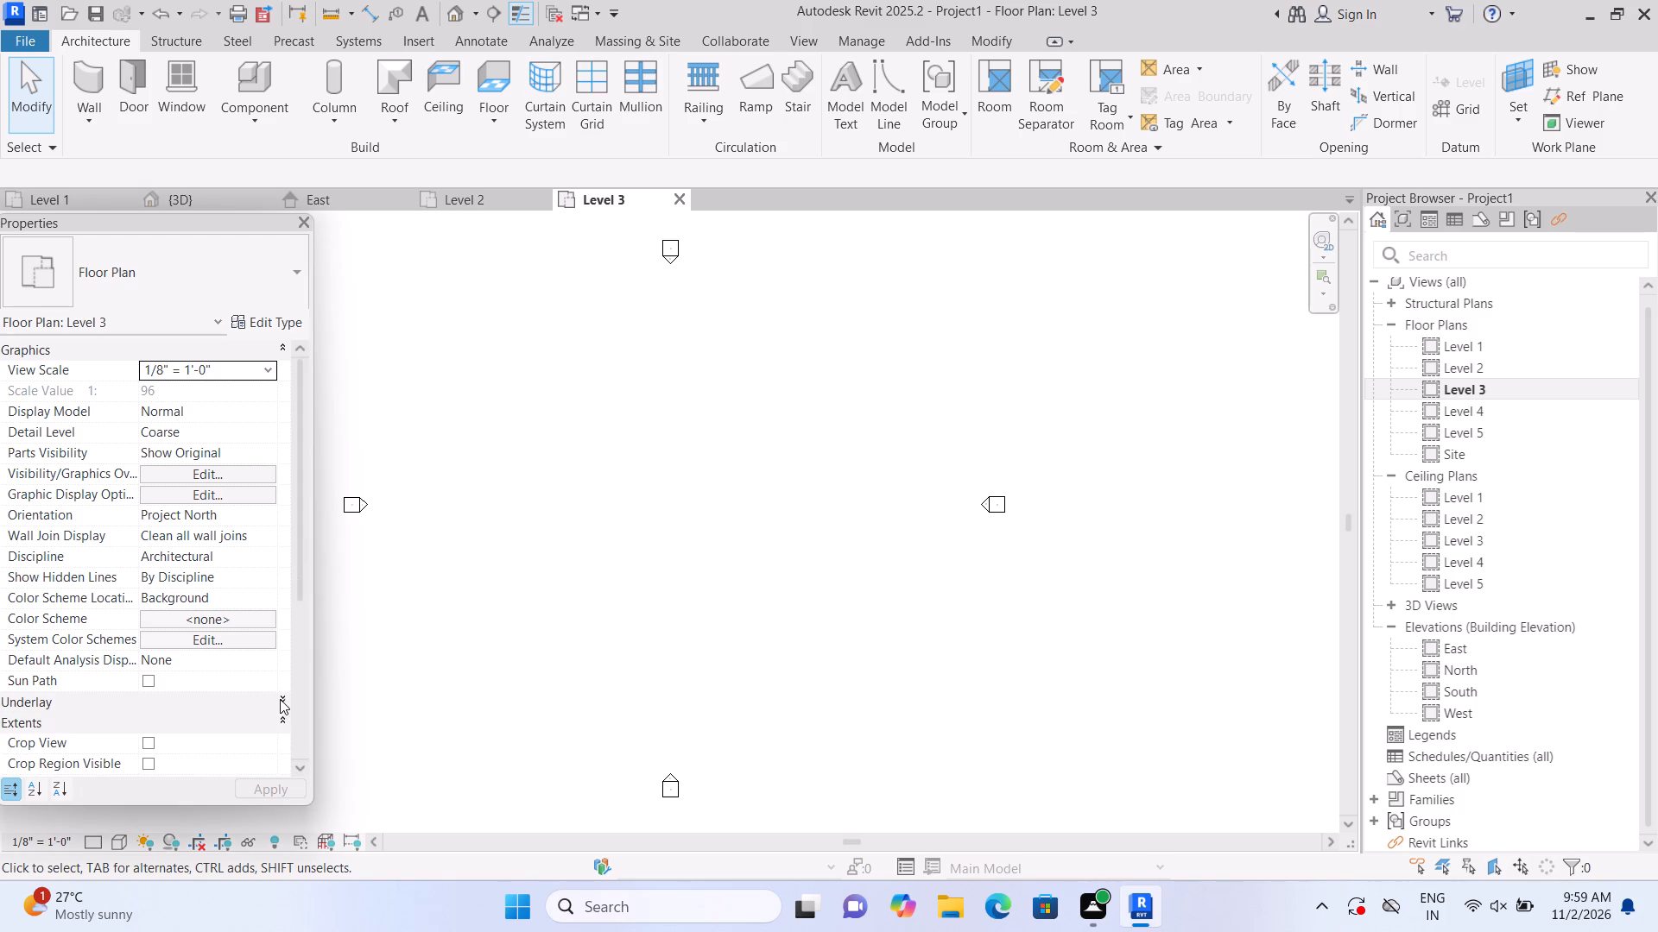
left_click(282, 693)
left_click(238, 714)
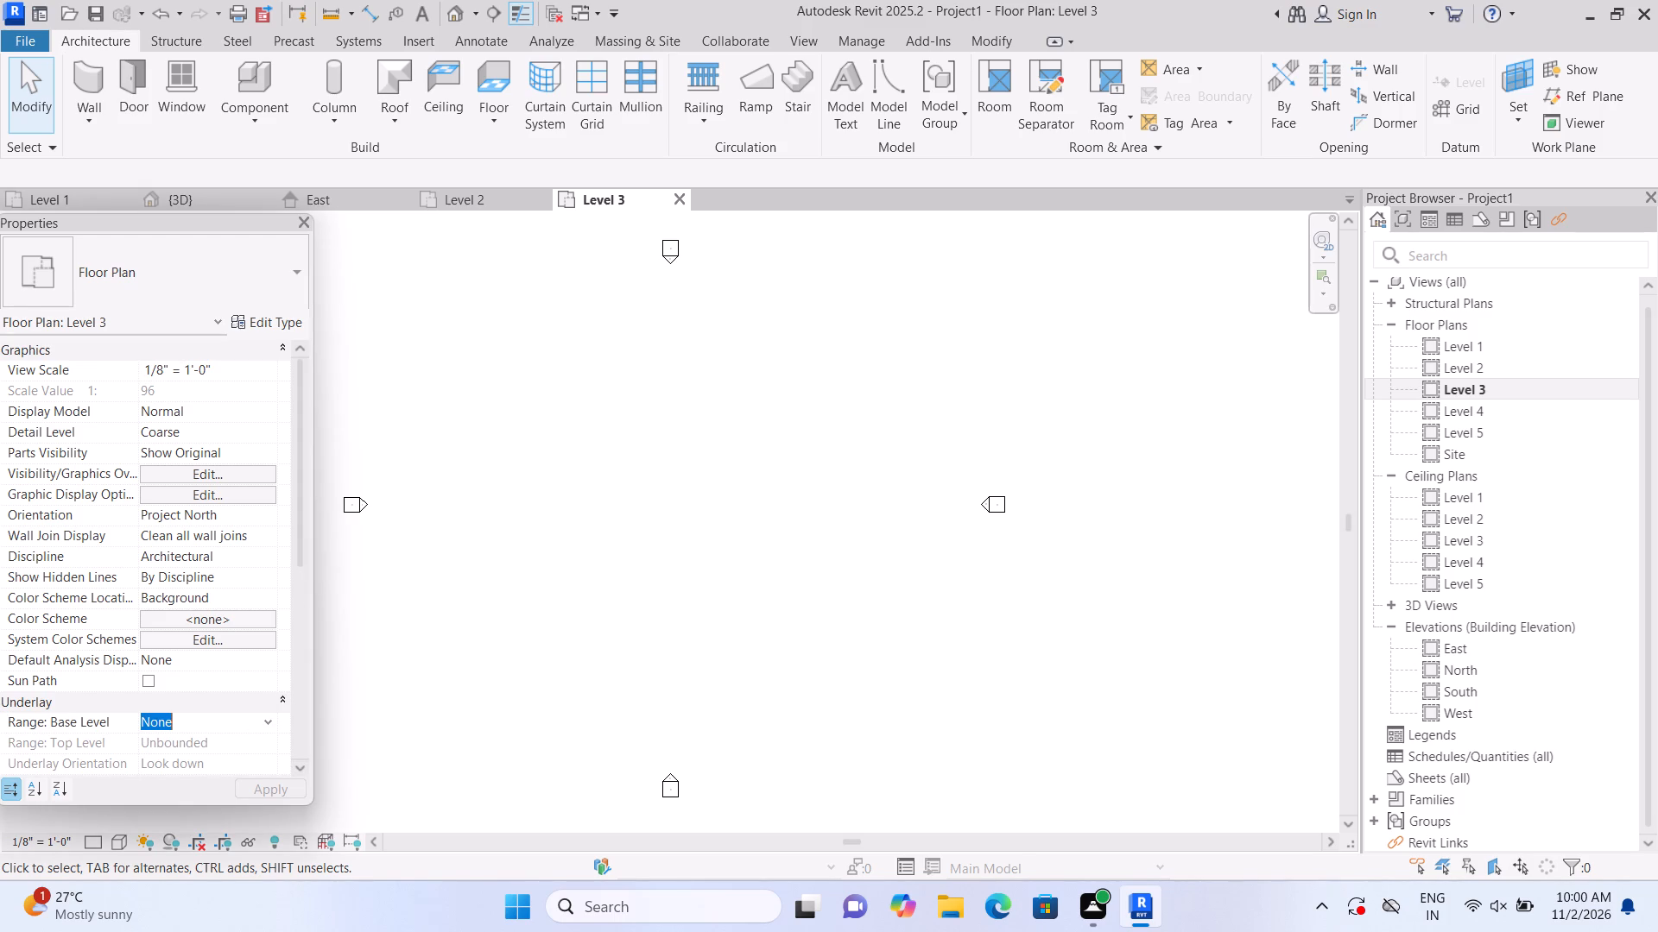
left_click(266, 722)
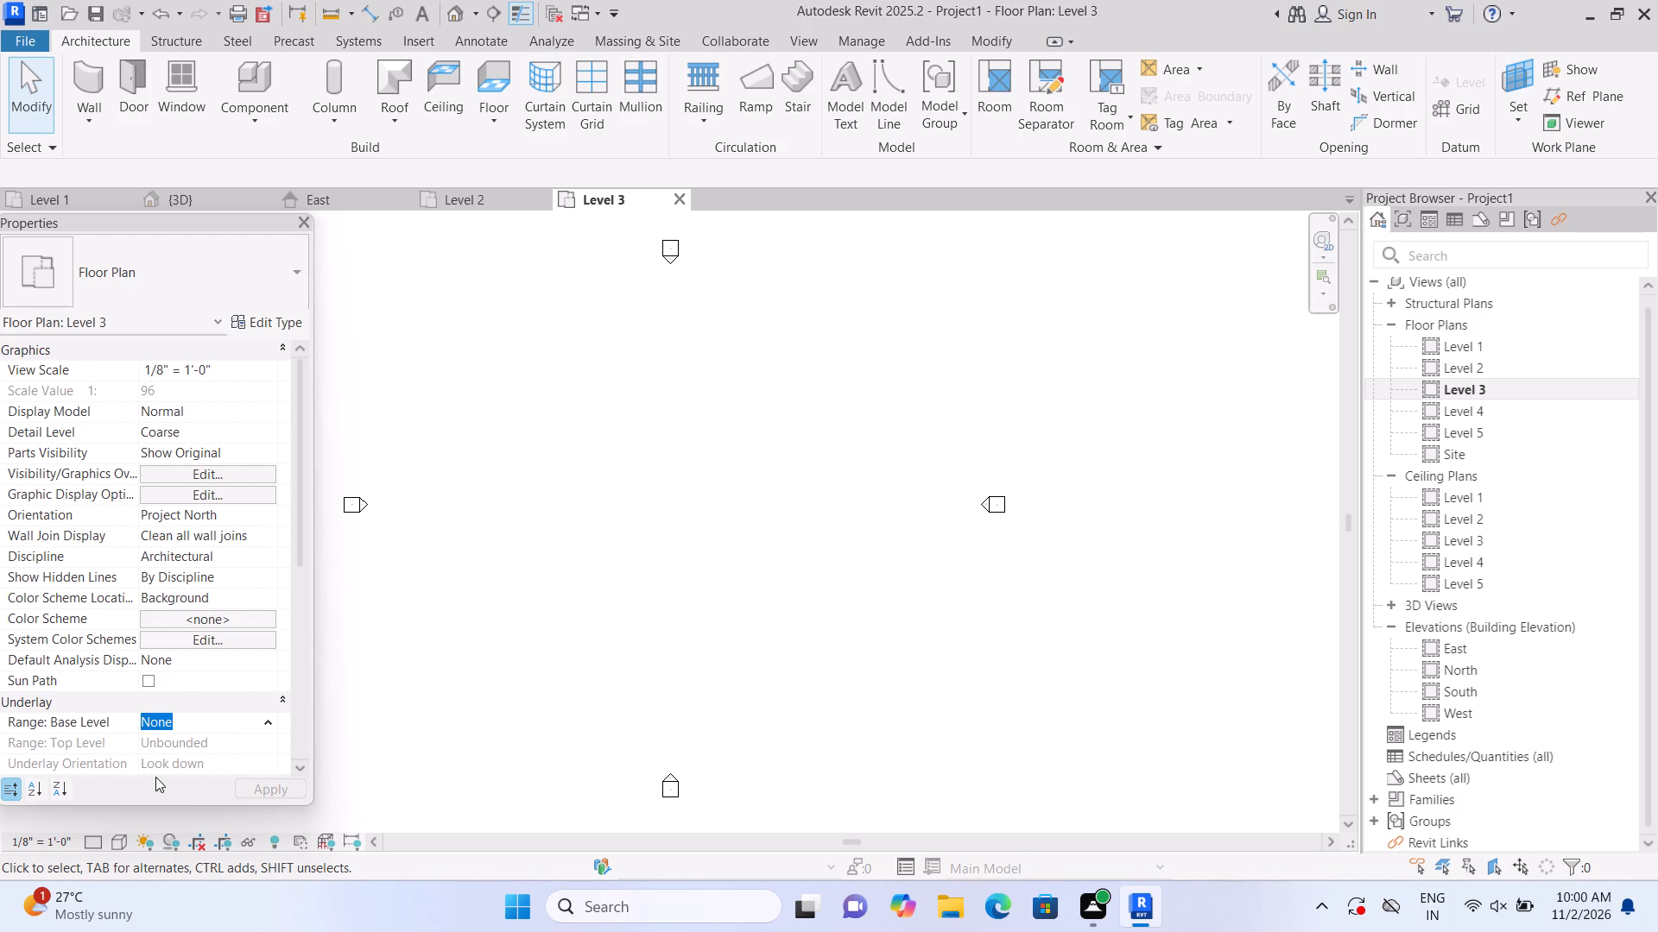
left_click(159, 777)
left_click(283, 793)
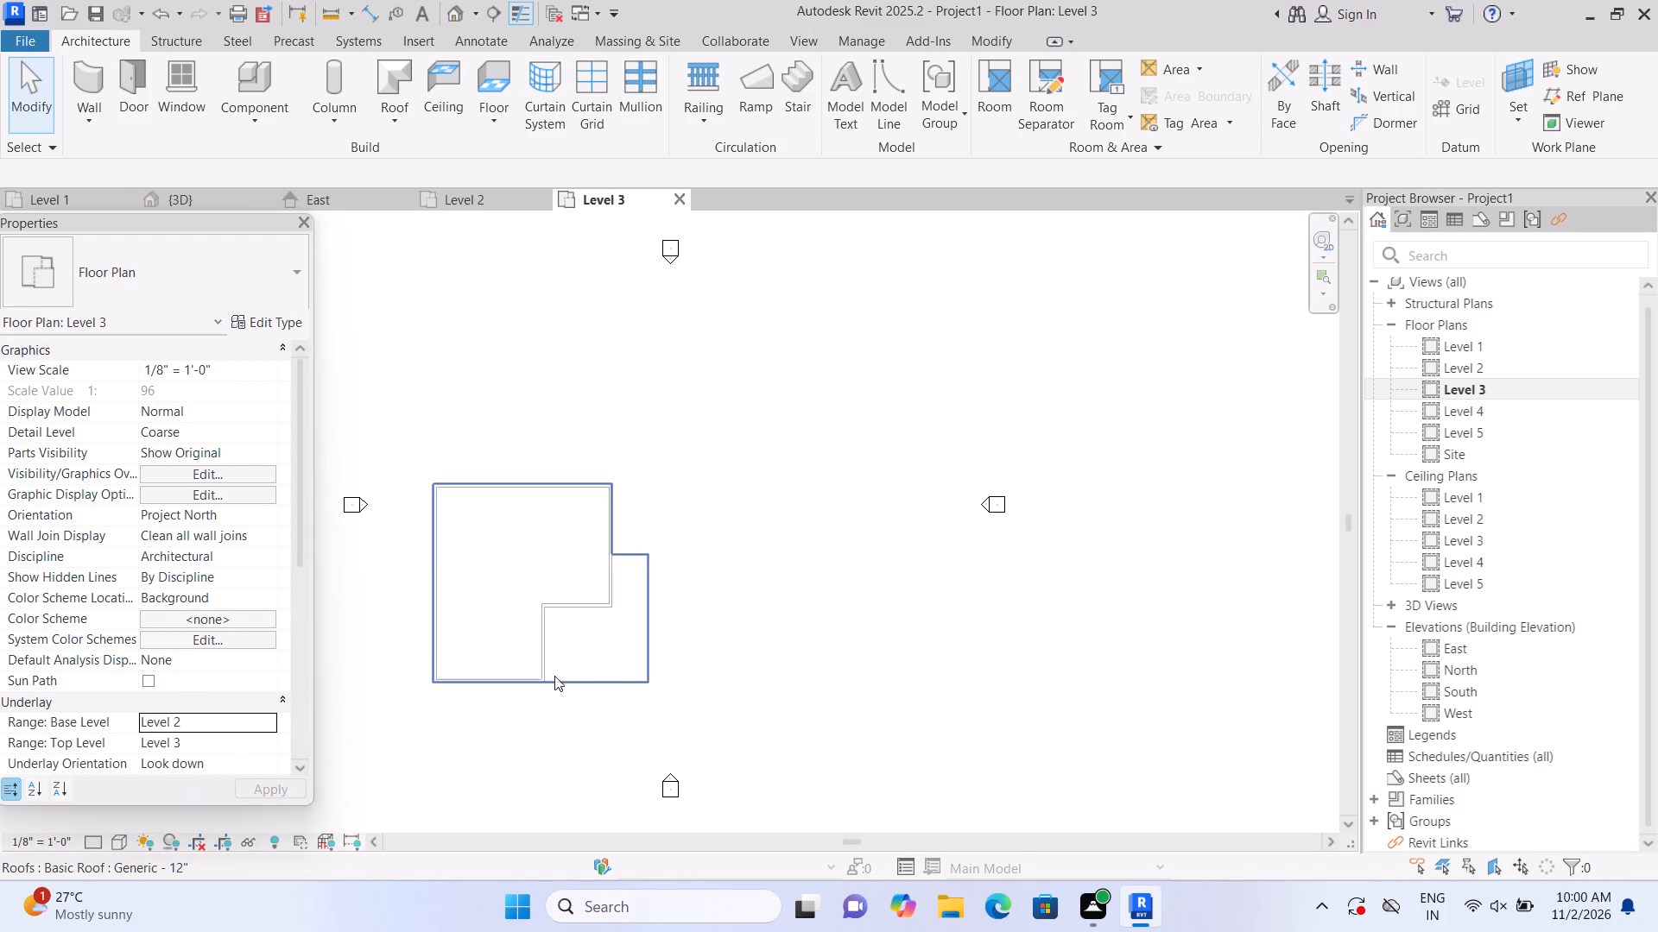
Create a Generic - 12" footprint roof on Level 3 from a 46'-6" by 51'-6" rectangle starting at the building's northwest outer corner.
scroll(408, 657, "up", 3)
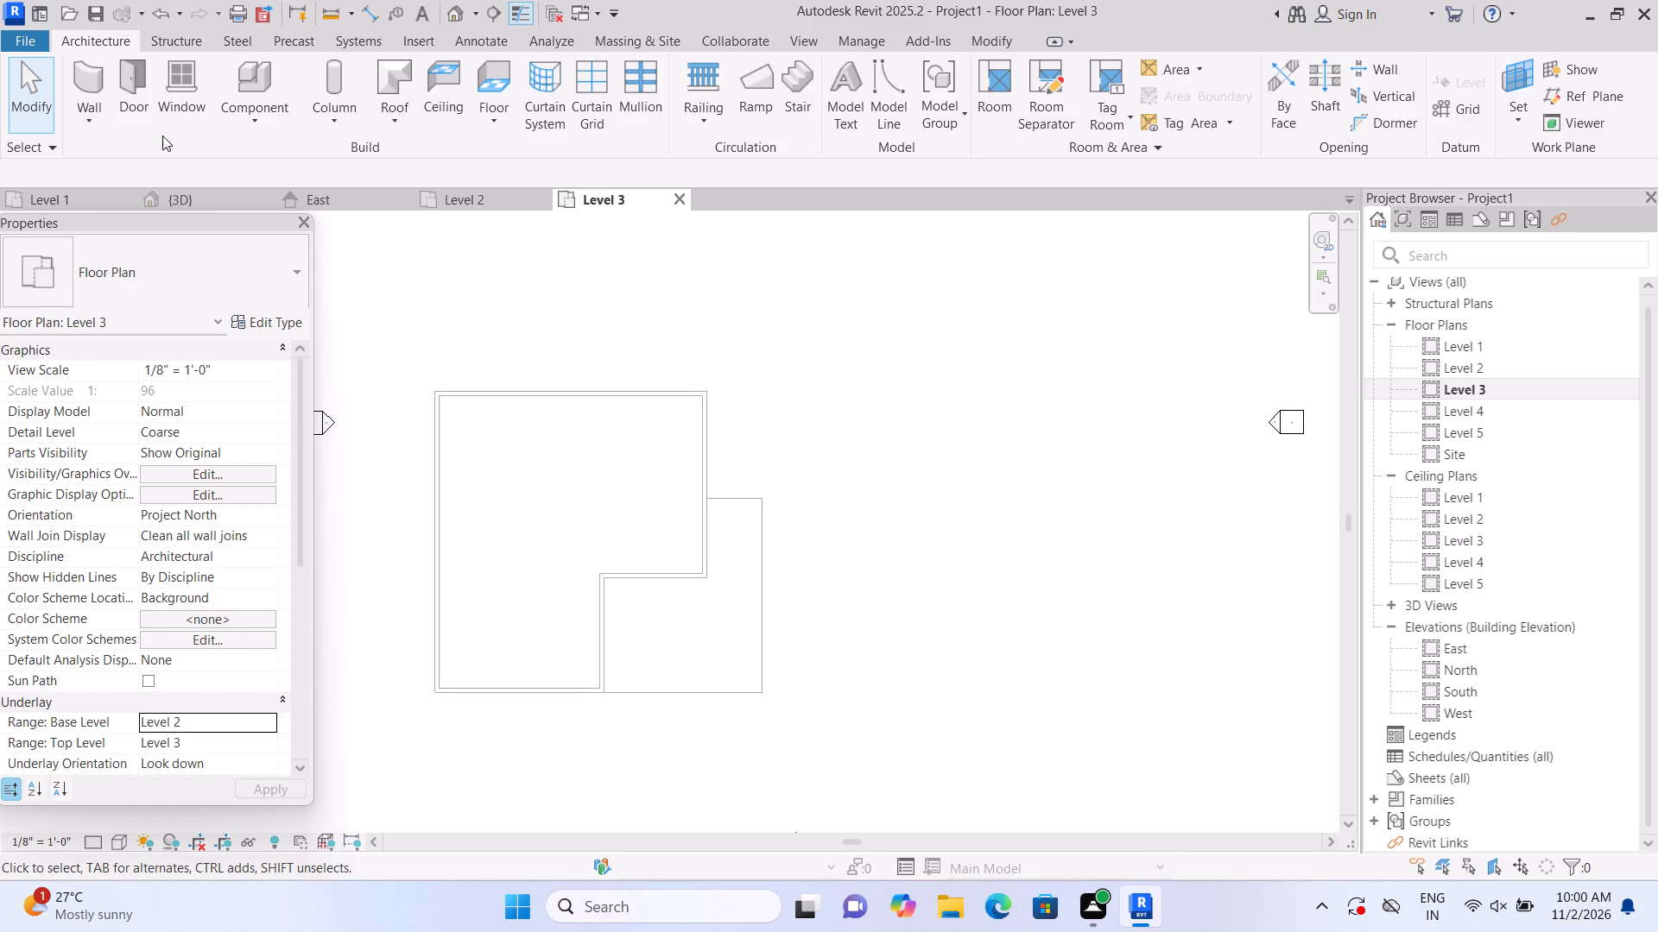
left_click(398, 115)
left_click(426, 159)
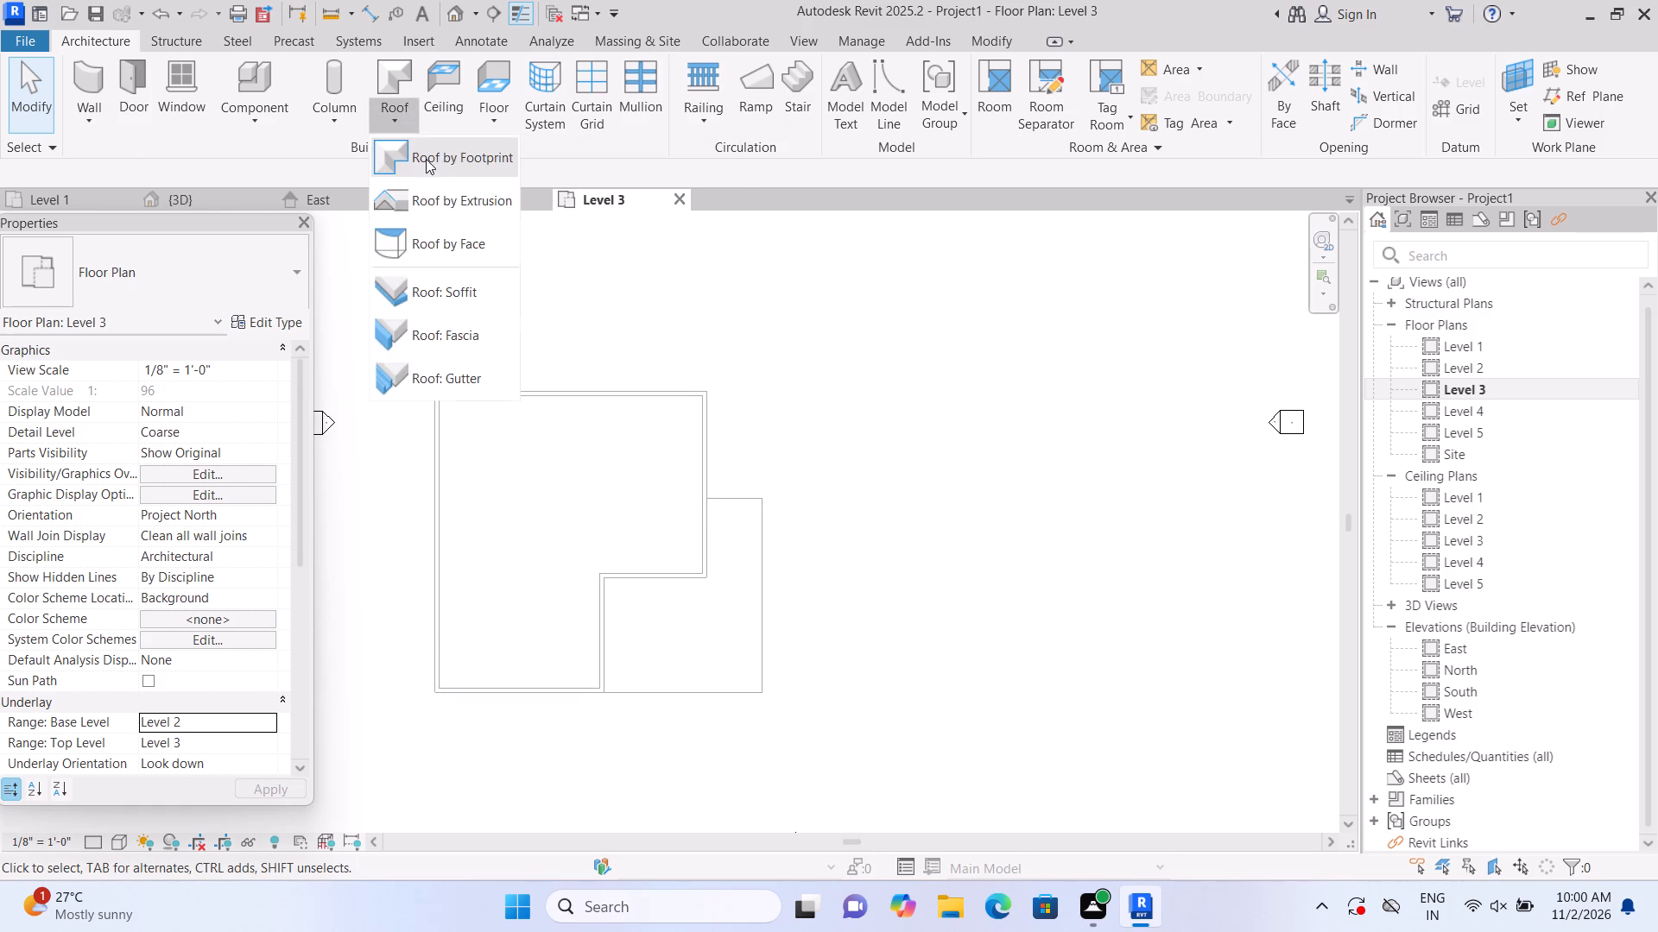
left_click_drag(1104, 72, 1111, 70)
scroll(611, 479, "up", 1)
middle_click_drag(618, 479, 732, 425)
scroll(528, 374, "up", 1)
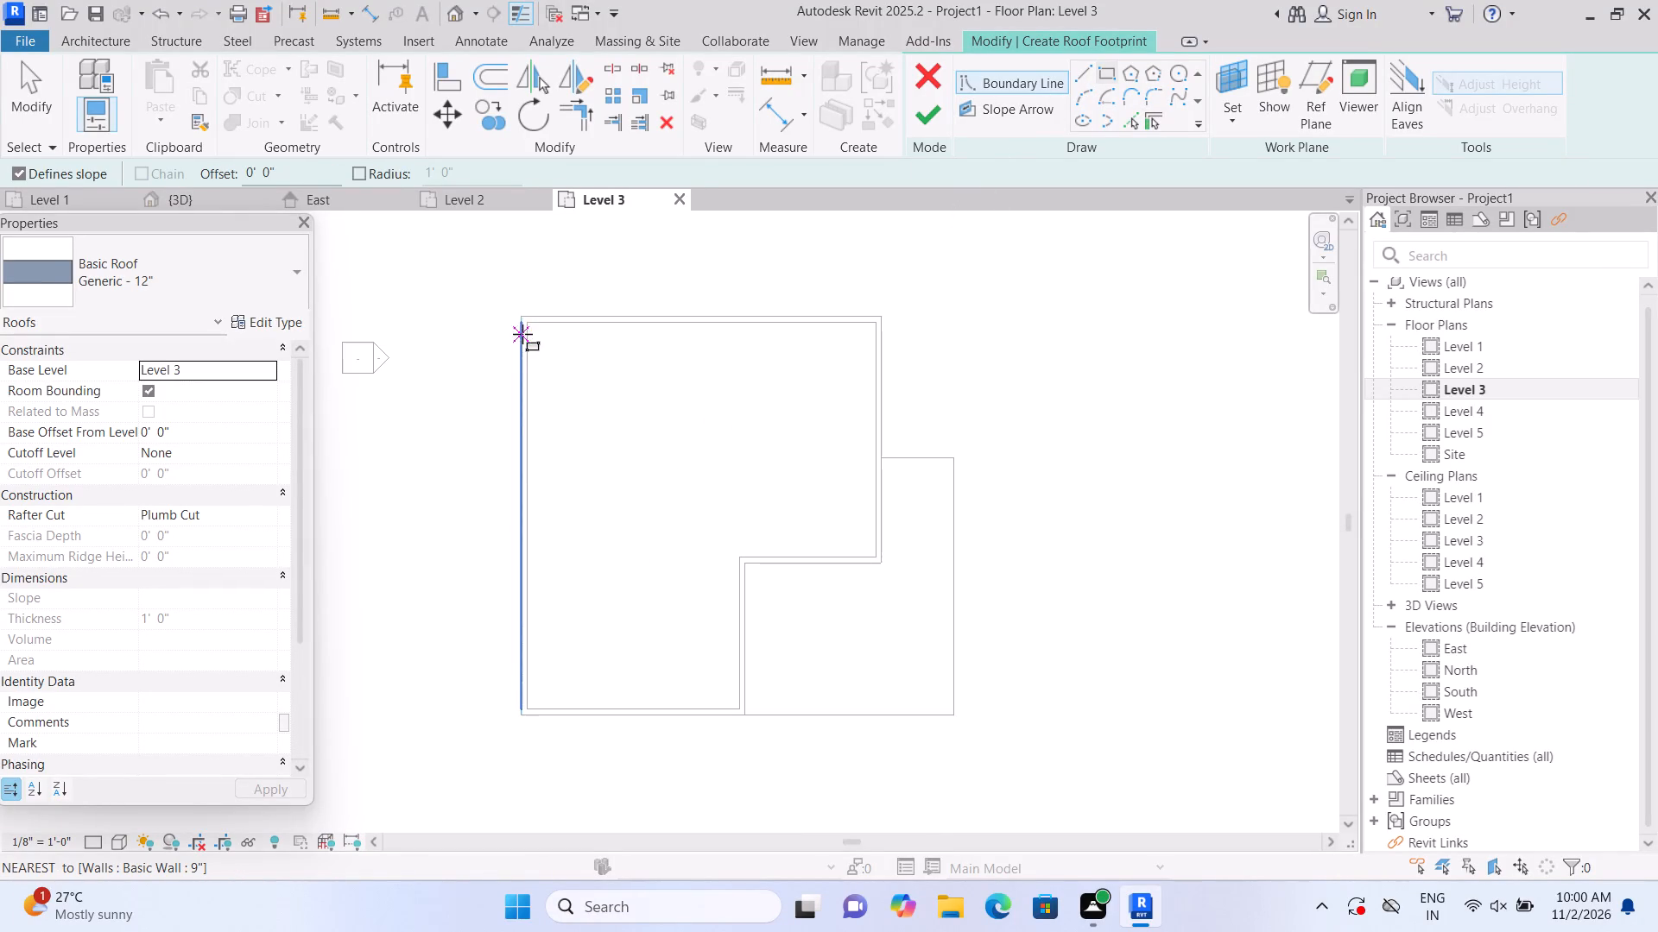
left_click(518, 312)
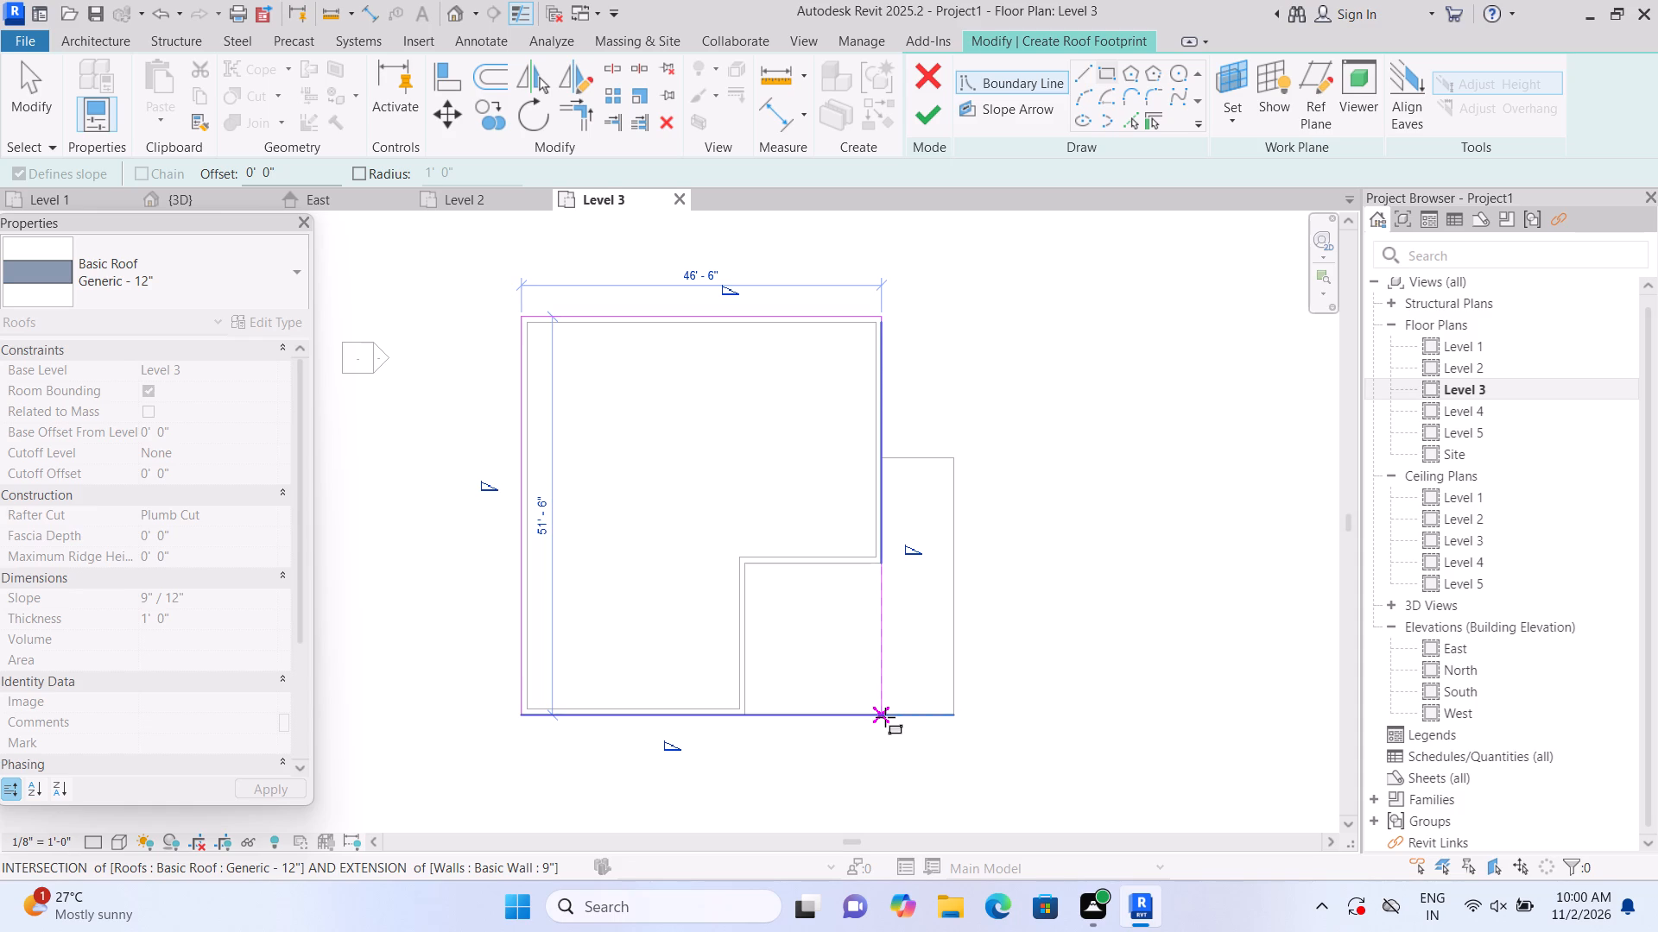
left_click(885, 717)
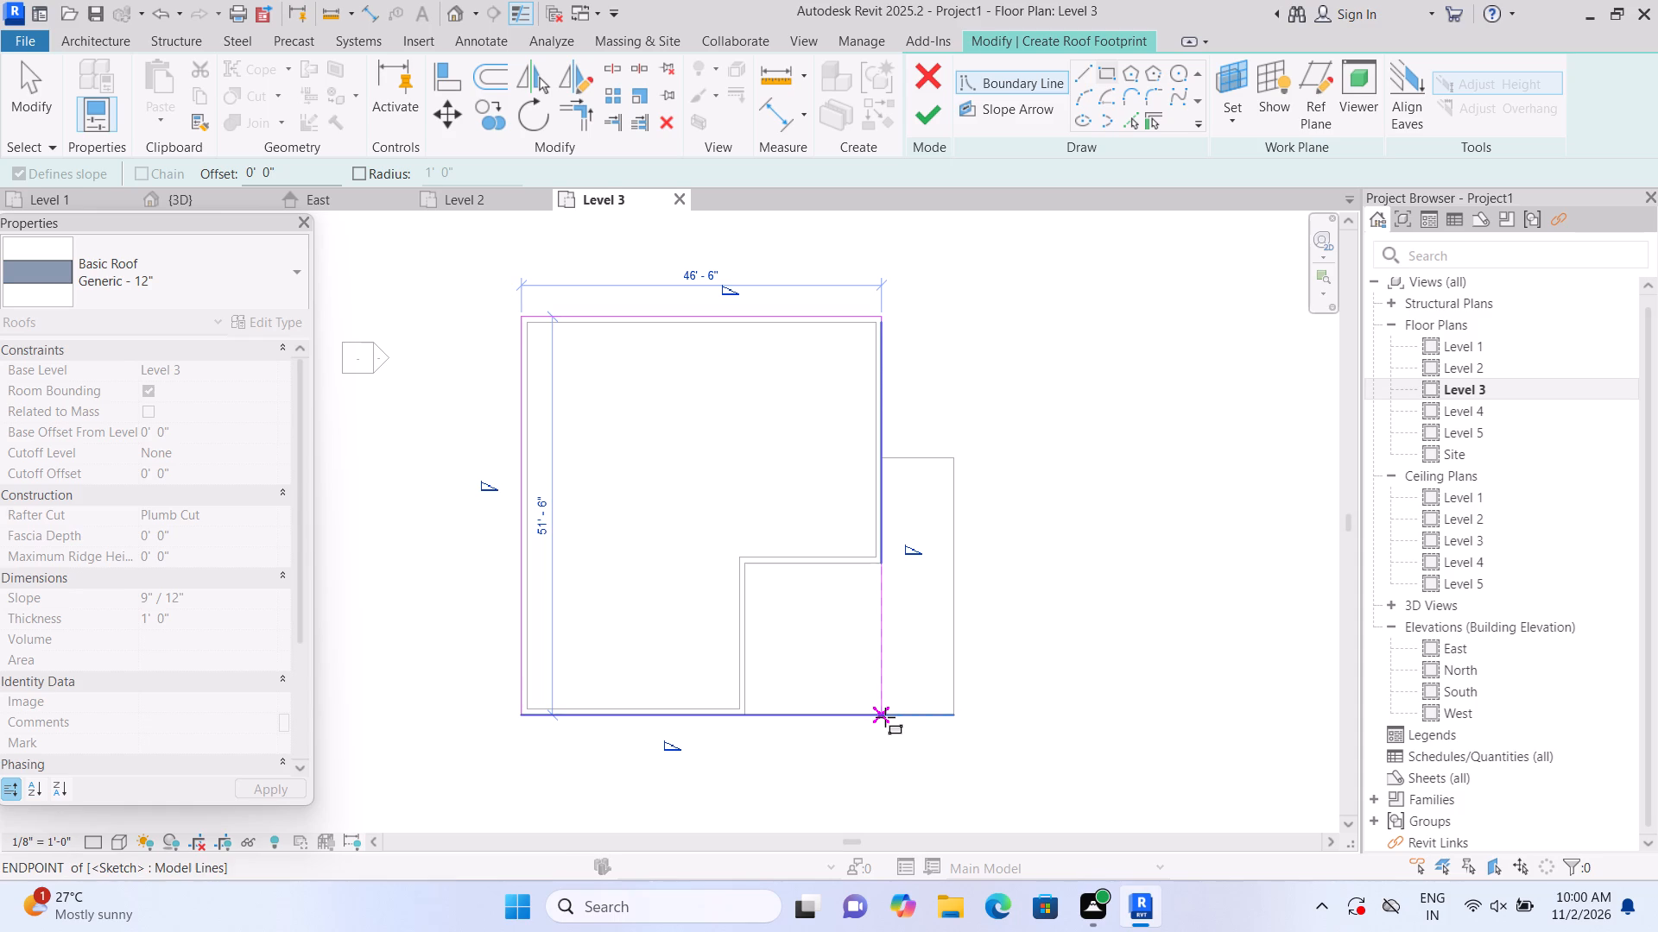
left_click(917, 117)
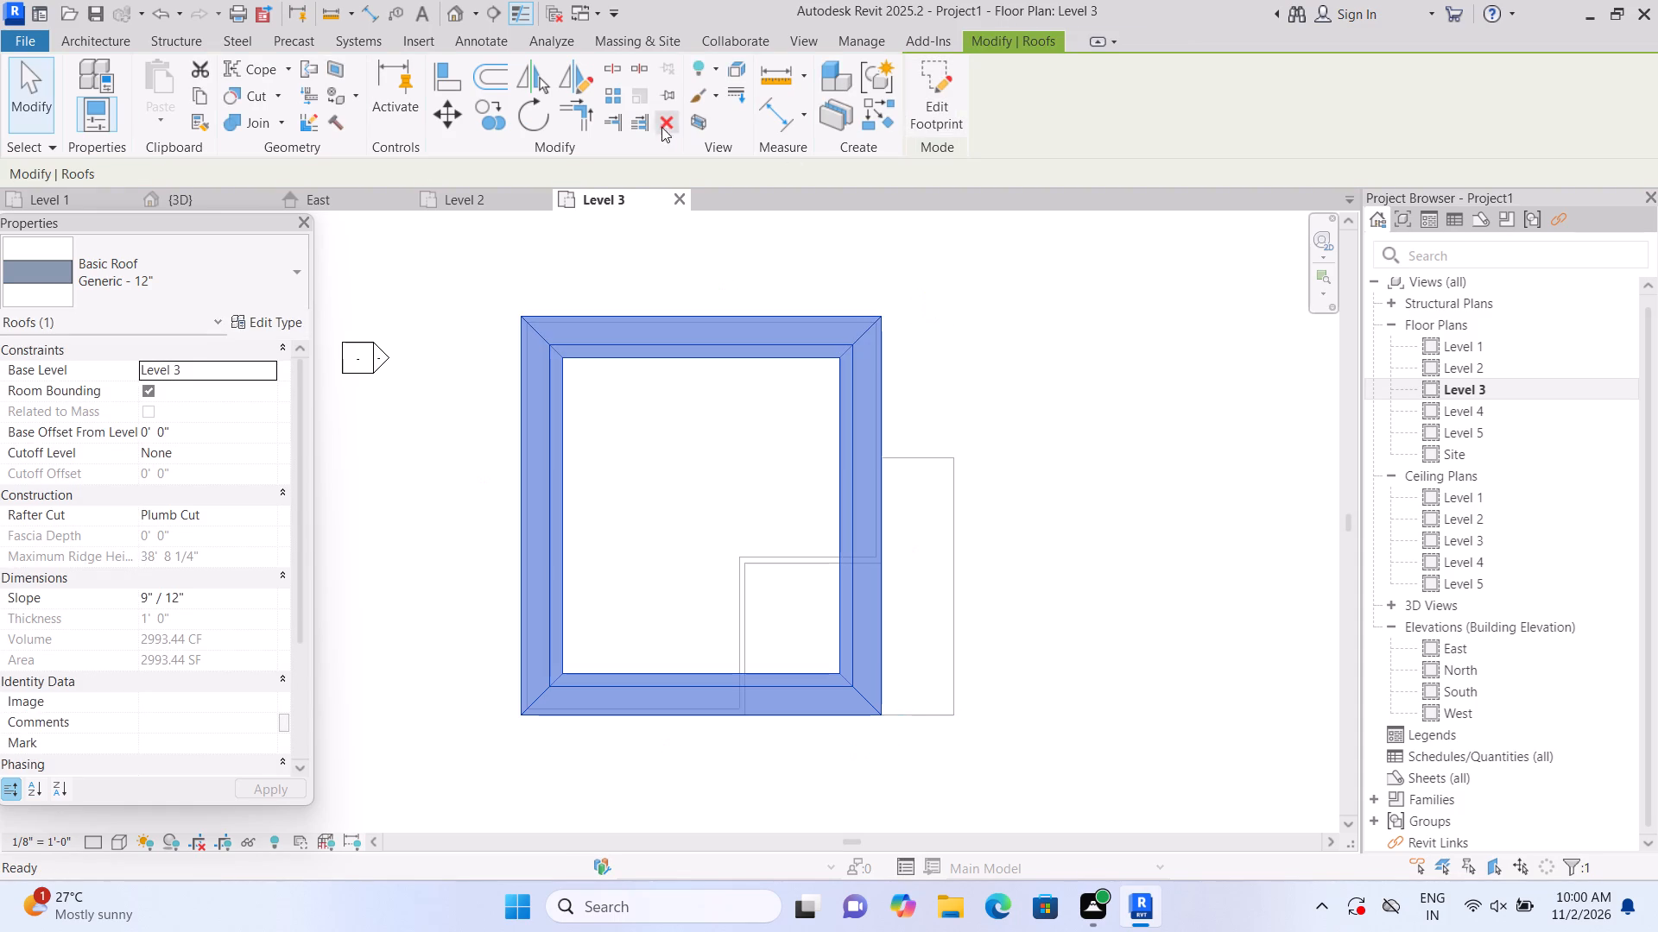
Set the Level 3 roof's slope to 0 in the 3D view to make it flat.
left_click(452, 13)
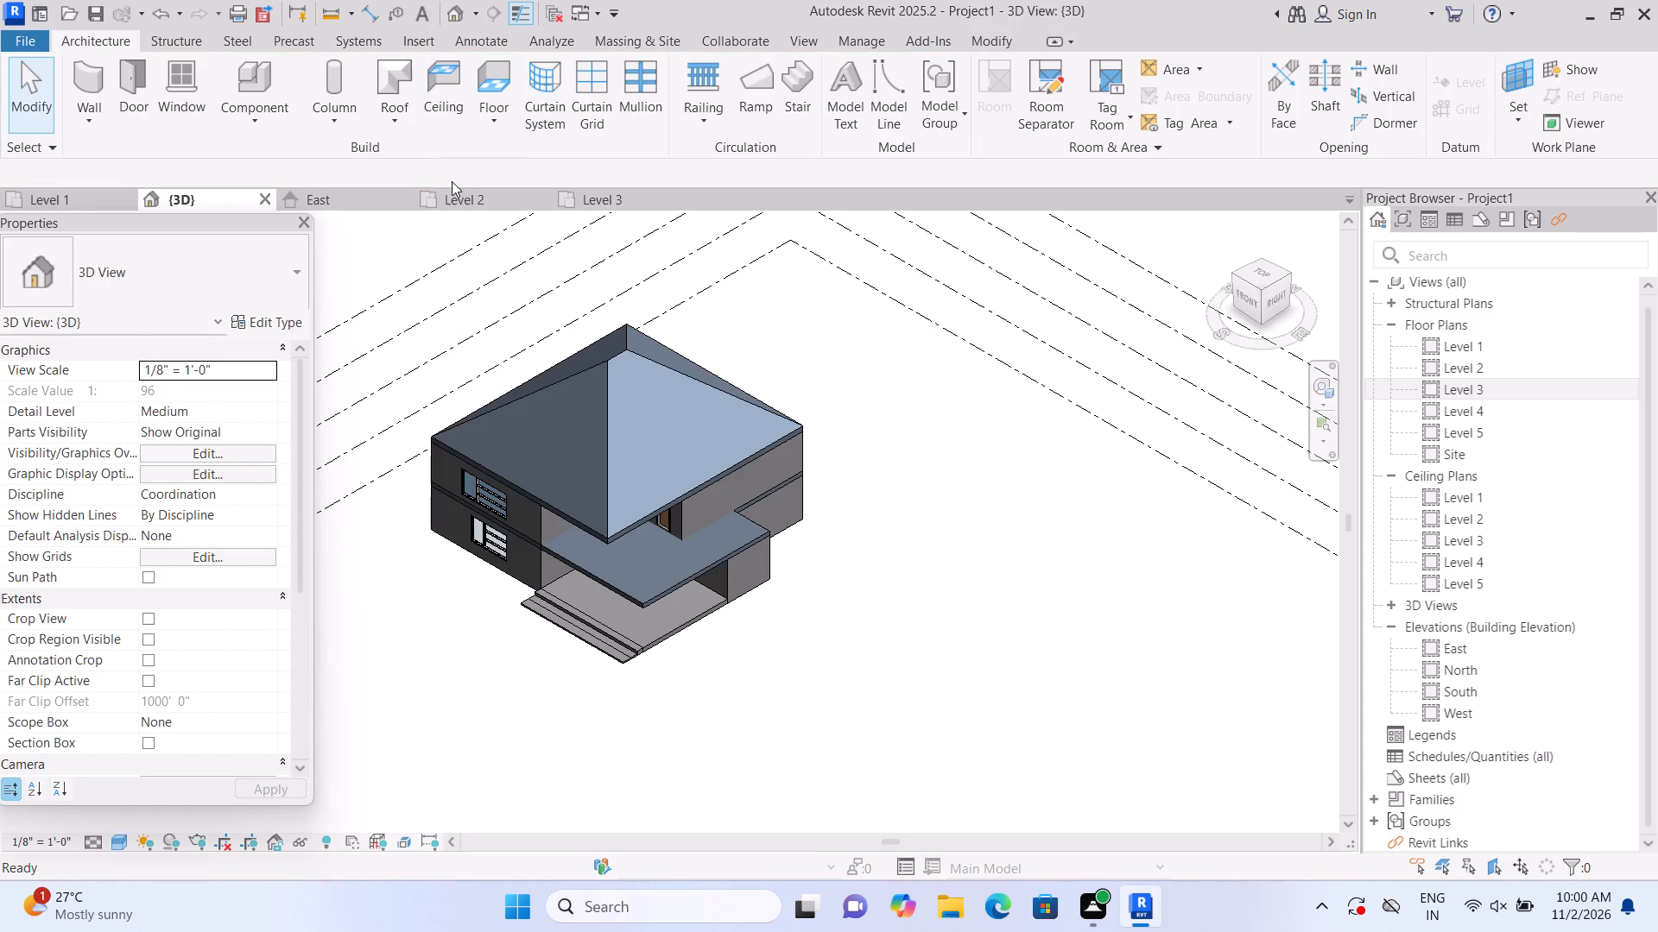
scroll(435, 465, "up", 4)
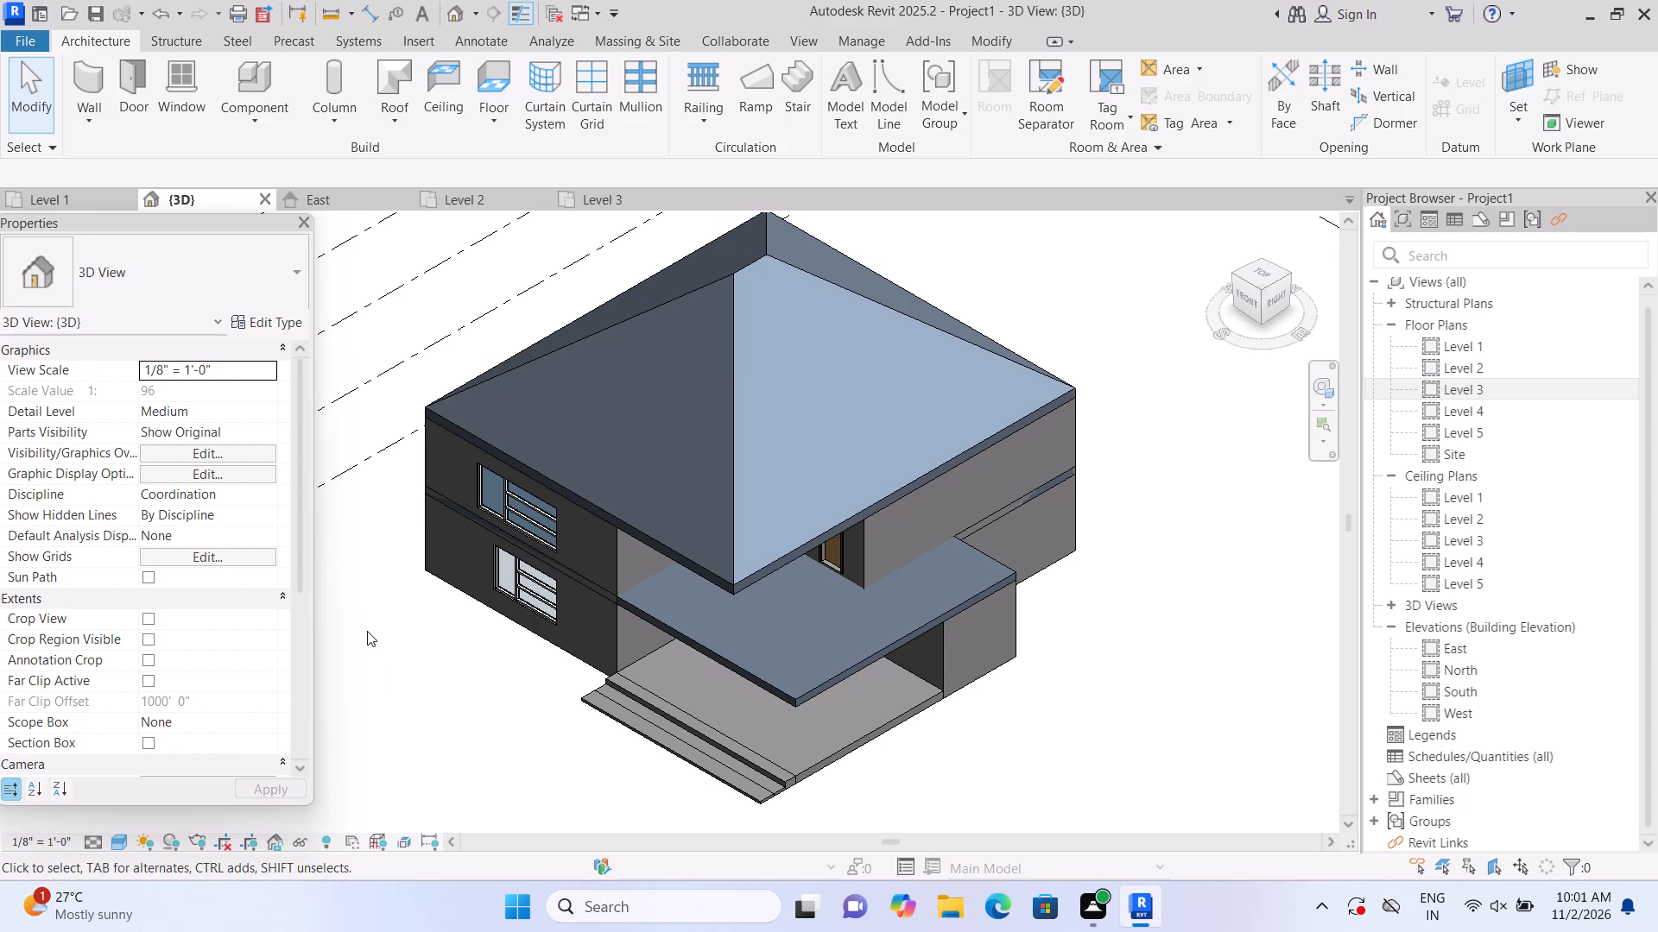
scroll(403, 599, "up", 1)
scroll(430, 566, "down", 1)
left_click(776, 436)
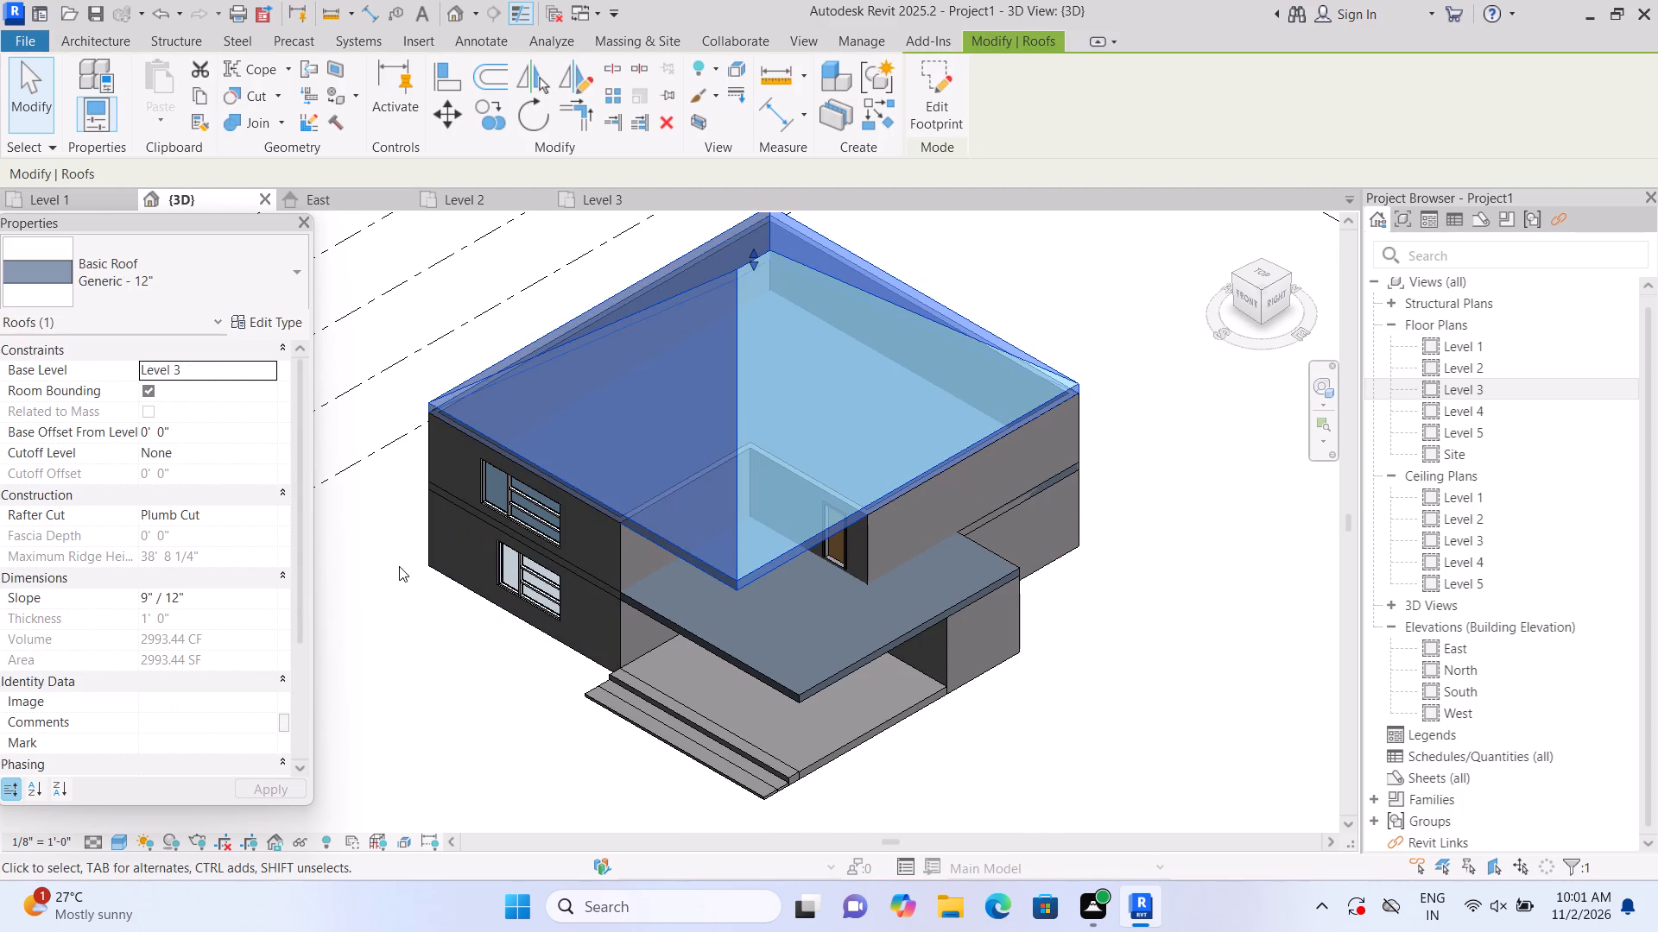
left_click(250, 599)
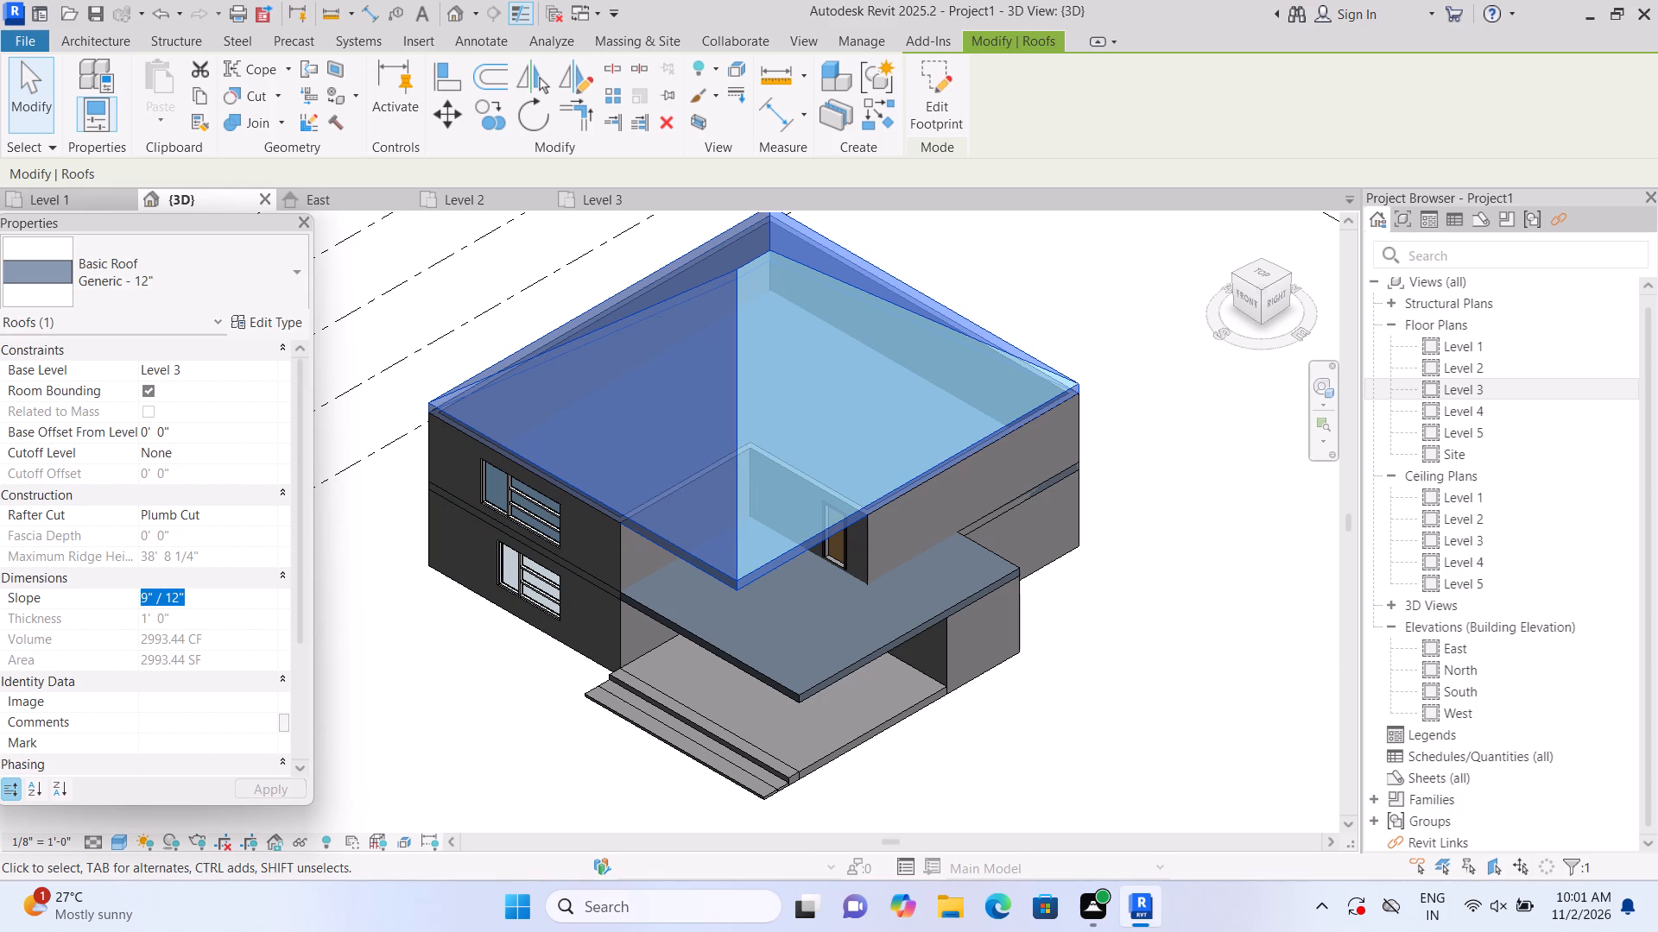
key("BackSpace")
key("0")
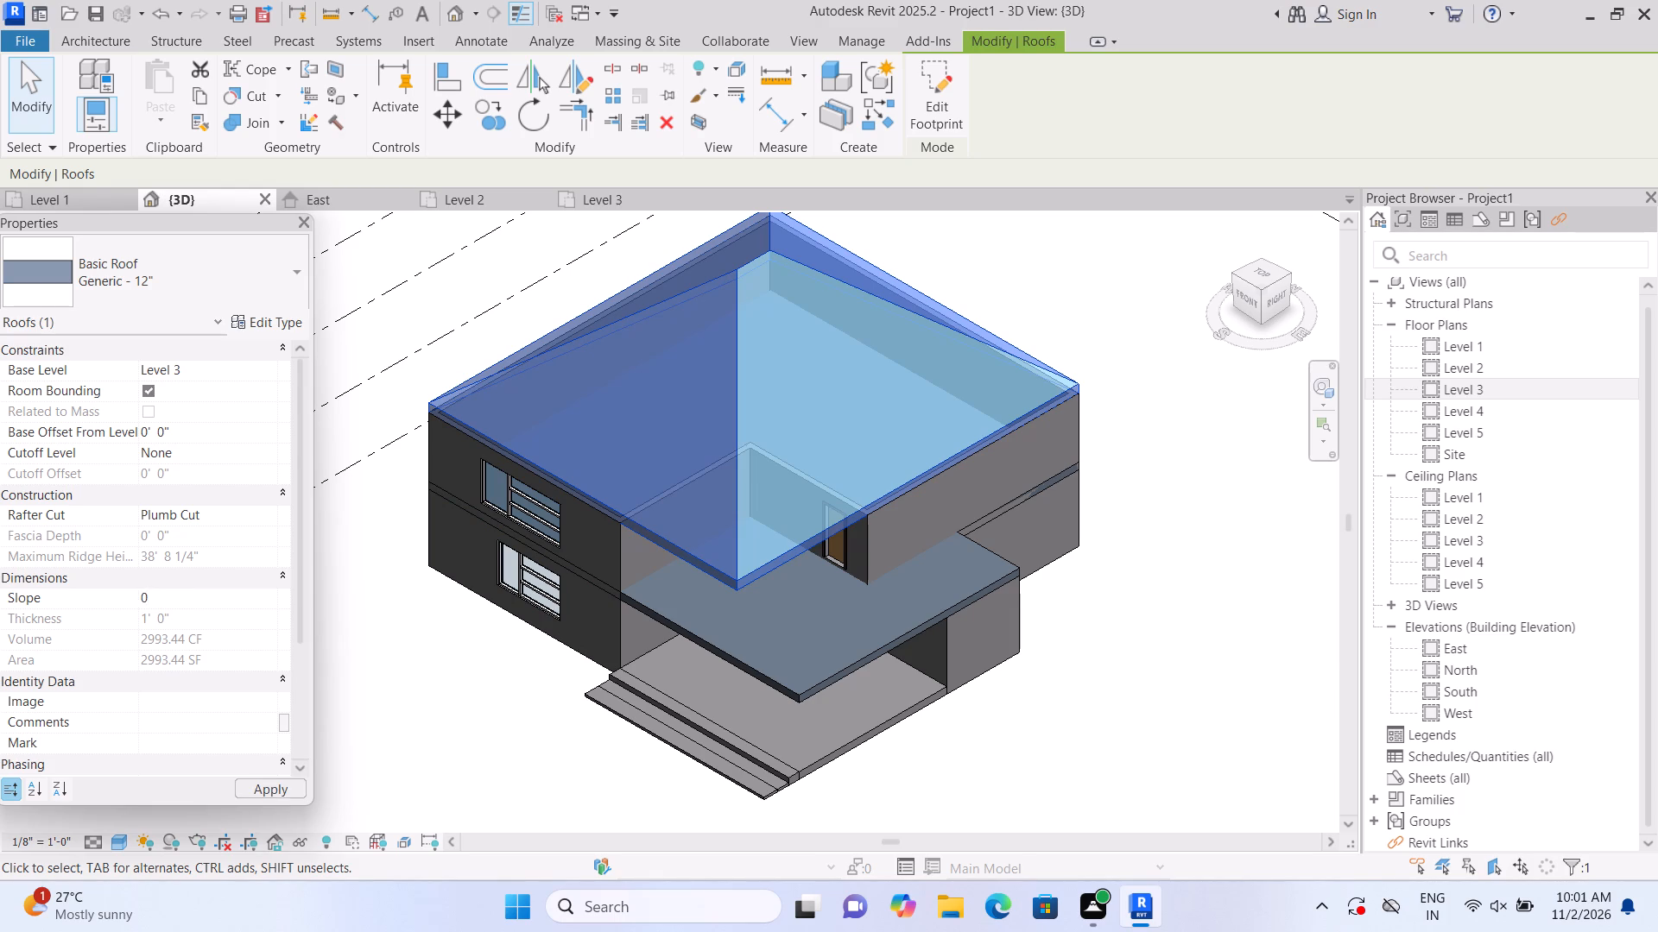
key("Return")
left_click(433, 690)
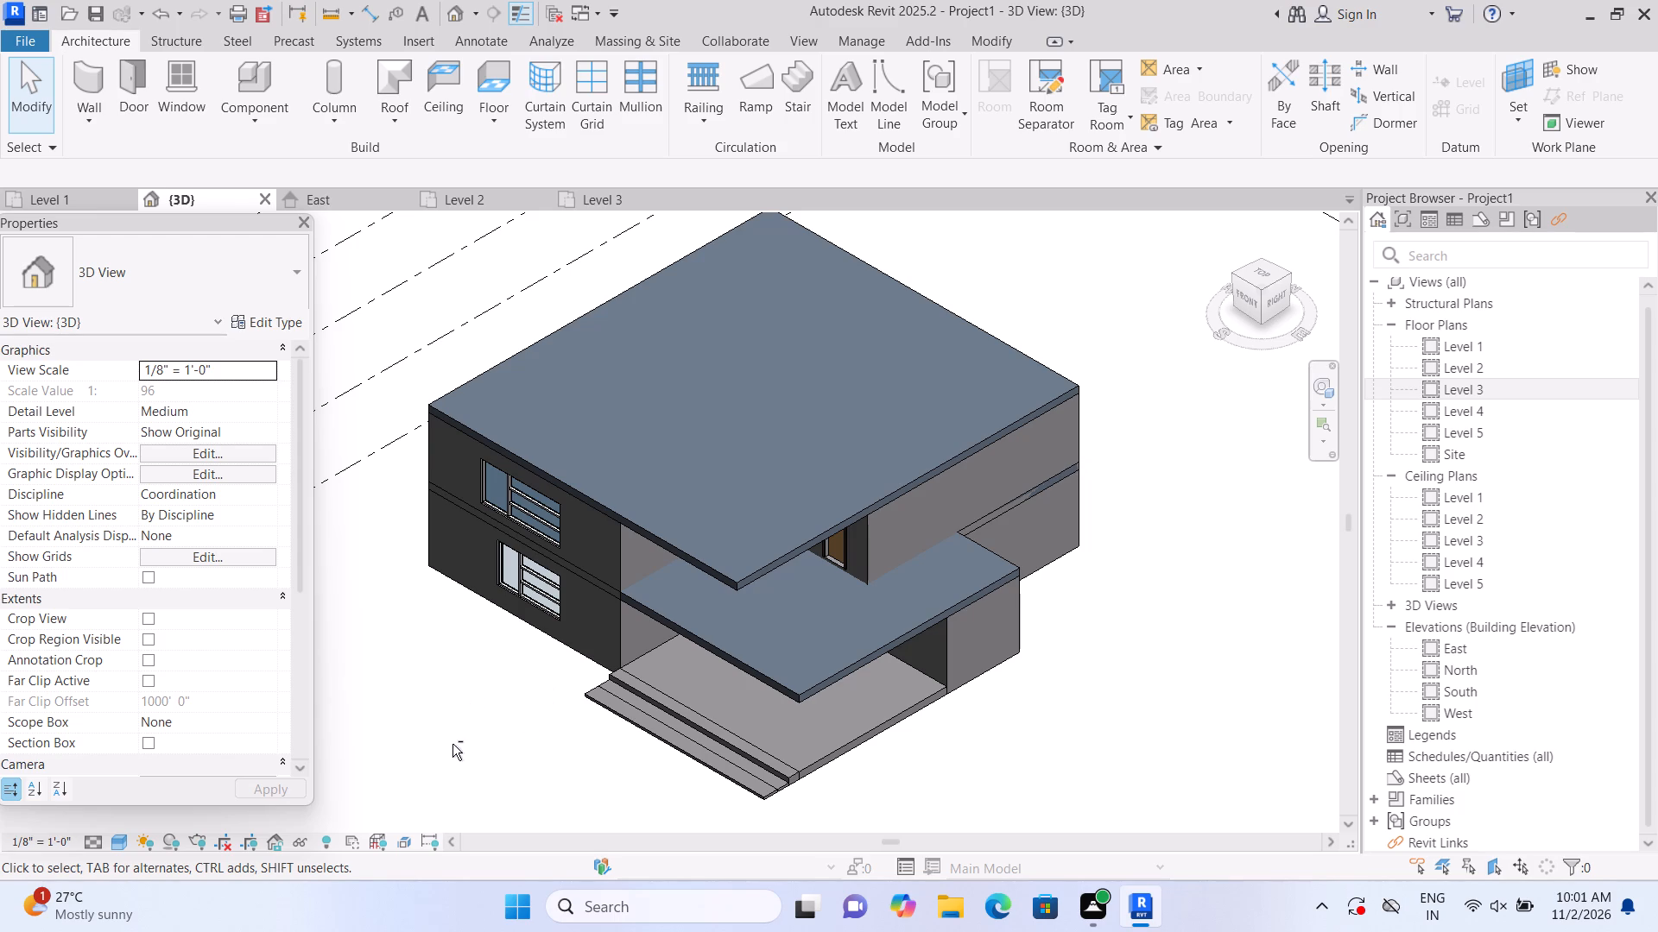
Examine the flat roof, Level 2 window and entrance side of the building from several 3D angles.
middle_click_drag(456, 744, 464, 668, "shift")
middle_click_drag(459, 734, 478, 644, "shift")
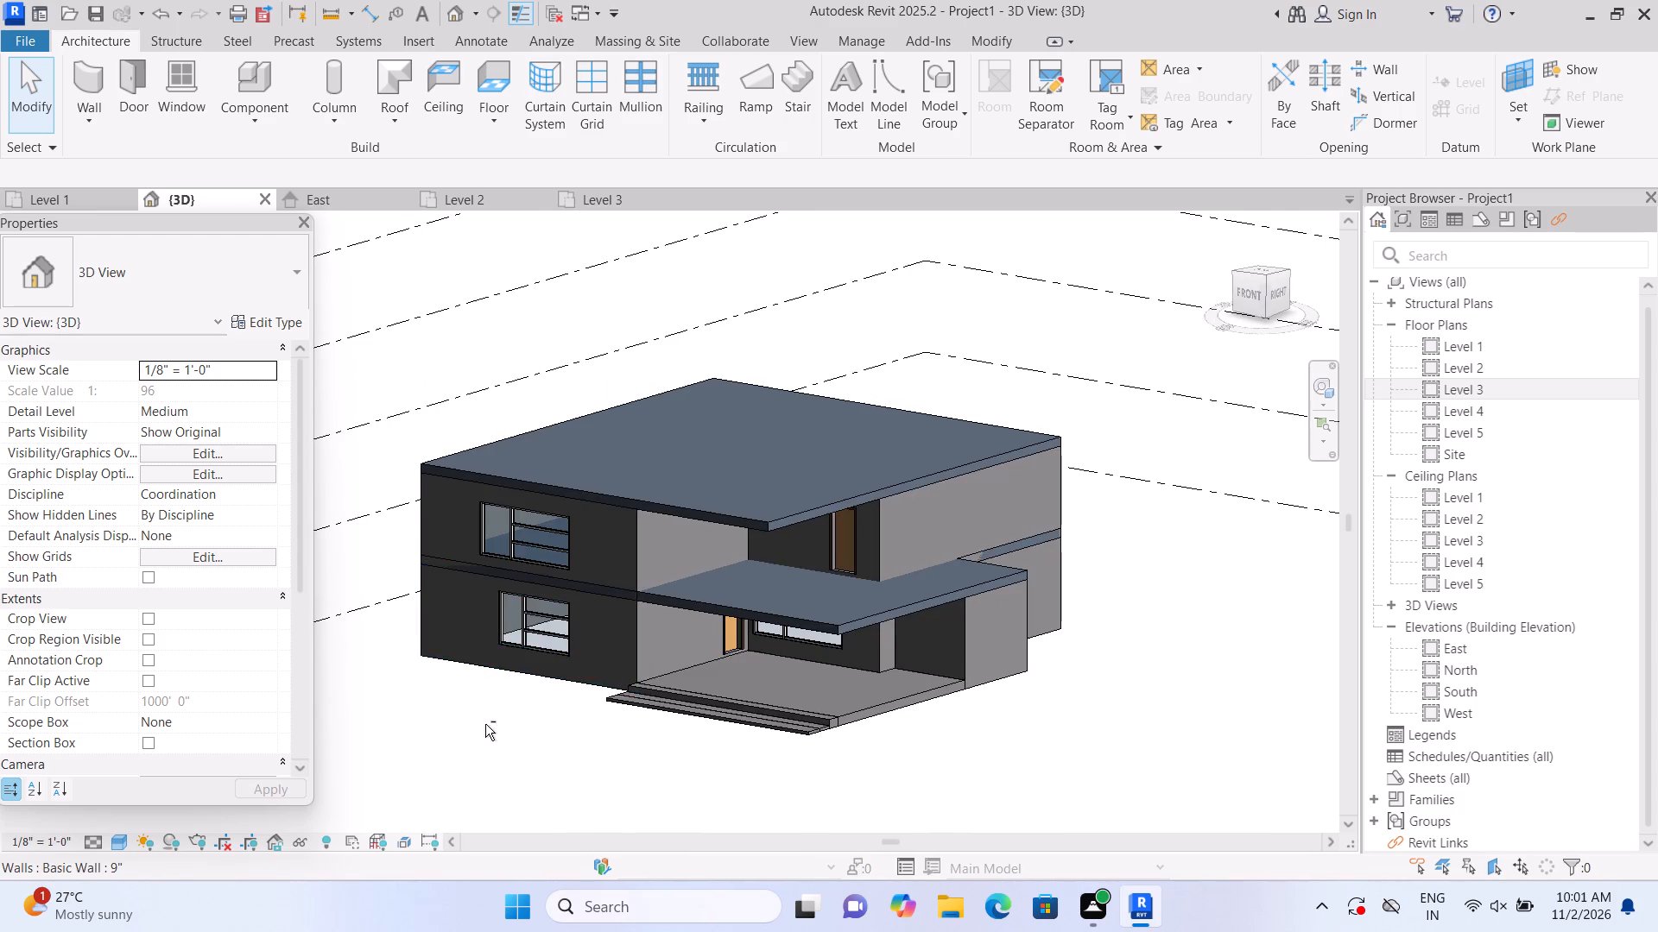
middle_click_drag(490, 721, 328, 686, "shift")
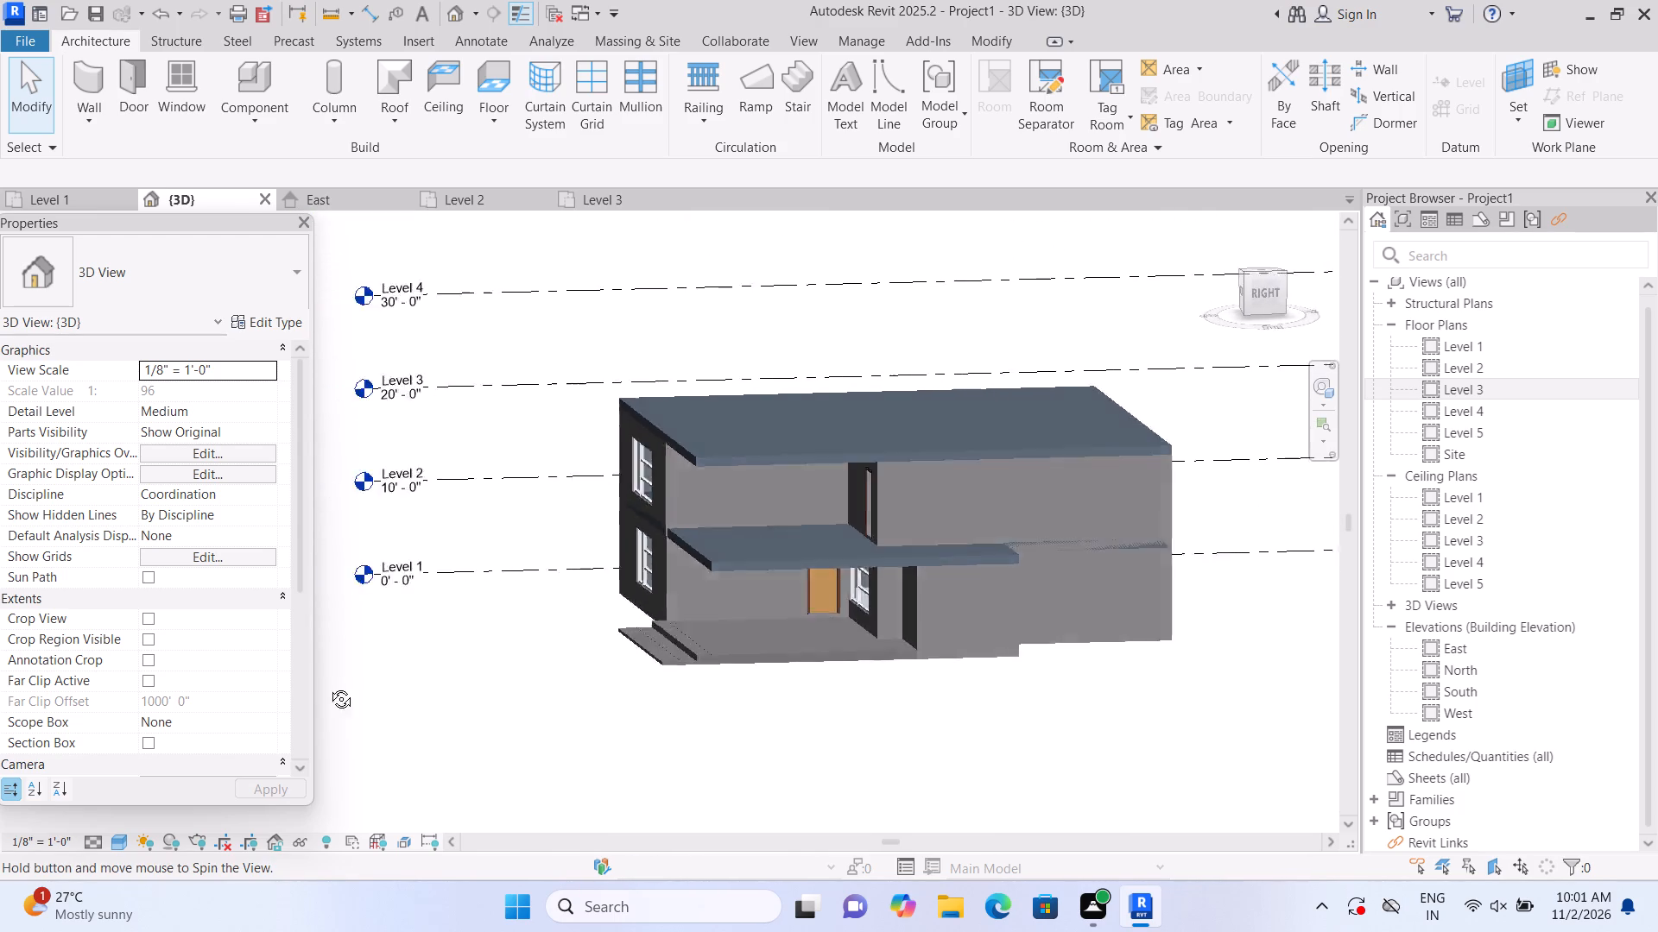
middle_click_drag(328, 686, 432, 727, "shift")
scroll(535, 517, "up", 4)
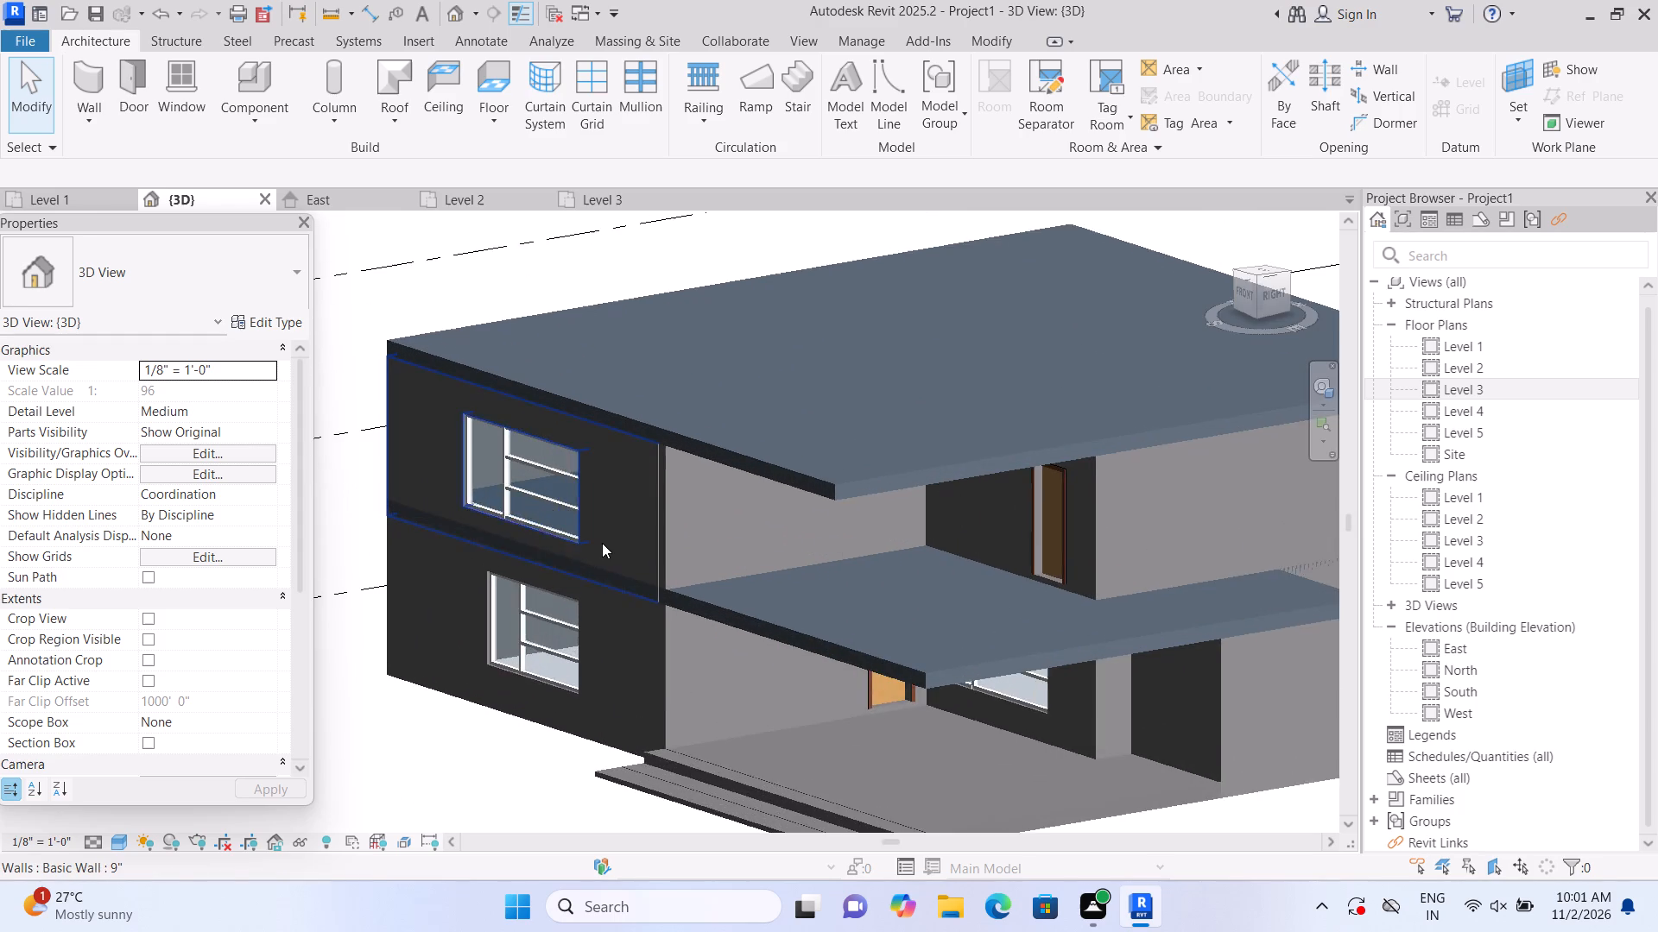
scroll(602, 543, "up", 1)
middle_click_drag(611, 554, 403, 556)
scroll(699, 675, "down", 3)
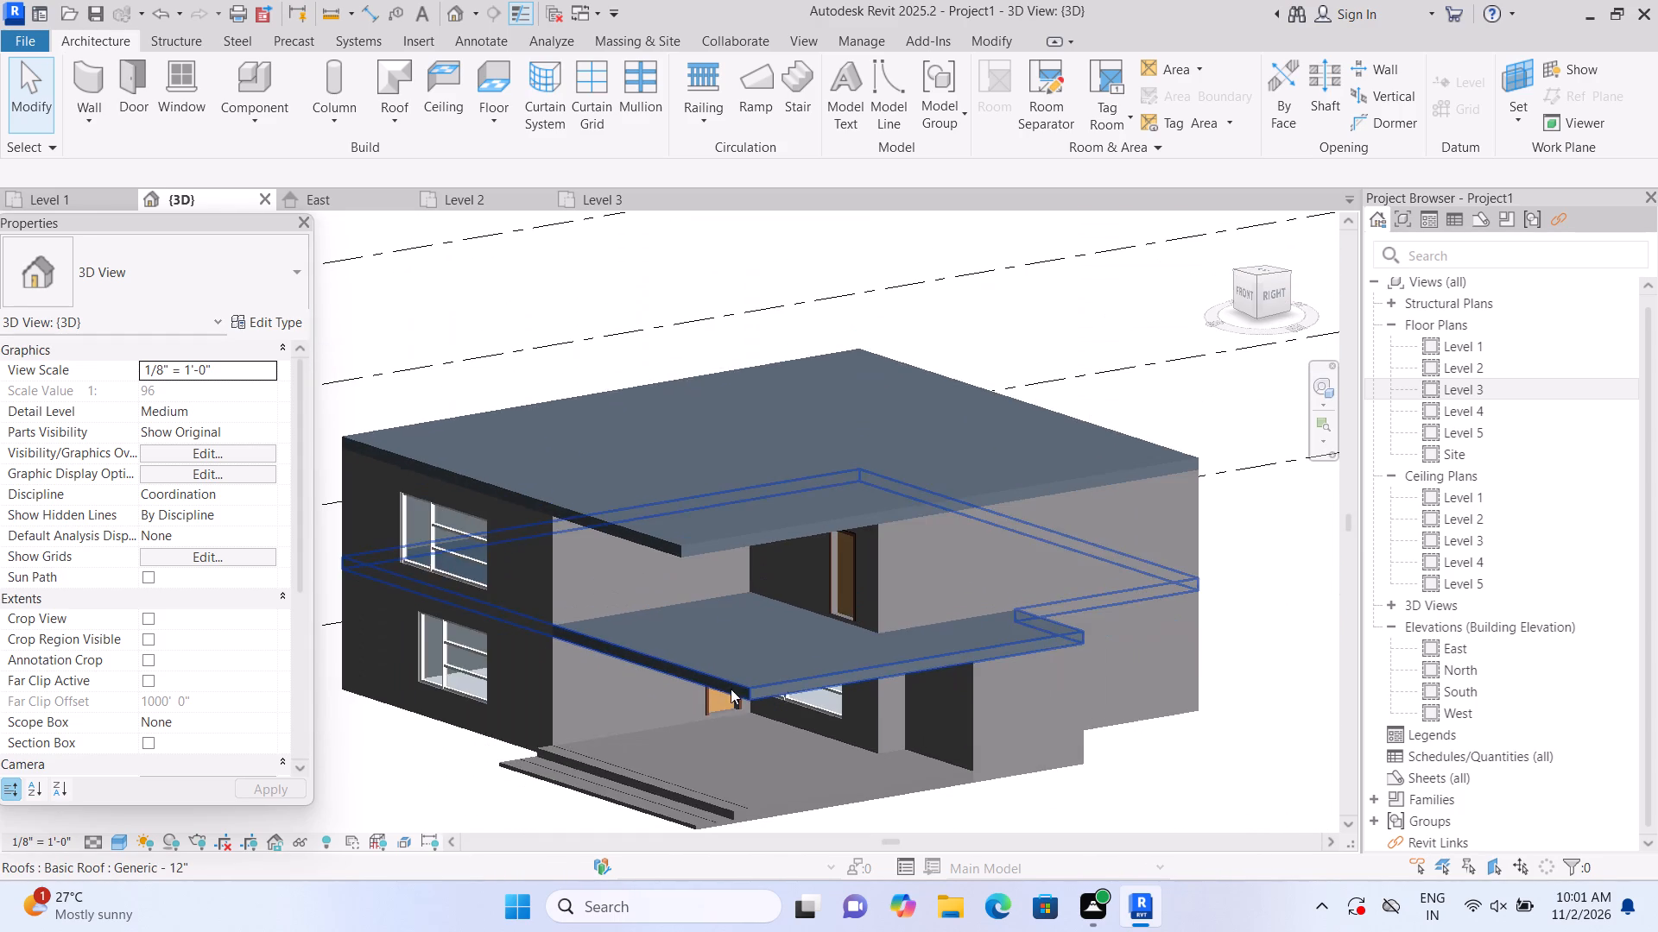
In the Level 2 floor plan, create an in-place component of category Generic Models with the default name.
double_click(1431, 362)
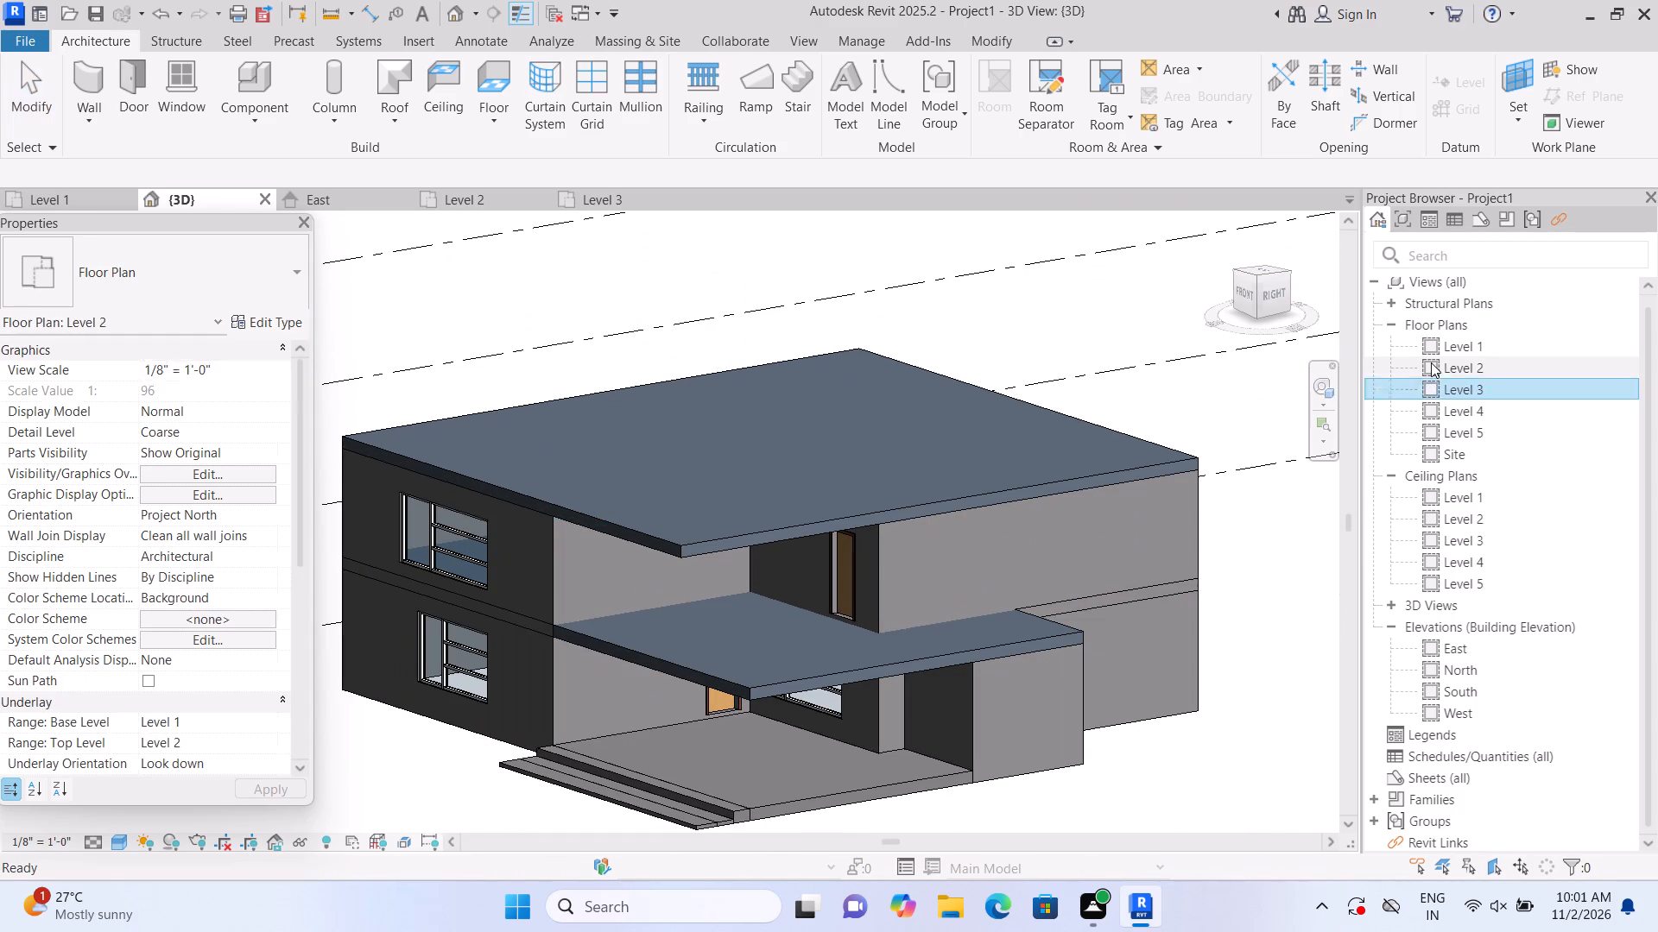
middle_click_drag(964, 565, 970, 622)
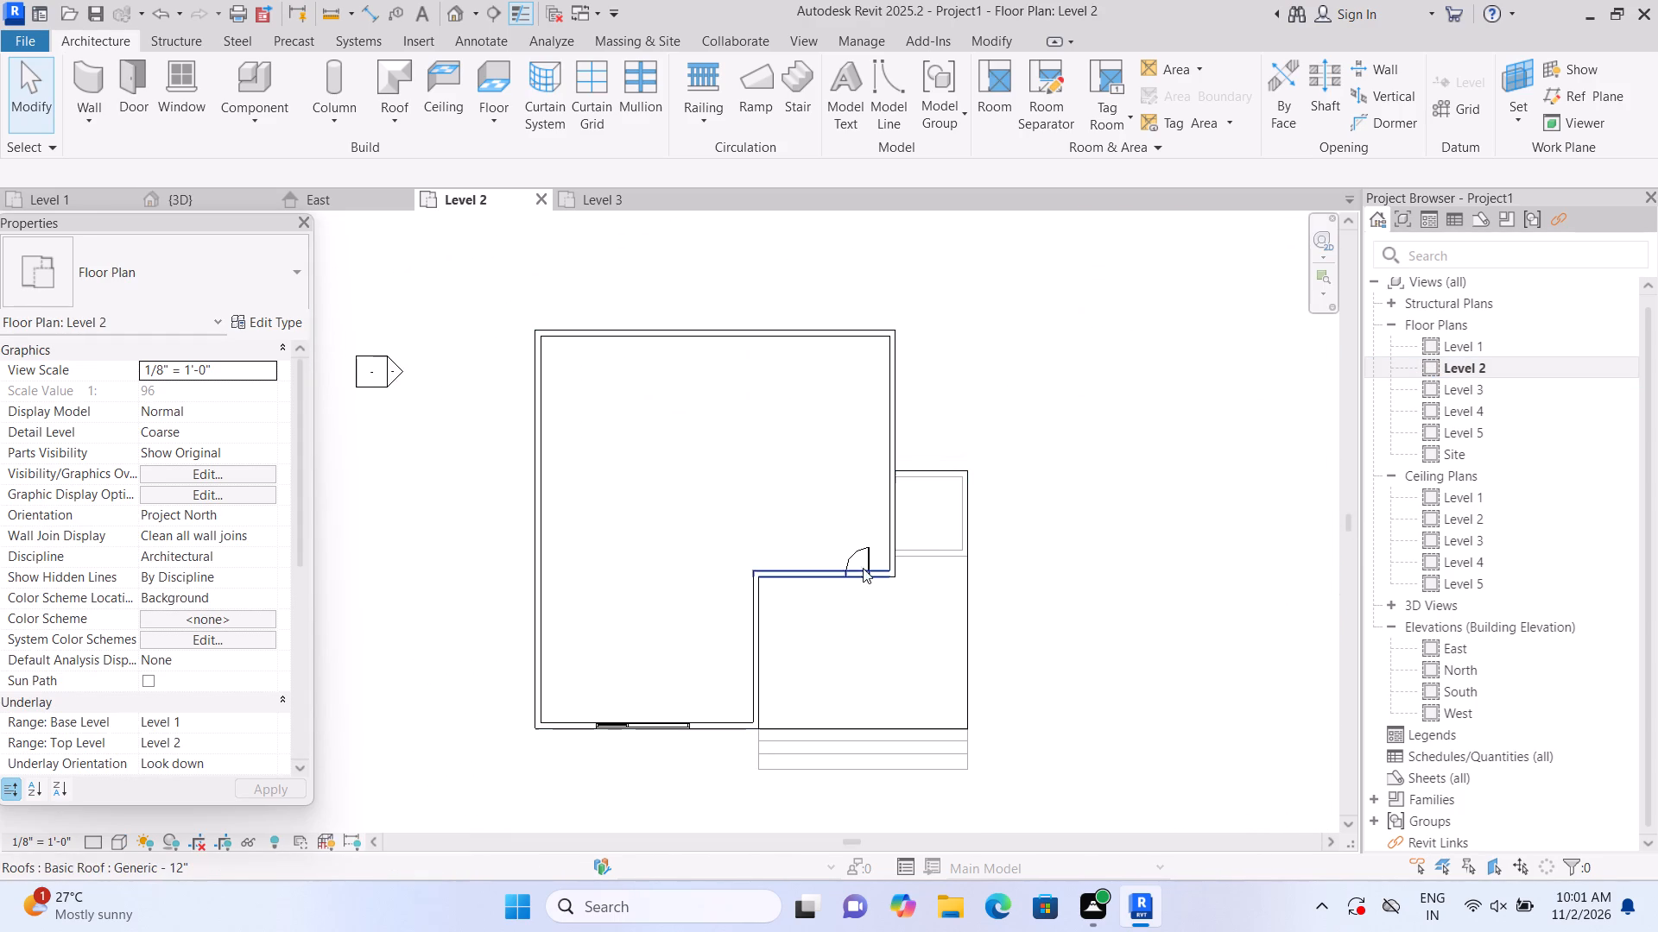
left_click(227, 122)
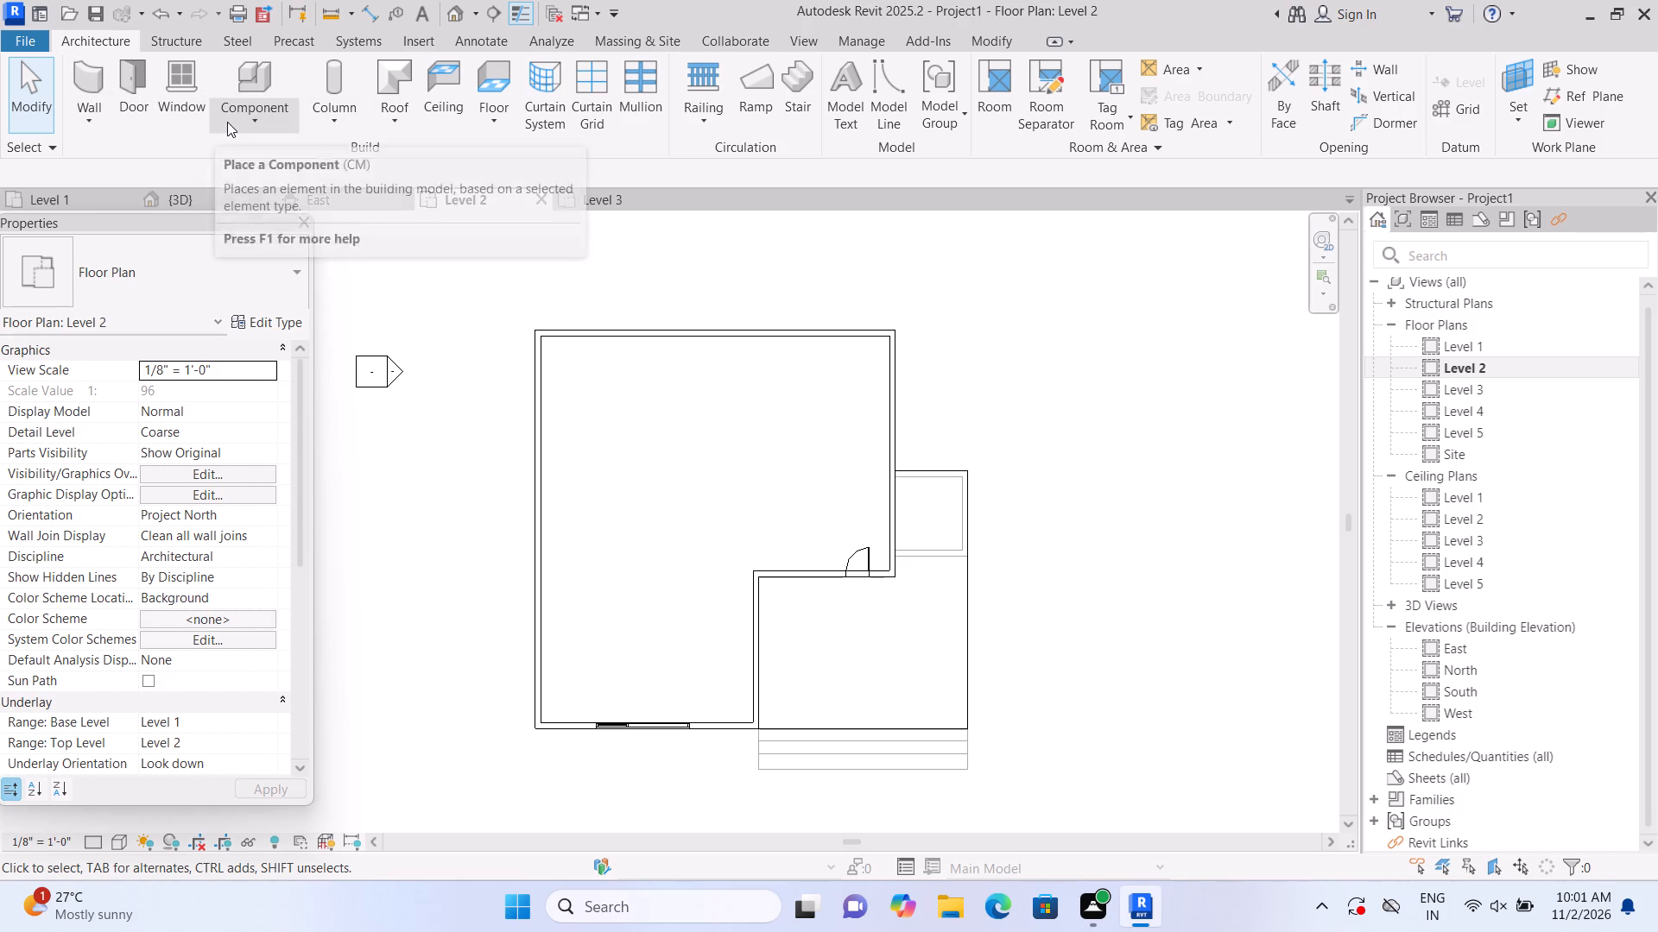
left_click(267, 202)
scroll(784, 383, "down", 3)
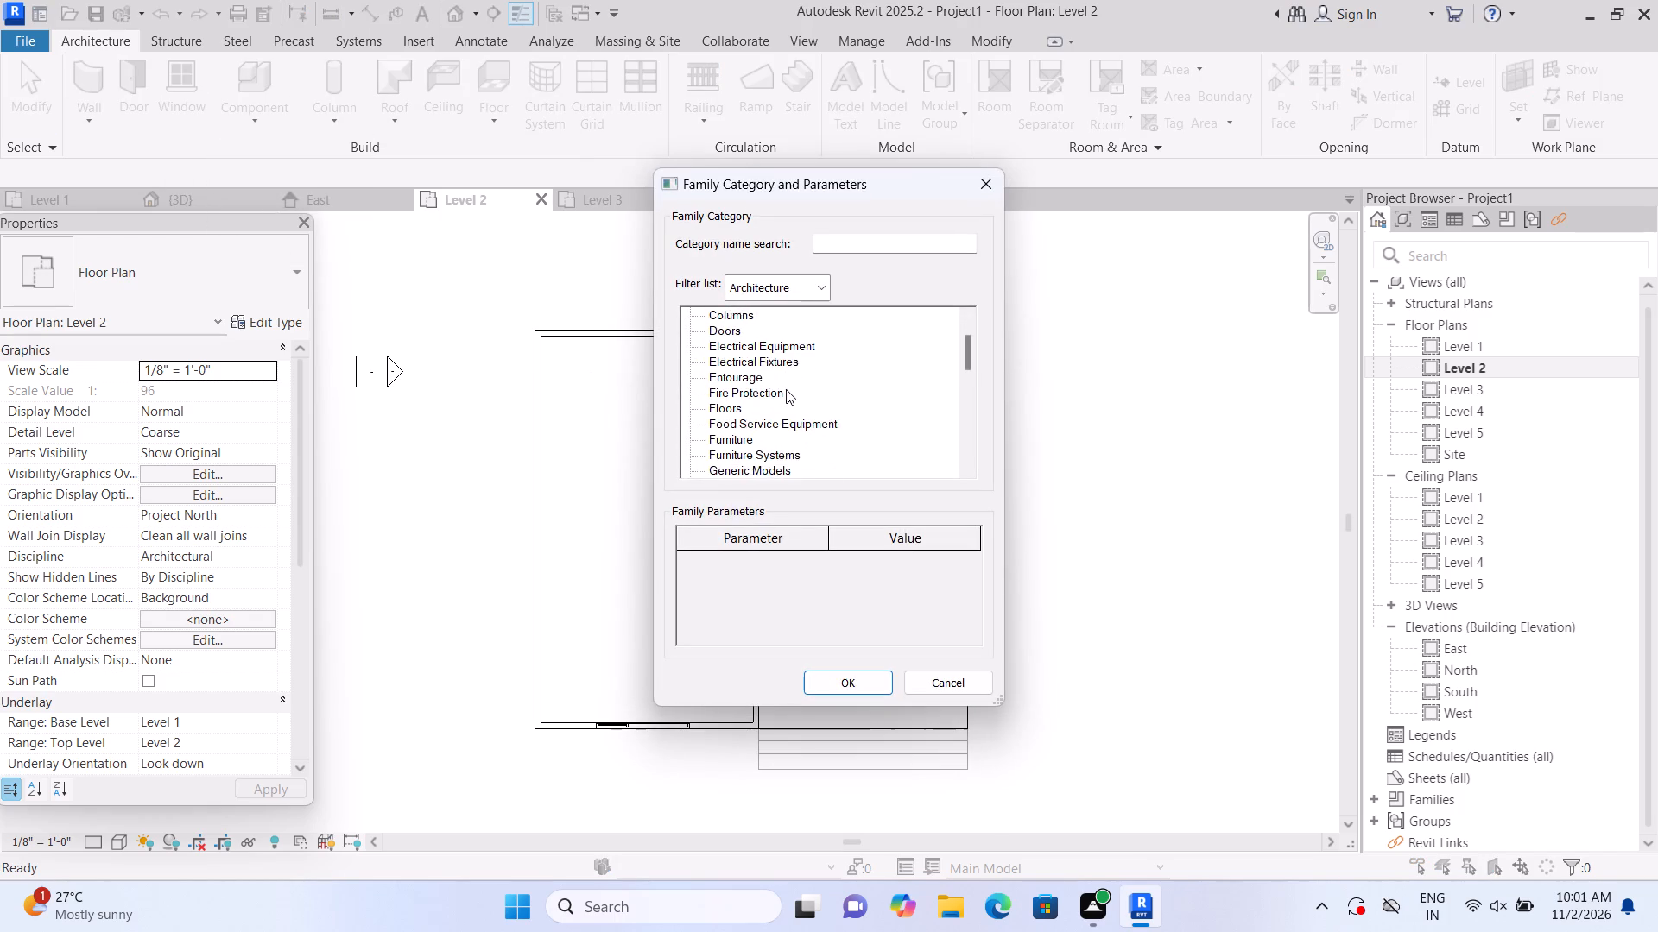
scroll(786, 389, "down", 5)
left_click(777, 400)
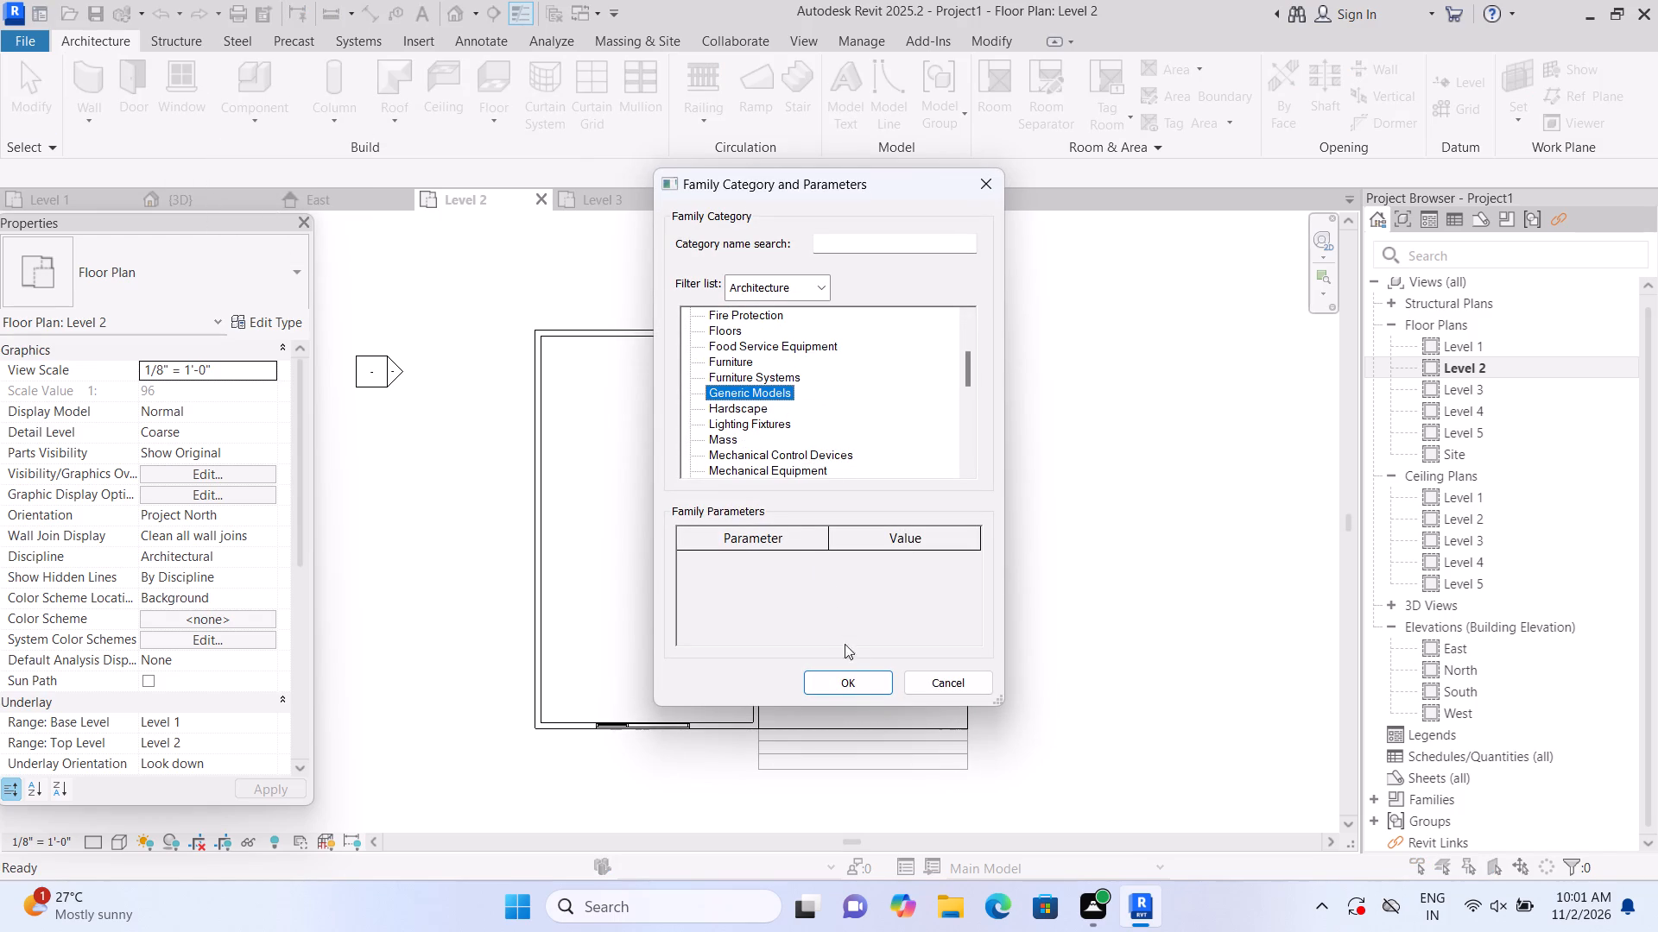
left_click(851, 686)
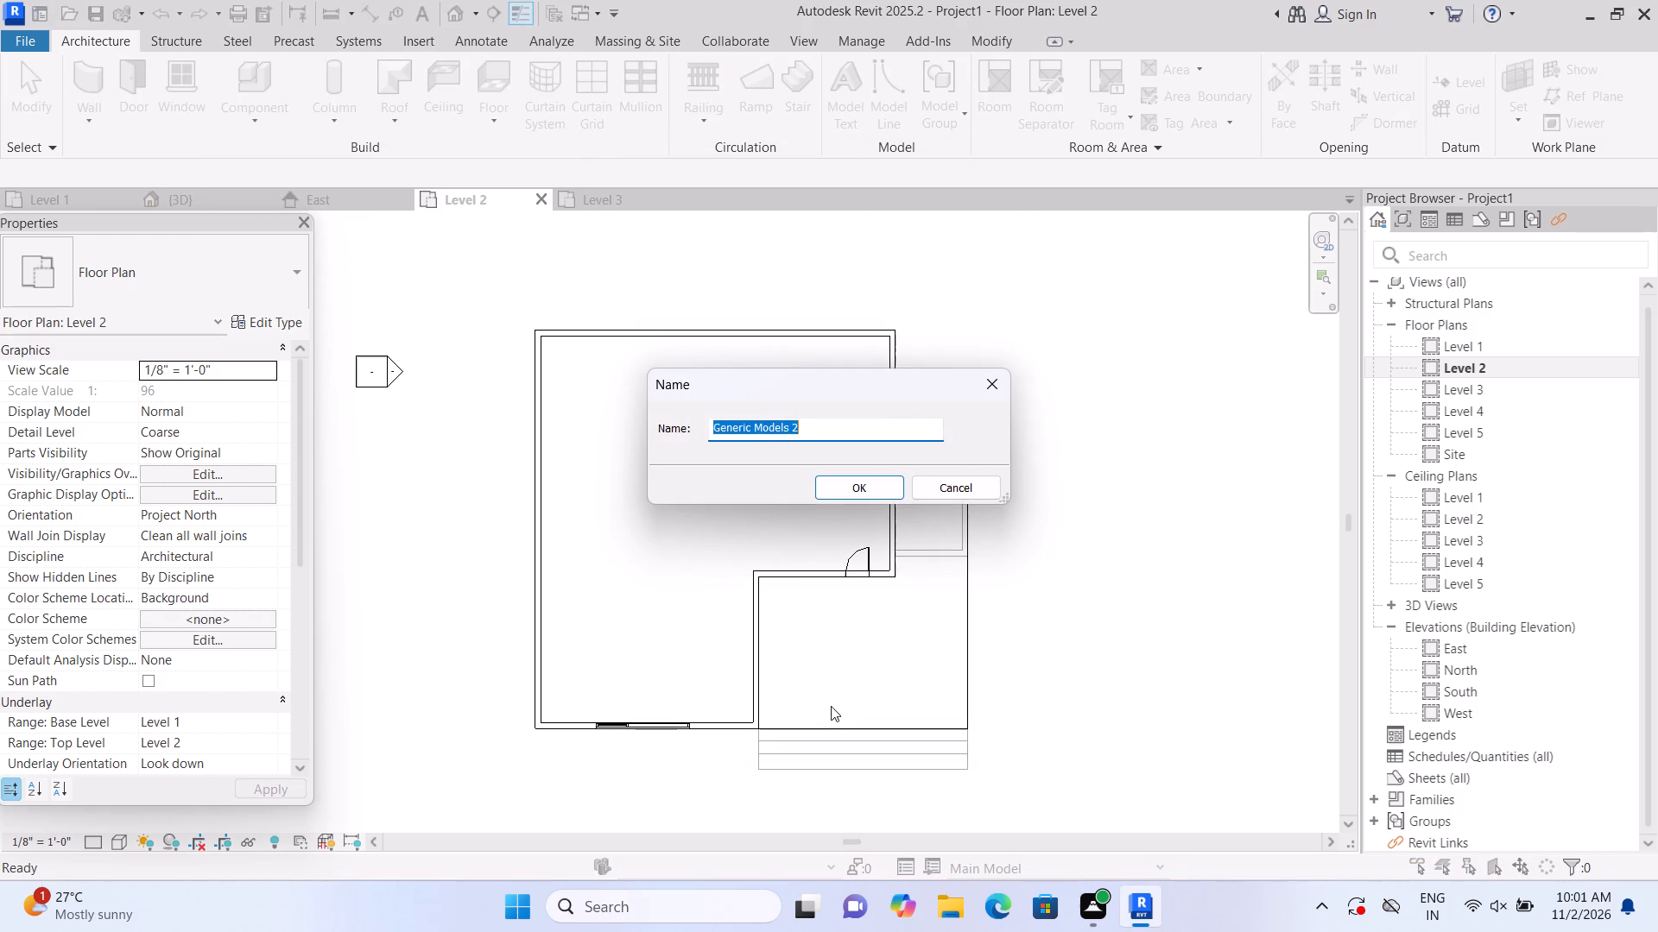
left_click(856, 475)
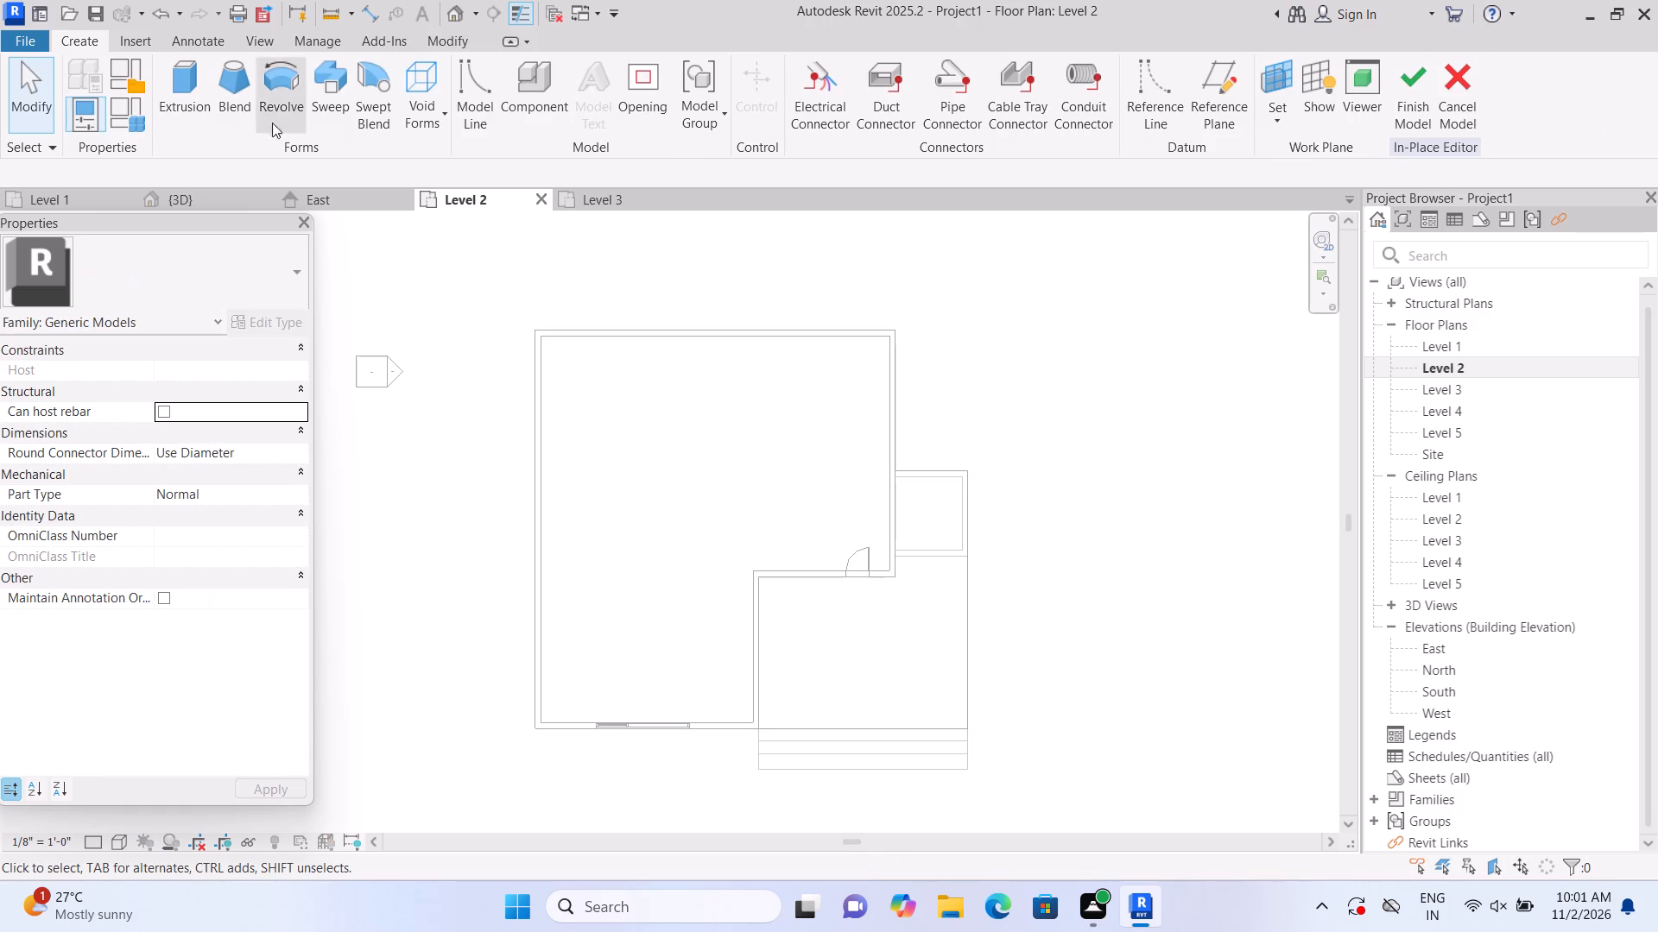
Create a 1'-0" deep extrusion on the Level 2 roof face from a rectangle about 9'-4 1/2" by 16'-7 1/2" along the building's east wall.
left_click(187, 116)
left_click(1122, 127)
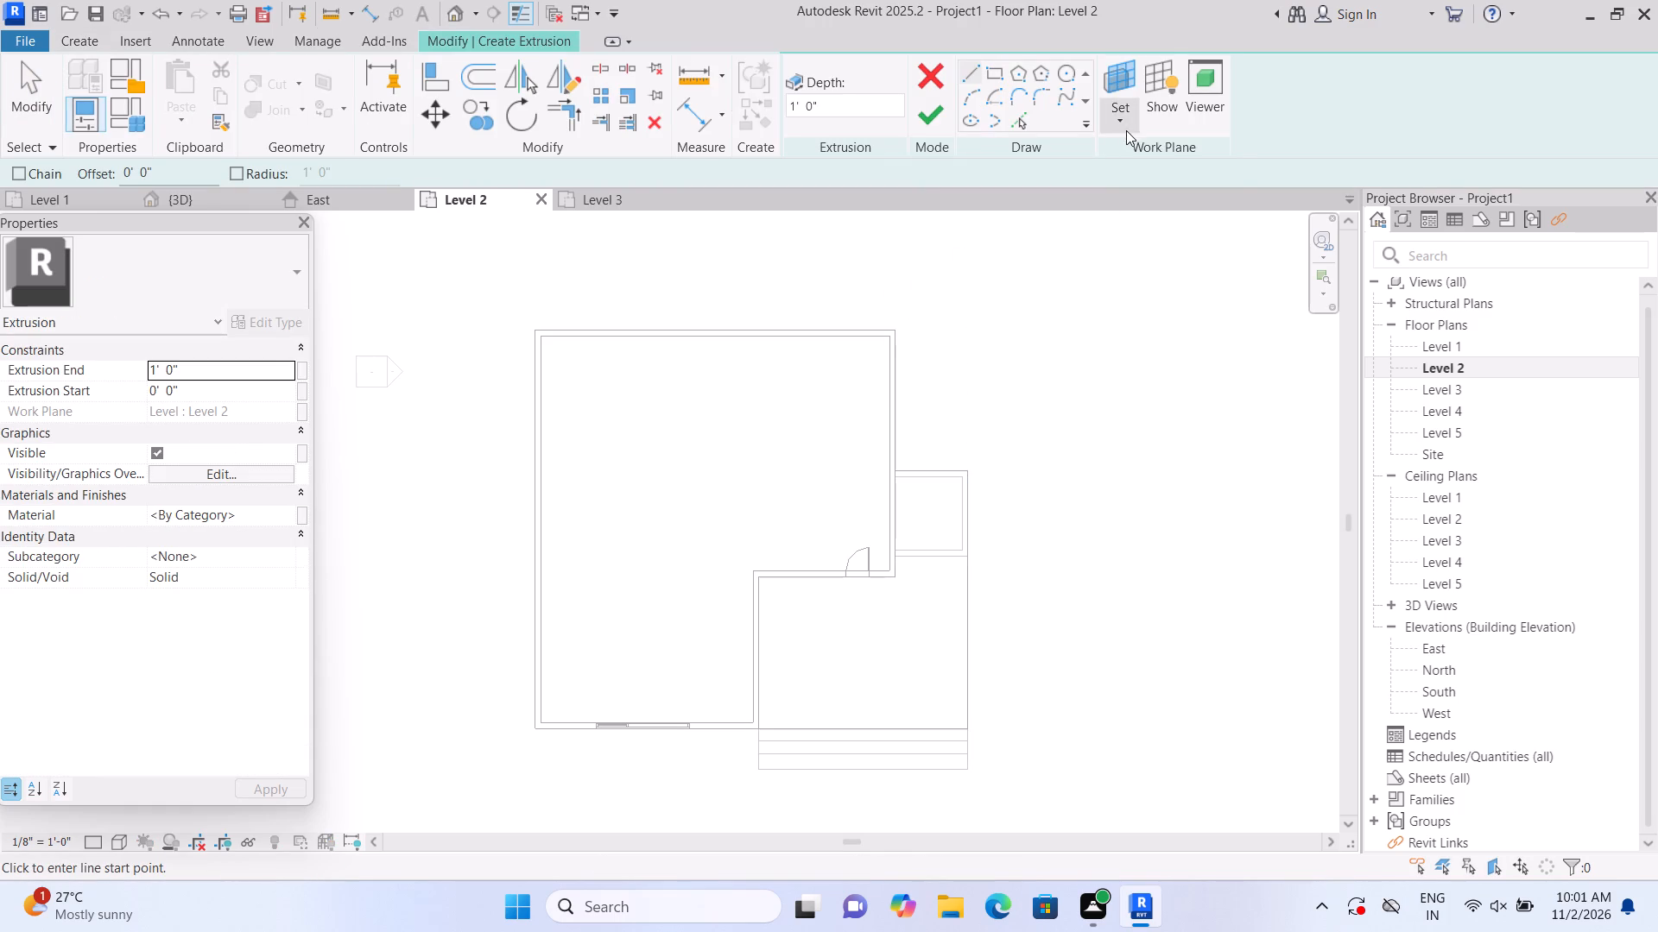
left_click(1139, 189)
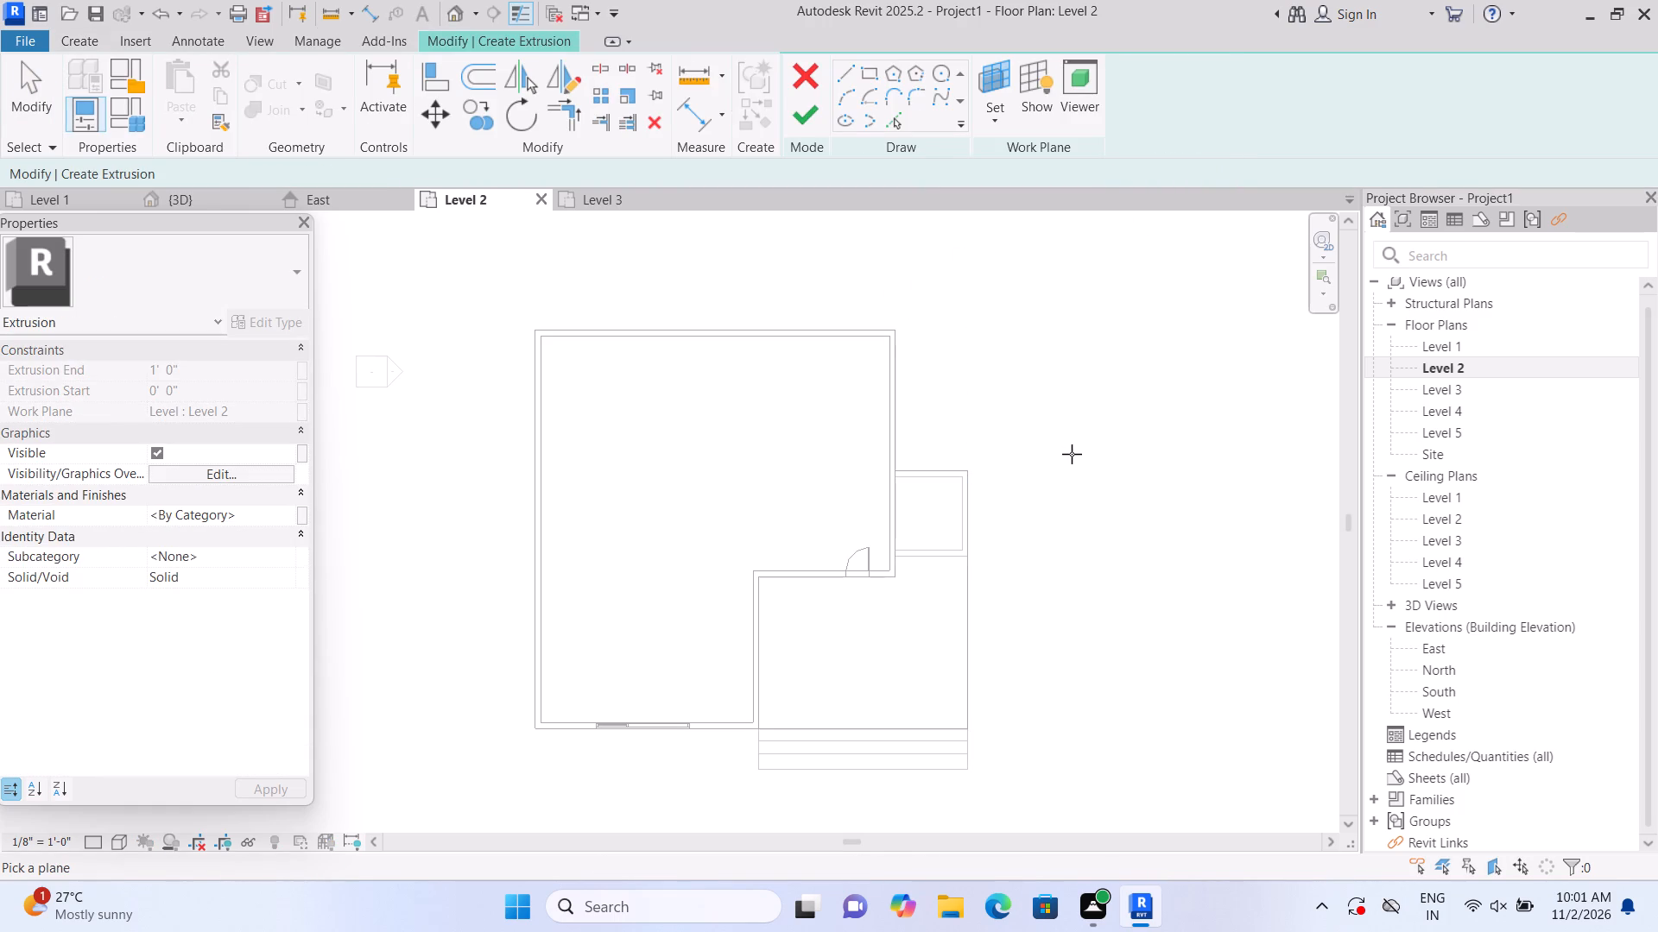
left_click(913, 542)
left_click(990, 72)
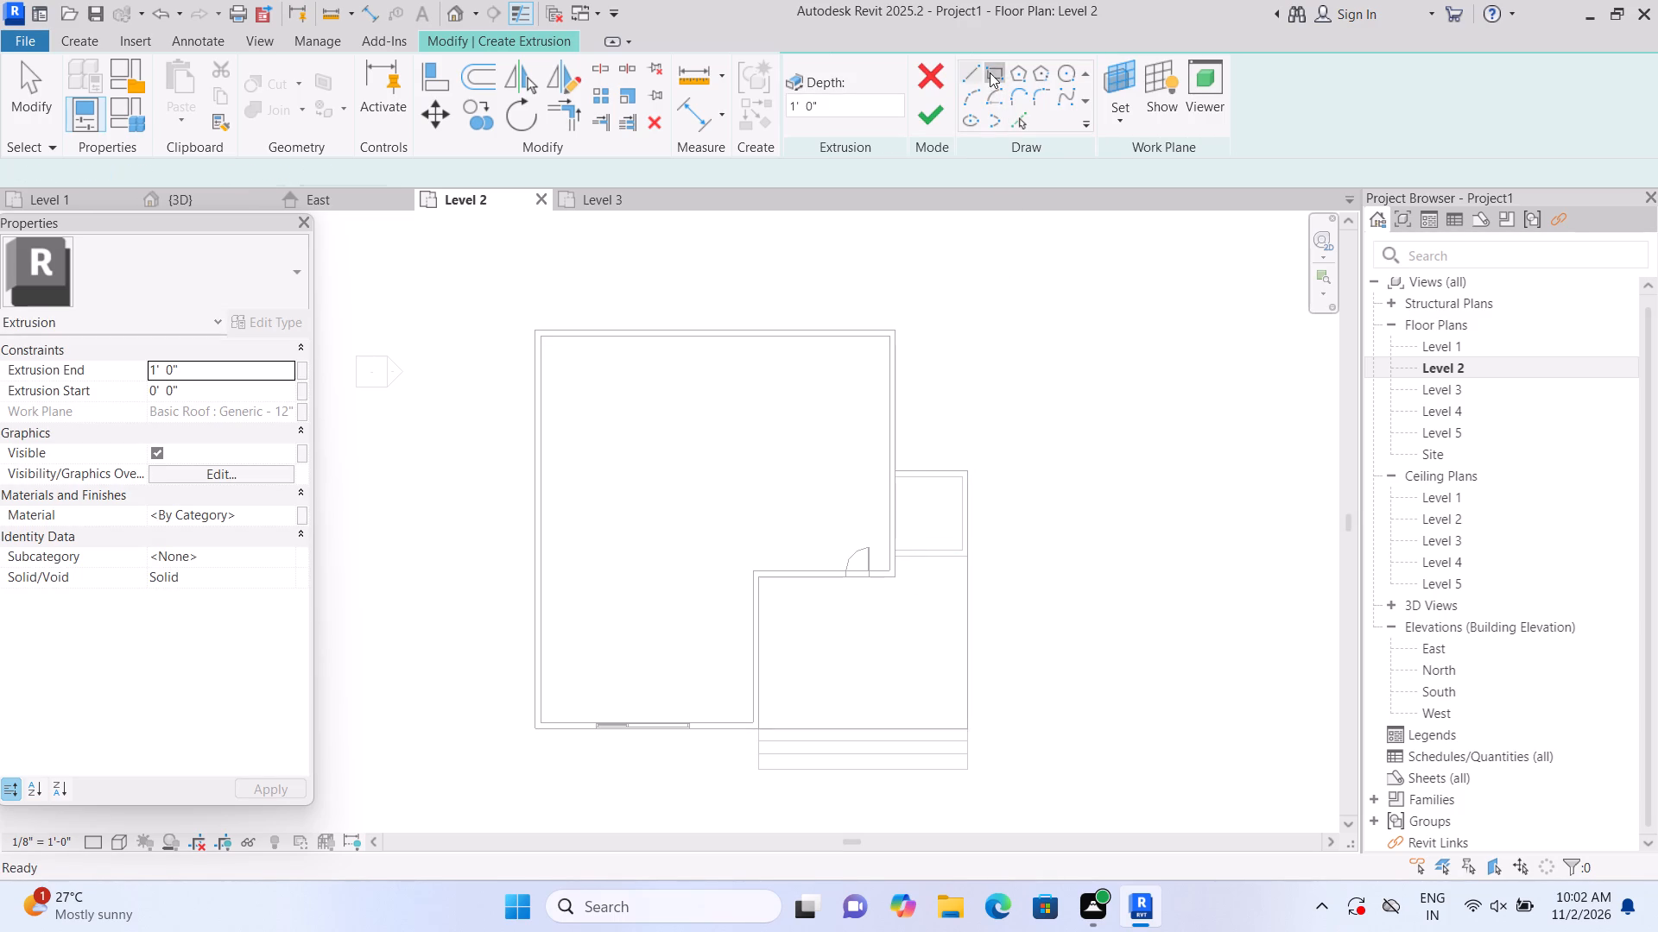
left_click(895, 468)
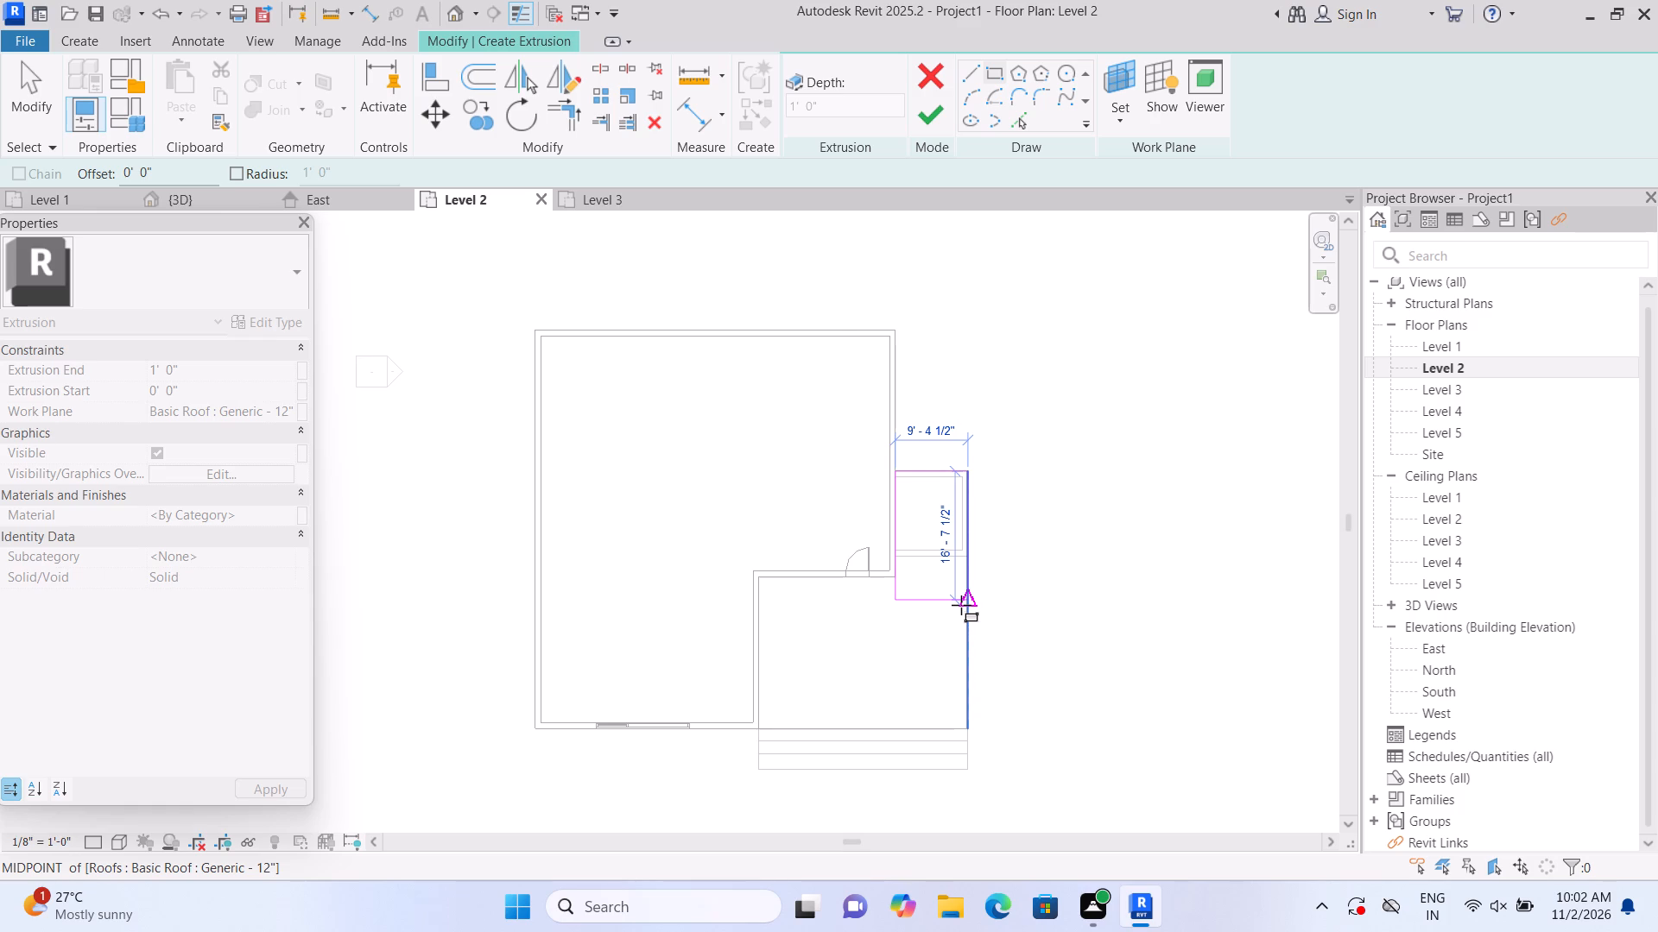
left_click(961, 605)
left_click(920, 123)
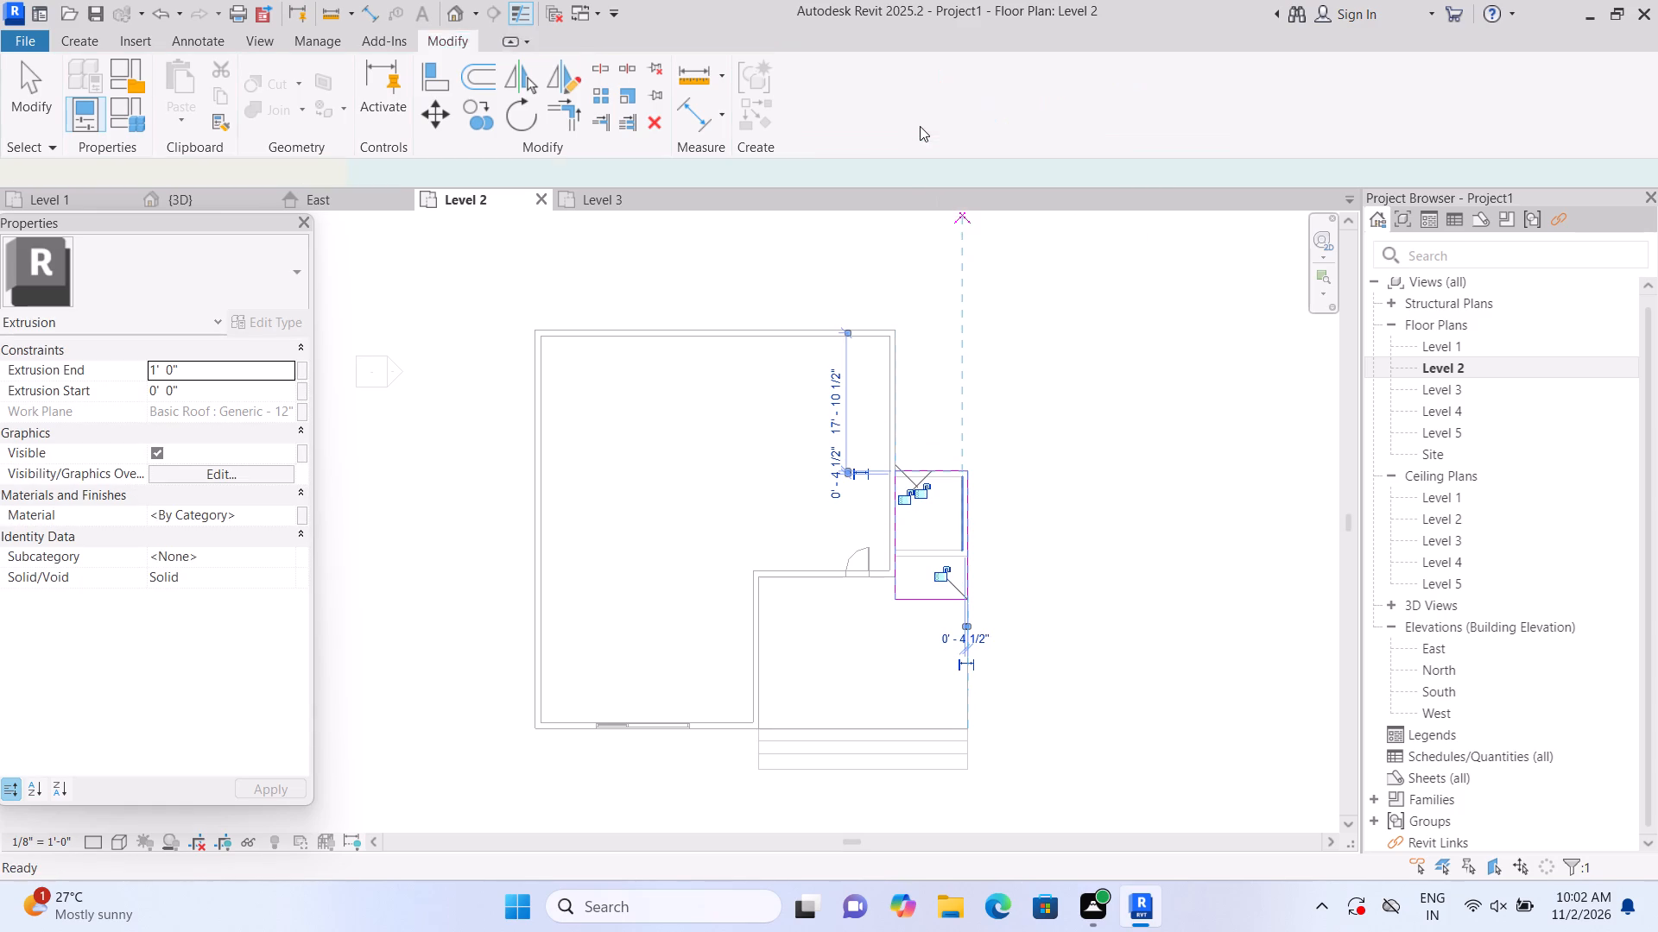
scroll(911, 583, "up", 1)
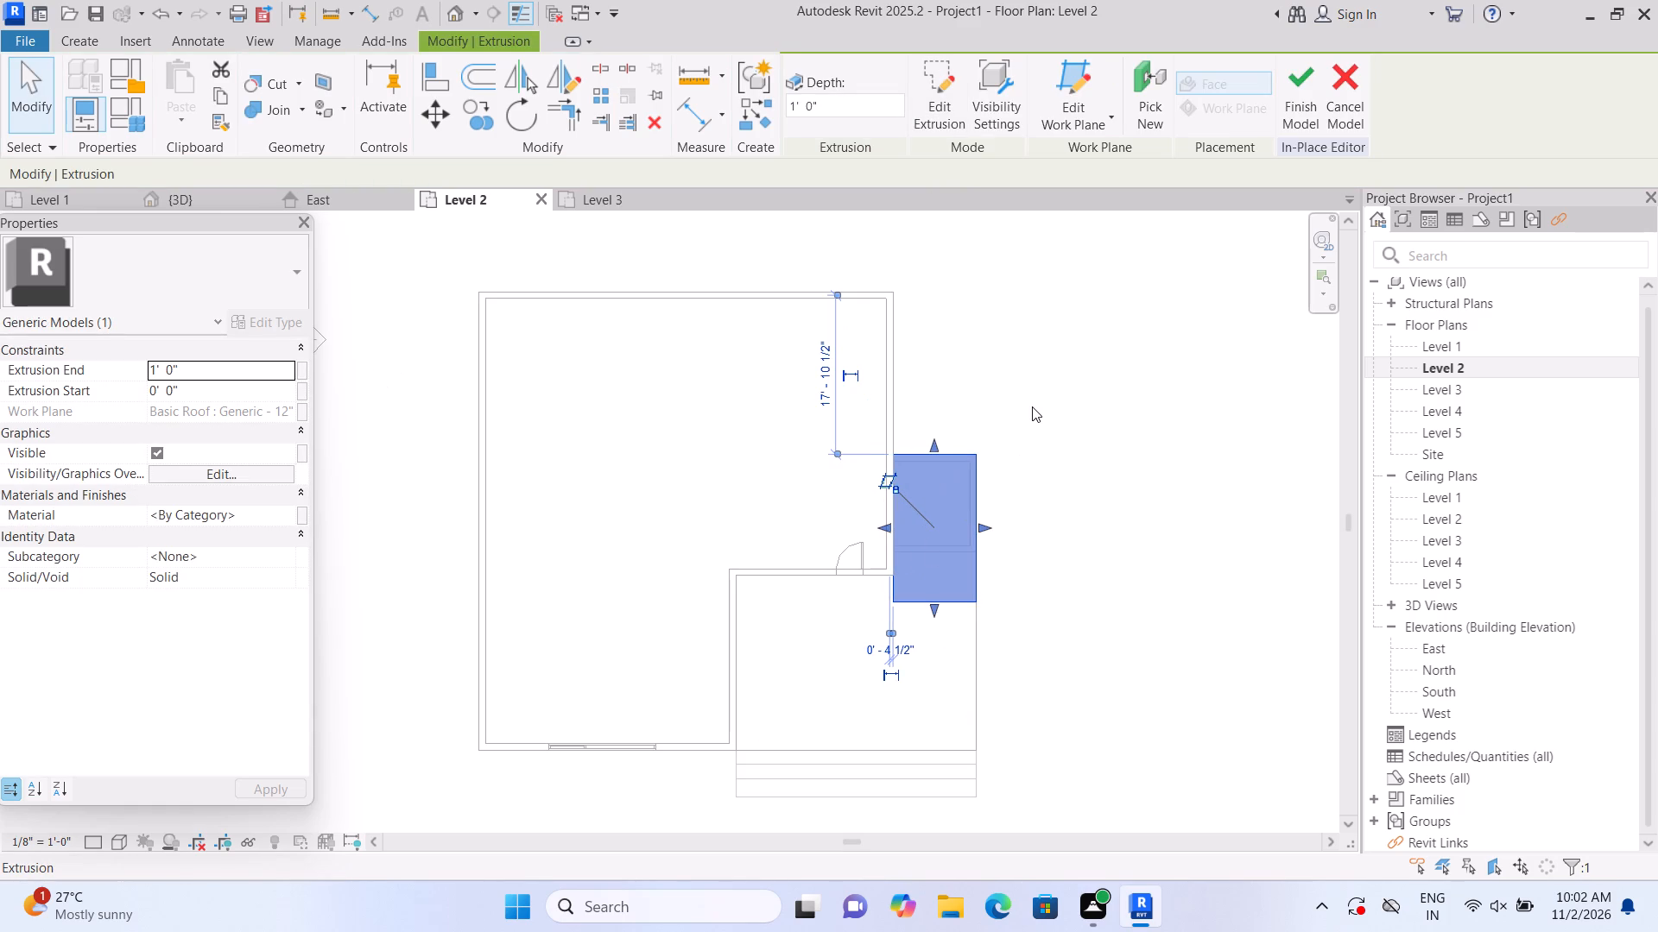
left_click(1032, 406)
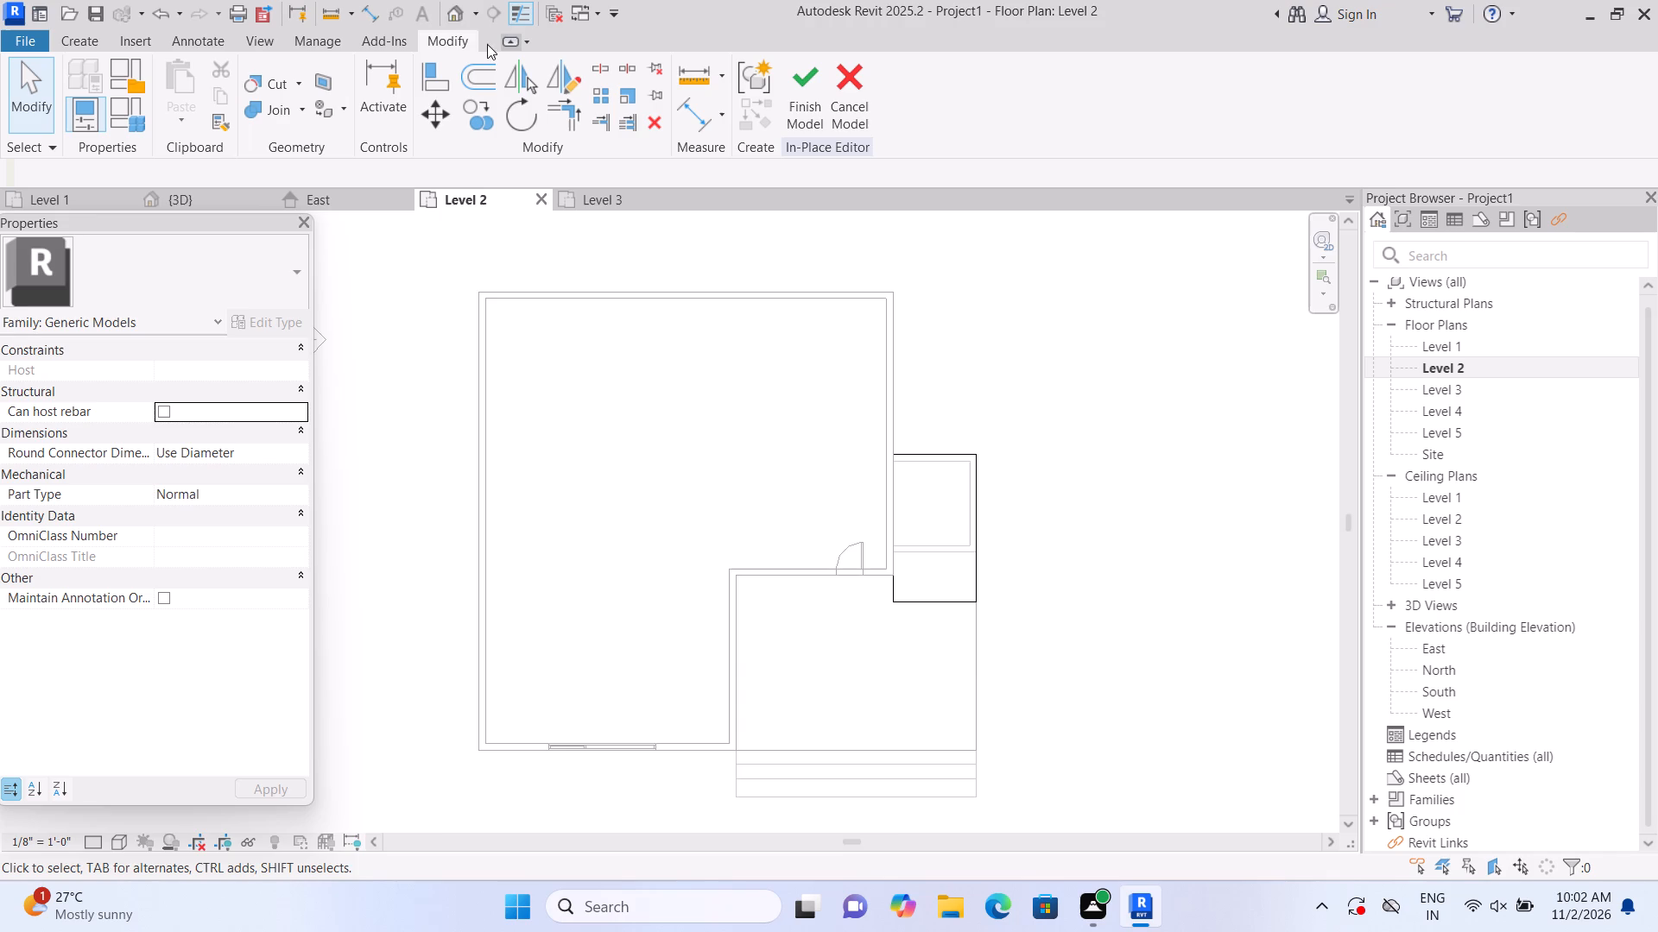
Examine the new slab extrusion on the Level 2 roof in the 3D view, orbiting round to its west face beyond the wall.
left_click(453, 10)
scroll(960, 681, "up", 3)
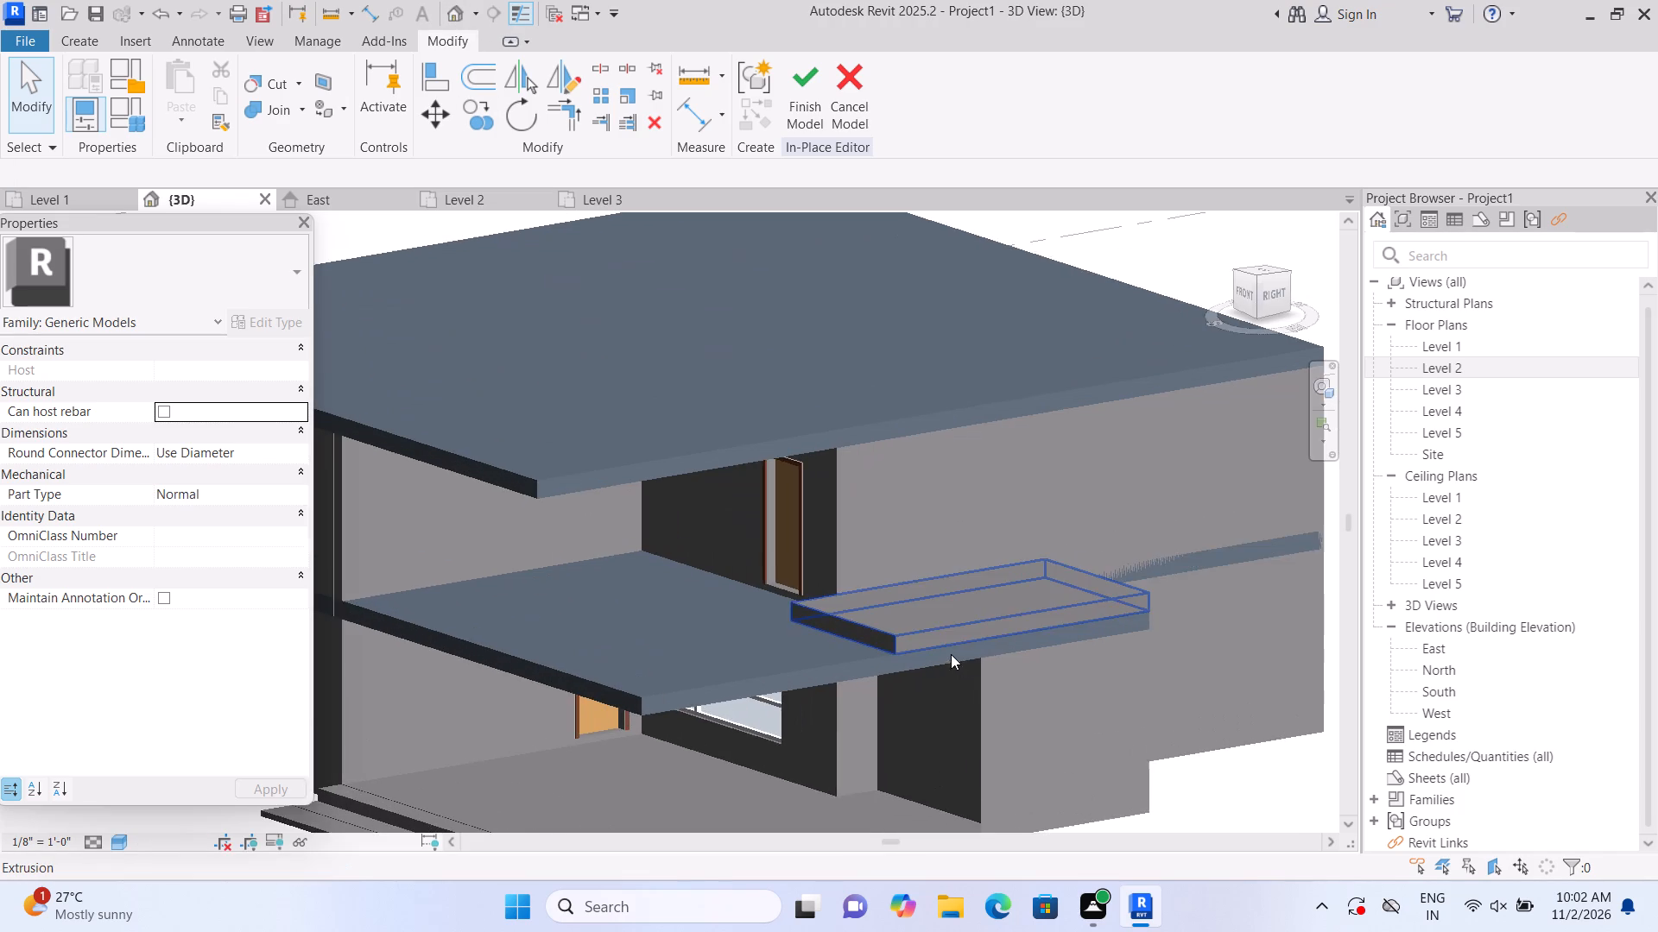
scroll(910, 641, "up", 2)
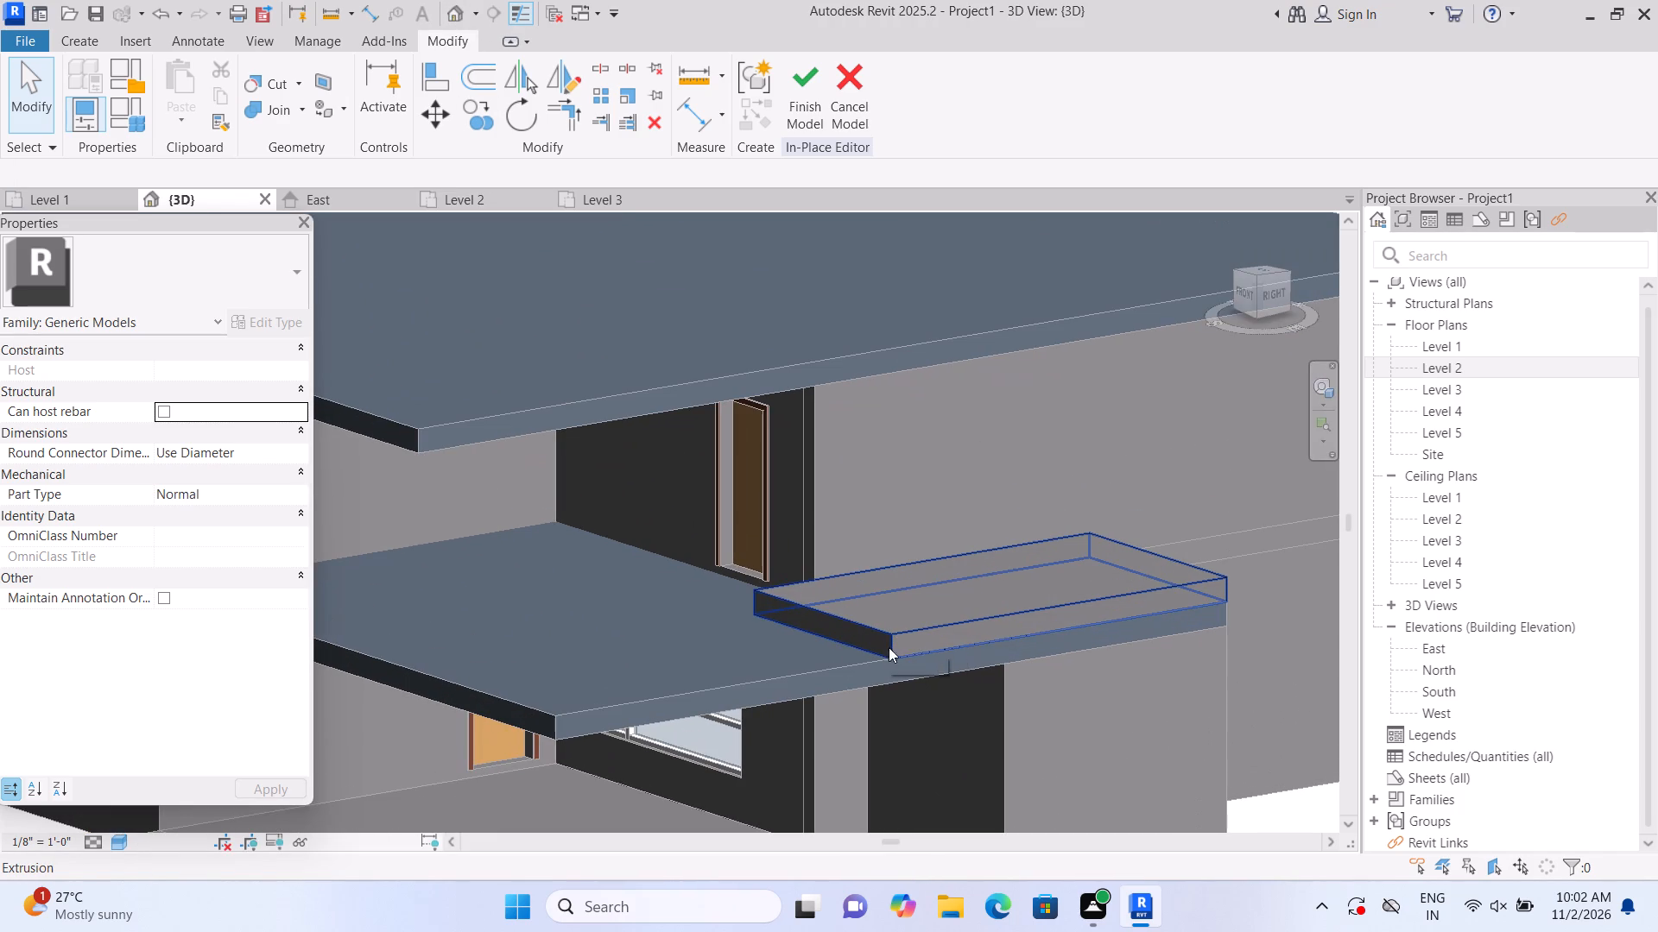
scroll(922, 645, "down", 6)
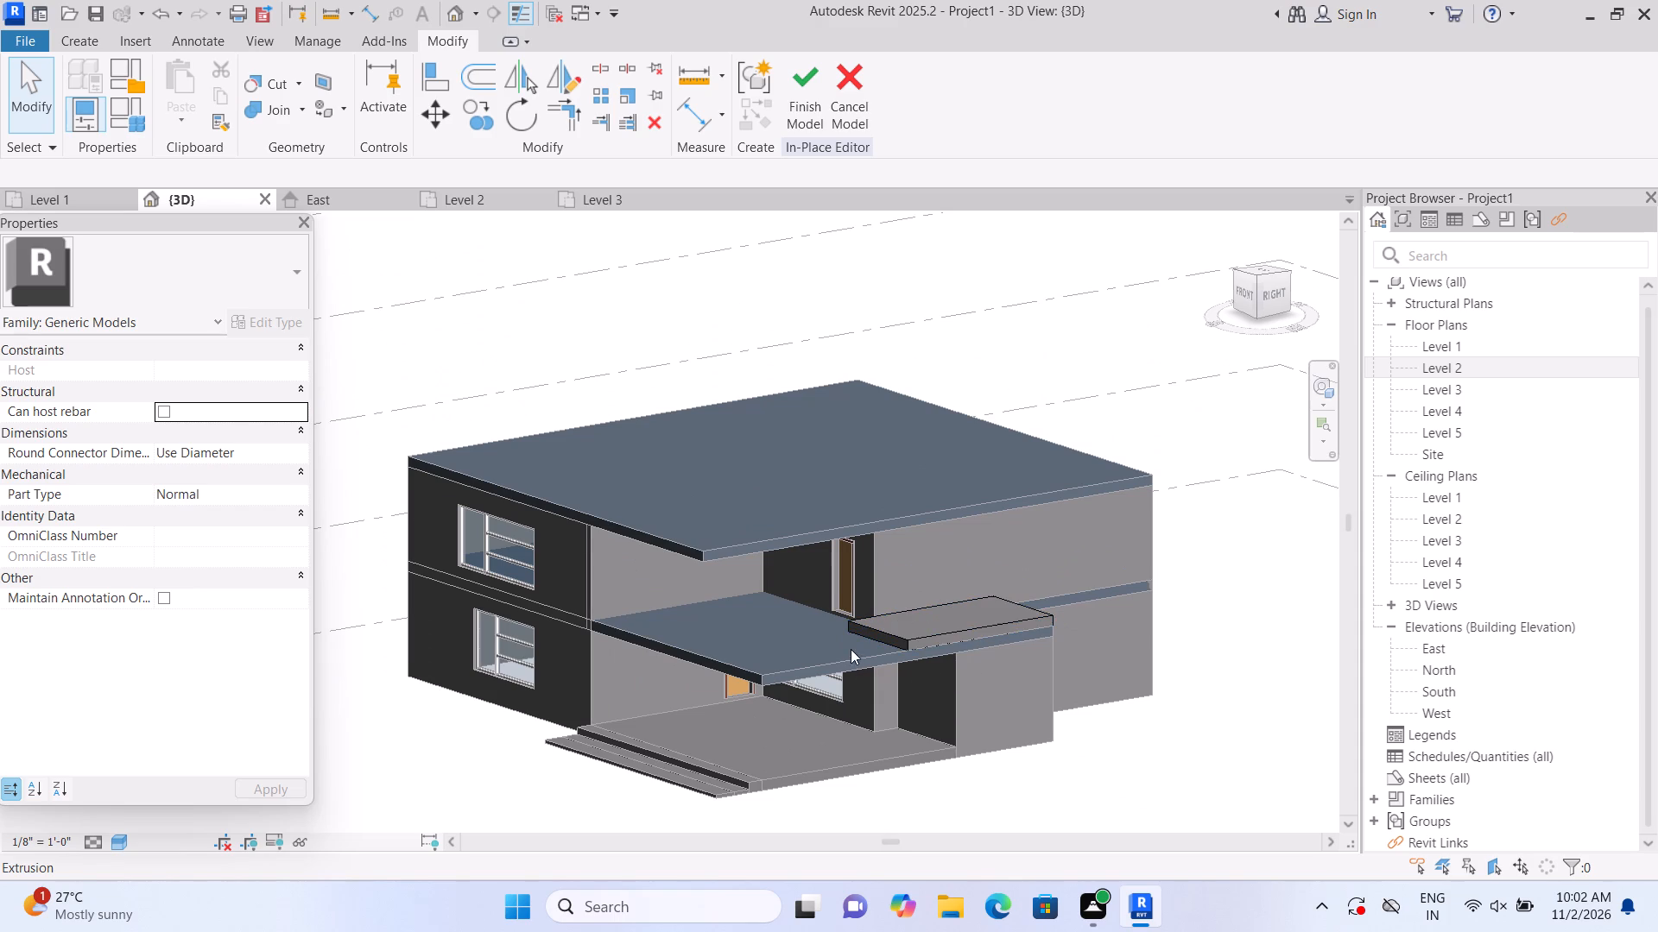
scroll(851, 649, "up", 1)
middle_click_drag(592, 683, 895, 703, "shift")
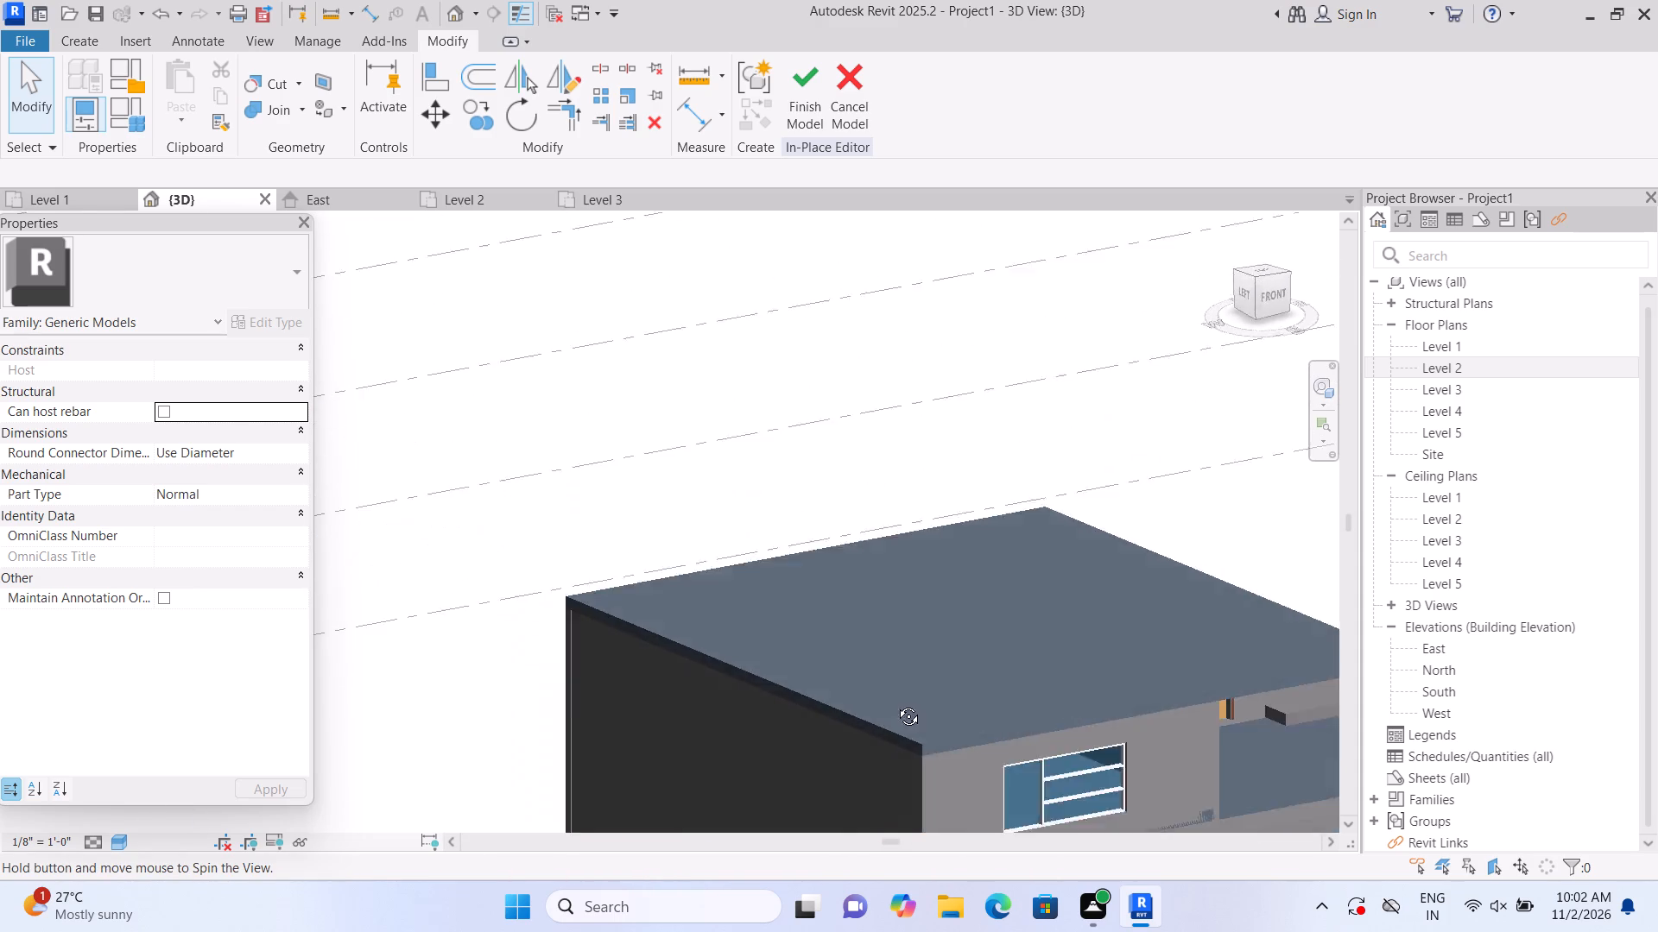
middle_click_drag(895, 703, 837, 664, "shift")
middle_click_drag(1085, 710, 1159, 726)
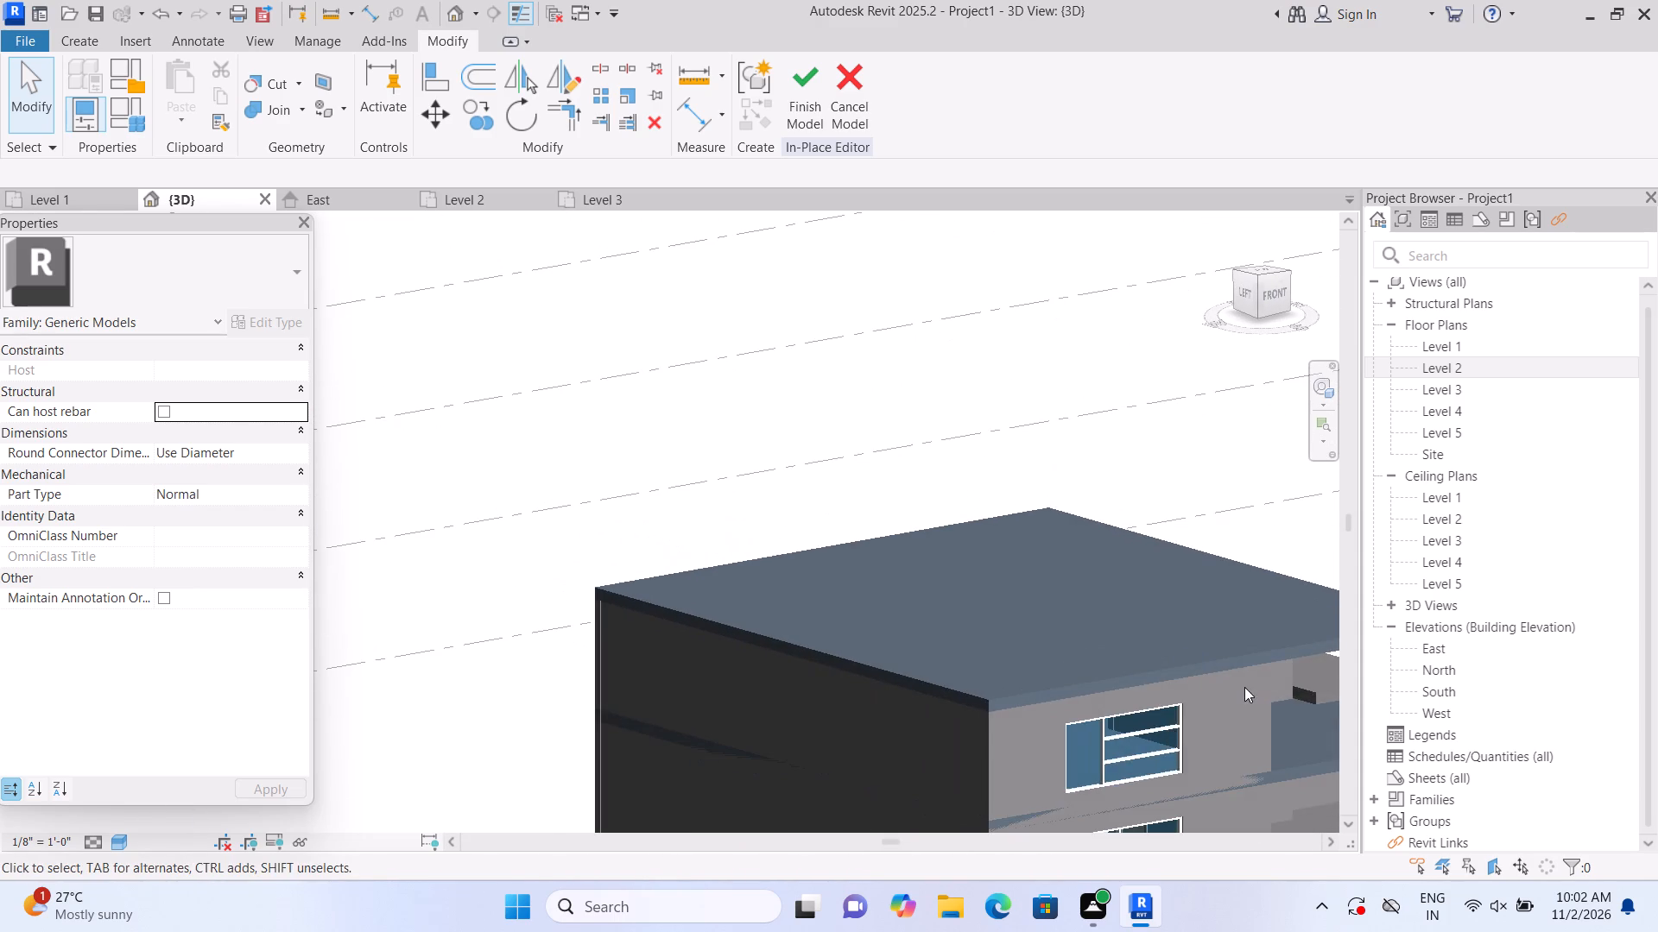
middle_click_drag(1244, 687, 959, 691)
scroll(1083, 679, "up", 7)
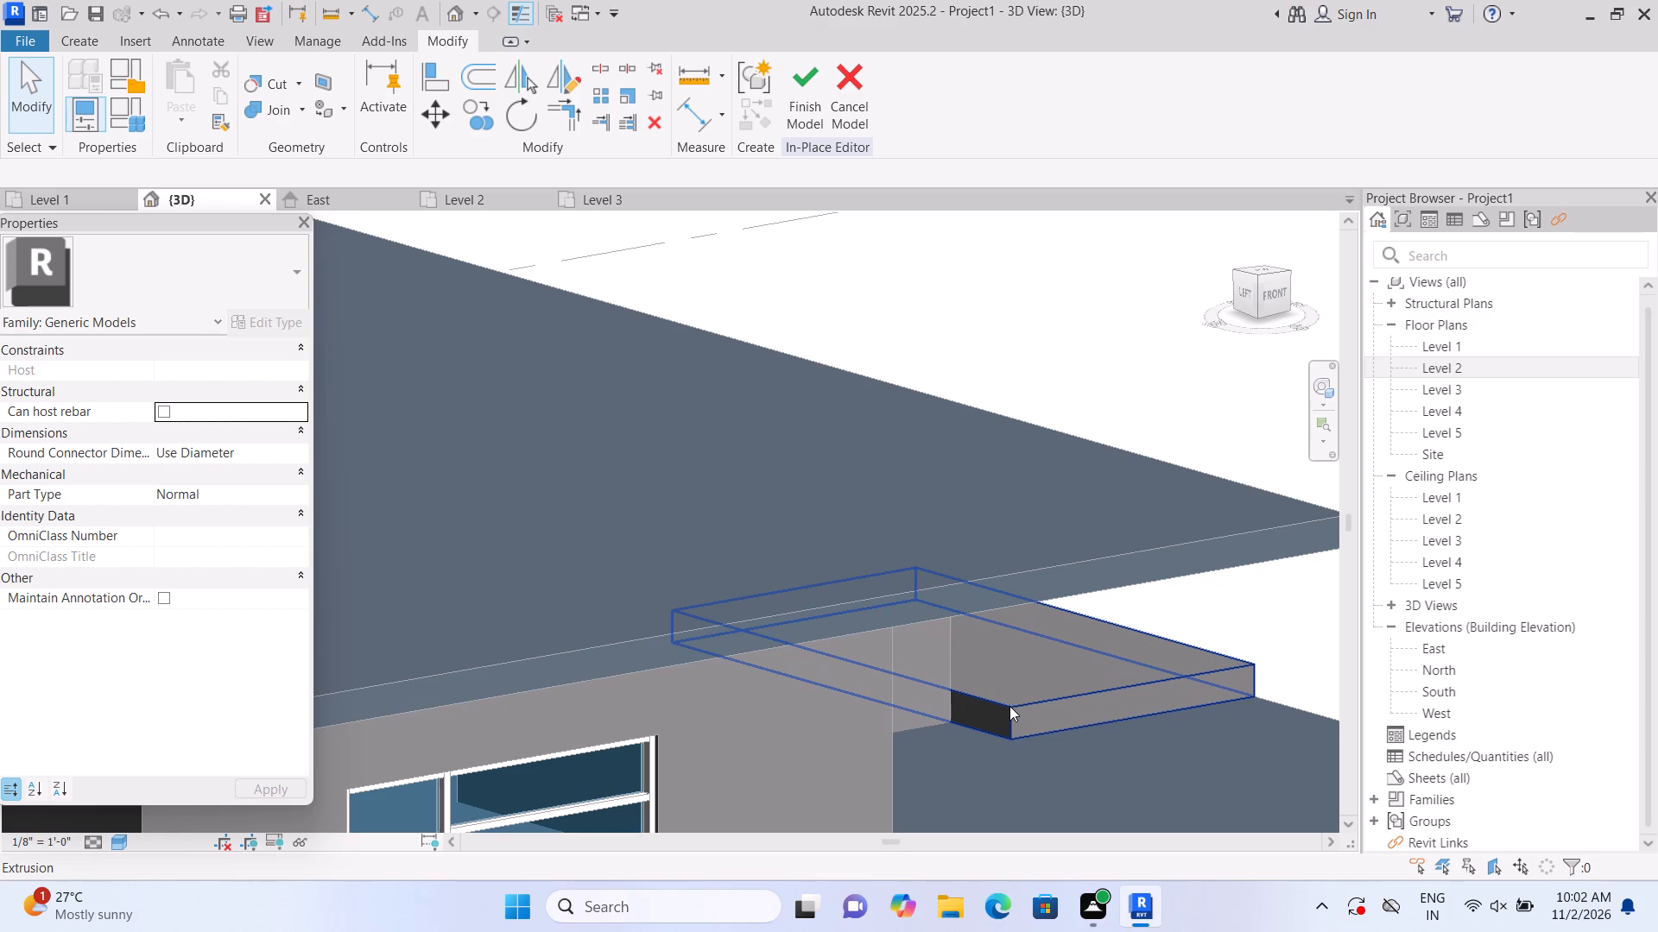
scroll(1011, 710, "up", 2)
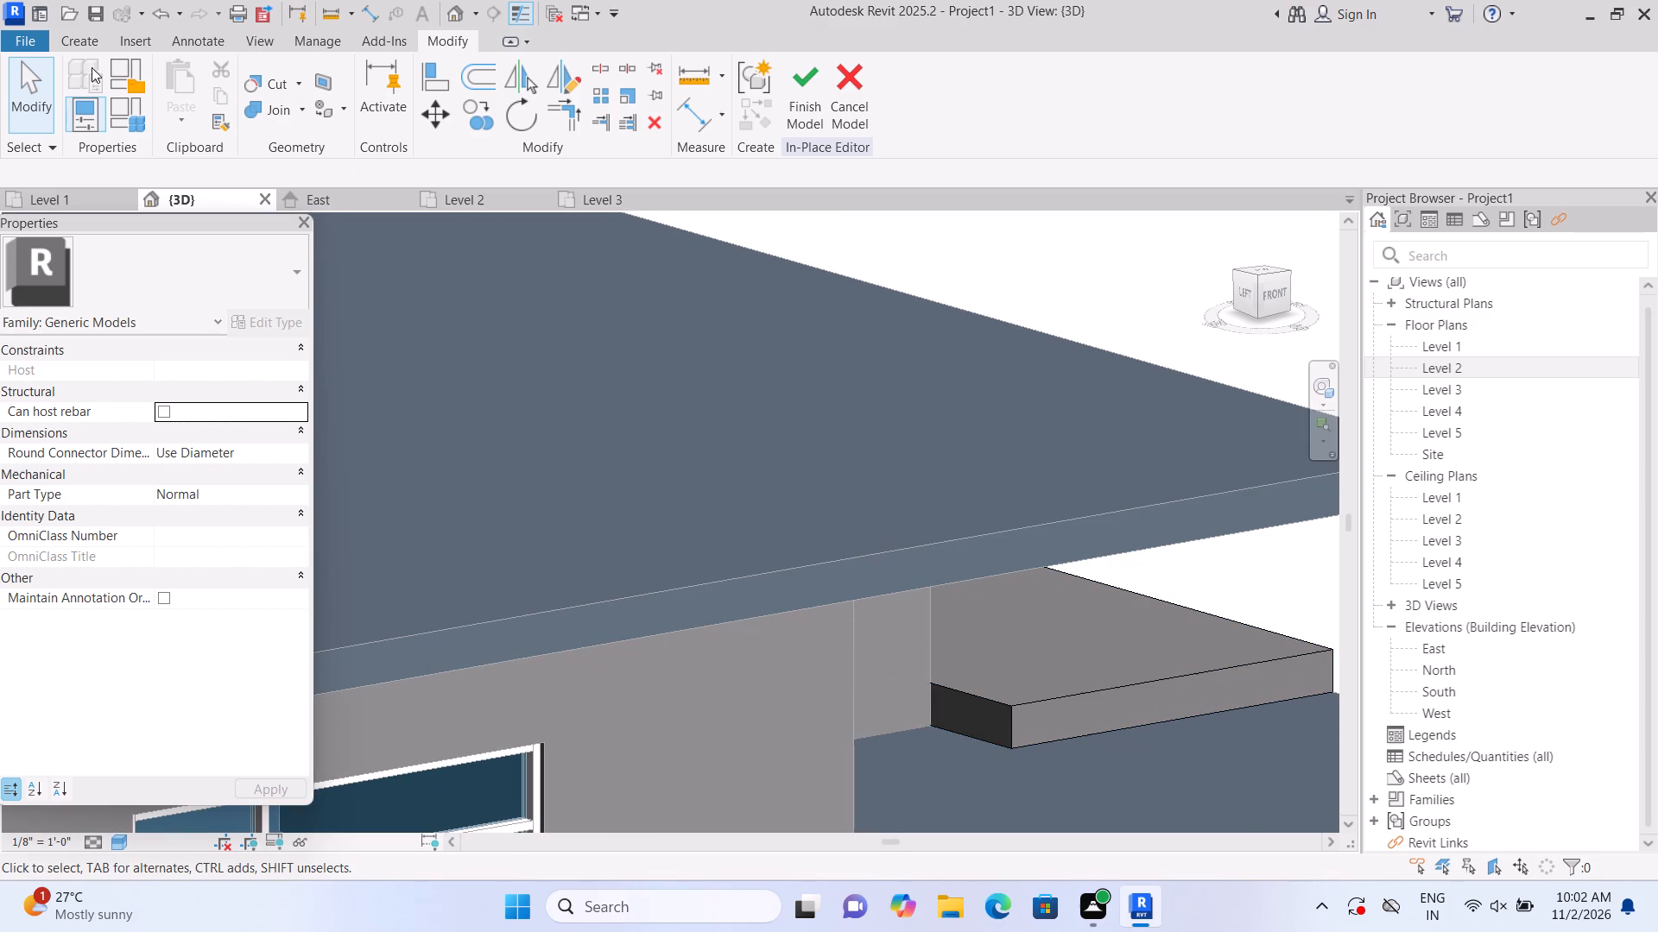
Extrude a rectangle about 3'-0" by 1'-0" on the slab's exposed west face beyond the wall corner, with a 1'-0" depth.
left_click(65, 48)
left_click(187, 123)
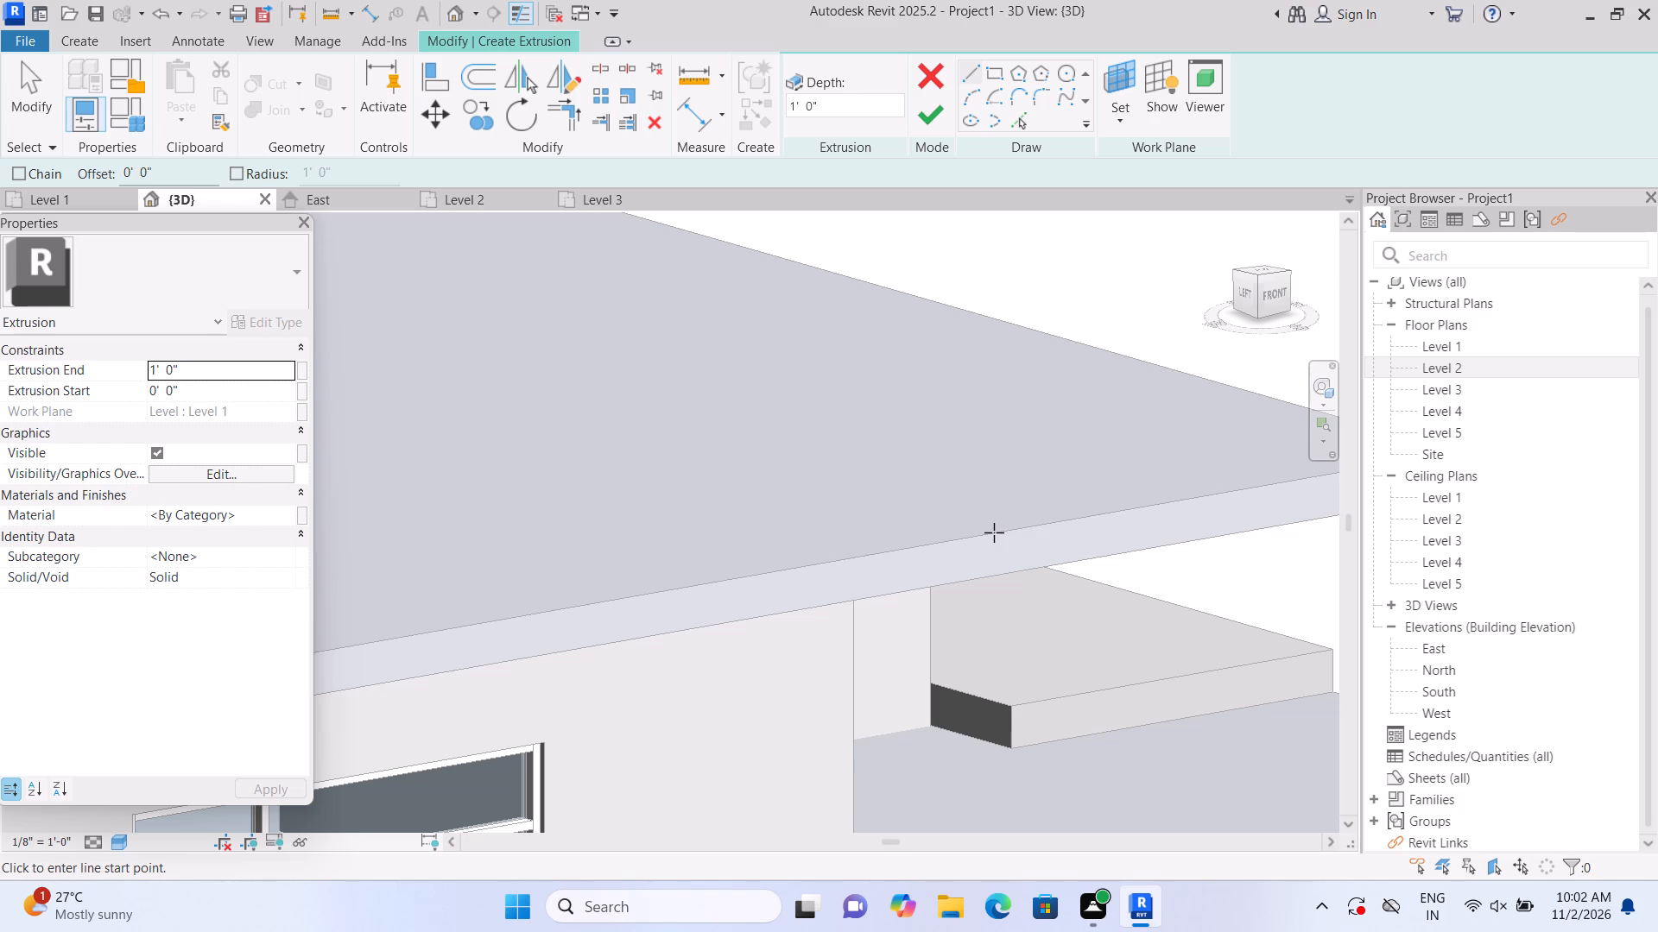
left_click(1122, 119)
left_click(1150, 192)
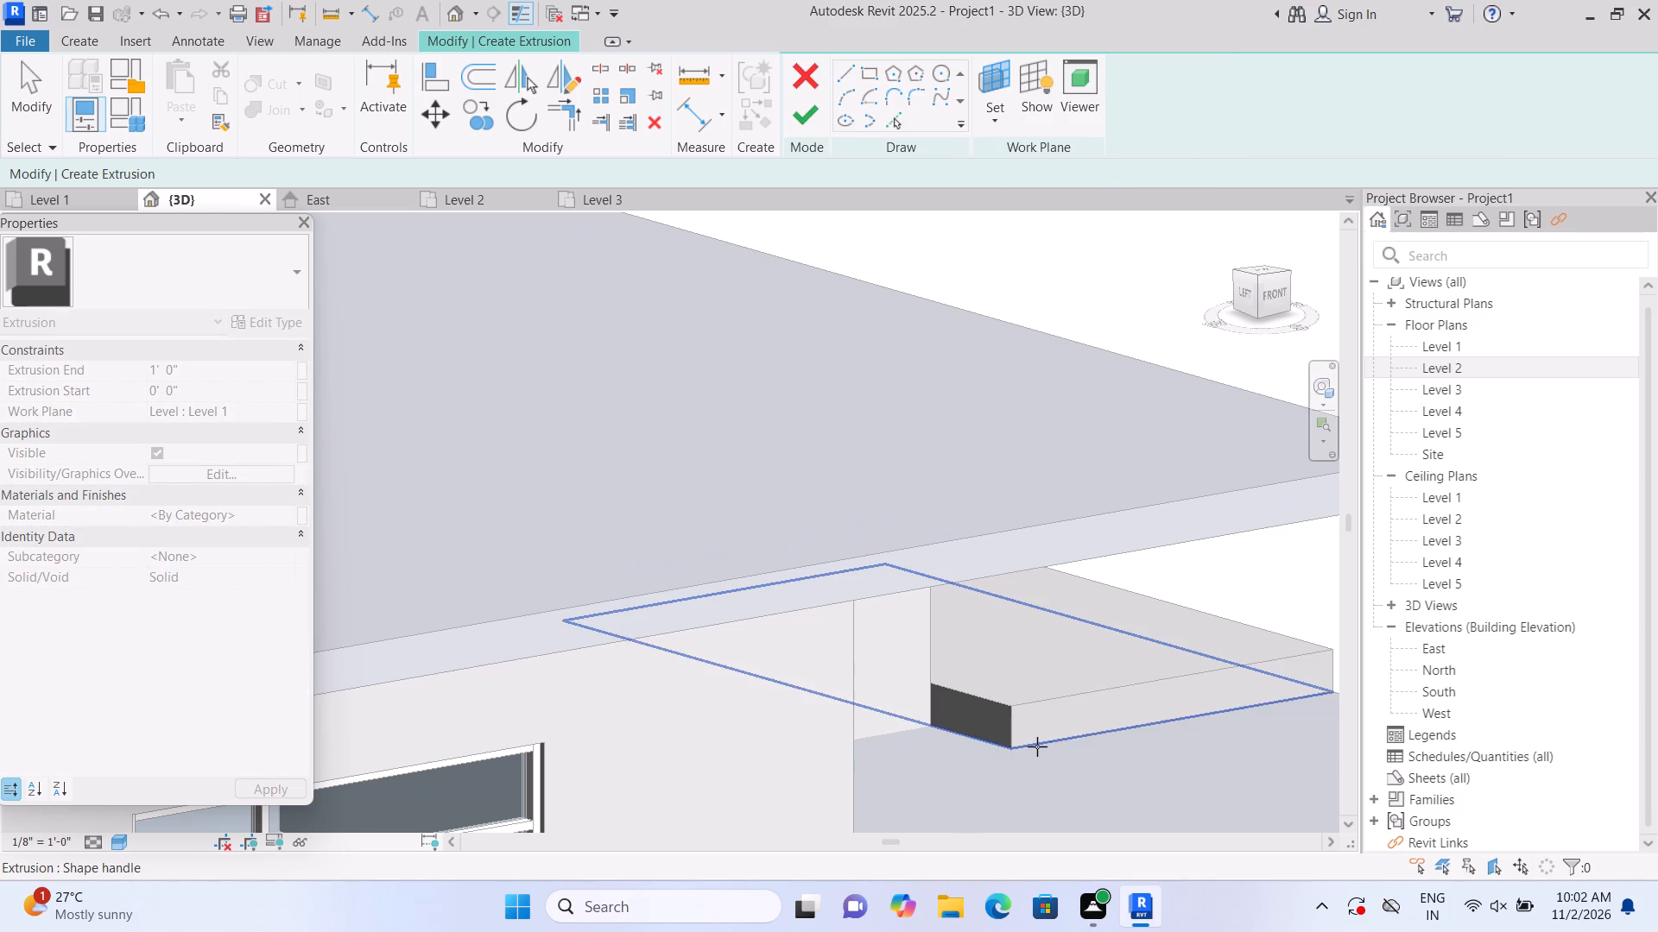
left_click(985, 710)
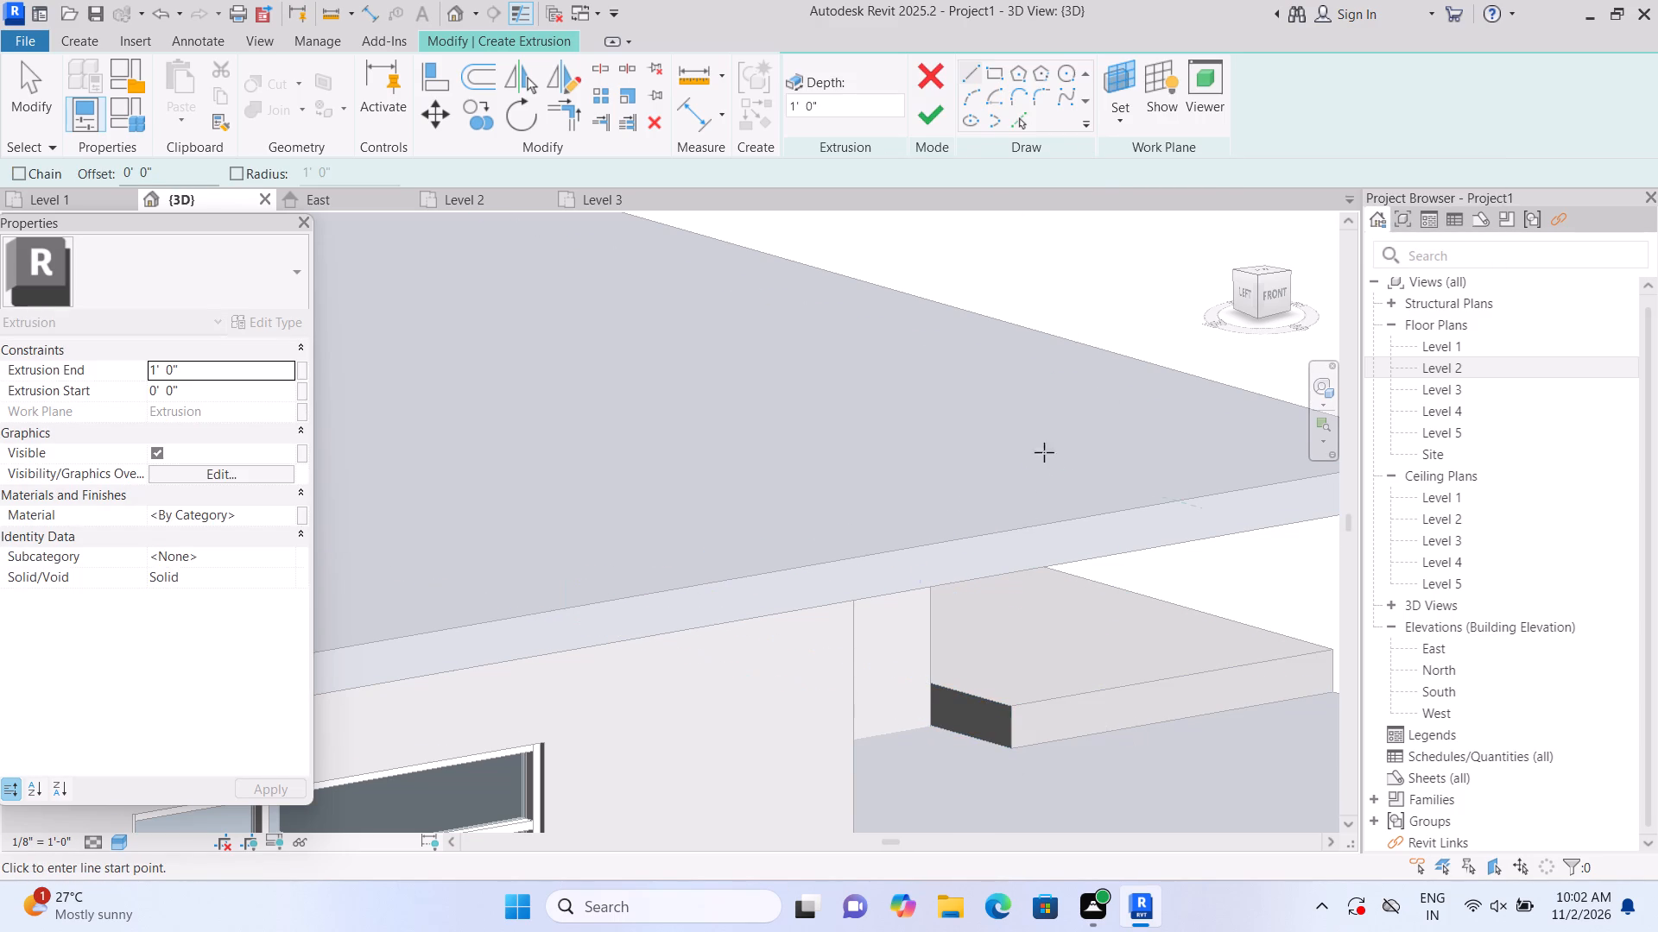
left_click(997, 74)
scroll(1012, 798, "up", 1)
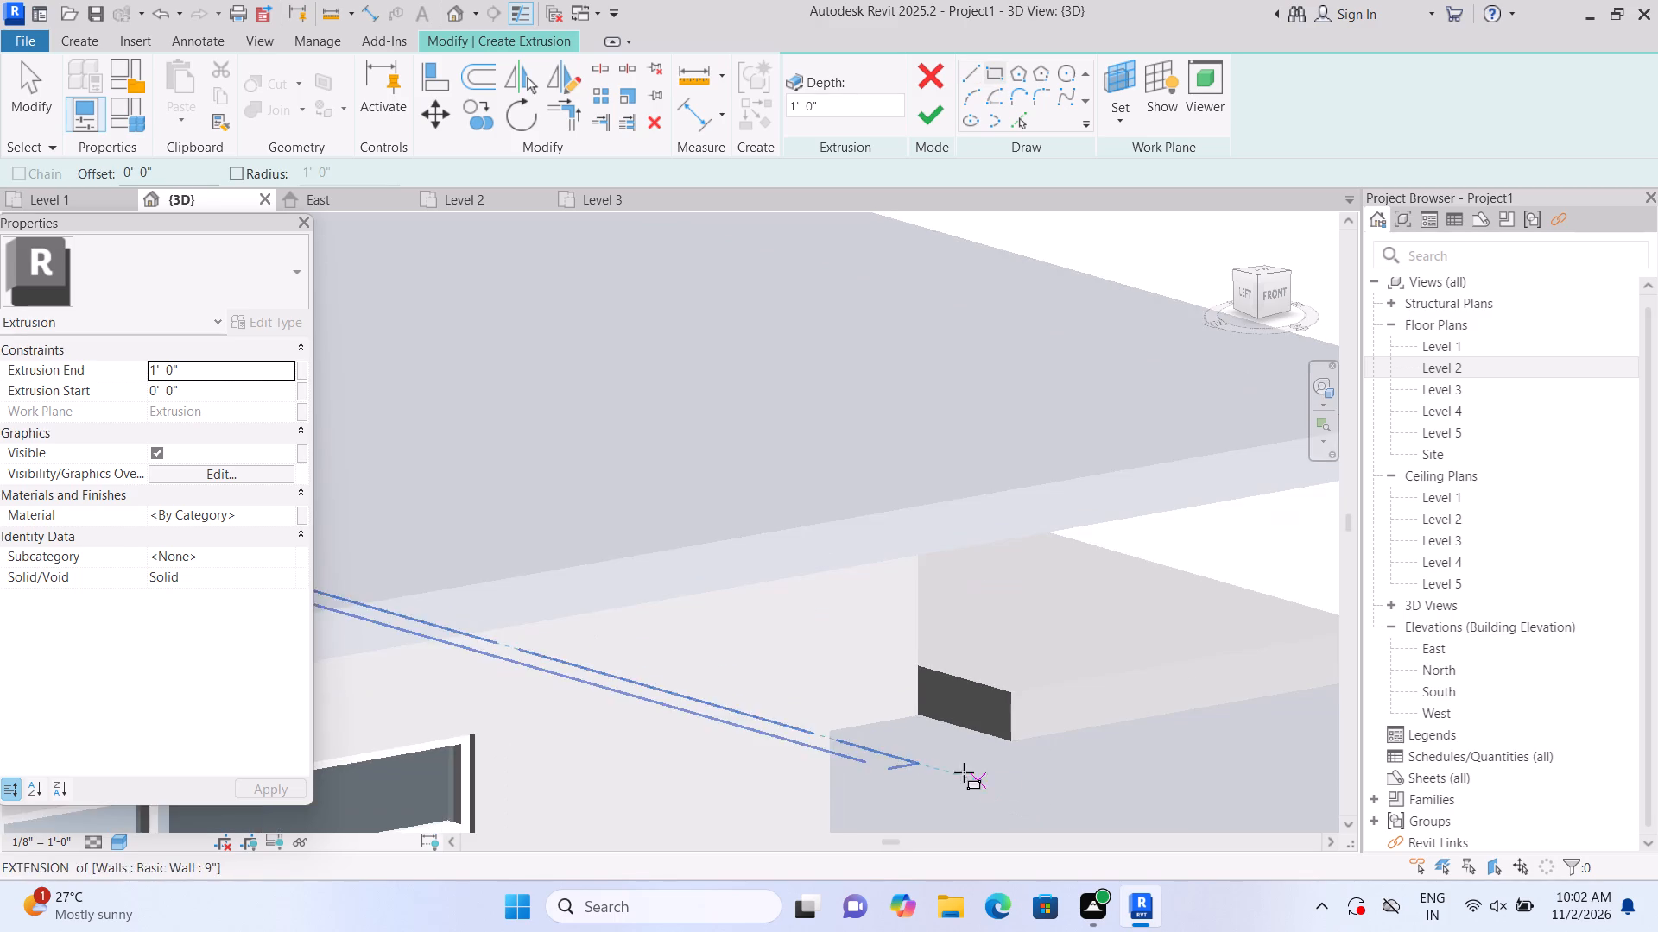
scroll(964, 772, "up", 2)
left_click(905, 641)
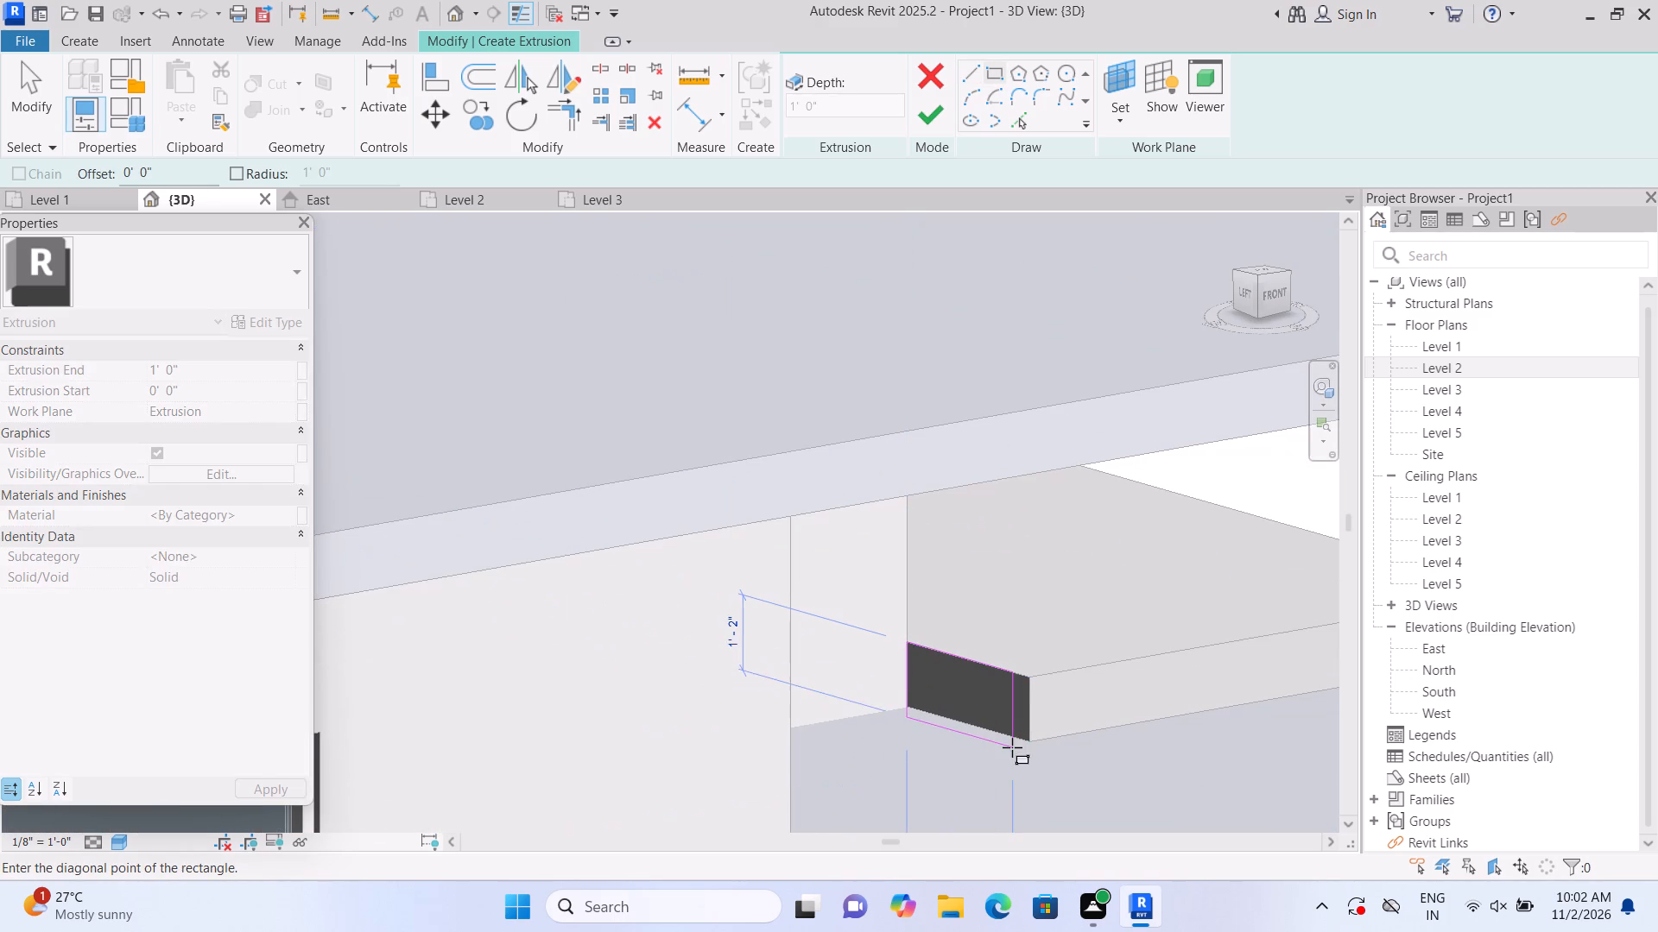
left_click(1033, 746)
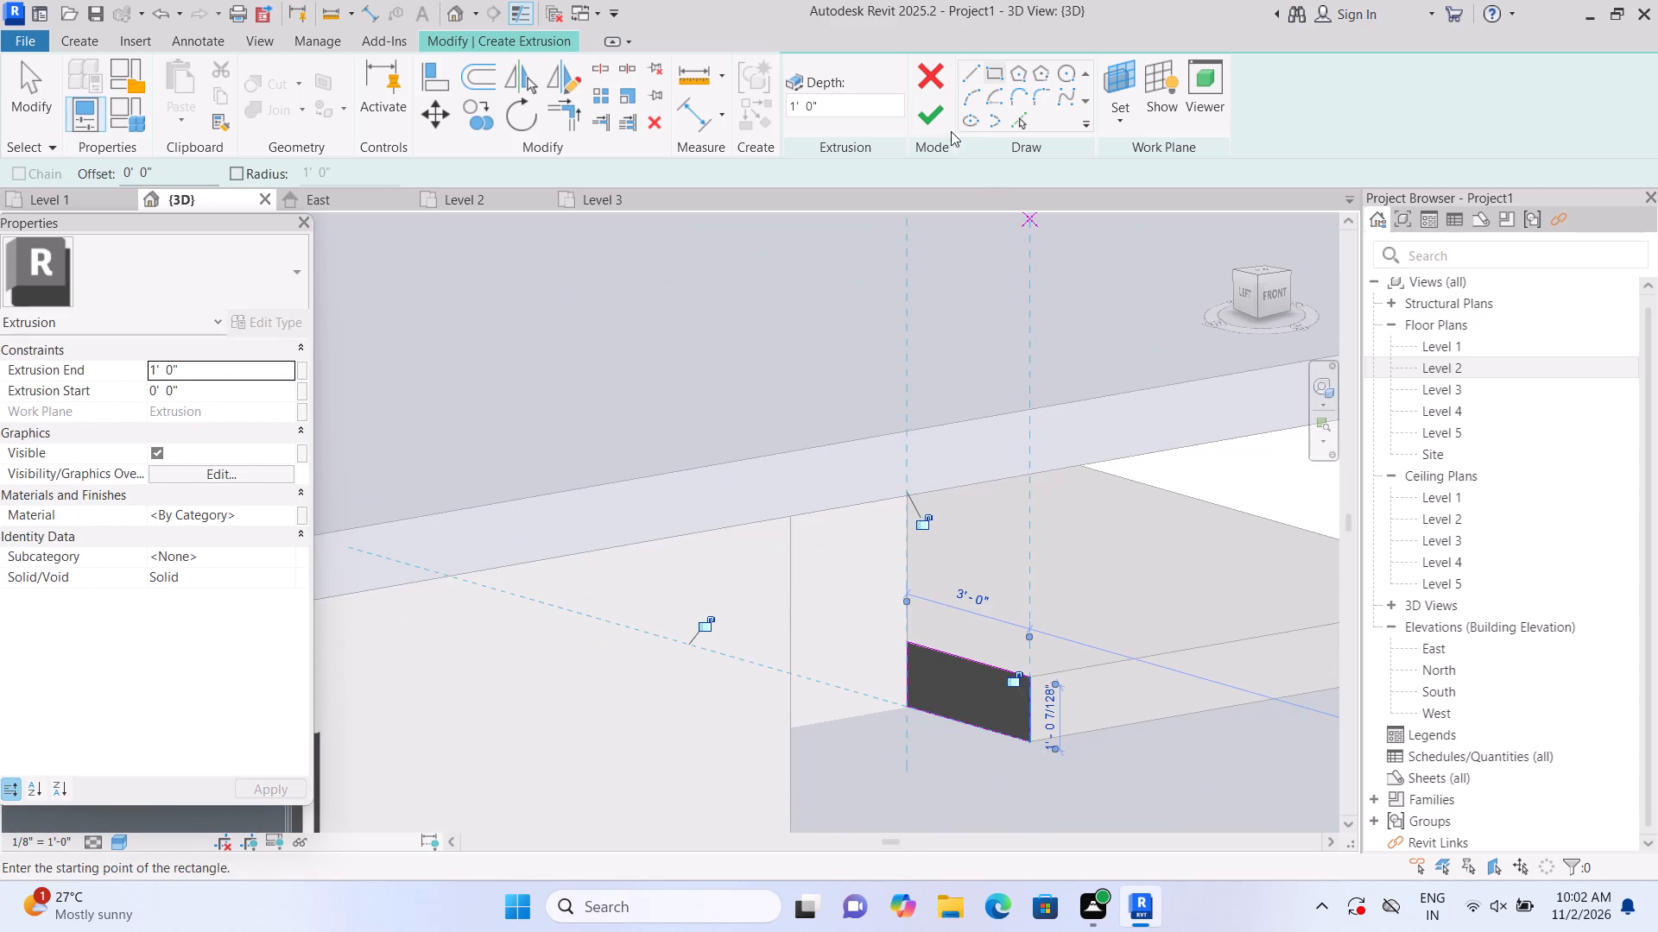
left_click(933, 123)
Stretch the small block along the wall to the near edge of the Level 2 door, for a depth of 3'-1 1/2".
scroll(1013, 704, "down", 5)
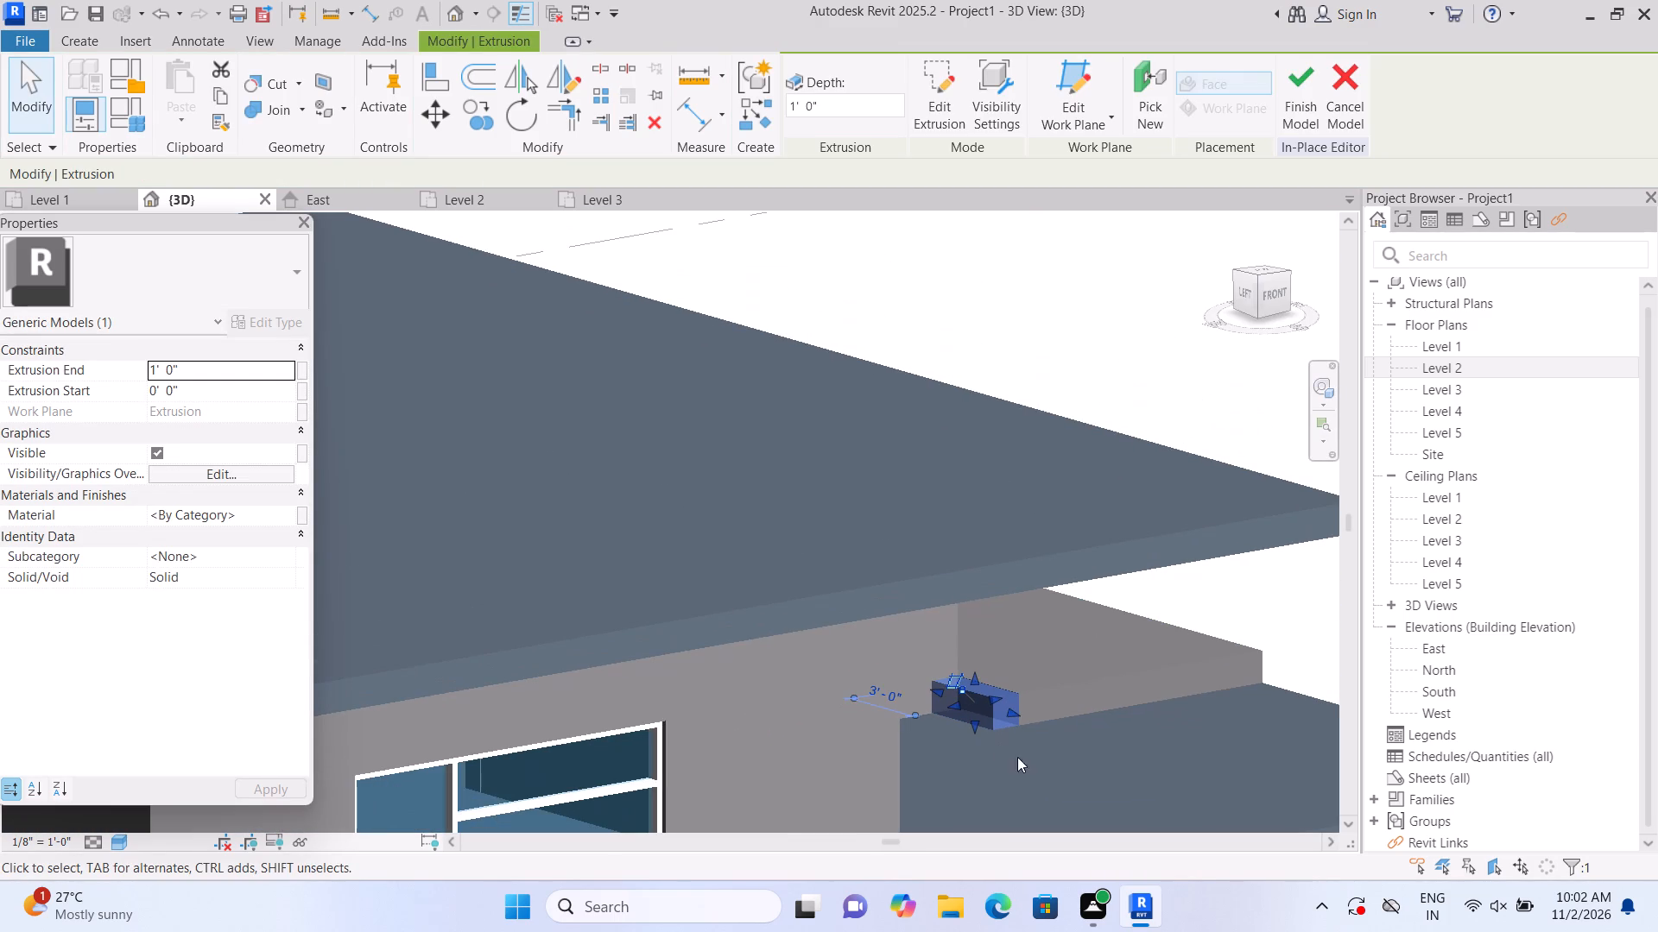
middle_click_drag(1143, 788, 915, 807, "shift")
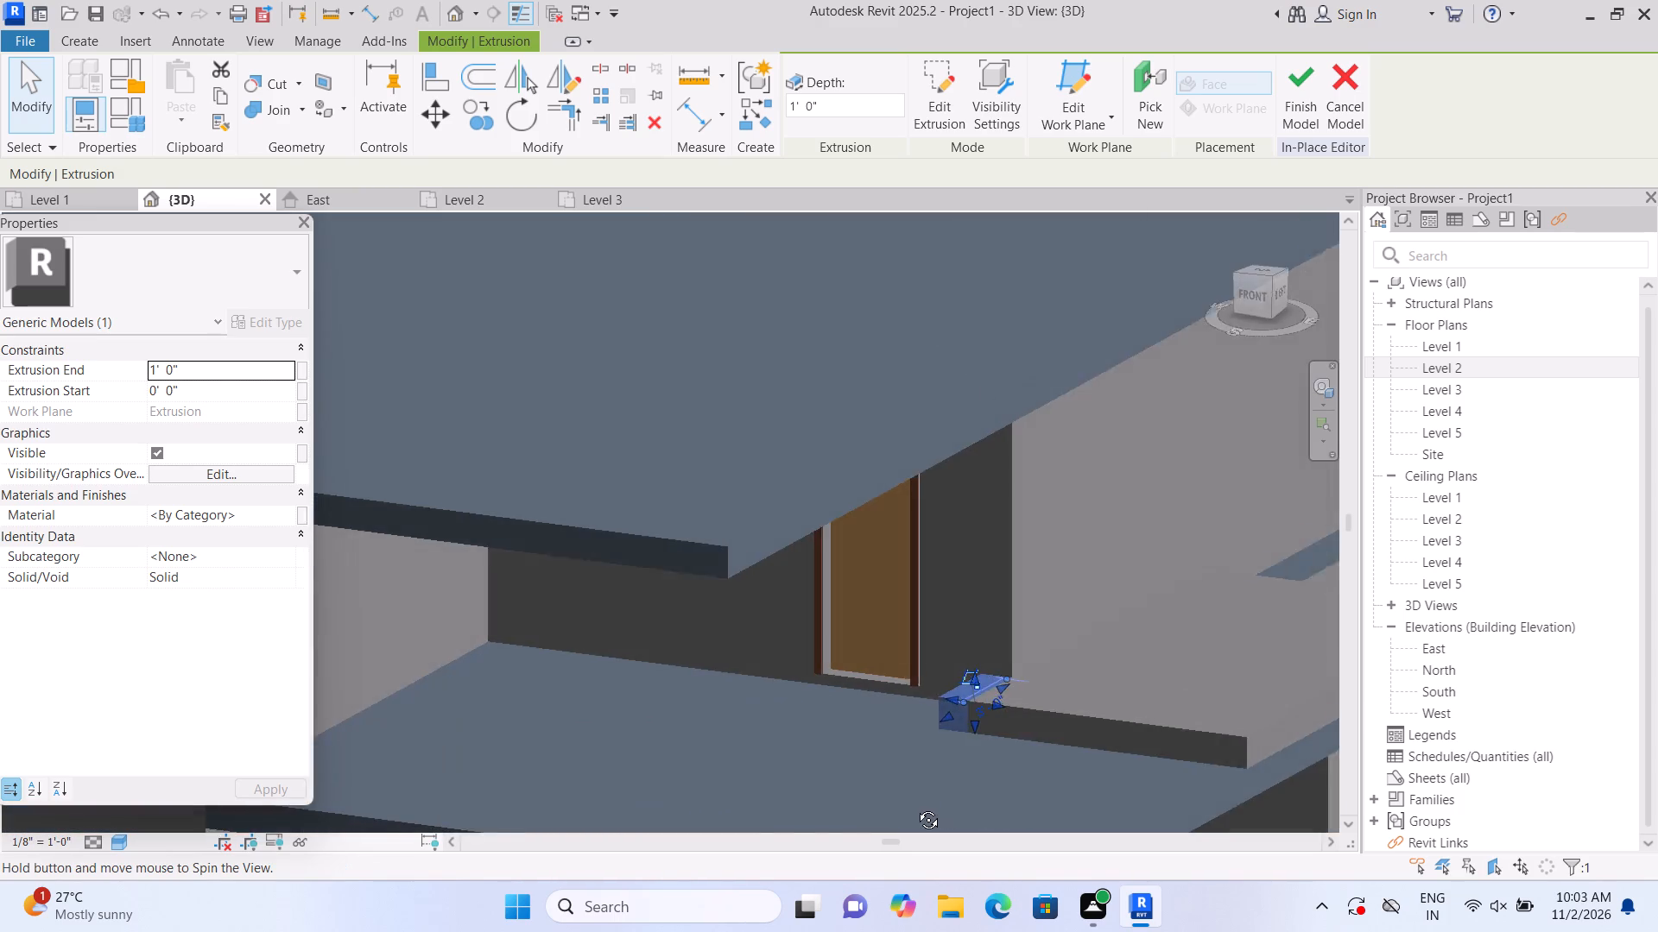
middle_click_drag(915, 807, 900, 805, "shift")
scroll(999, 708, "up", 6)
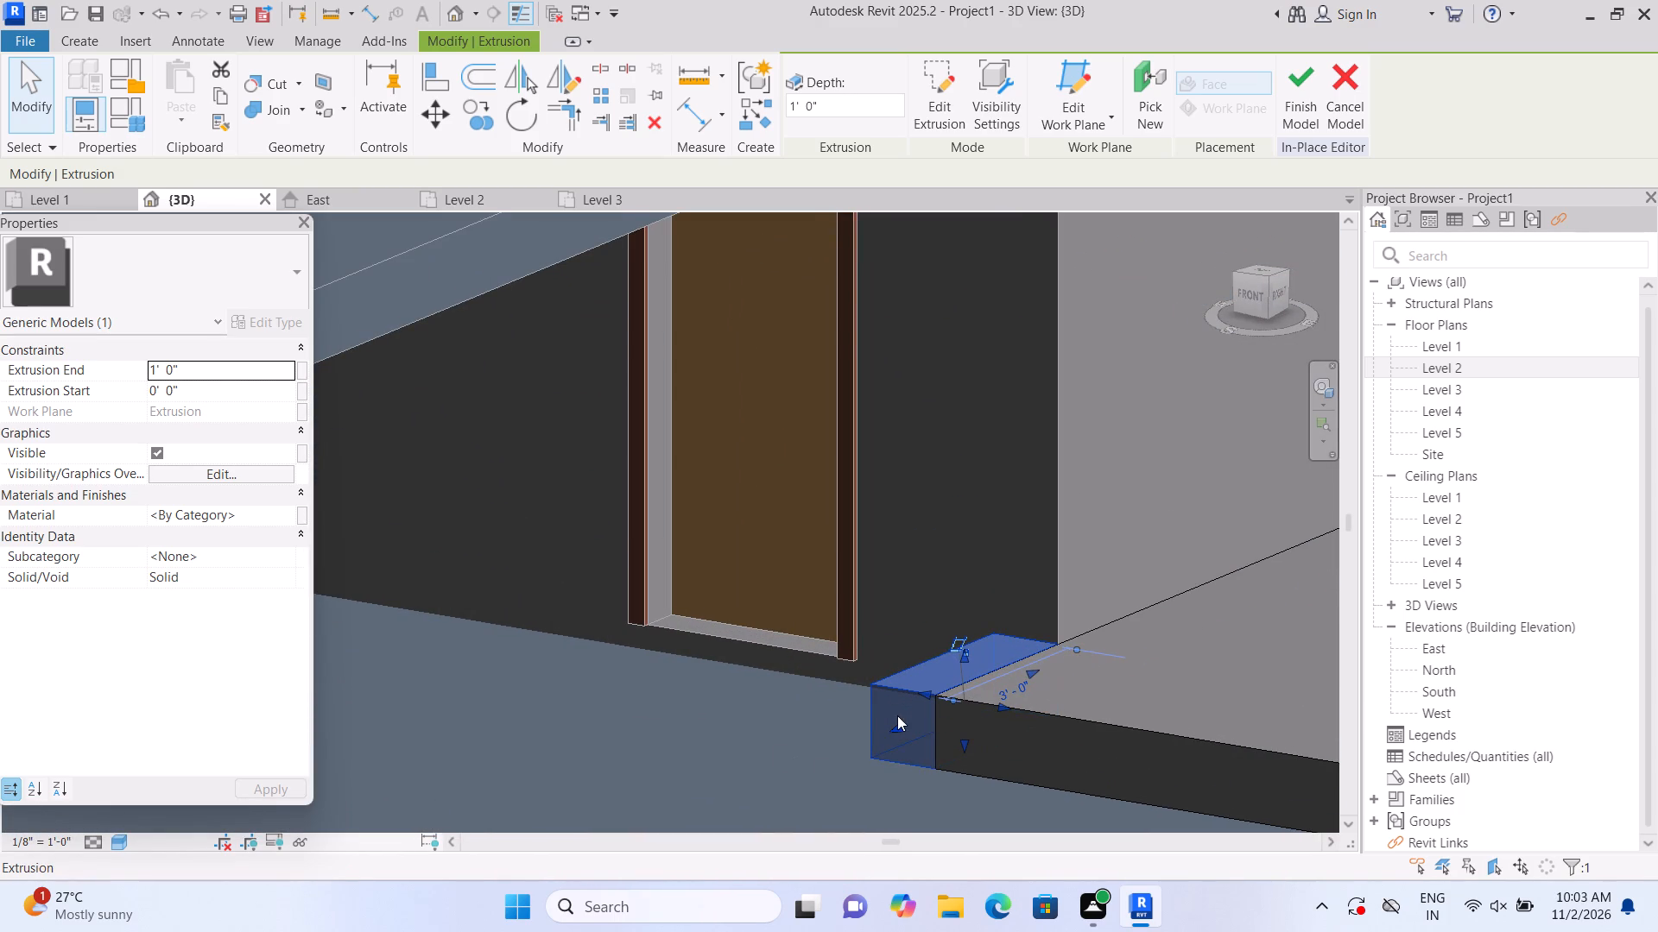
left_click_drag(897, 729, 876, 702)
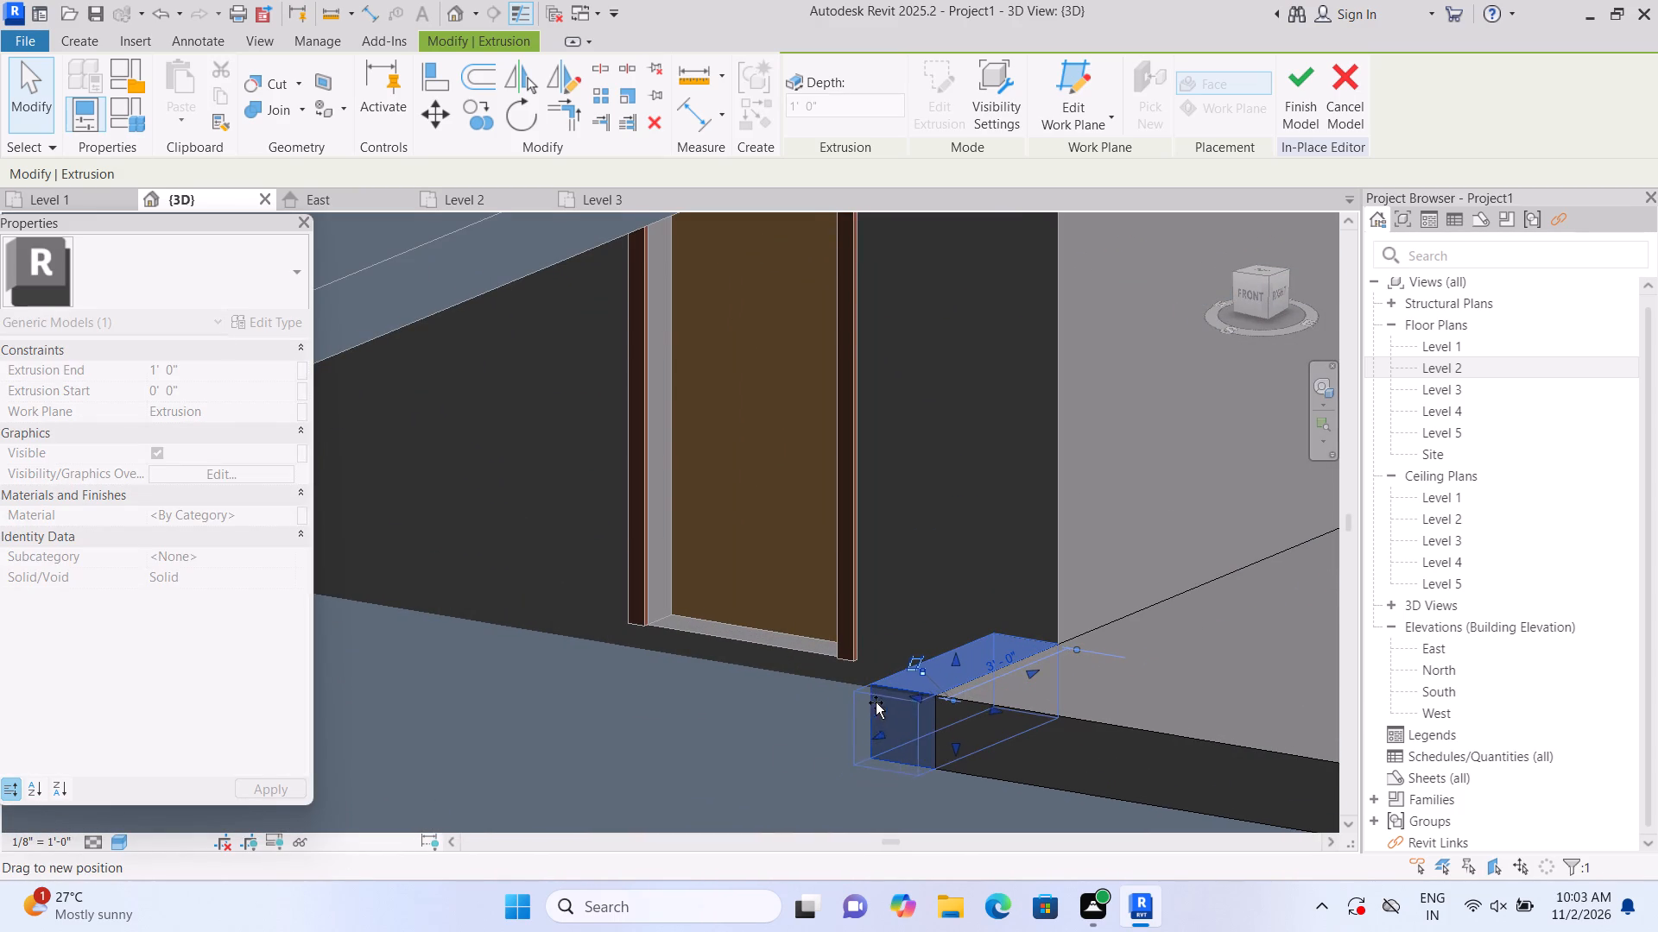
left_click_drag(876, 702, 889, 695)
left_click(796, 738)
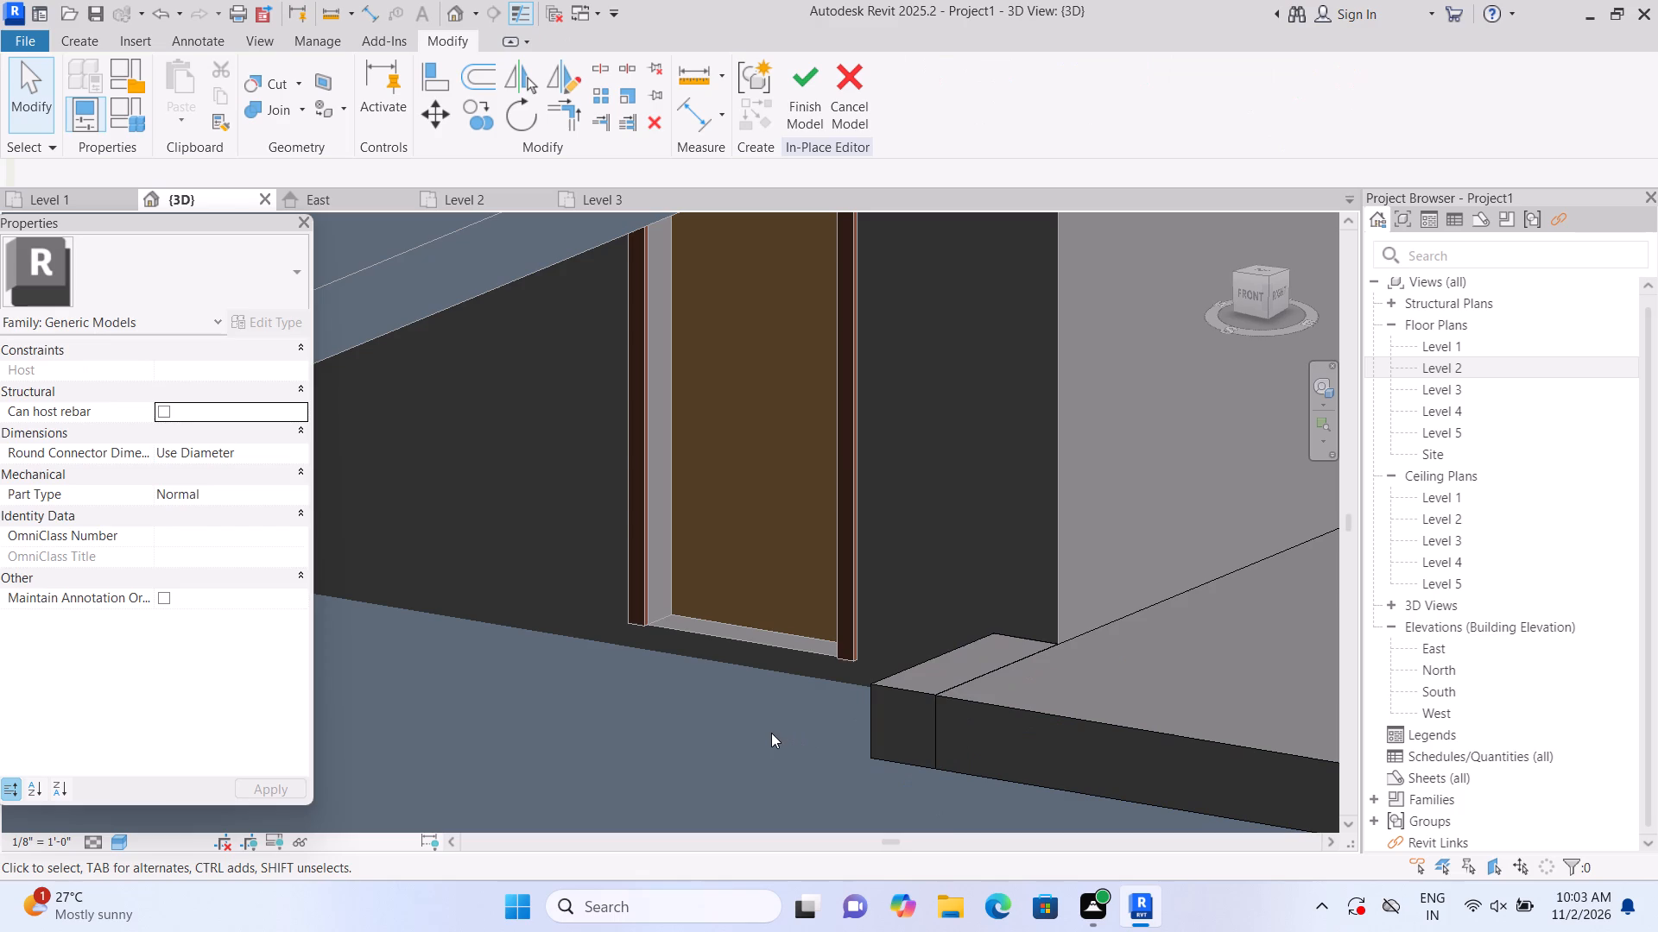
middle_click_drag(759, 733, 941, 760, "shift")
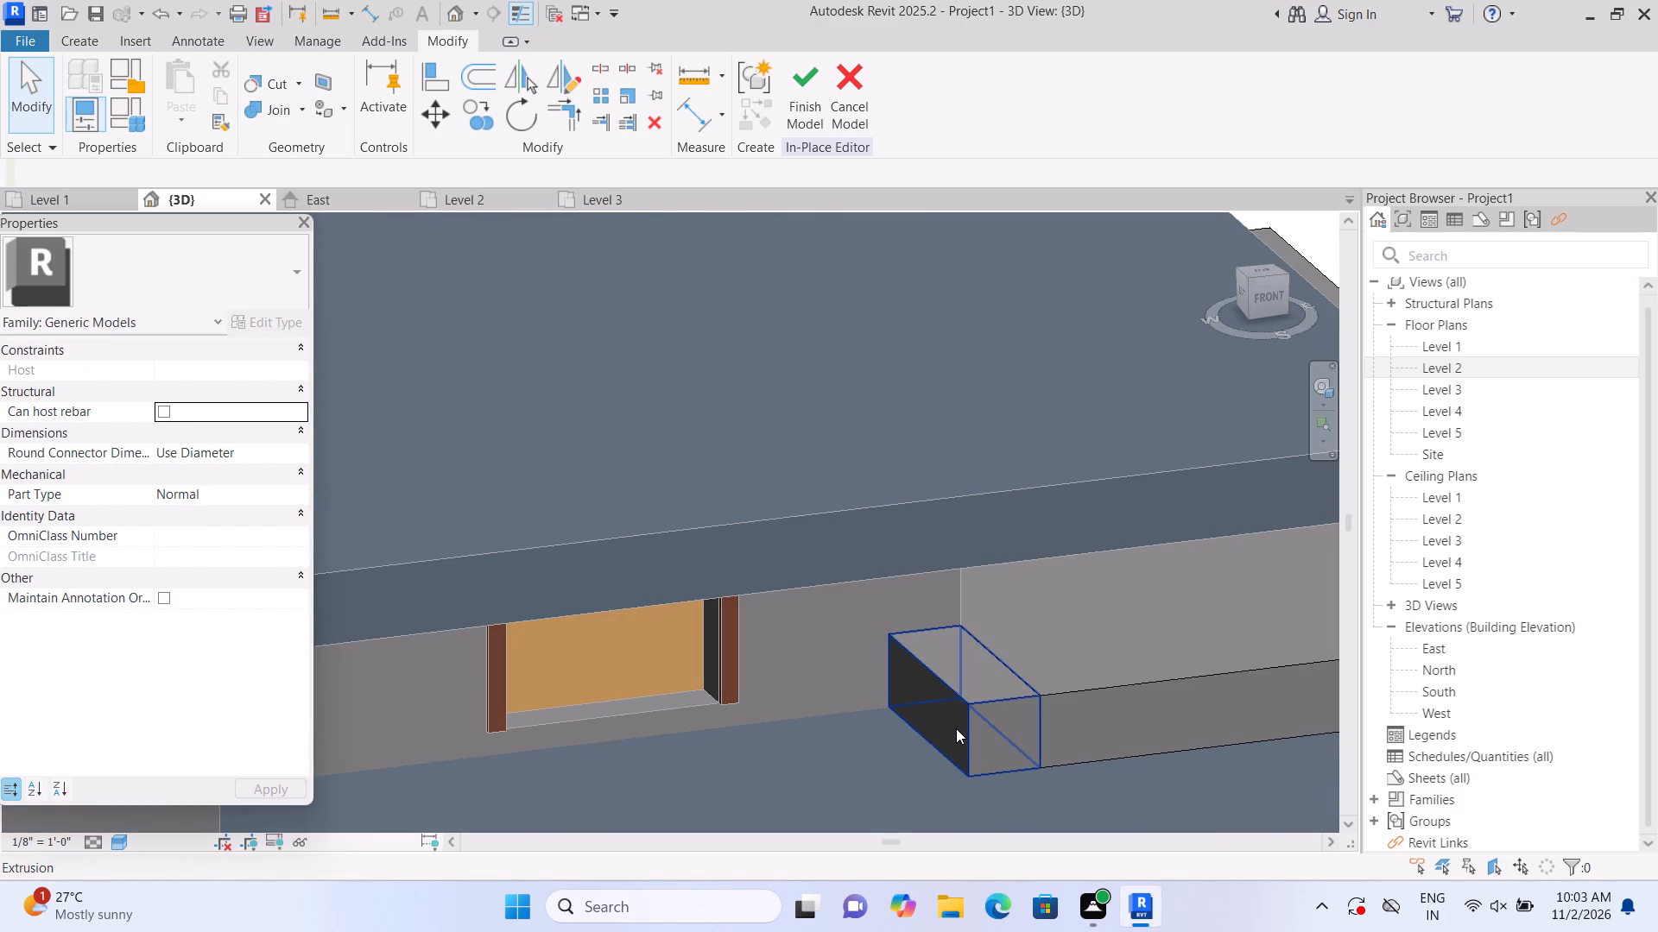
left_click(956, 728)
left_click_drag(921, 705, 883, 706)
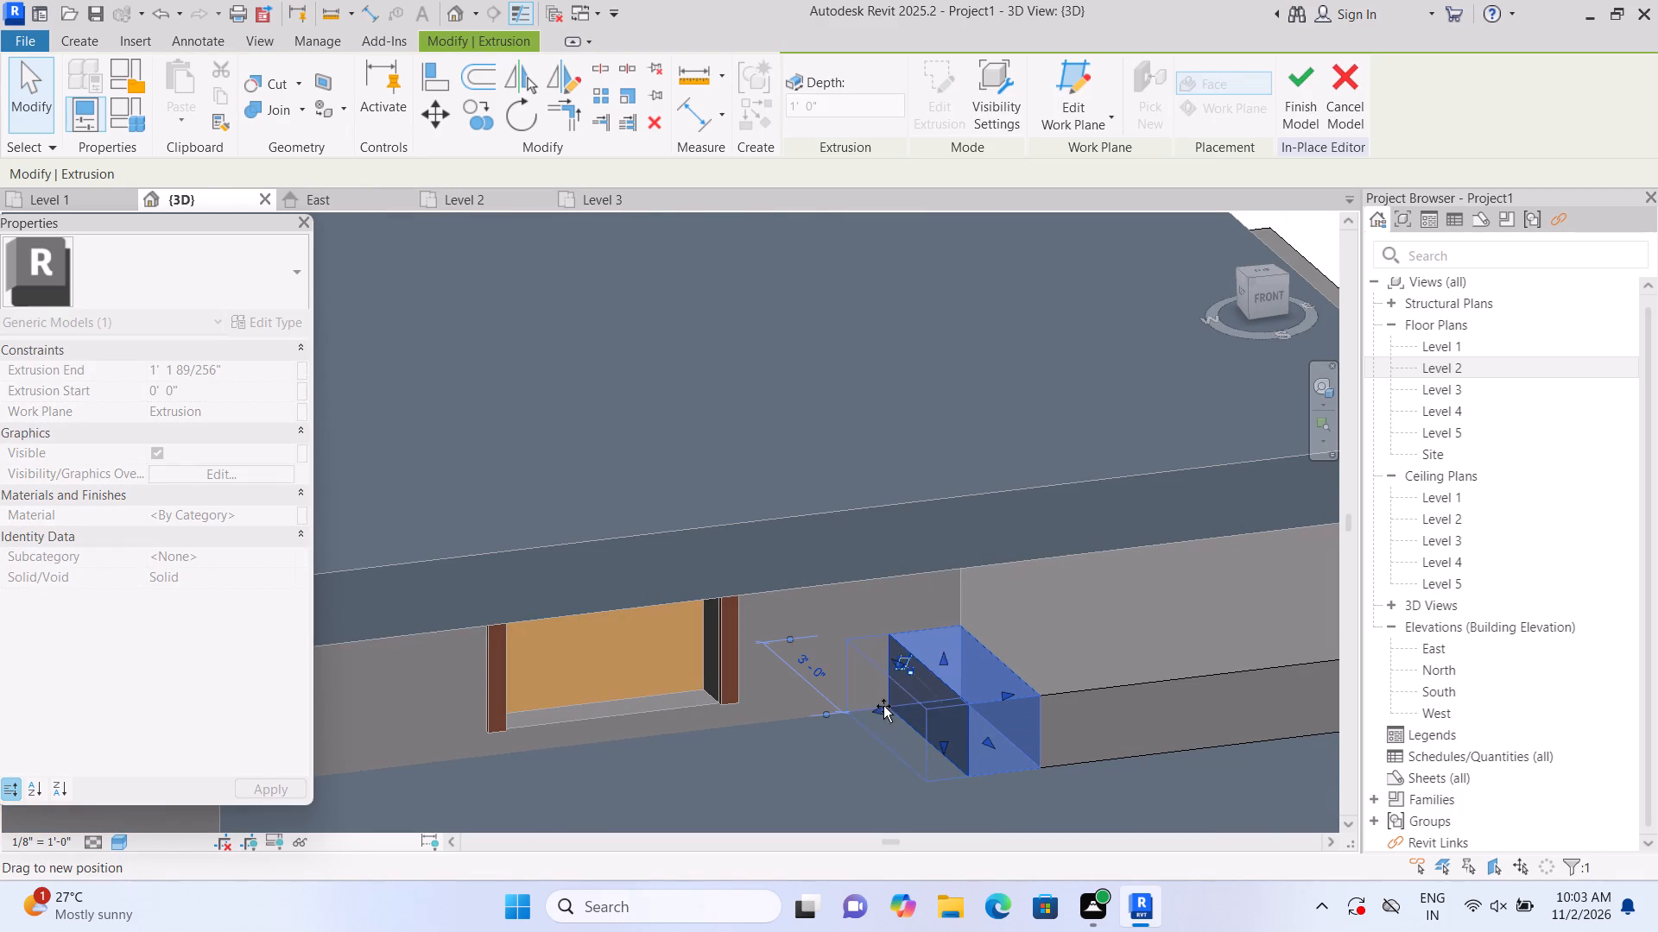
left_click_drag(883, 706, 780, 717)
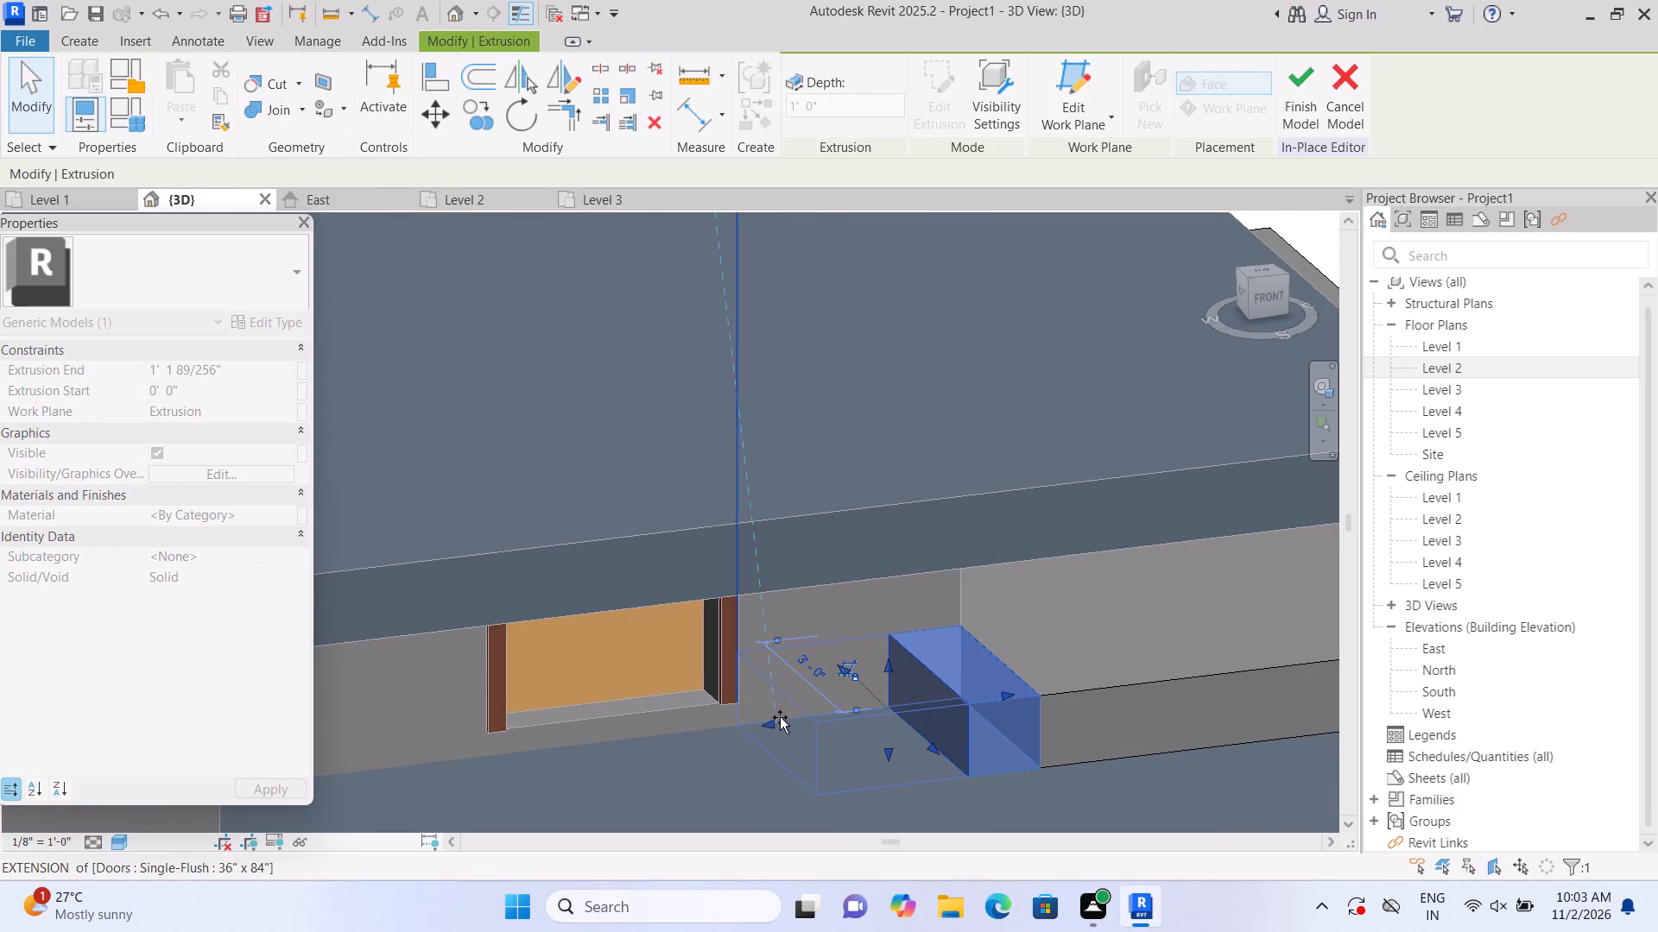
left_click_drag(780, 717, 779, 717)
left_click(689, 803)
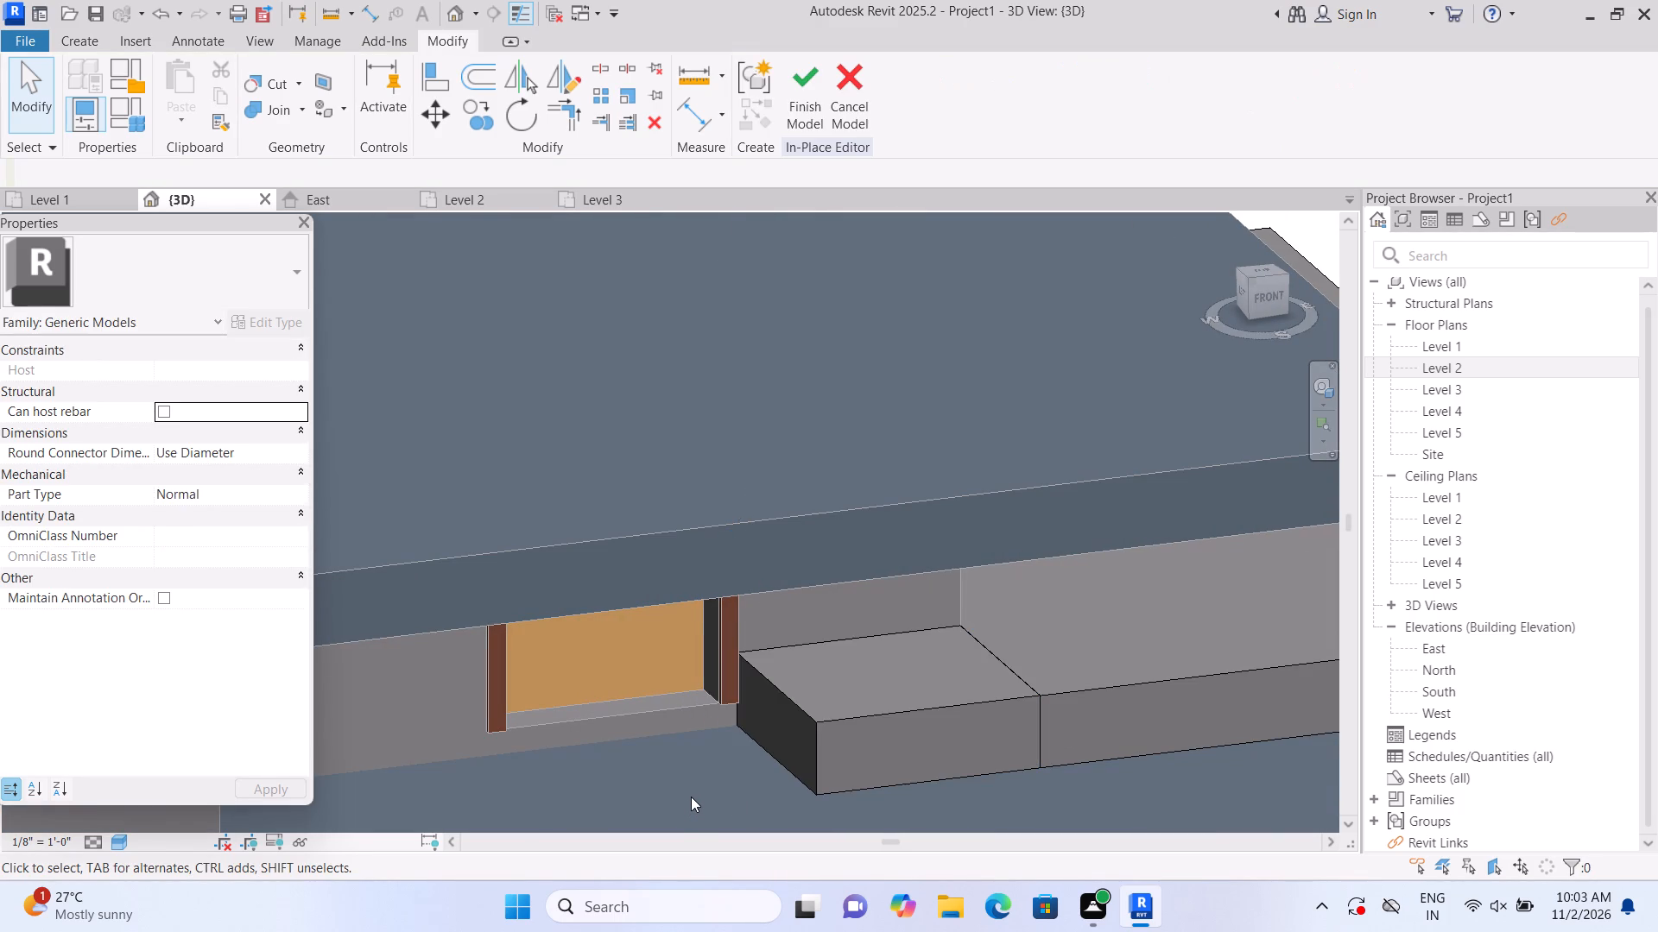
Stretch the top of the small block beside the Level 2 door up to the Level 3 roof.
scroll(693, 795, "down", 6)
middle_click_drag(996, 784, 699, 713, "shift")
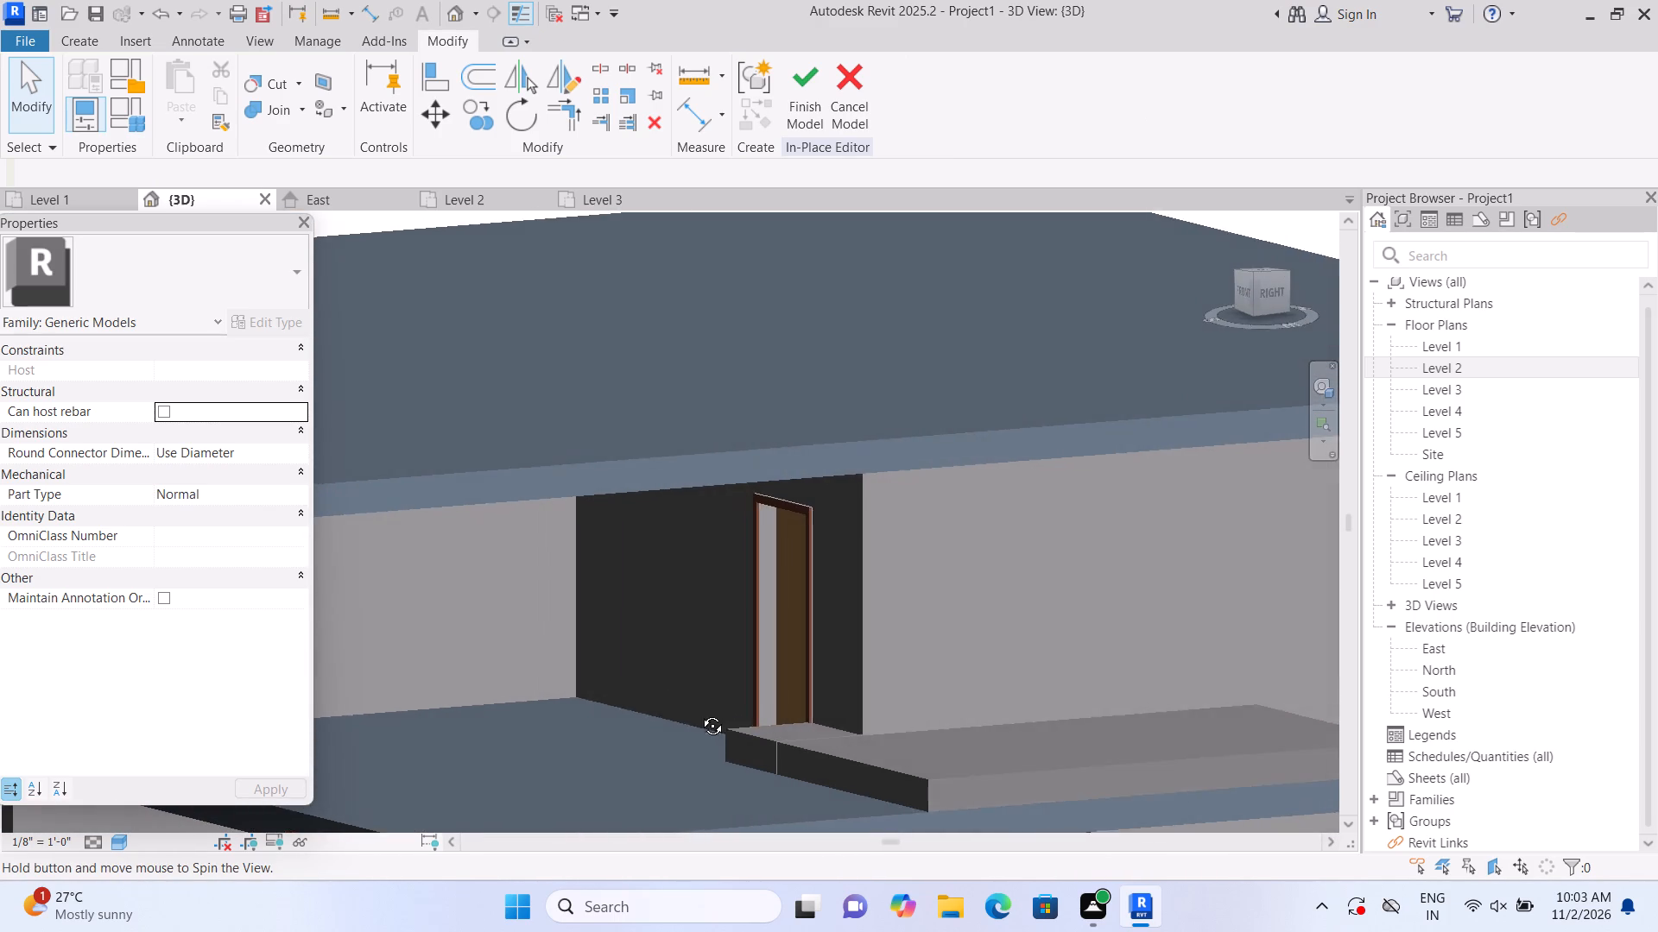
middle_click_drag(699, 713, 699, 715, "shift")
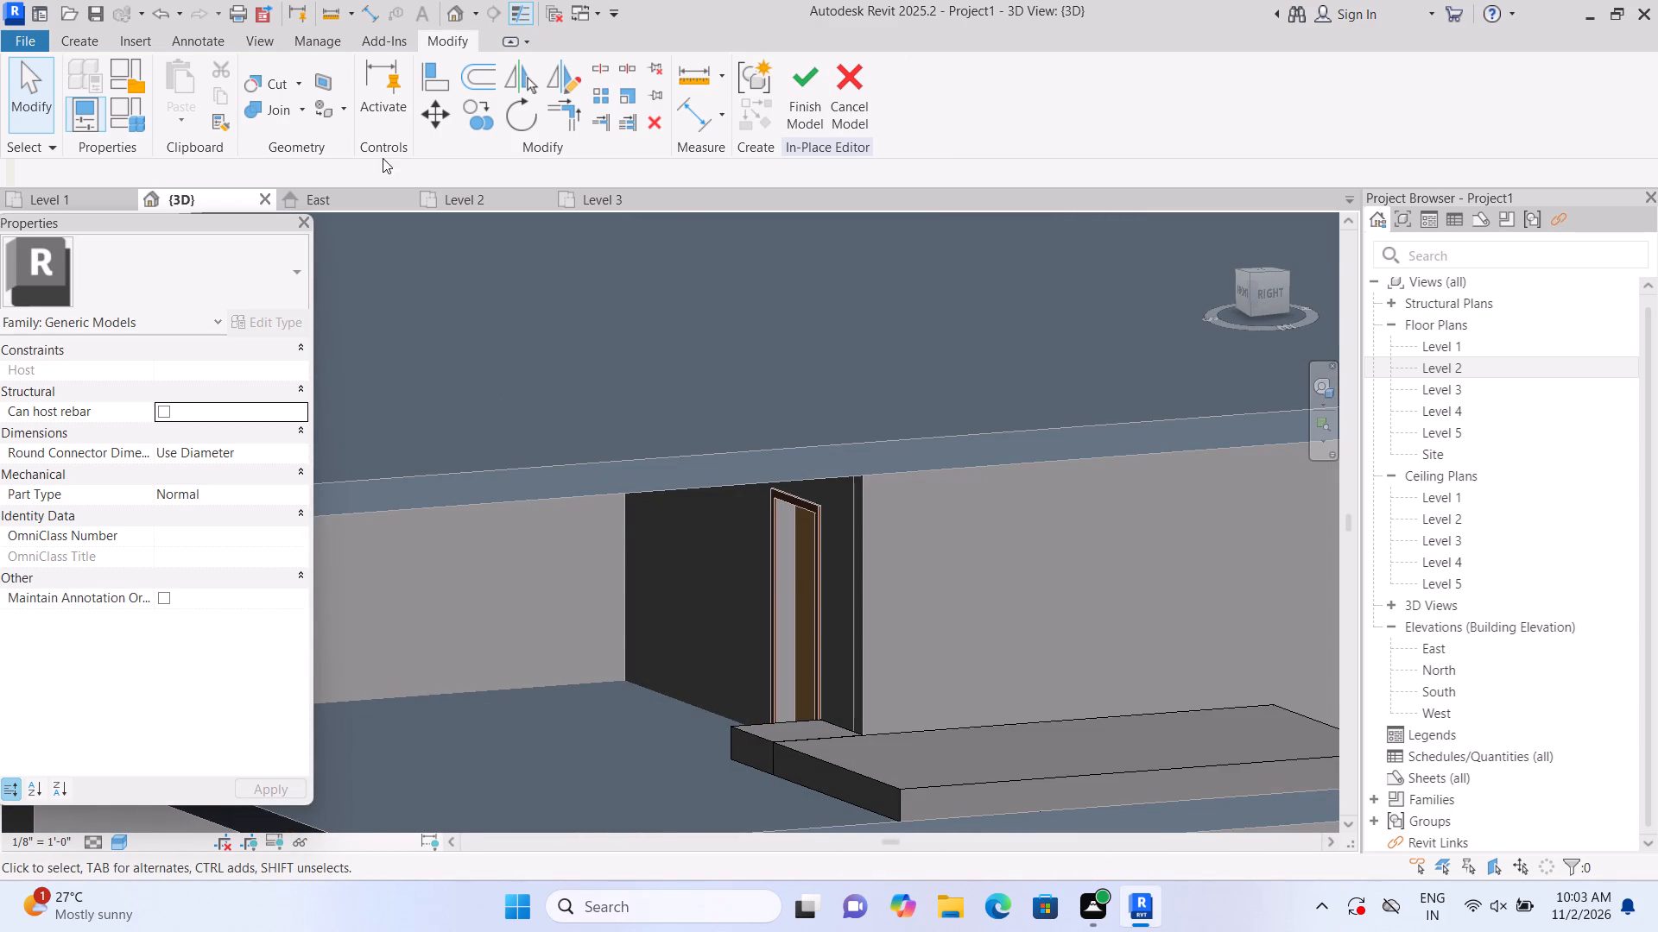
left_click(300, 105)
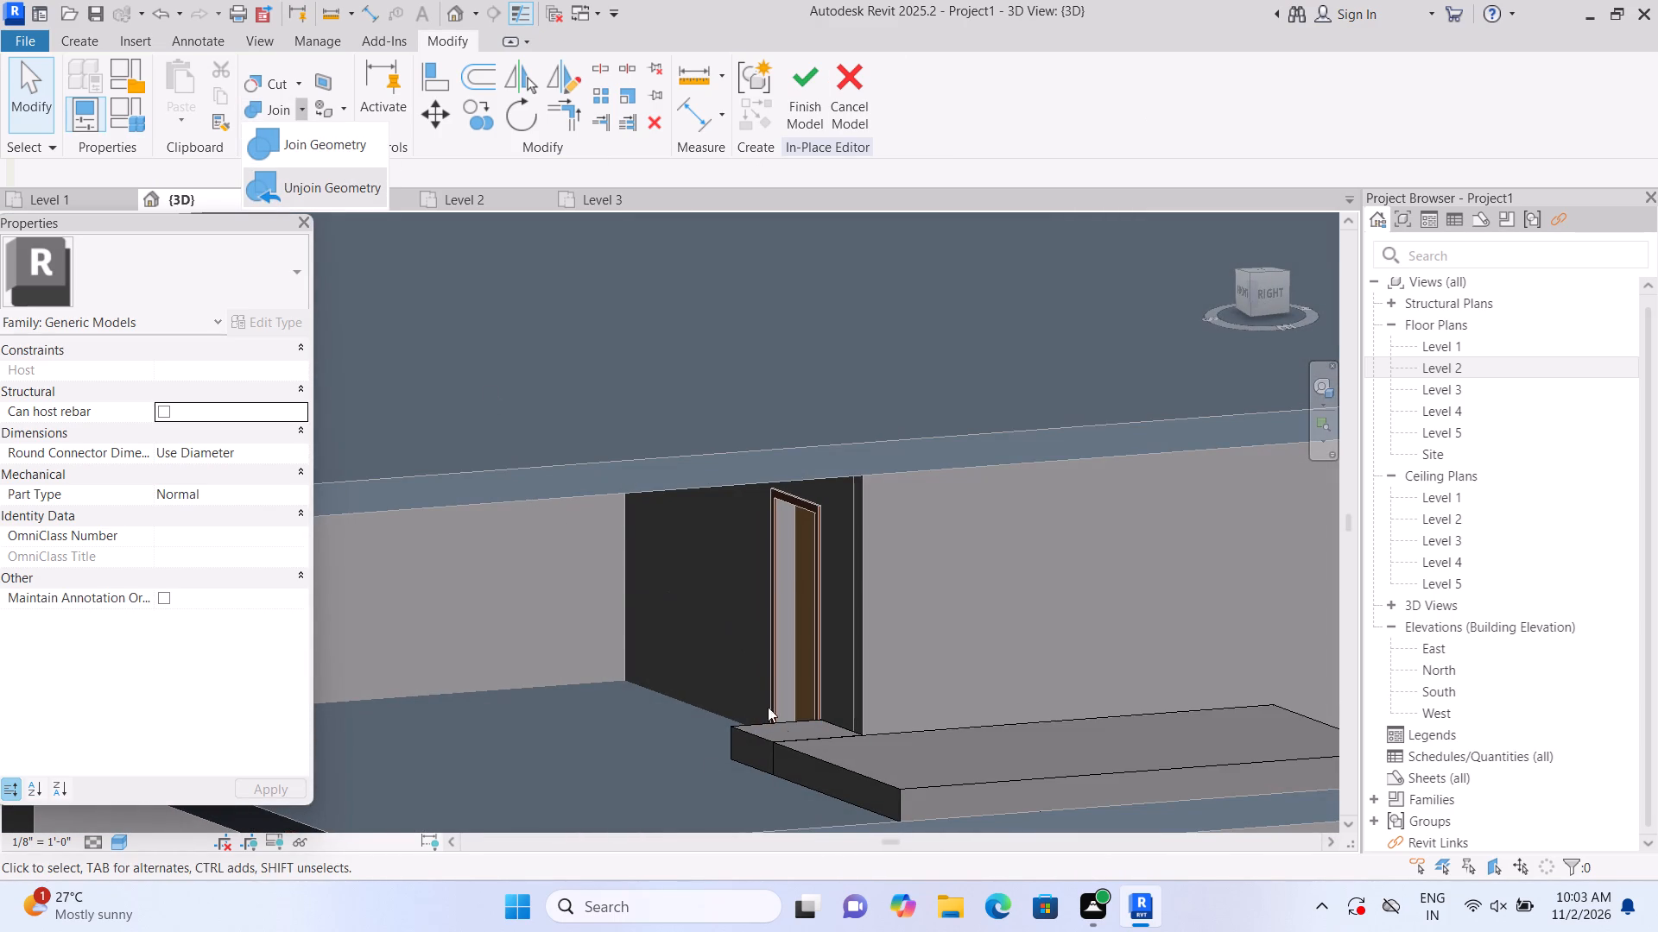
left_click(611, 315)
scroll(791, 757, "up", 3)
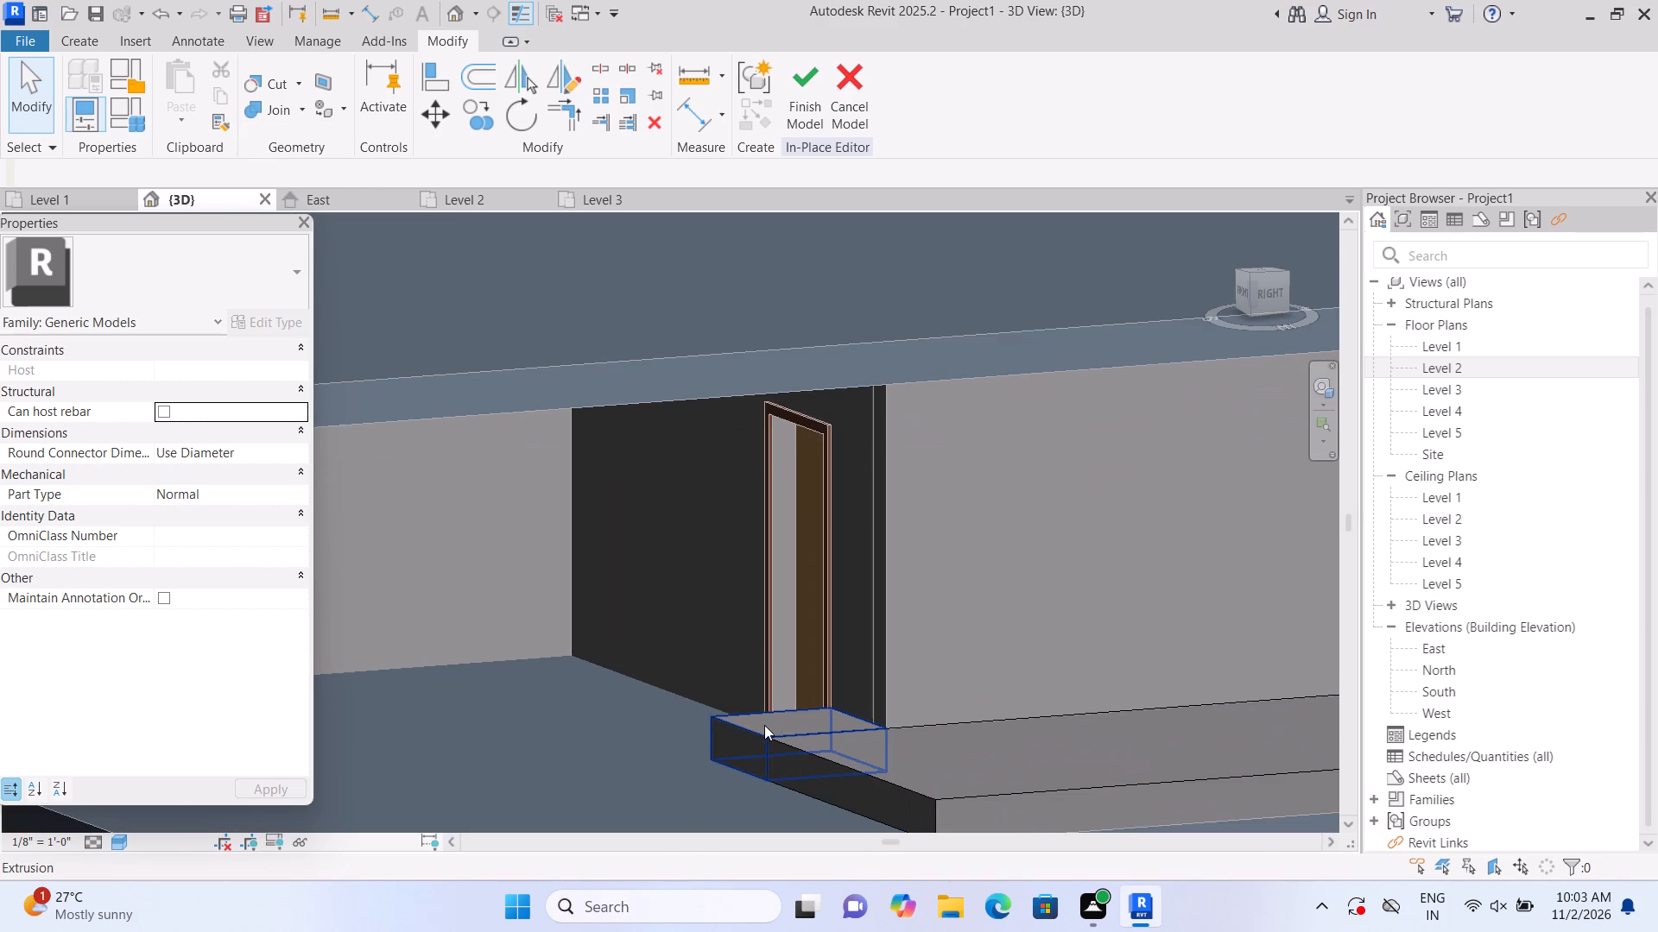
left_click(764, 725)
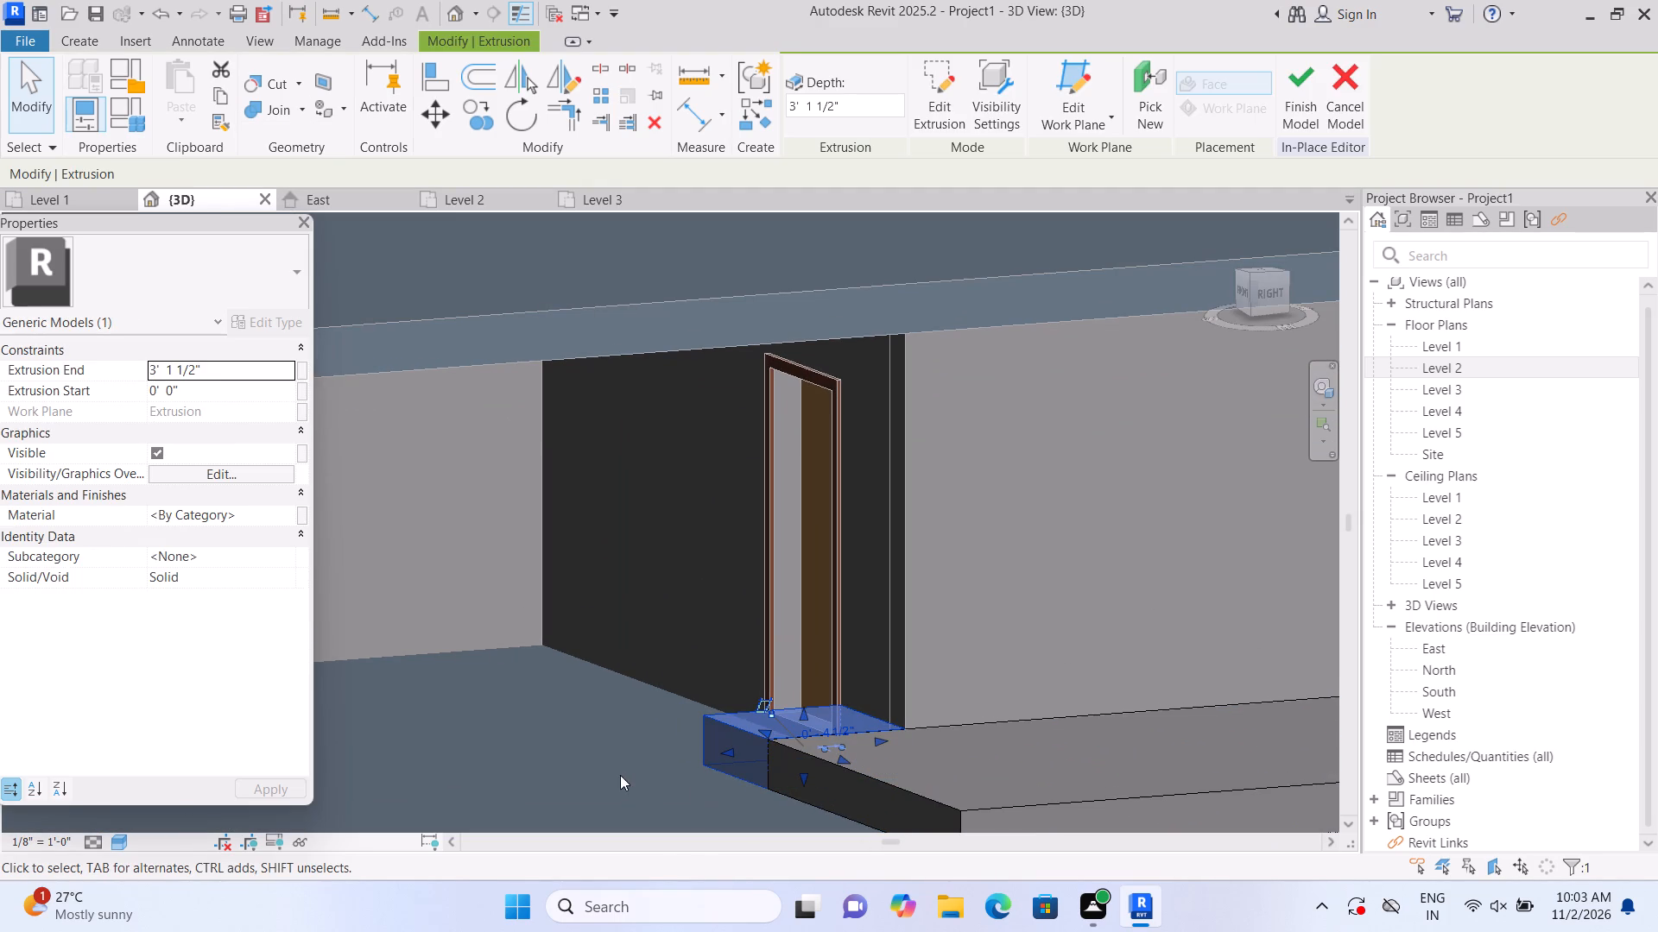
left_click_drag(802, 714, 822, 327)
left_click(539, 733)
scroll(539, 733, "down", 6)
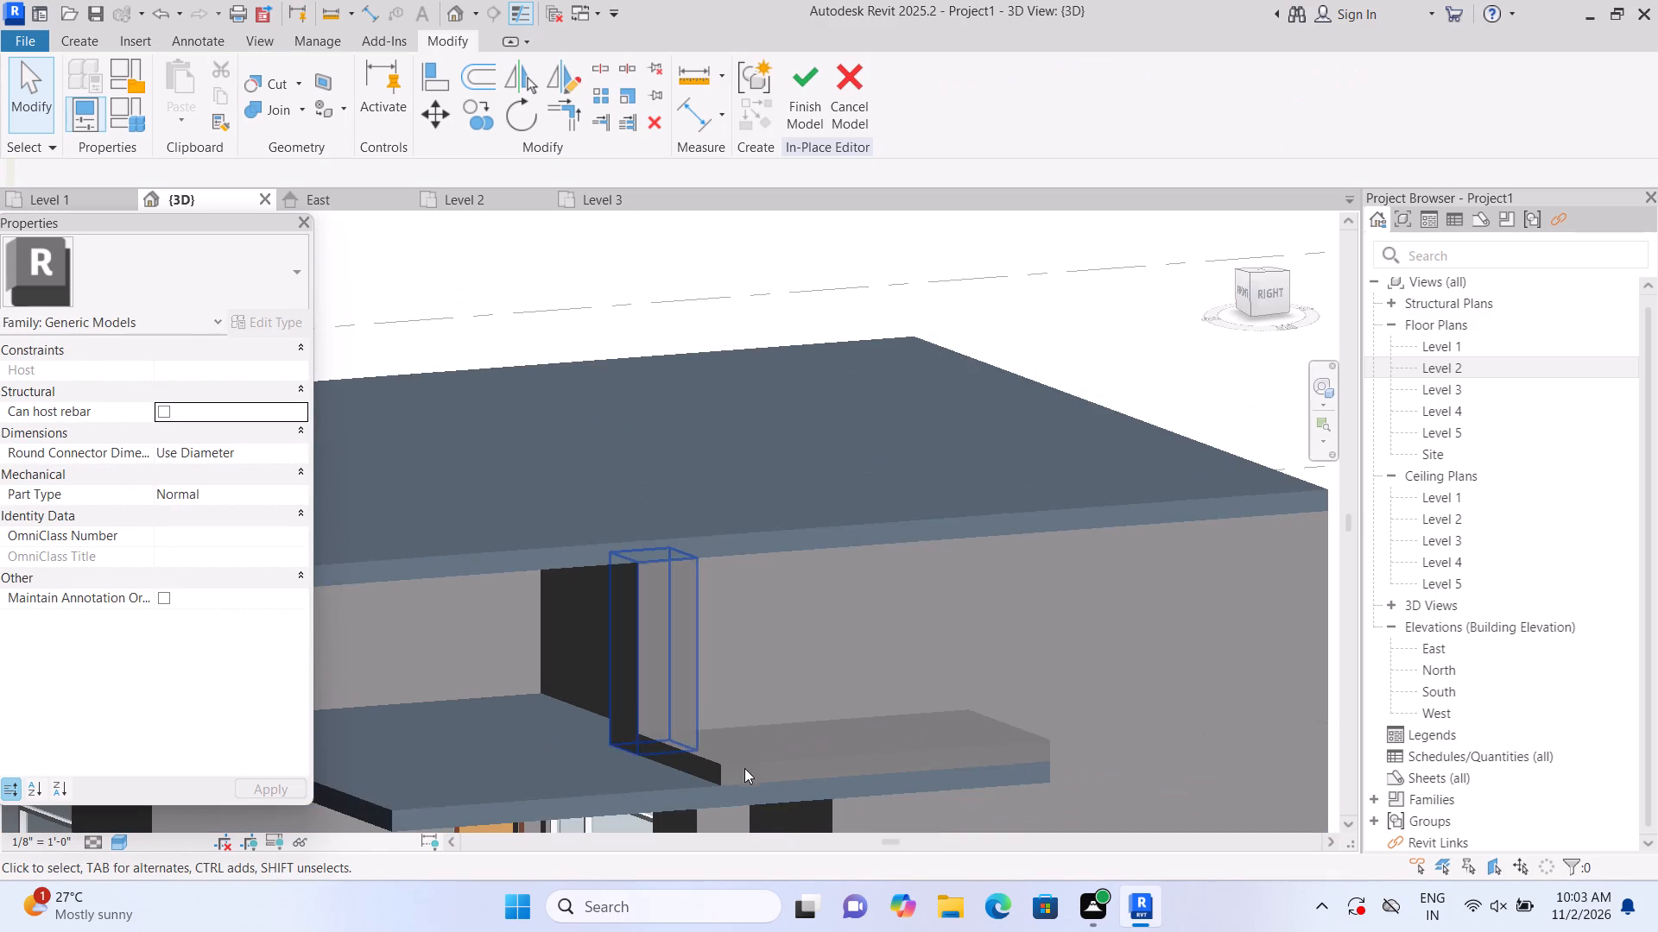
Stretch the top of the slab extrusion on the Level 2 roof up past the Level 3 roof, for a depth of about 12'-0".
left_click(786, 772)
left_click_drag(844, 725, 840, 502)
scroll(858, 496, "down", 2)
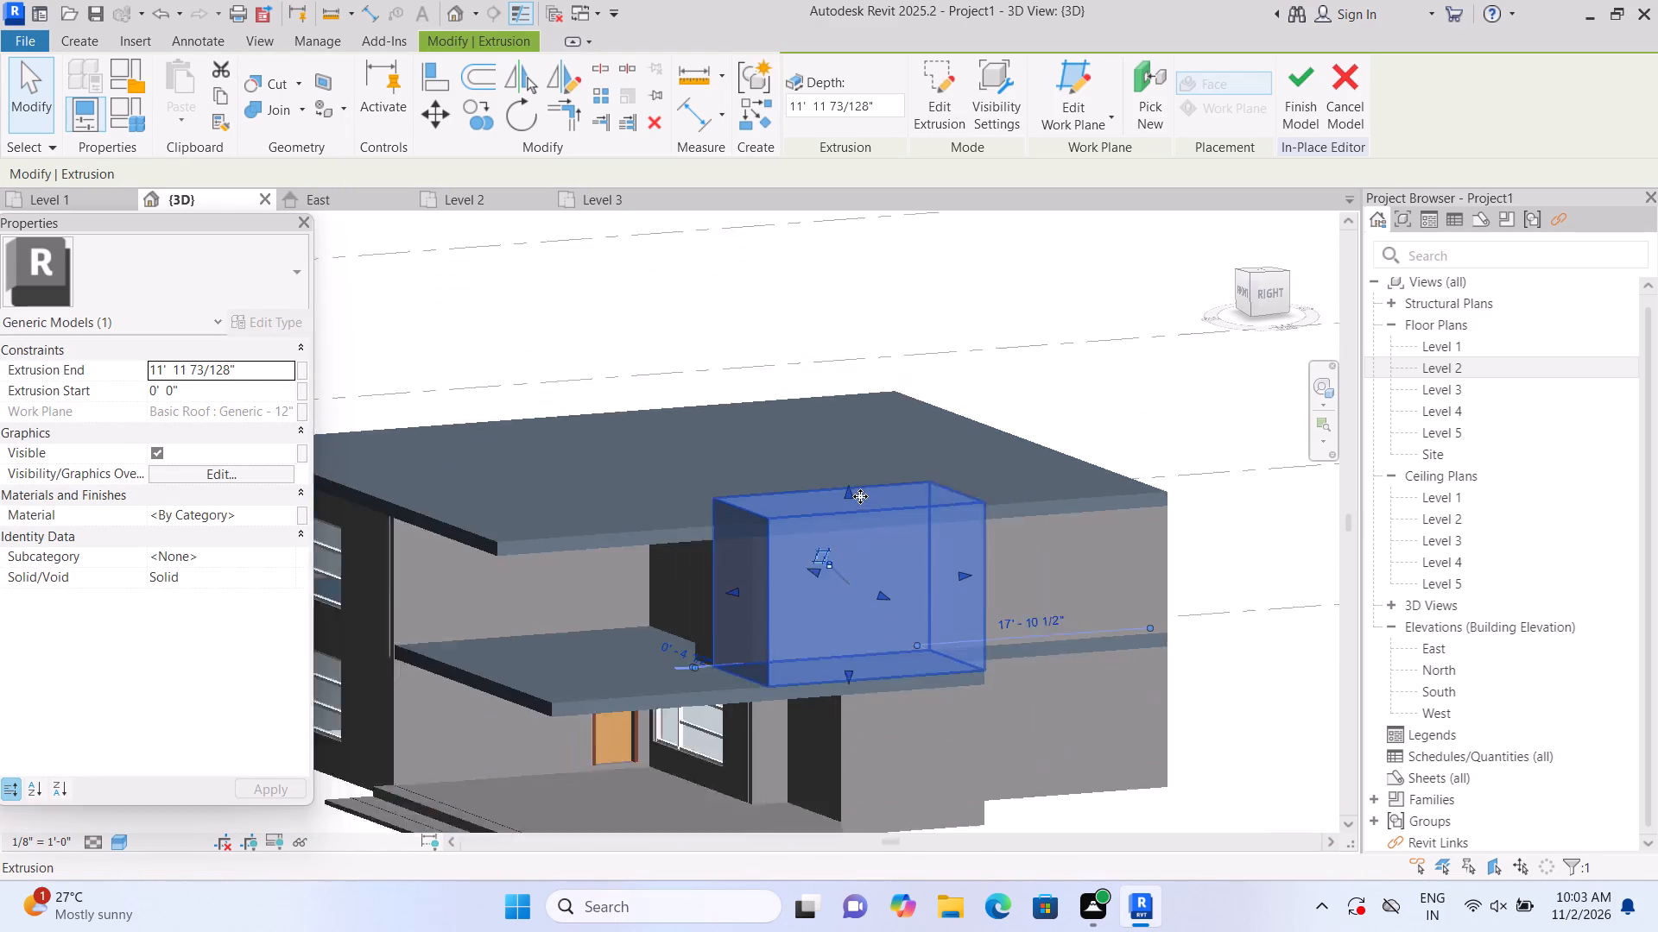
scroll(860, 496, "down", 4)
left_click(910, 785)
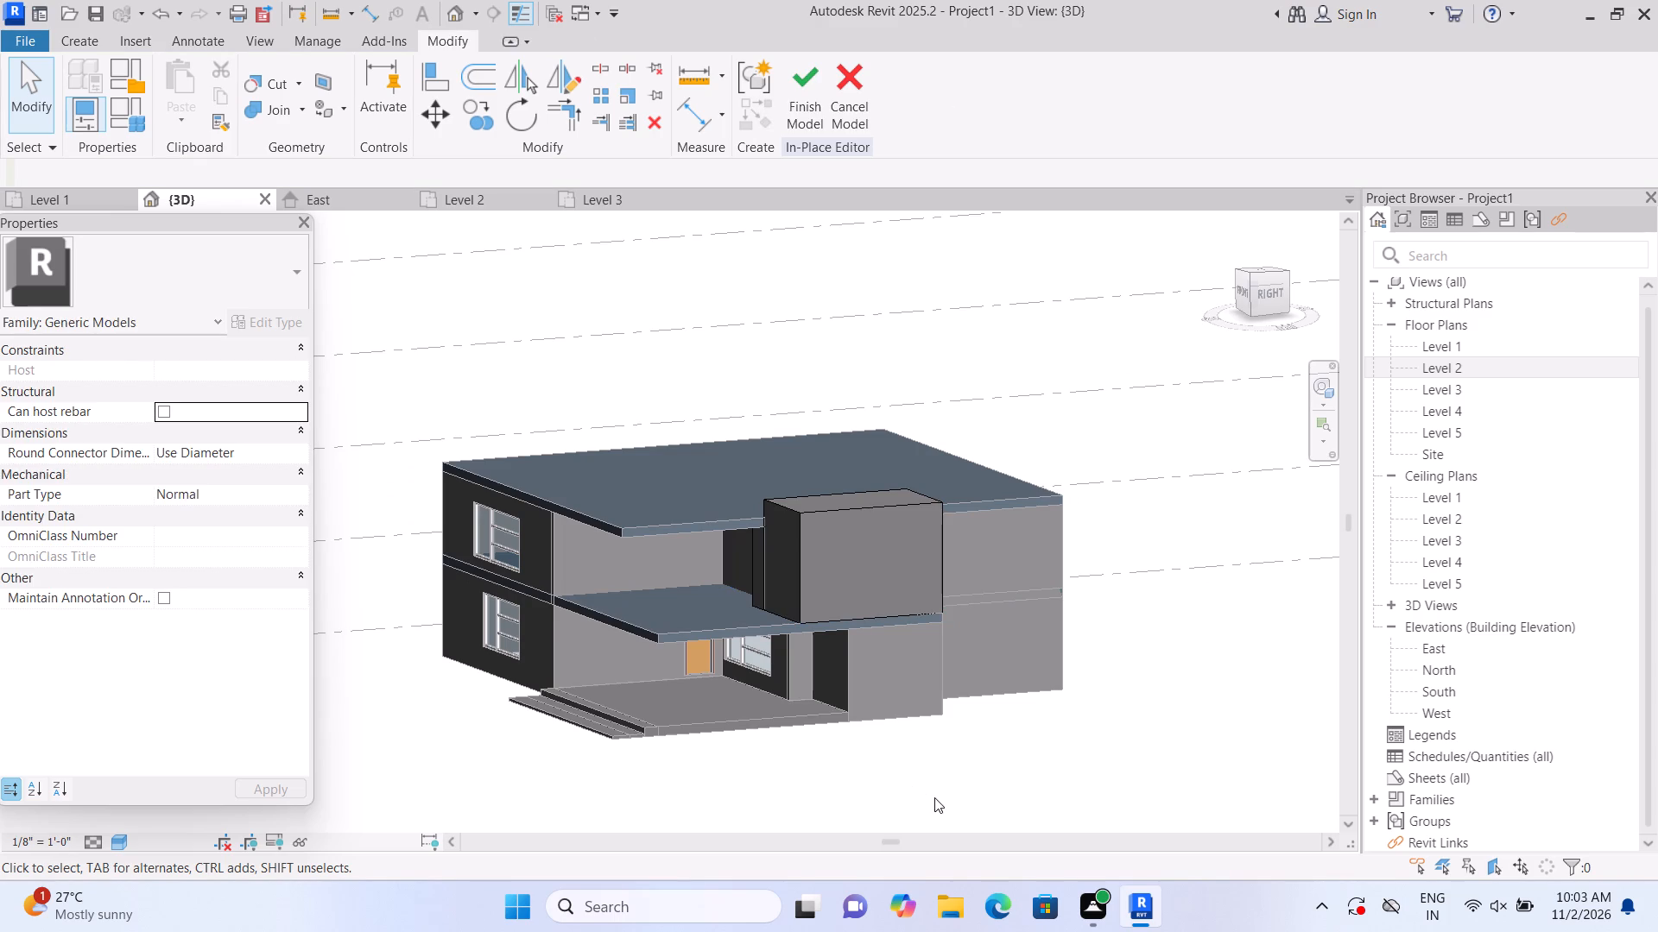
Stretch the top of the same block further up until it rises just above Level 4.
left_click(1222, 227)
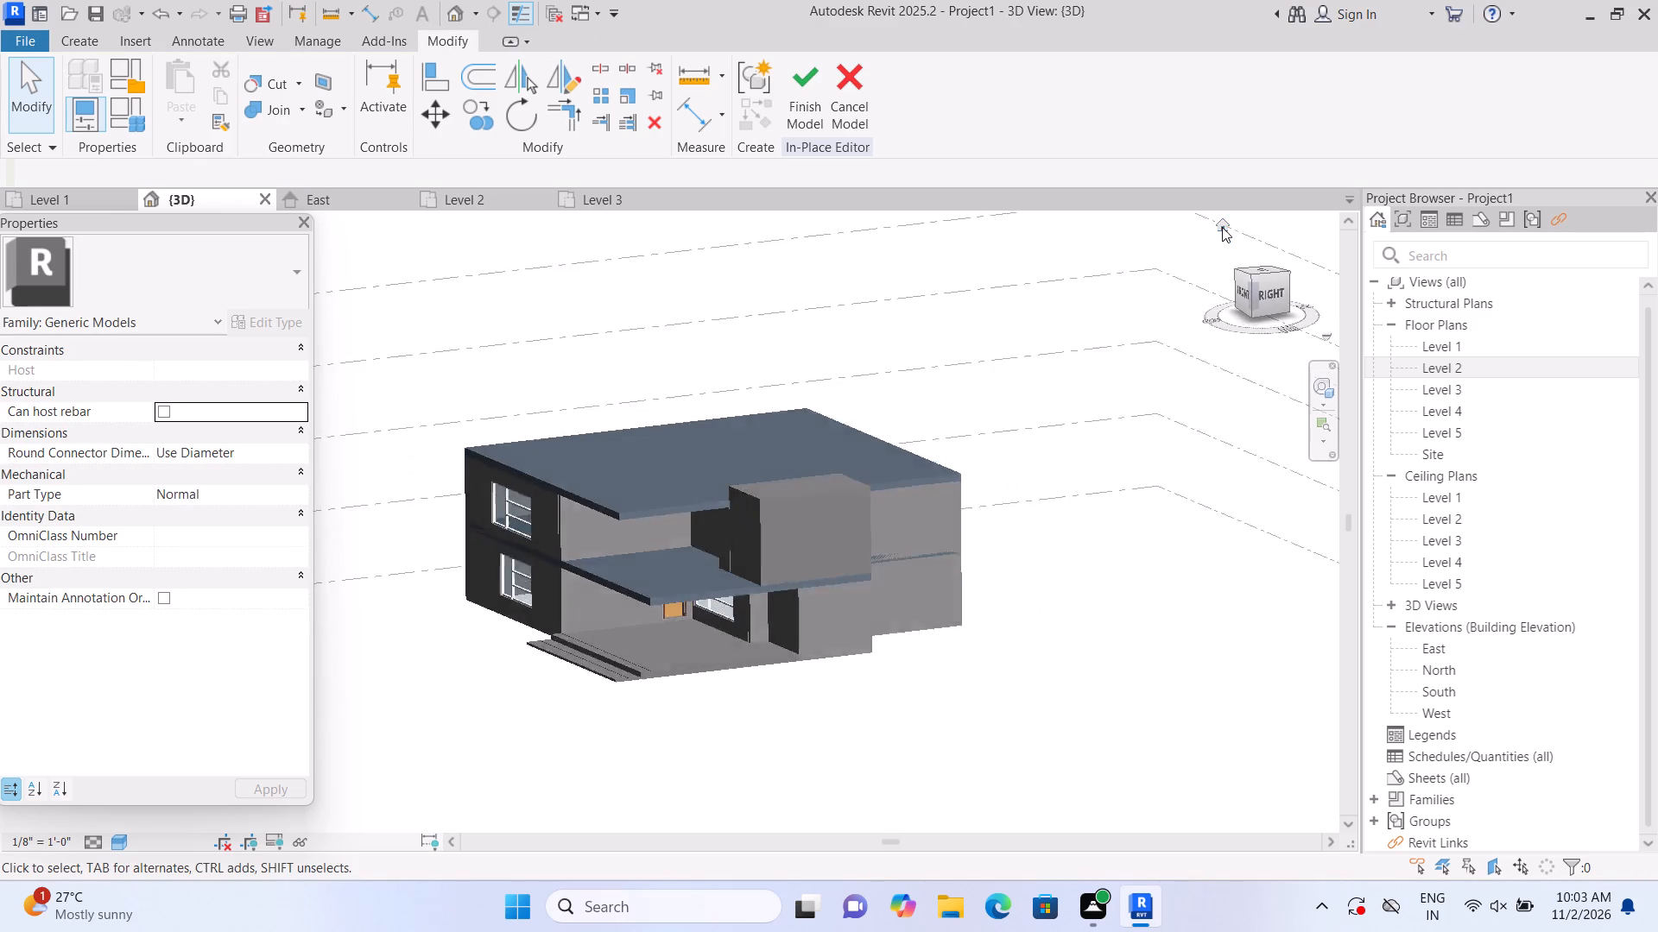
scroll(520, 619, "up", 7)
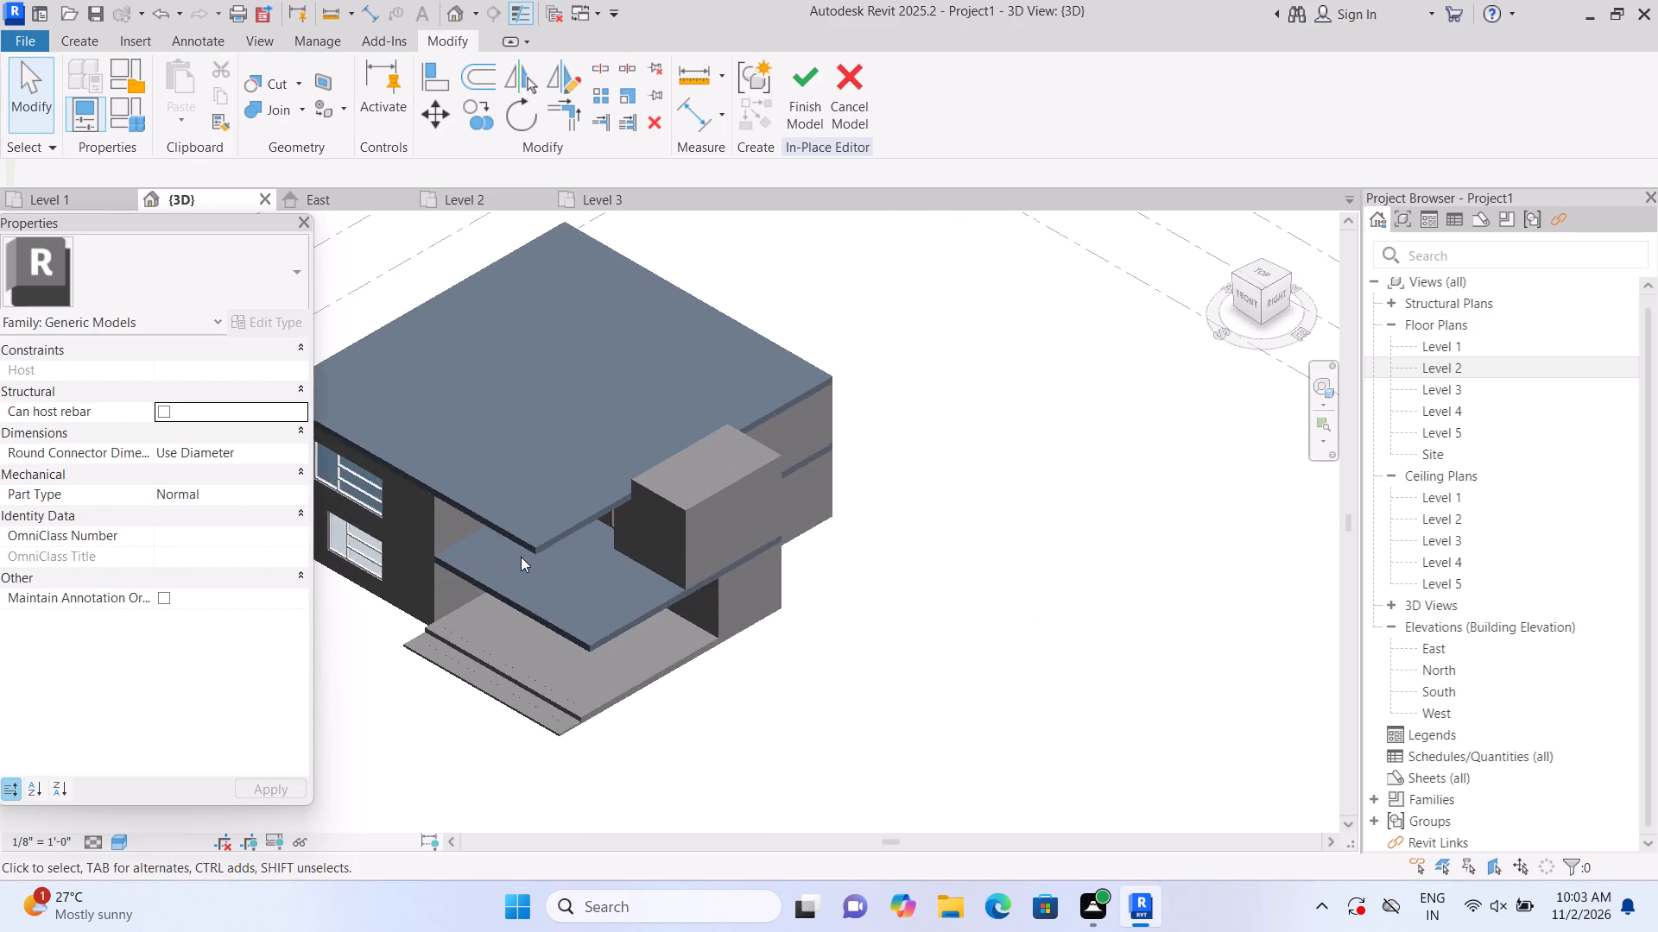
scroll(521, 557, "up", 2)
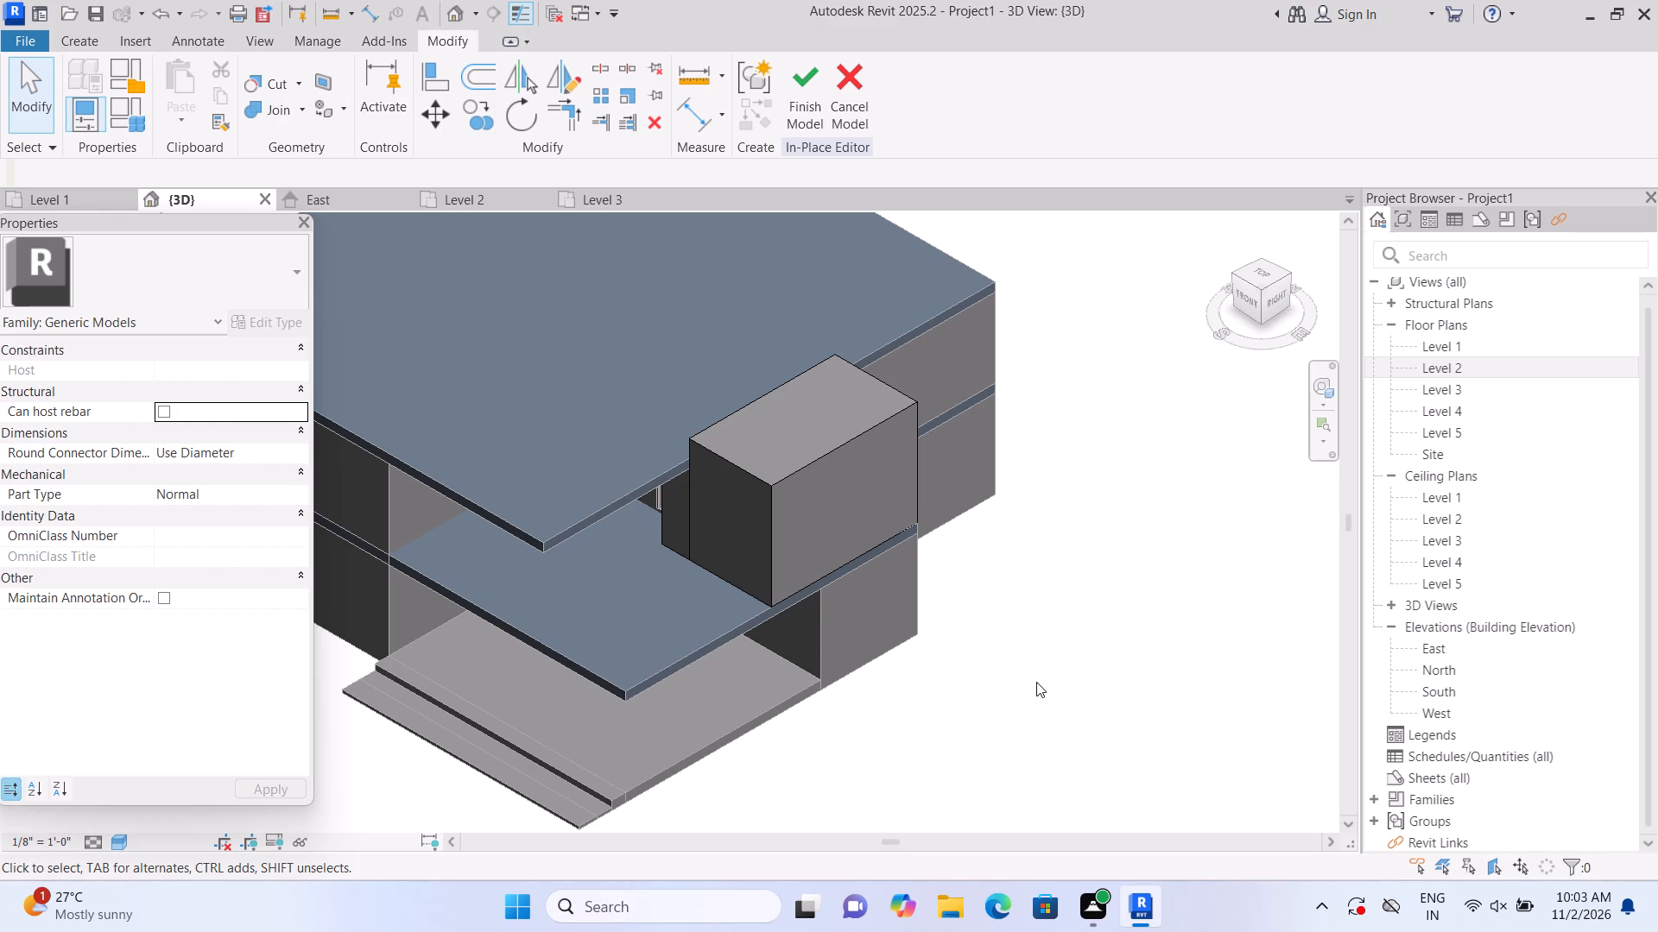
scroll(1036, 682, "up", 2)
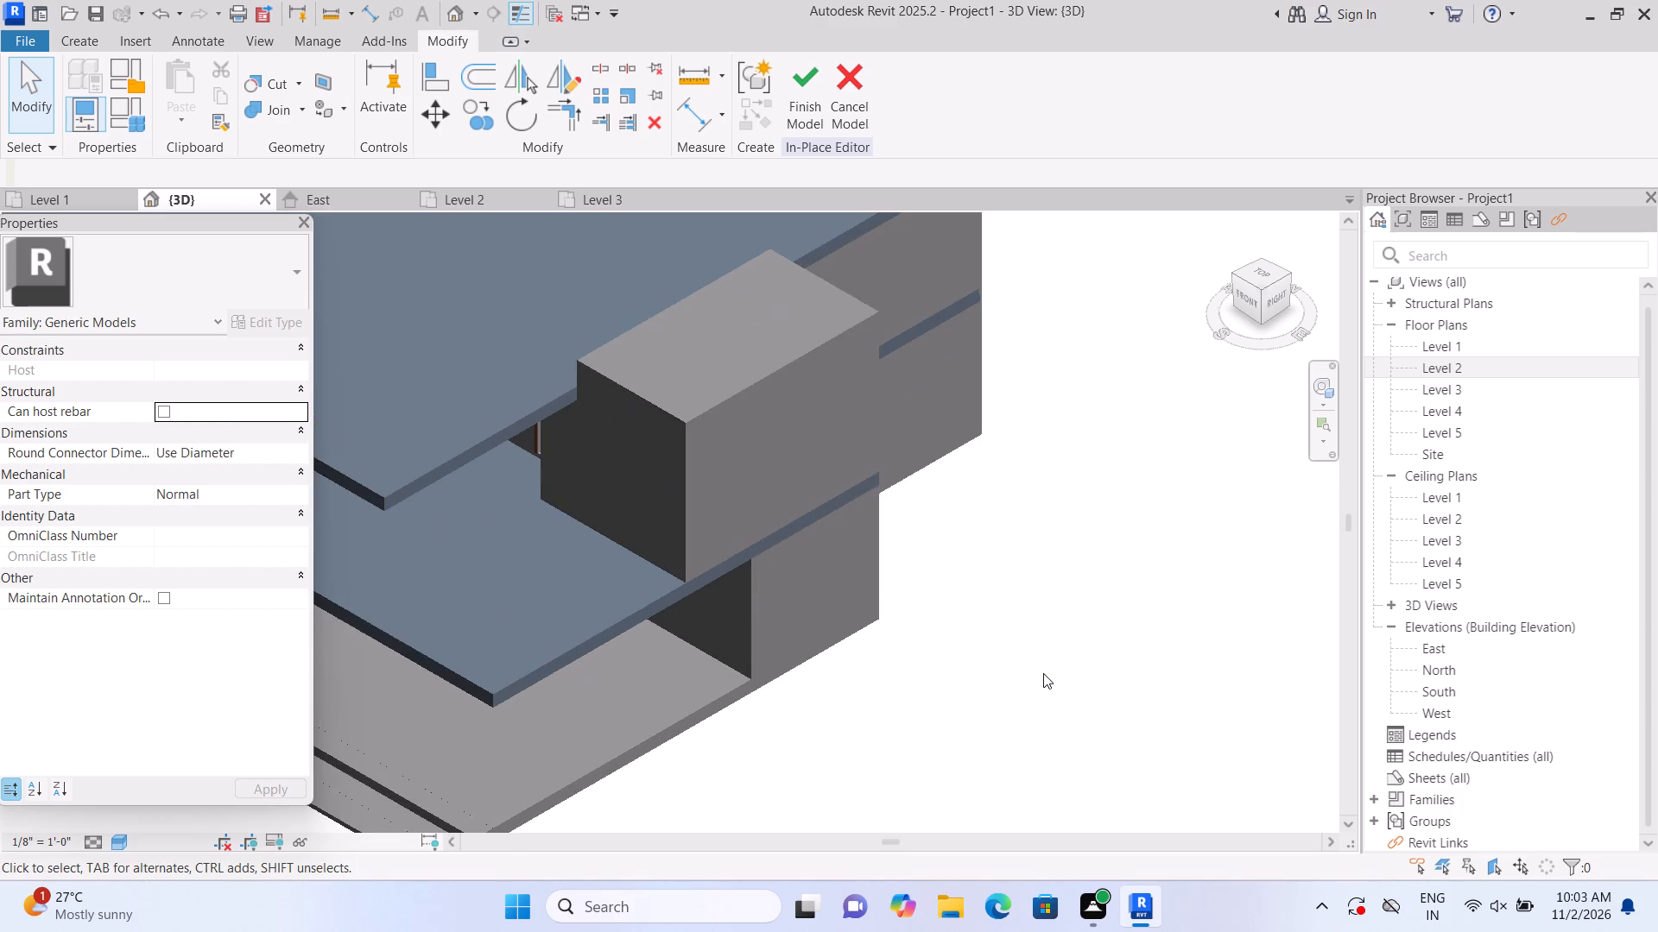
middle_click_drag(563, 585, 893, 557)
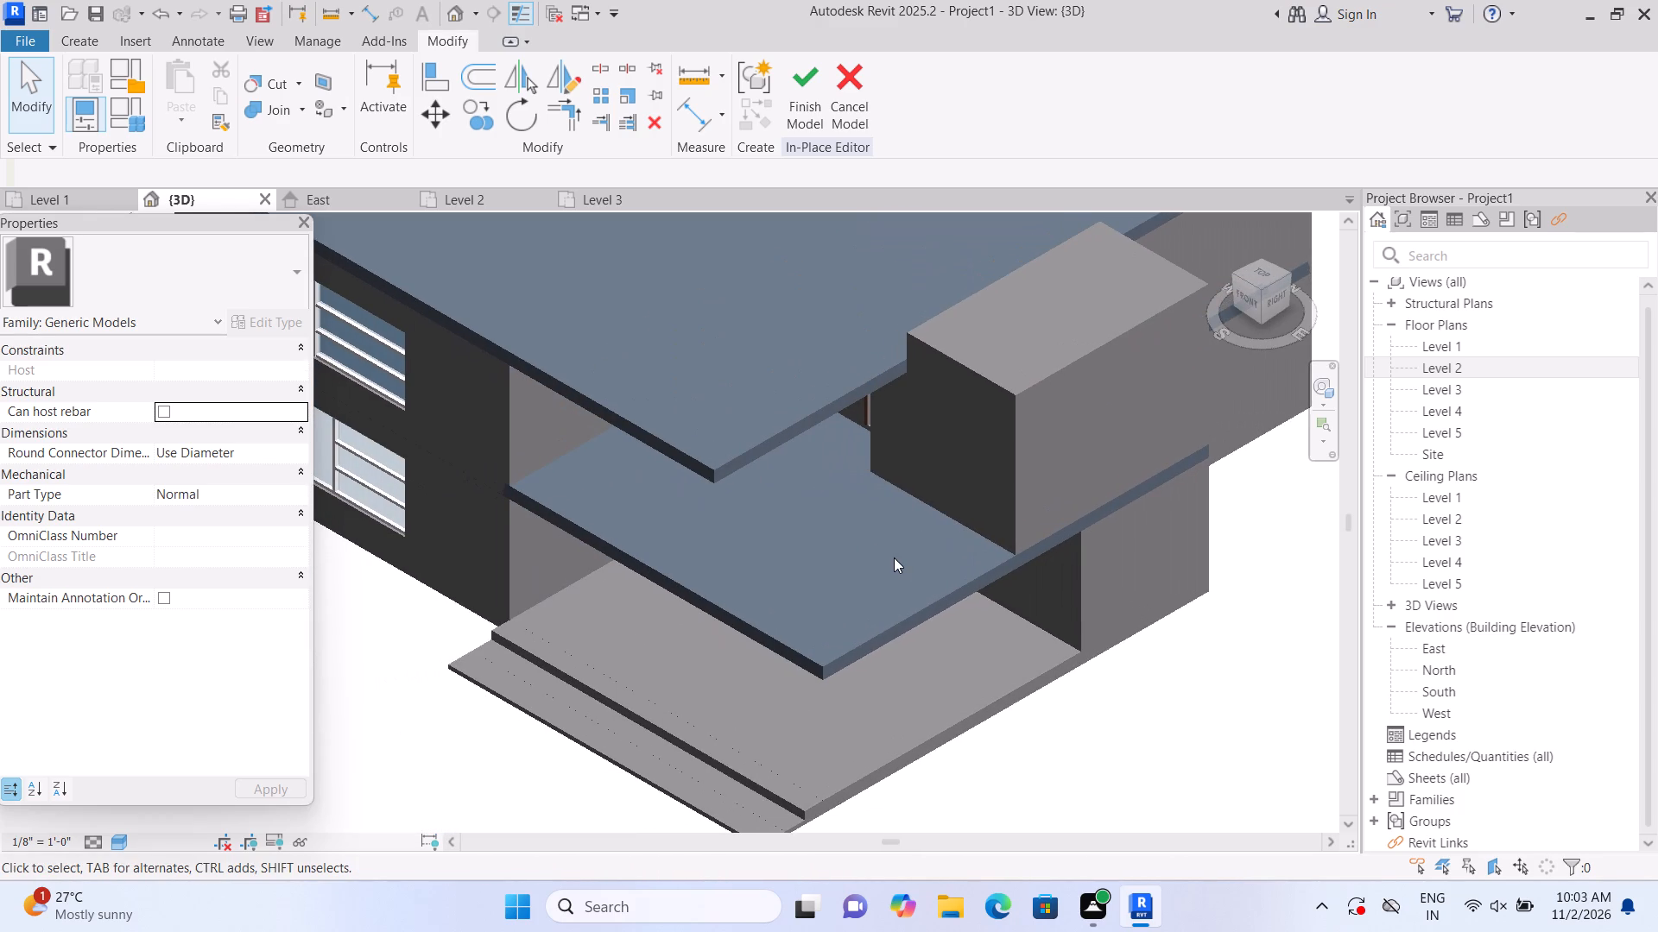
left_click(988, 440)
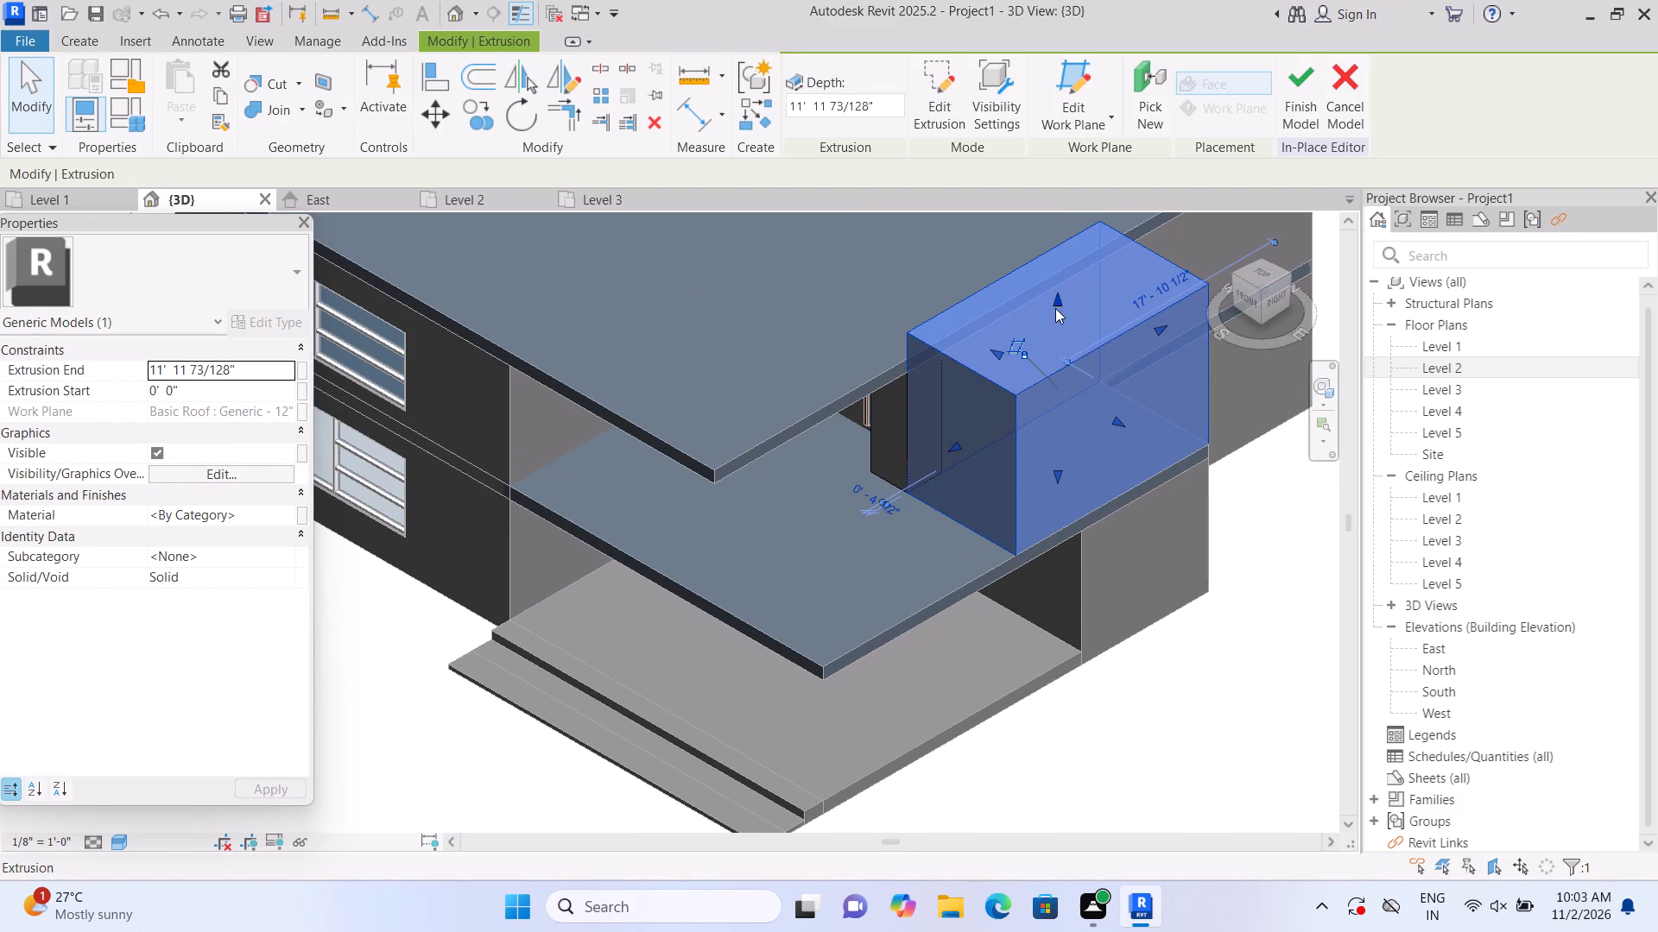
left_click_drag(1059, 297, 1079, 204)
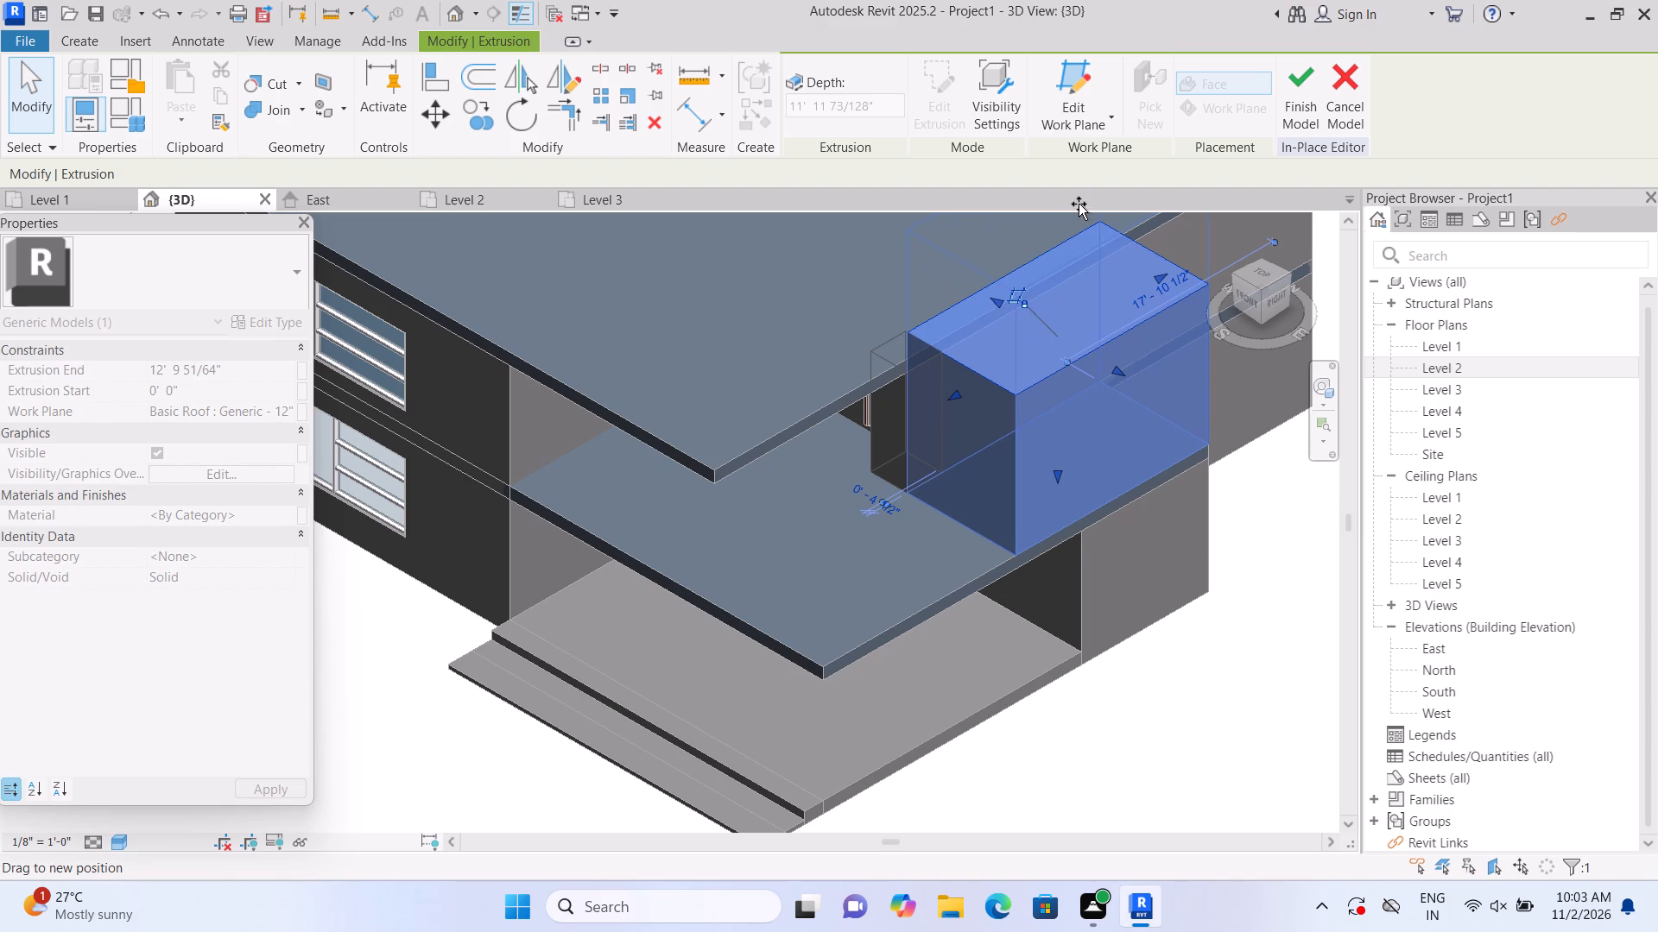
left_click_drag(1079, 204, 1080, 197)
scroll(1117, 407, "down", 3)
left_click(1201, 634)
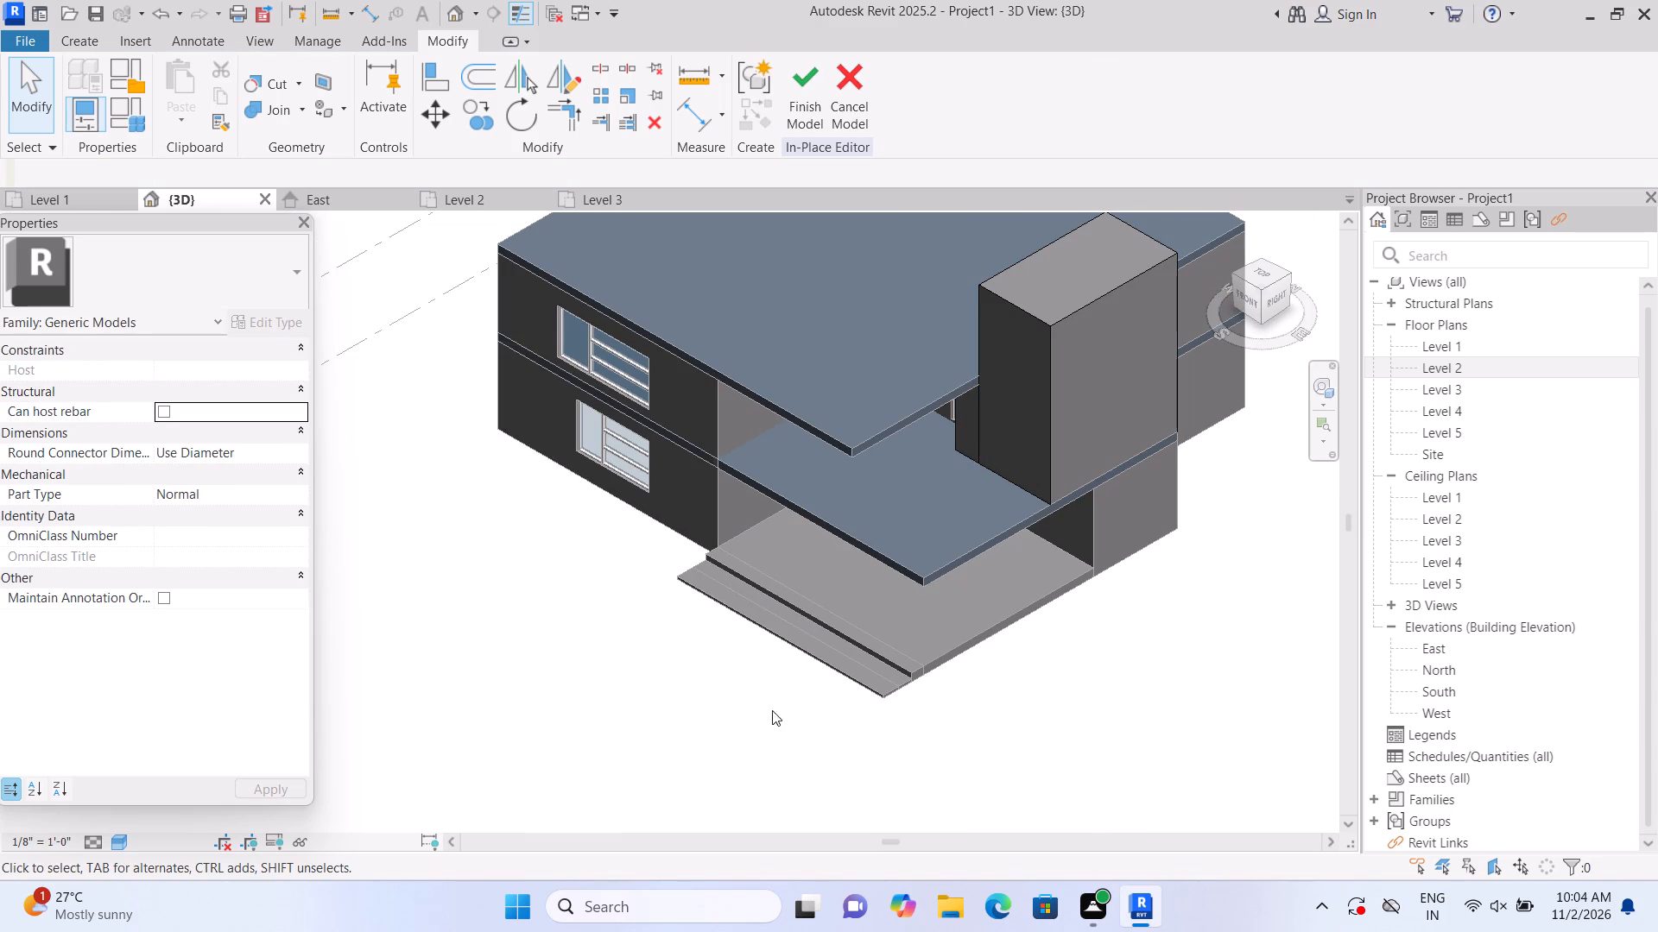
Examine the tall block from several sides in the 3D view and check the Level 2 and Level 1 floor plans.
middle_click_drag(240, 658, 501, 668, "shift")
middle_click_drag(502, 625, 641, 635, "shift")
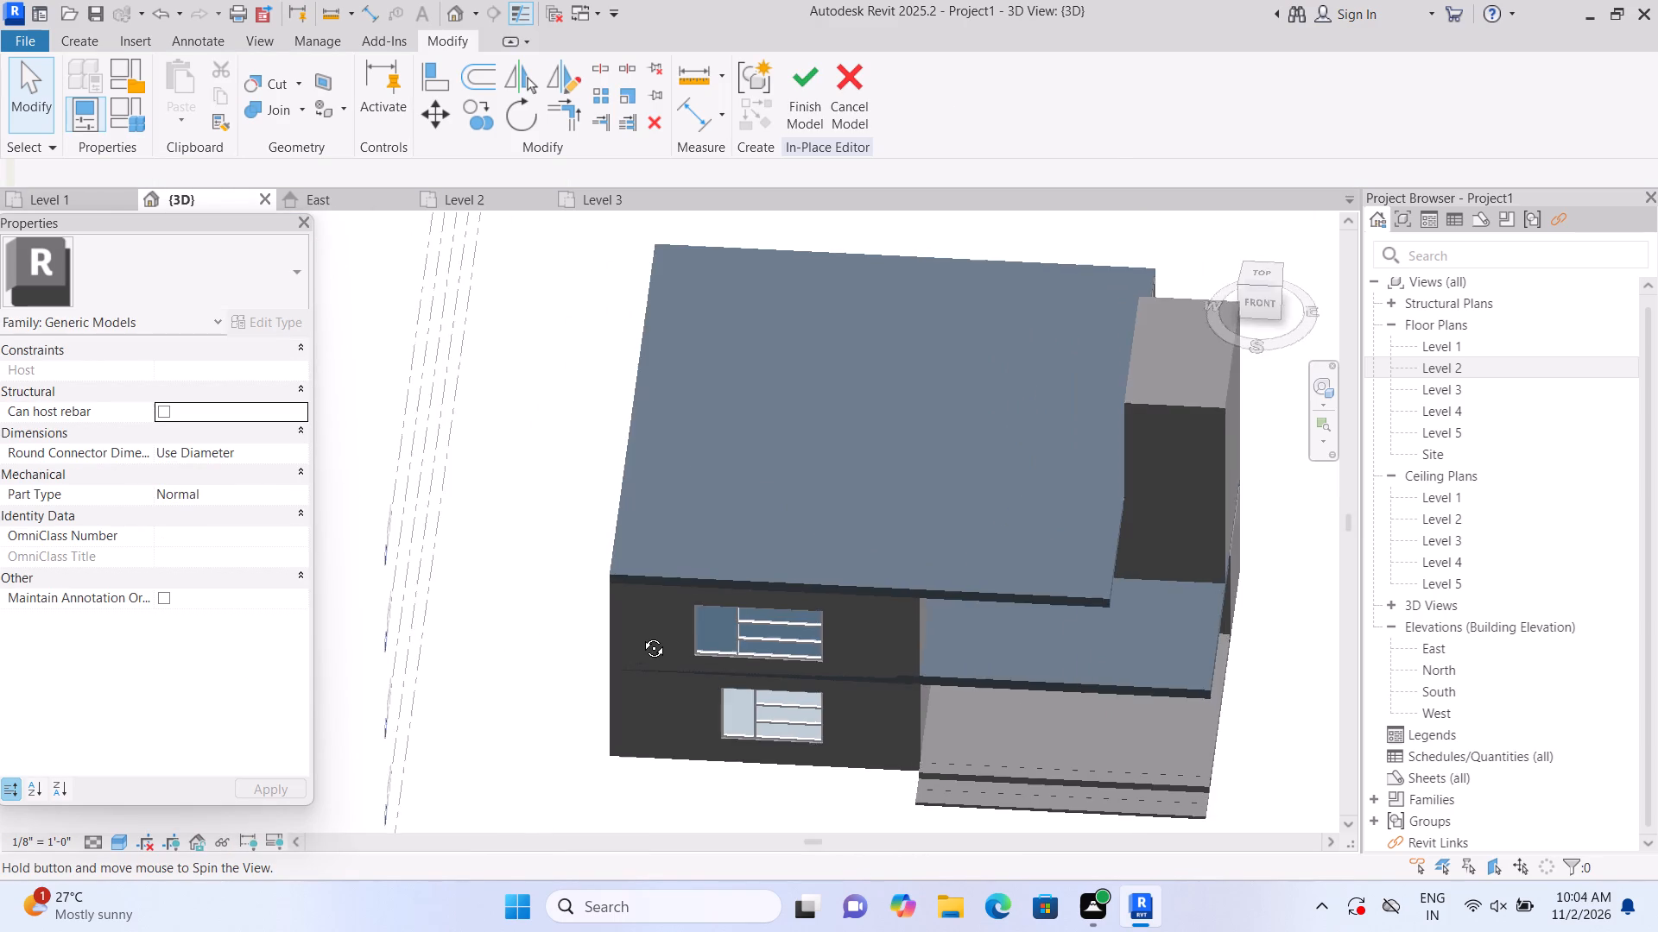
middle_click_drag(641, 635, 430, 532, "shift")
middle_click_drag(434, 532, 495, 613)
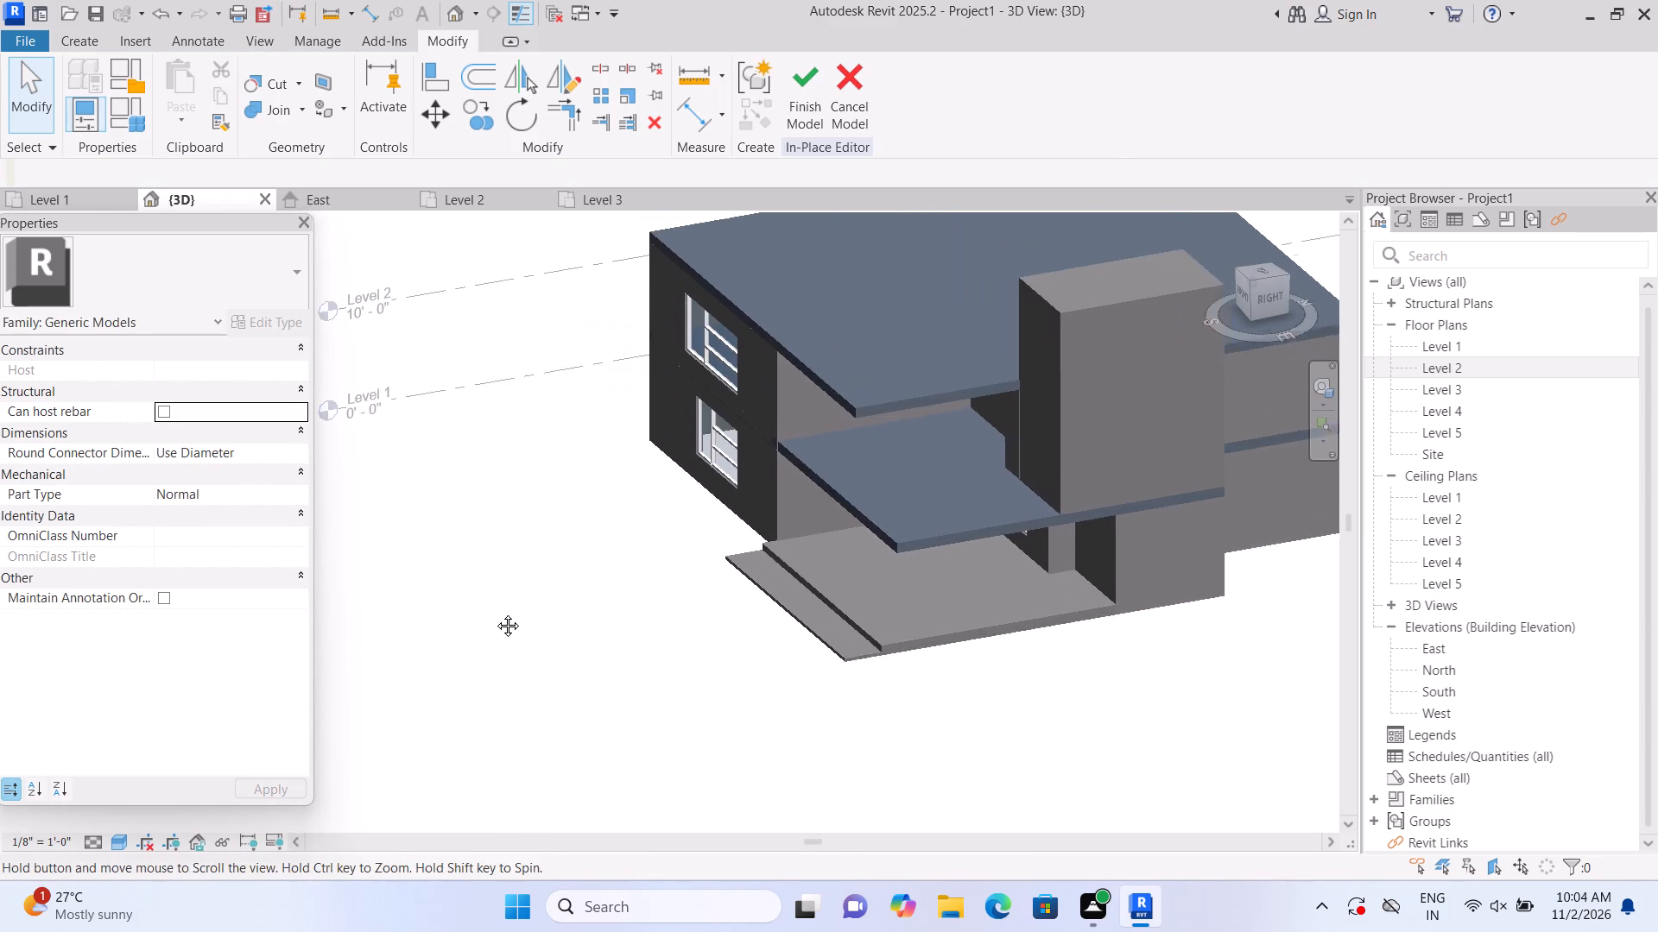
middle_click_drag(495, 613, 503, 628)
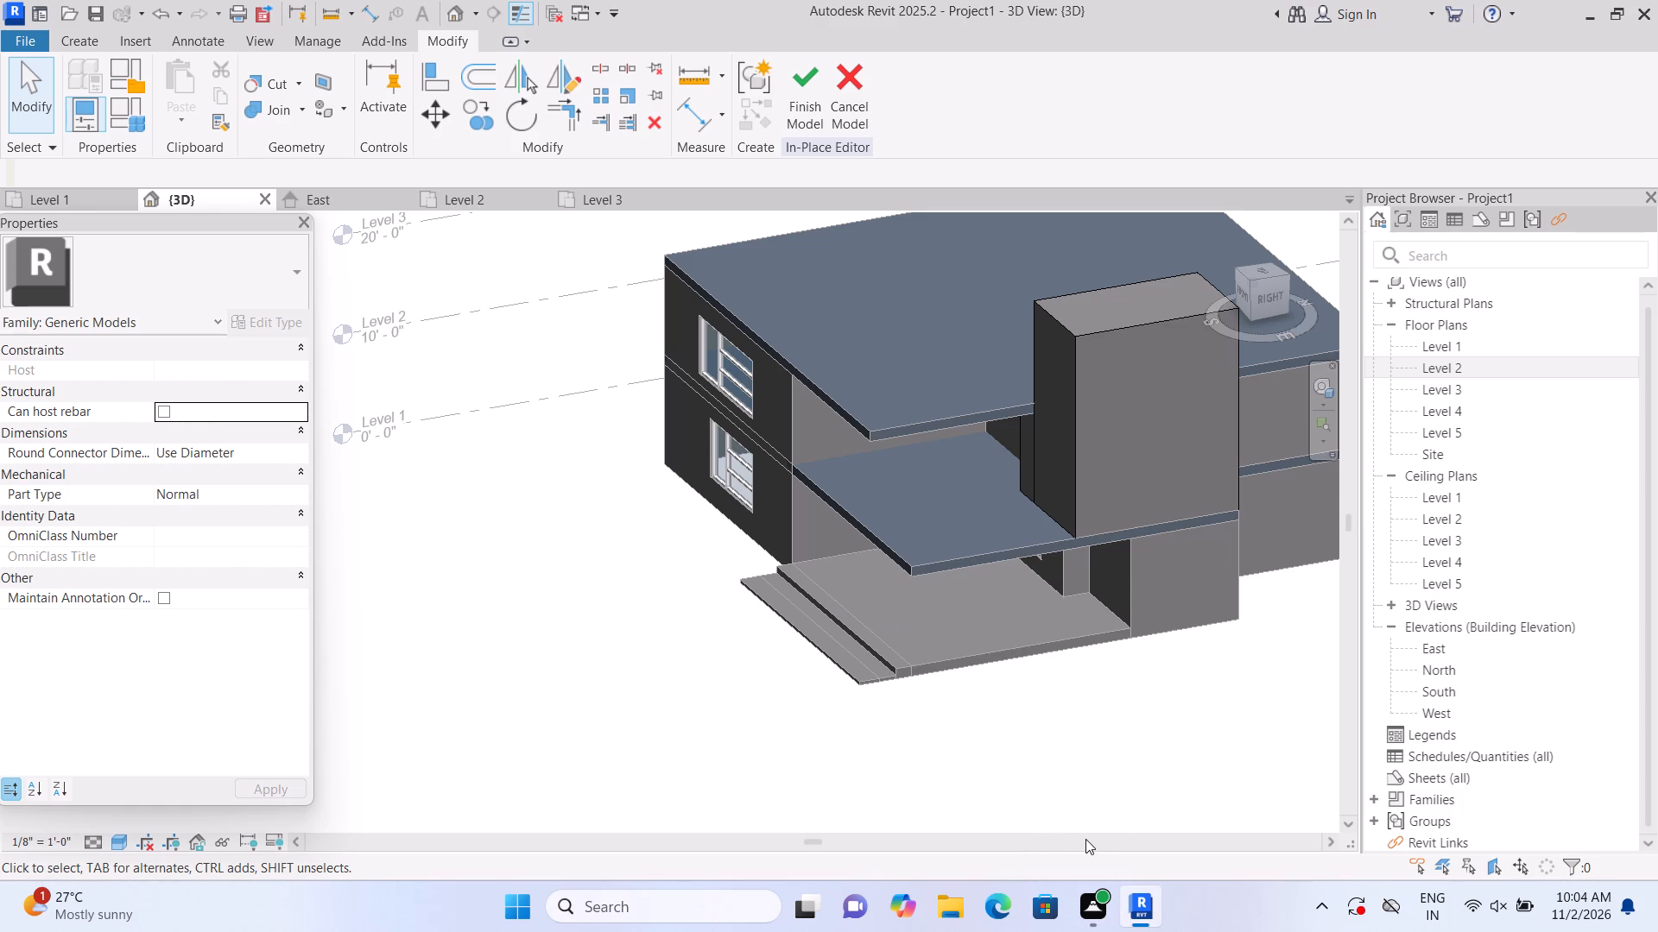
scroll(1087, 841, "down", 3)
triple_click(1503, 370)
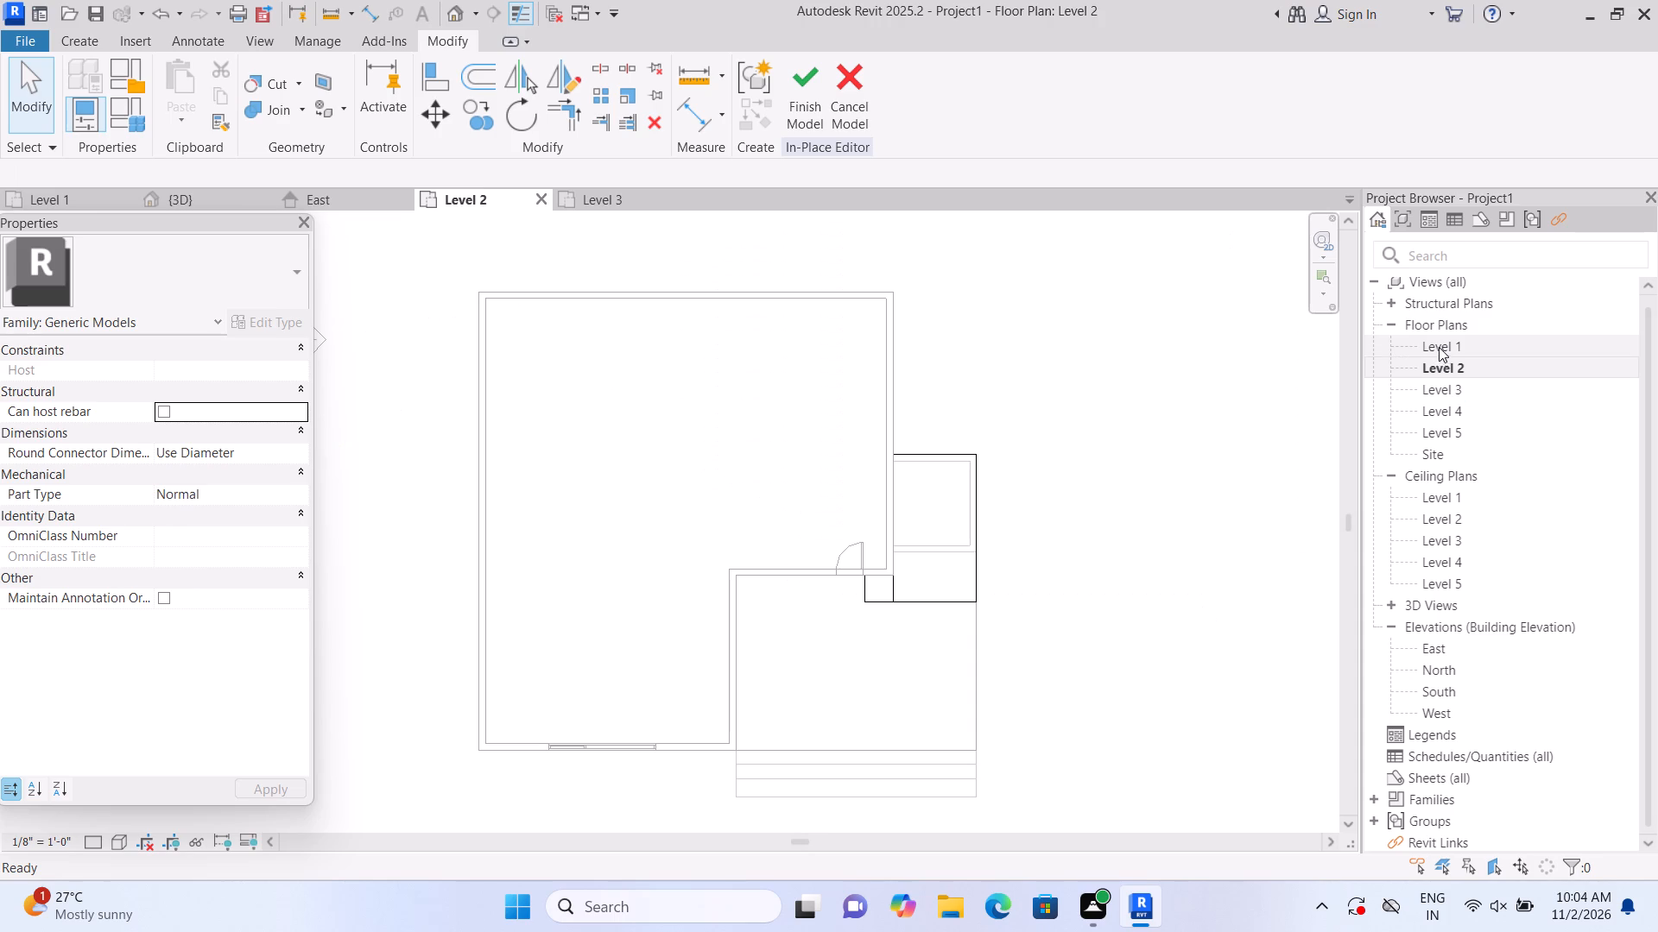
double_click(1440, 345)
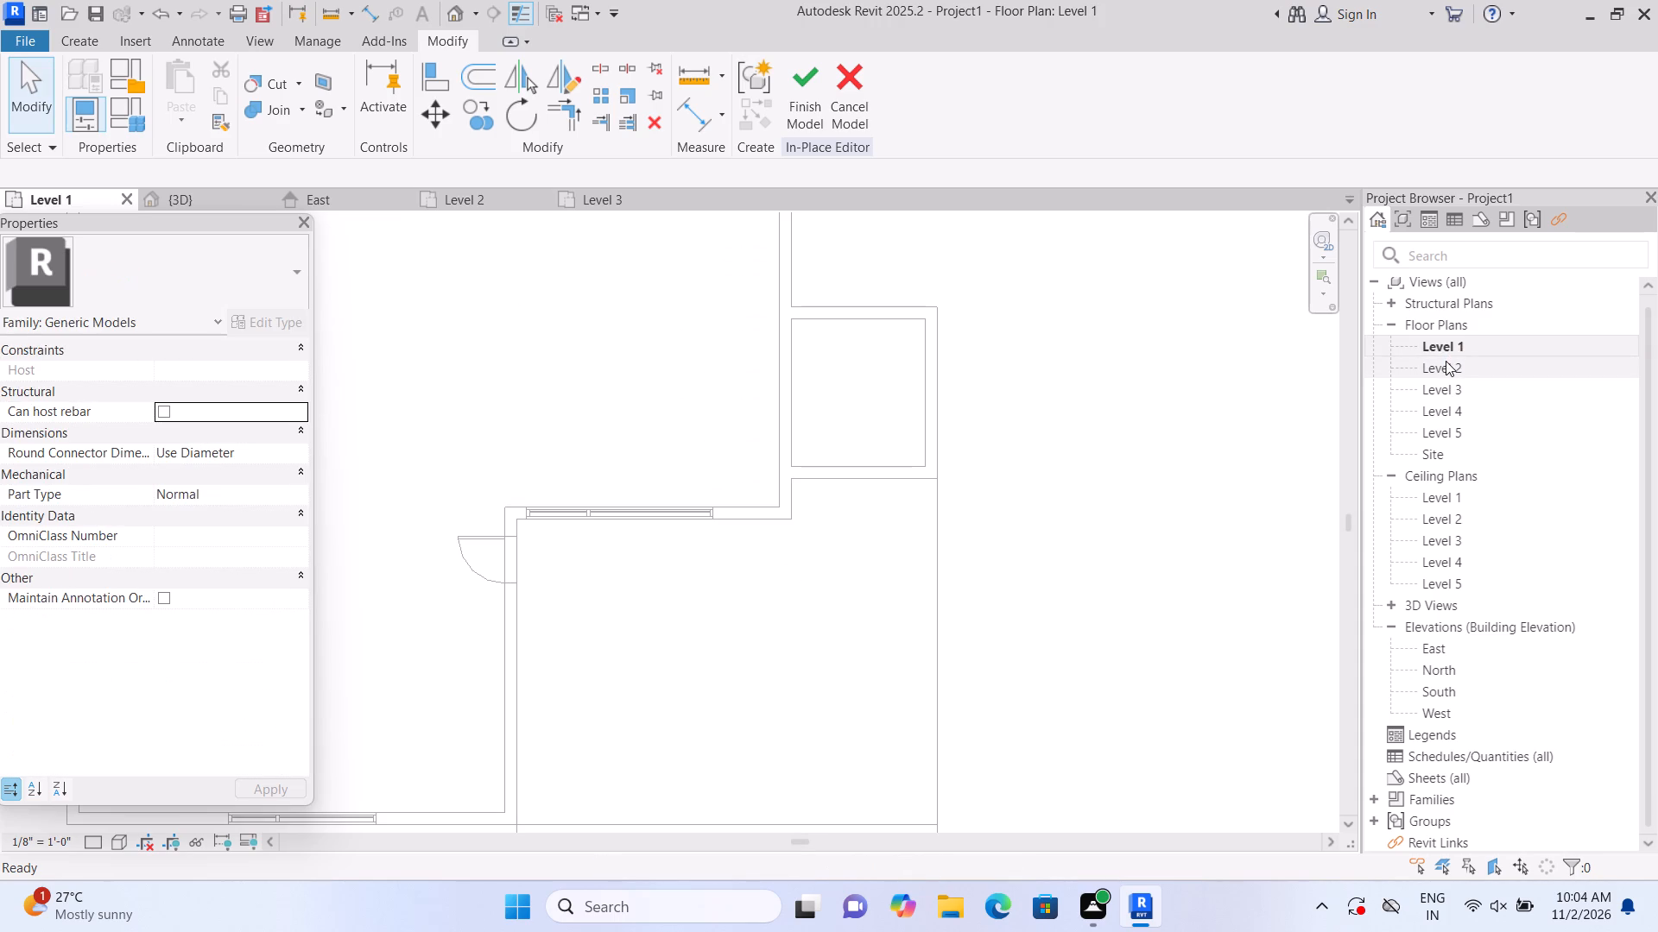
scroll(1181, 608, "down", 1)
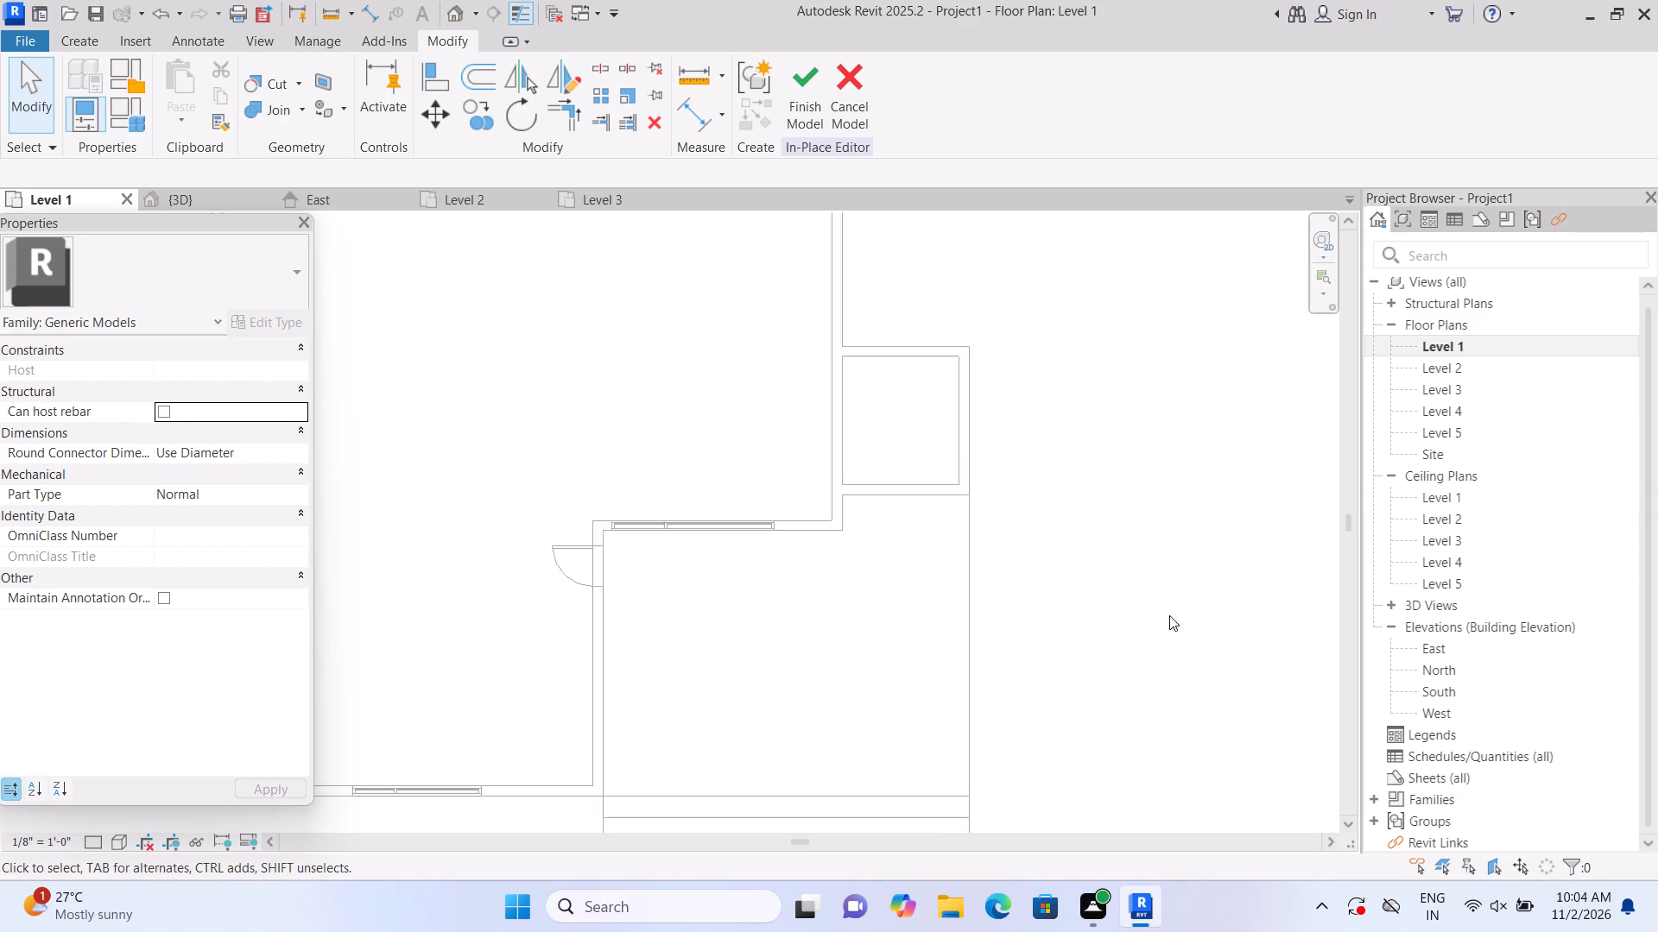
scroll(1169, 615, "down", 2)
middle_click_drag(1064, 650, 1033, 513)
middle_click(1032, 507)
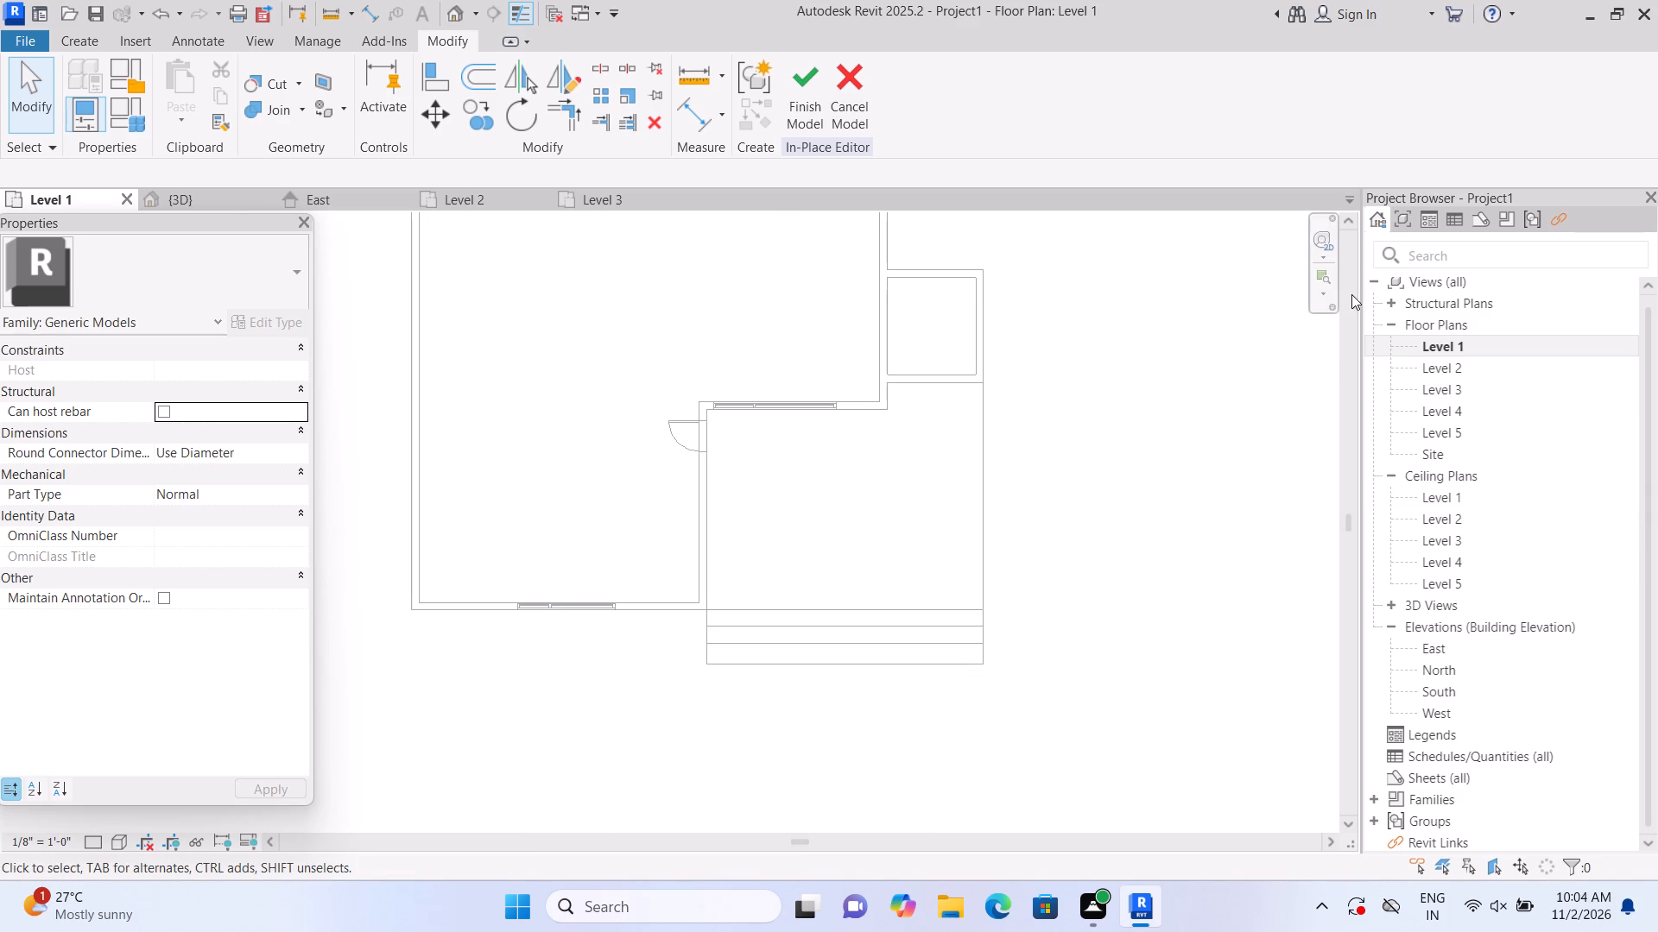
Examine the building in the 3D front view, and inspect the entrance platform and its front steps close up in the home view.
left_click(454, 19)
left_click(1239, 294)
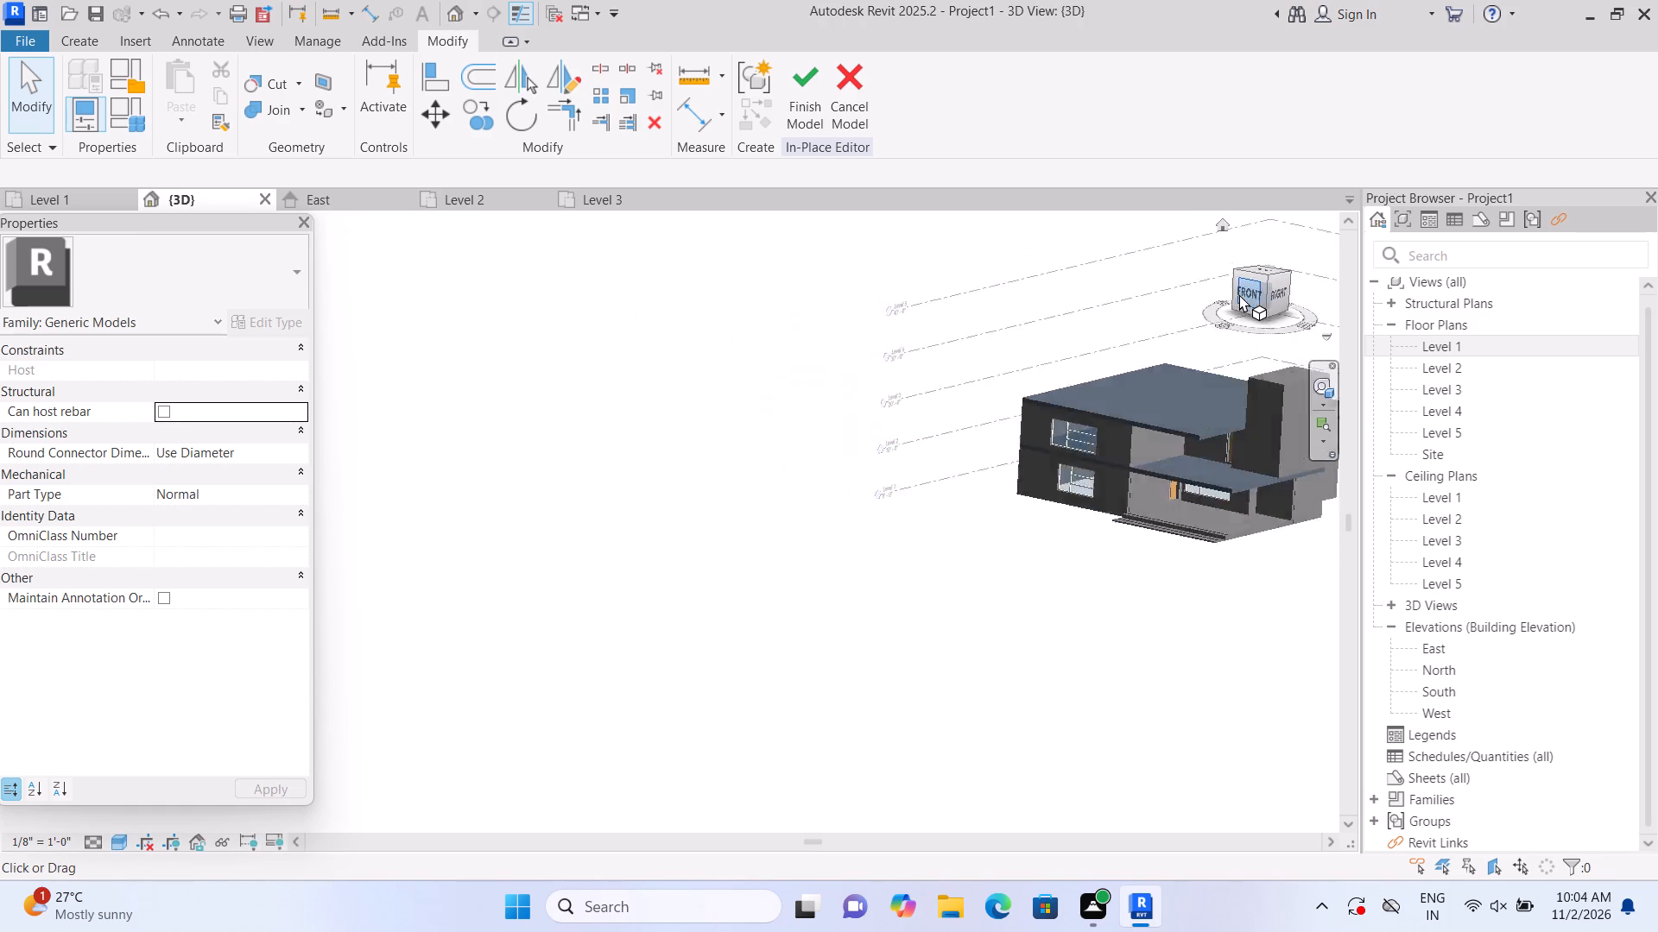
scroll(429, 548, "up", 9)
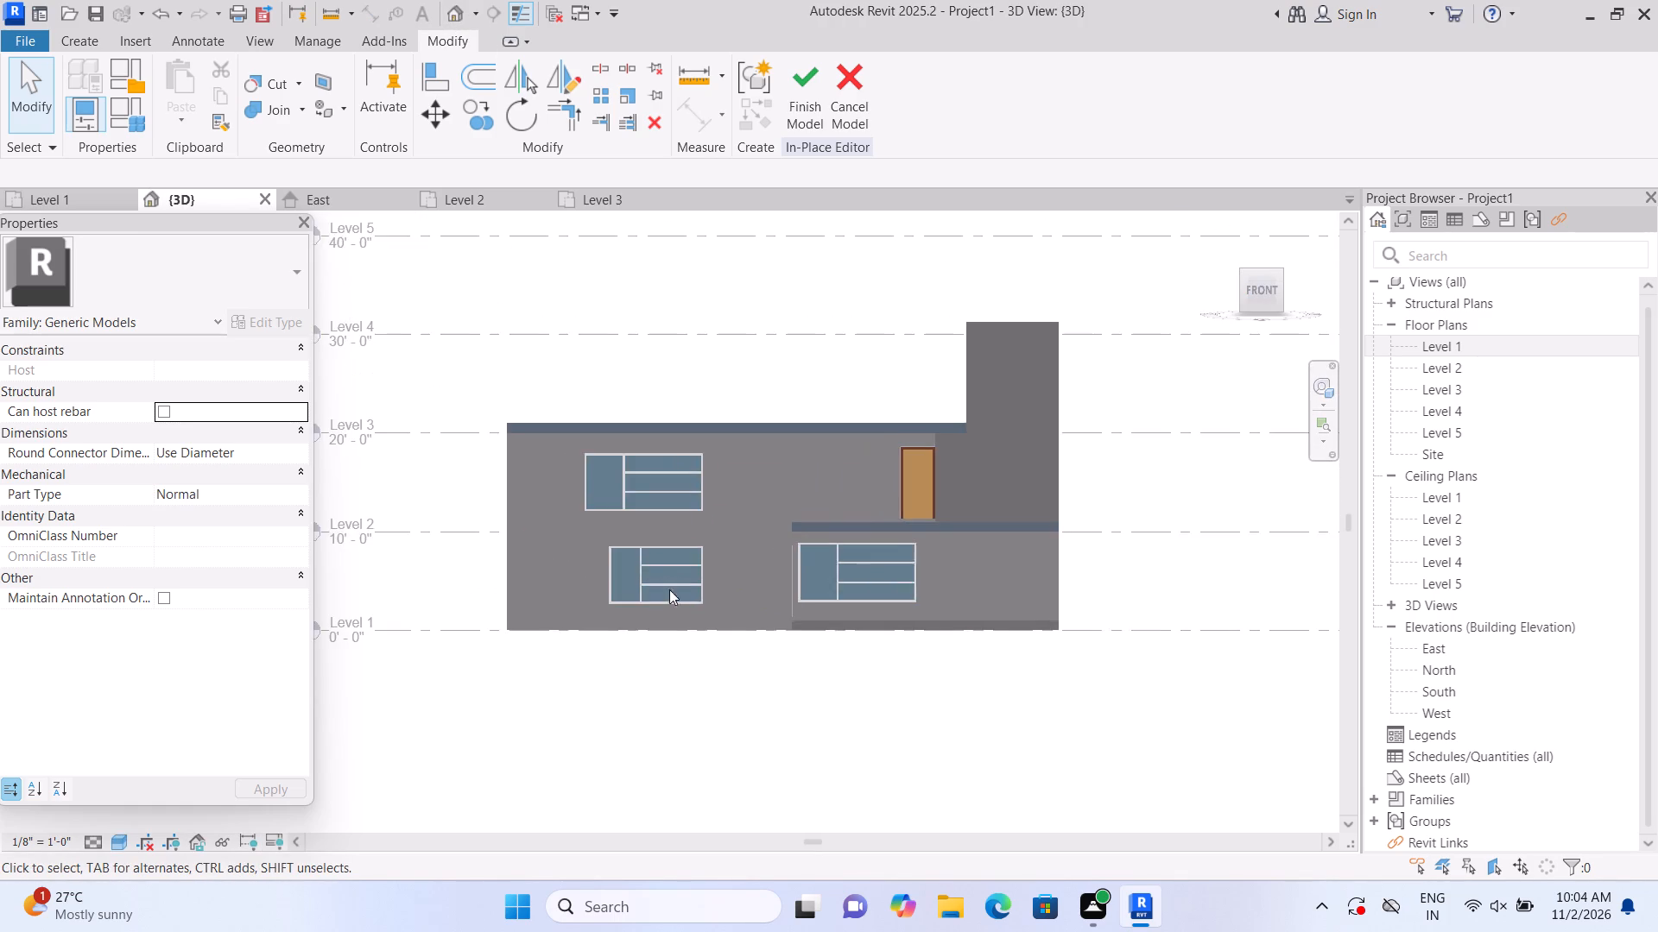
scroll(793, 620, "up", 1)
middle_click_drag(792, 620, 690, 618)
scroll(695, 616, "up", 1)
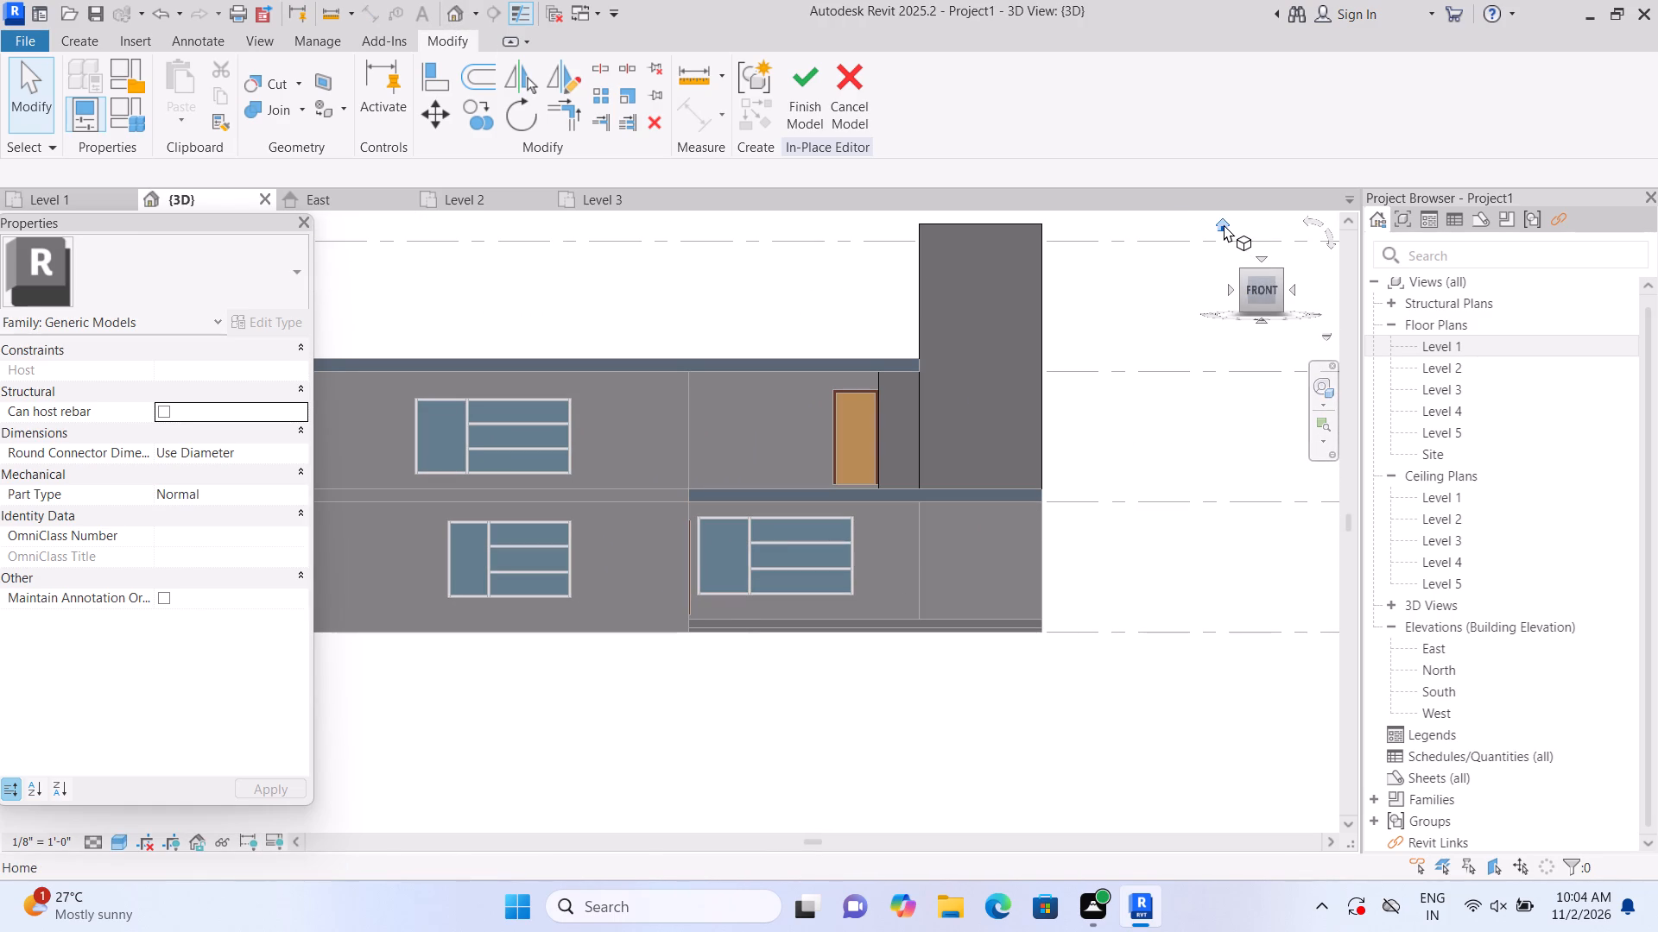
left_click(1224, 224)
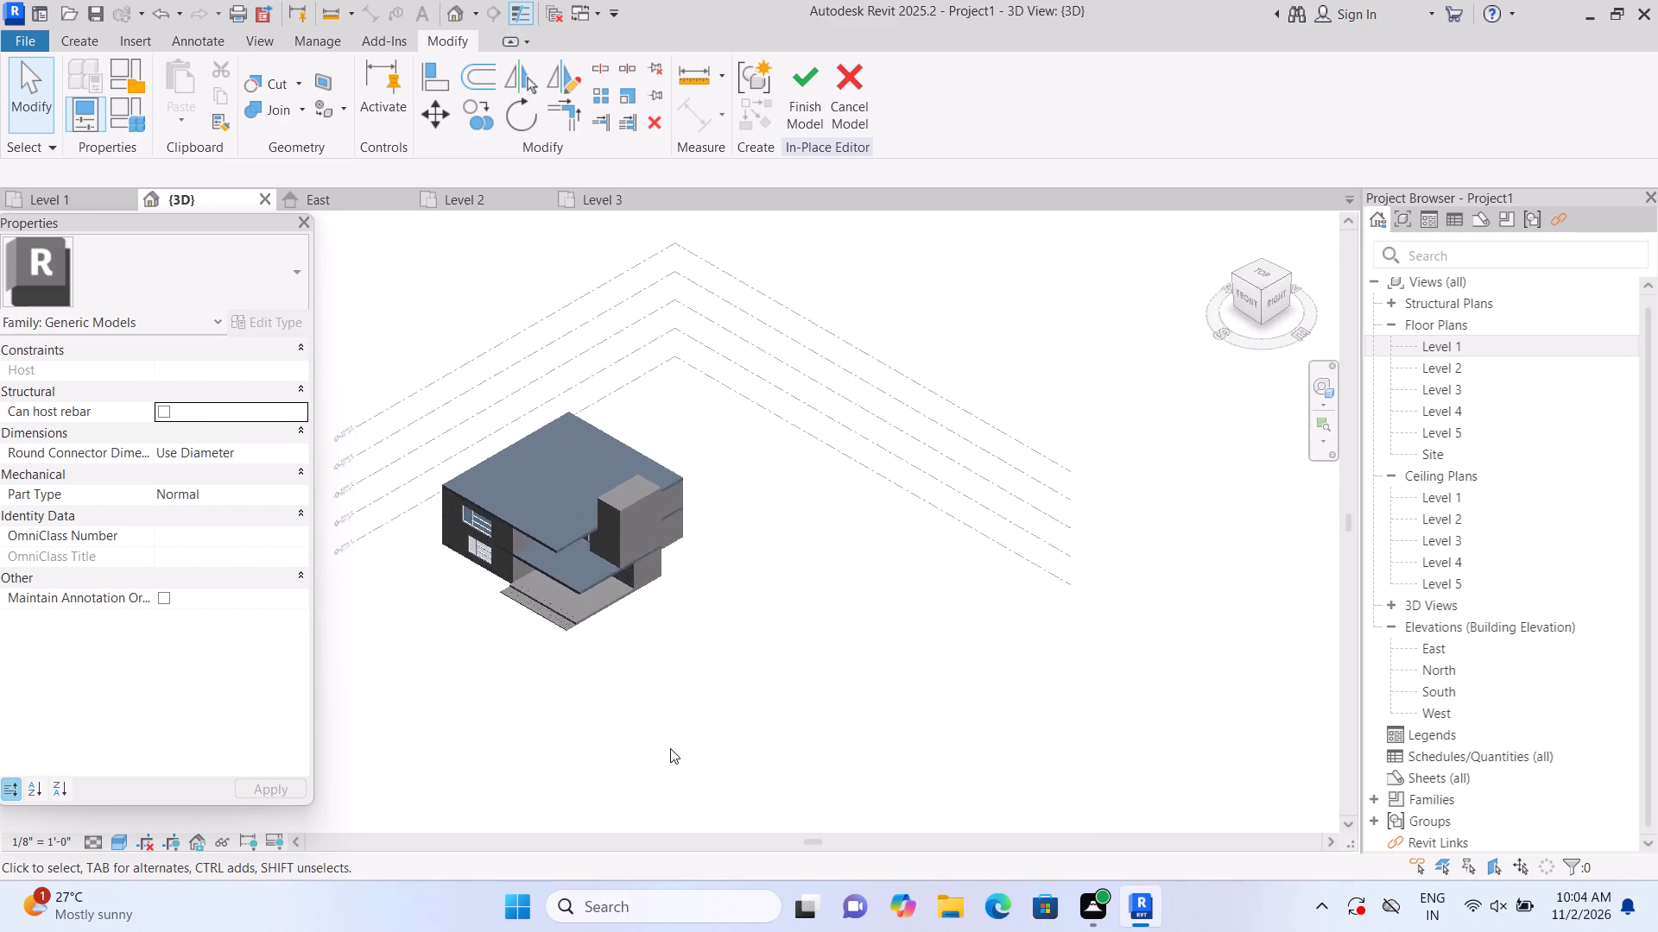
scroll(535, 639, "up", 5)
scroll(396, 682, "up", 2)
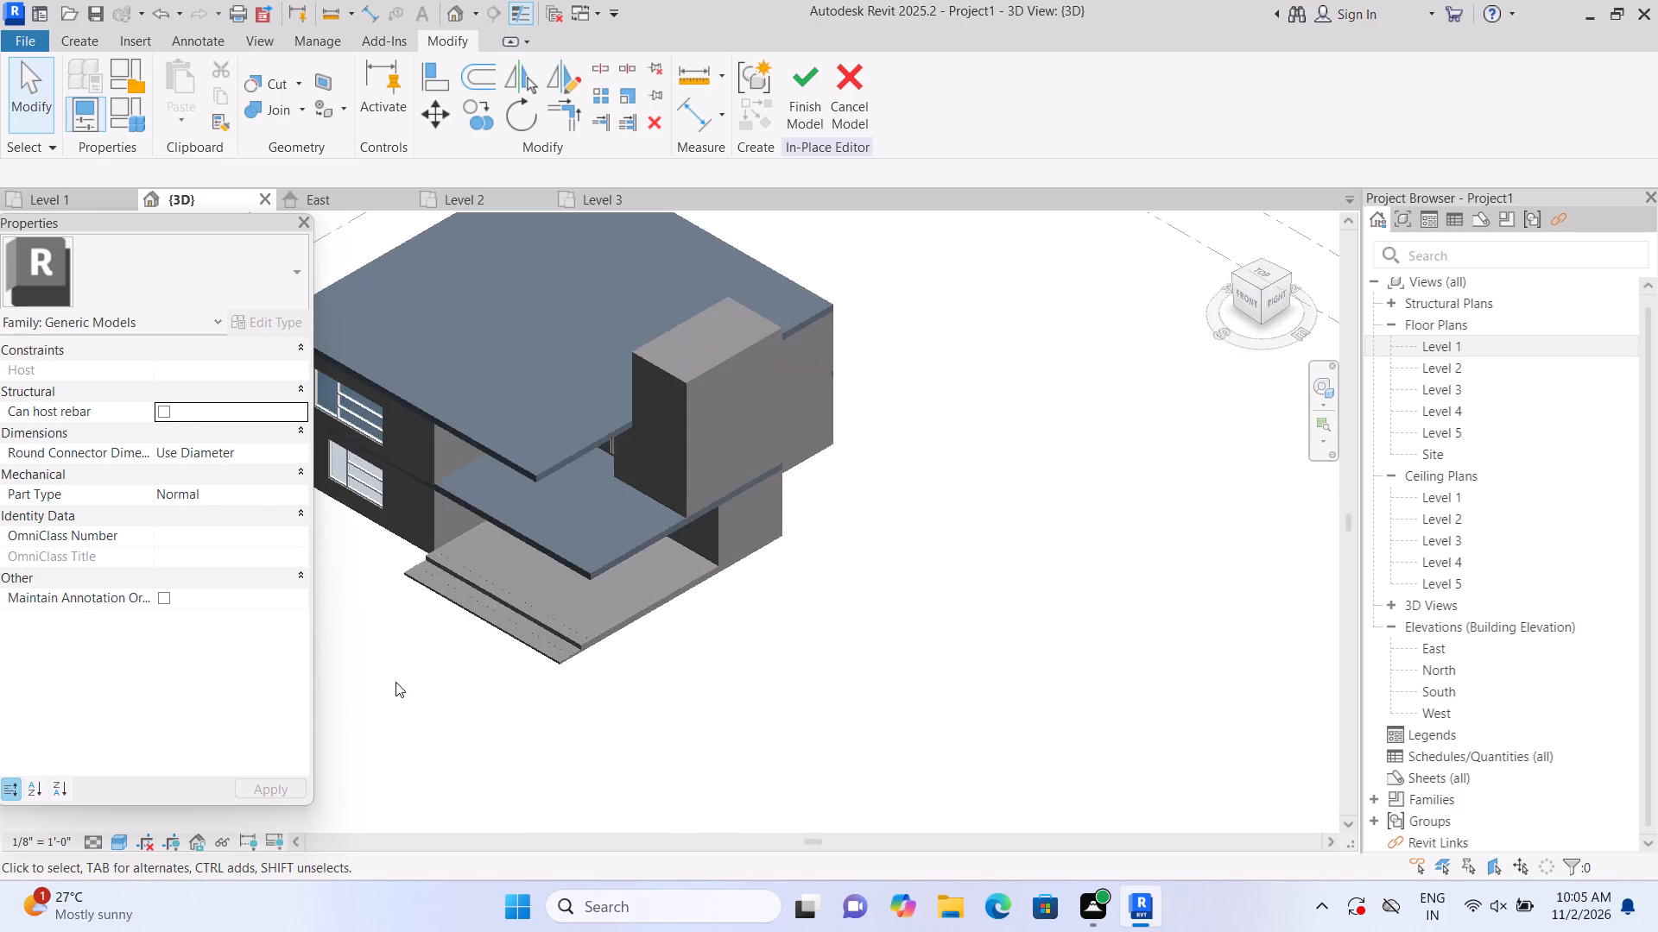
scroll(396, 682, "up", 3)
middle_click_drag(420, 677, 517, 746)
scroll(735, 741, "up", 3)
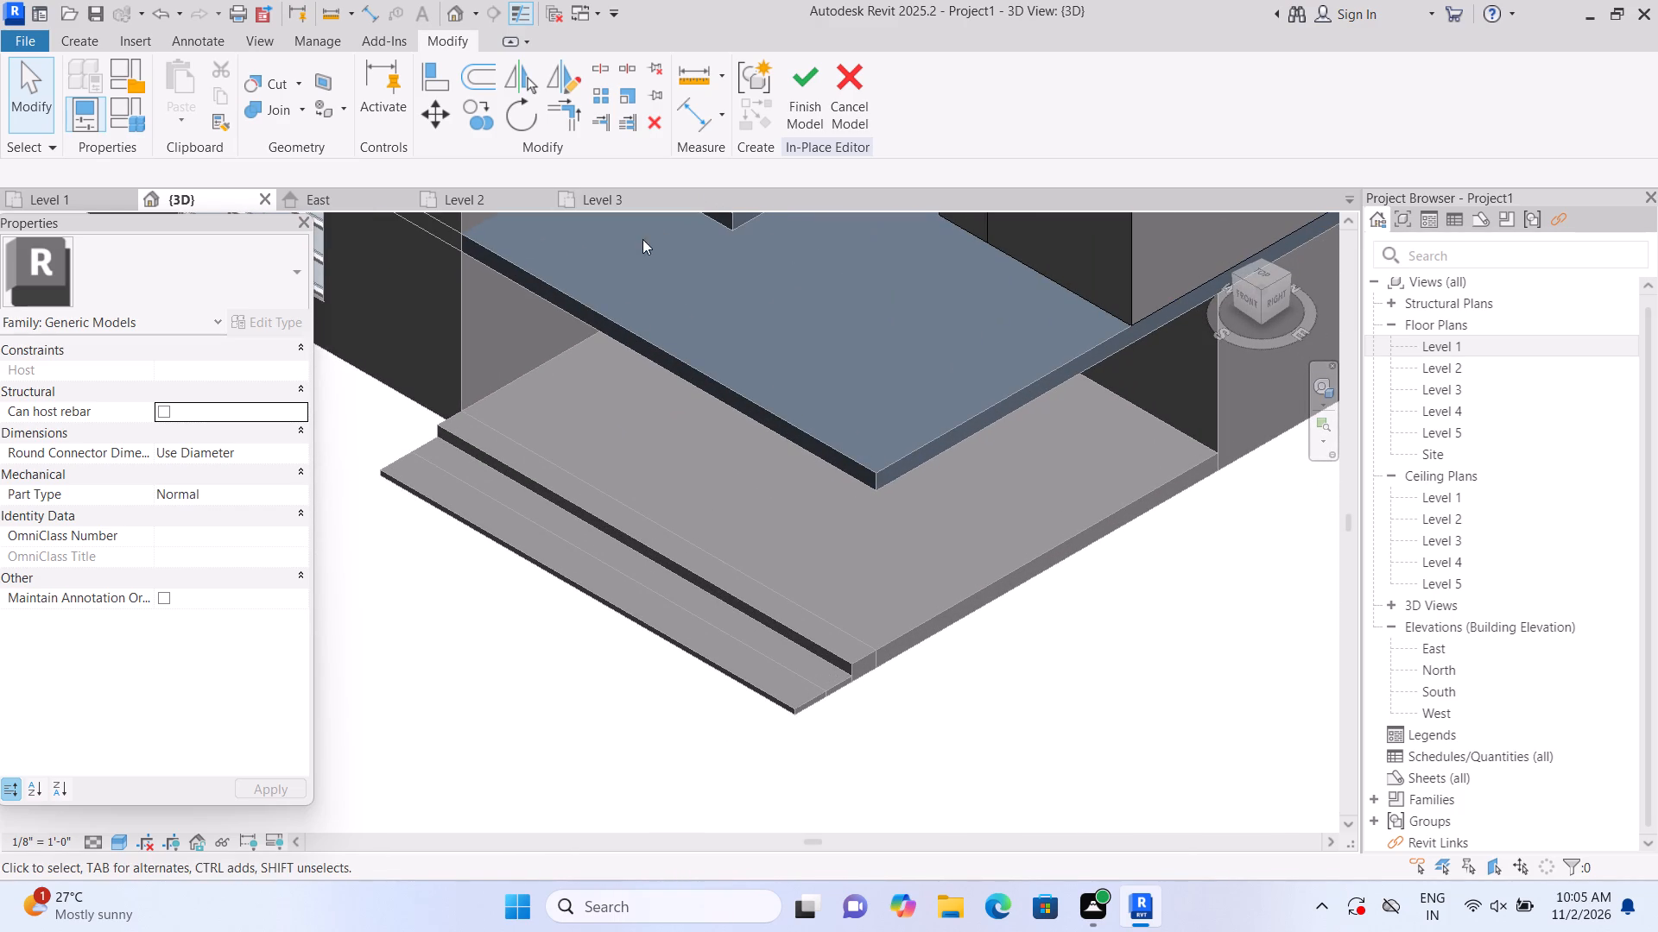
Finish the in-place model containing the tall block and the small block beside it.
left_click(796, 121)
Shorten the east ends of the platform's three front steps so they line up slightly inside the platform's east edge.
scroll(795, 643, "up", 2)
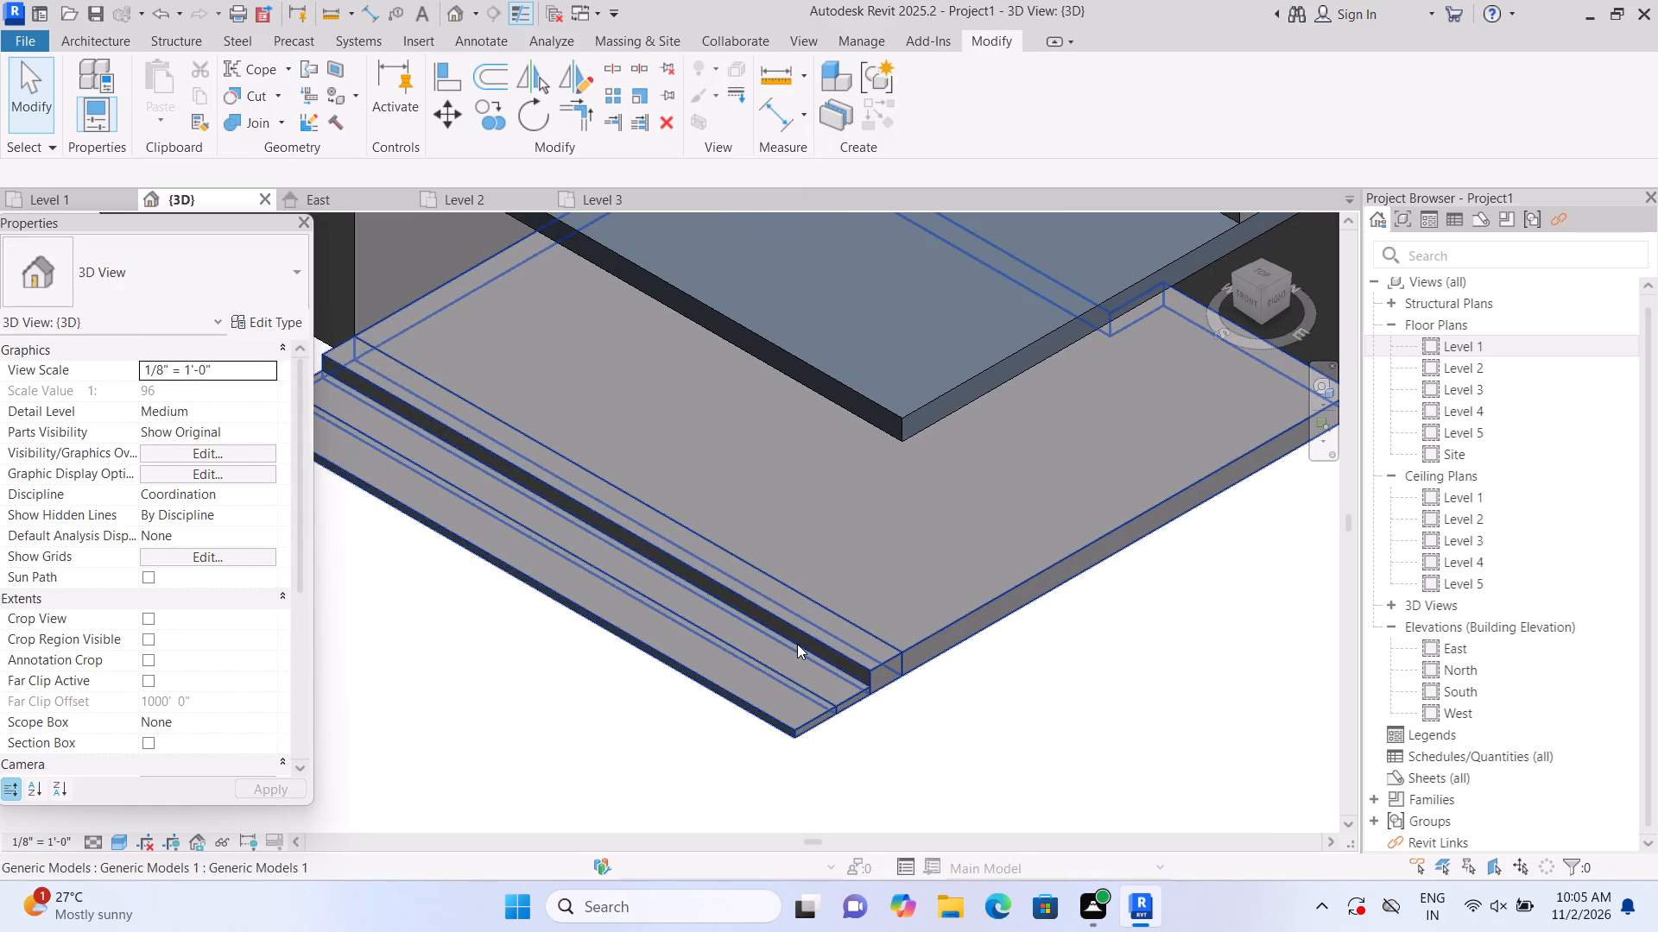
left_click(797, 644)
left_click_drag(889, 671, 875, 660)
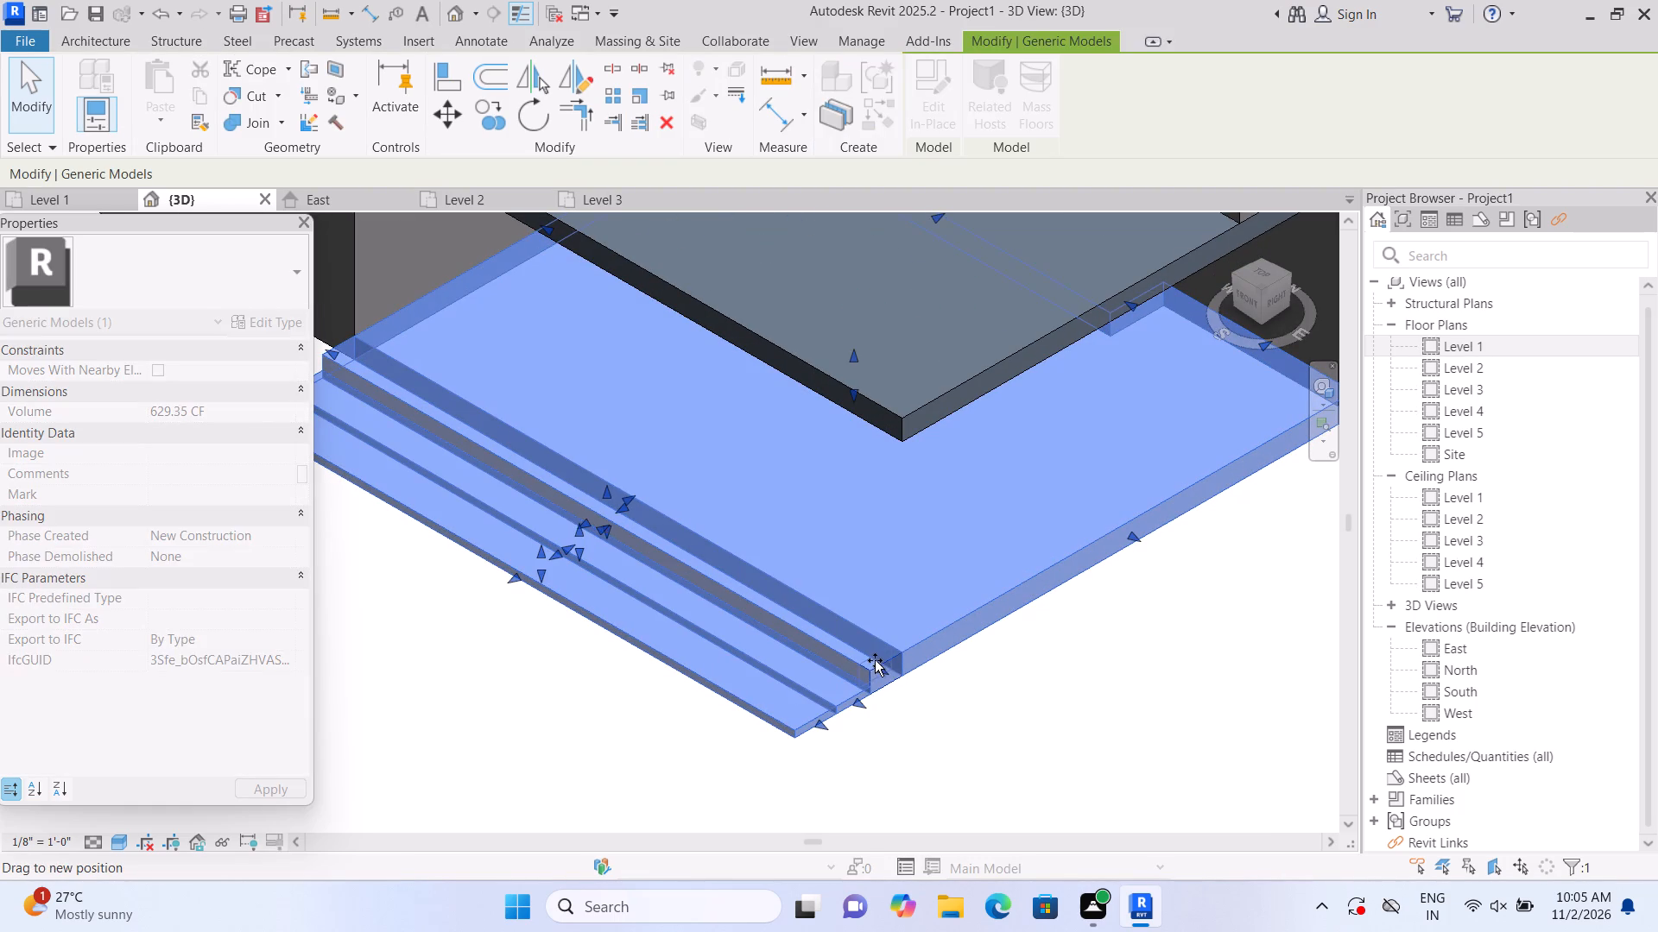
left_click_drag(875, 660, 867, 655)
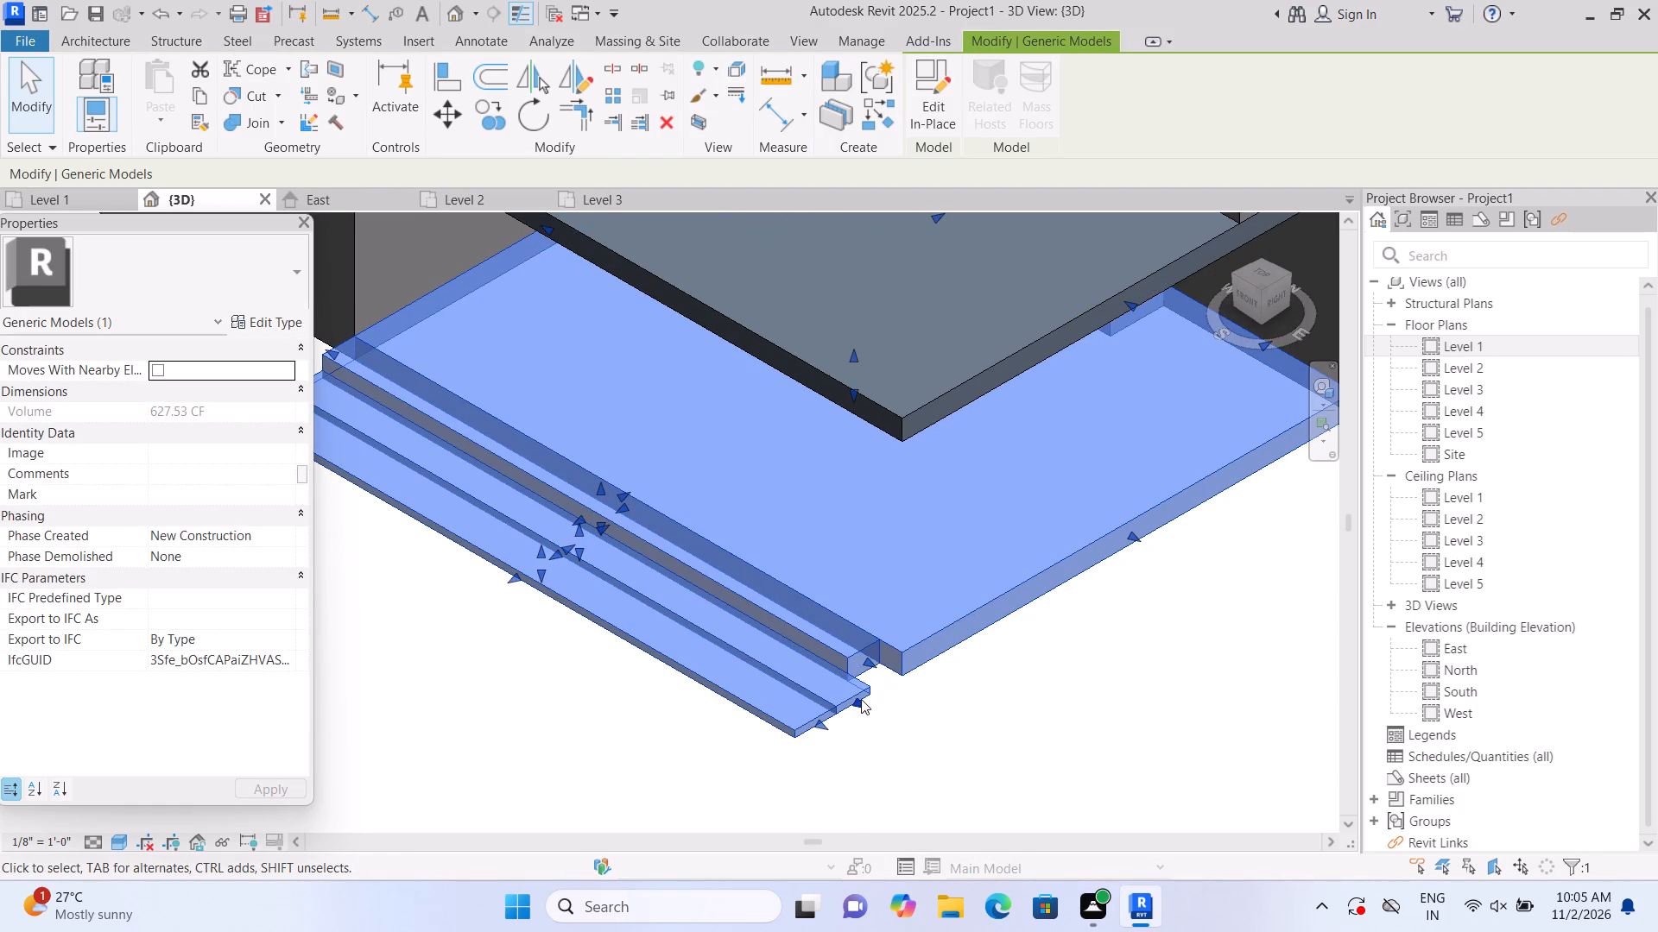
left_click_drag(859, 699, 833, 680)
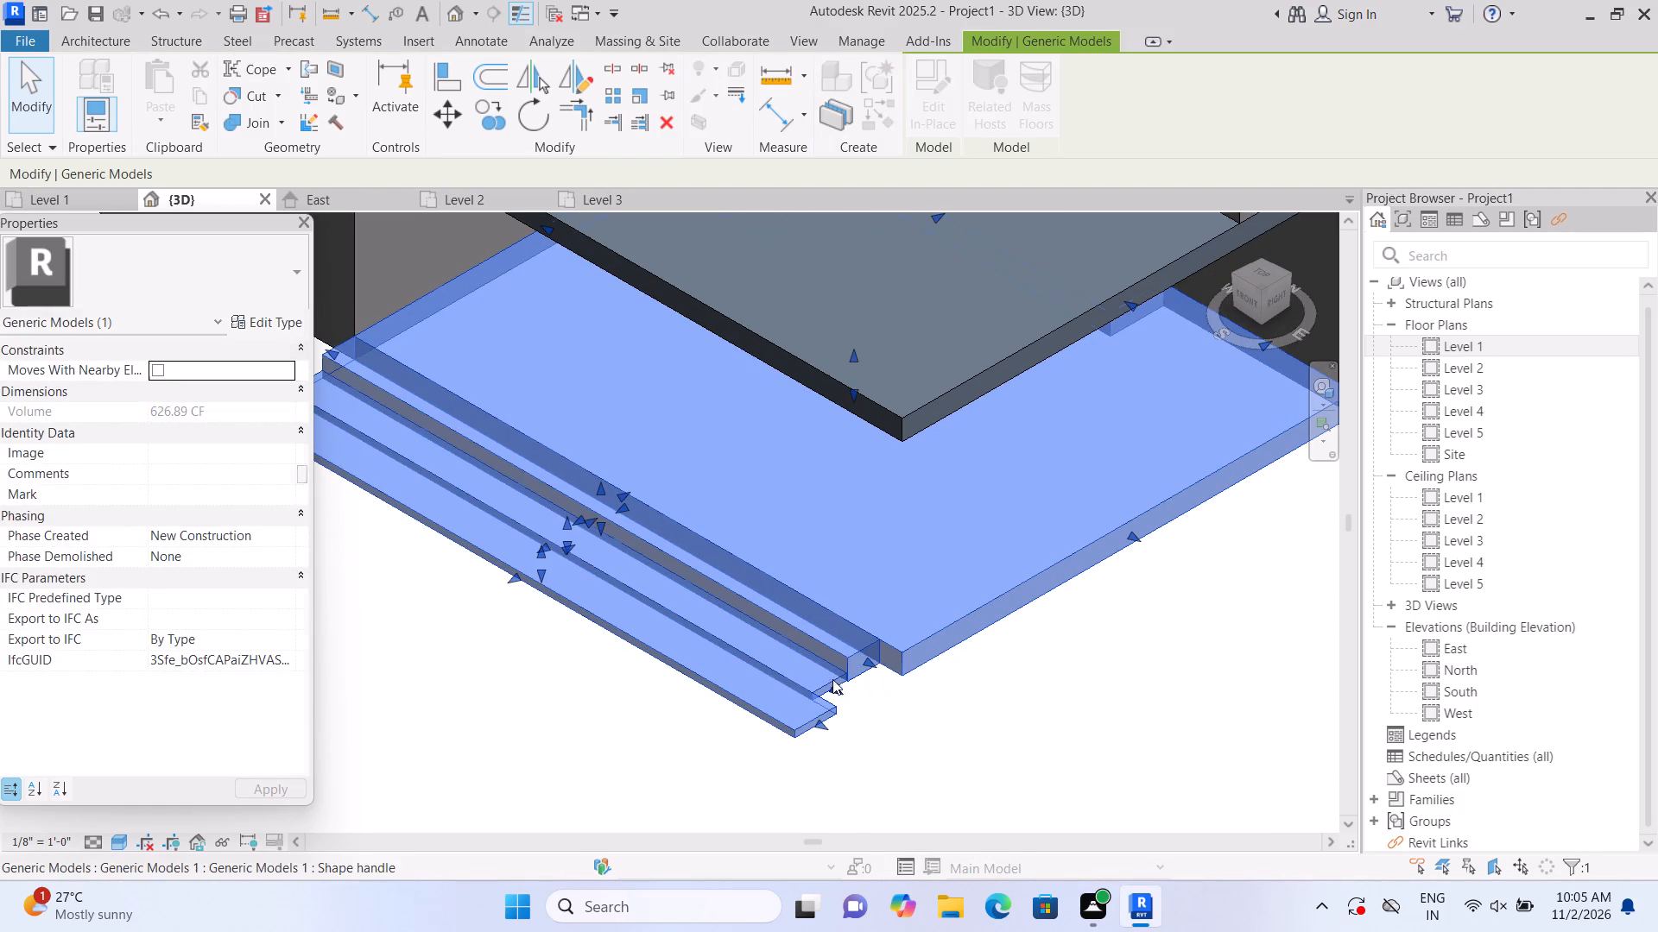
left_click(883, 750)
left_click(813, 727)
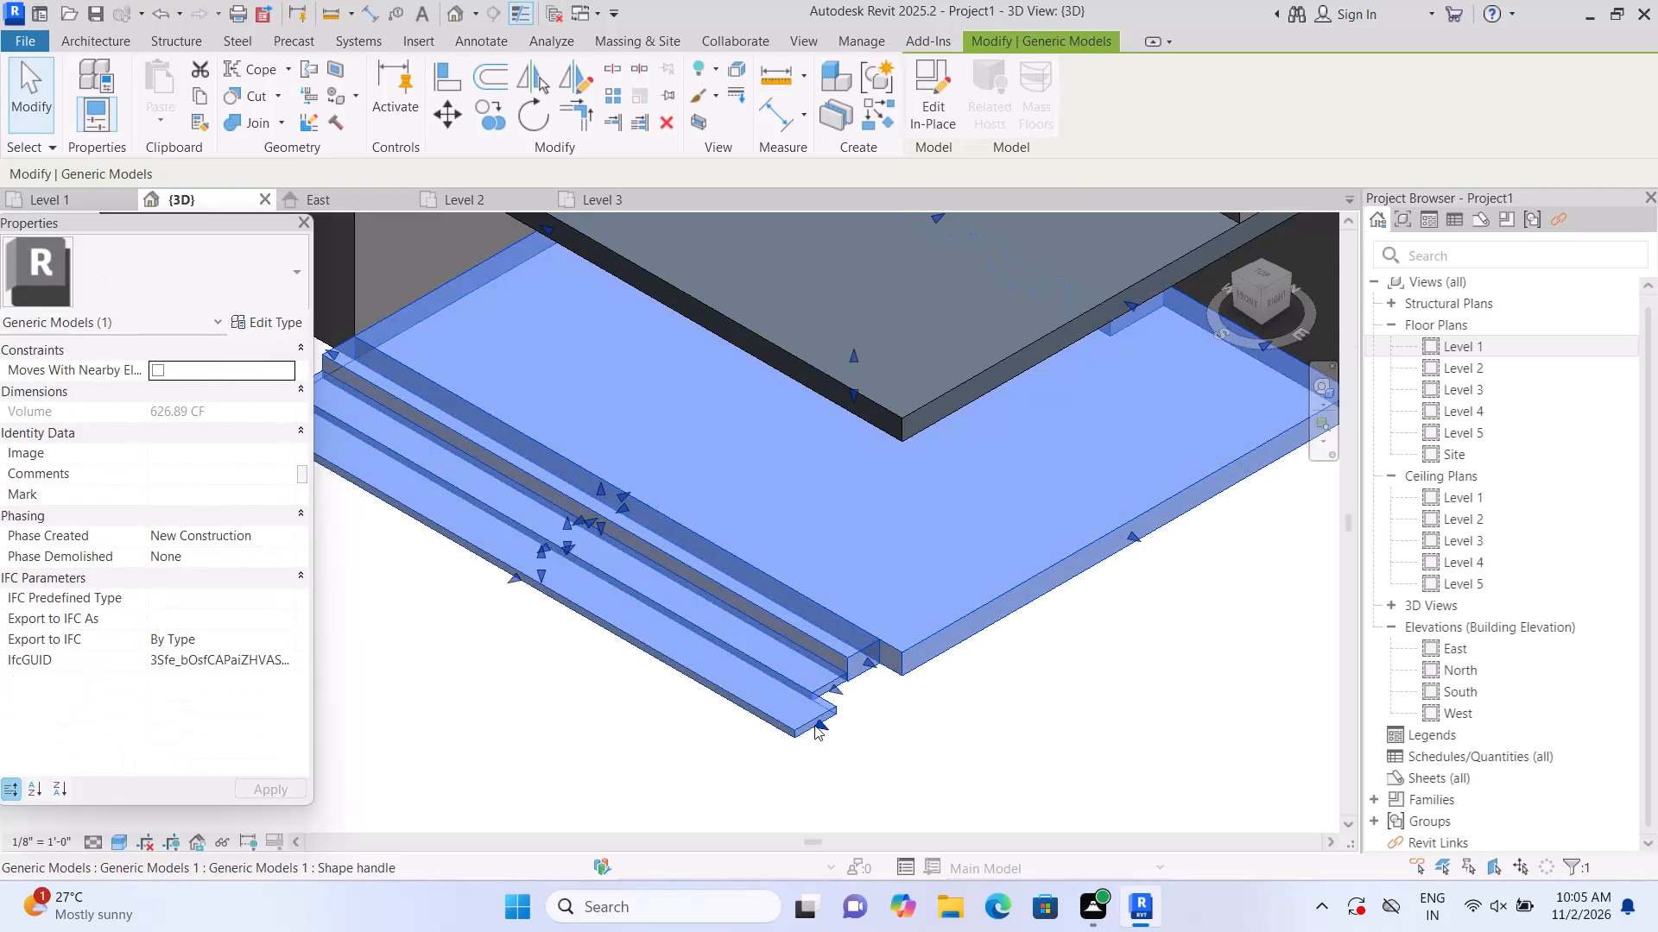
left_click_drag(820, 721, 793, 704)
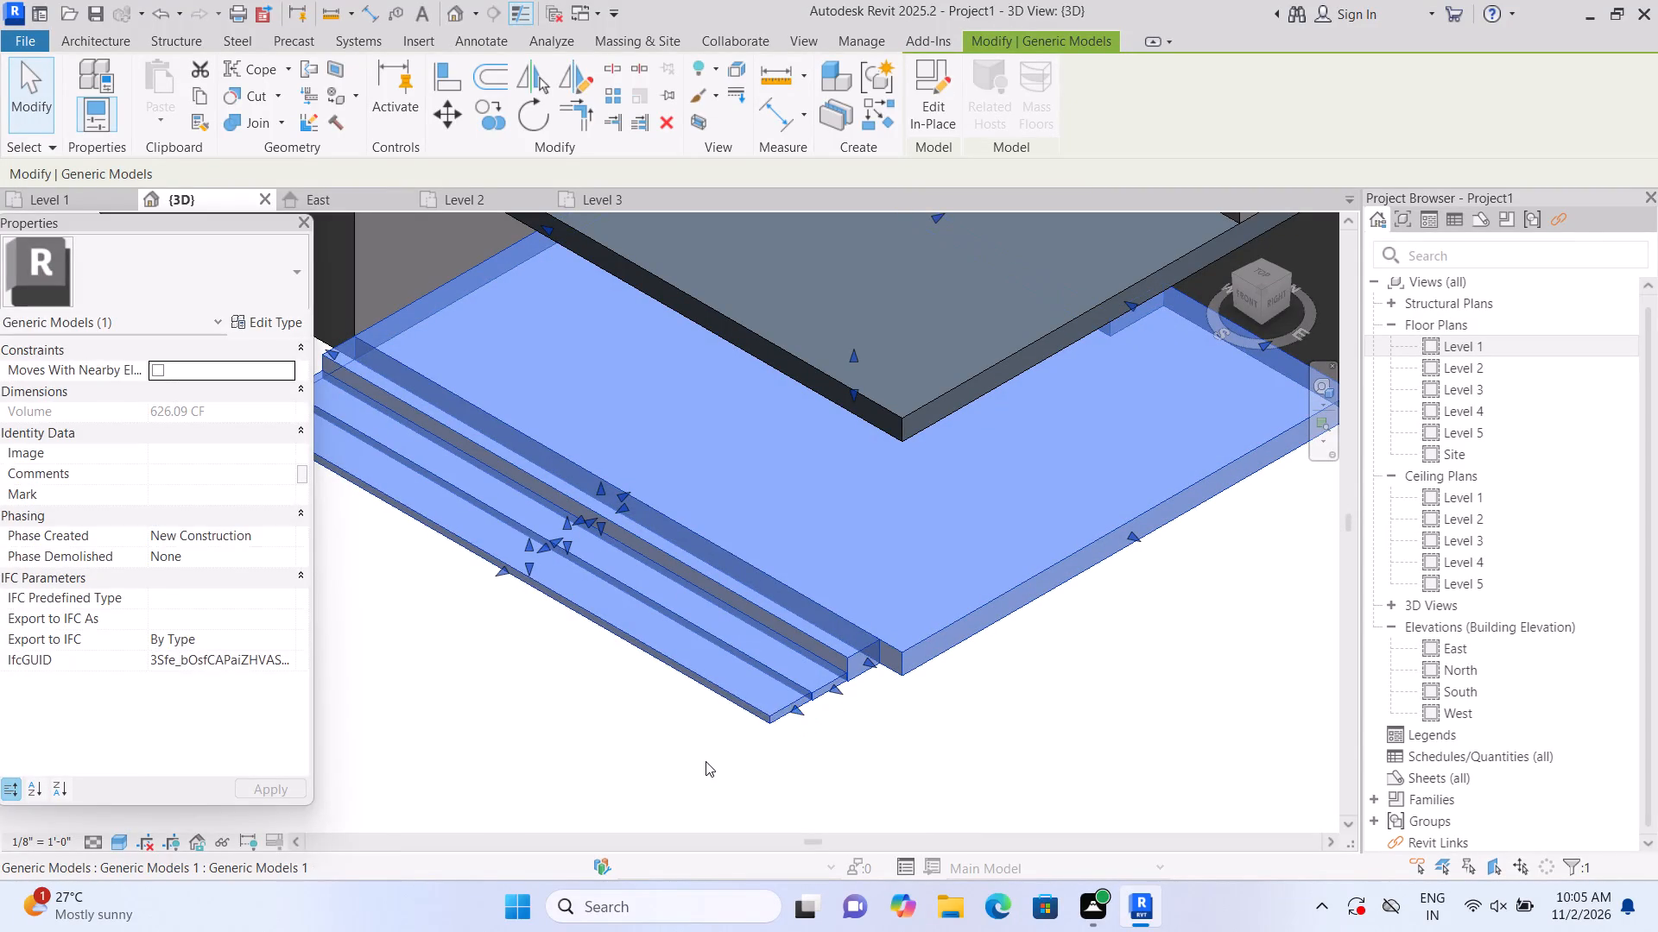
left_click(706, 761)
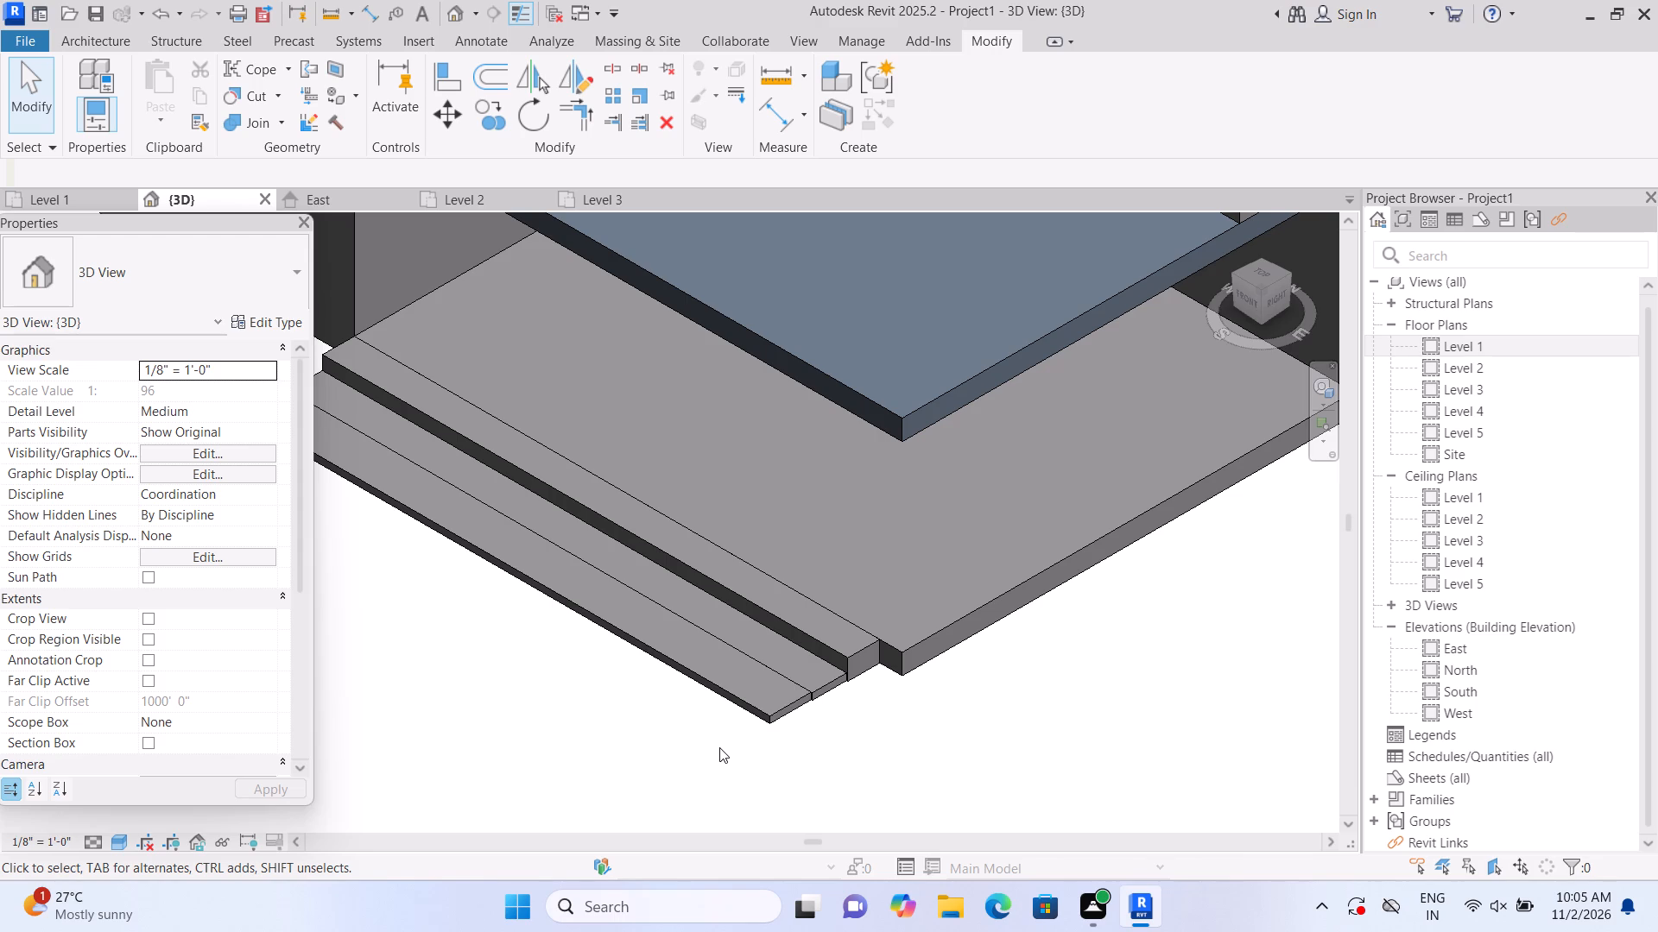
Shorten the east end of the platform's uppermost front step slightly, moving it a little farther inside the platform's east edge.
scroll(725, 753, "down", 5)
scroll(750, 733, "up", 1)
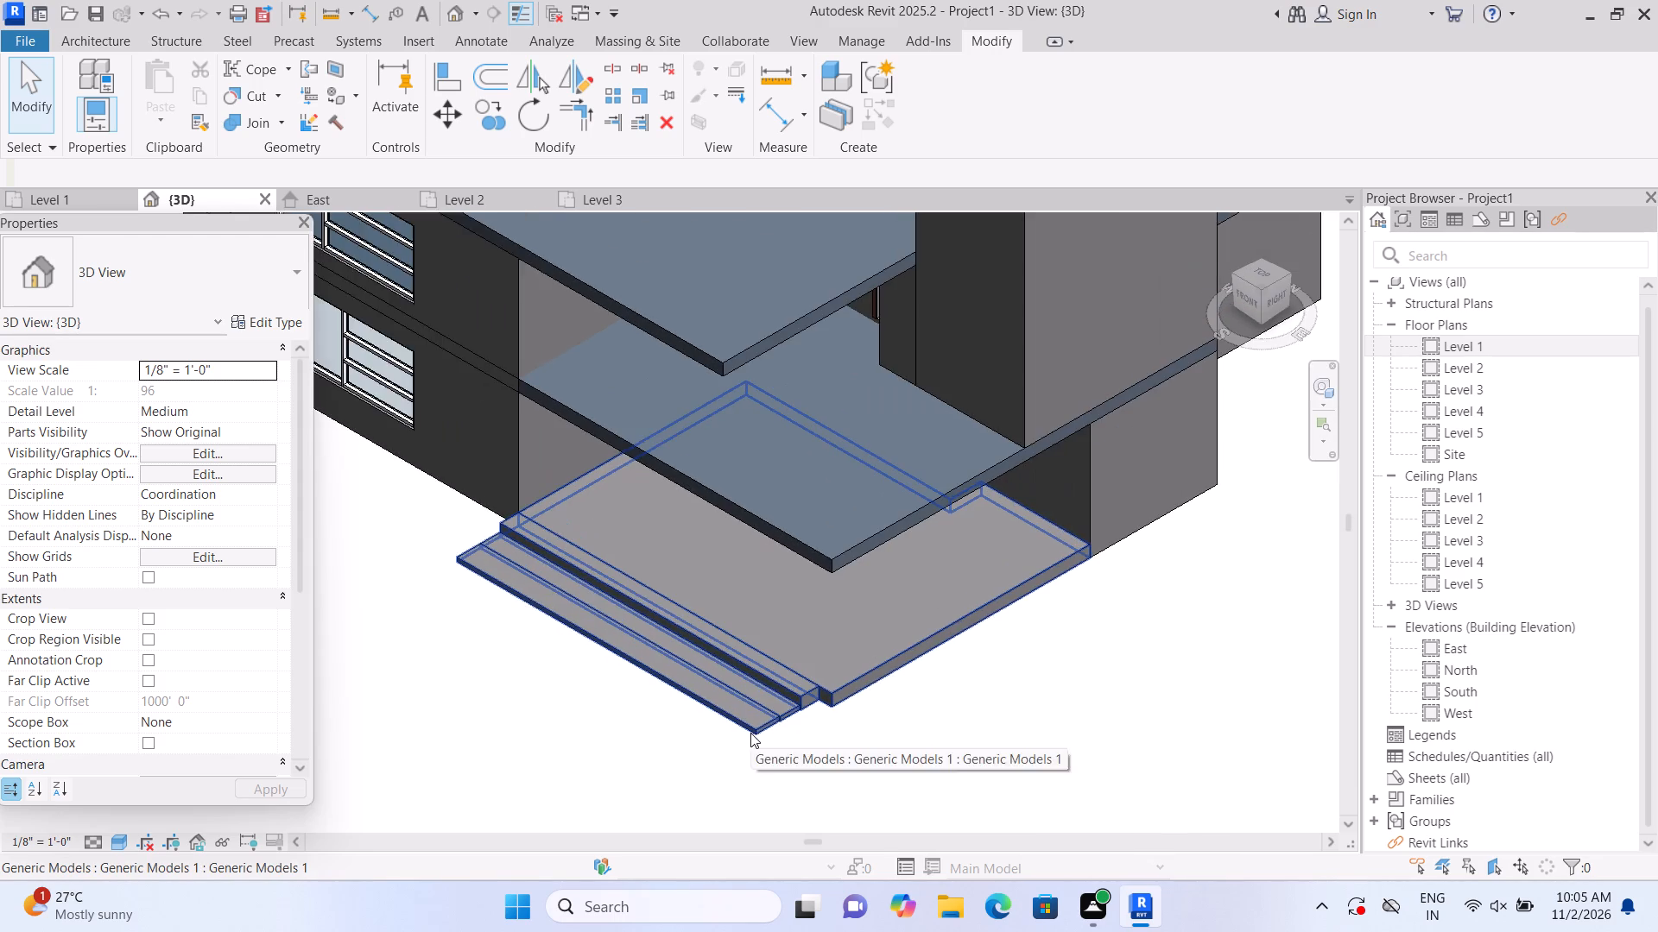
scroll(750, 733, "up", 3)
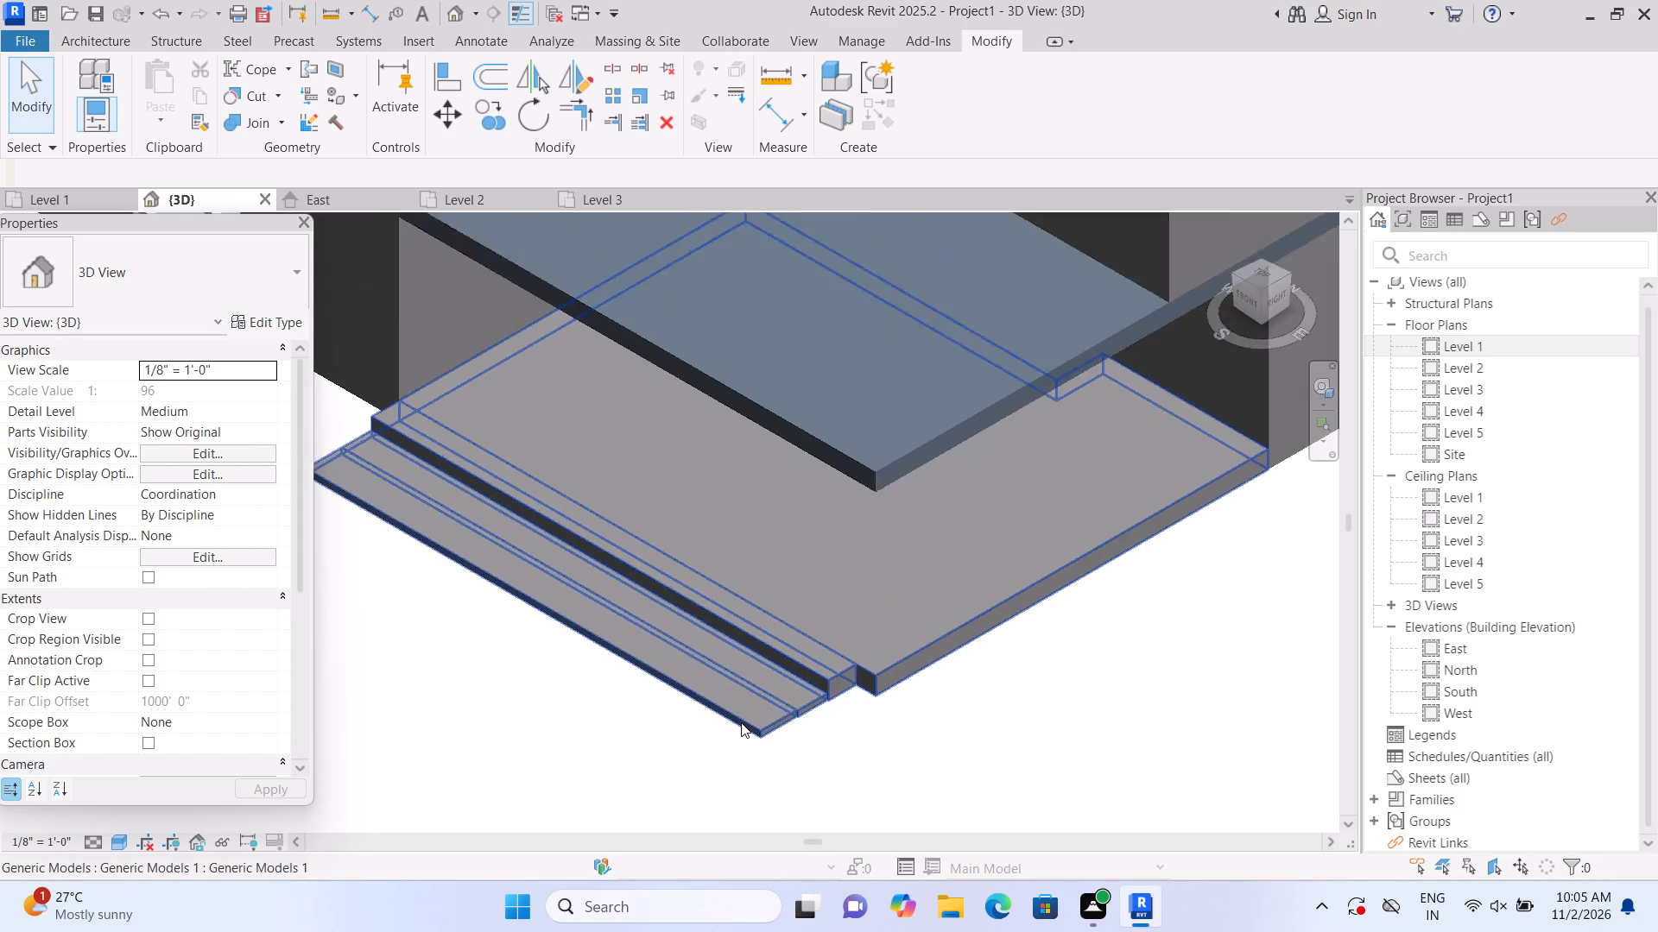
scroll(741, 722, "up", 3)
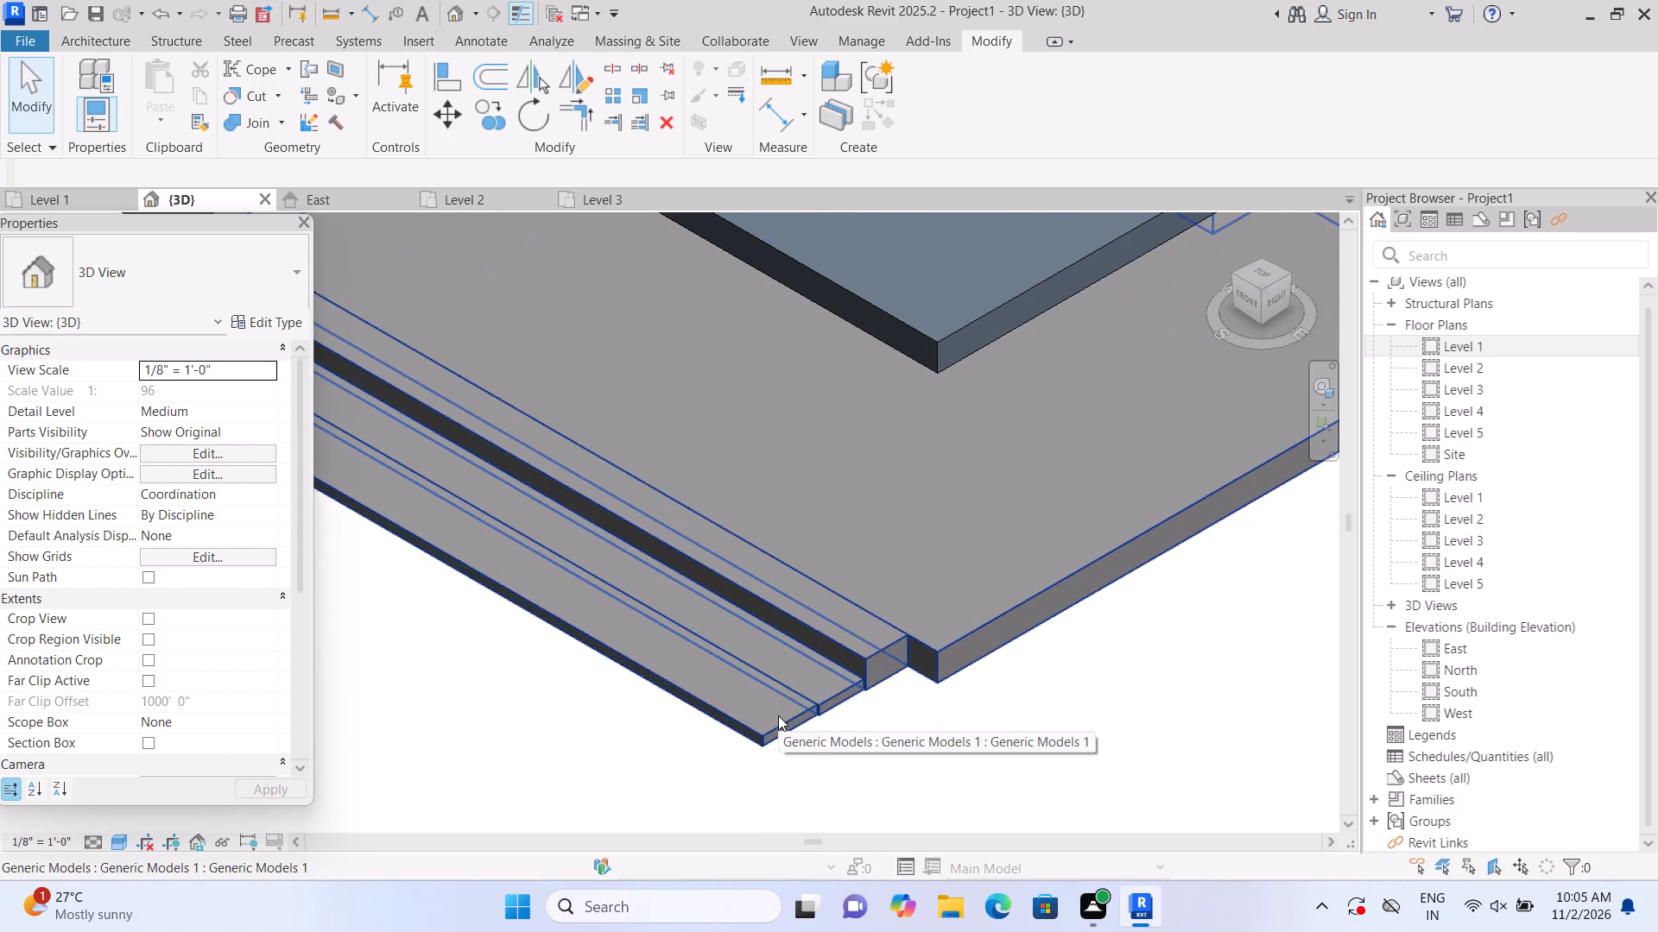
left_click(778, 715)
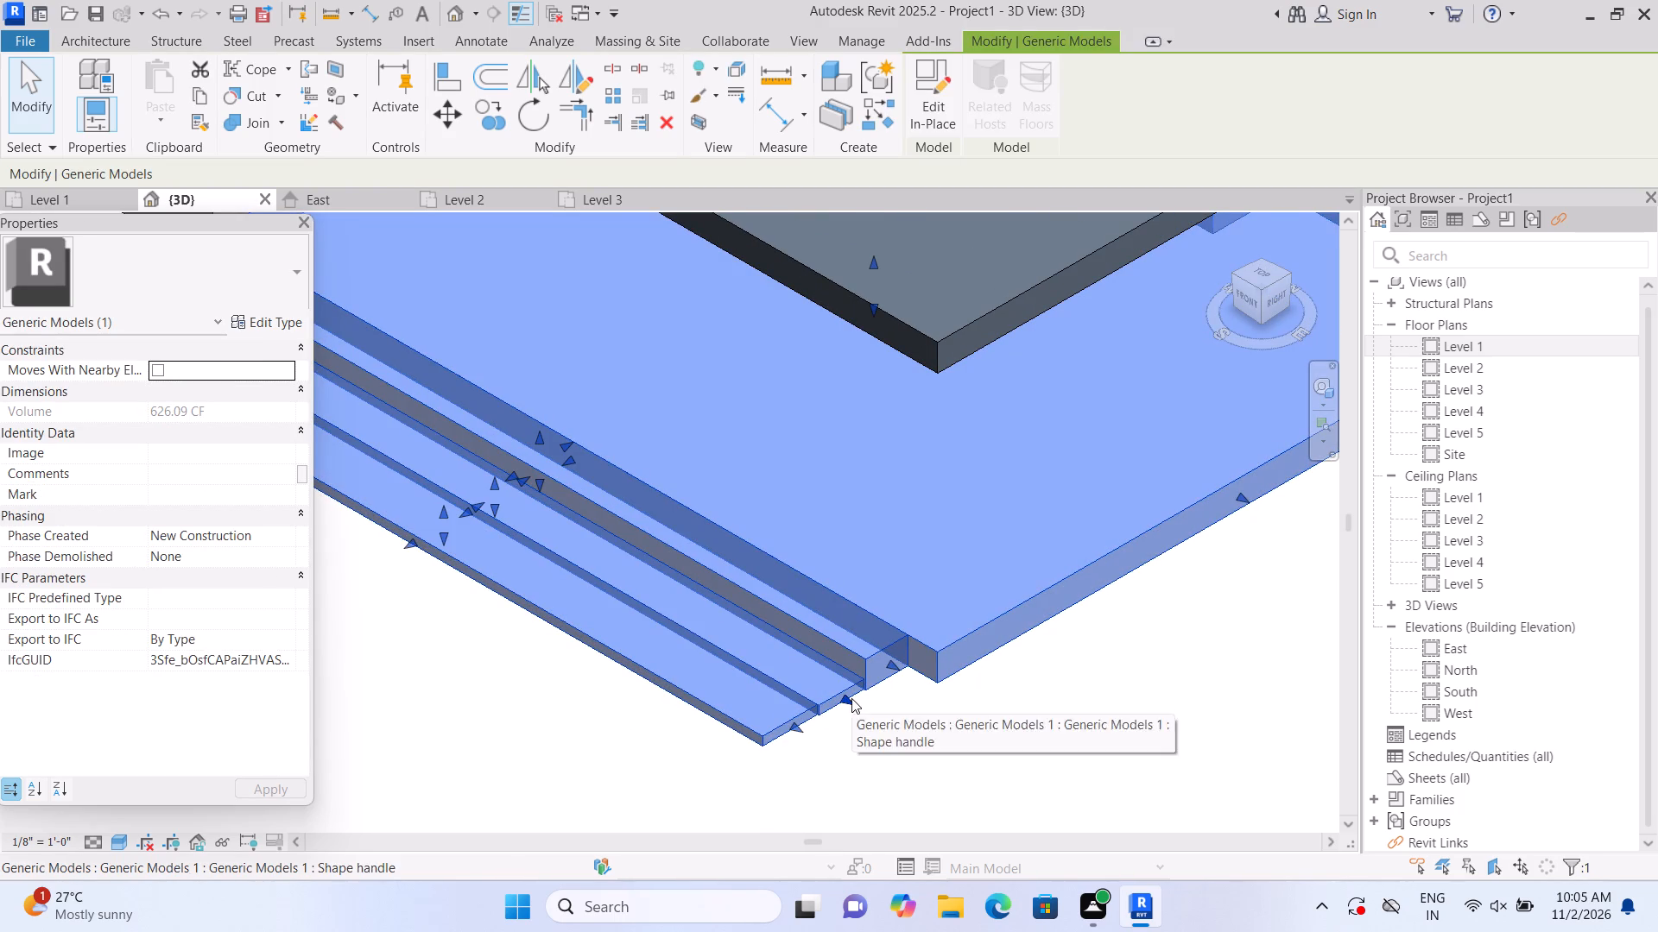
left_click(882, 712)
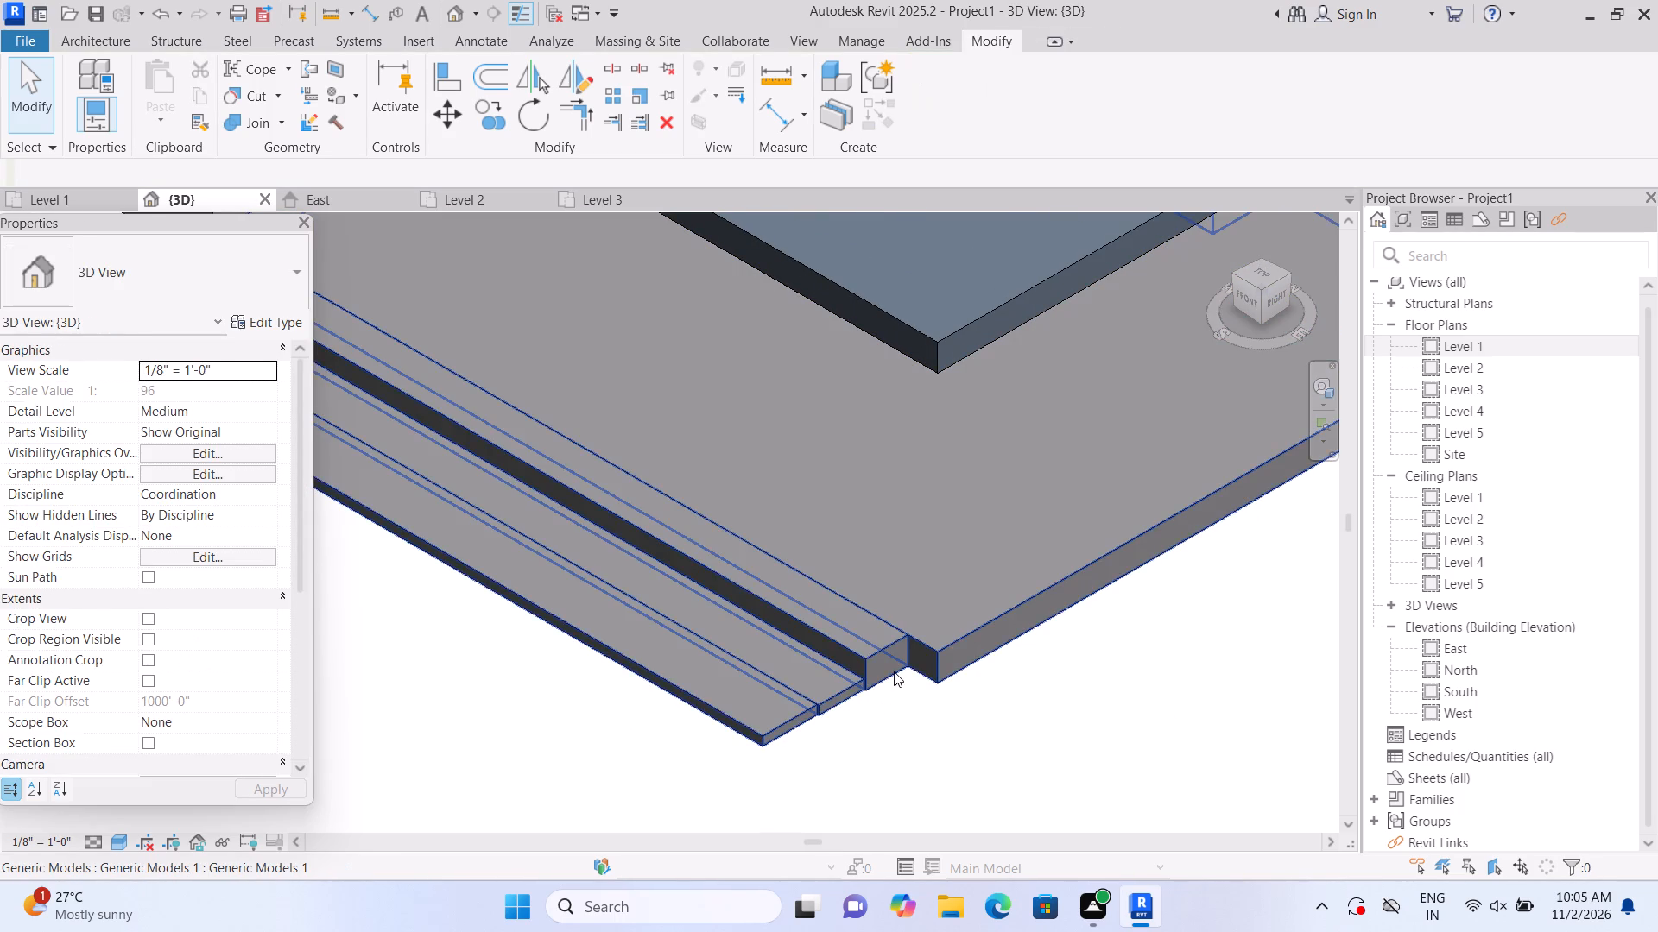
left_click(894, 671)
left_click_drag(893, 664, 882, 660)
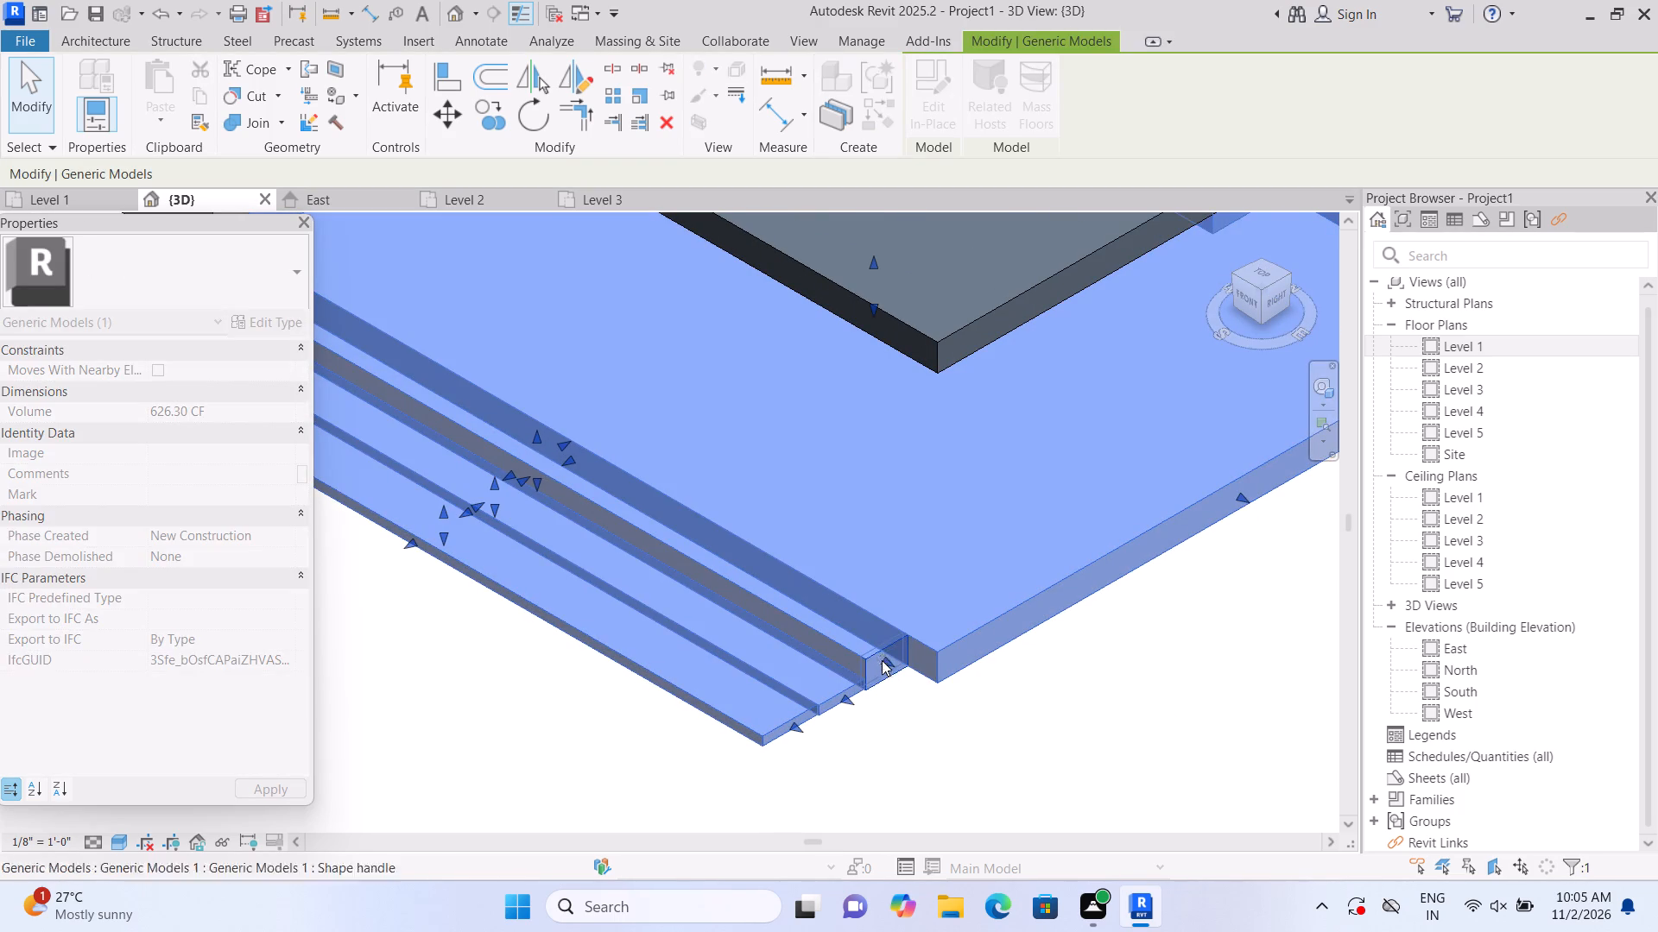
left_click(864, 699)
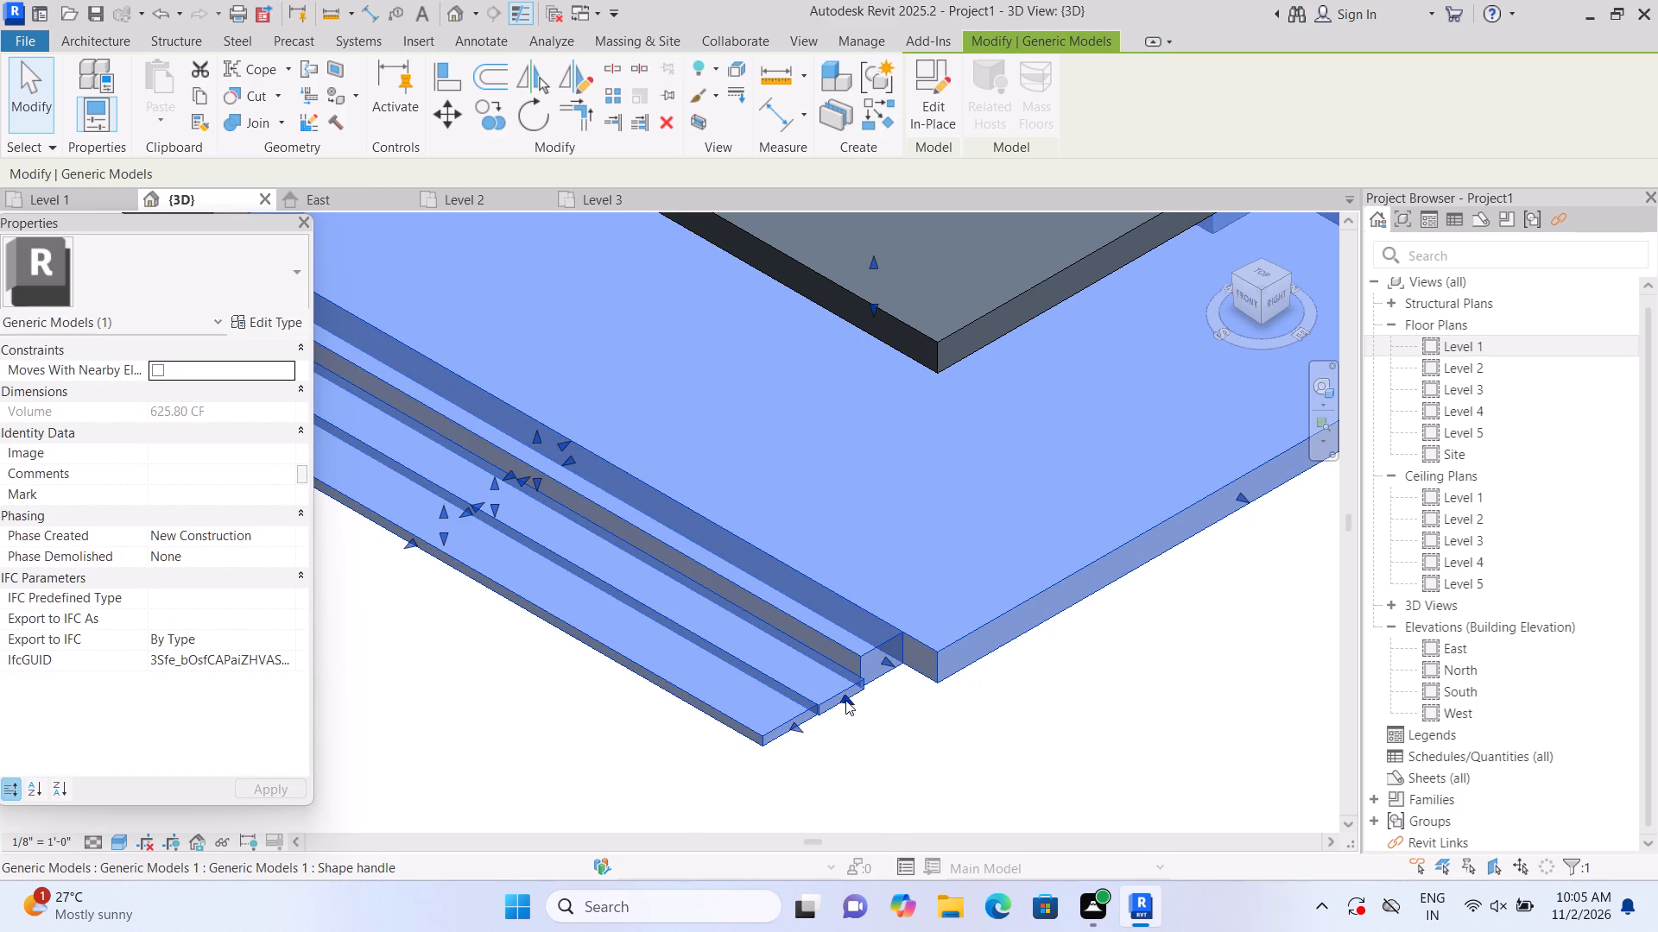
Shorten the east end of the middle front step slightly to bring it in line with the uppermost step's end.
left_click(845, 700)
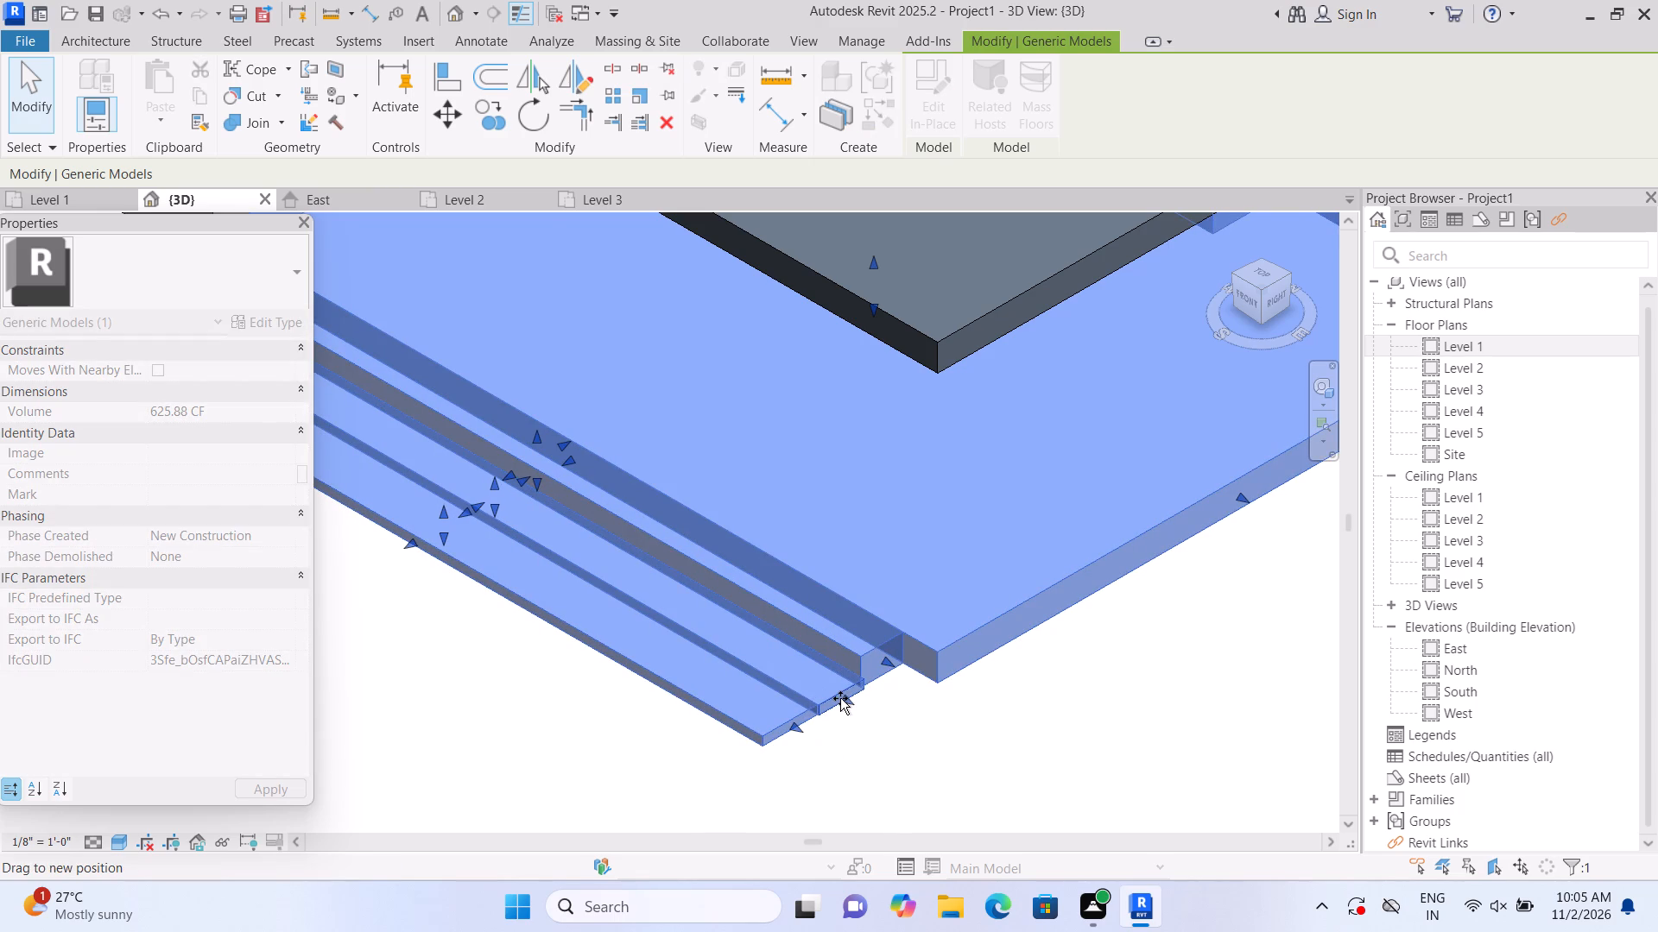
scroll(852, 722, "up", 2)
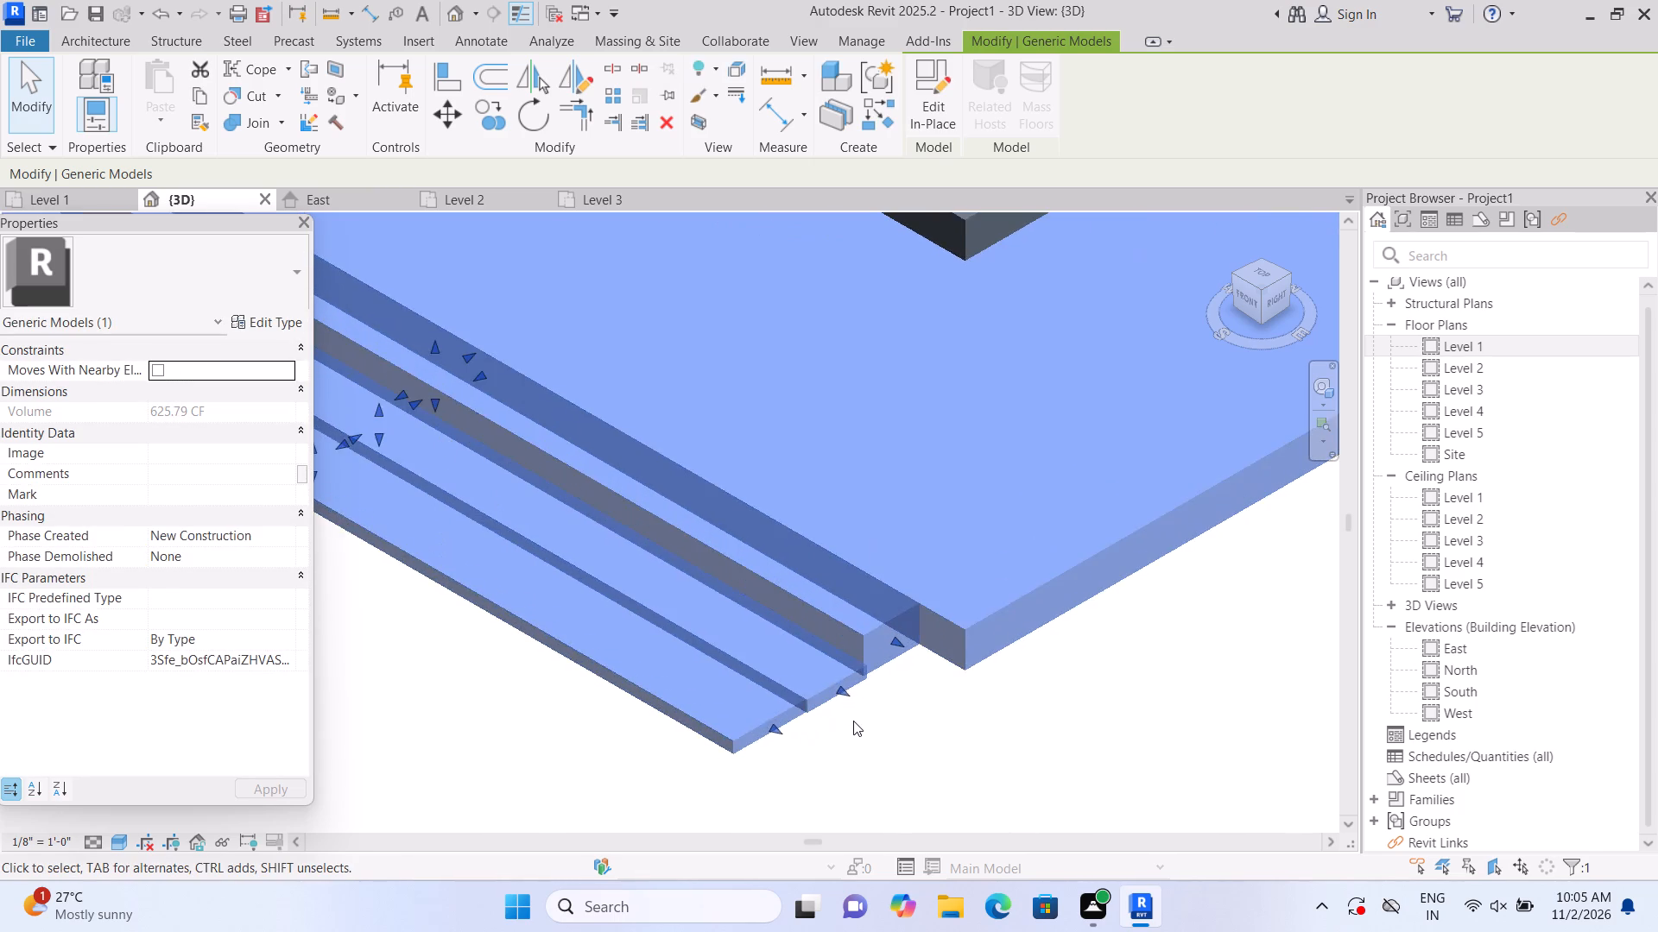
left_click(853, 721)
scroll(838, 702, "up", 2)
left_click(813, 669)
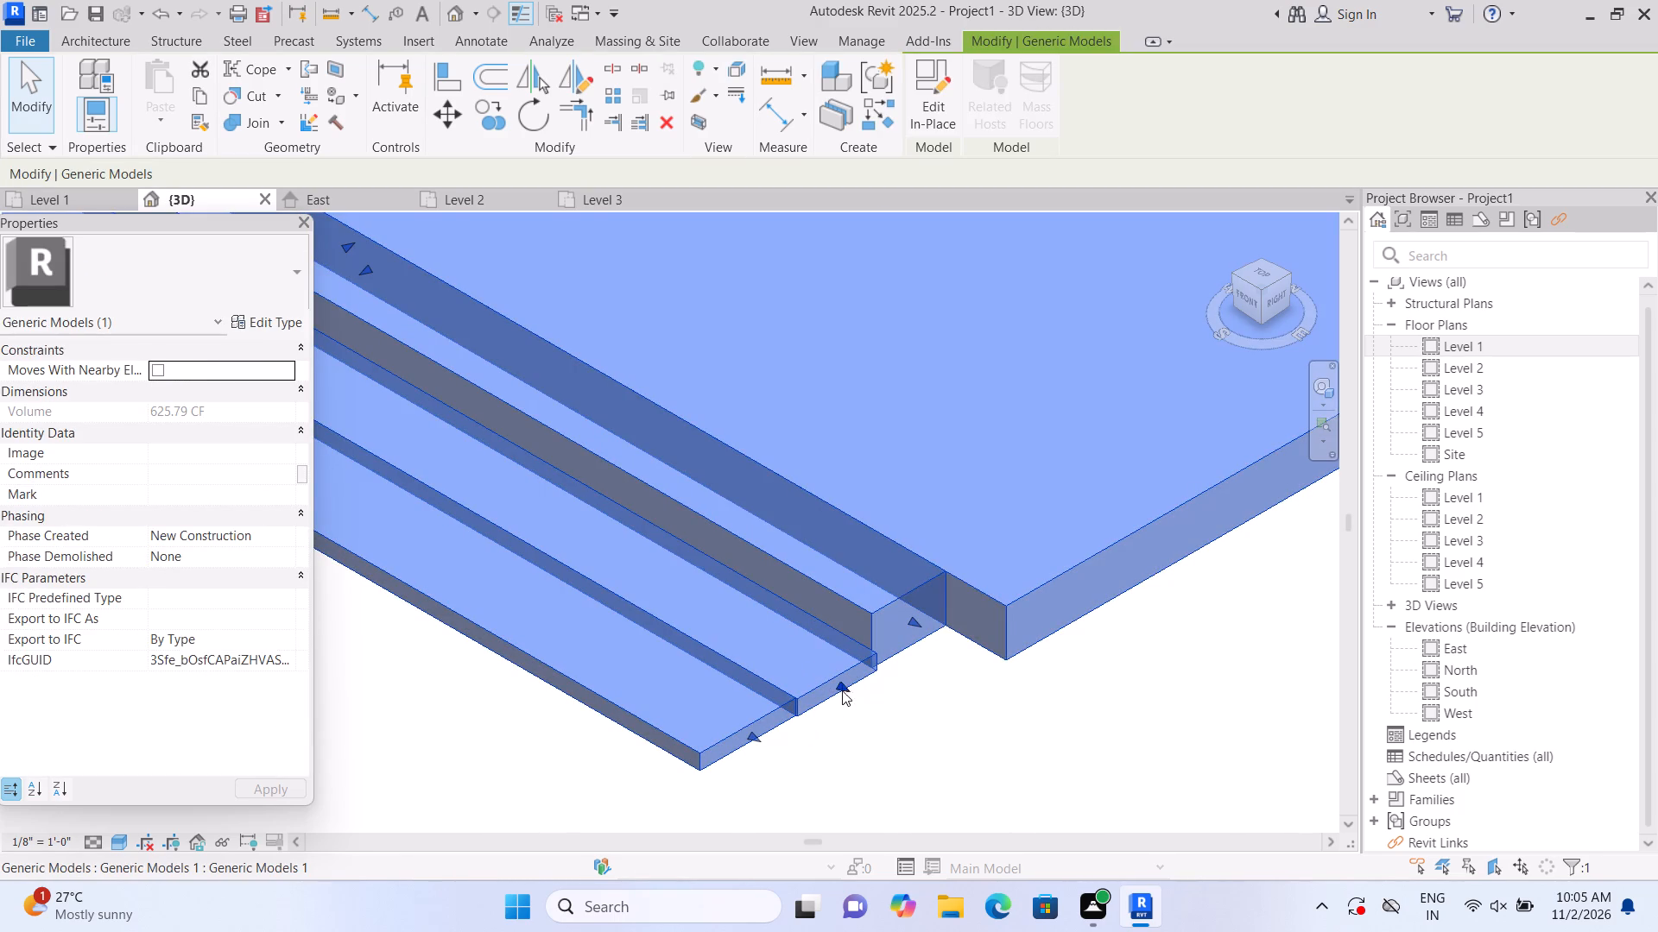
left_click_drag(842, 684, 832, 677)
left_click(844, 719)
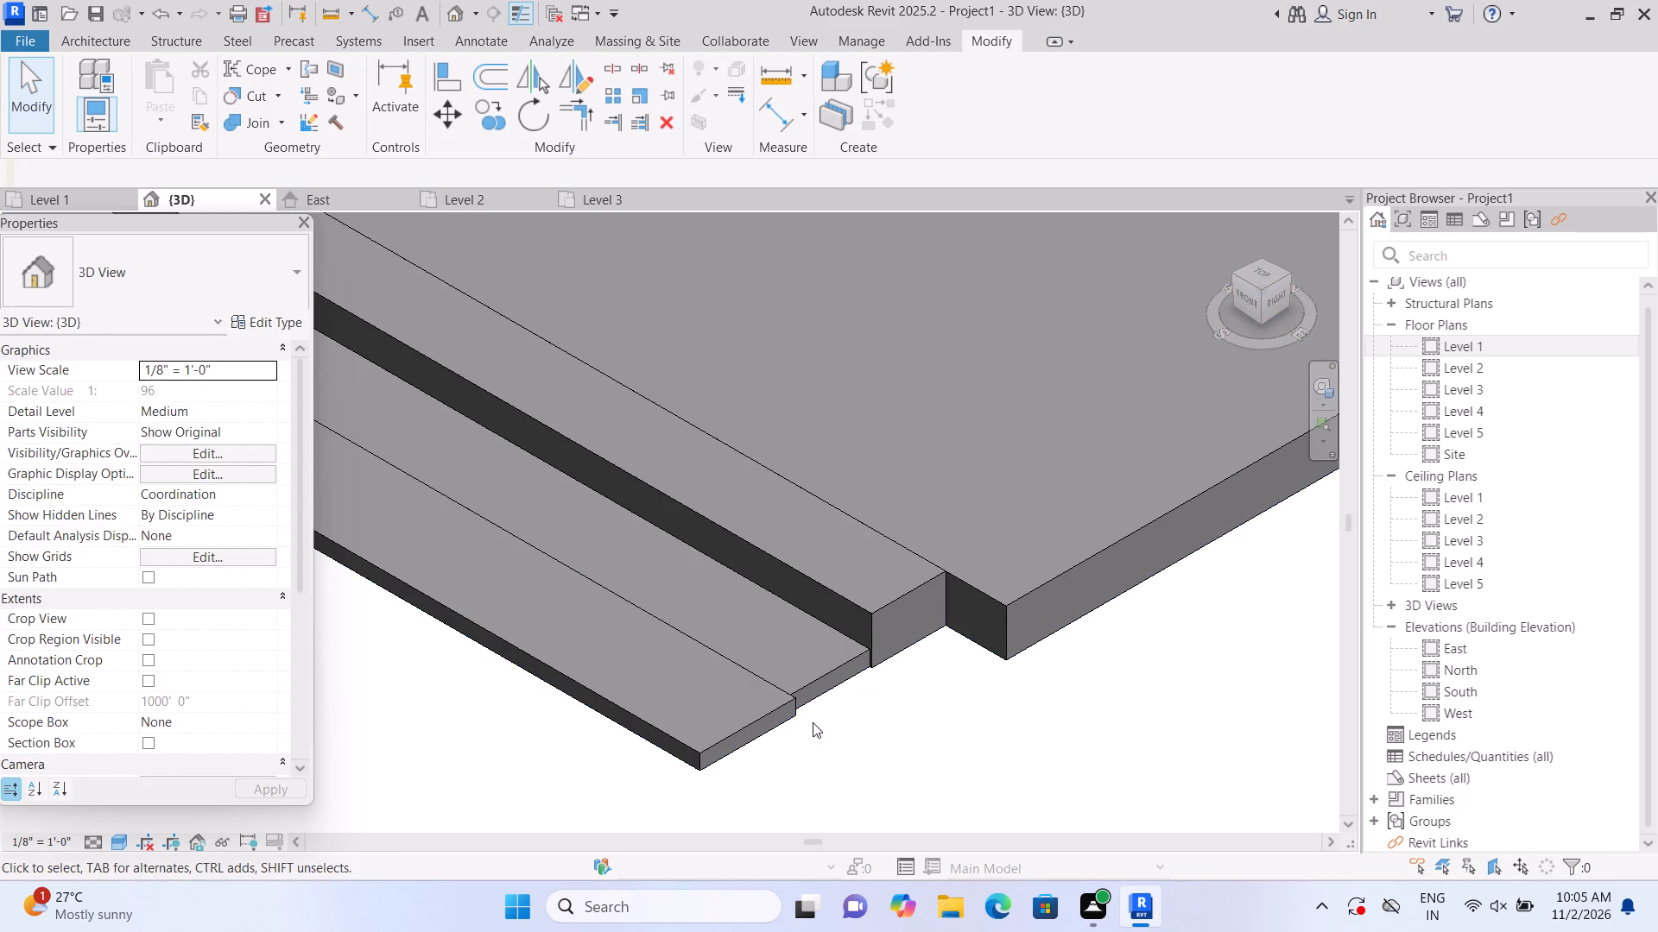
Shorten the east end of the lowest front step slightly towards the middle step's end.
left_click(767, 715)
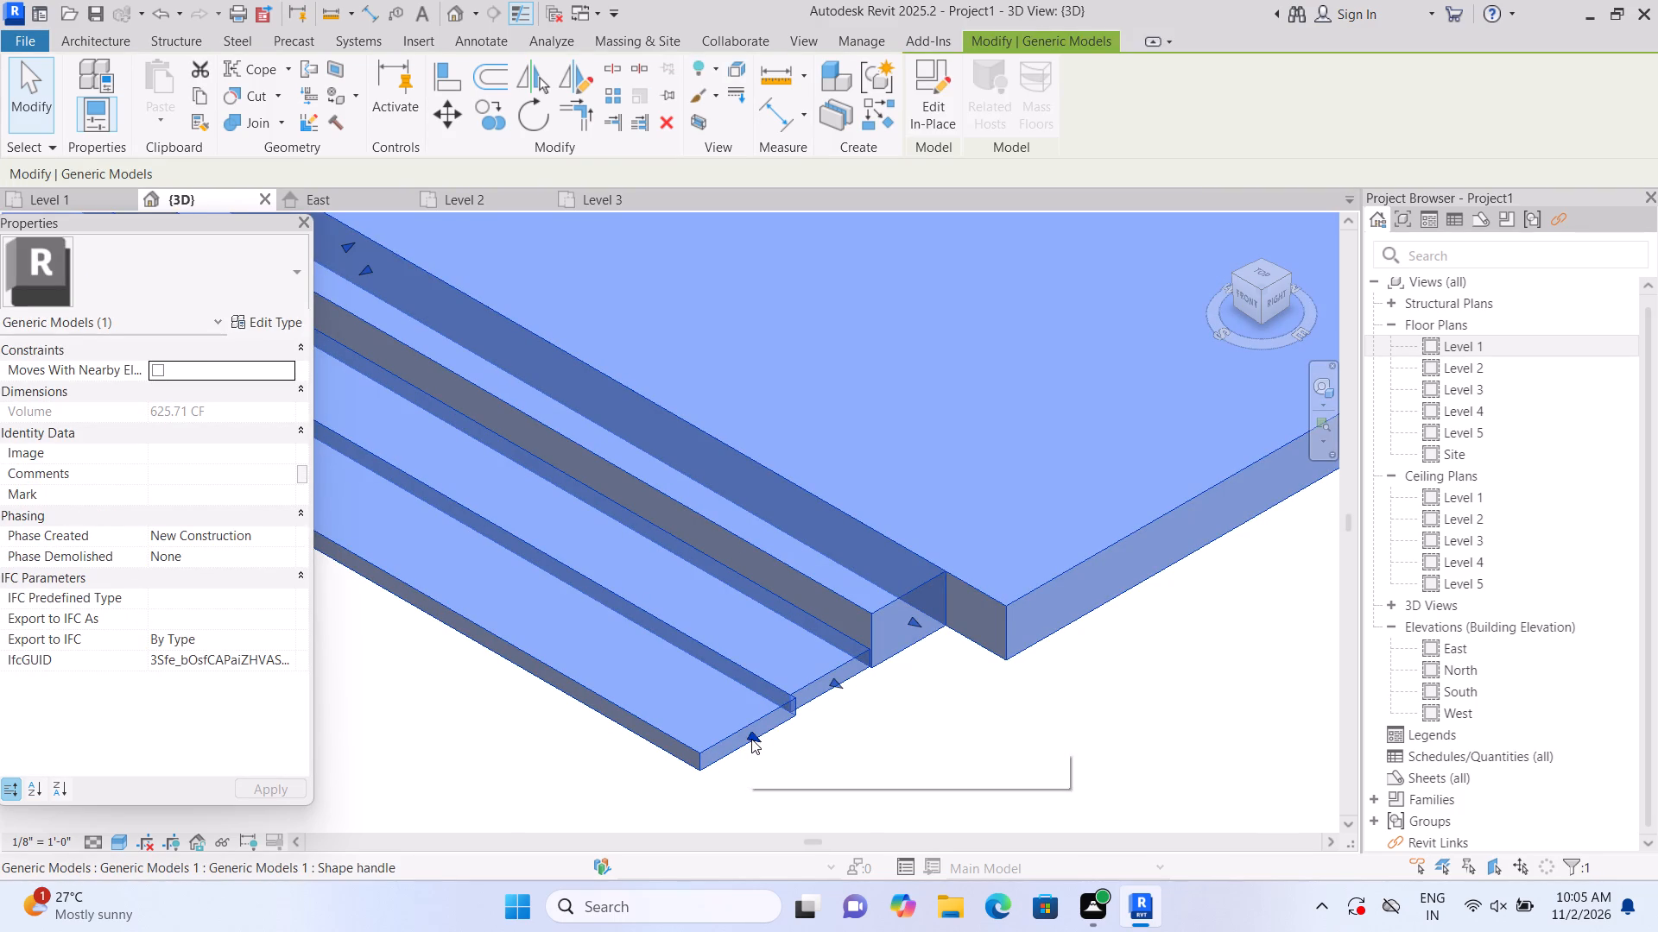
left_click(751, 736)
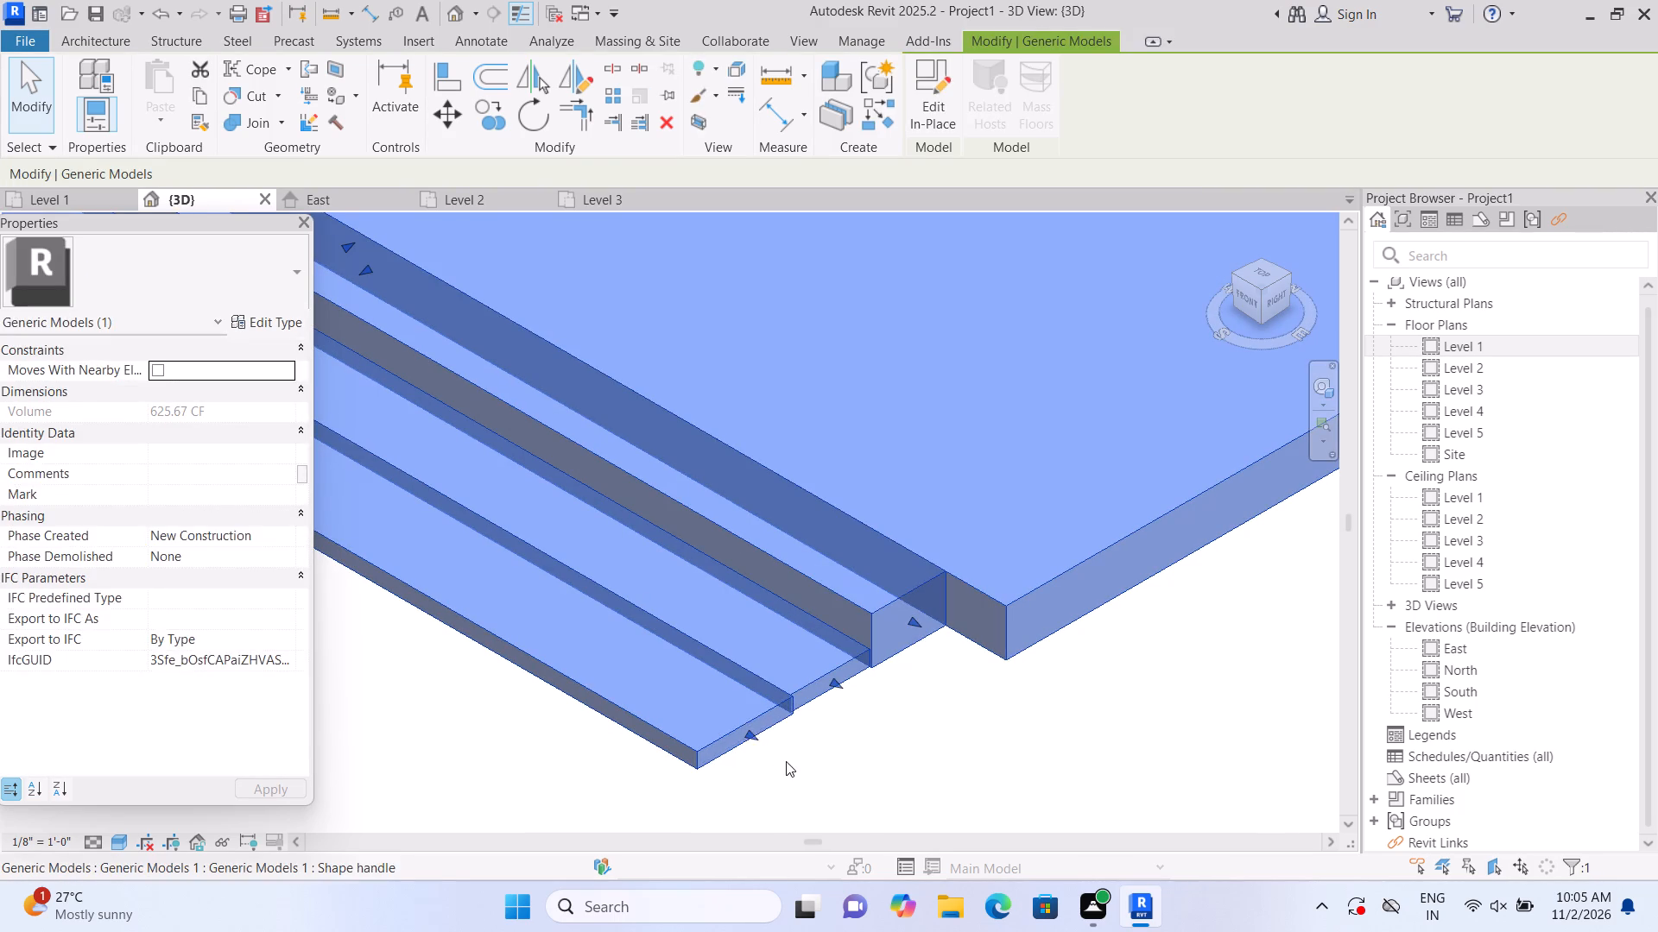
left_click(786, 761)
scroll(912, 656, "up", 2)
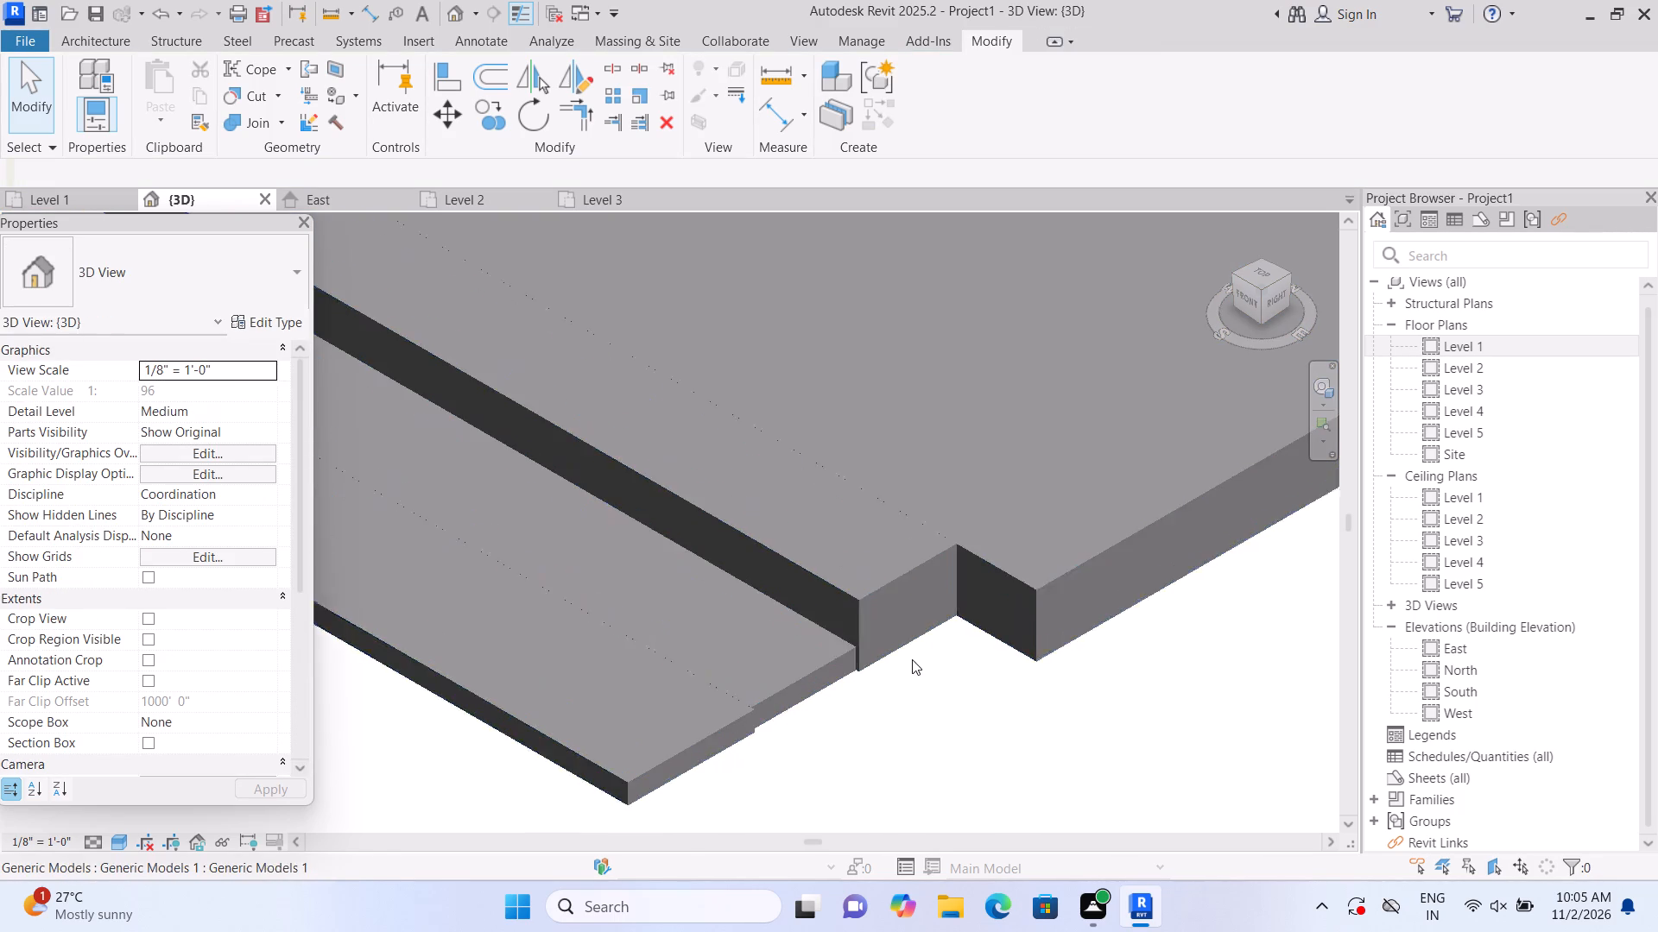
scroll(912, 659, "up", 5)
scroll(851, 709, "down", 6)
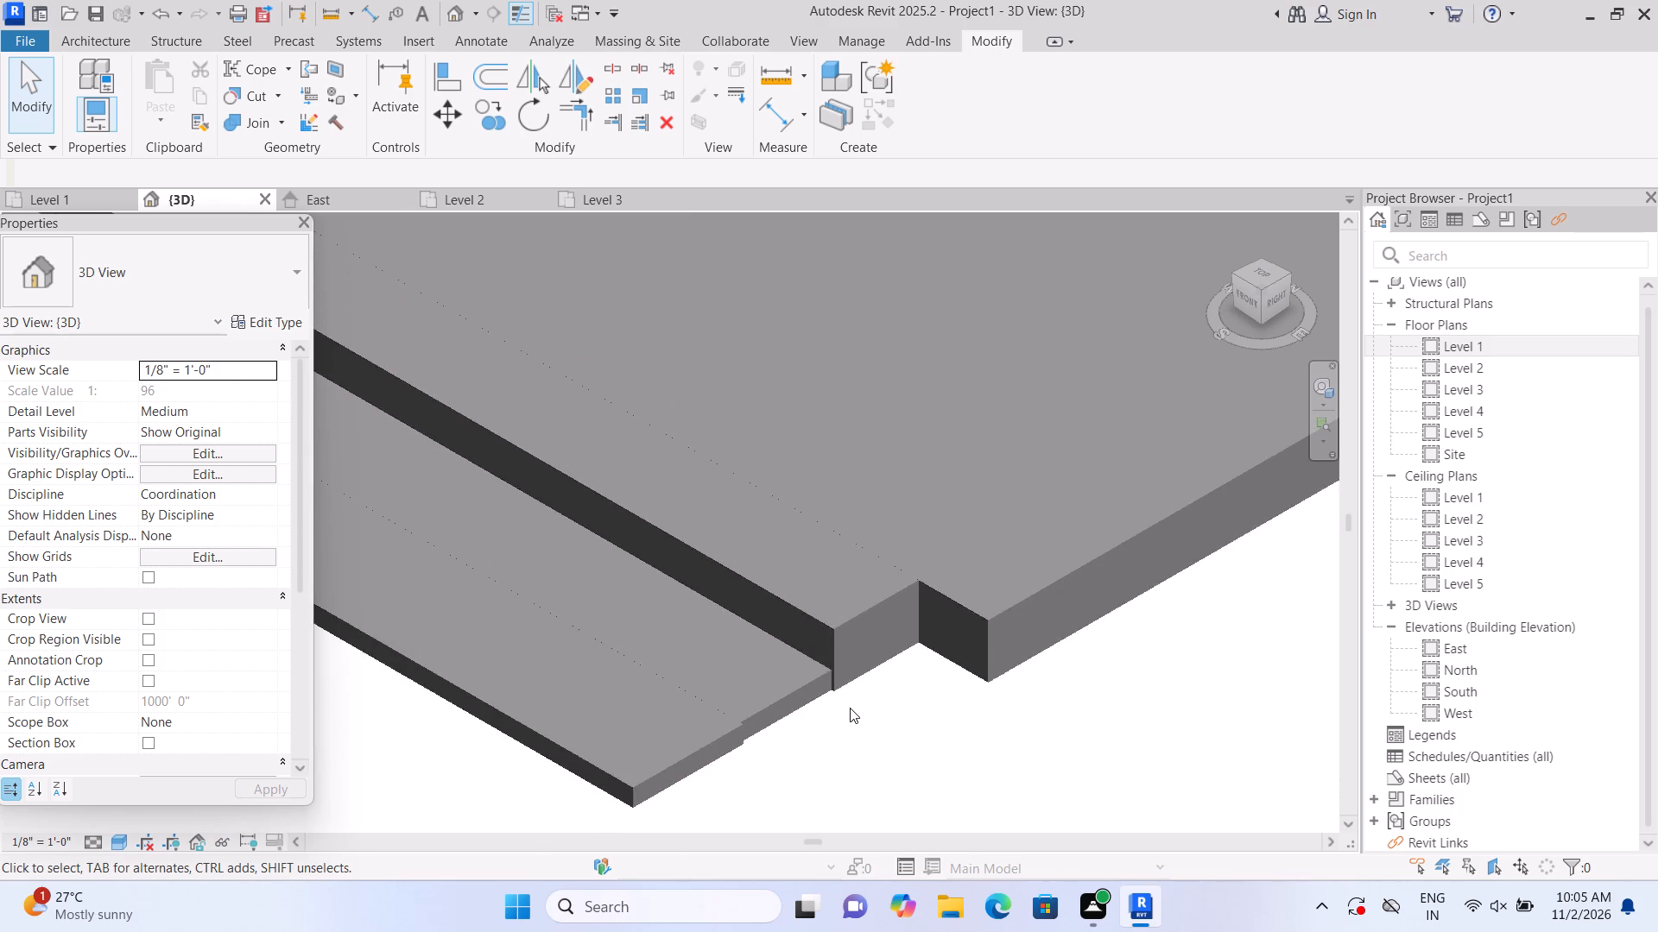
Fine-tune the middle front step's east end until it sits flush with the uppermost step's end face.
scroll(825, 709, "up", 6)
left_click(756, 700)
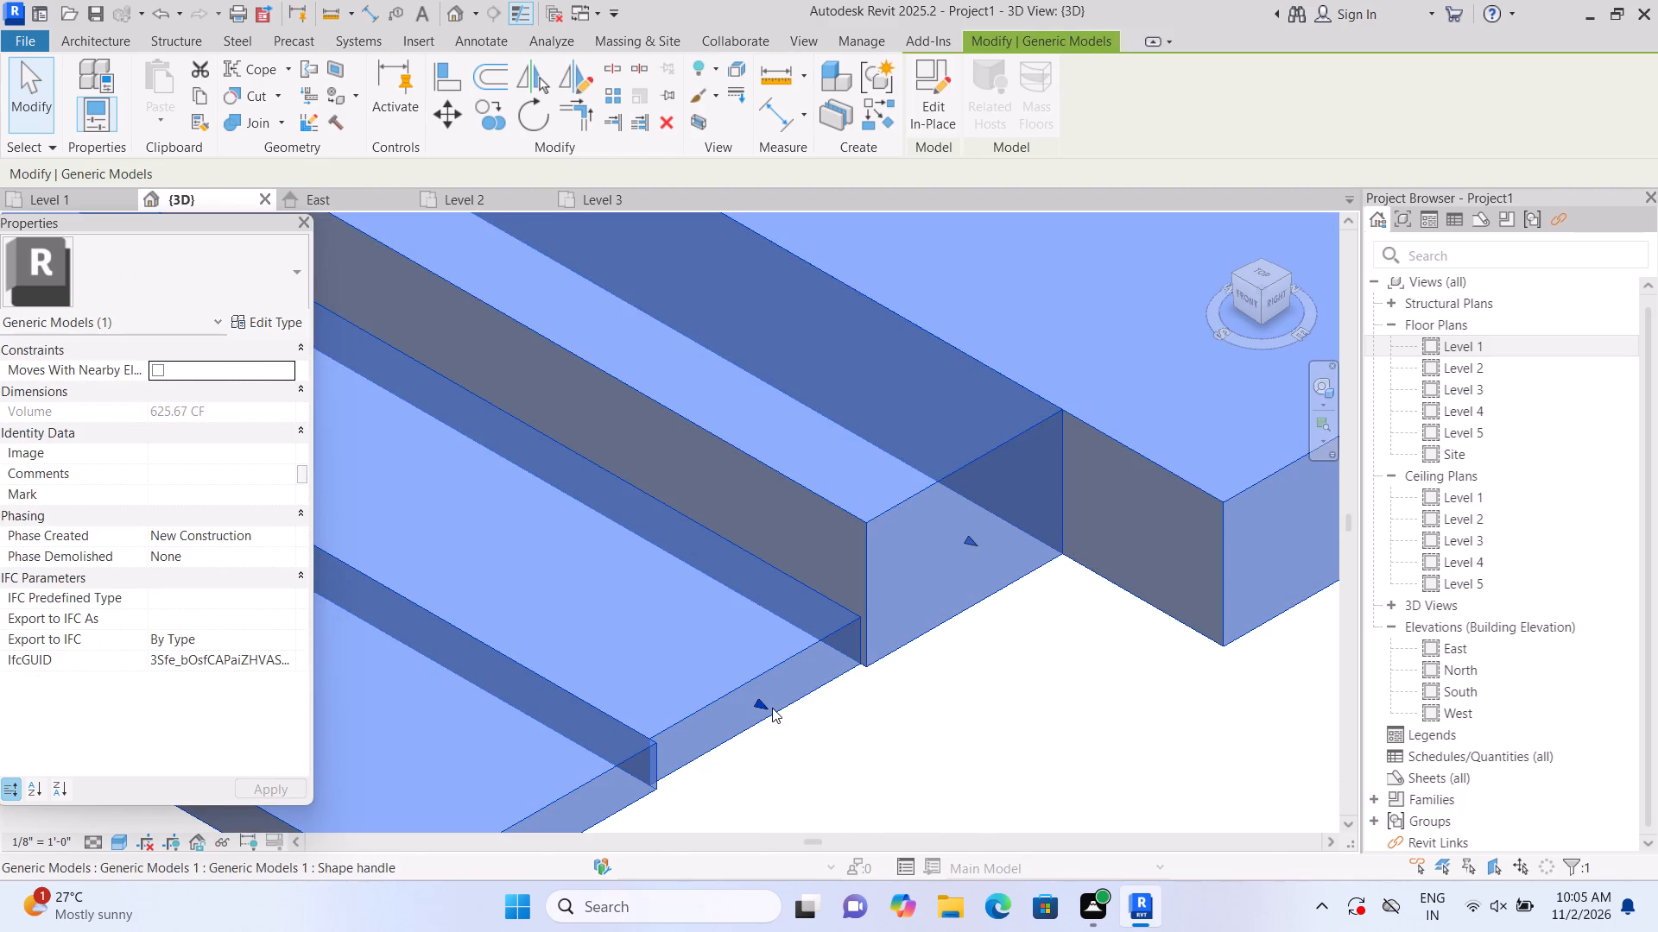
left_click(759, 703)
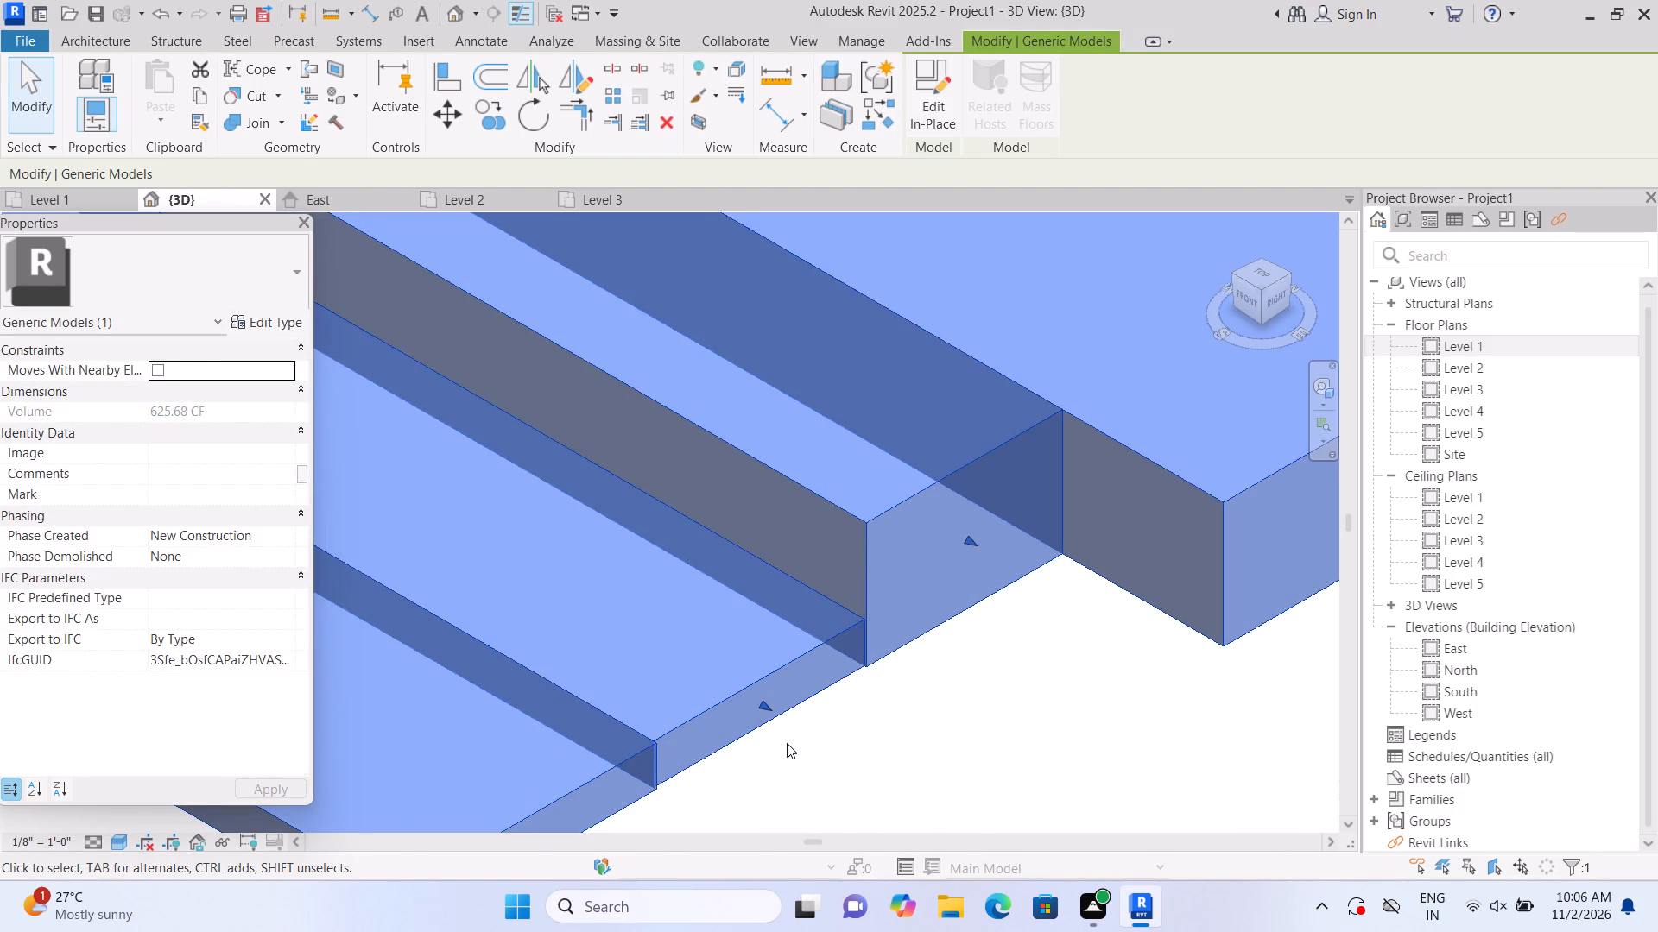
left_click(787, 743)
left_click(775, 713)
left_click(765, 704)
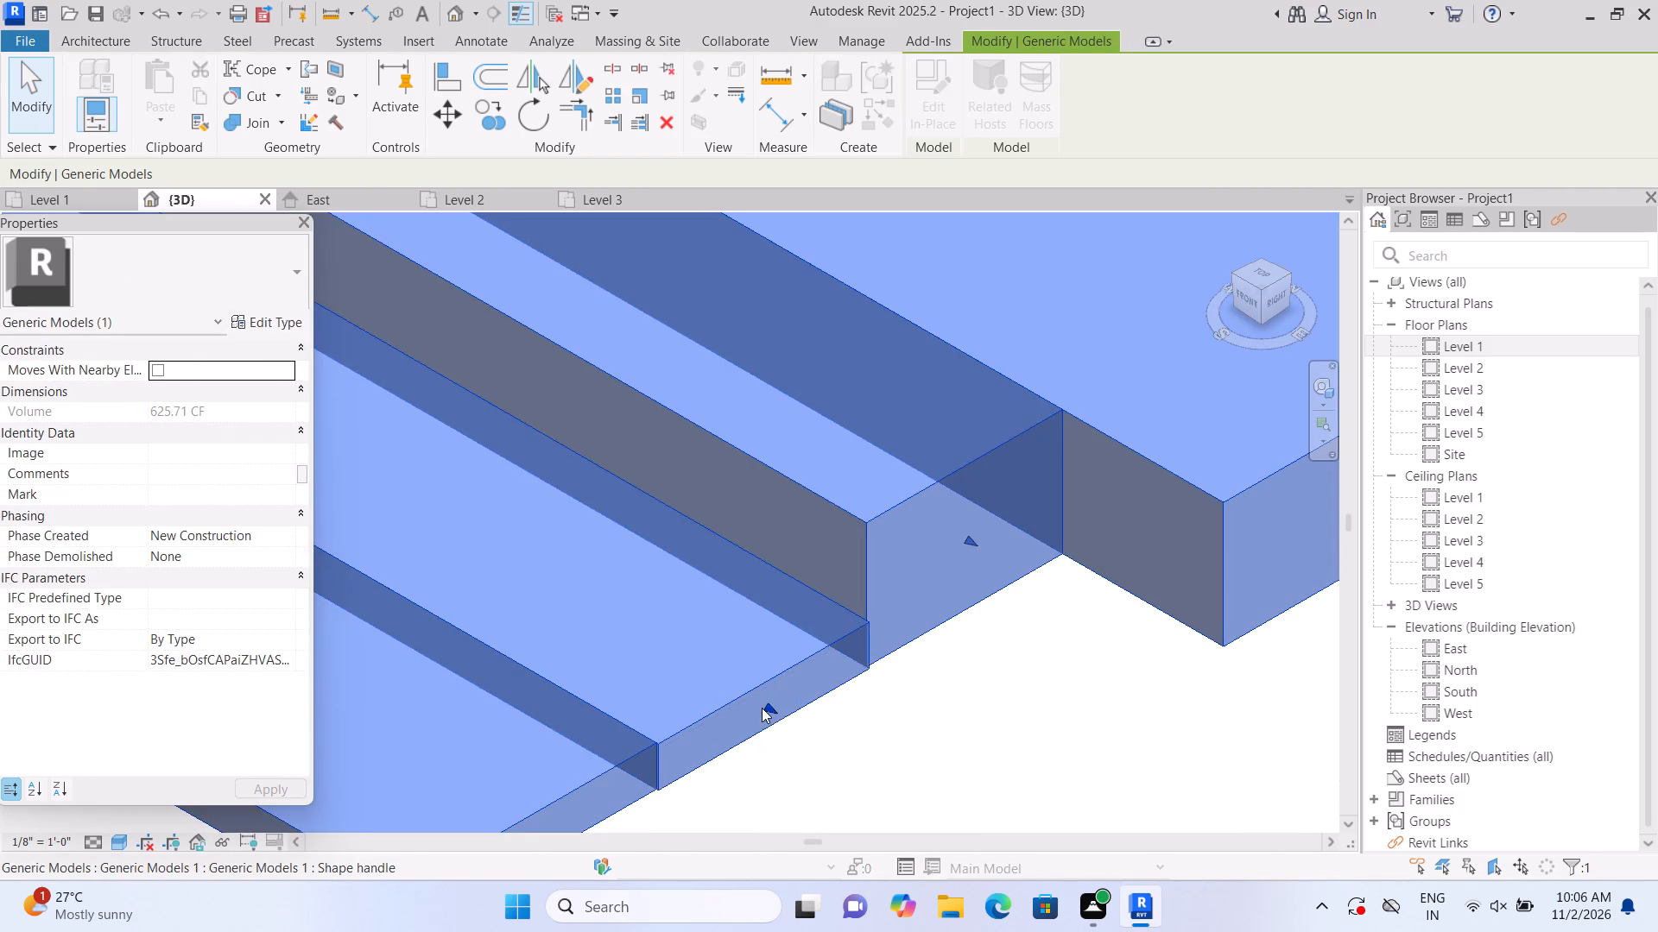
left_click(794, 747)
scroll(823, 708, "up", 5)
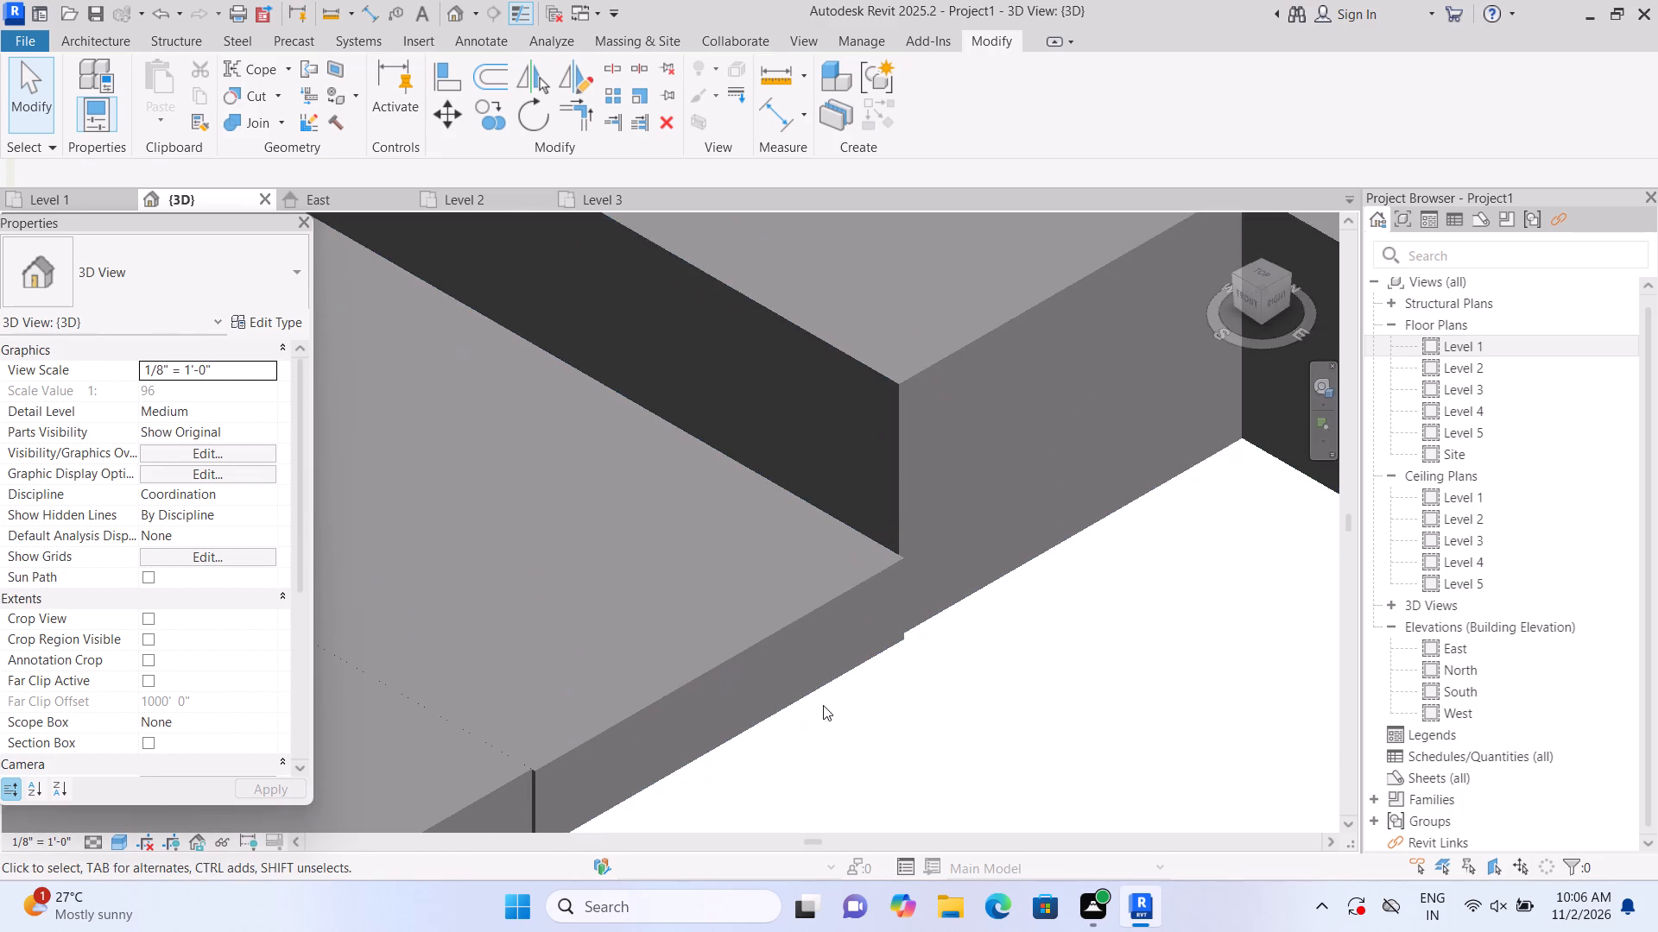
scroll(823, 705, "up", 5)
left_click(840, 647)
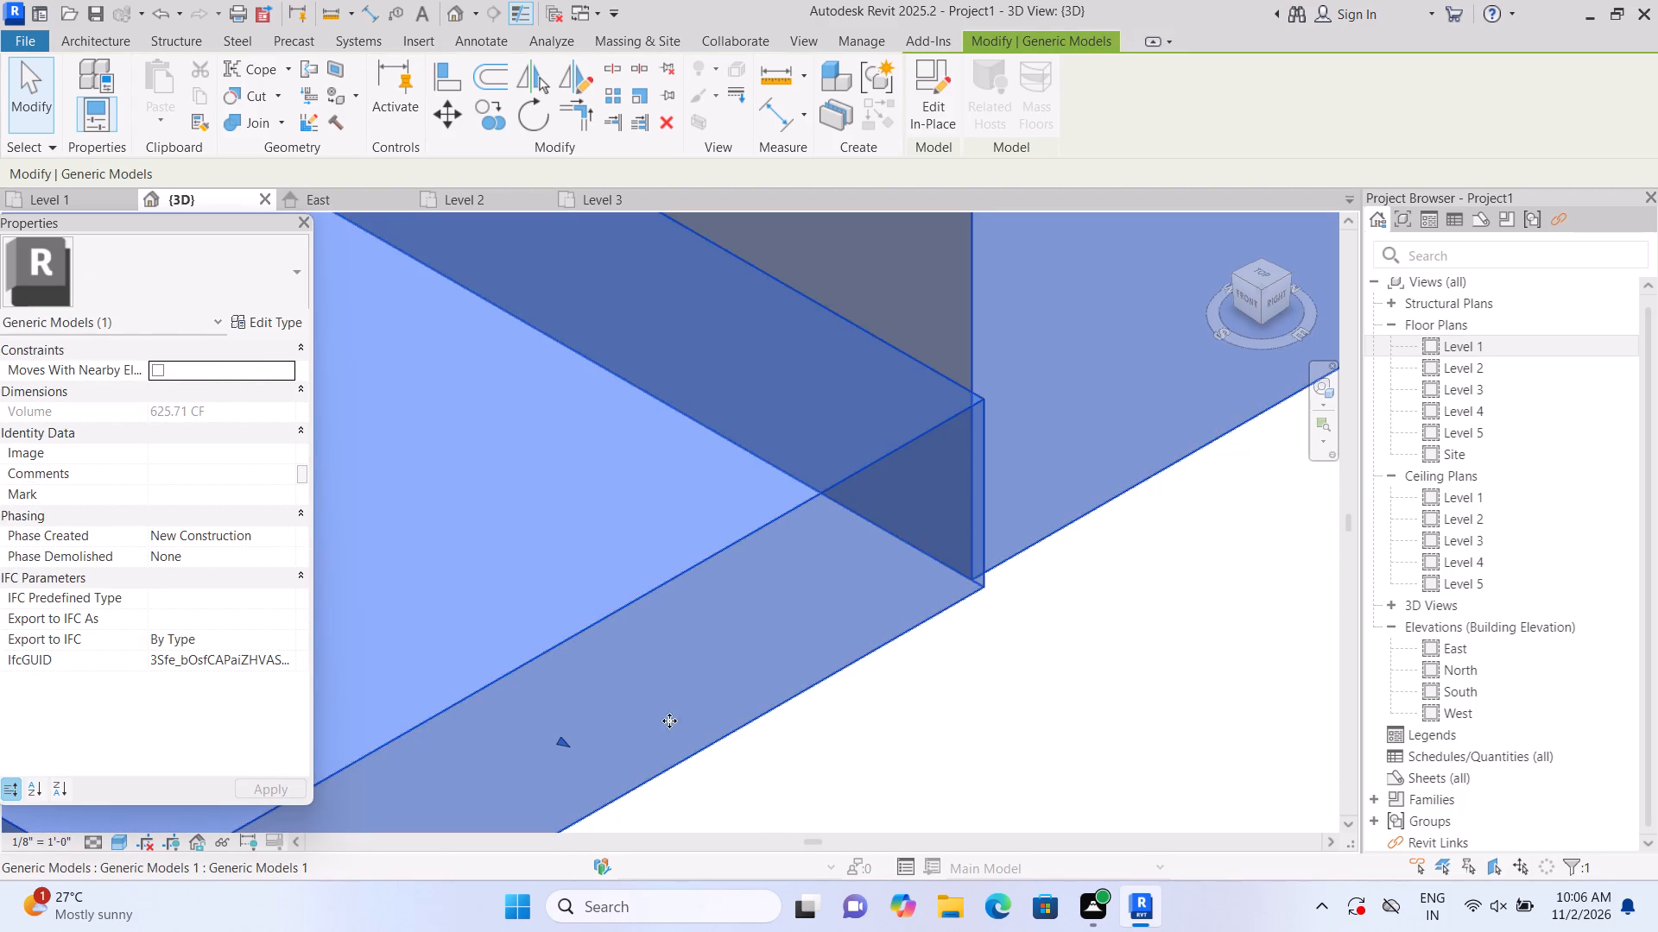
left_click_drag(560, 739, 545, 729)
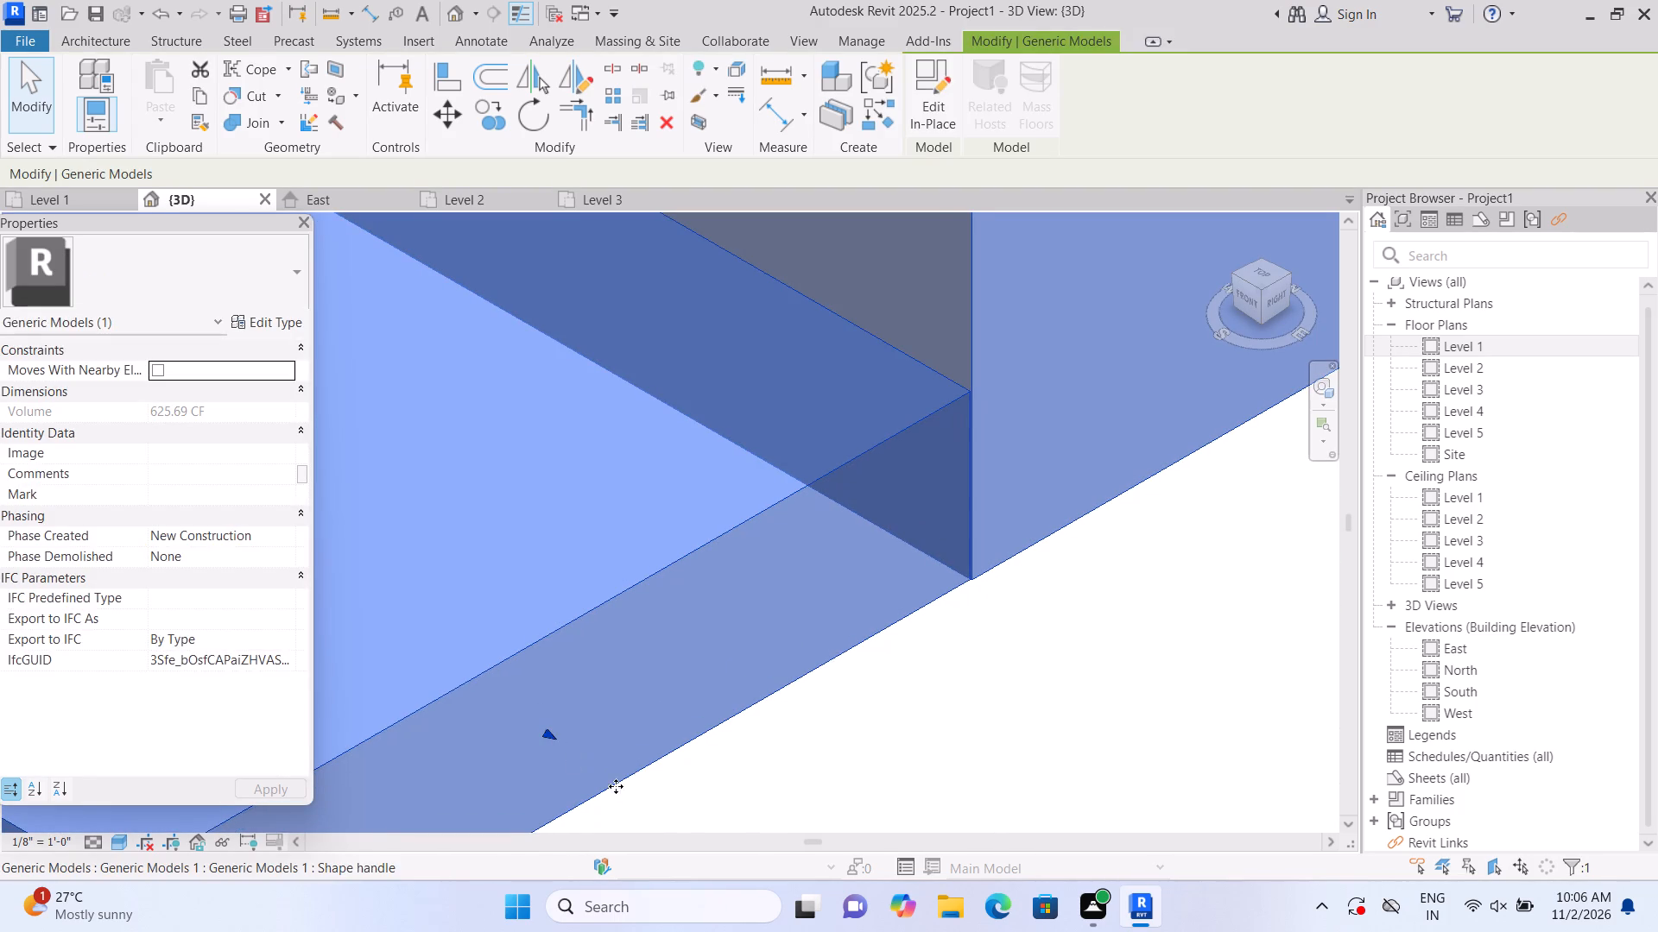
left_click(678, 802)
scroll(687, 779, "down", 12)
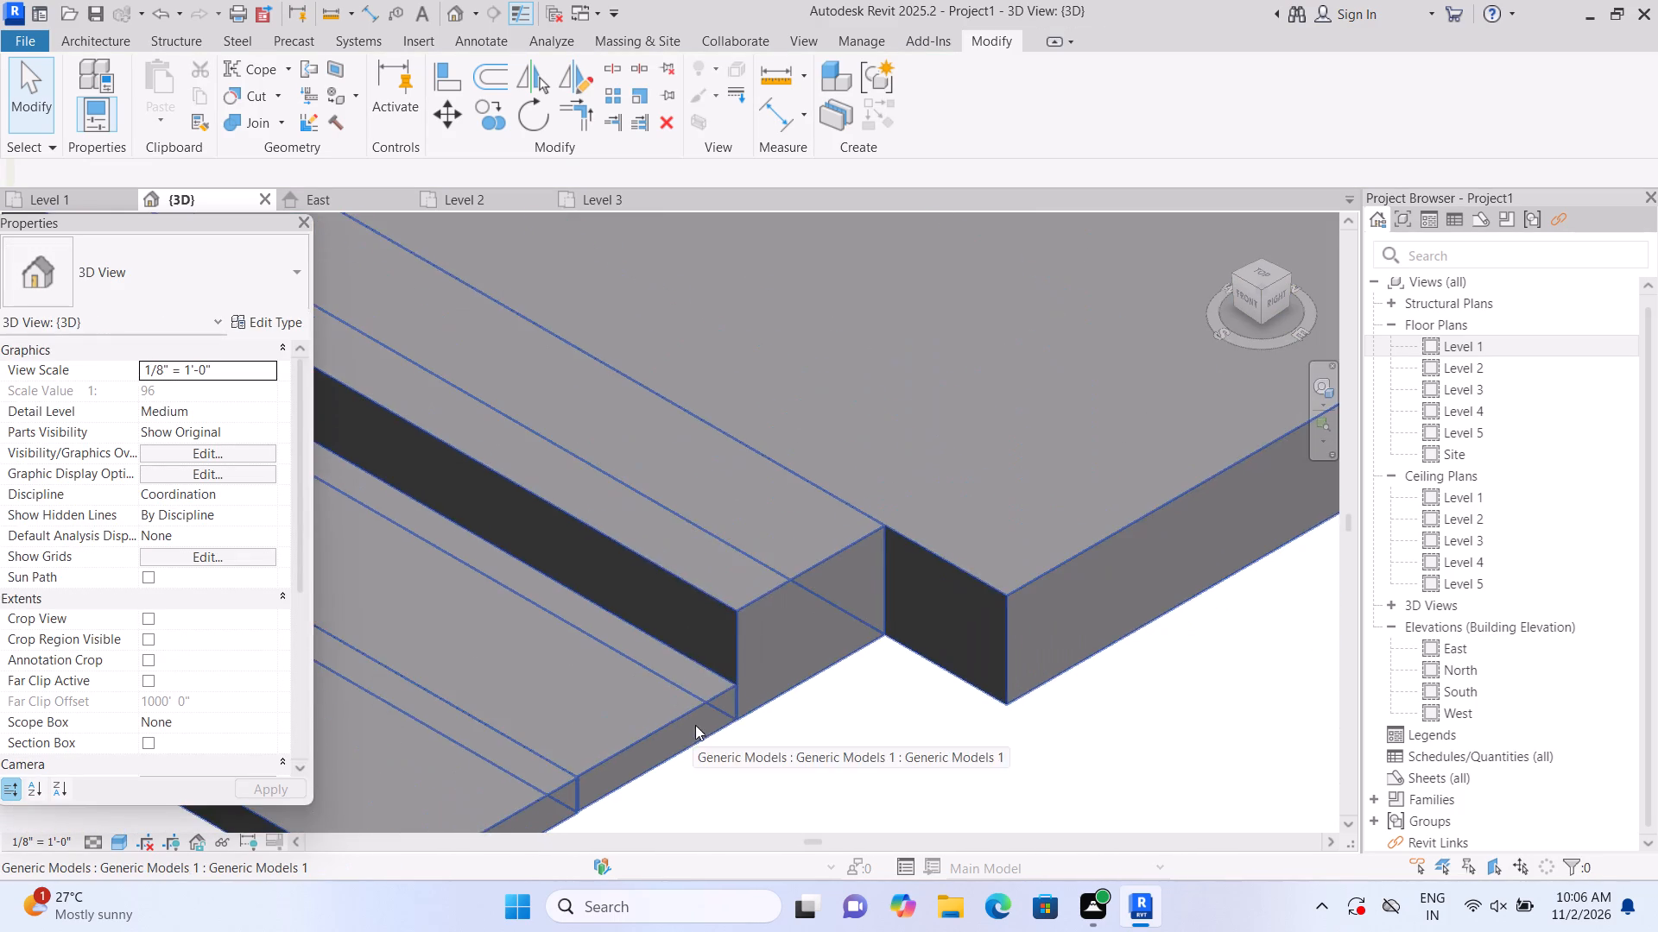
scroll(694, 731, "down", 5)
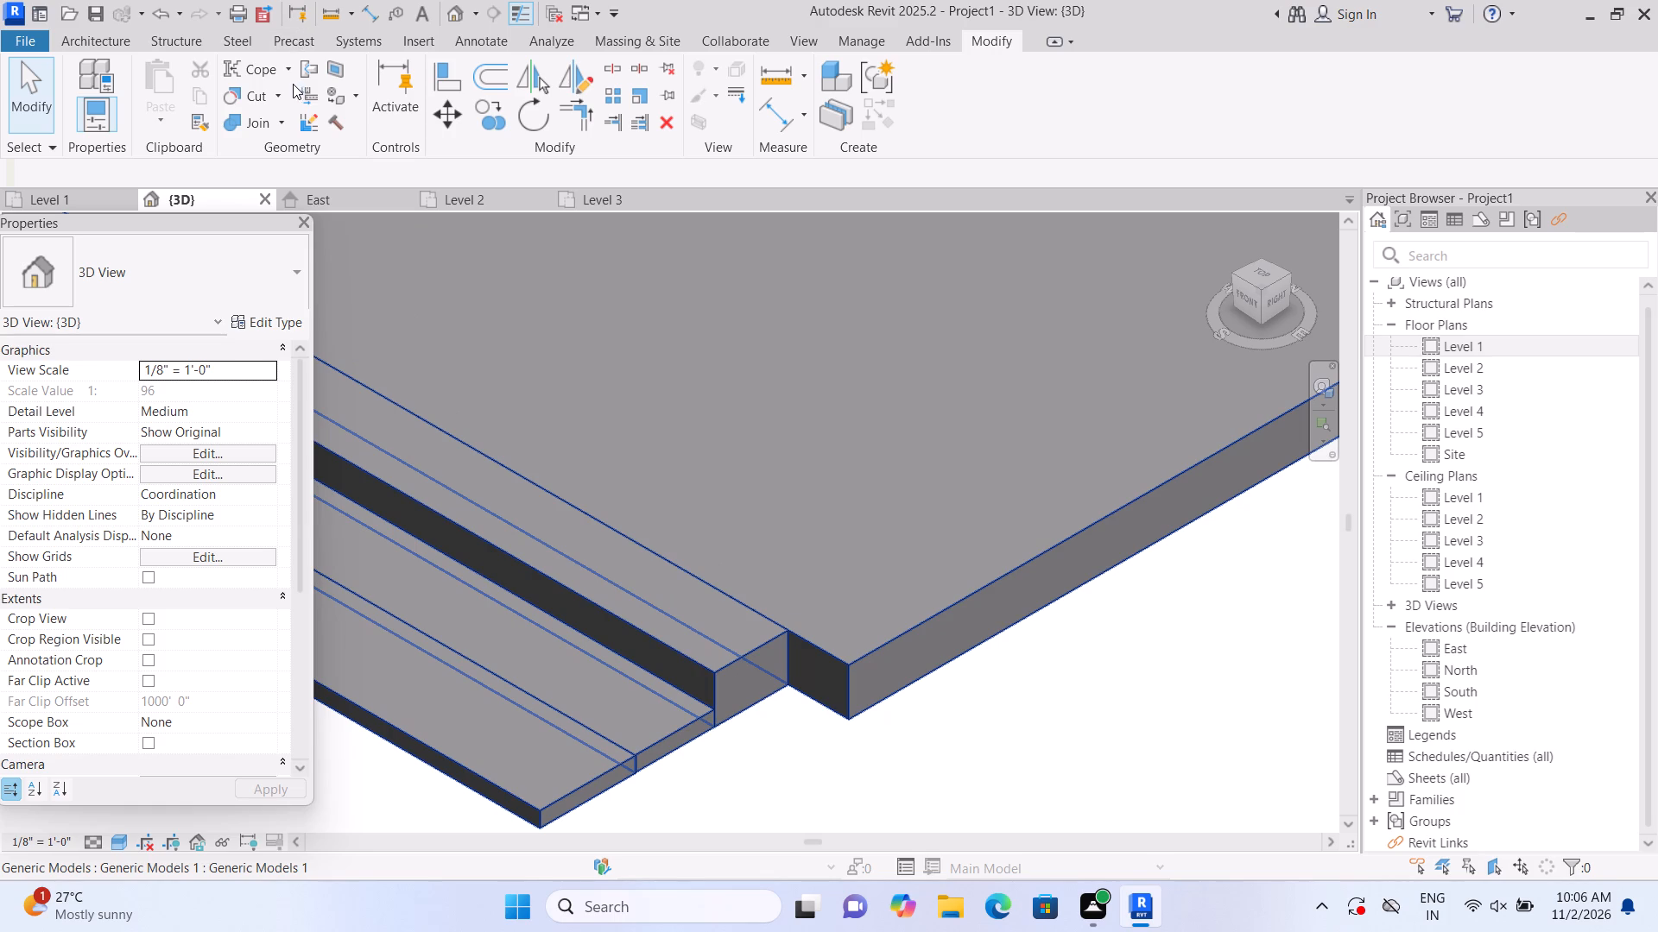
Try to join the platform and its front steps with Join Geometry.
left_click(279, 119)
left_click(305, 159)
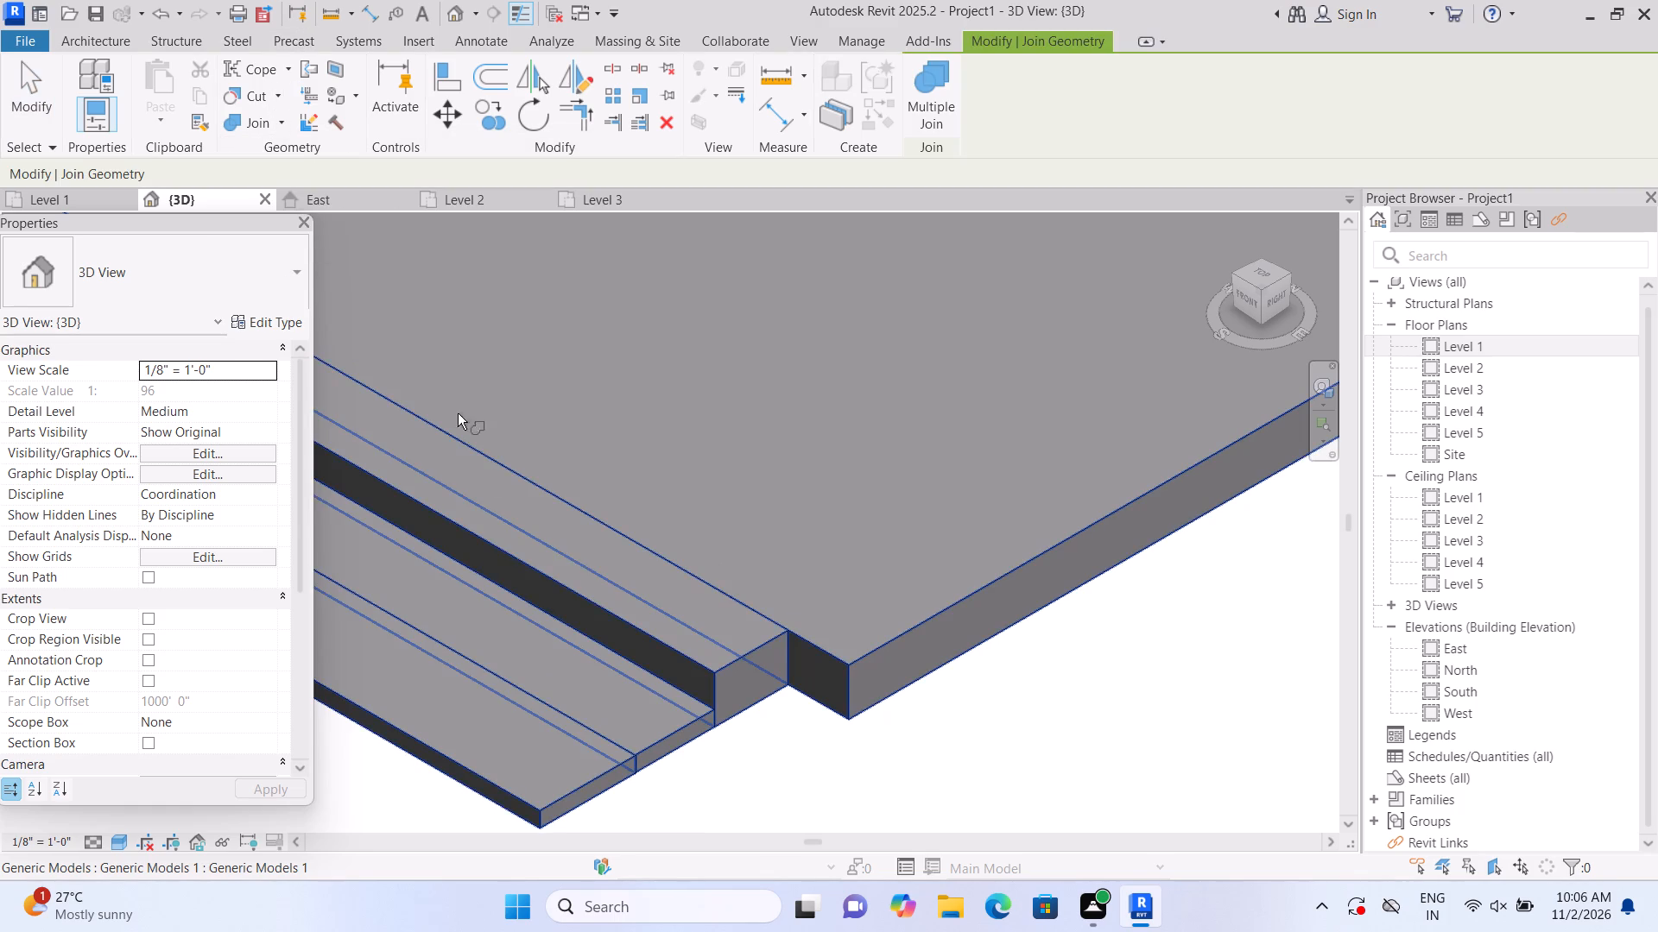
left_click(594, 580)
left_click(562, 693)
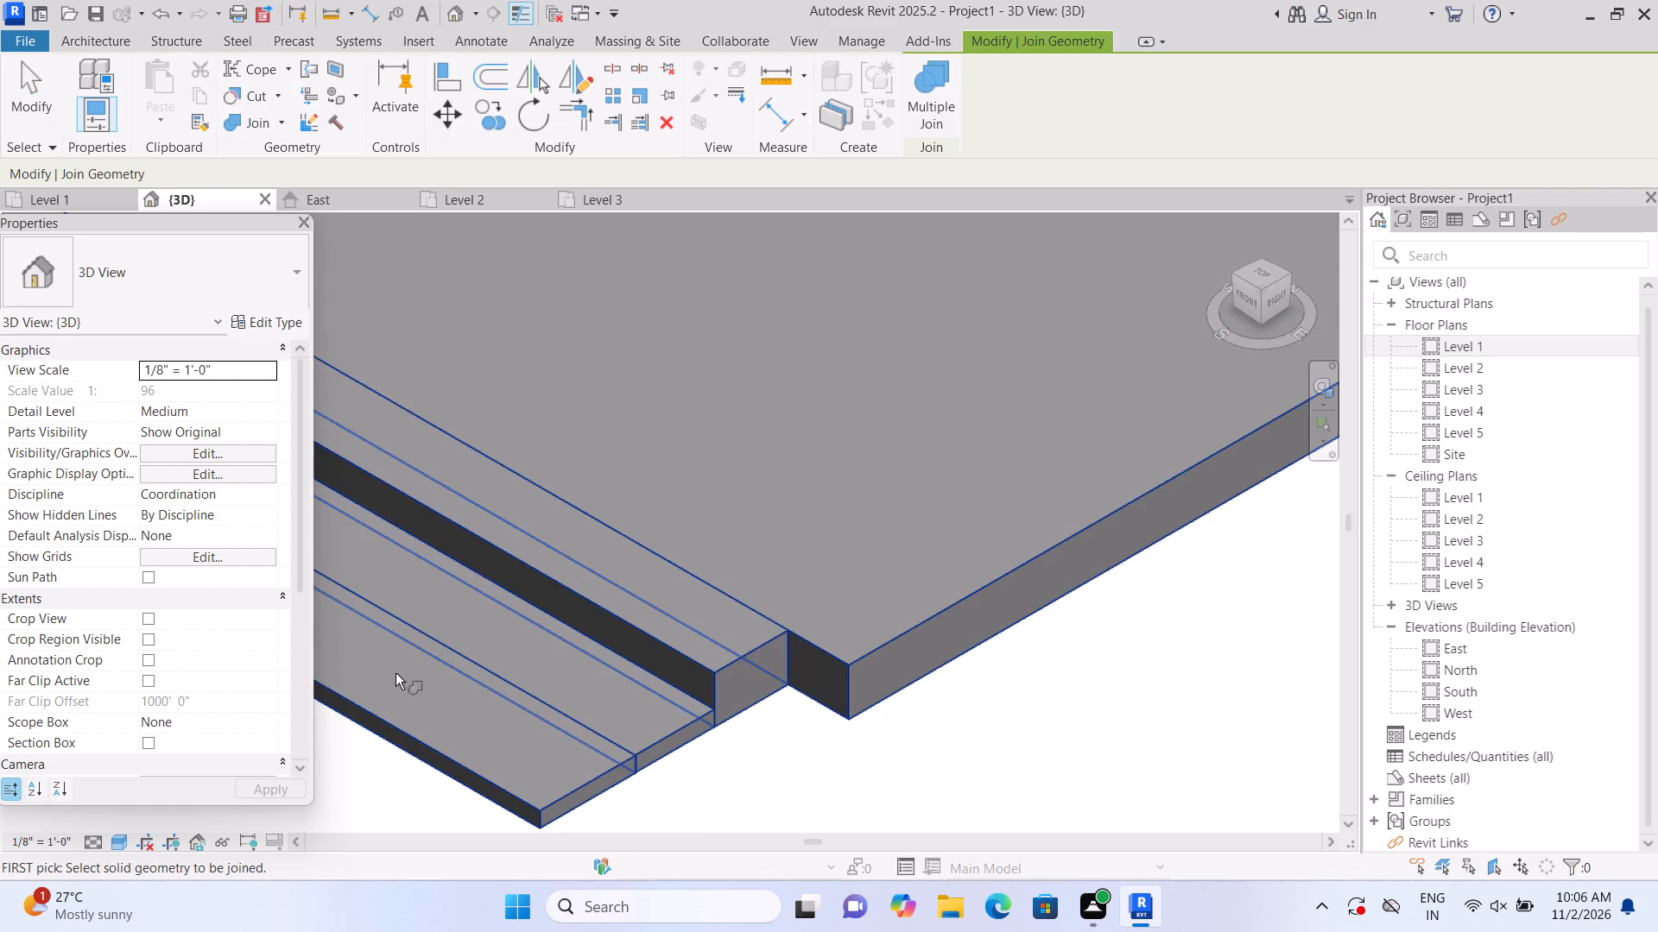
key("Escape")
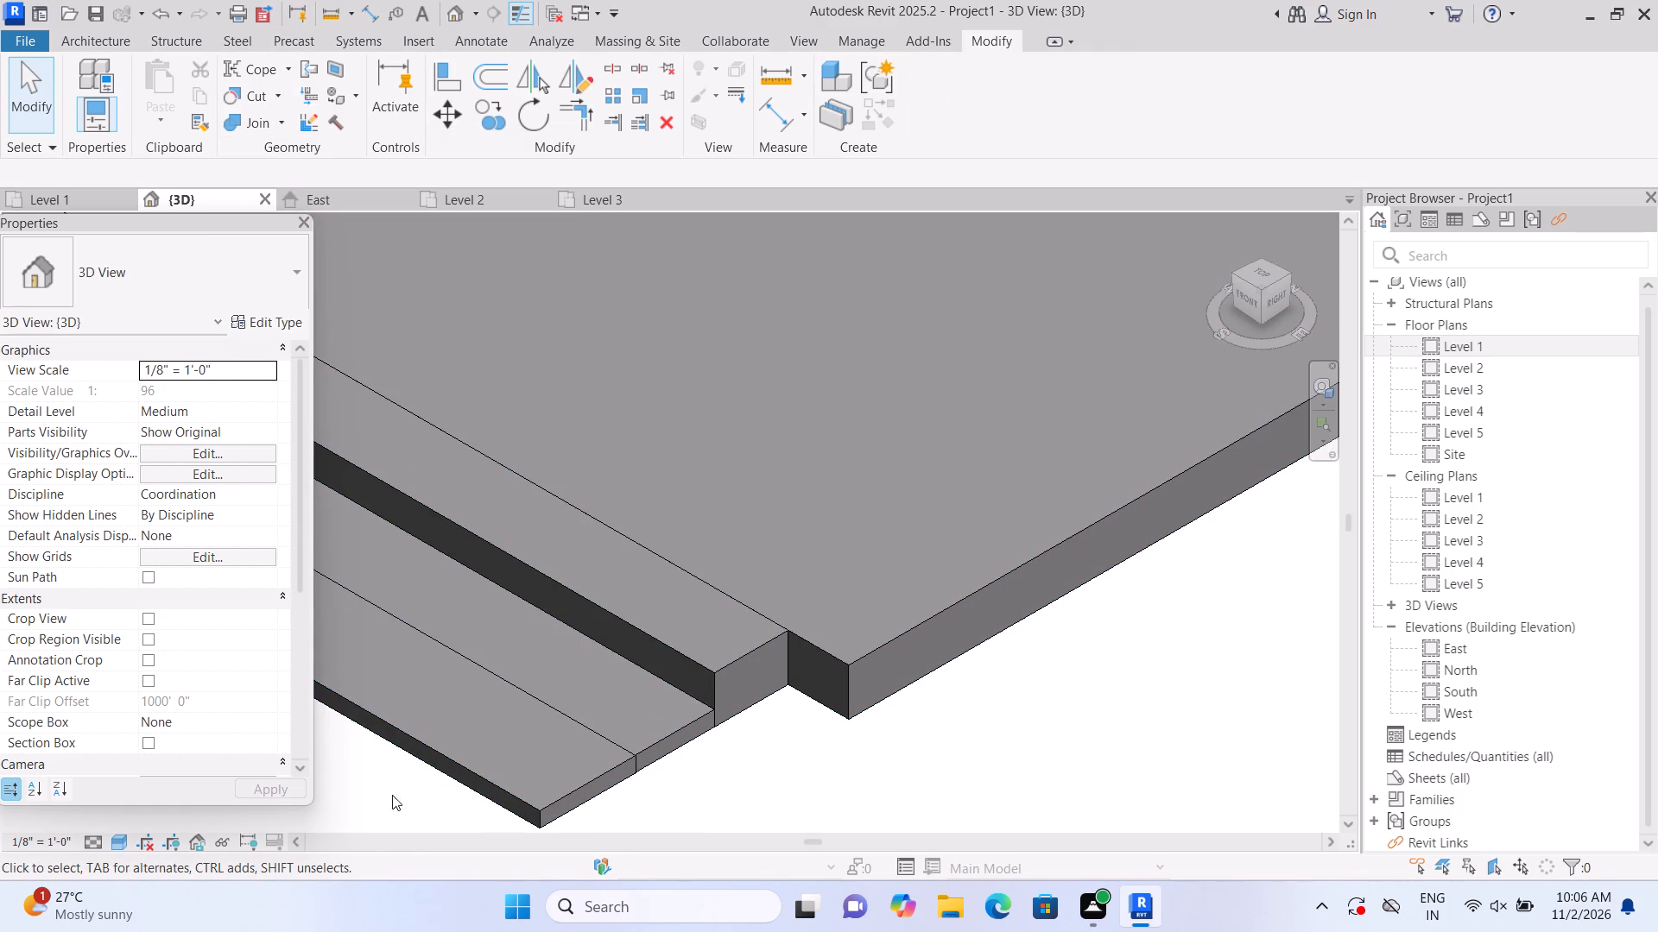
Start a new in-place component in the Generic Models category, keeping the suggested name.
scroll(393, 765, "down", 2)
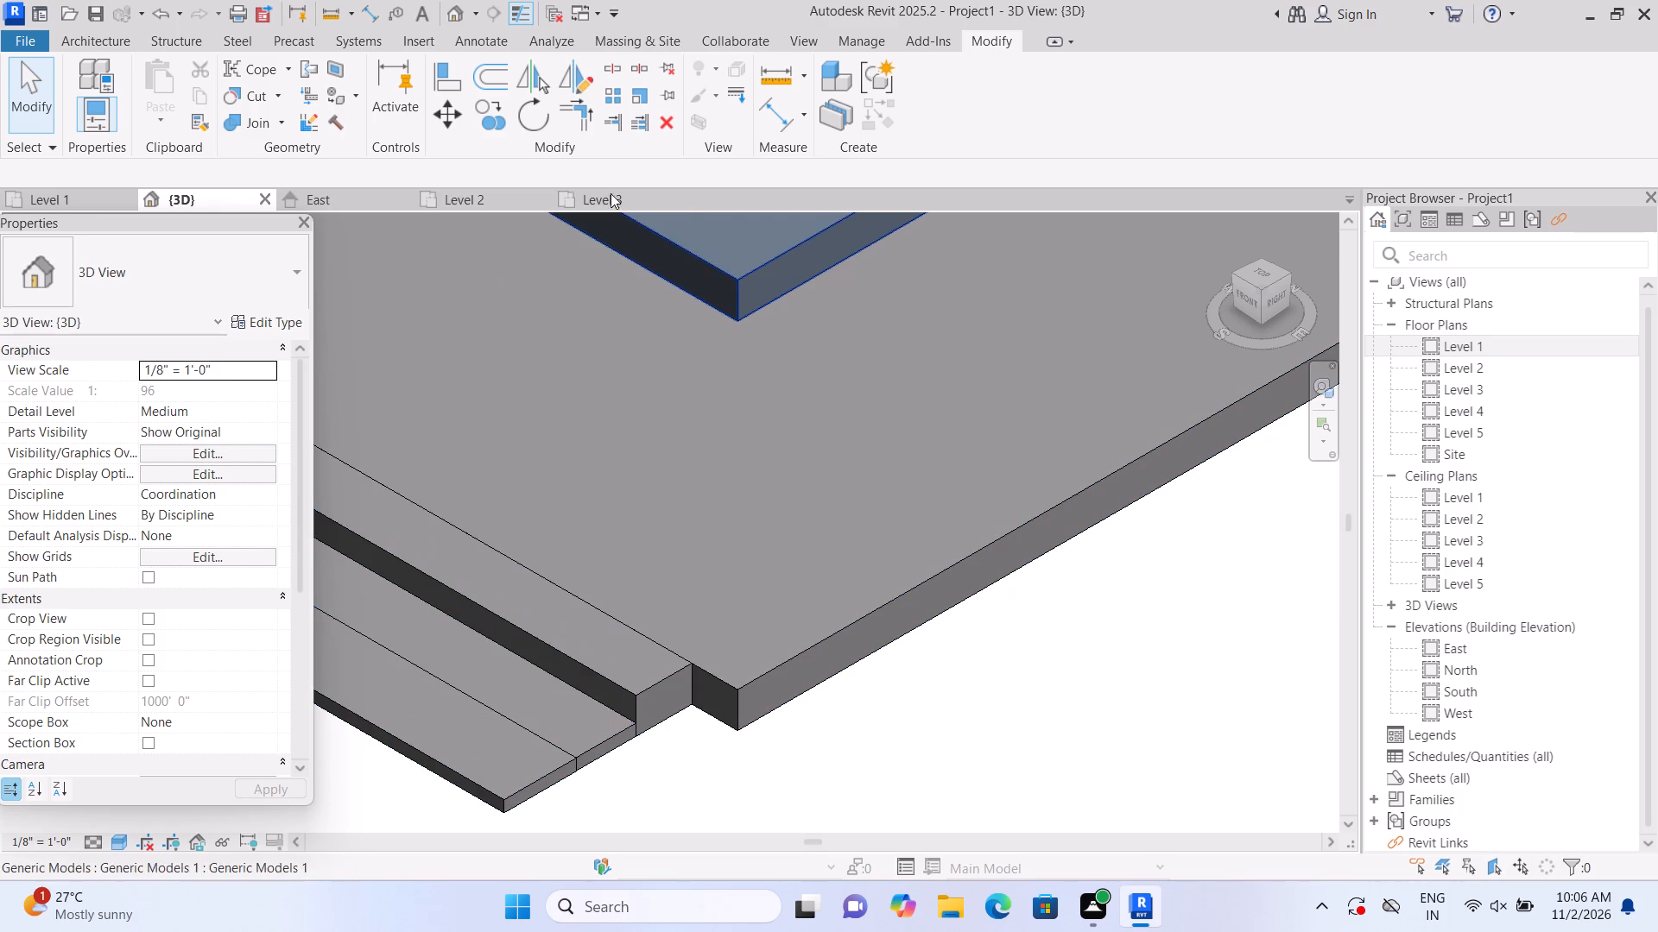
left_click(104, 41)
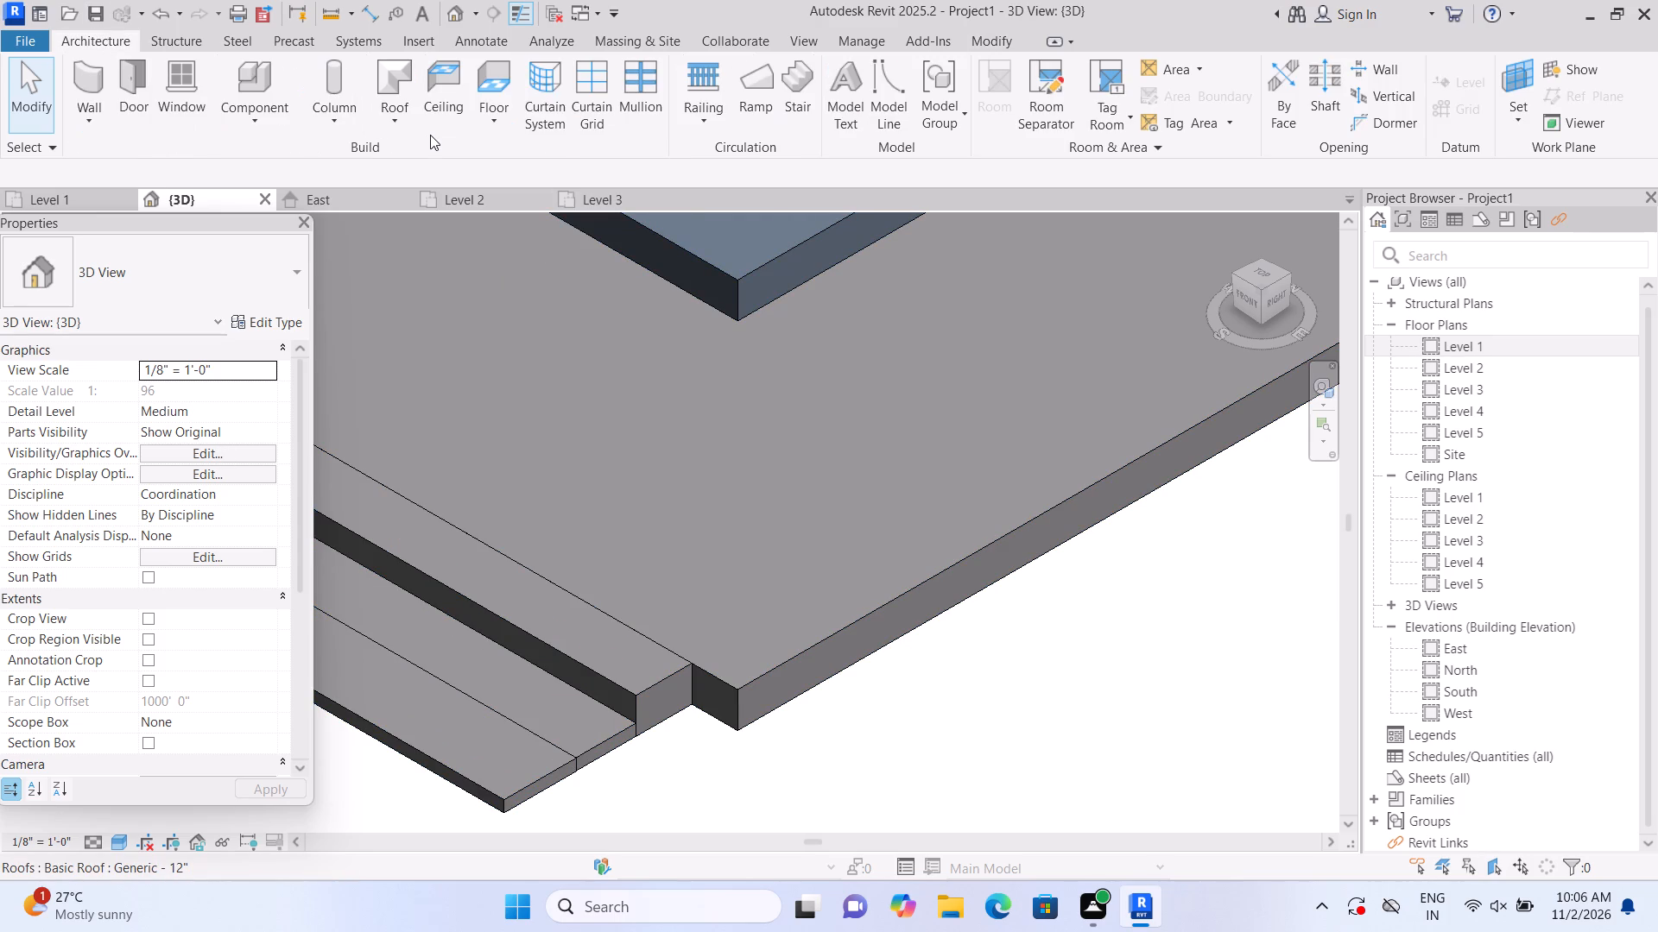
left_click(258, 121)
left_click(308, 189)
scroll(719, 312, "down", 4)
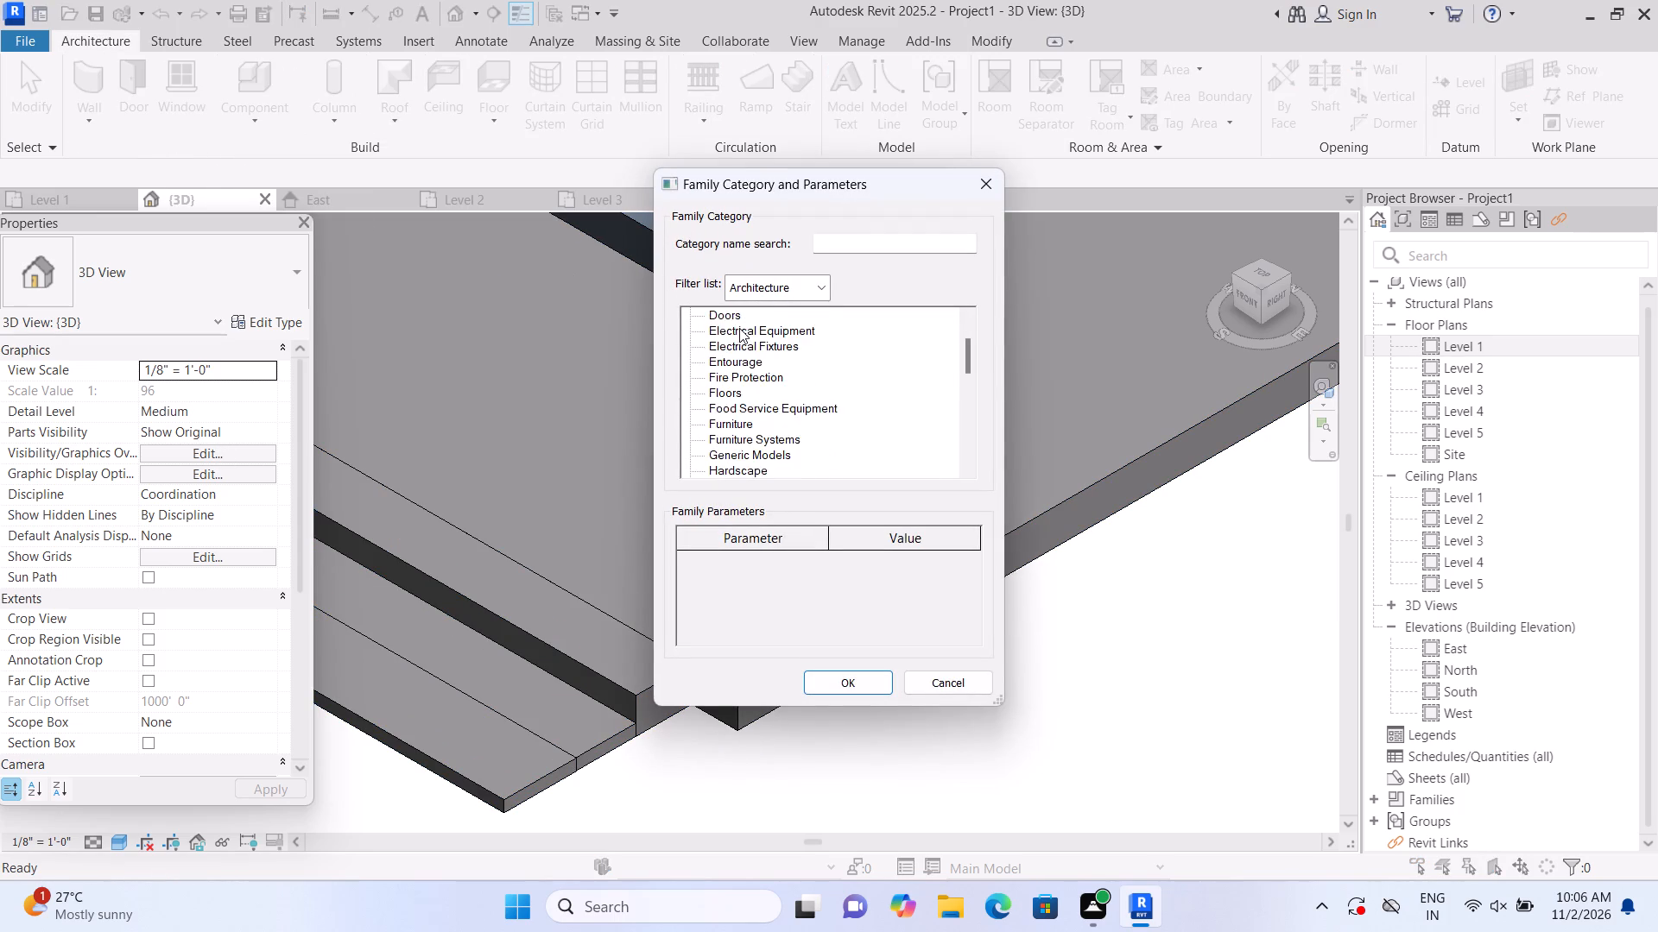
scroll(739, 328, "down", 4)
left_click(779, 390)
left_click(864, 673)
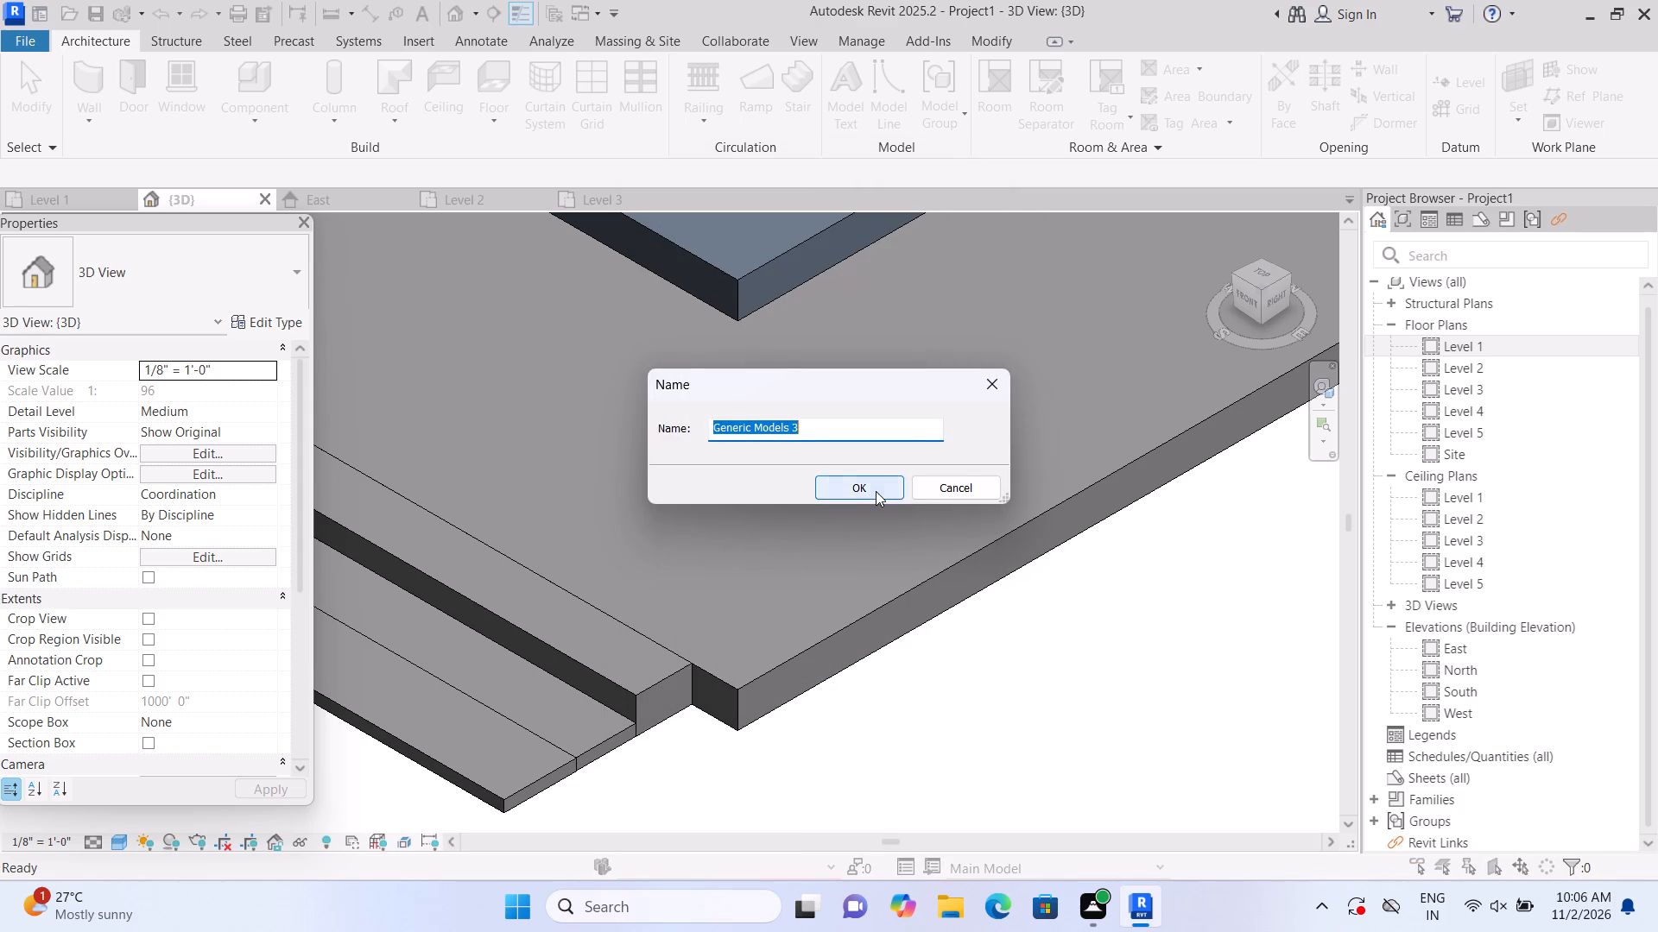
left_click(876, 491)
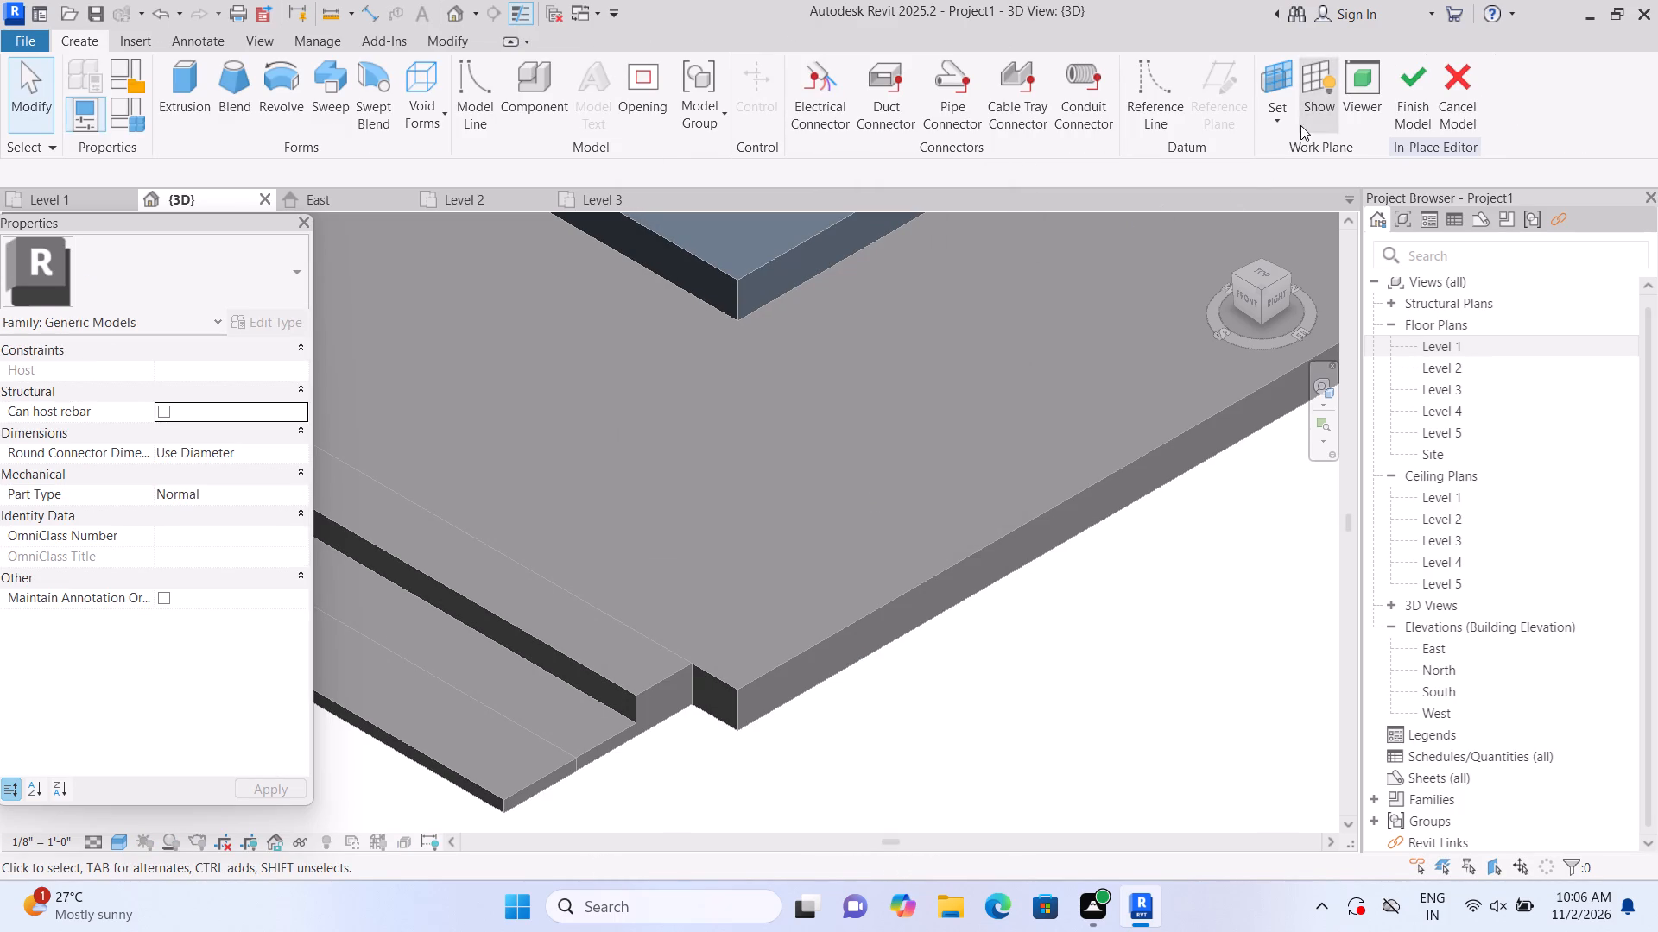
Start a solid extrusion with the uppermost front step's east end face picked as its work plane.
left_click(1287, 122)
left_click(1304, 198)
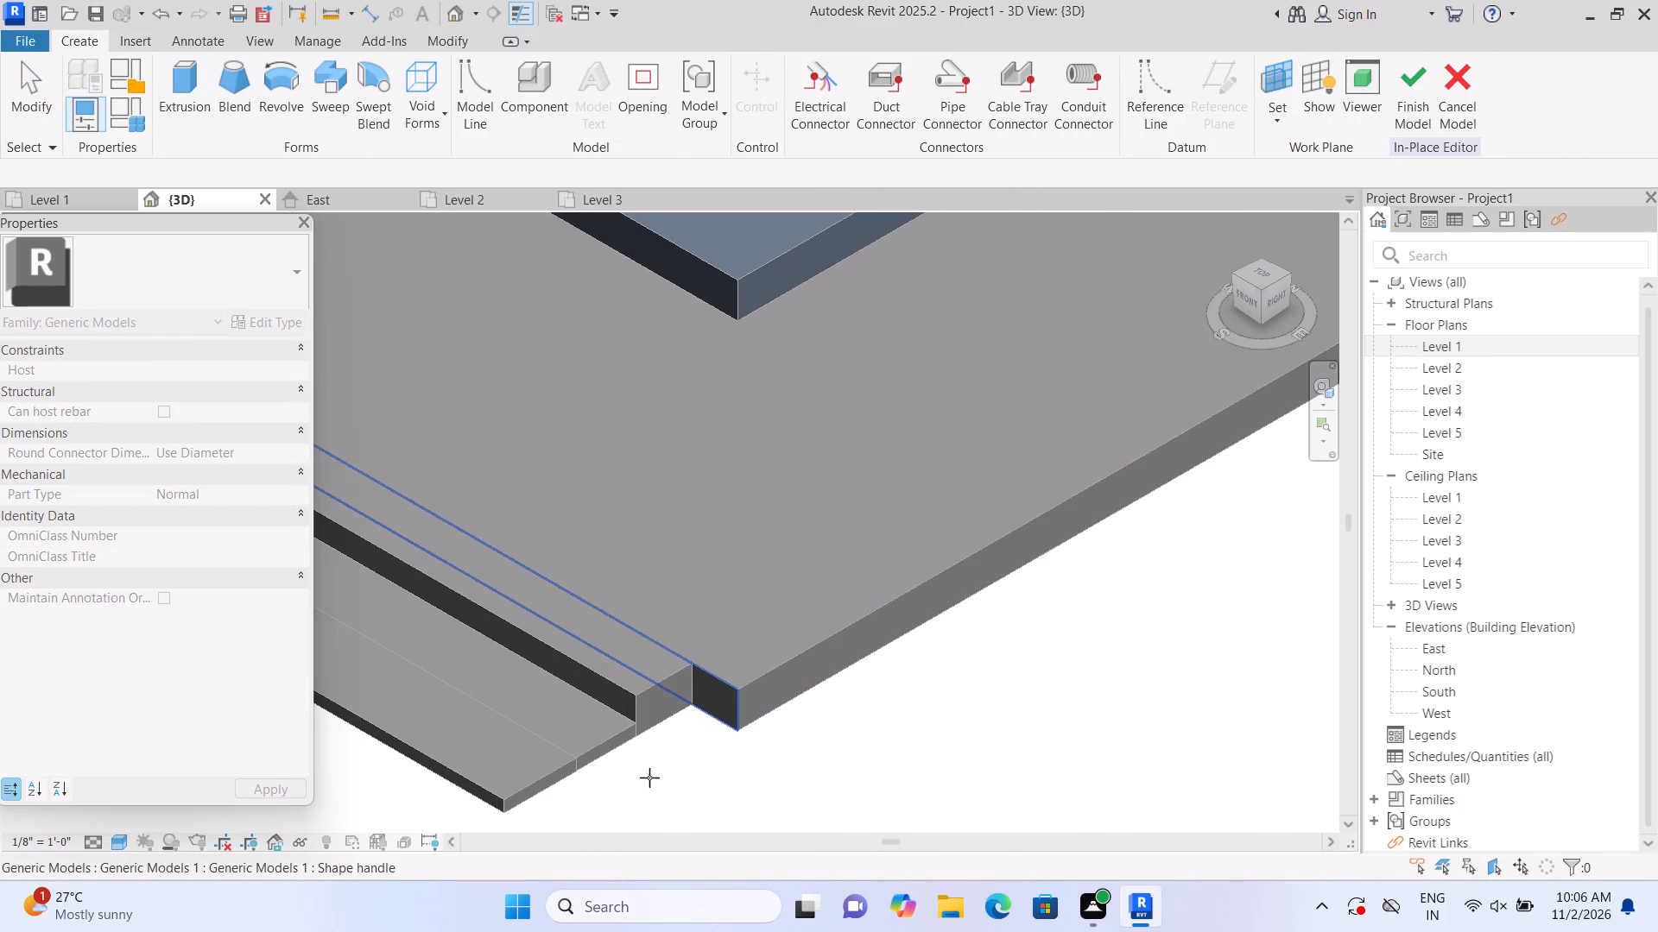
scroll(660, 748, "up", 1)
left_click(680, 677)
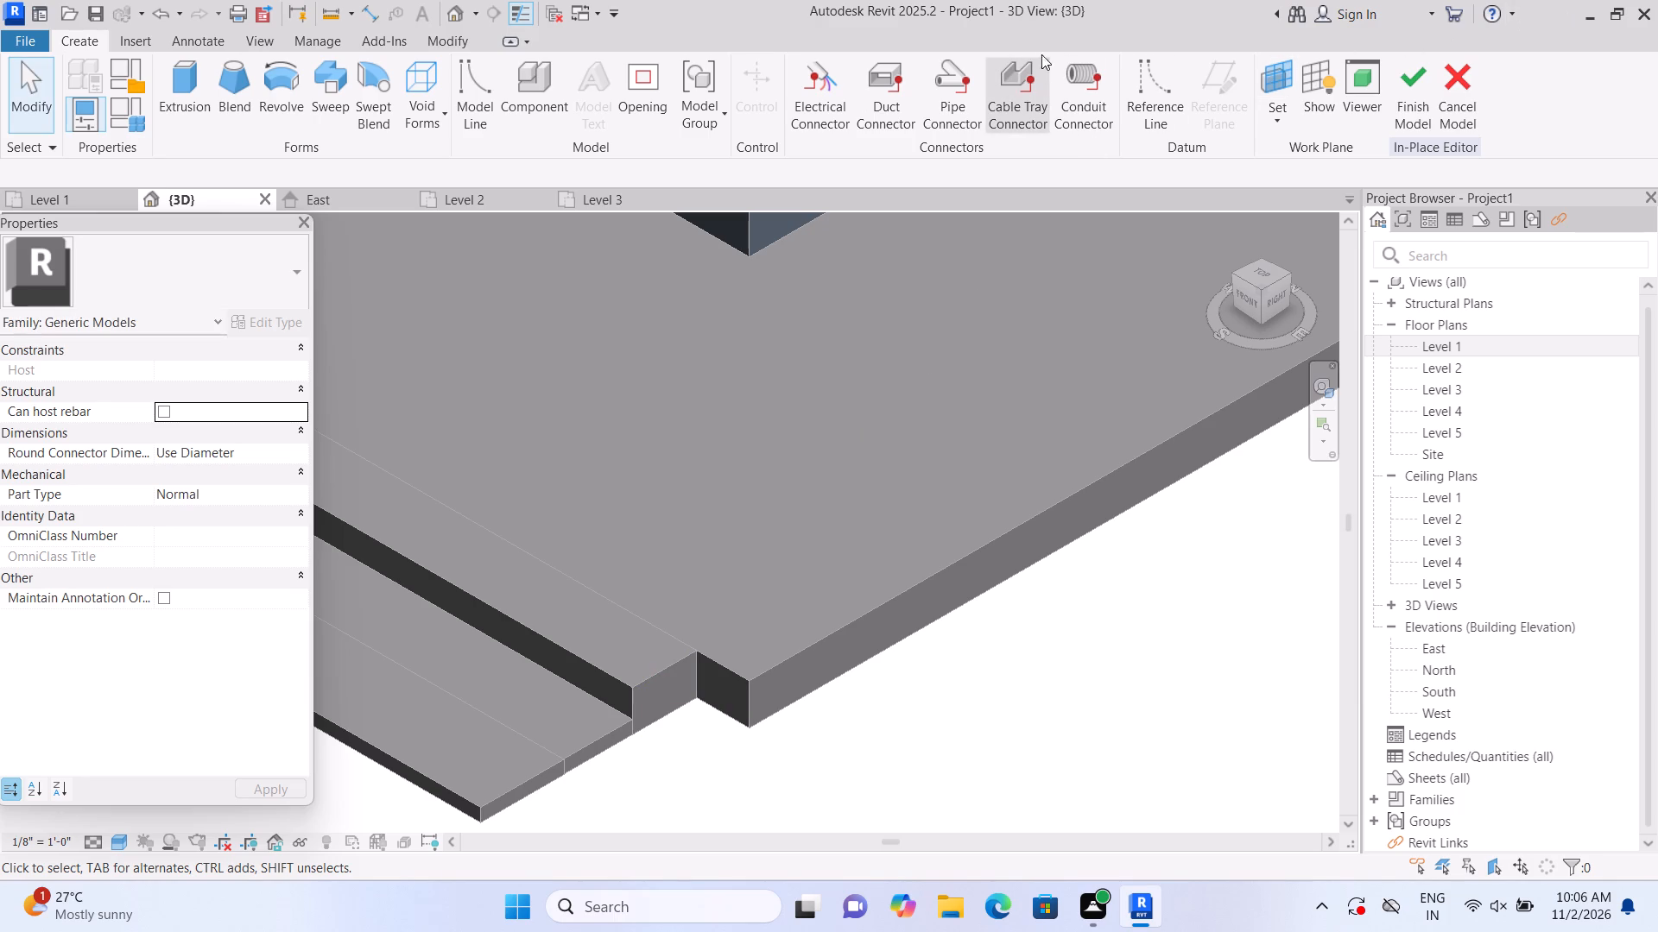
left_click(193, 108)
left_click(1123, 128)
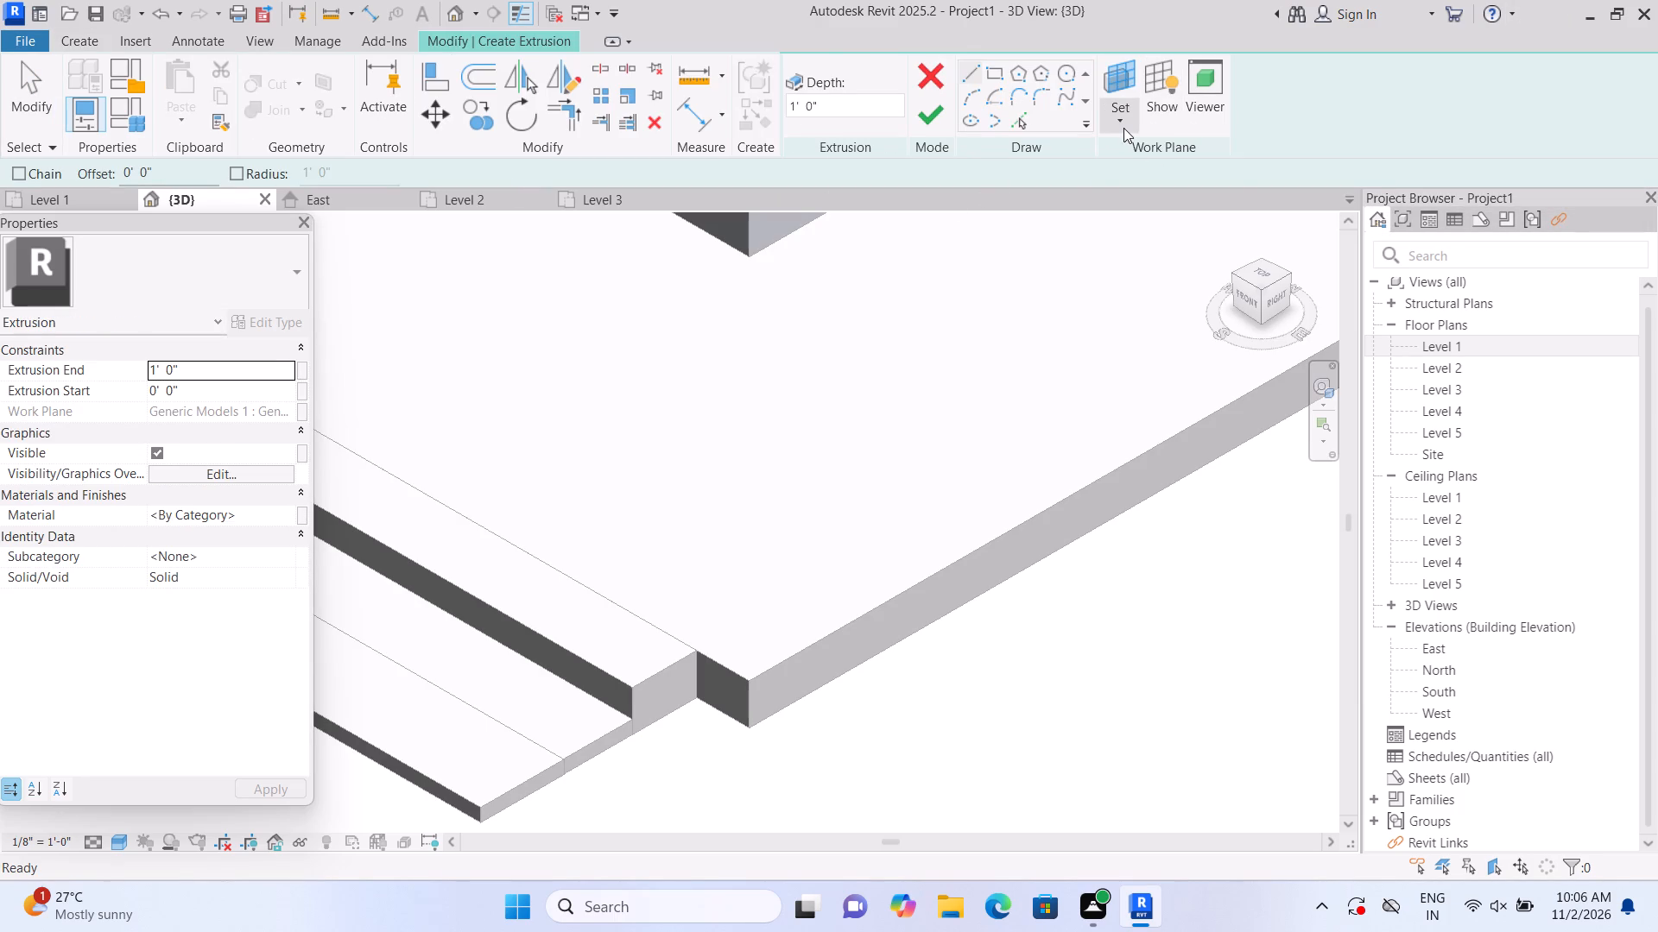
left_click(1131, 206)
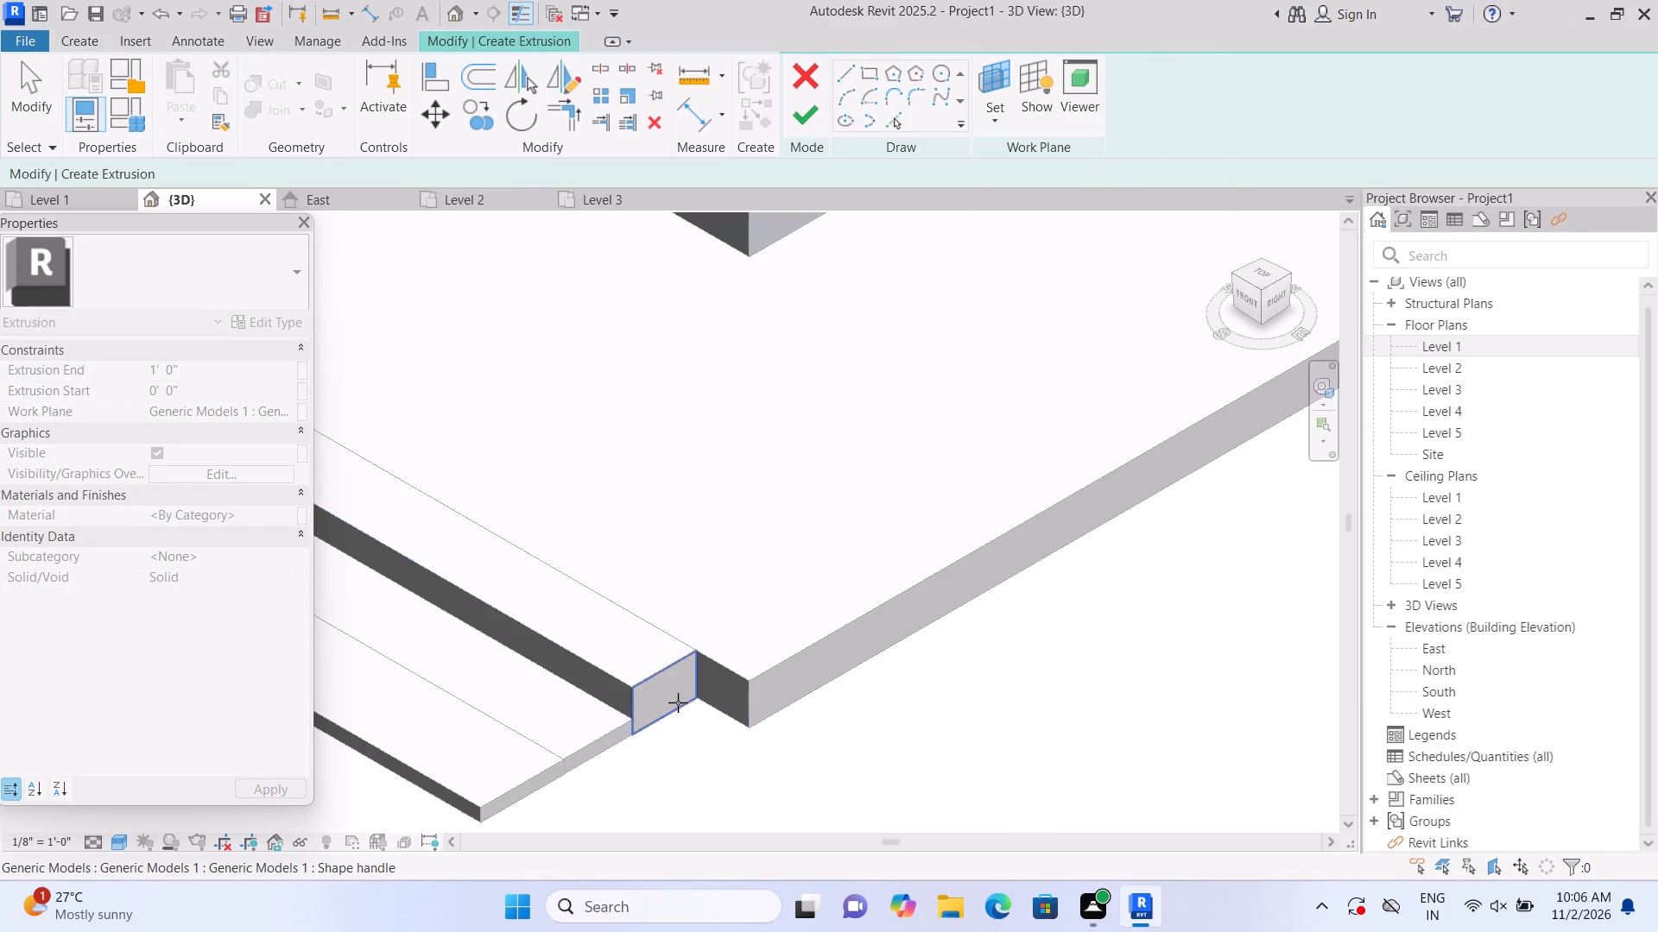
left_click(683, 671)
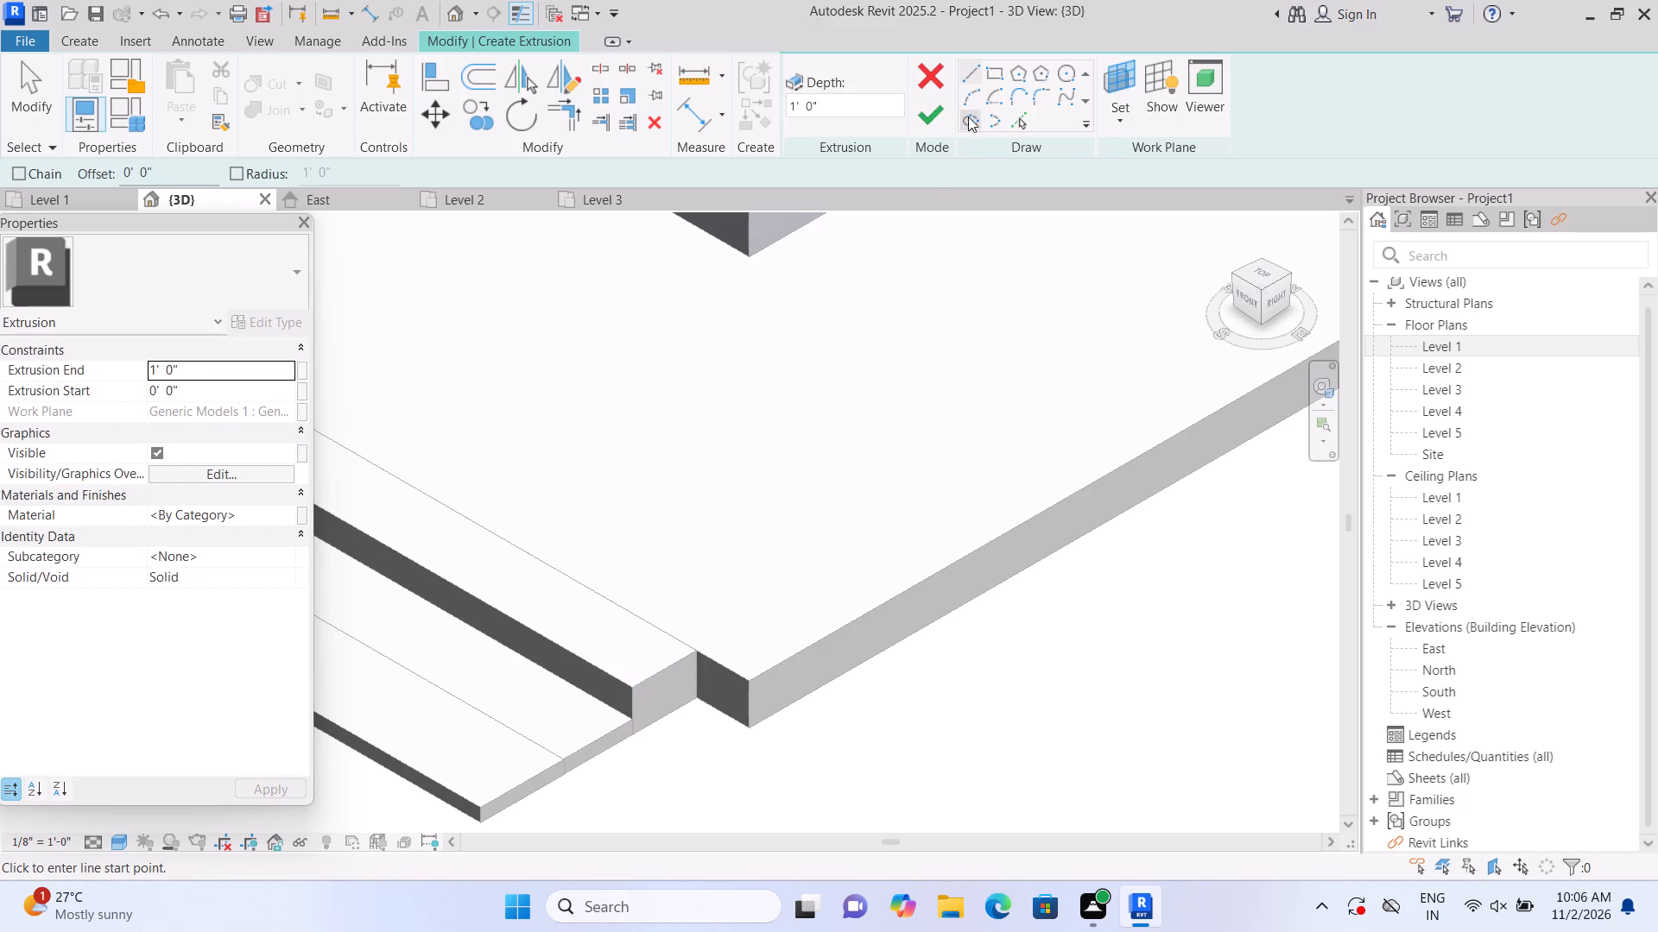
Trace the step's east end face with a rectangle between opposite corners and extrude it 1' 0".
left_click(998, 76)
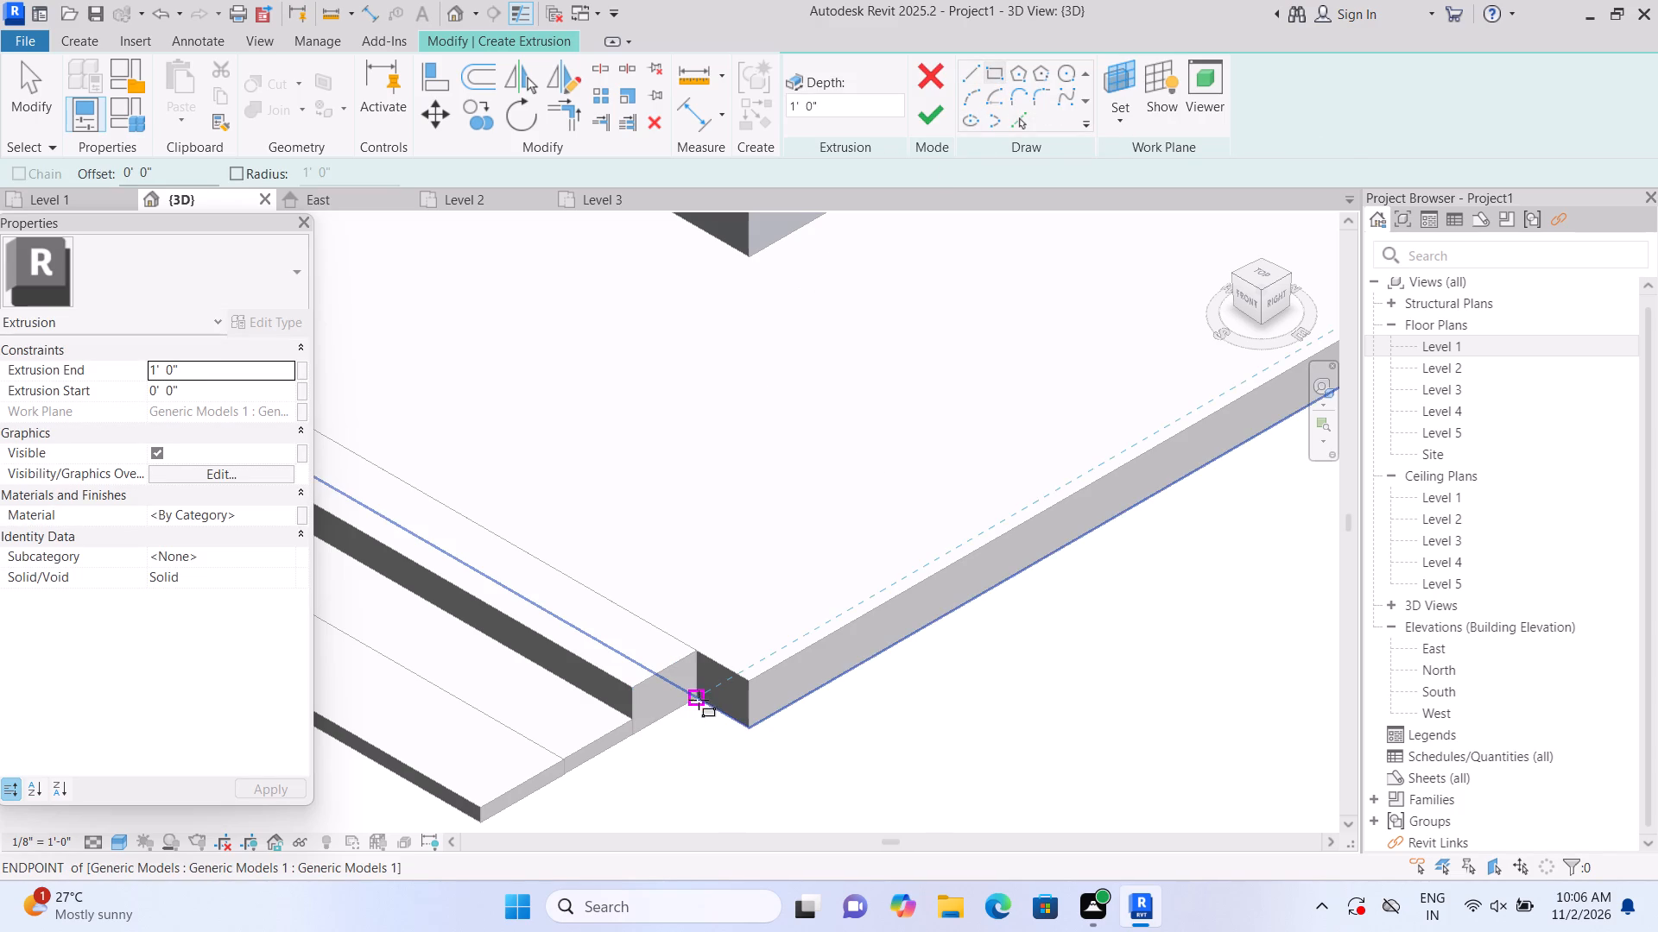
scroll(700, 702, "up", 12)
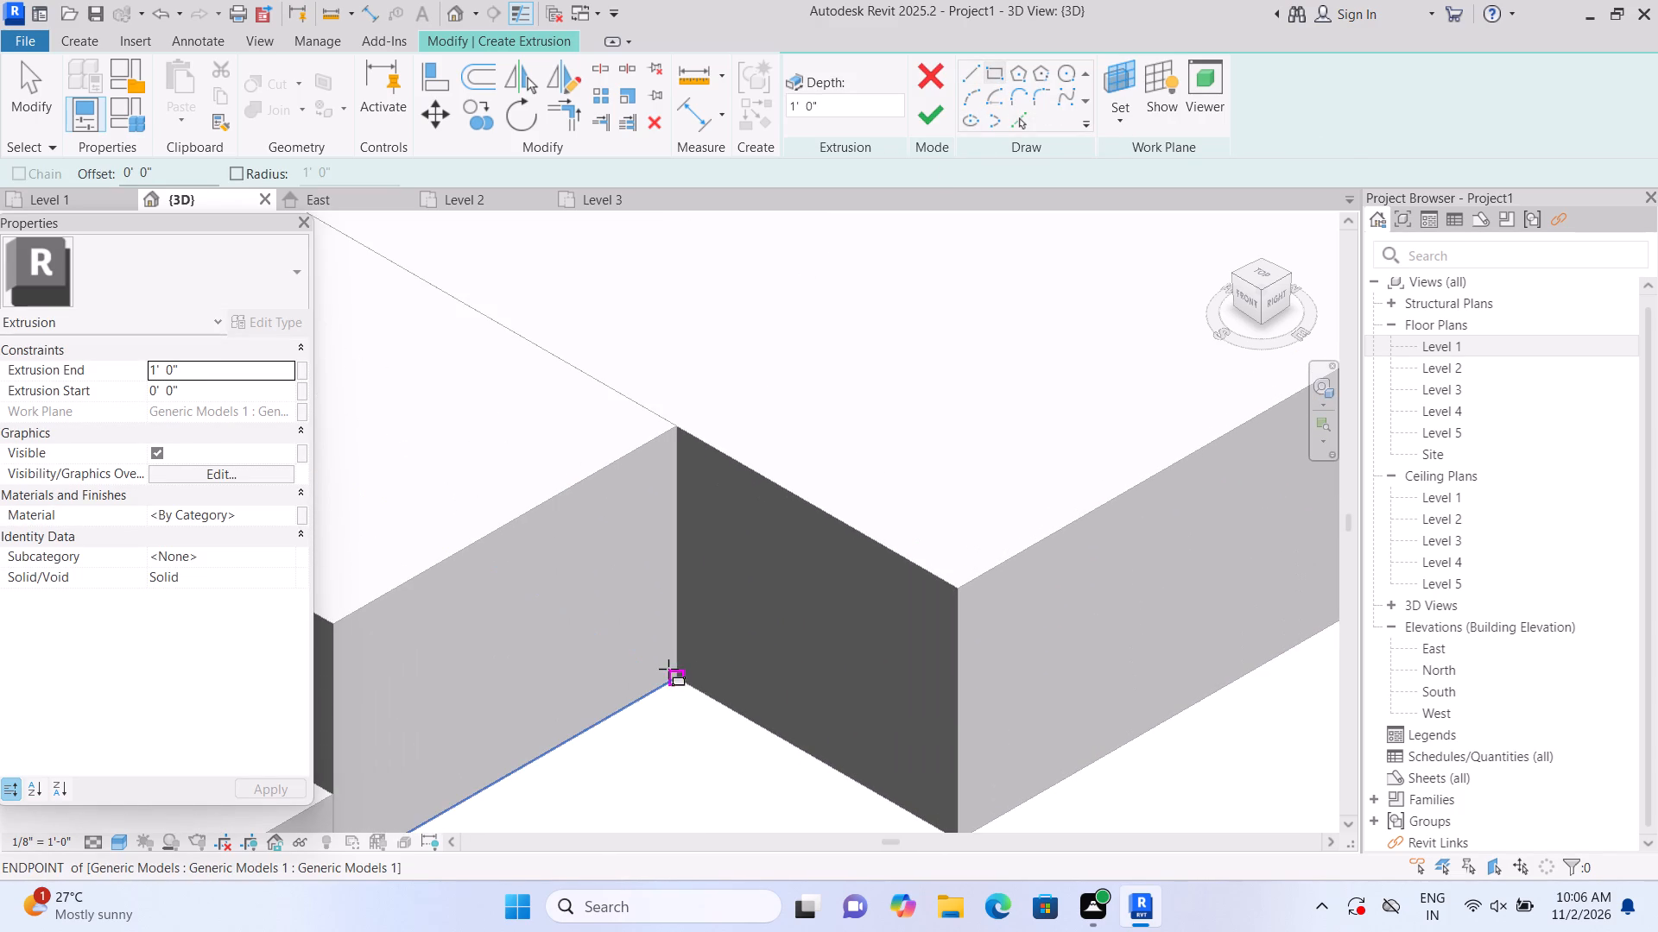
left_click(678, 677)
middle_click_drag(426, 653, 427, 653)
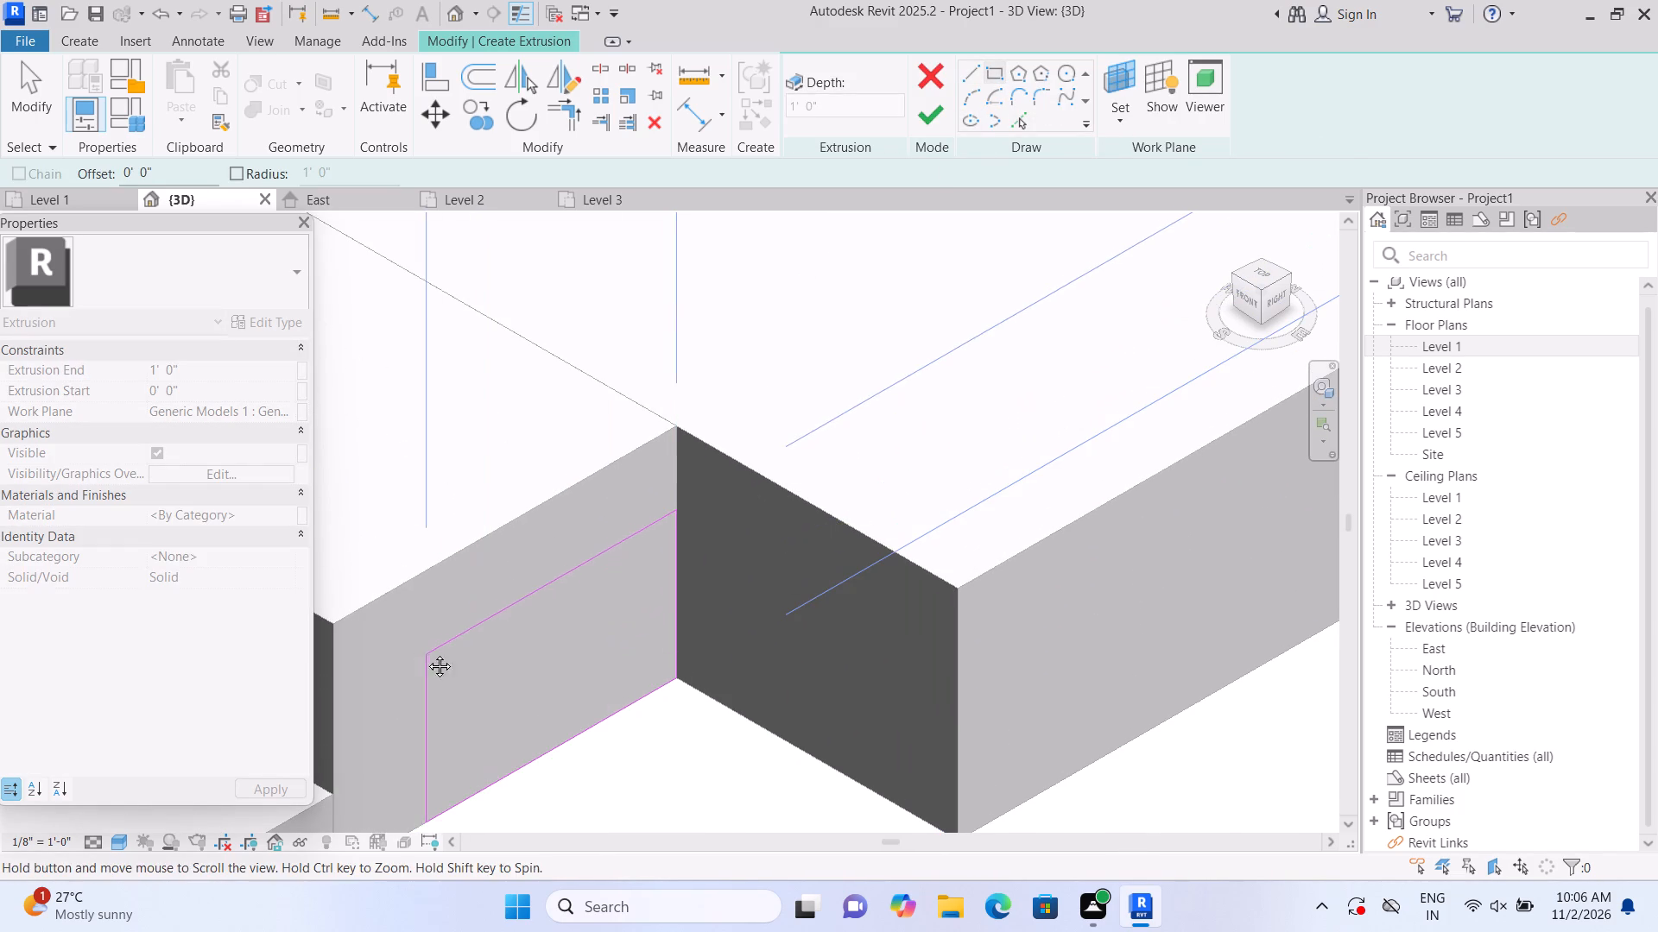
middle_click_drag(427, 653, 490, 583)
scroll(490, 583, "up", 1)
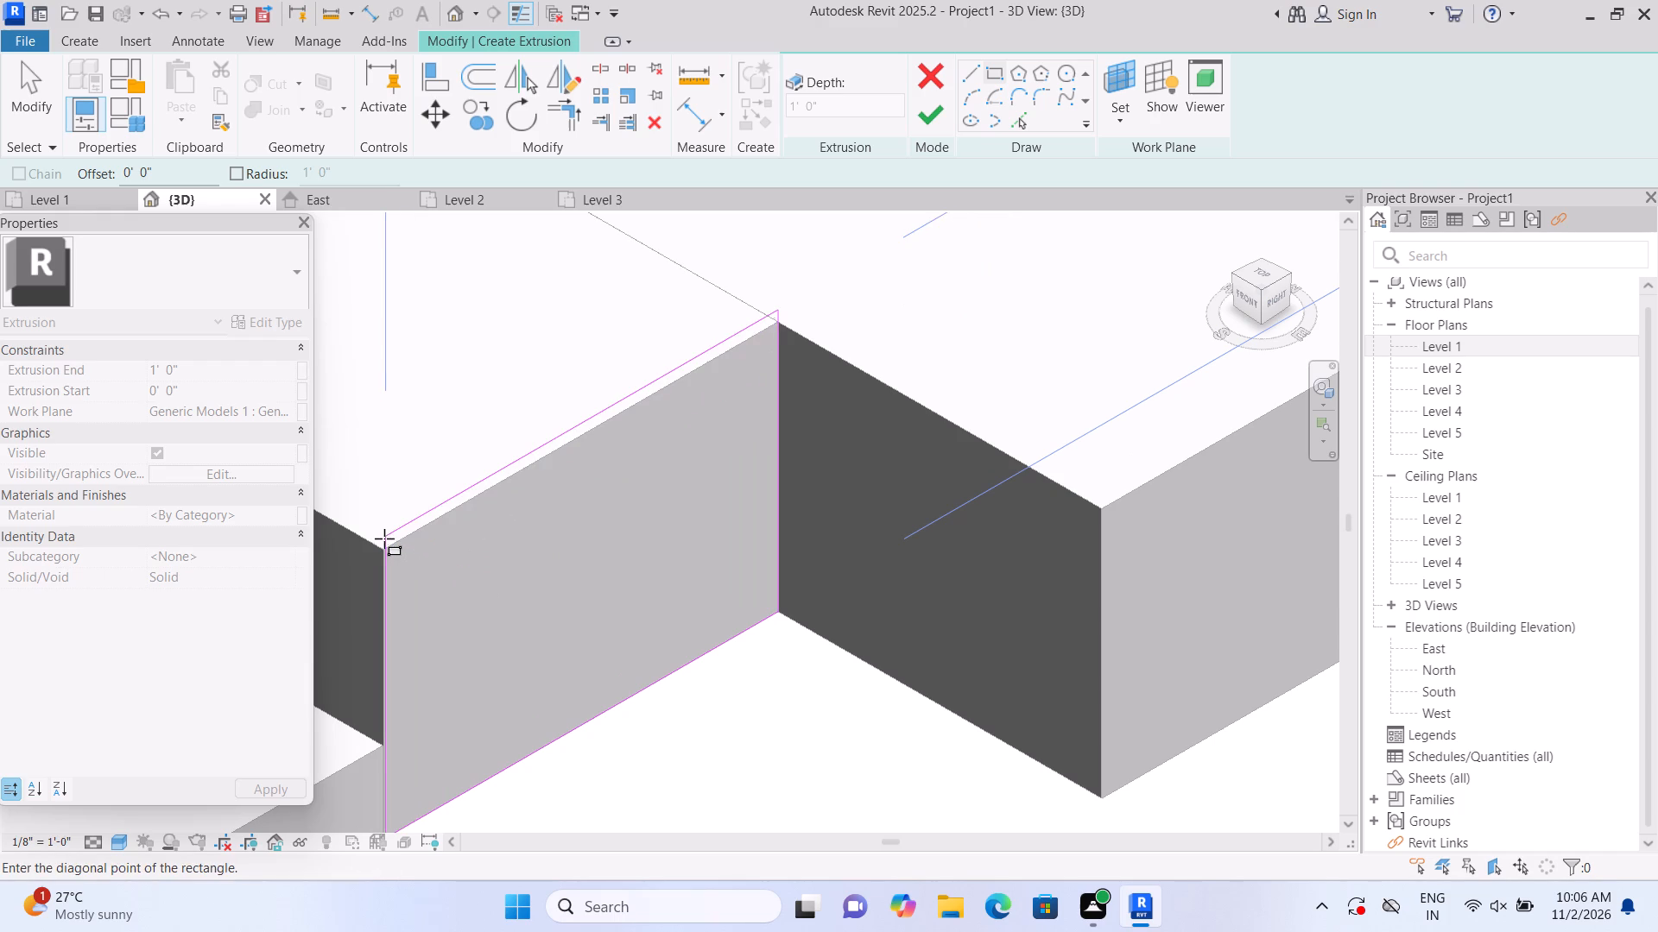
left_click(384, 546)
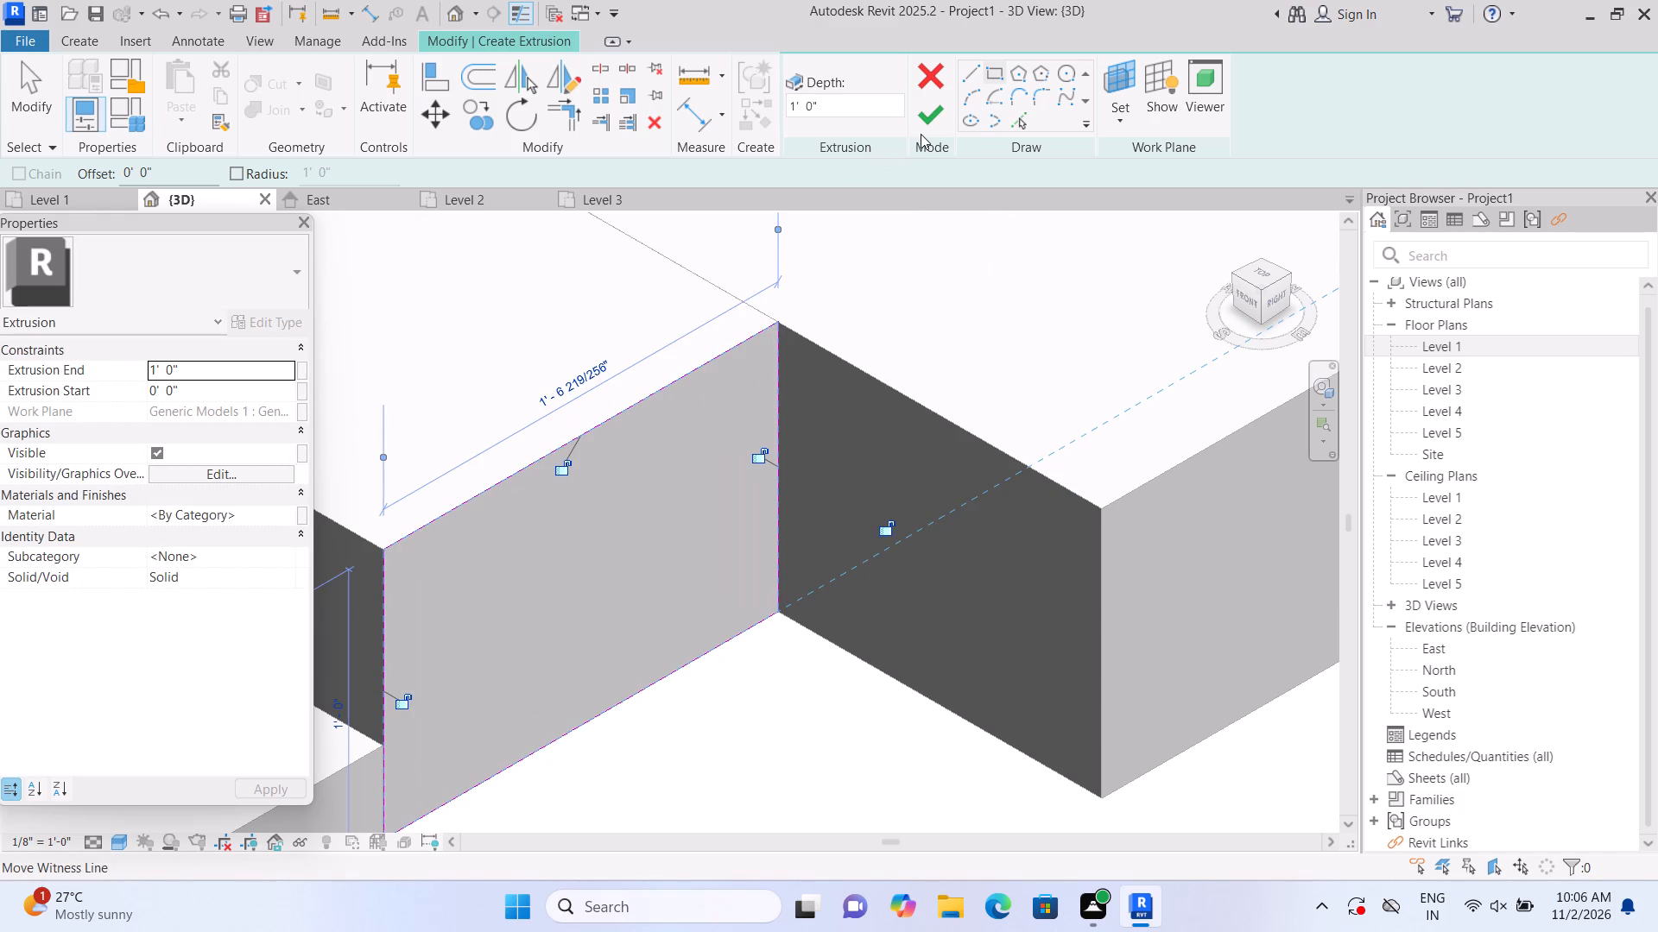
left_click(924, 130)
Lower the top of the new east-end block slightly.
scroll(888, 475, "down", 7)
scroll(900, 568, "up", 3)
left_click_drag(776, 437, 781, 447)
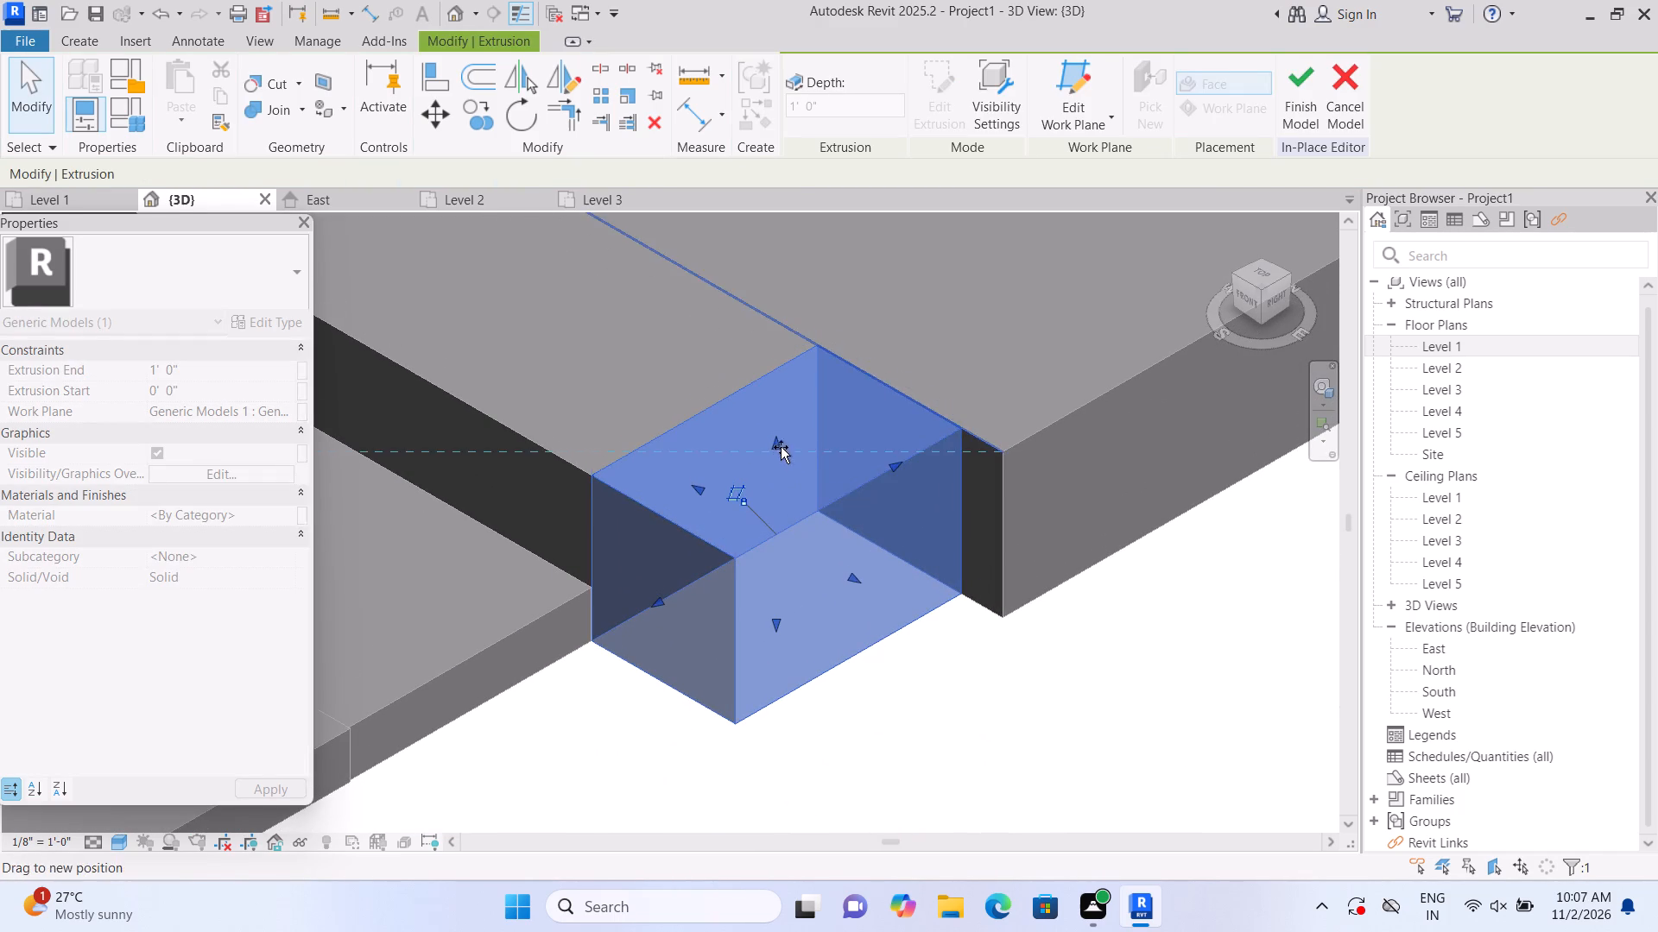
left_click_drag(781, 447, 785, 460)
Stretch the east-end block outward to a depth of 1' 3 15/32", flush with the platform's east face.
middle_click_drag(746, 733, 751, 727)
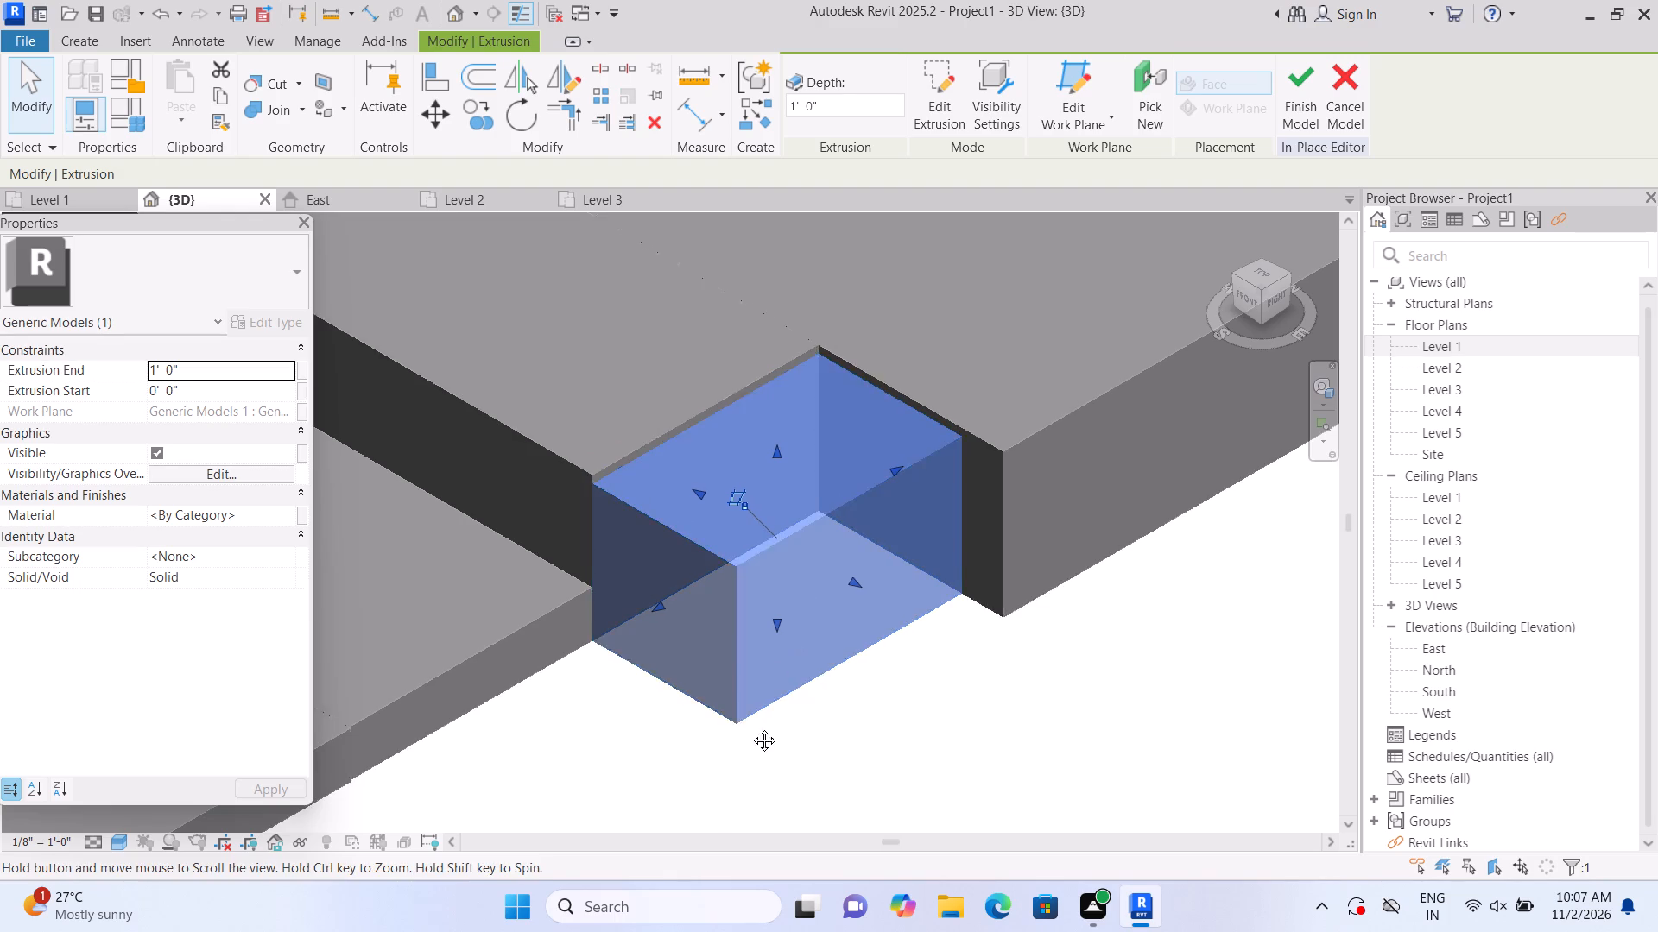
middle_click_drag(751, 727, 834, 558)
left_click_drag(944, 407, 980, 415)
left_click(999, 602)
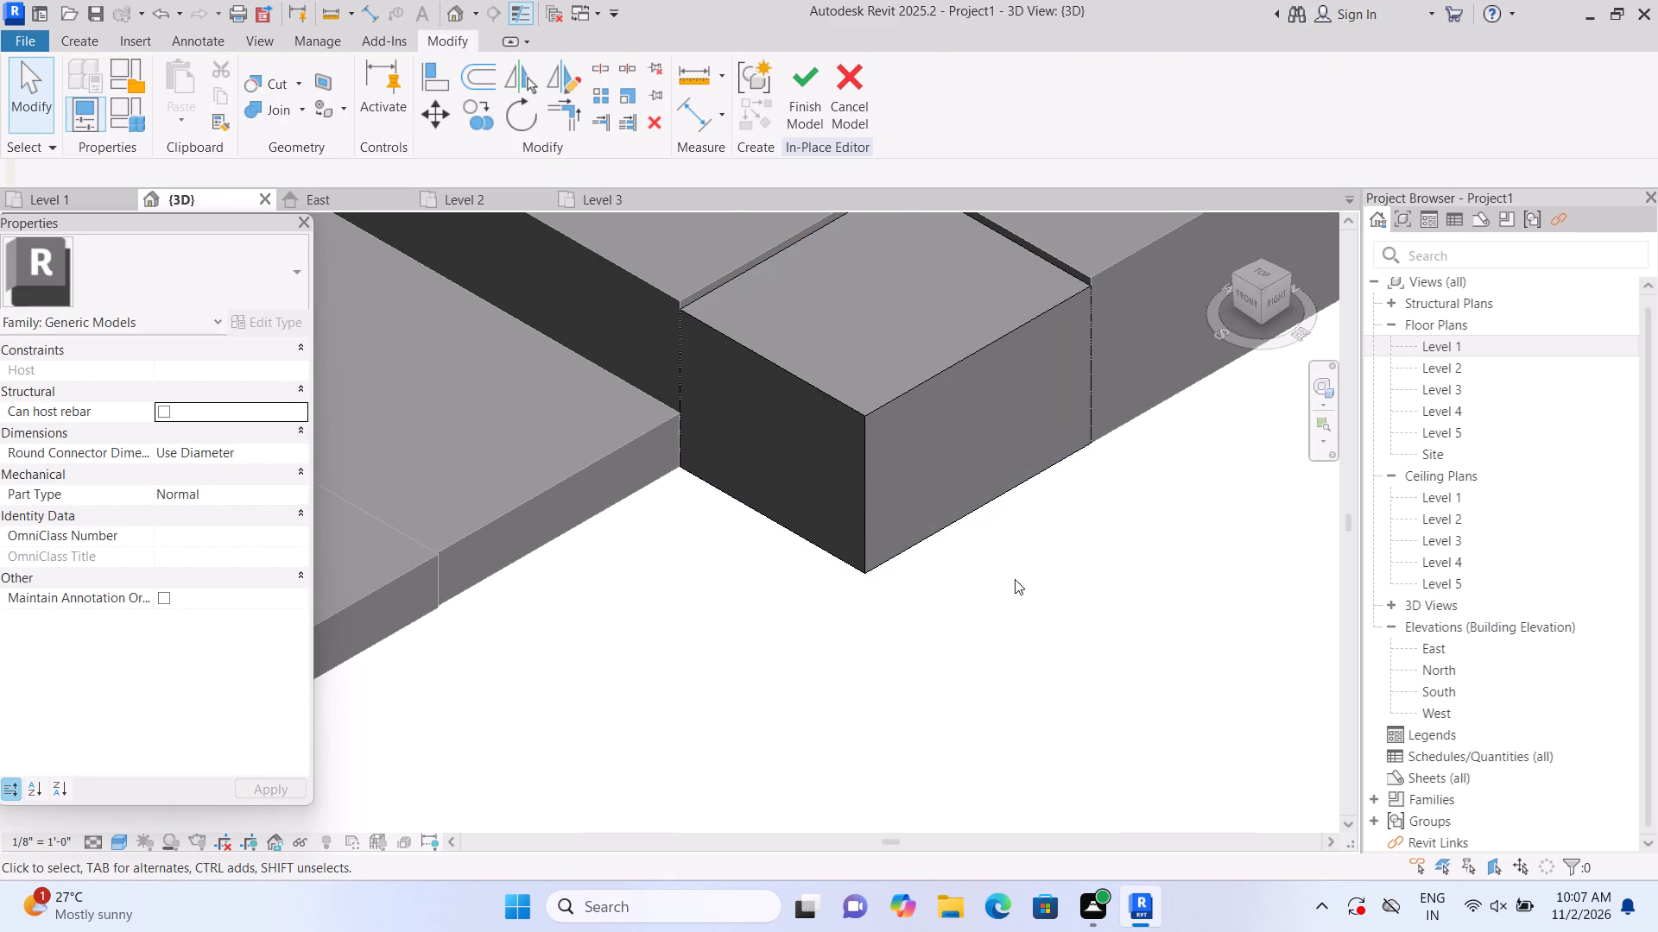
Extend the east-end block's front face forward to line up with the lowest step's front edge.
scroll(1015, 551, "up", 1)
scroll(978, 530, "down", 4)
left_click(896, 471)
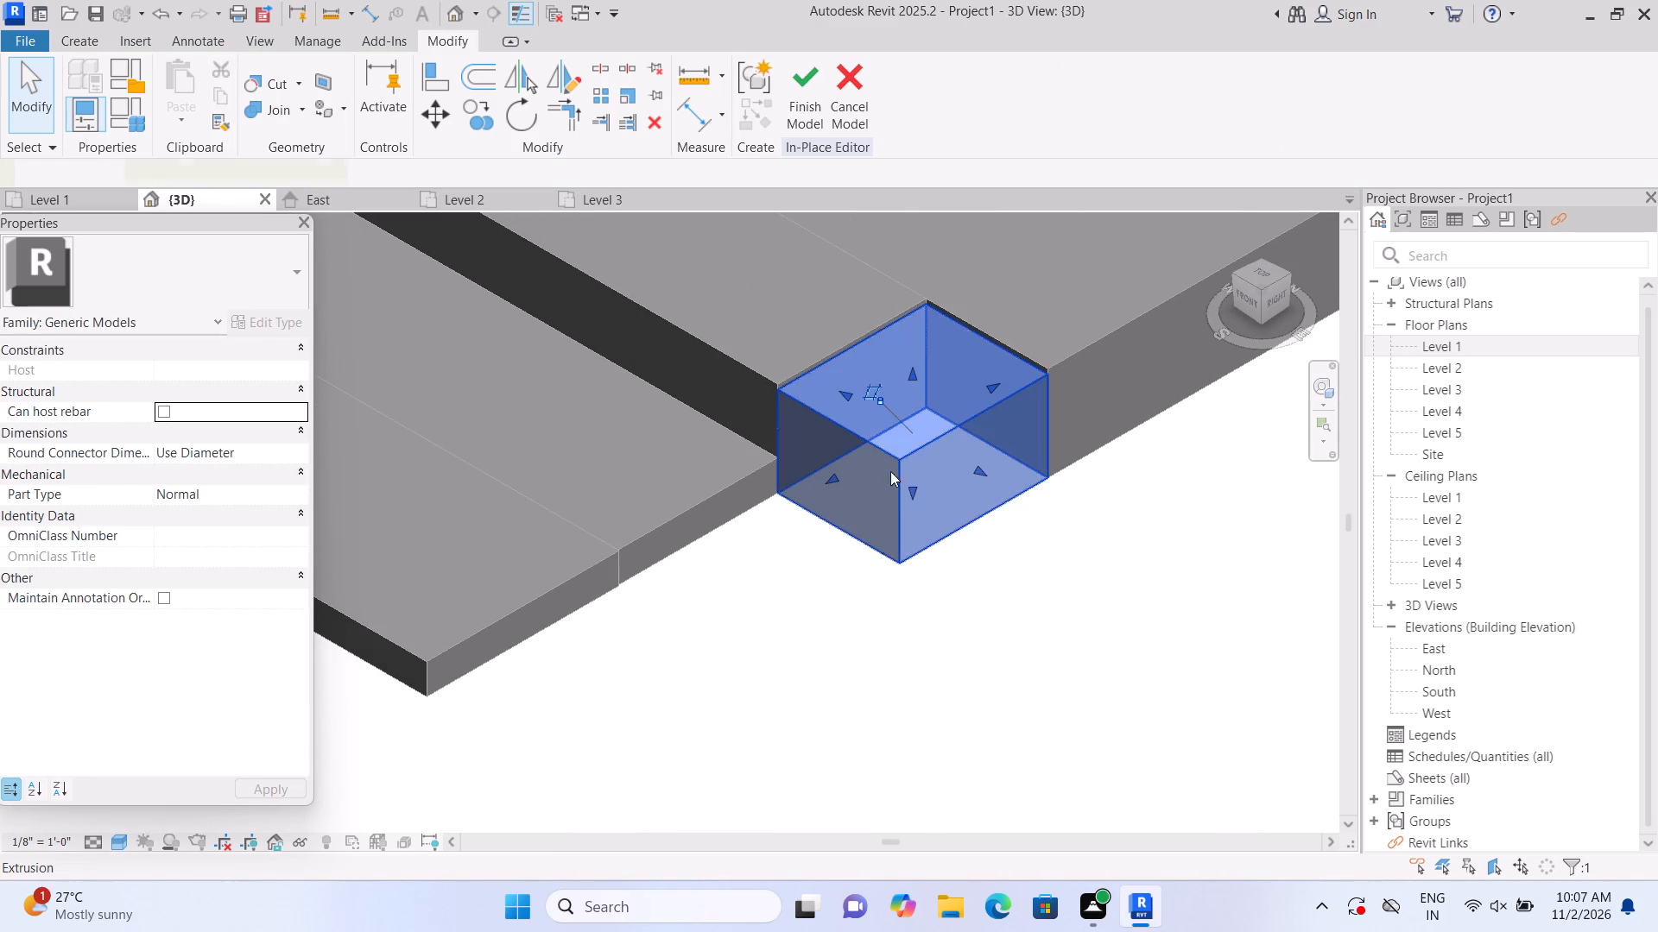
left_click_drag(829, 478, 516, 647)
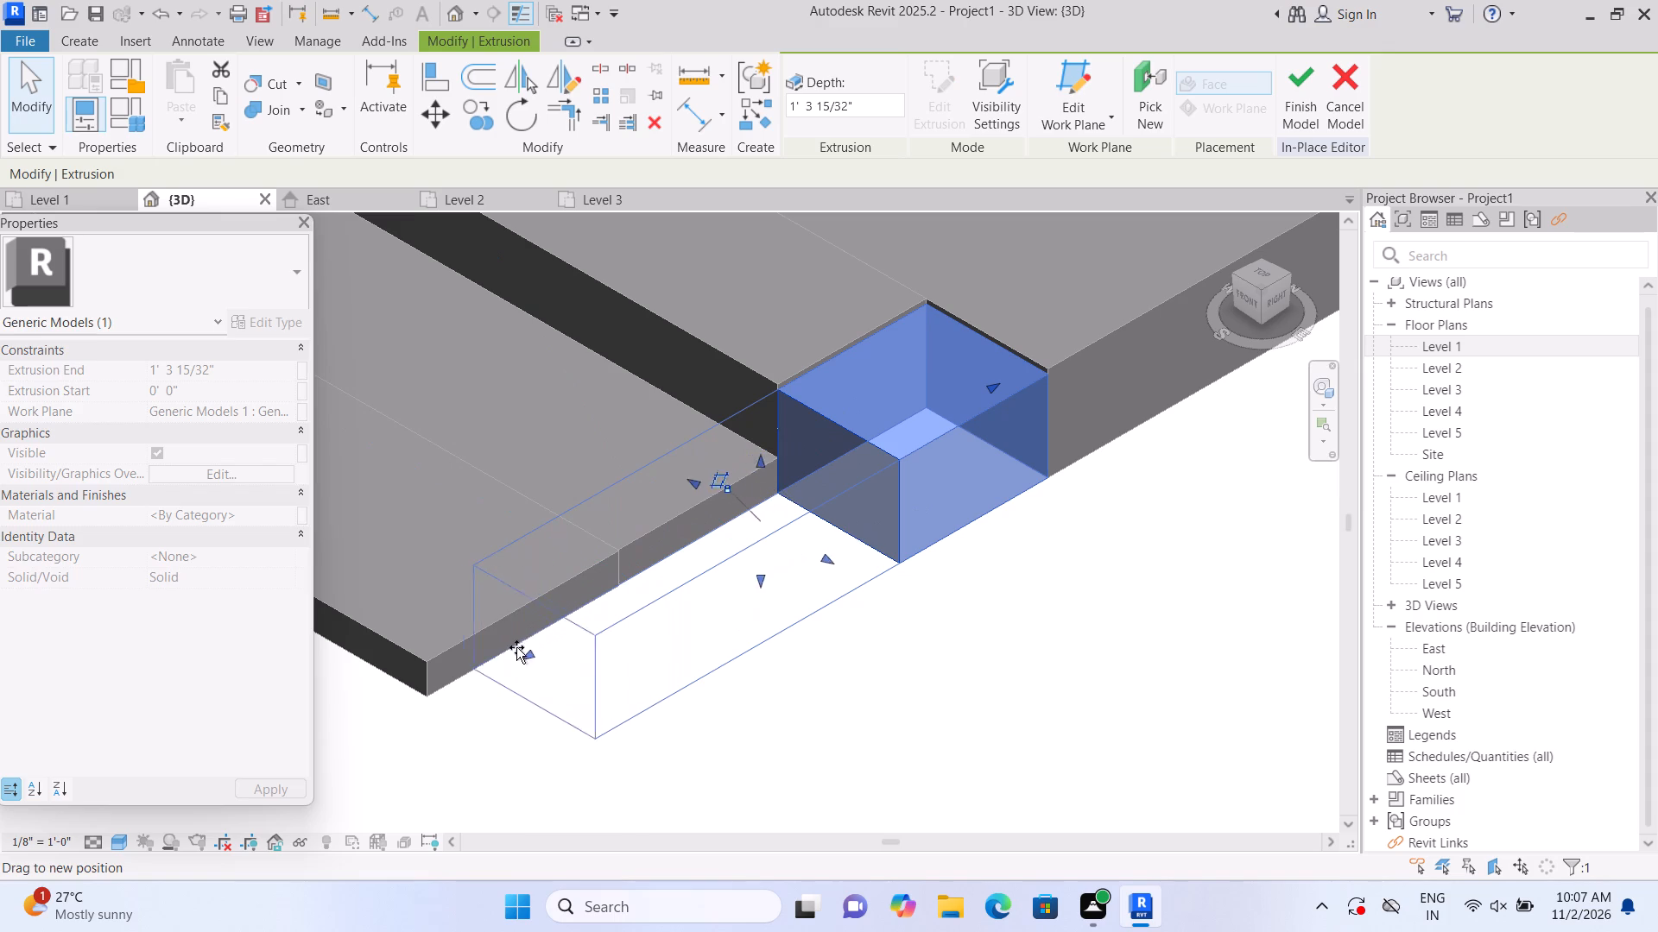
left_click_drag(516, 647, 475, 674)
left_click(442, 769)
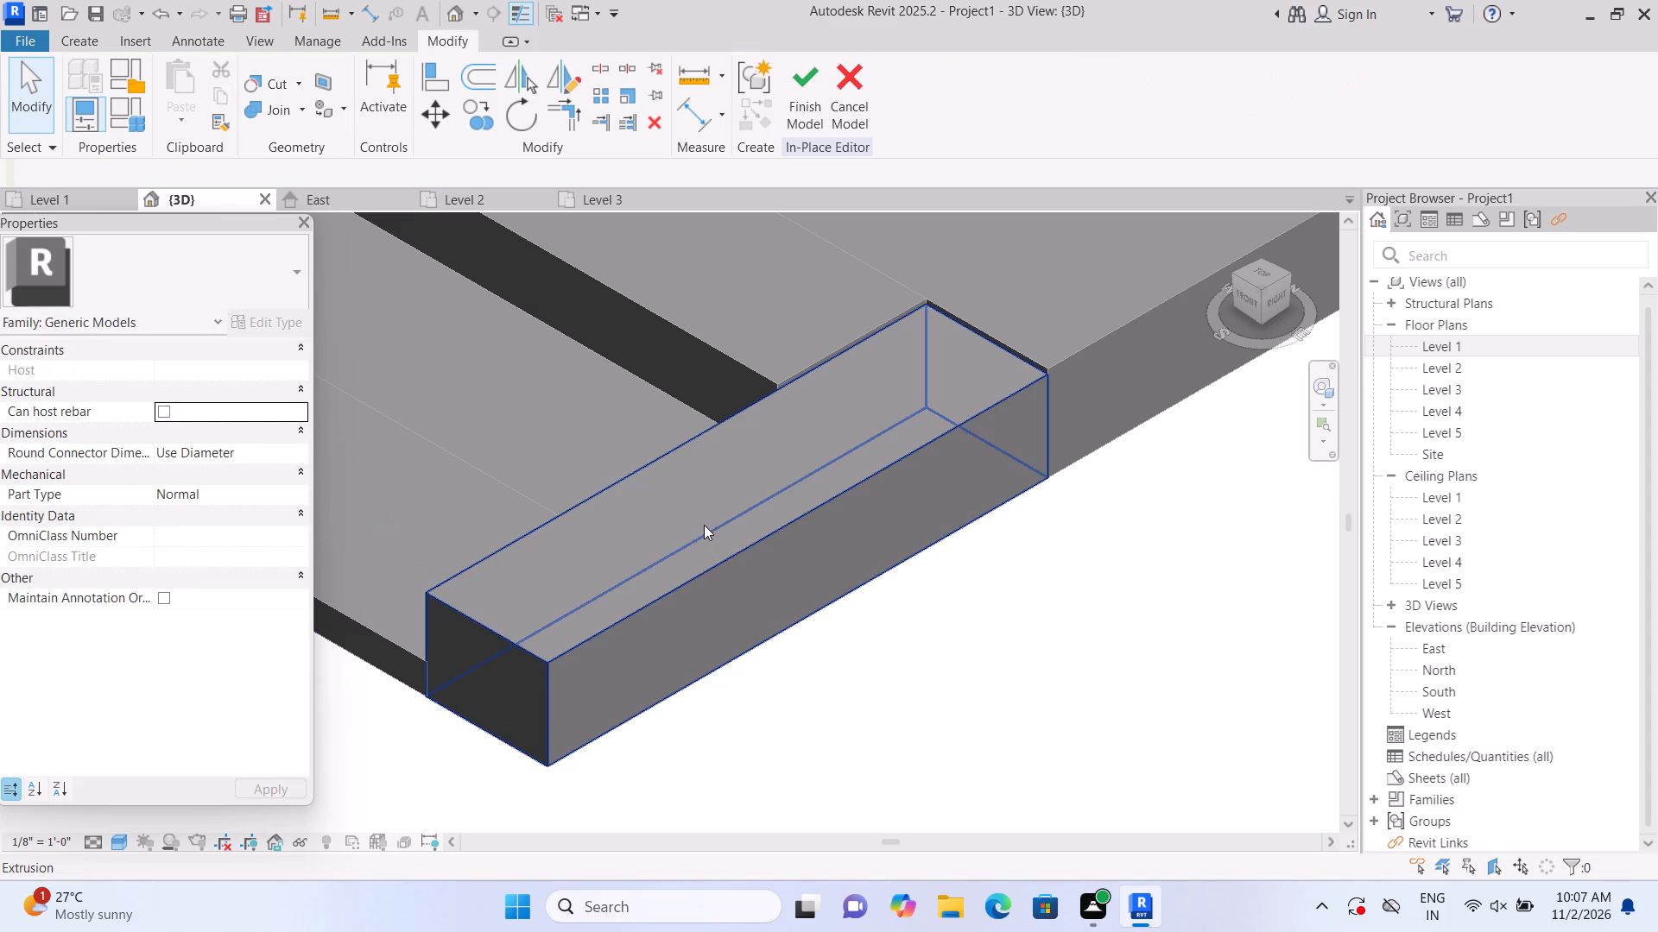
Raise the top of the east-end block above the platform surface.
left_click(706, 525)
left_click_drag(735, 470, 745, 380)
Start a second solid extrusion with the west end face of the uppermost front step picked as its work plane.
scroll(774, 425, "down", 9)
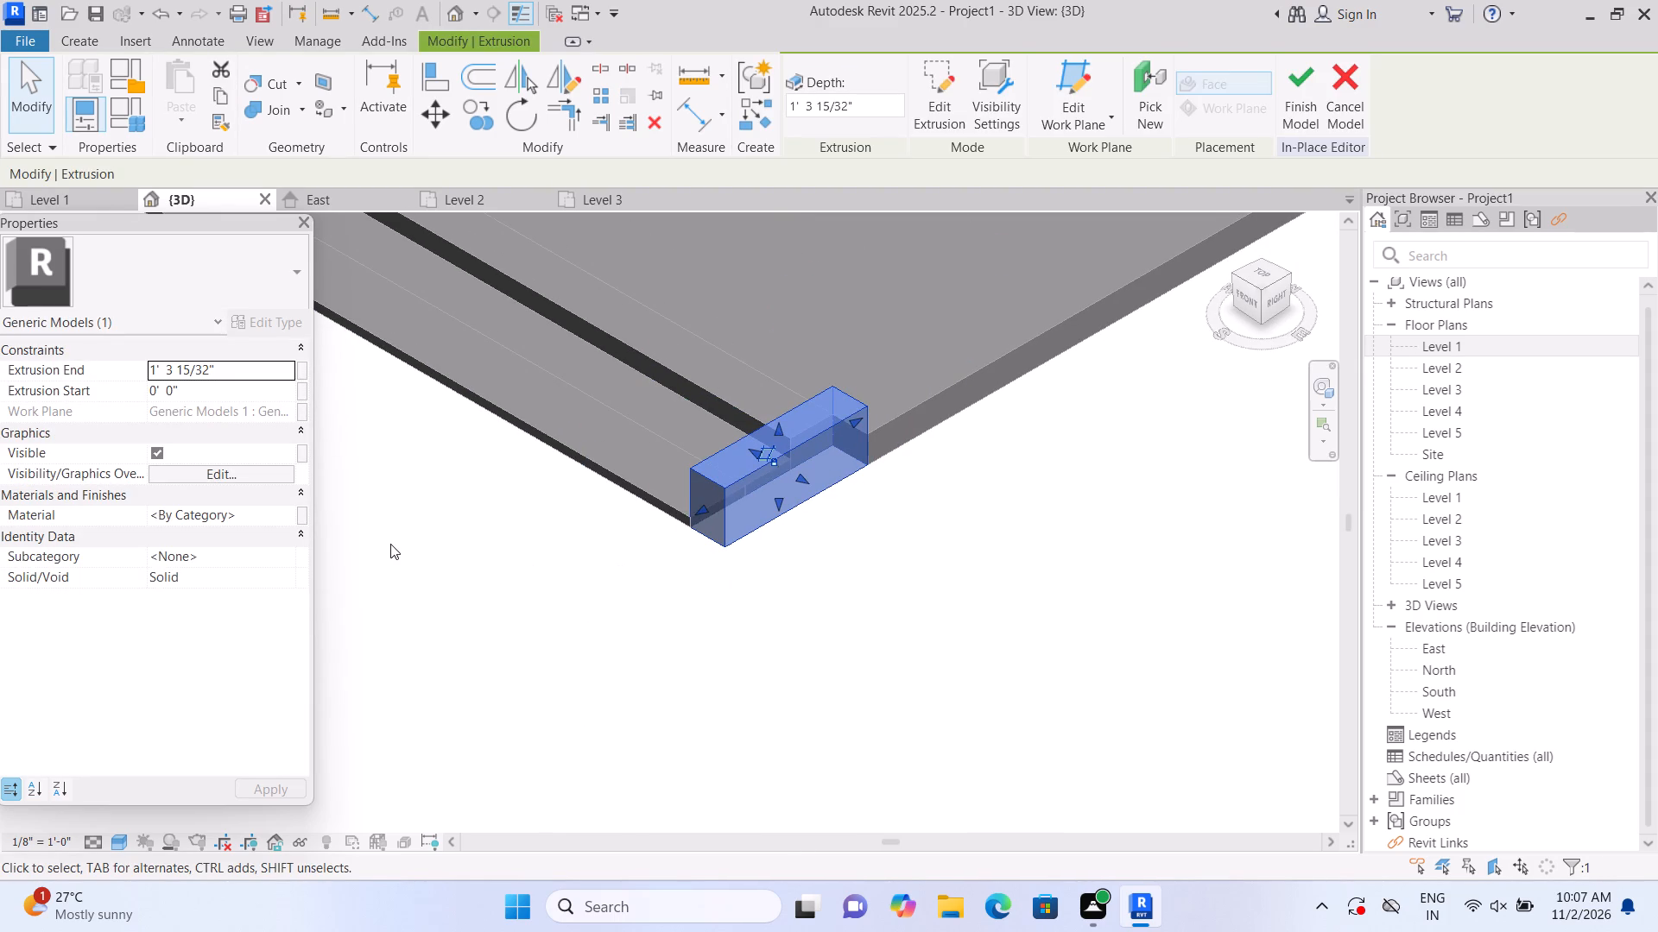
middle_click_drag(370, 554, 797, 671, "shift")
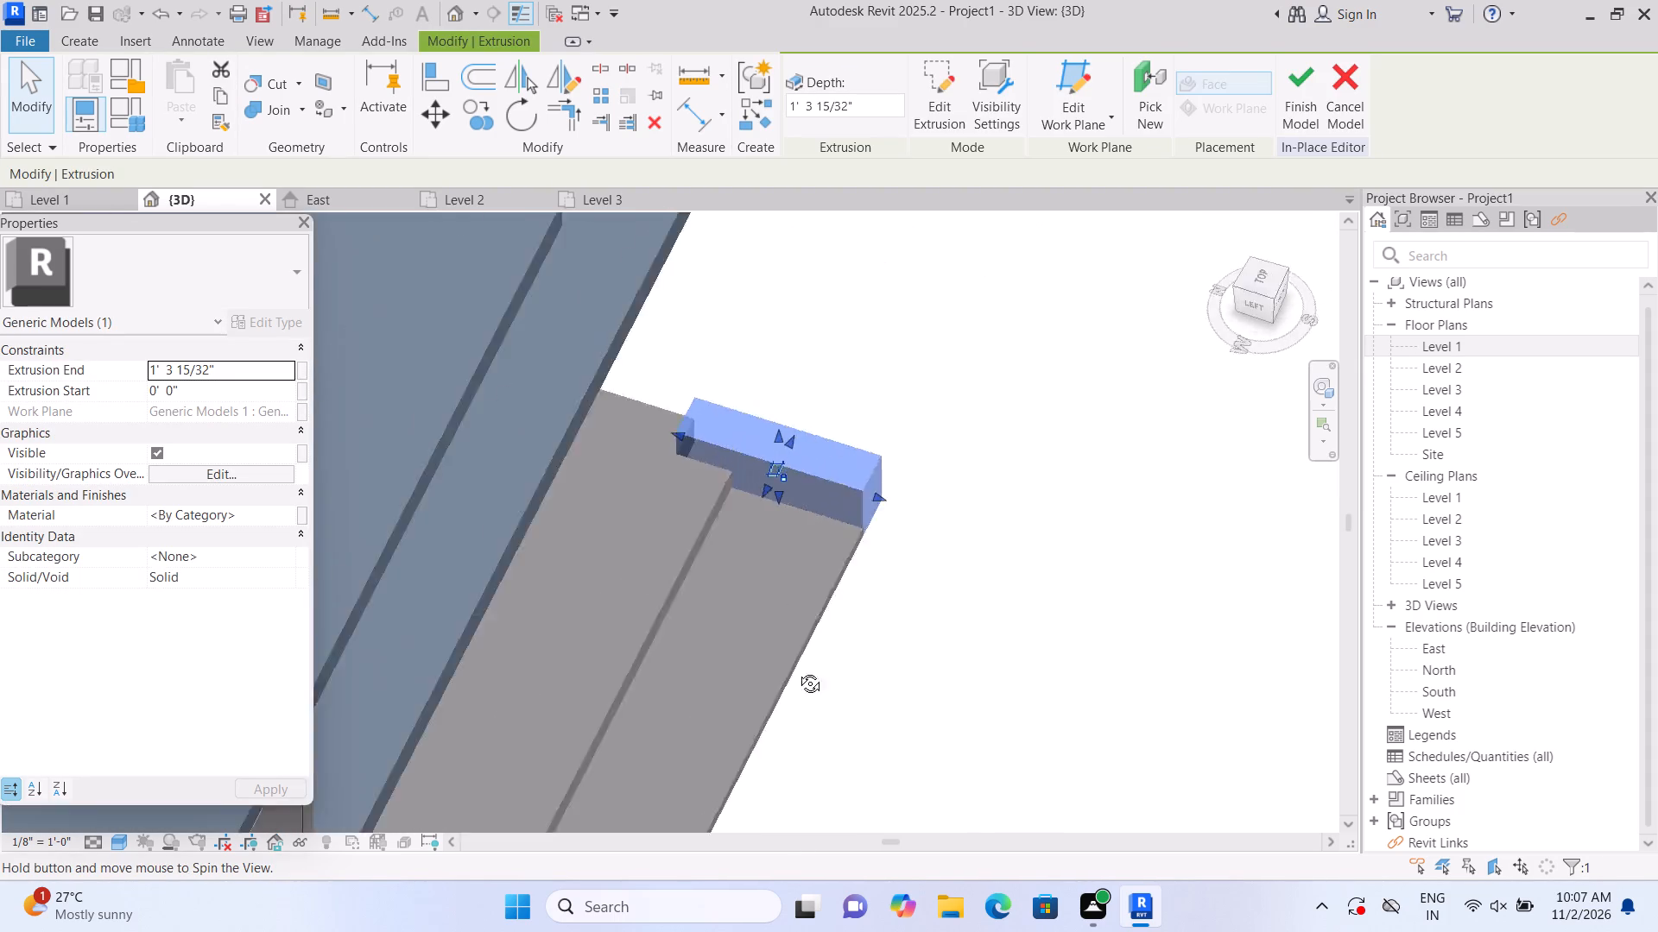
middle_click_drag(797, 671, 615, 662, "shift")
middle_click_drag(541, 674, 917, 591)
middle_click_drag(937, 590, 964, 585)
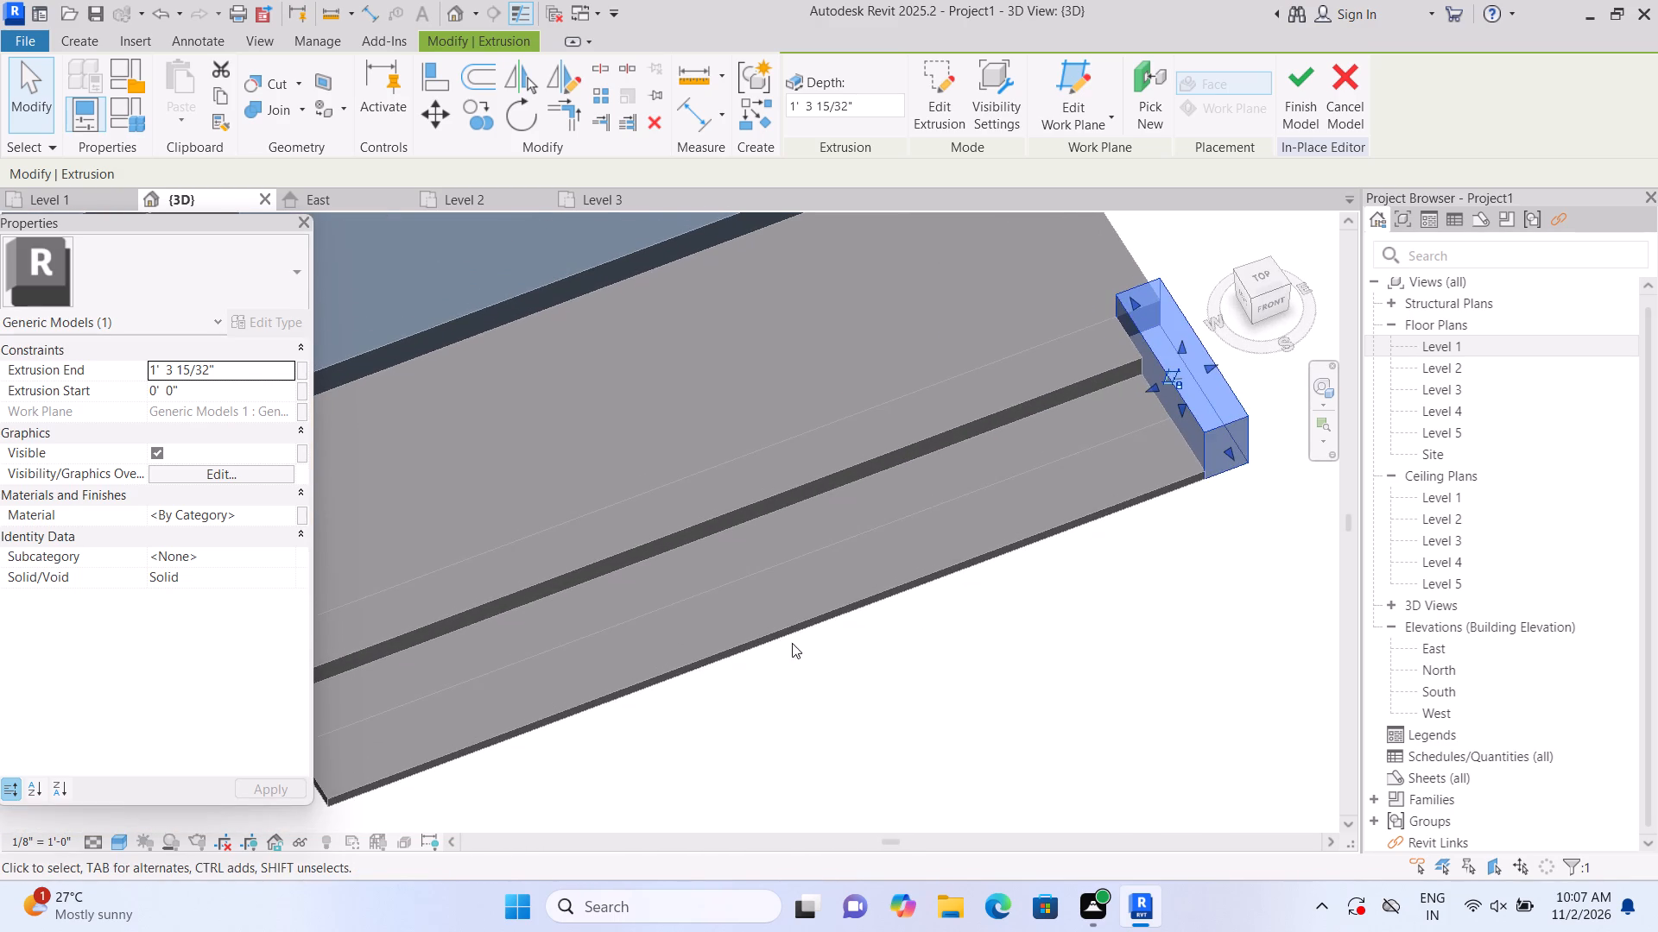
middle_click_drag(709, 671, 1110, 538)
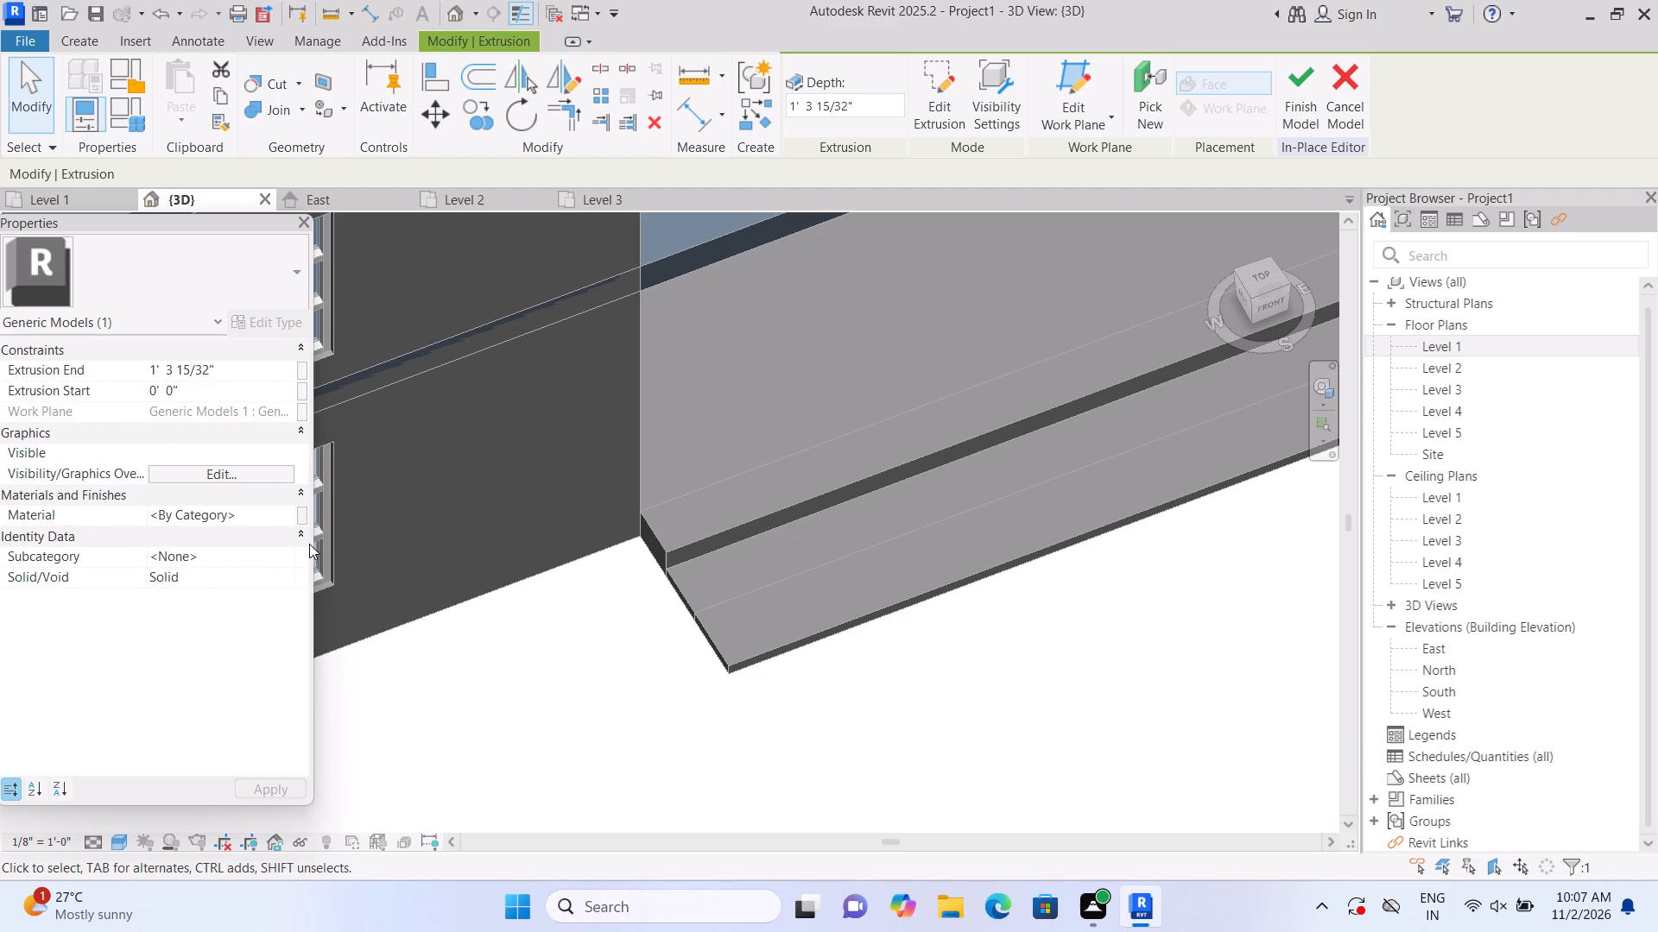
left_click(84, 35)
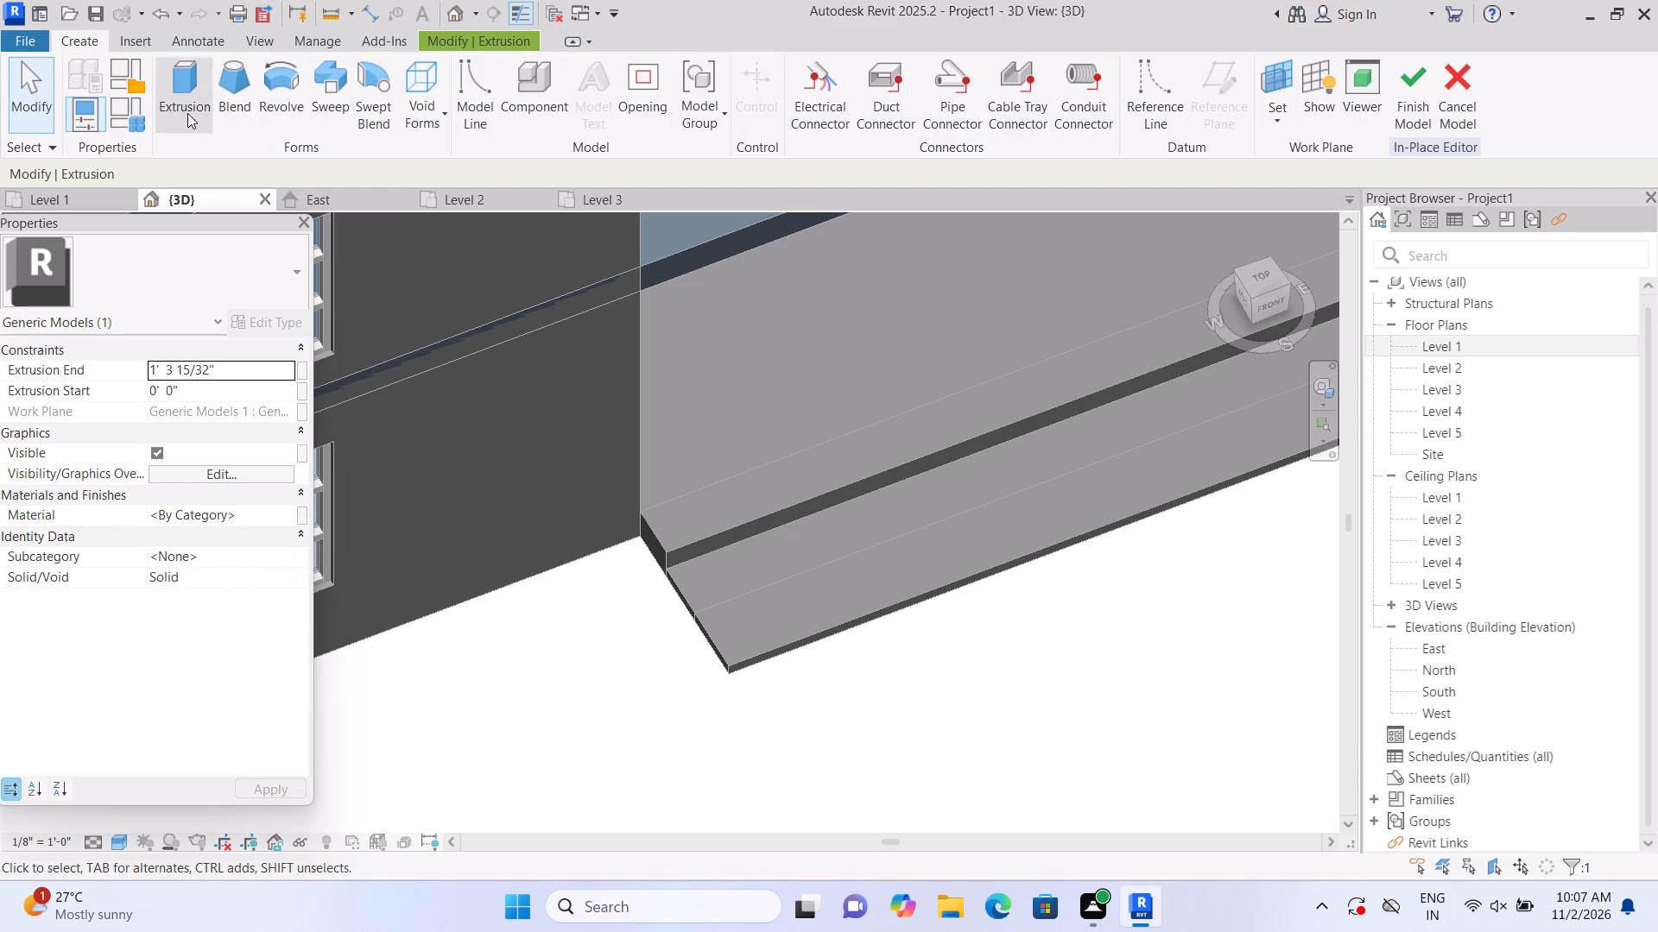
left_click(187, 113)
left_click(1123, 127)
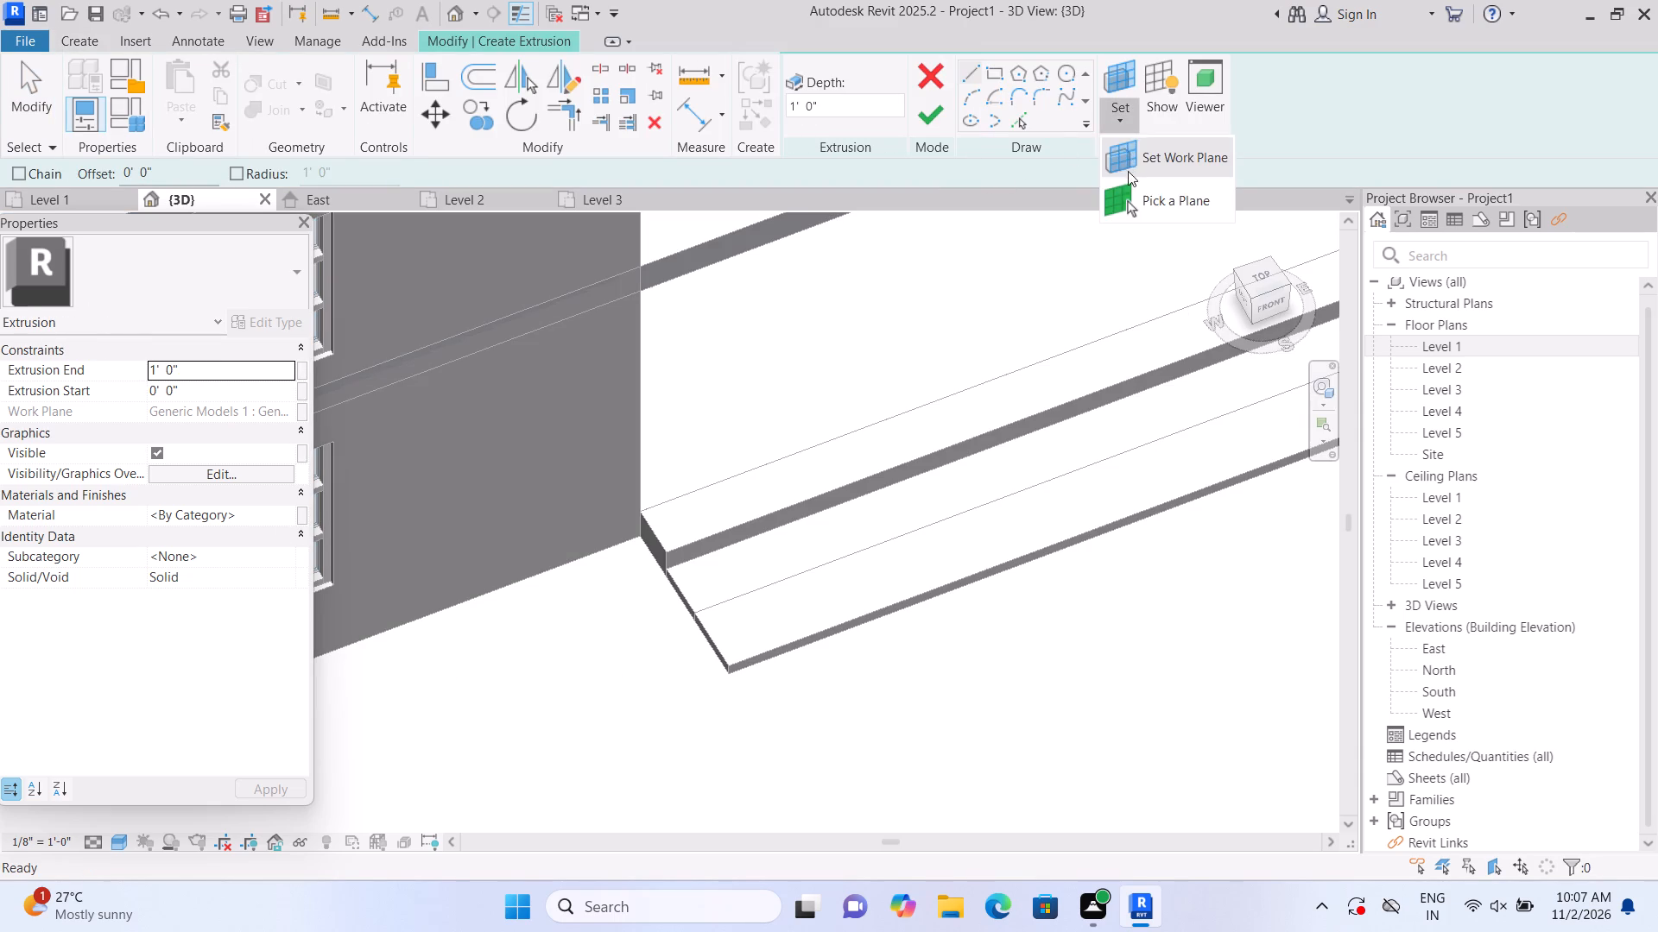
left_click(1130, 183)
middle_click_drag(477, 749, 623, 753, "shift")
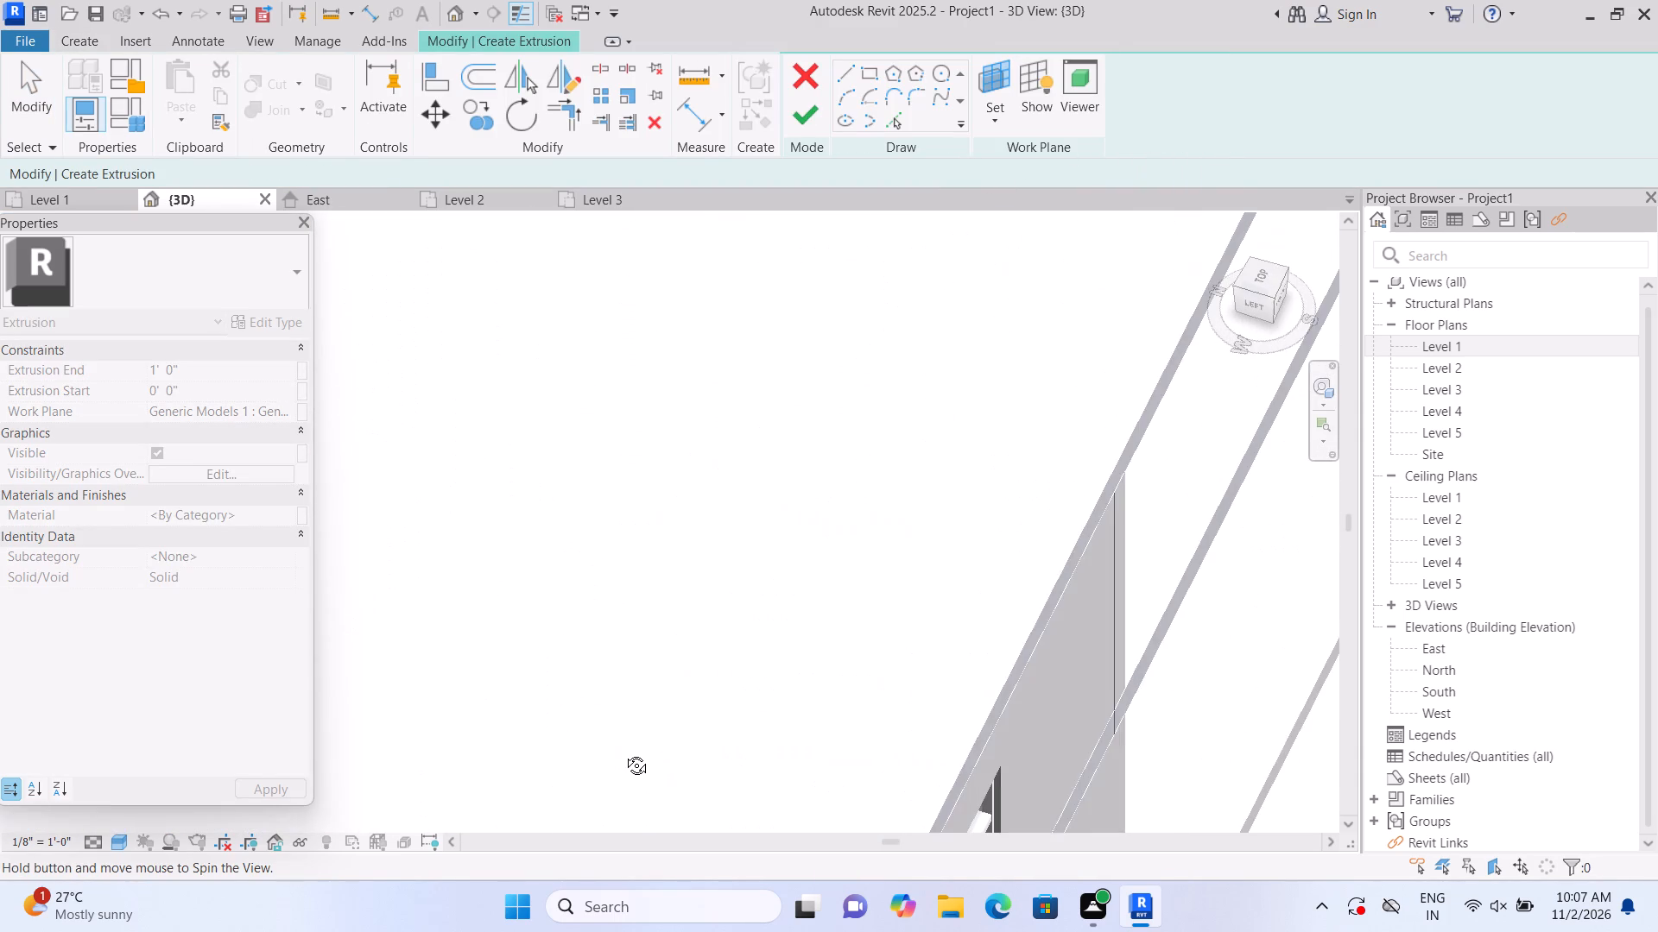
middle_click_drag(623, 753, 623, 753, "shift")
scroll(959, 857, "up", 1)
middle_click_drag(923, 801, 725, 507)
middle_click_drag(901, 702, 832, 686)
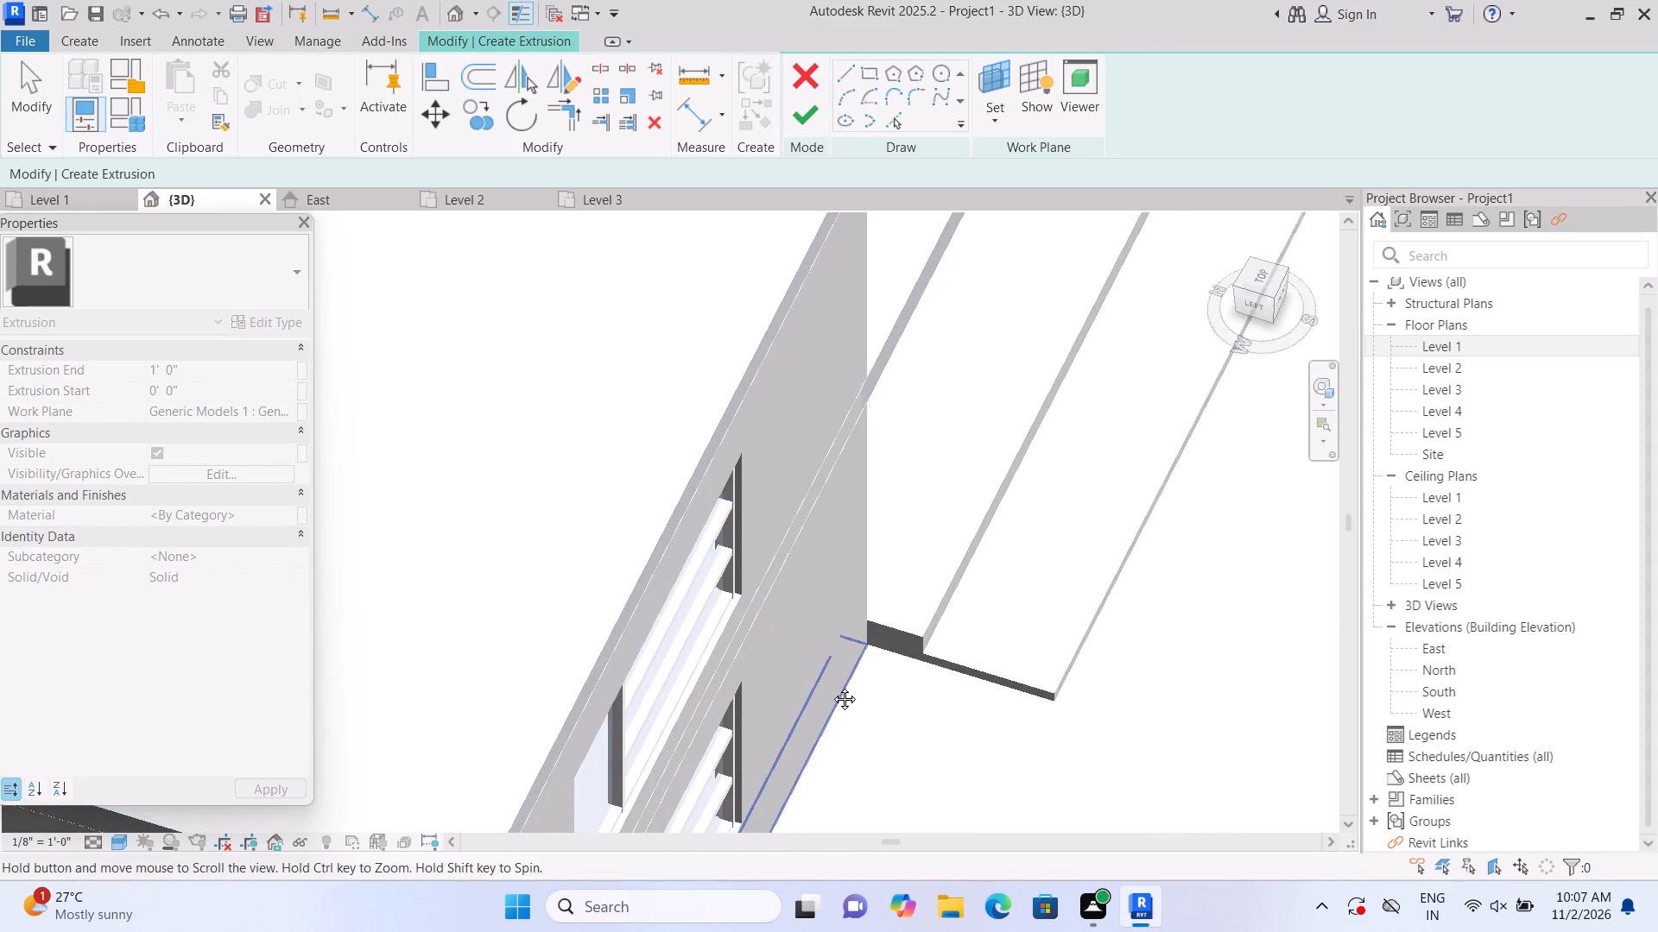
middle_click_drag(832, 686, 829, 686)
middle_click_drag(852, 715, 793, 684, "shift")
scroll(332, 230, "up", 2)
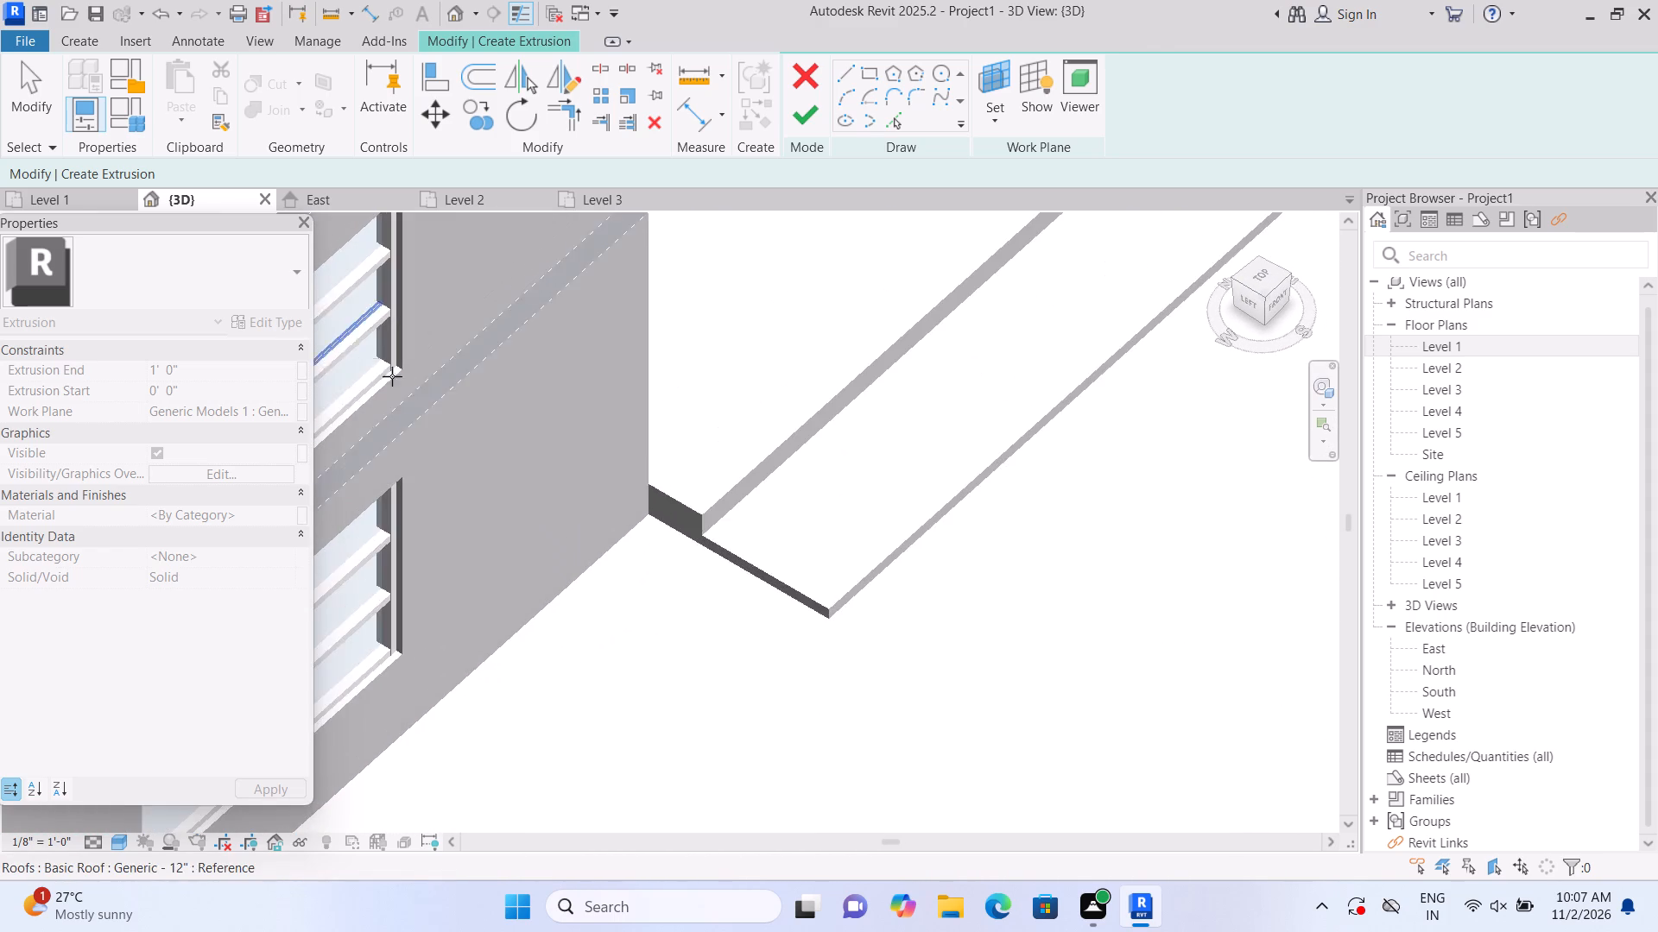
scroll(506, 407, "up", 1)
scroll(636, 560, "up", 1)
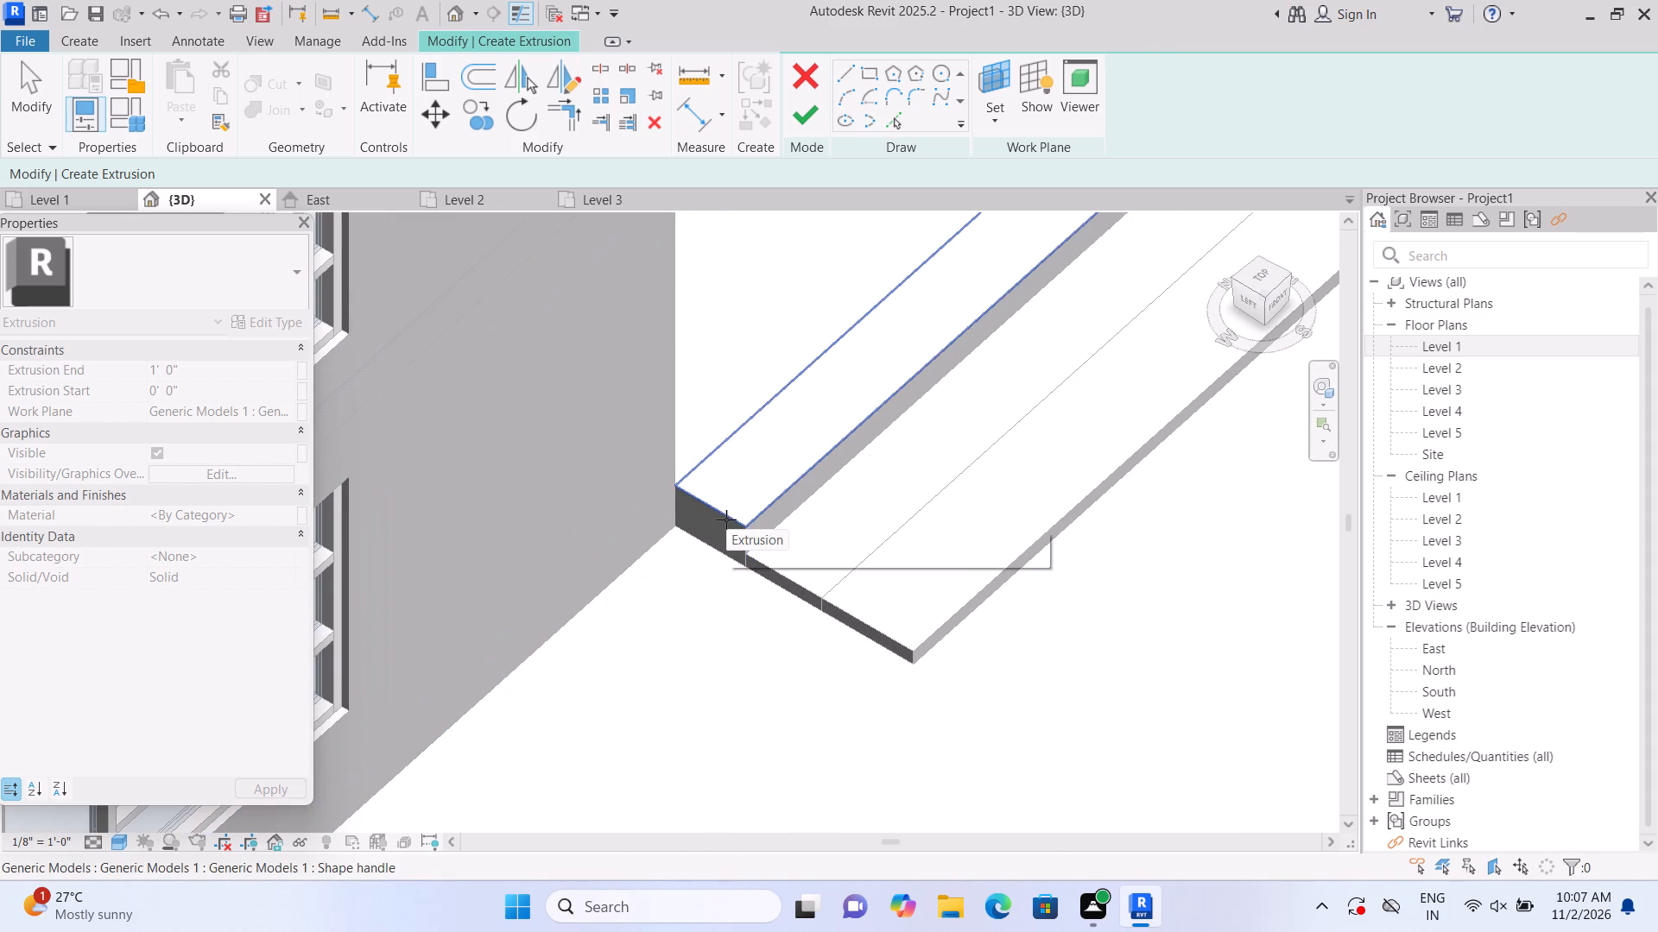
left_click(718, 532)
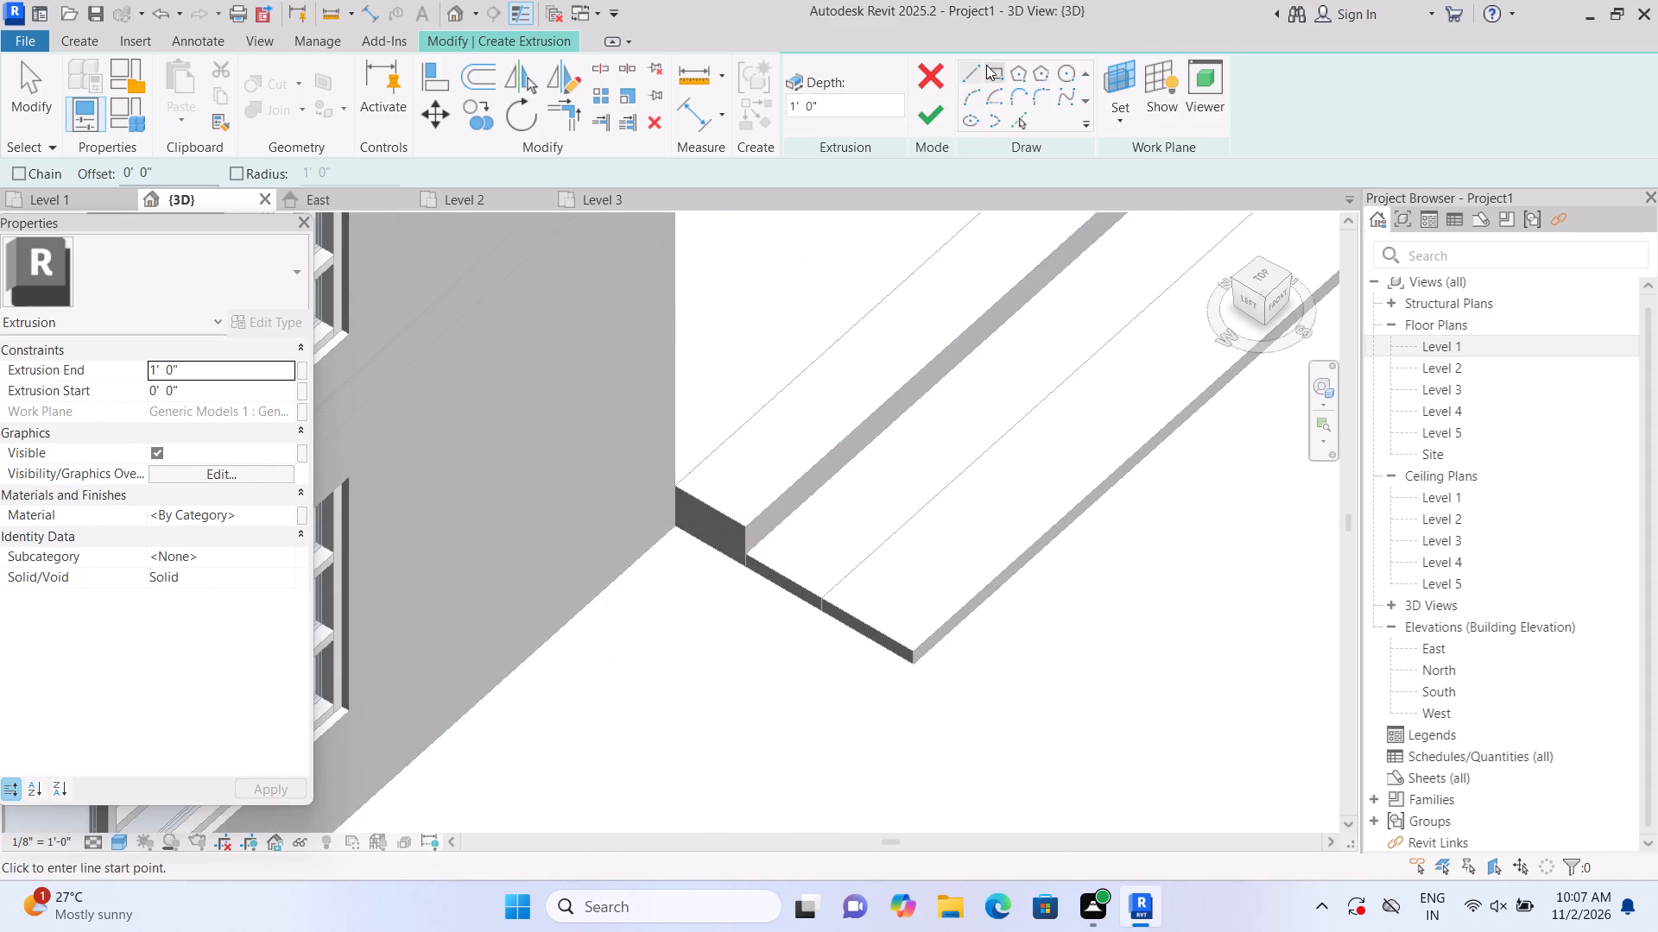
Trace the west end face with a rectangle about 1' 6 219/256" wide and 1' high, and extrude it 1' 0".
left_click(990, 65)
scroll(643, 515, "up", 3)
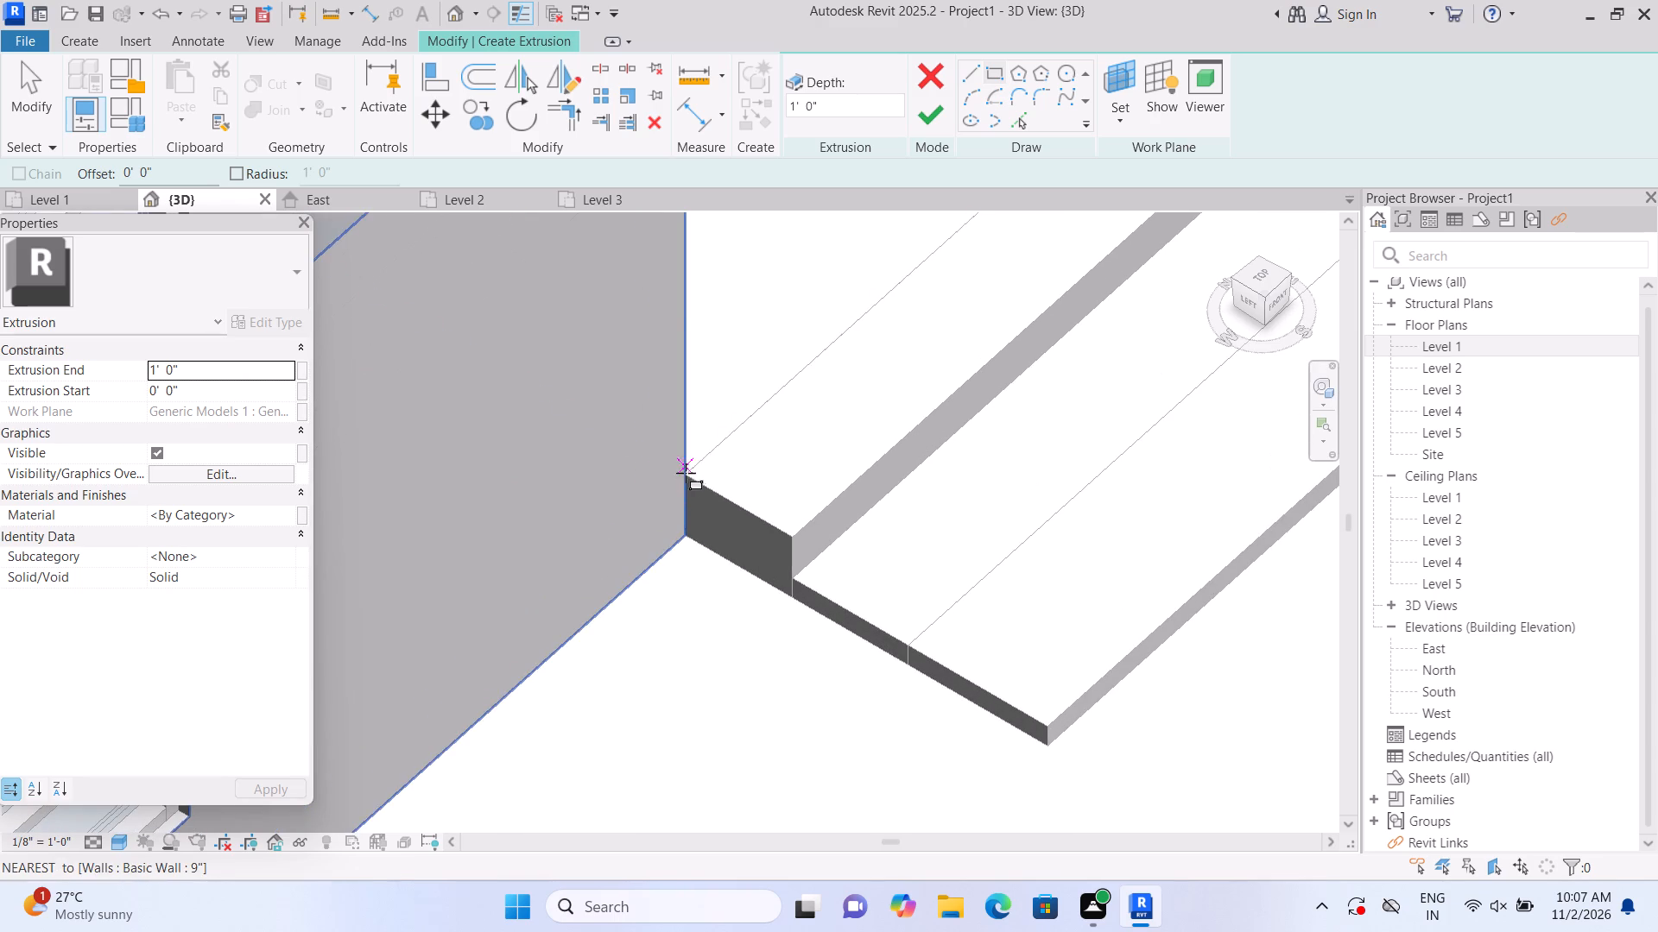
left_click(687, 477)
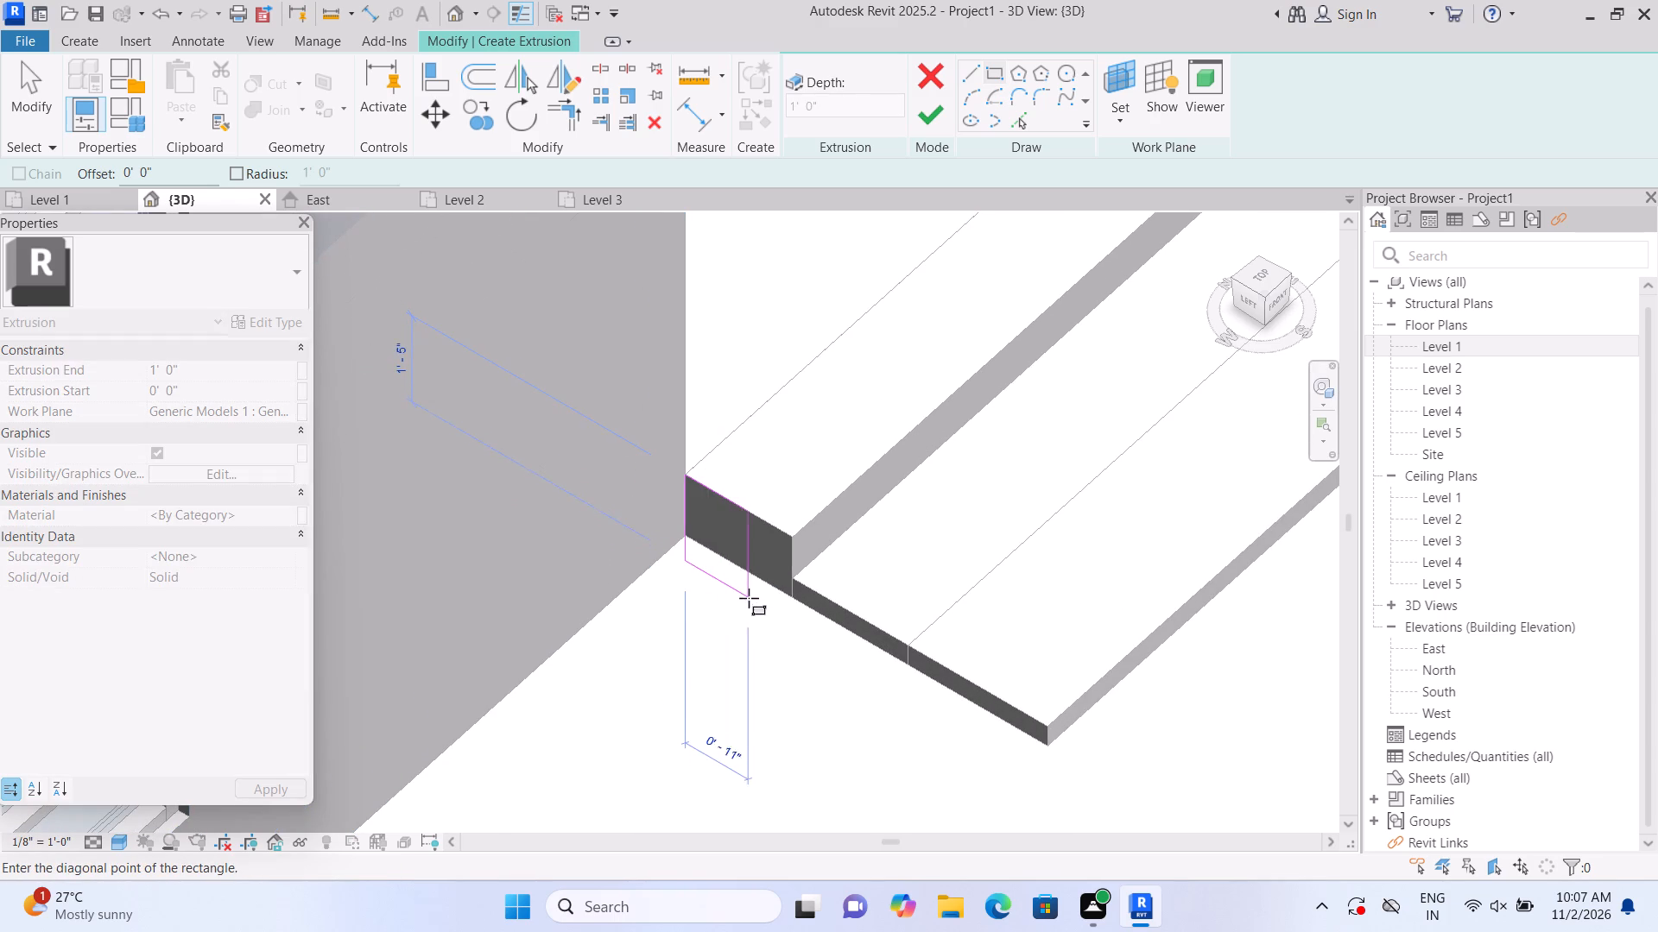
left_click(796, 601)
left_click(930, 116)
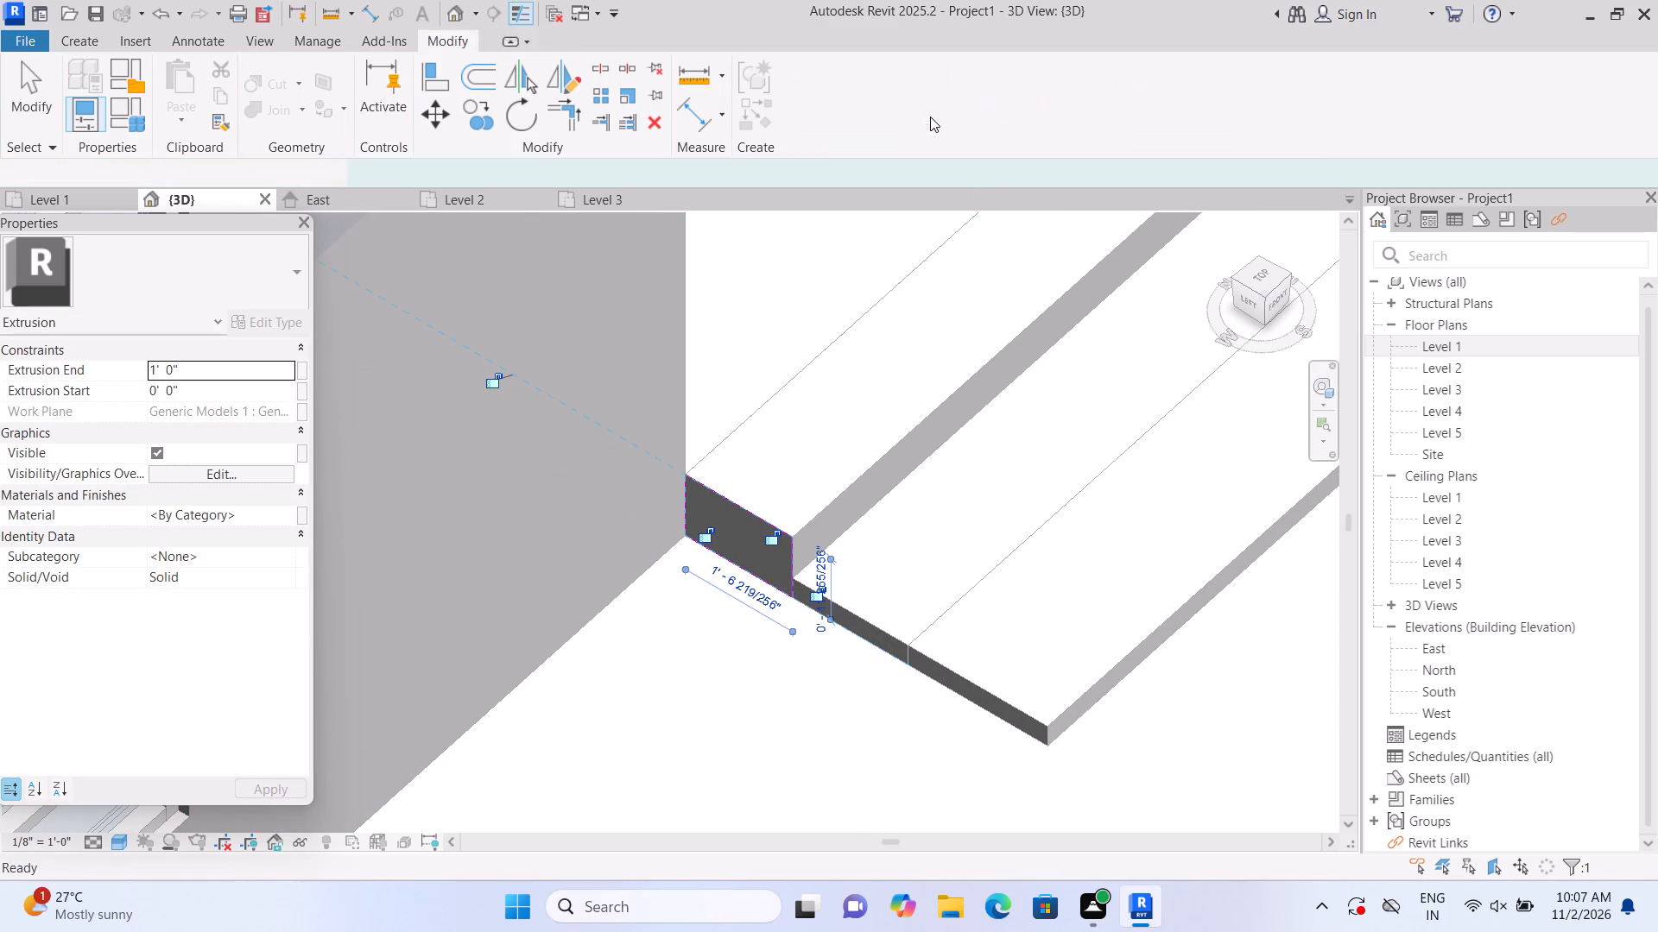
Extend the west-end block's front face forward to line up with the lowest step's front edge.
scroll(799, 614, "down", 4)
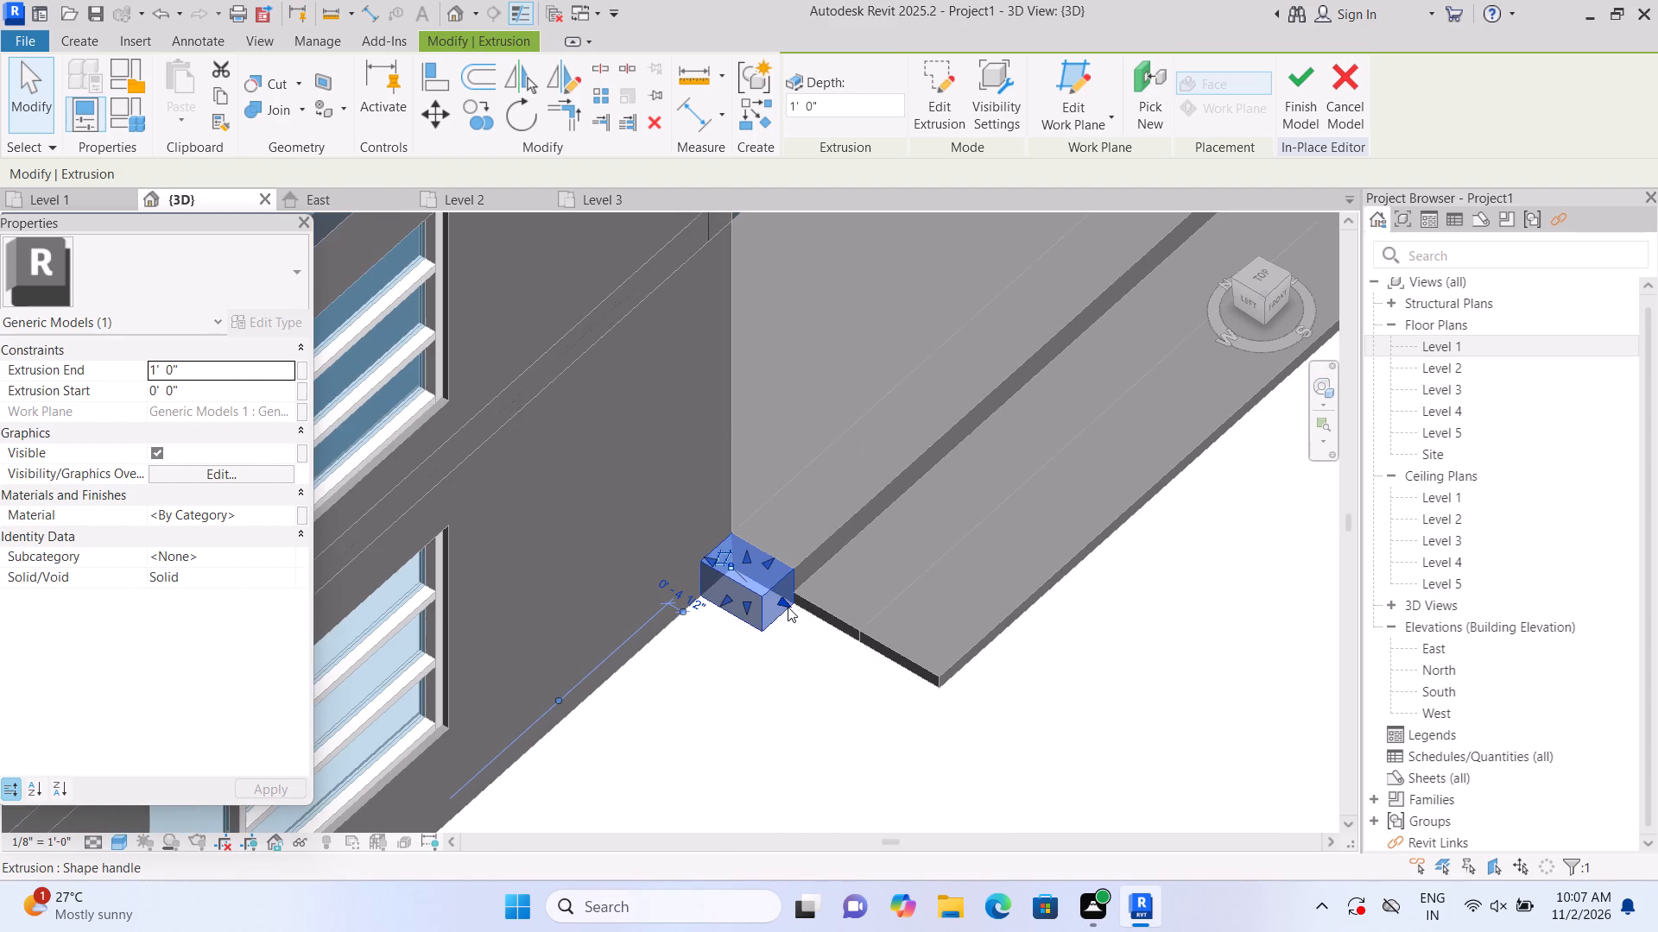
left_click_drag(775, 595, 918, 703)
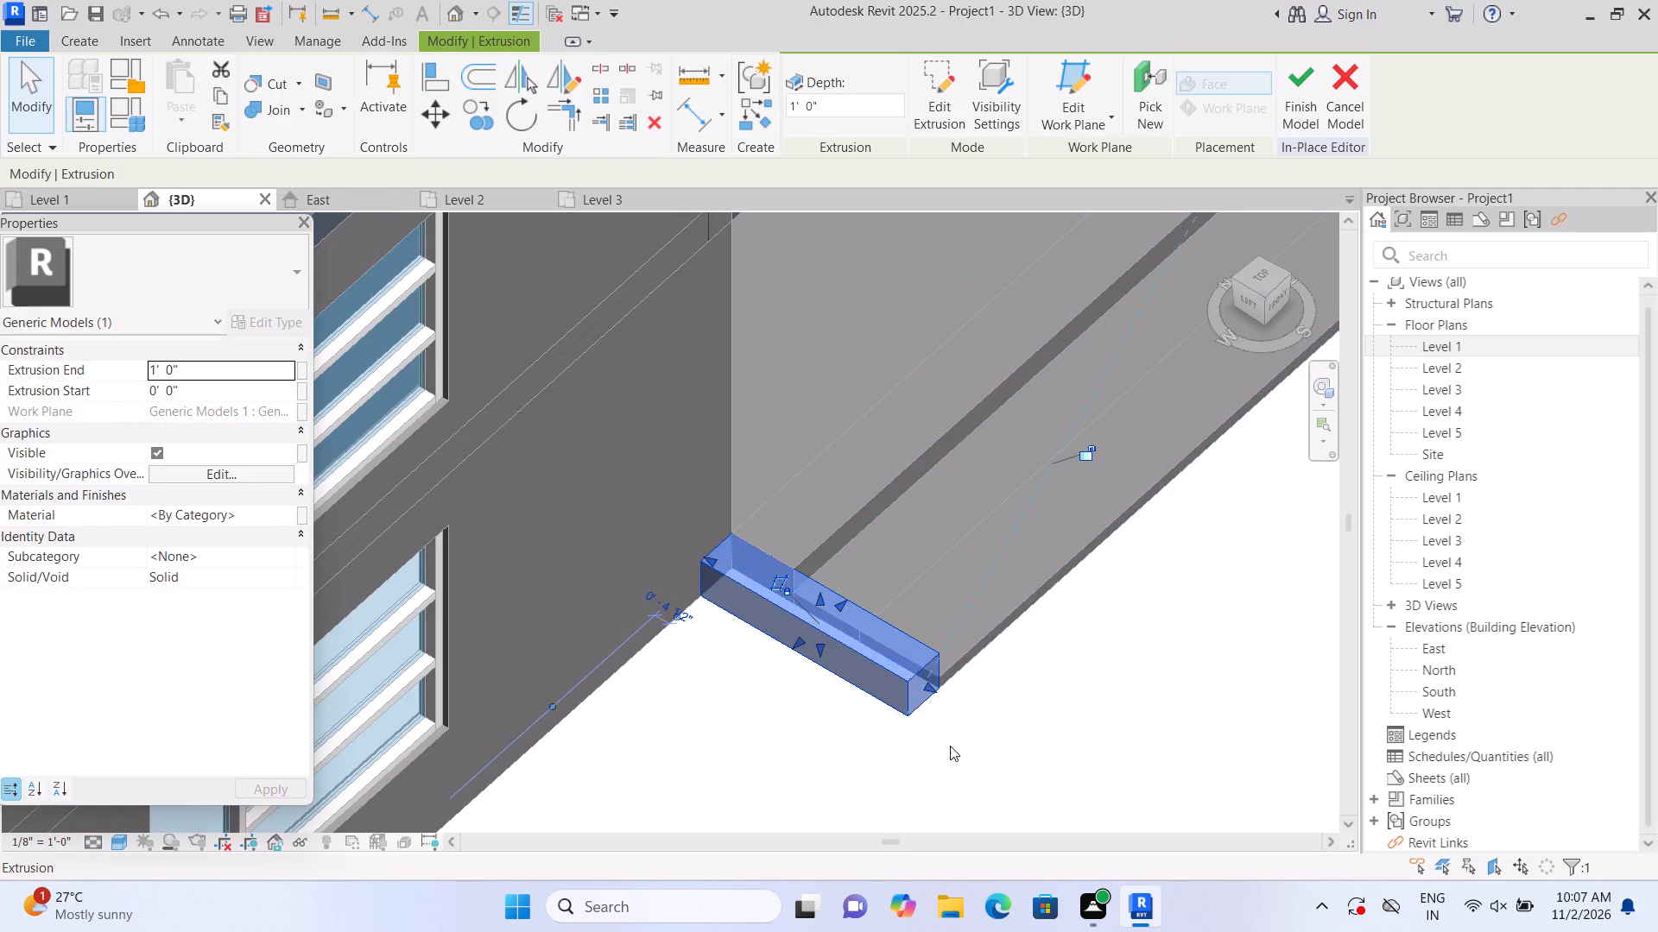
left_click(950, 746)
scroll(955, 739, "up", 8)
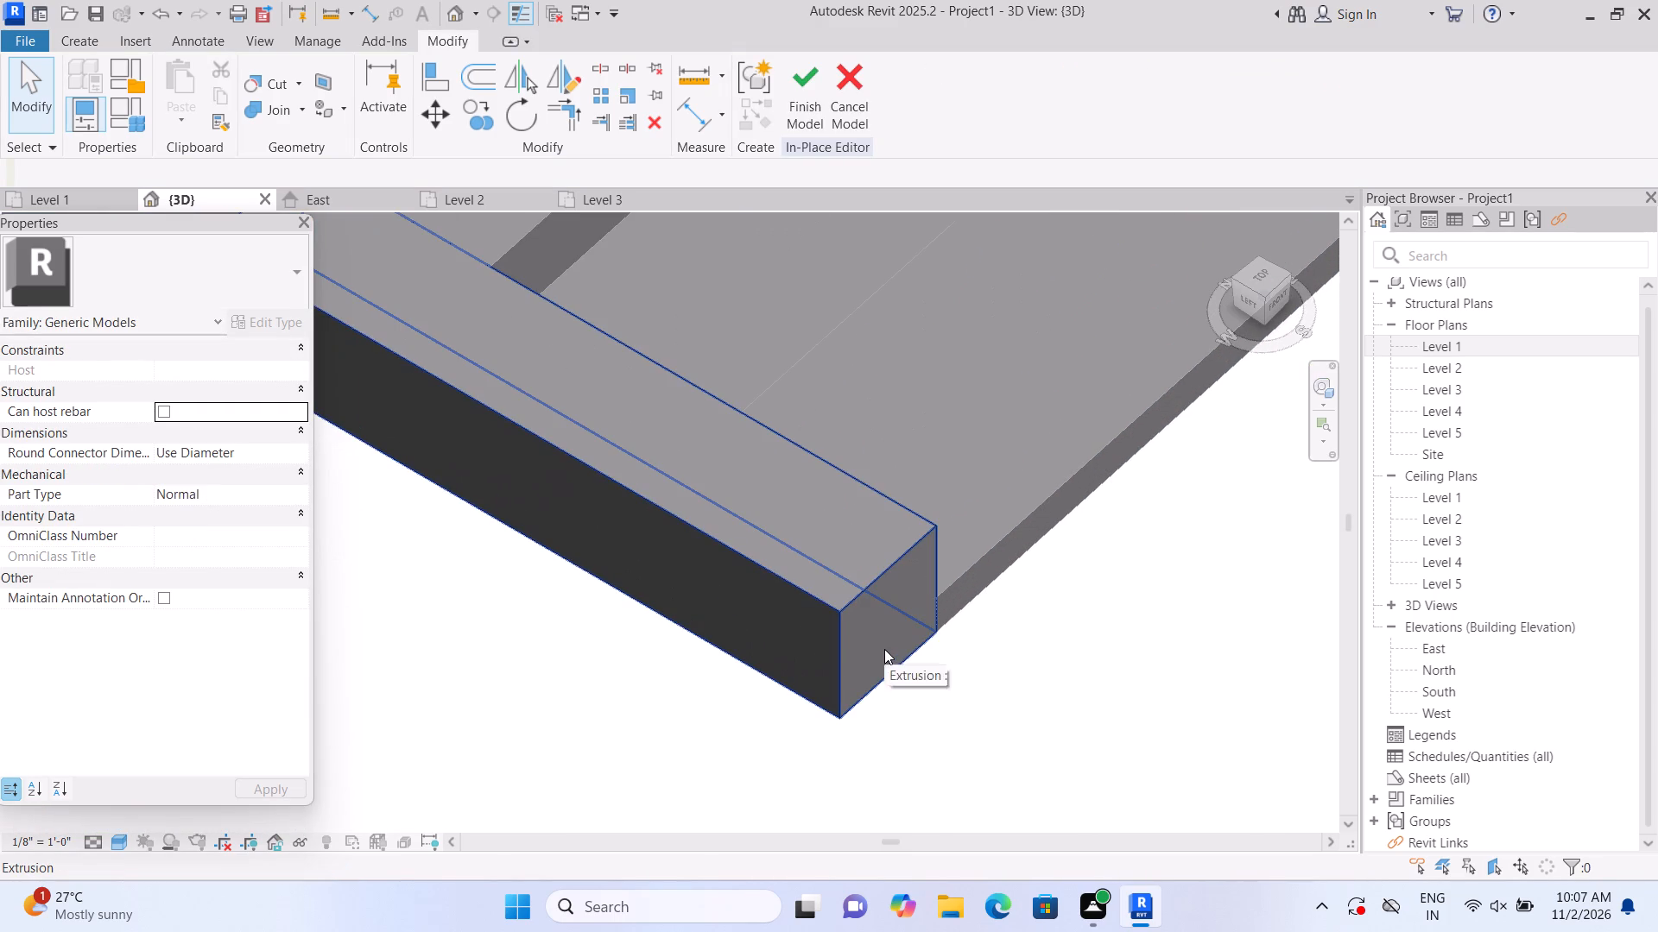
left_click(884, 649)
left_click(891, 623)
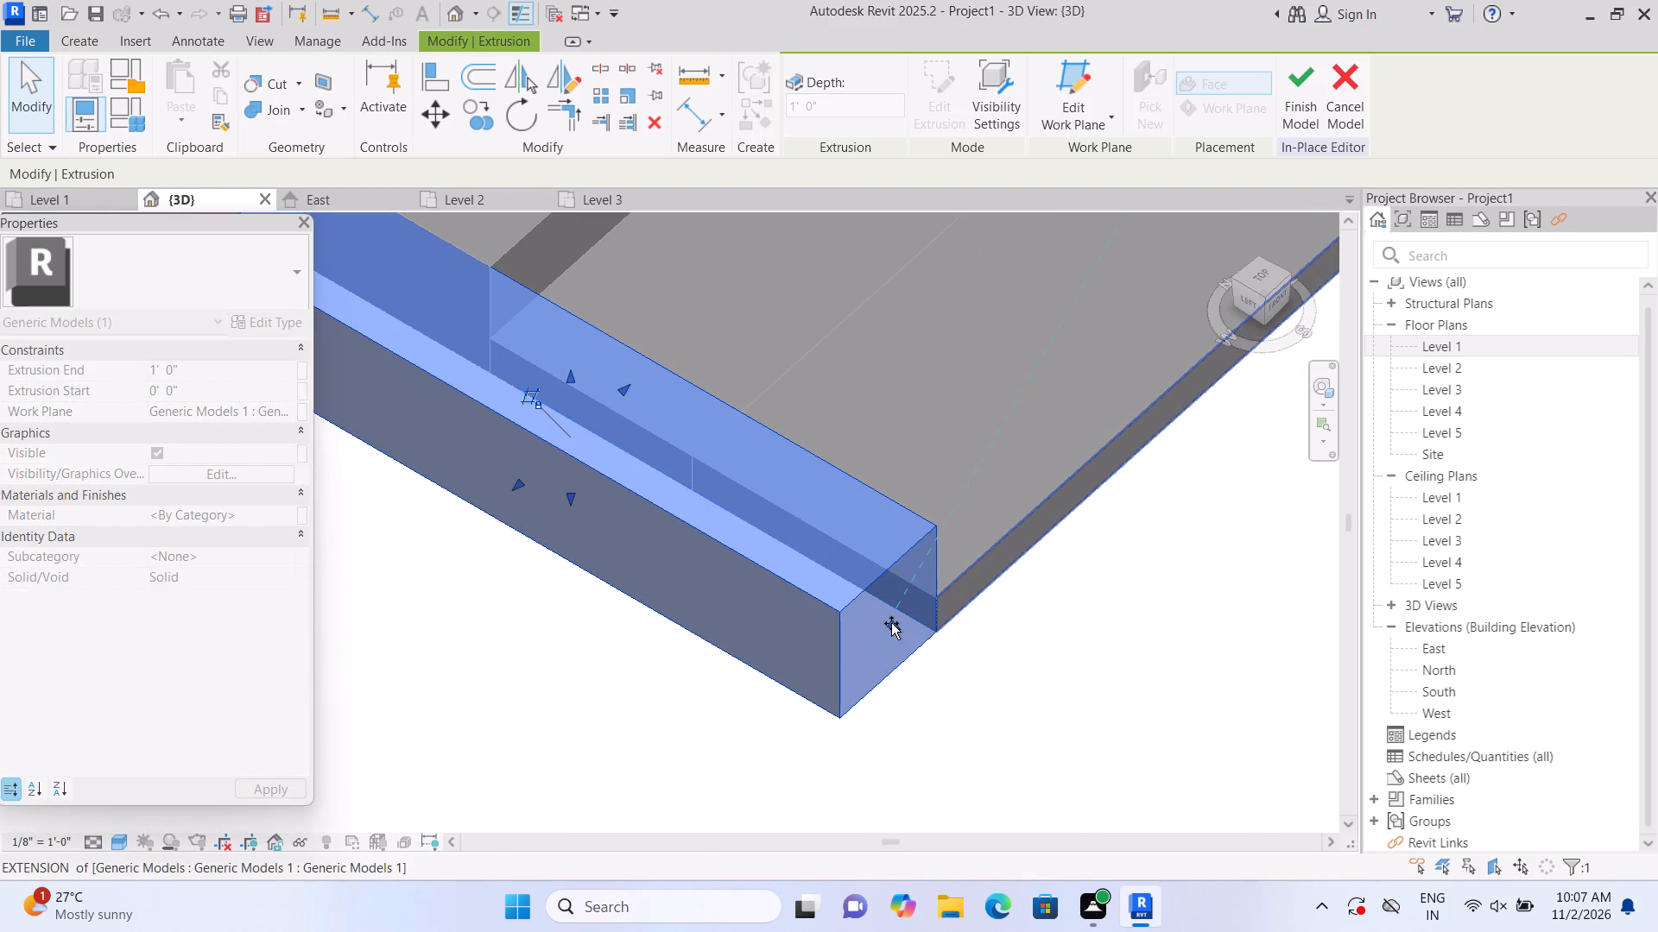
left_click(936, 702)
scroll(933, 689, "down", 7)
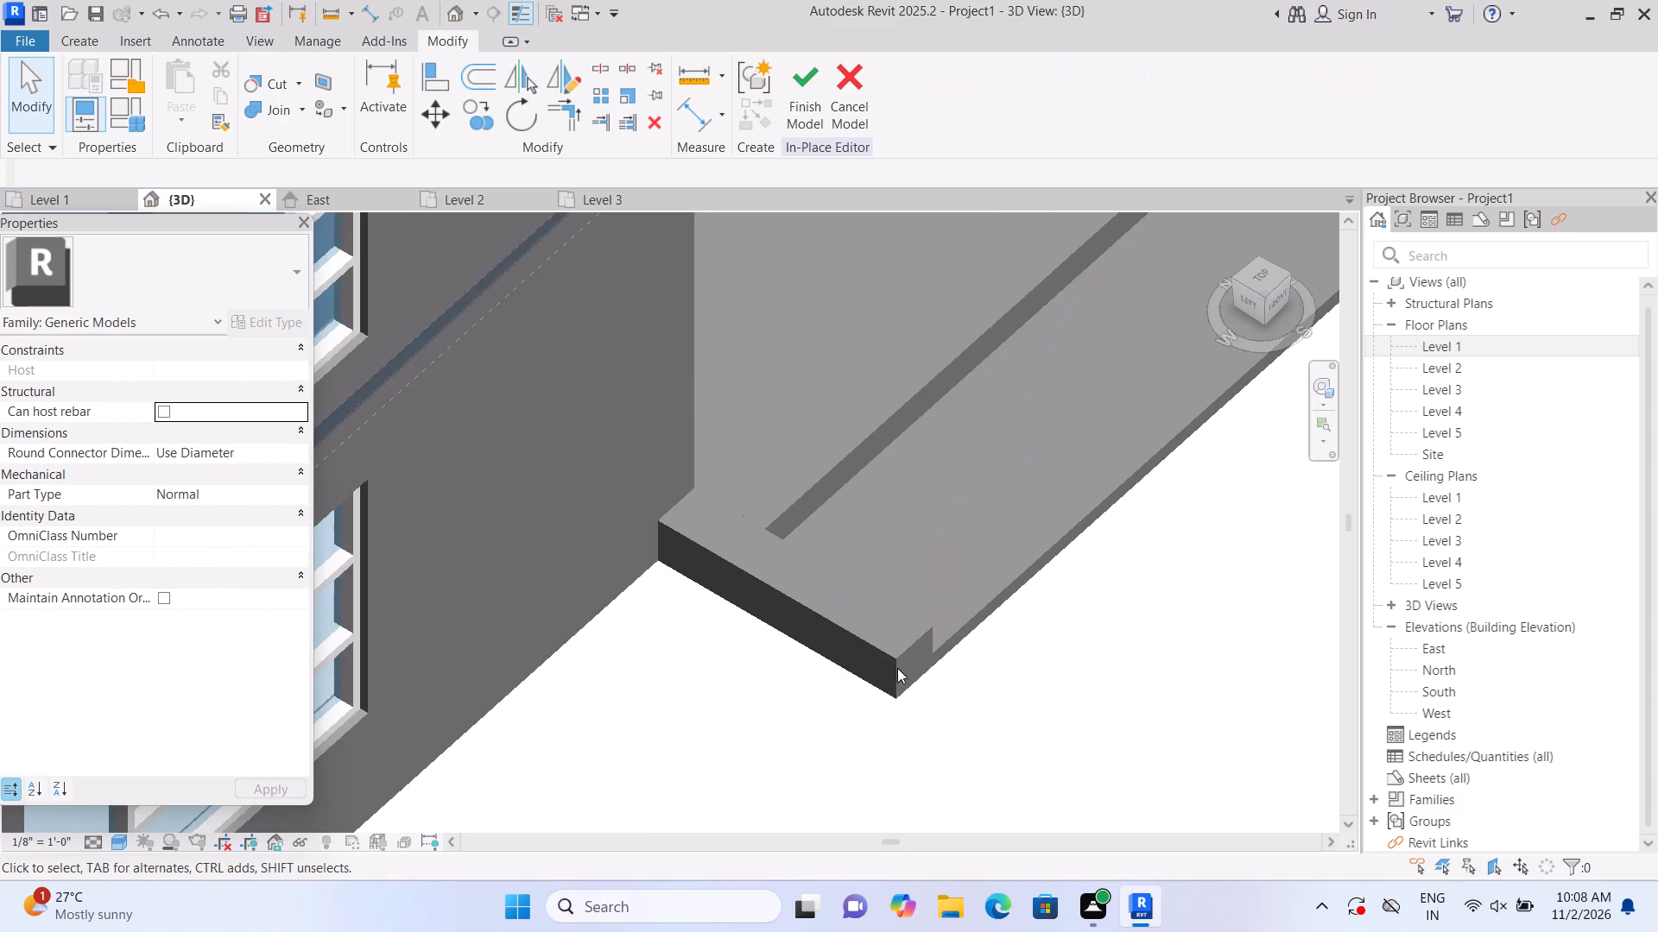
Raise the top of the west-end block beside the steps to just below the head of the ground-floor window.
left_click(820, 635)
left_click_drag(793, 566, 794, 551)
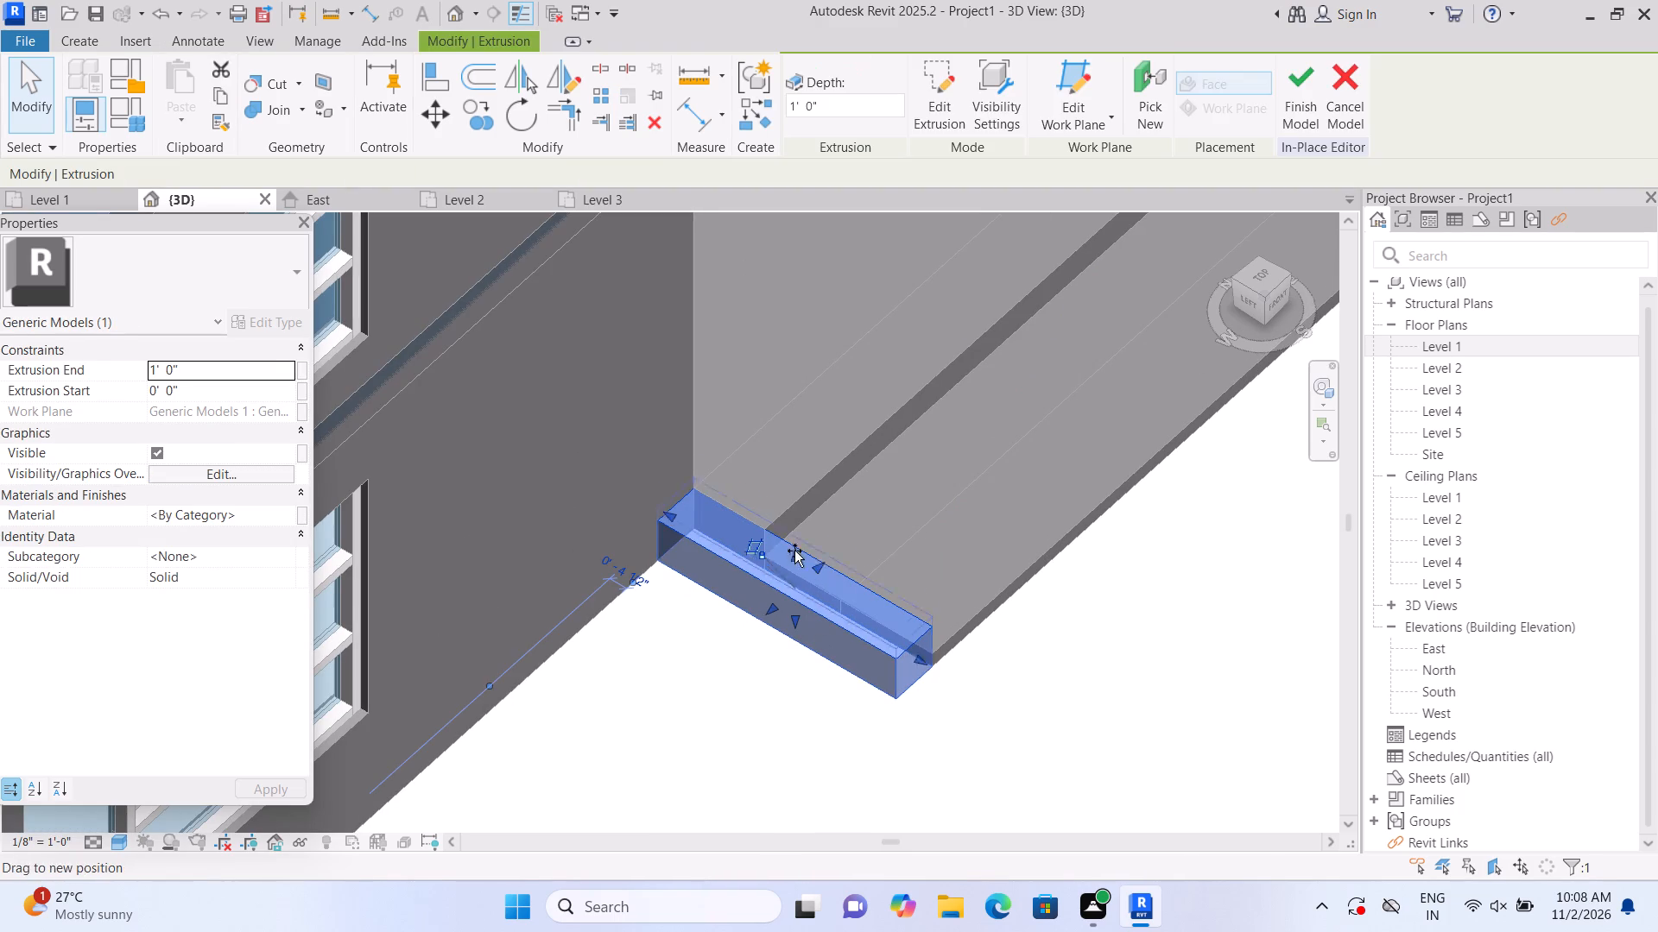
left_click_drag(794, 551, 756, 330)
scroll(816, 475, "down", 10)
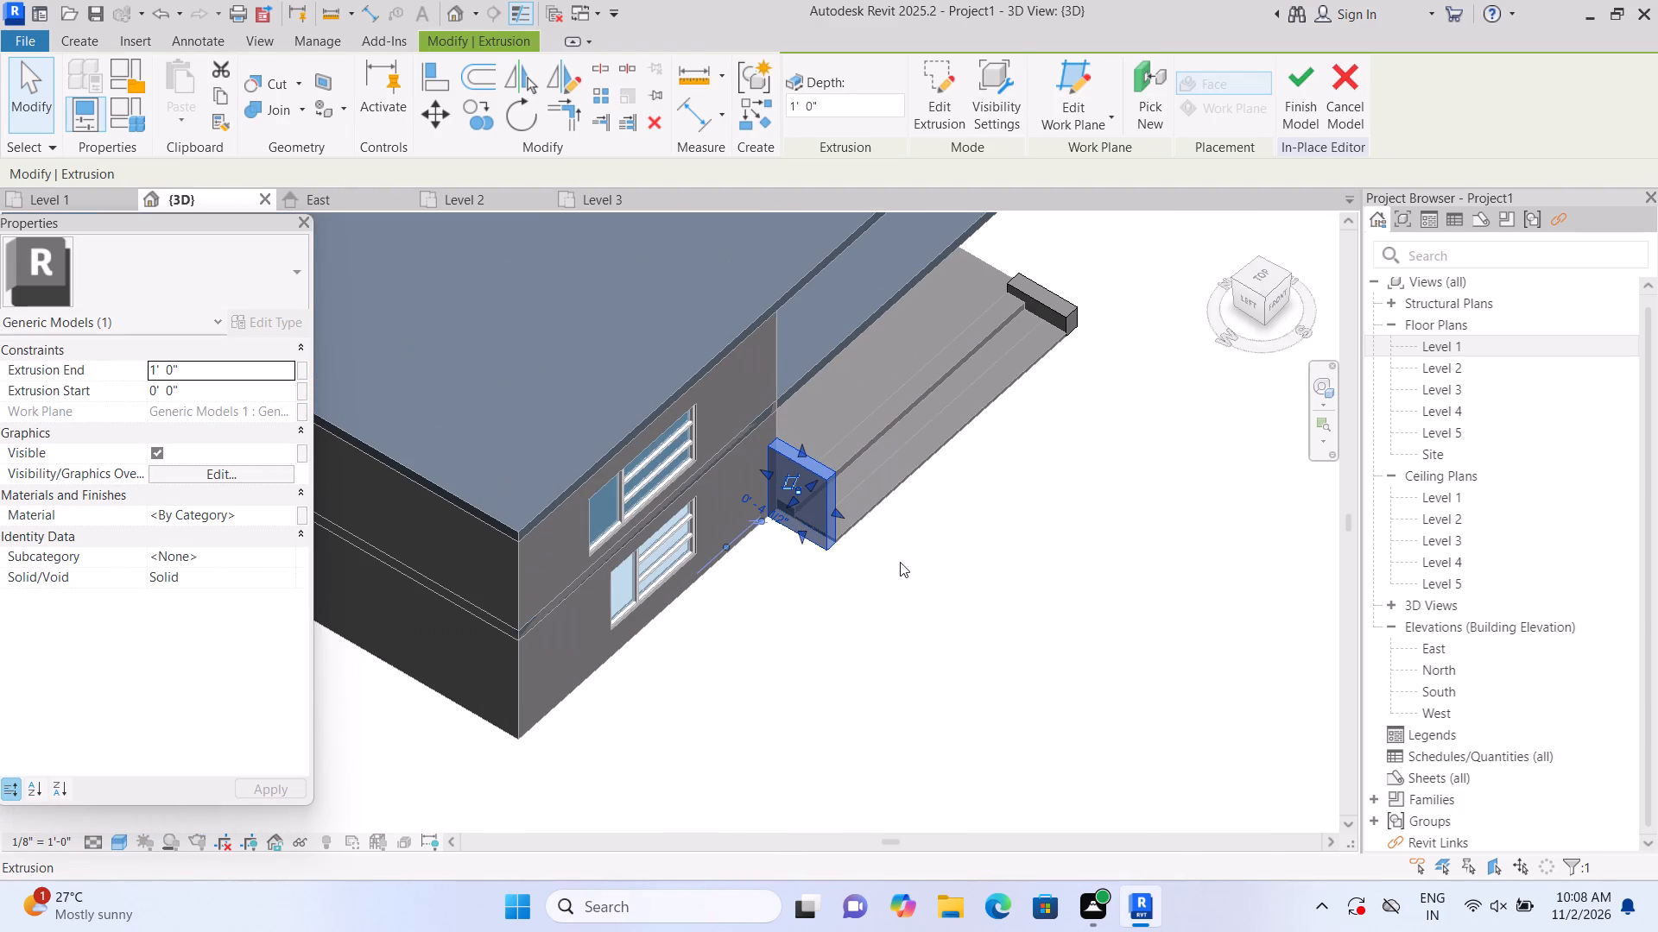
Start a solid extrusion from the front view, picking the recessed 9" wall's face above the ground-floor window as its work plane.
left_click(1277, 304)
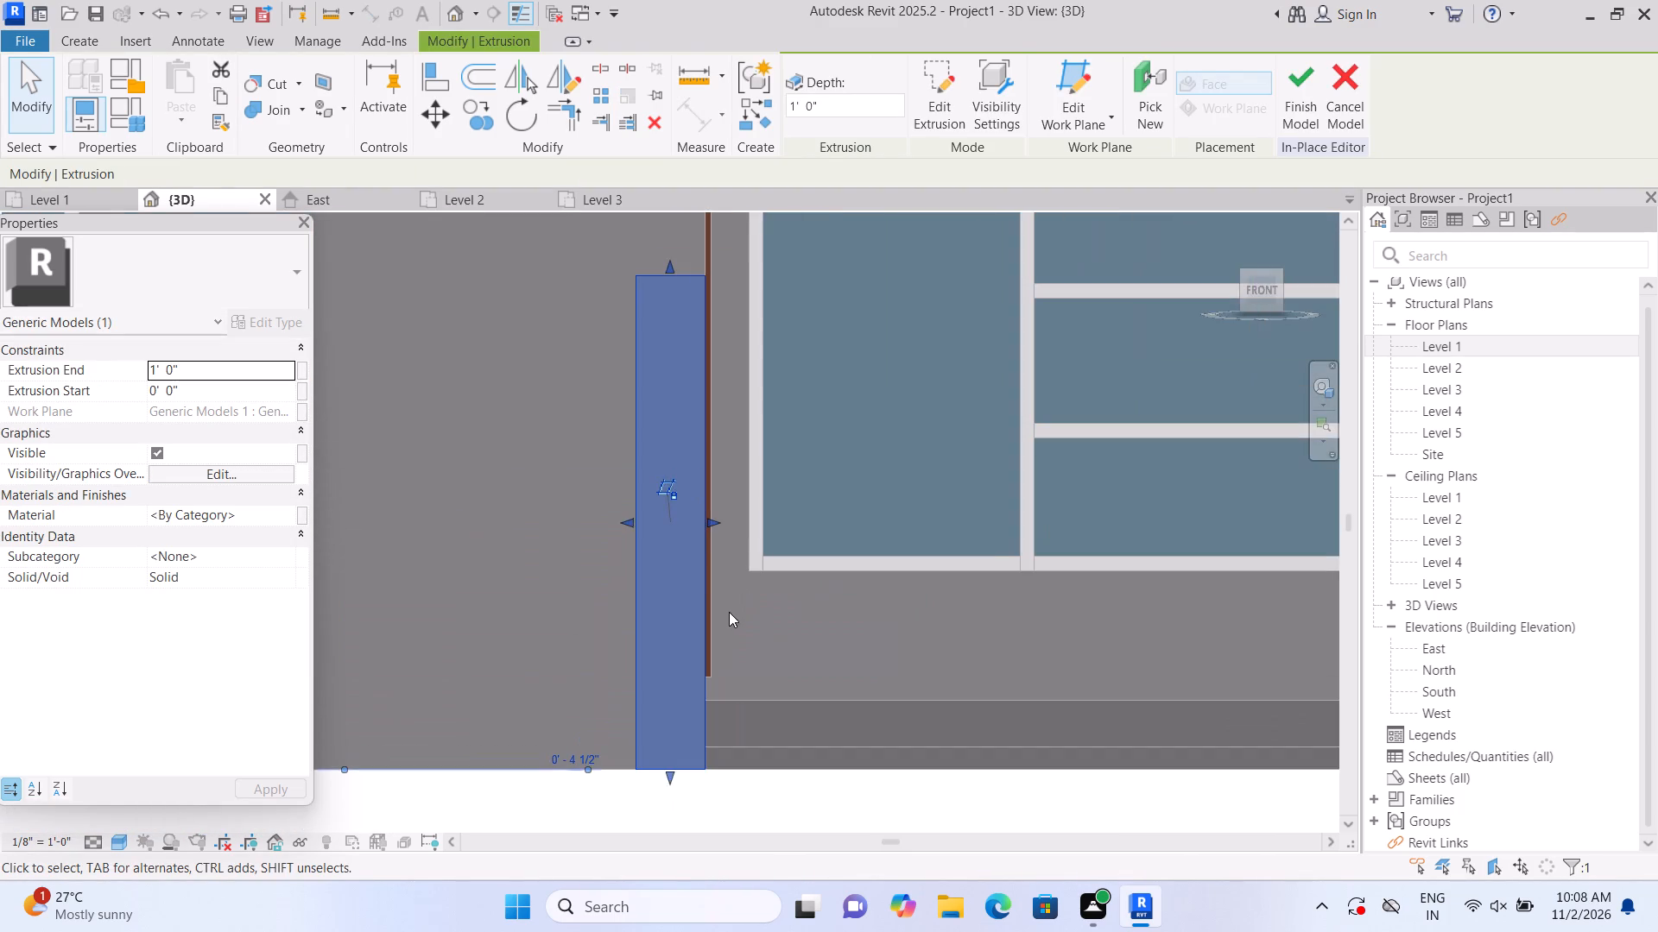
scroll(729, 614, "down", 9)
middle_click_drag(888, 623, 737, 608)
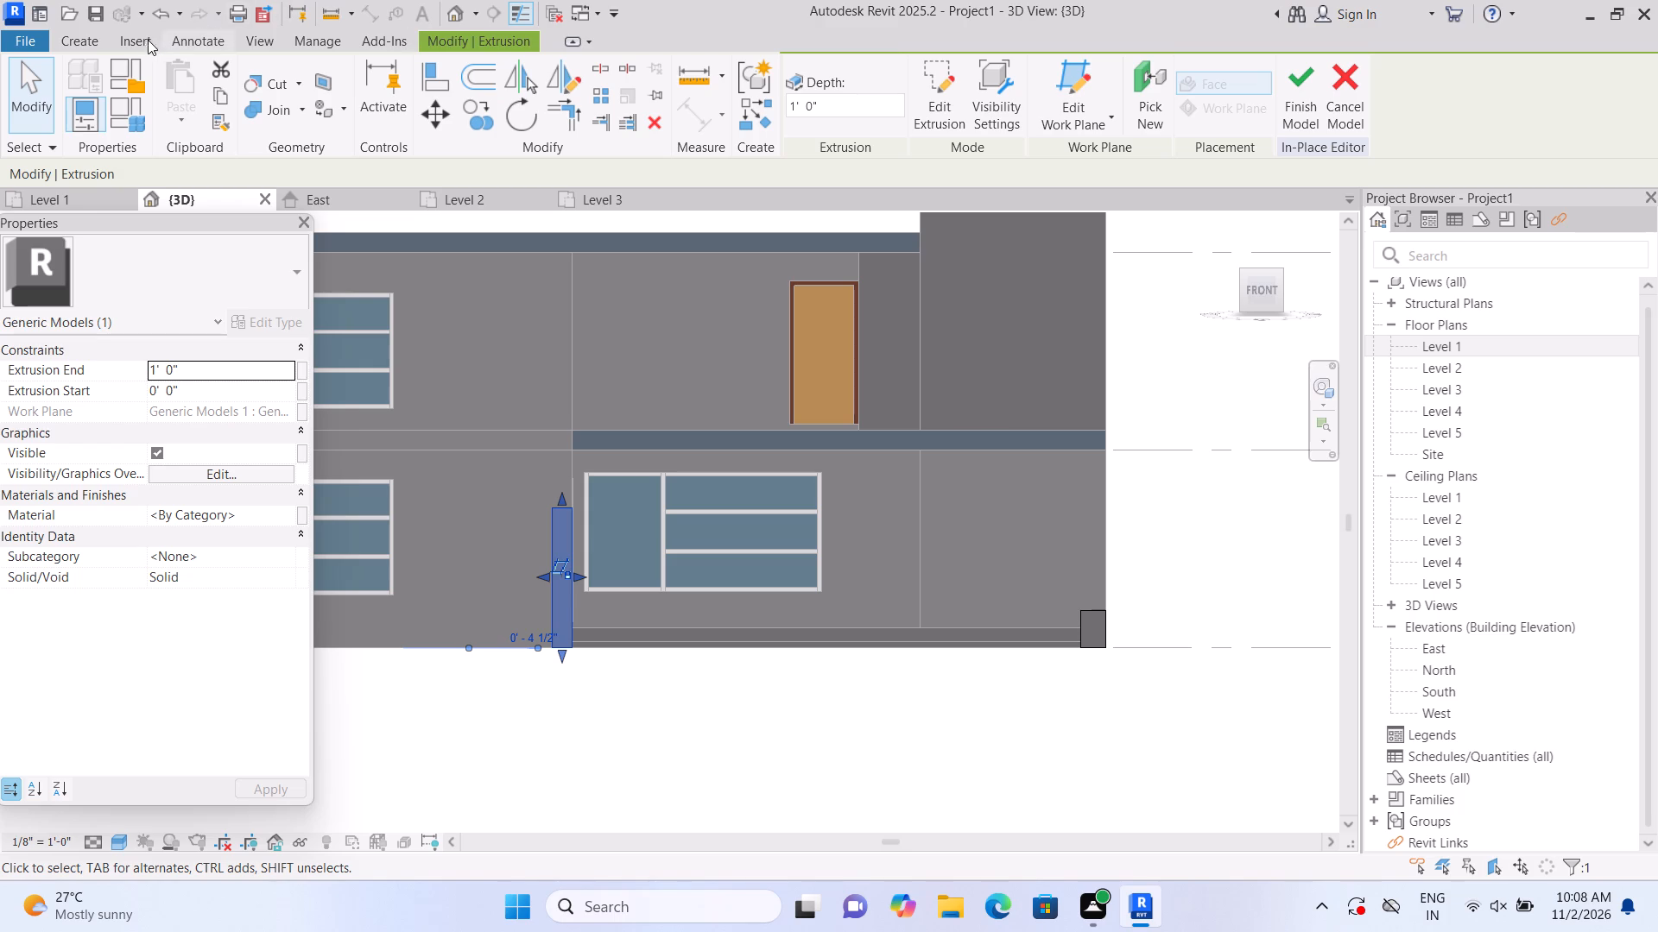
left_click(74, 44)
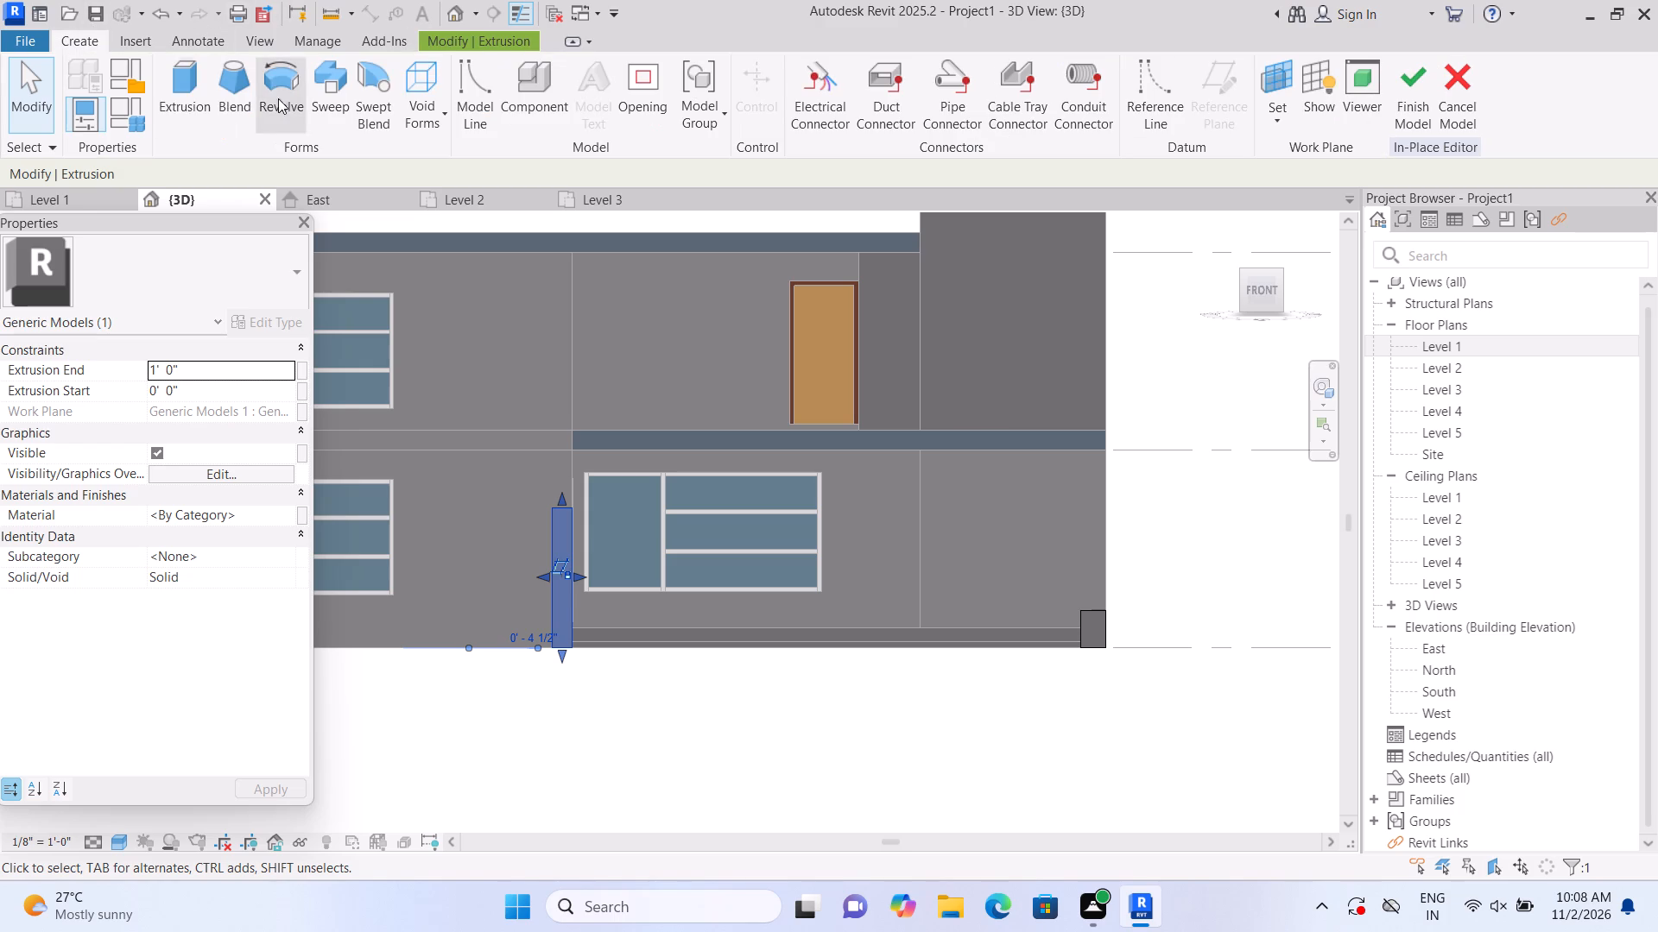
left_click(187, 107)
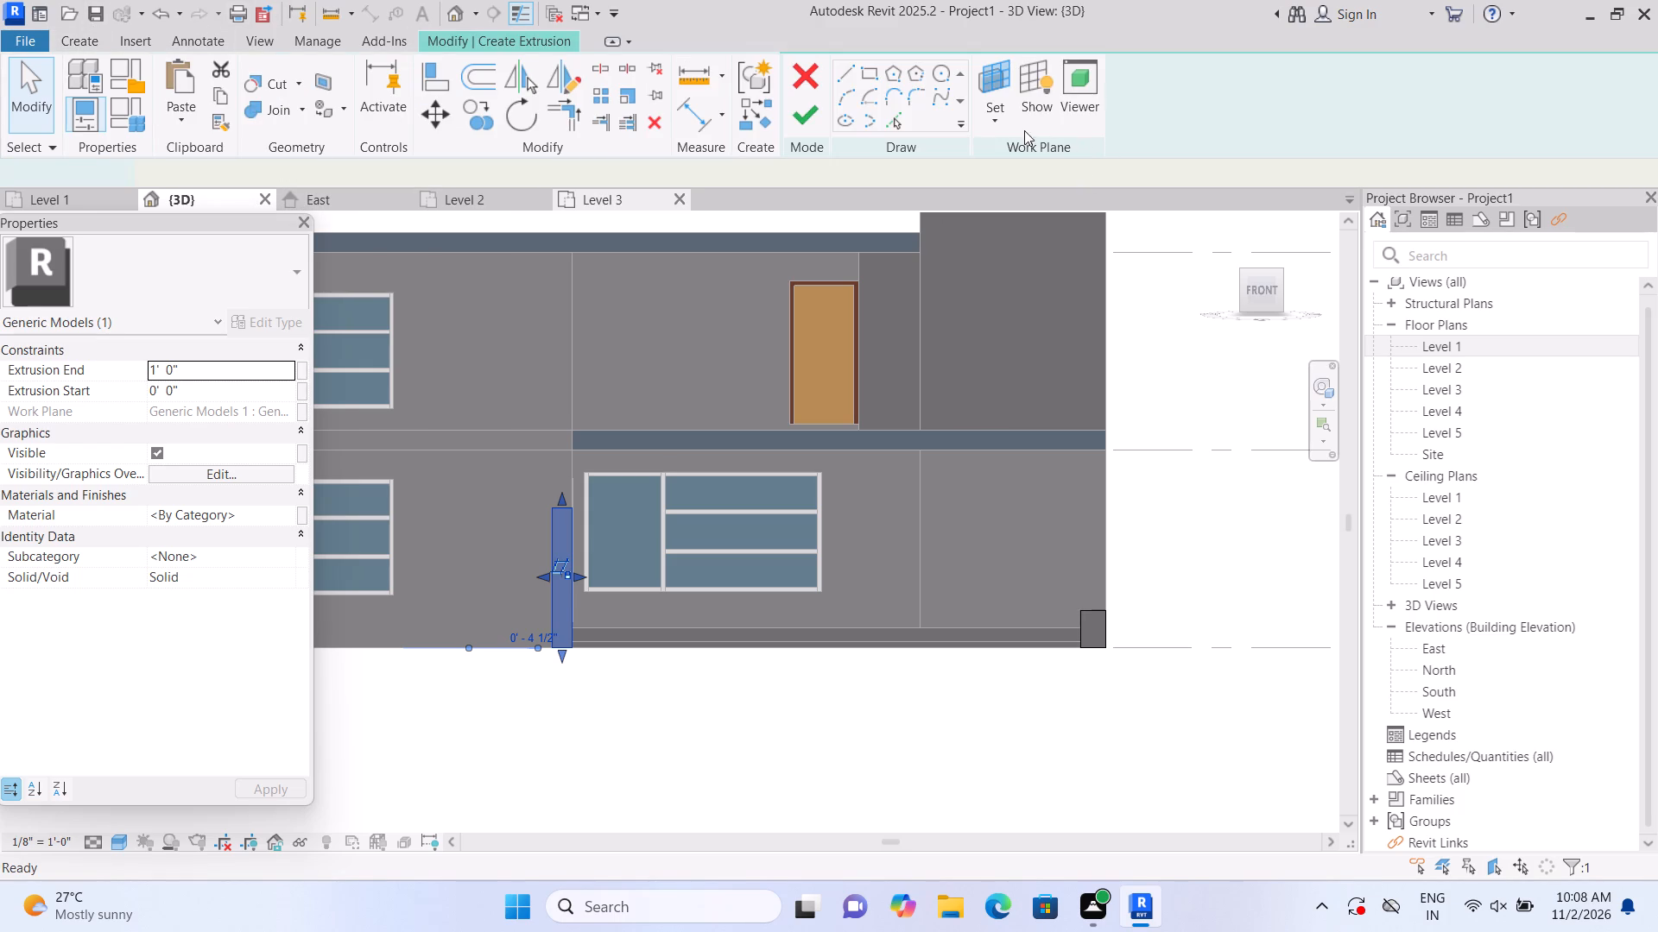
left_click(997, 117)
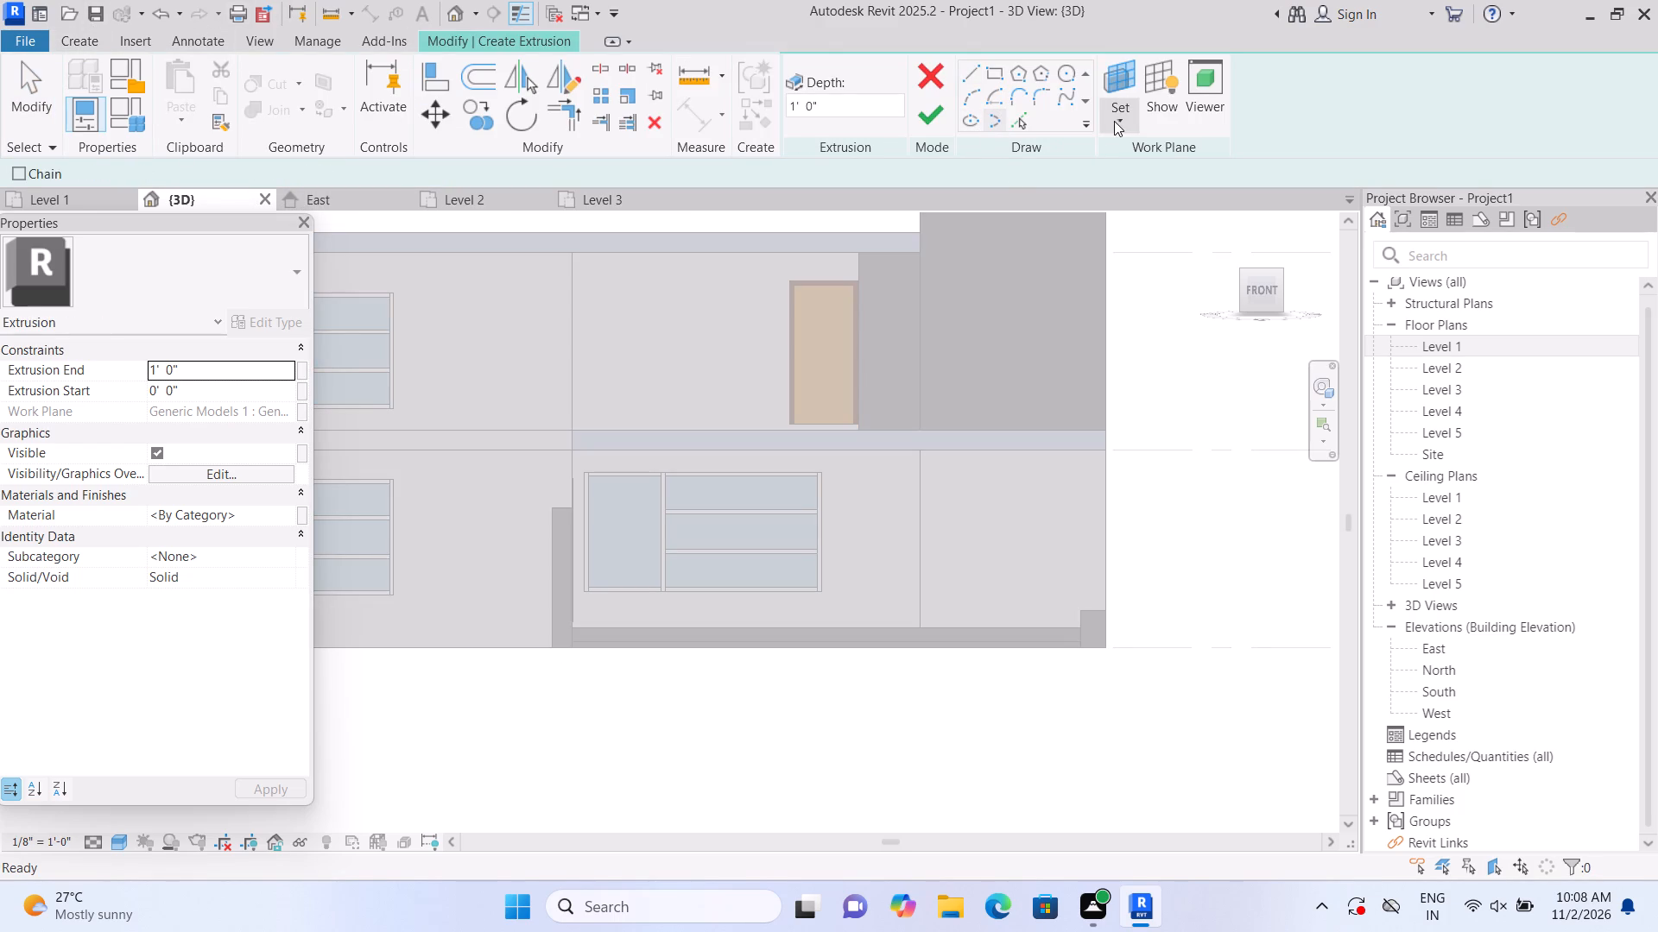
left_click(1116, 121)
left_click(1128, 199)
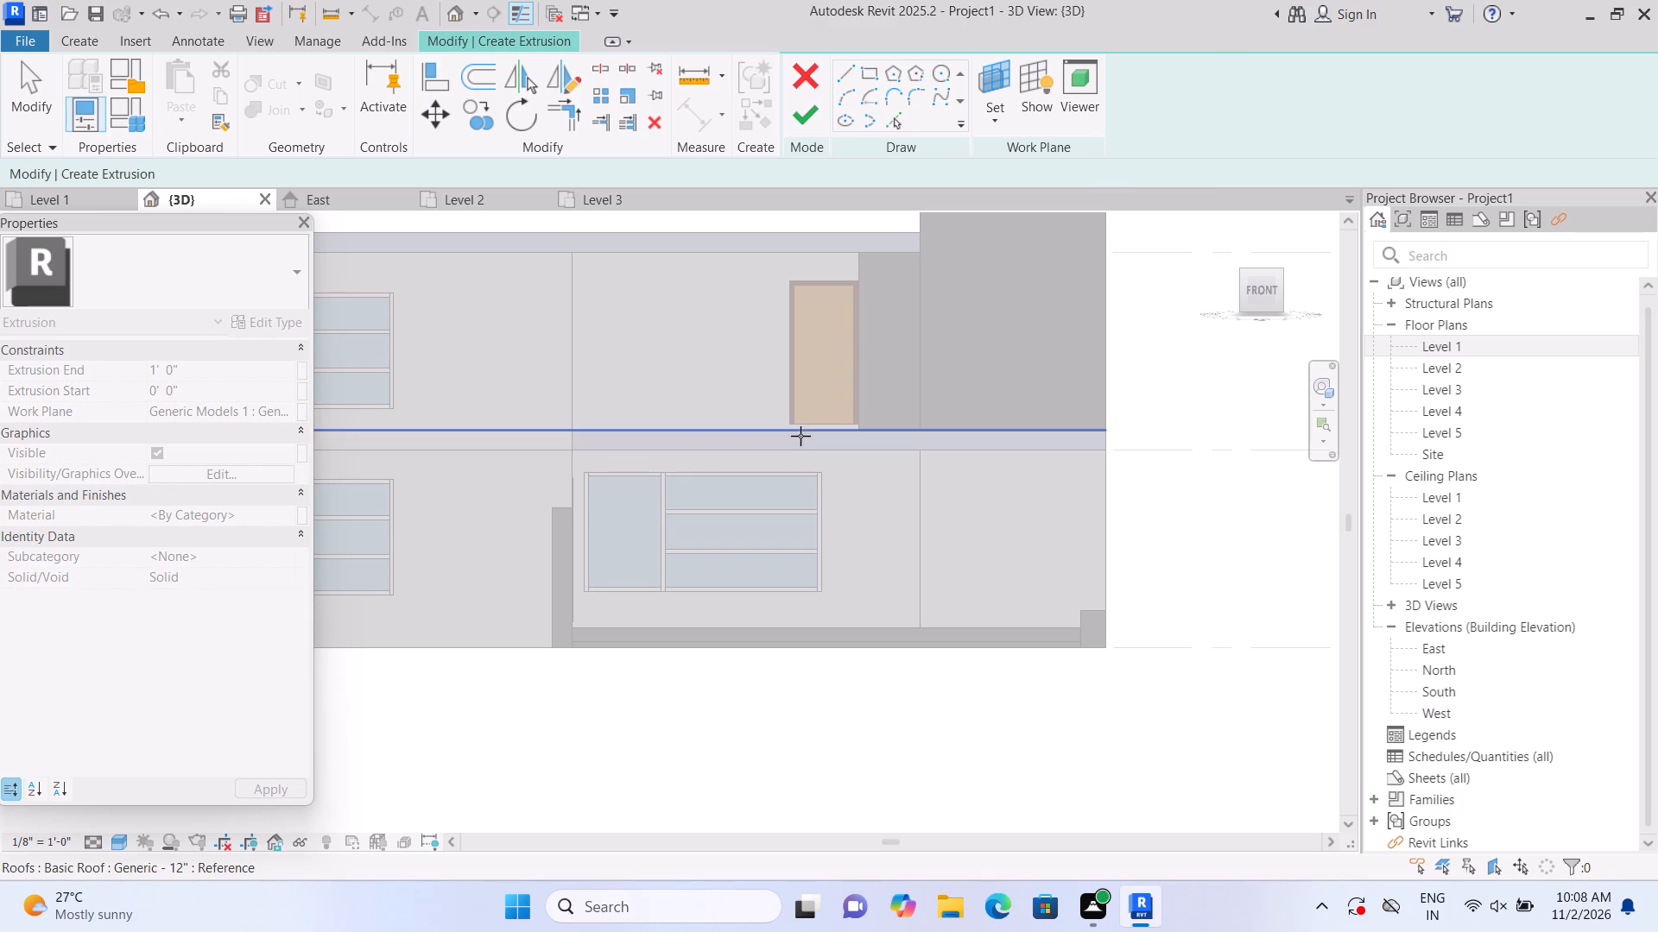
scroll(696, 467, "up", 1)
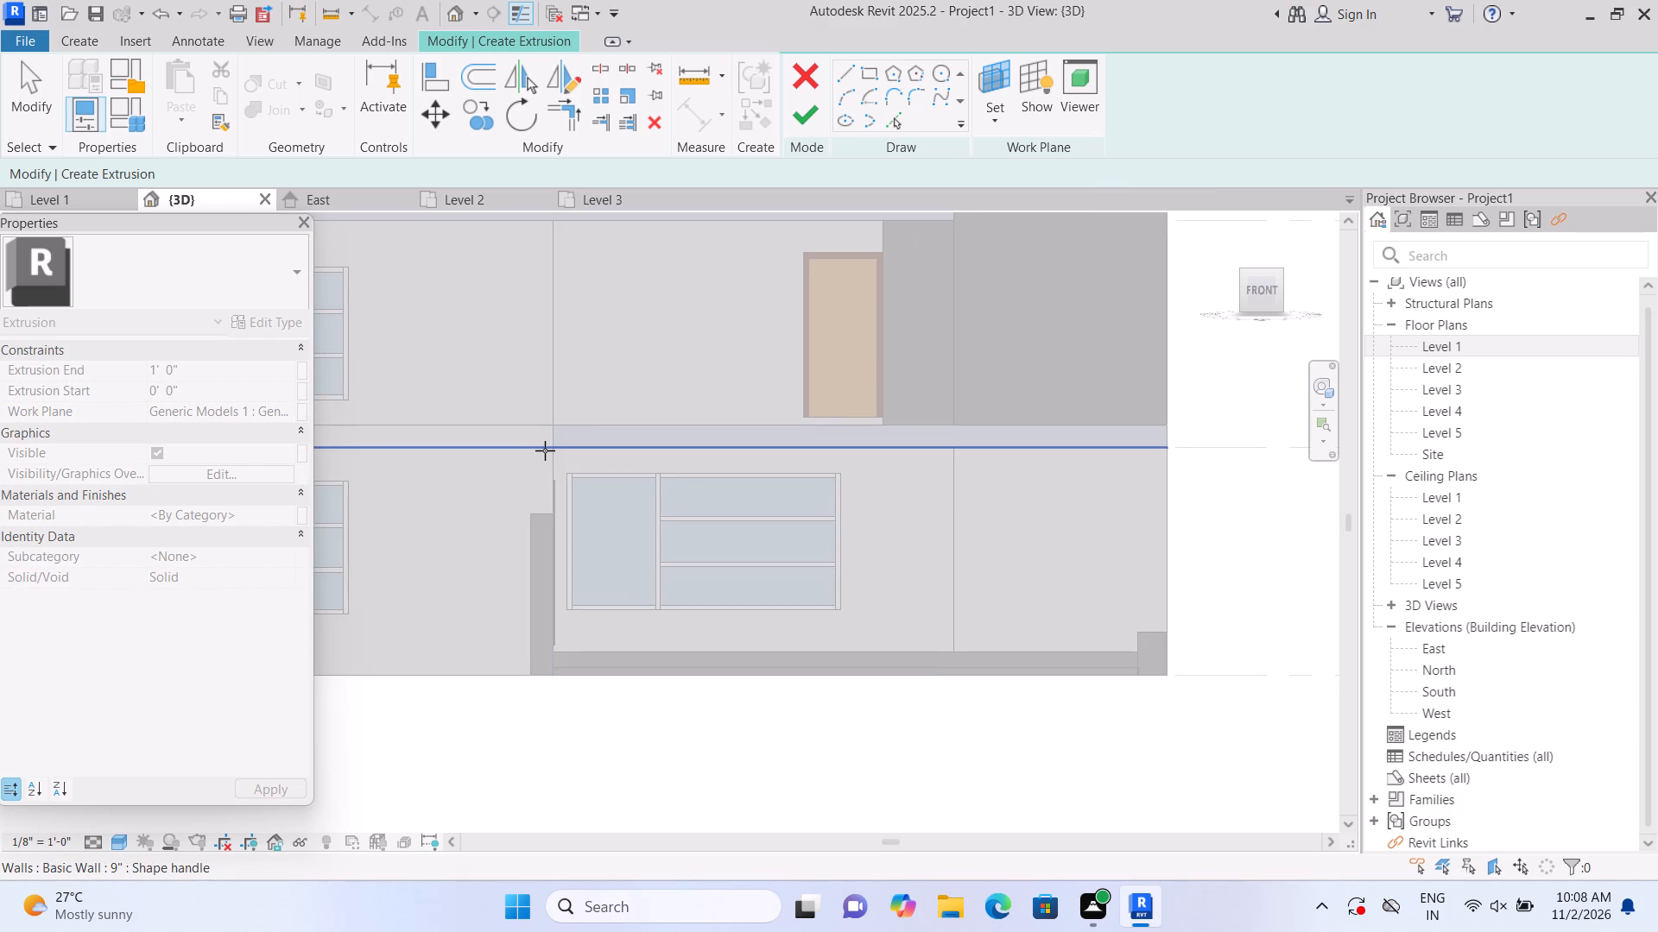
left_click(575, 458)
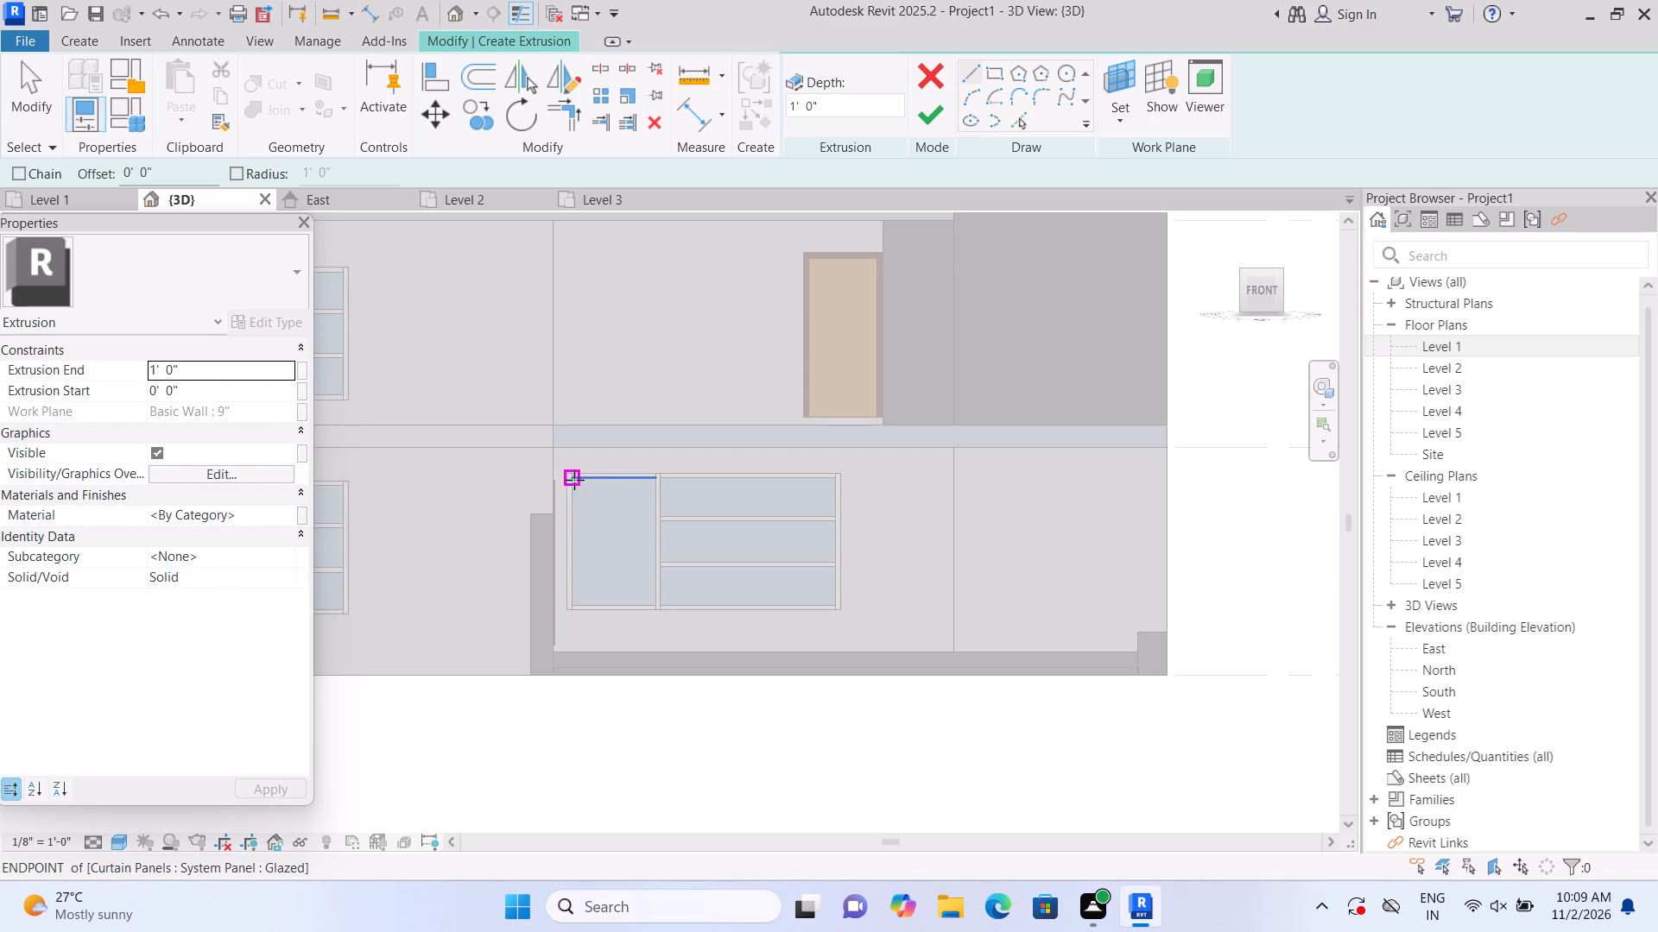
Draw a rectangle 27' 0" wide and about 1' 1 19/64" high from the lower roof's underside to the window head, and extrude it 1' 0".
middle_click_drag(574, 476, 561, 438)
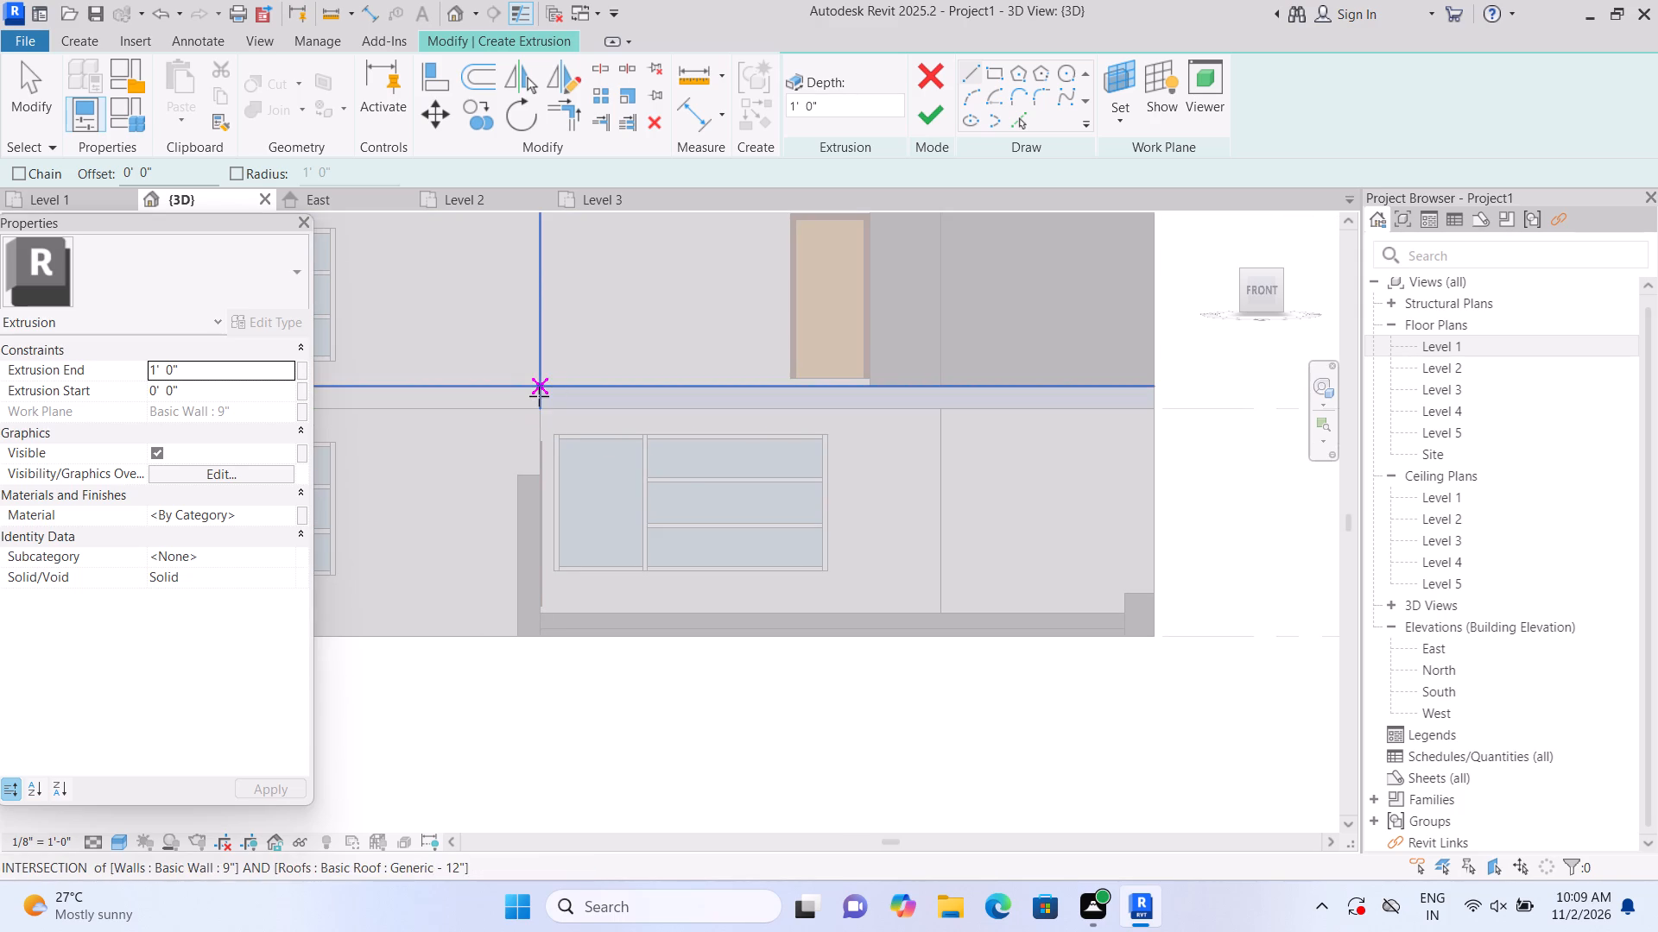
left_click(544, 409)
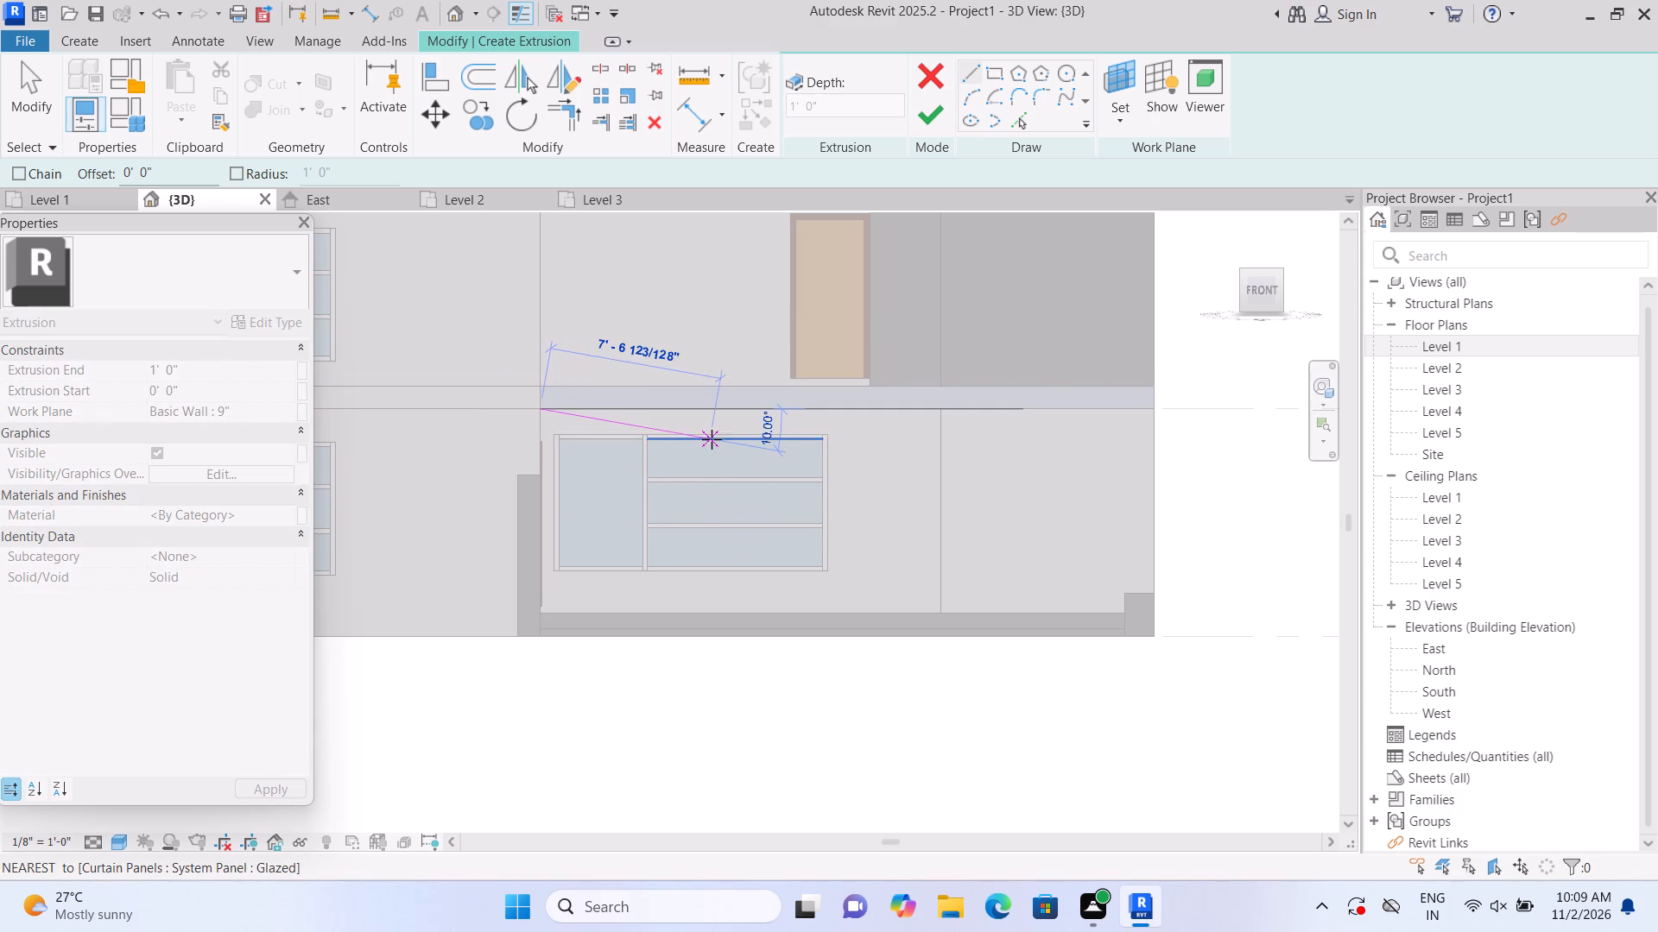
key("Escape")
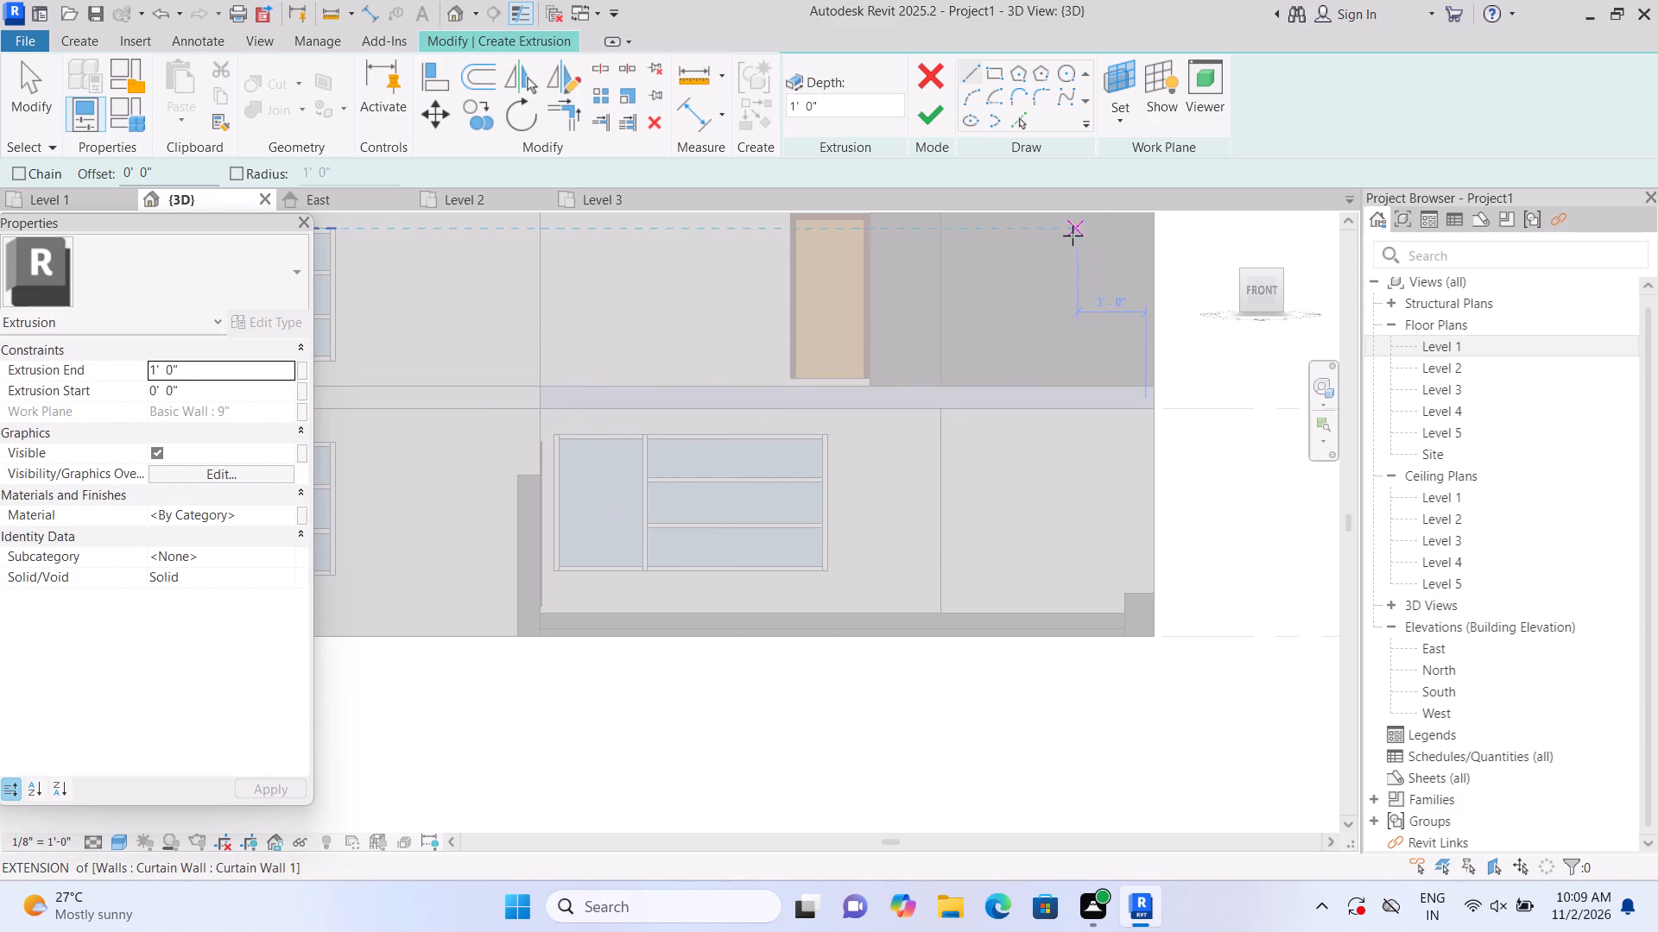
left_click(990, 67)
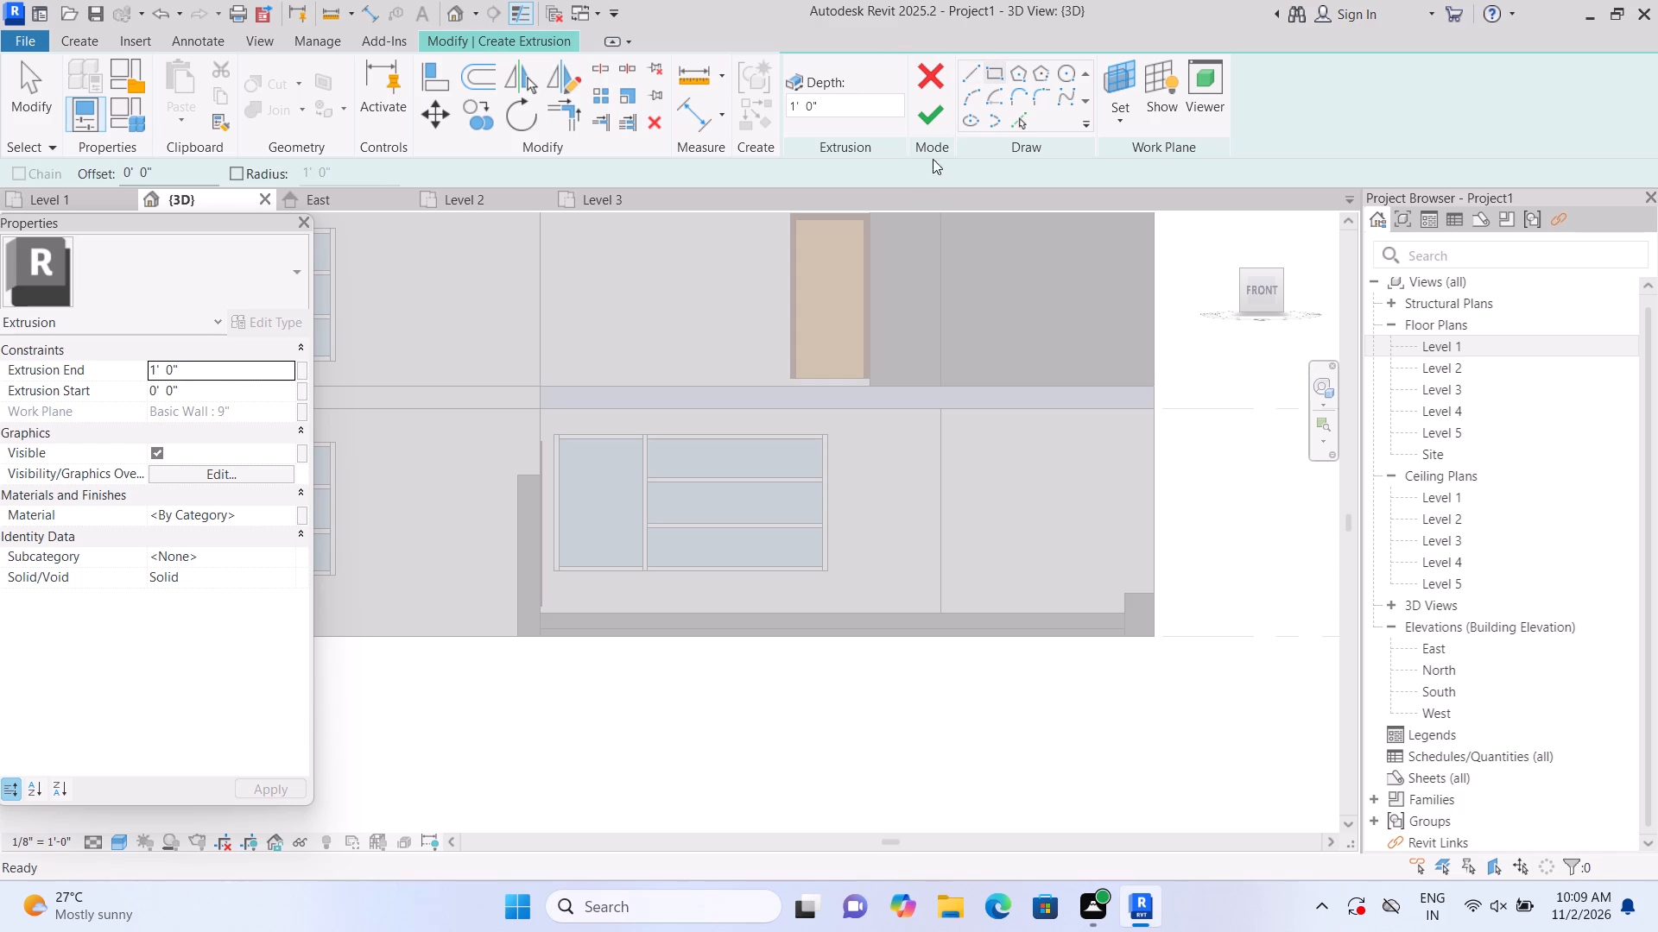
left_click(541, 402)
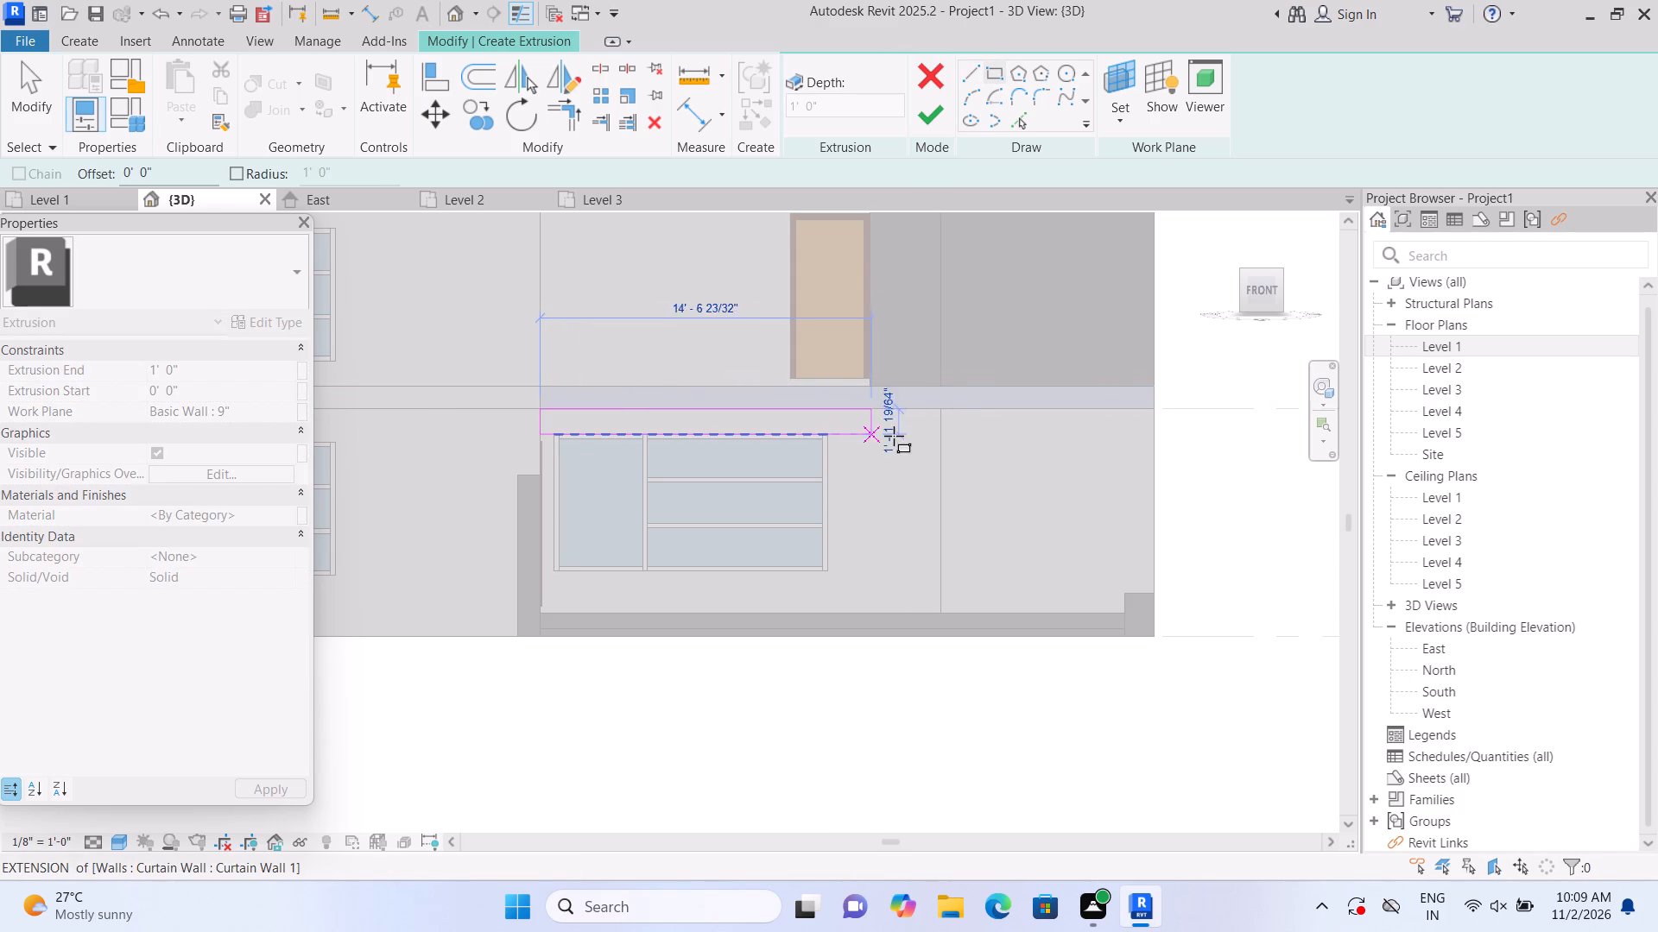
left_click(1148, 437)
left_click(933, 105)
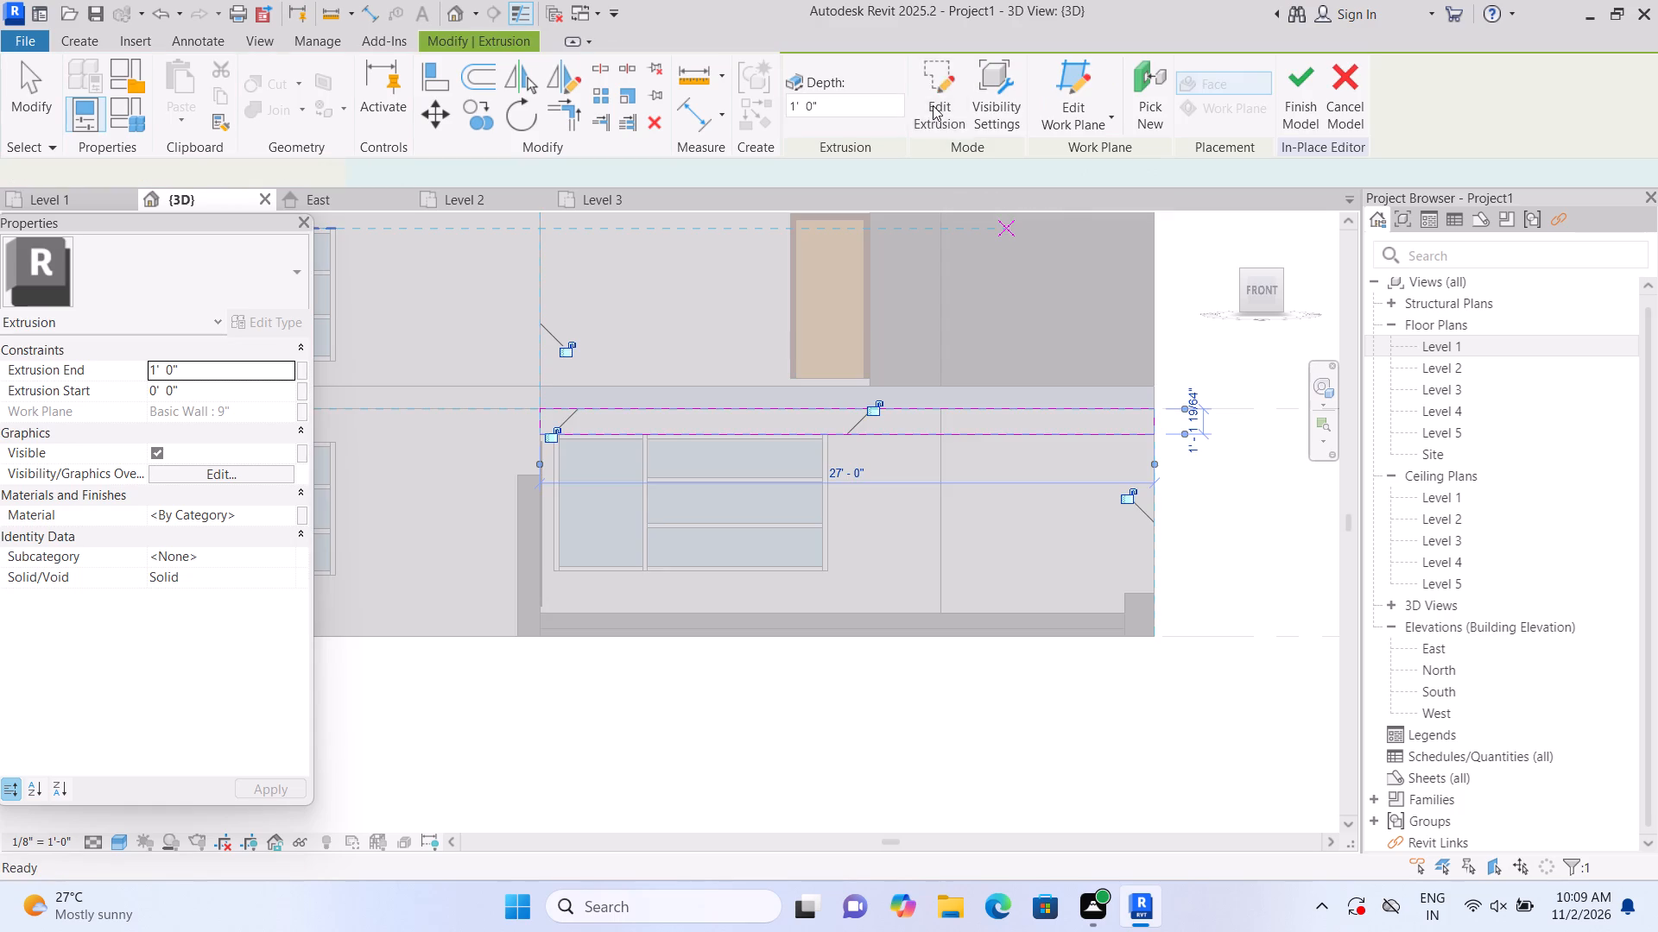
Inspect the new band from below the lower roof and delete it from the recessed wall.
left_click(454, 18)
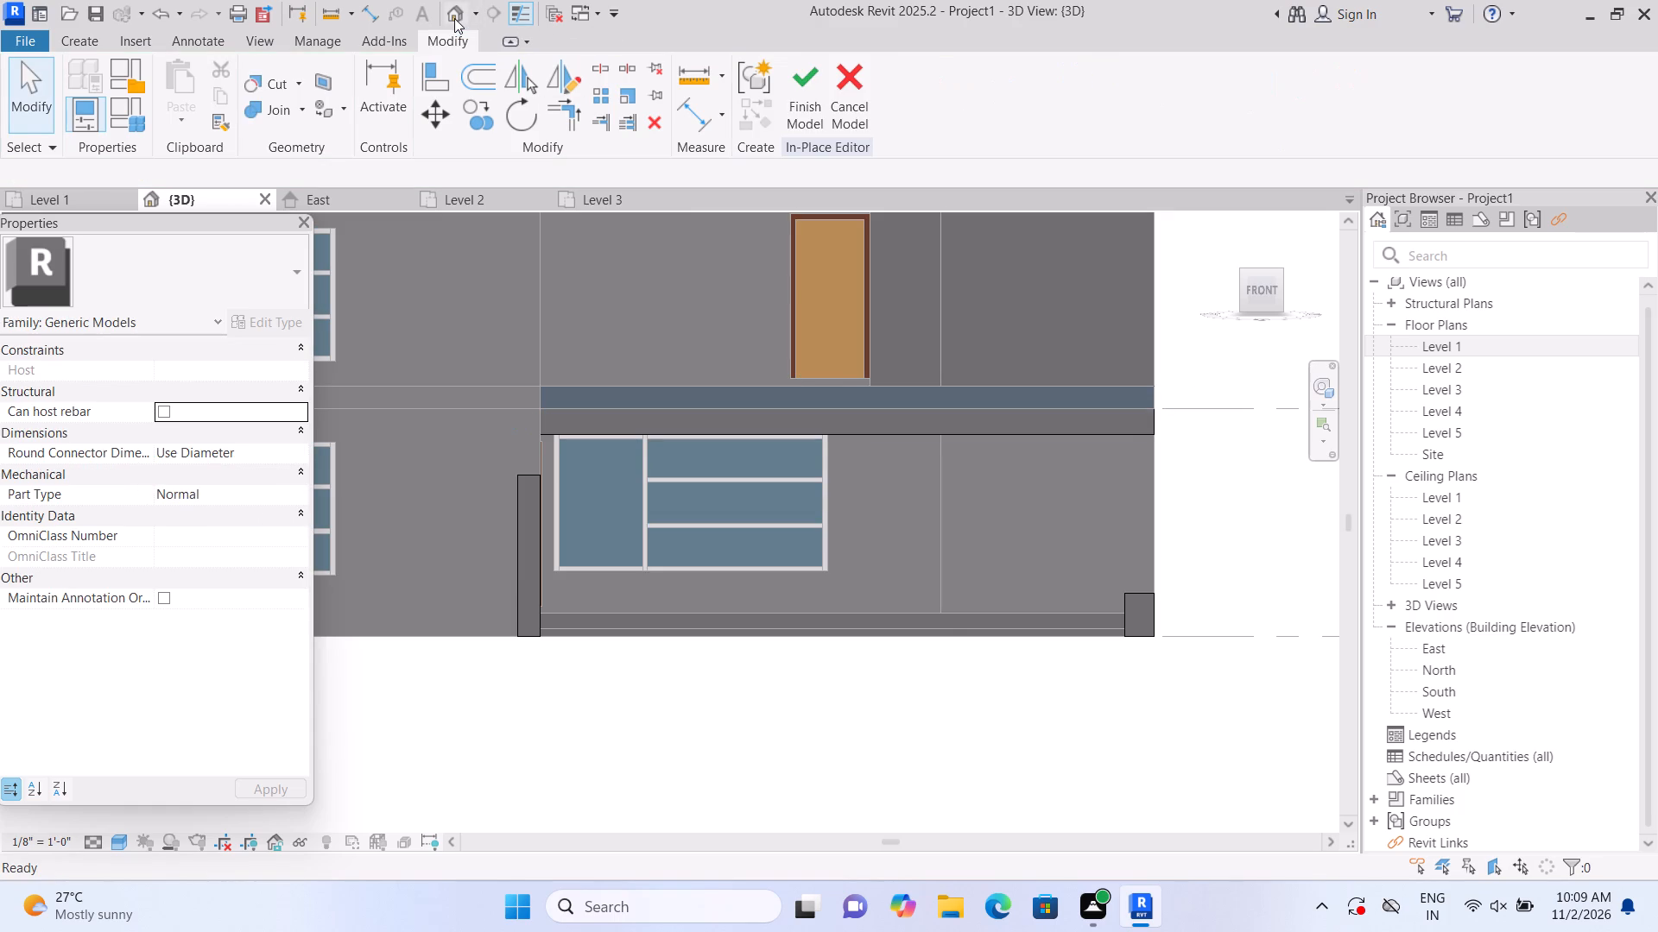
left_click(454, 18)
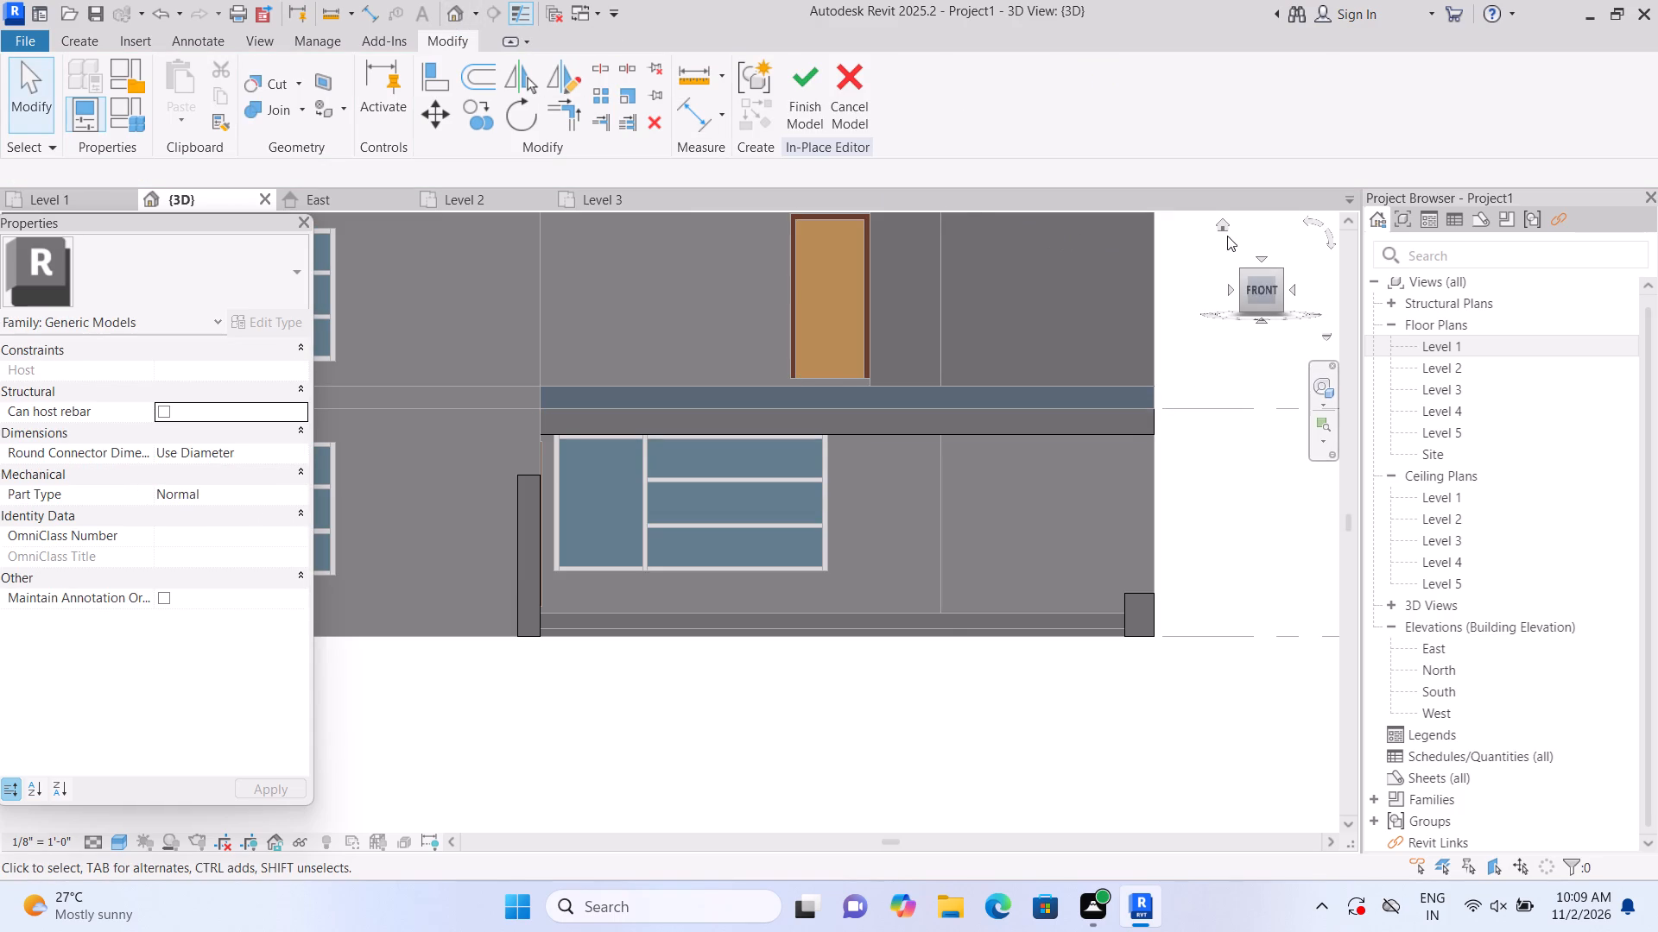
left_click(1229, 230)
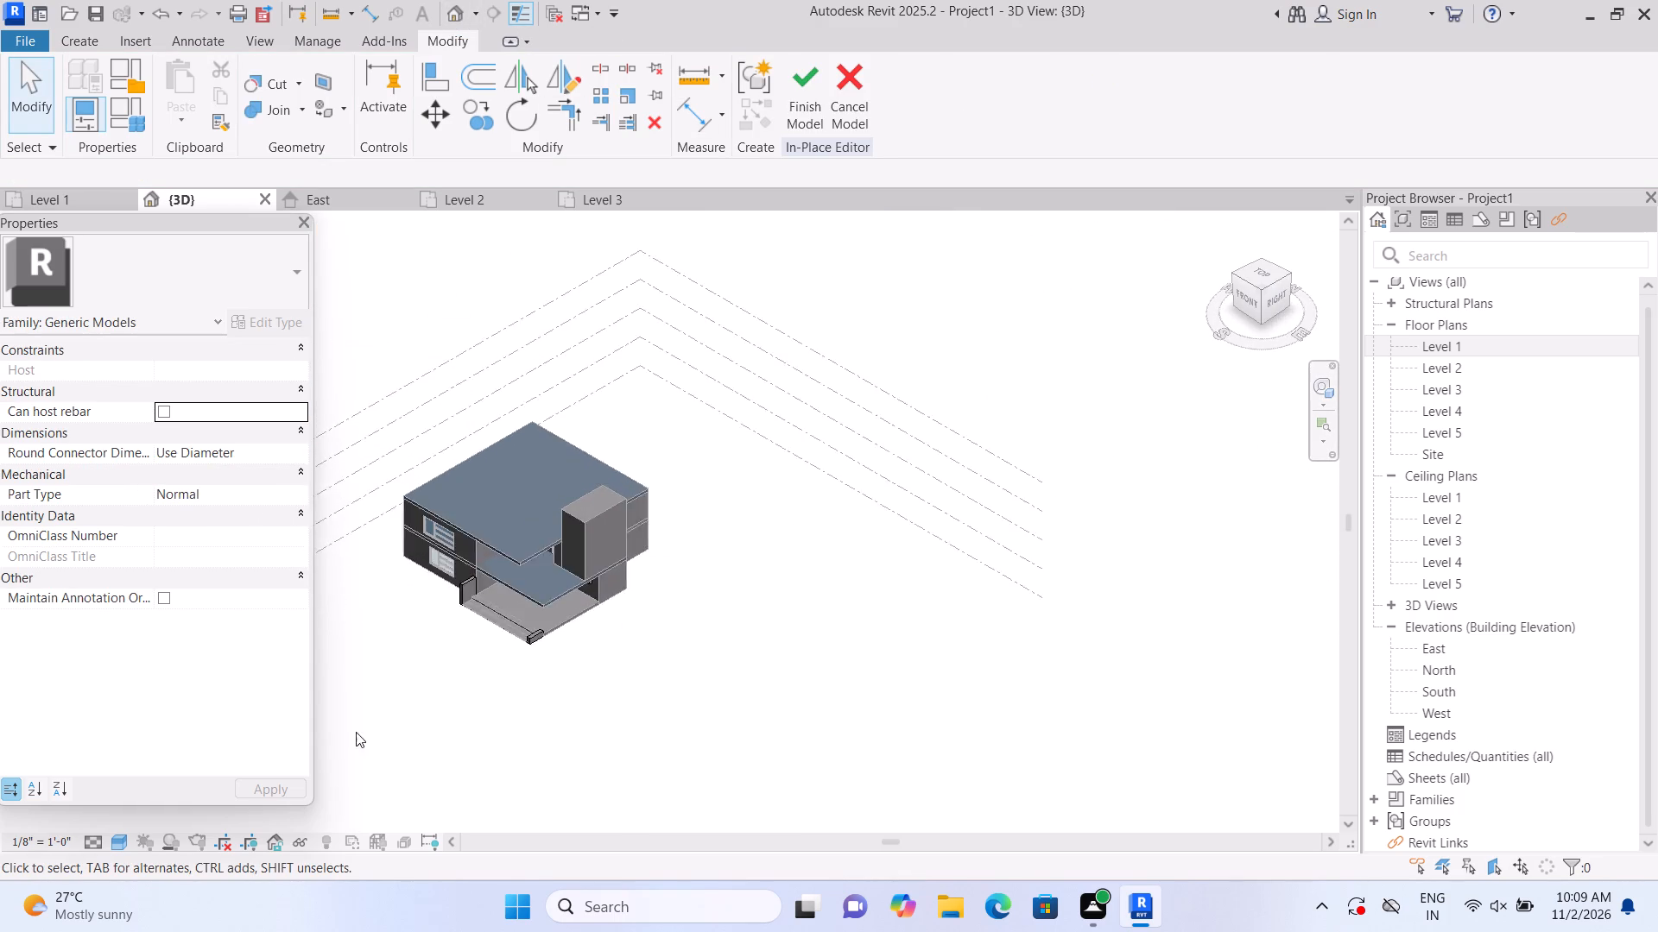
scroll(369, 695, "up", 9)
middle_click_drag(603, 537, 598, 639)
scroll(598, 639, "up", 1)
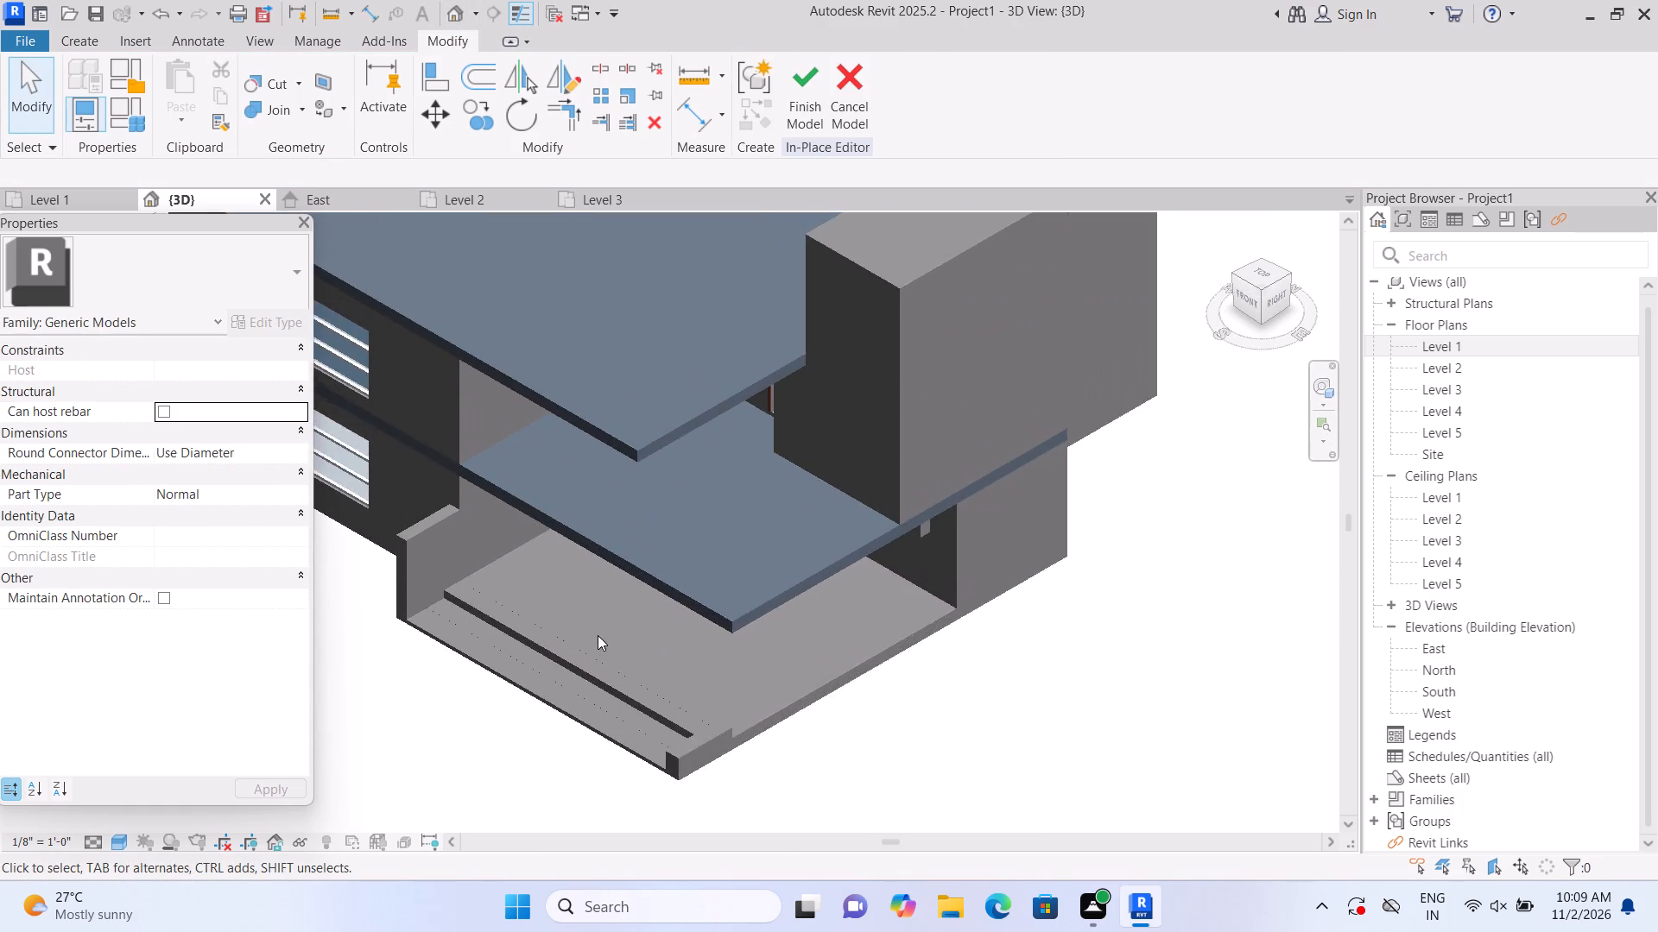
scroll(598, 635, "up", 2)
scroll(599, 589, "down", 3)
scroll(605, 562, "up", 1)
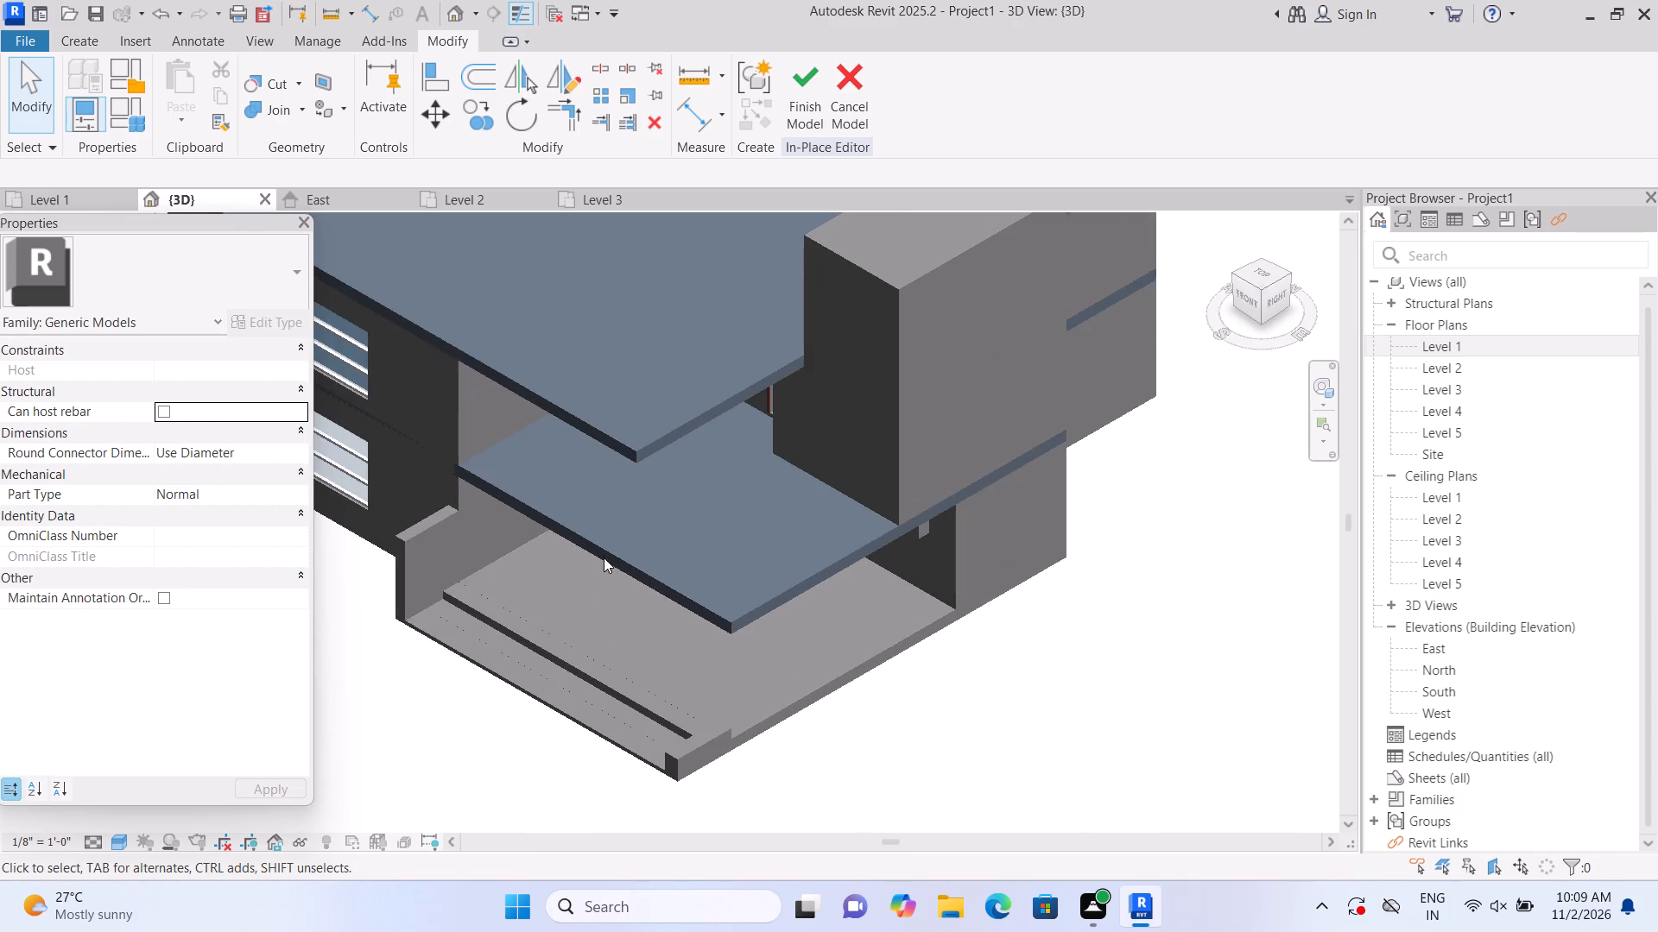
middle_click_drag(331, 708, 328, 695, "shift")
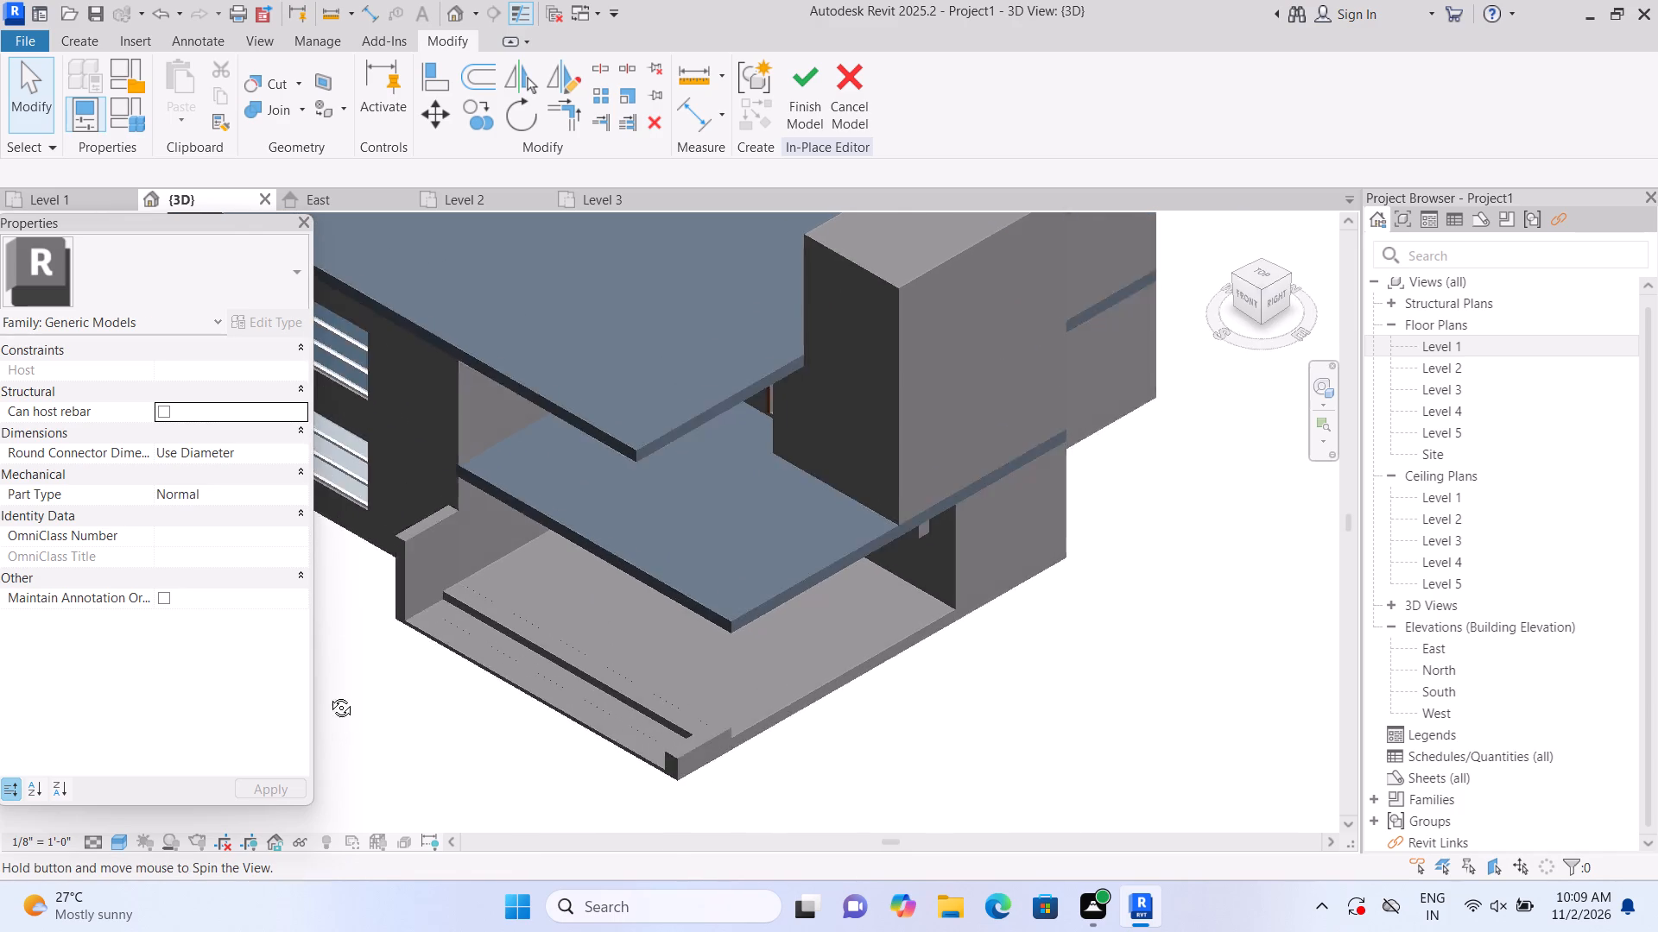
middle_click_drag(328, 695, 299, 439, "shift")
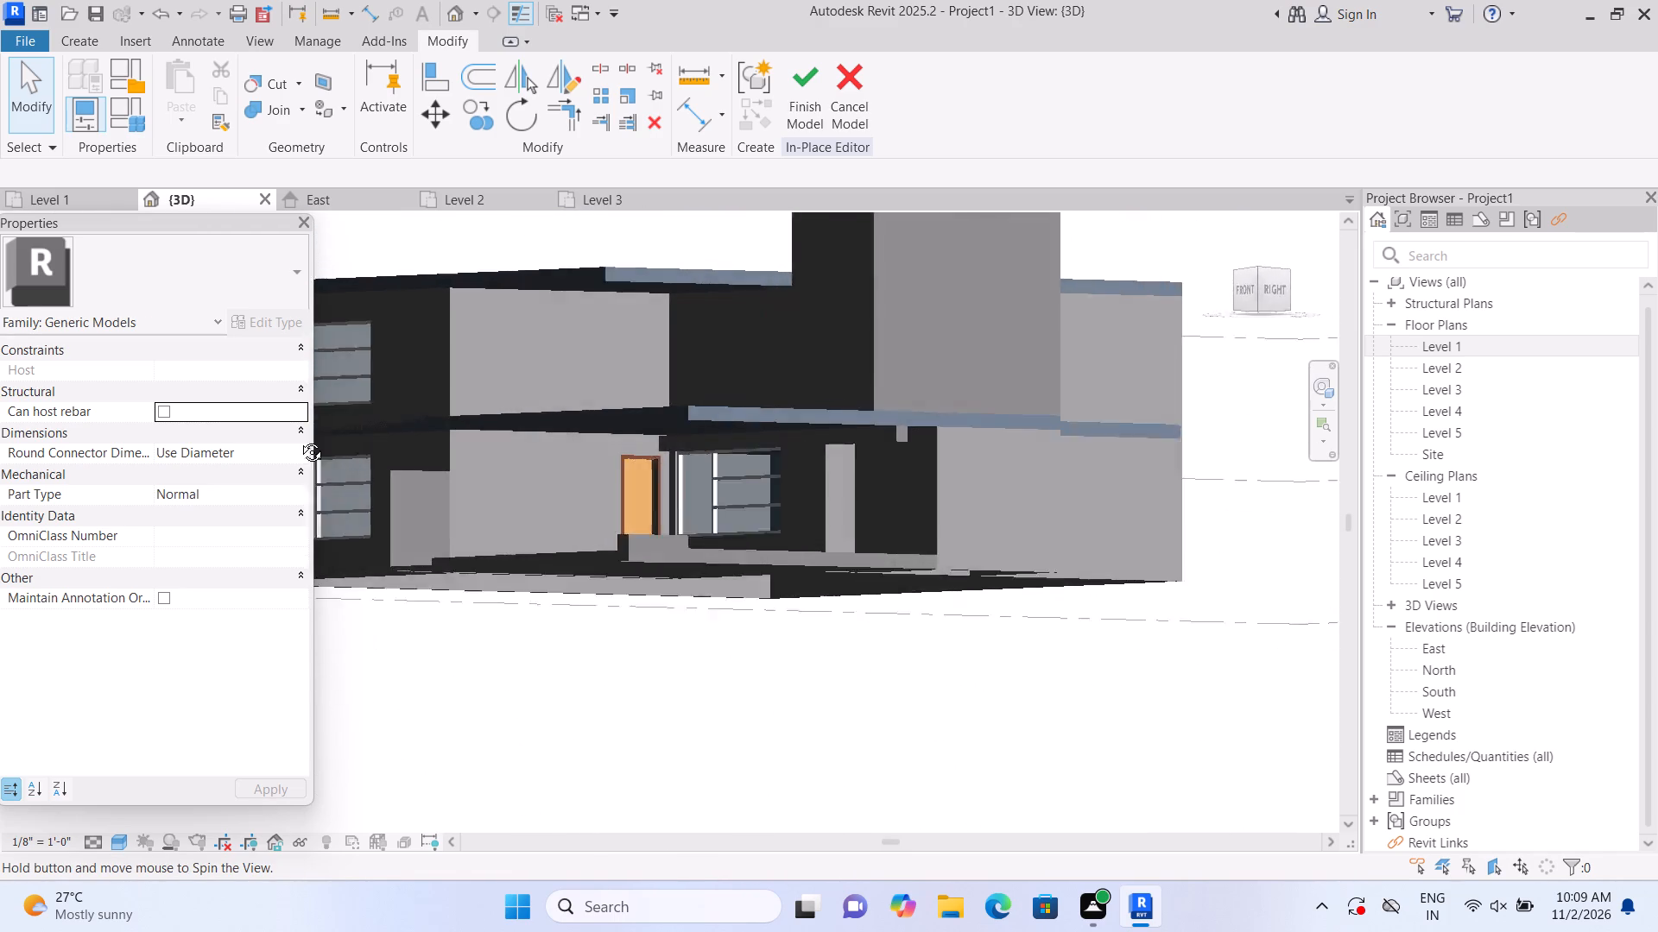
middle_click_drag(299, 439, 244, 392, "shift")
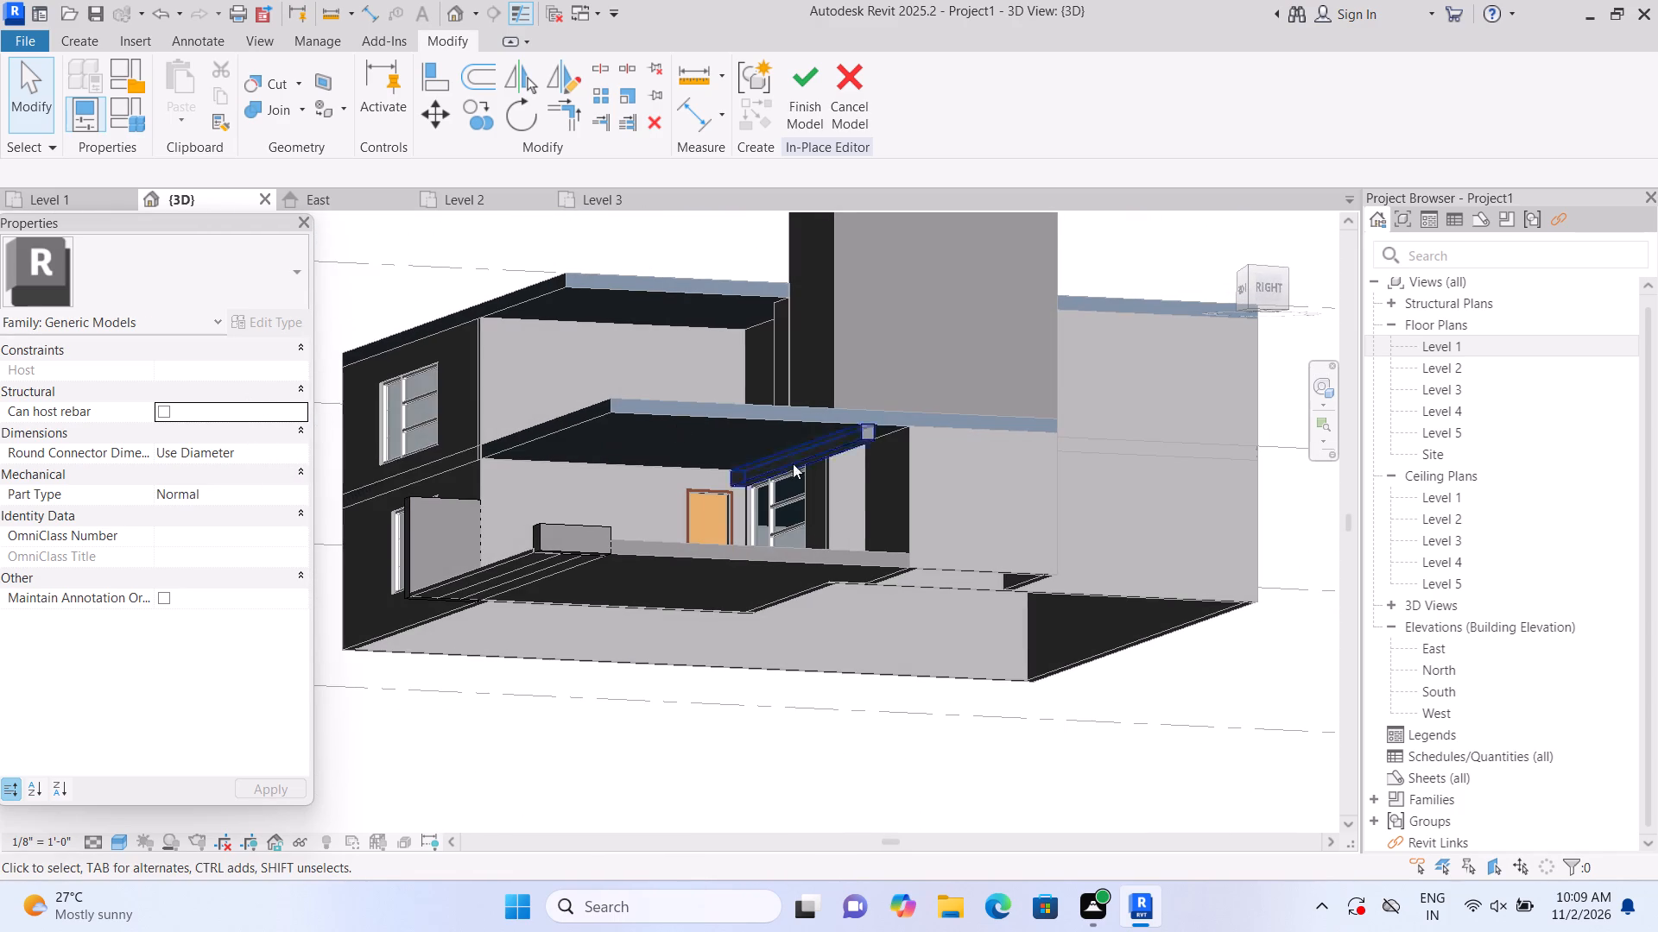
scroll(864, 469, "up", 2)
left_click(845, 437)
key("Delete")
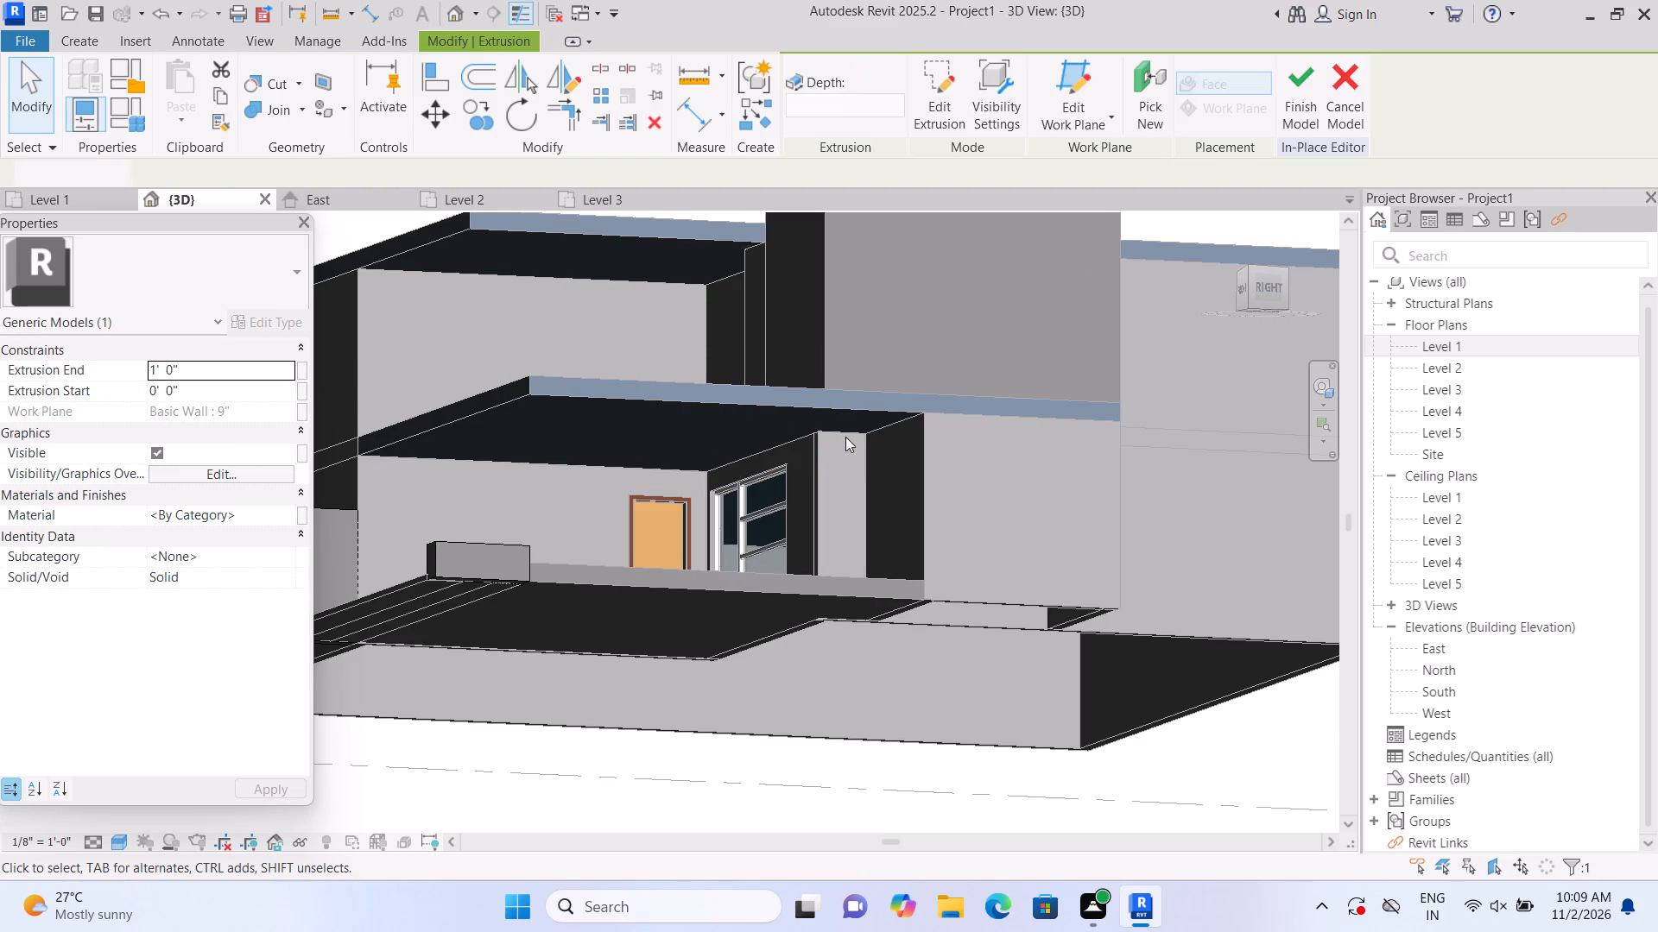
Start a solid extrusion from the front view, picking the lower 12" roof's front edge face as its work plane.
middle_click_drag(765, 507, 1170, 671, "shift")
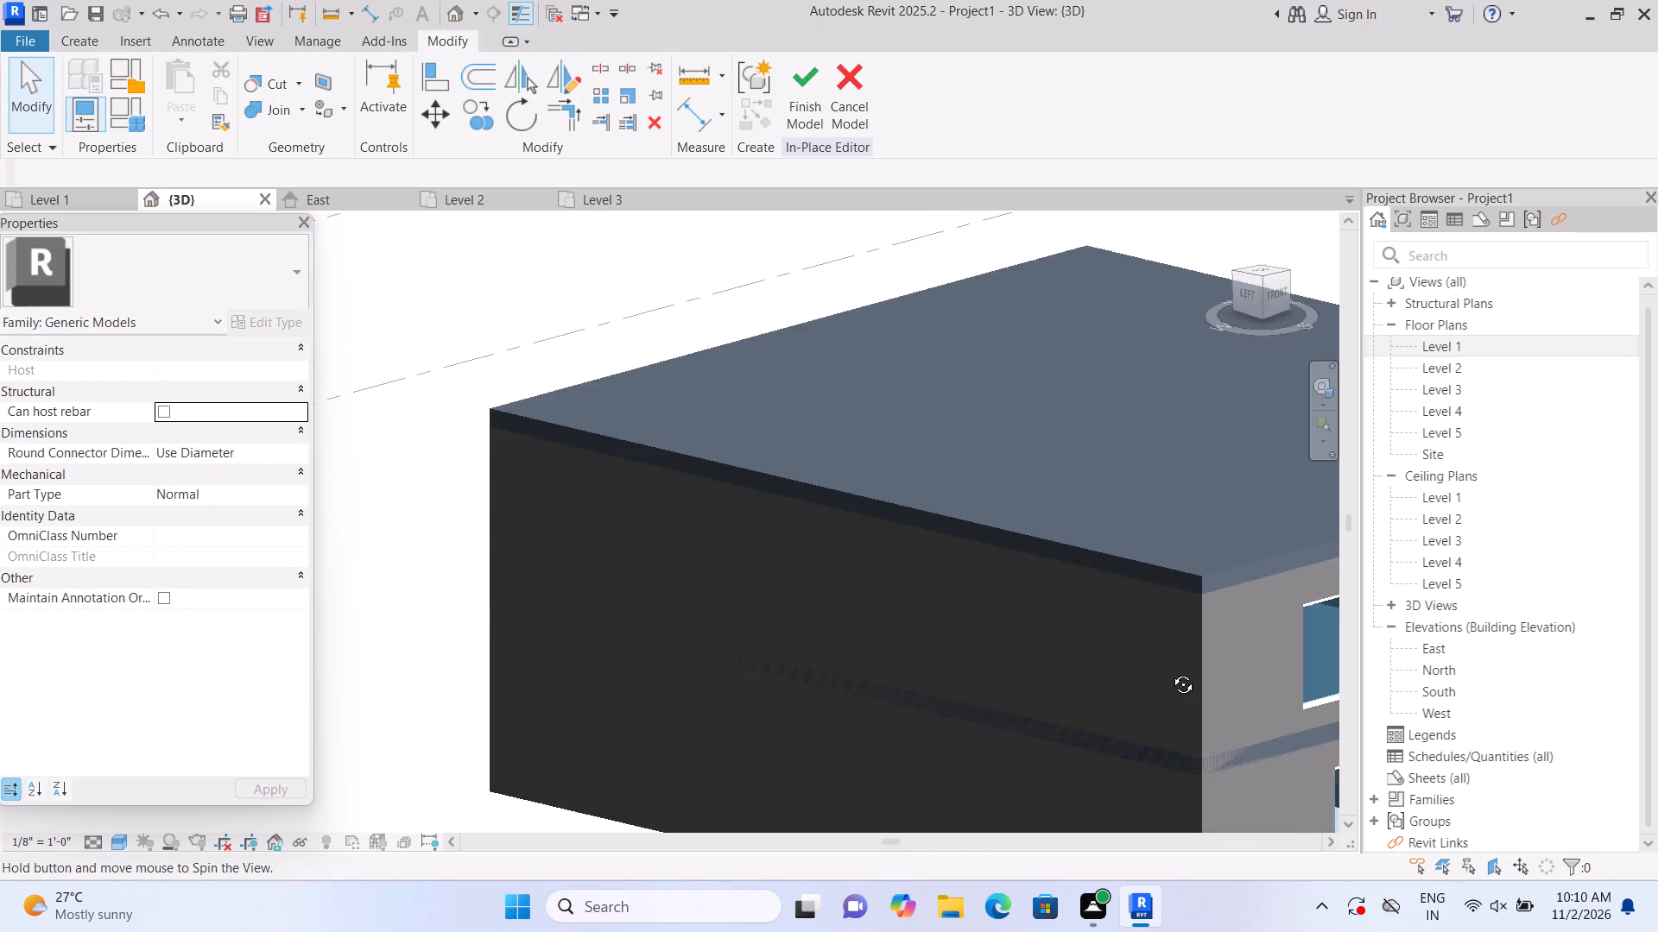
middle_click_drag(1170, 671, 940, 701, "shift")
middle_click_drag(704, 612, 755, 516)
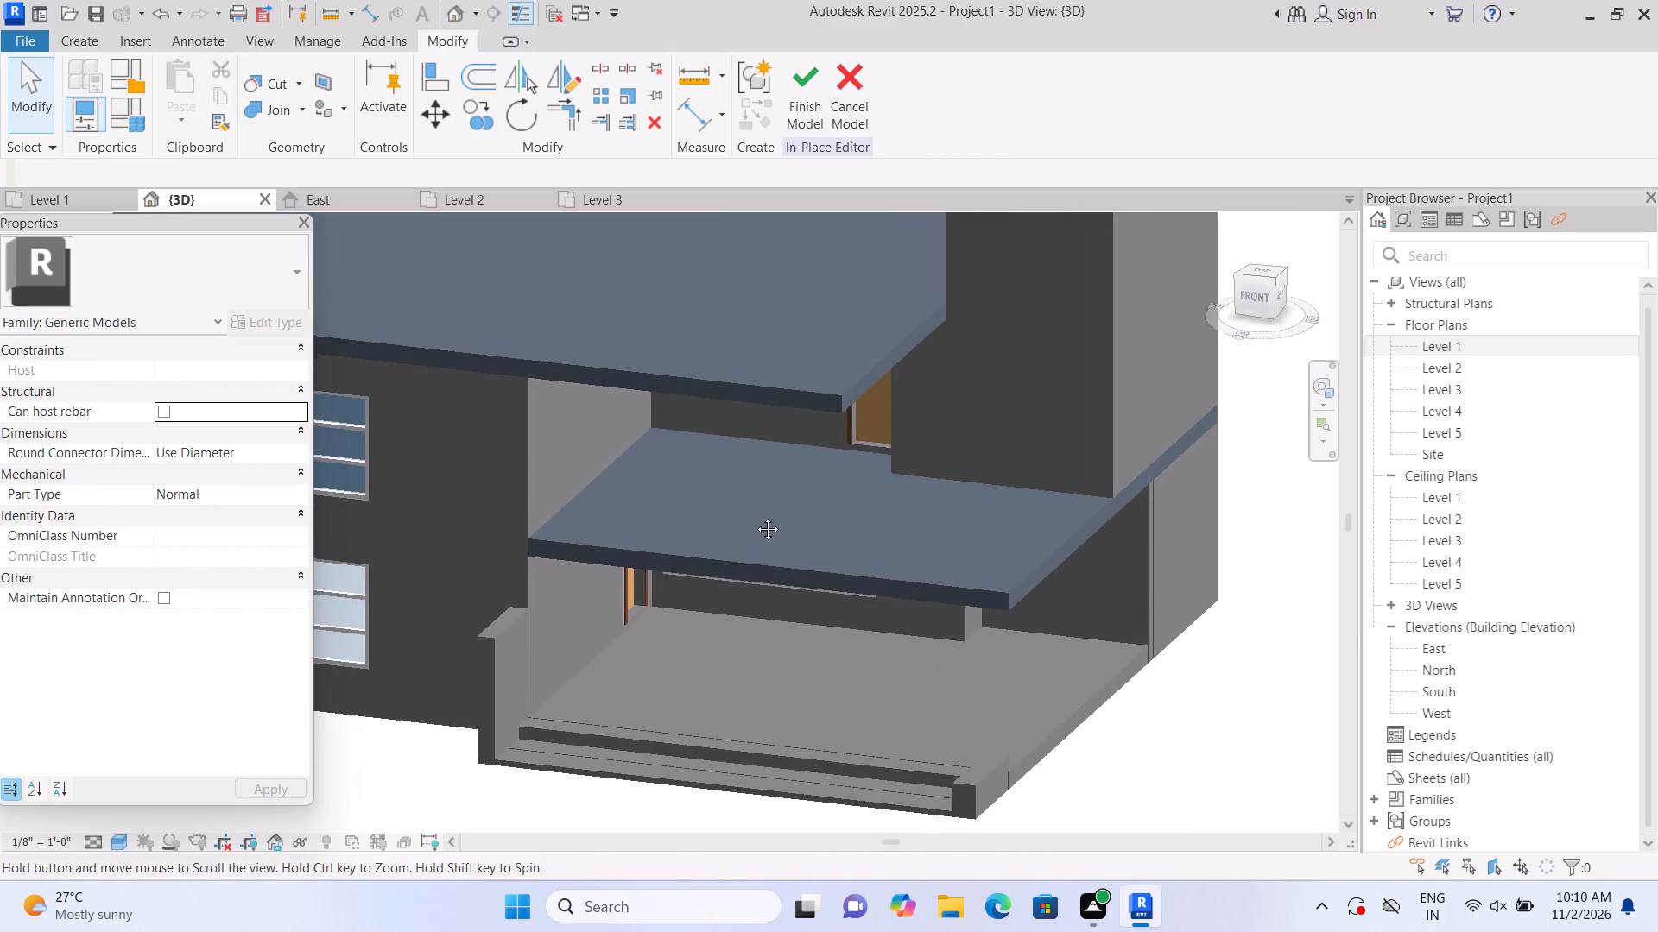
middle_click_drag(755, 516, 770, 470)
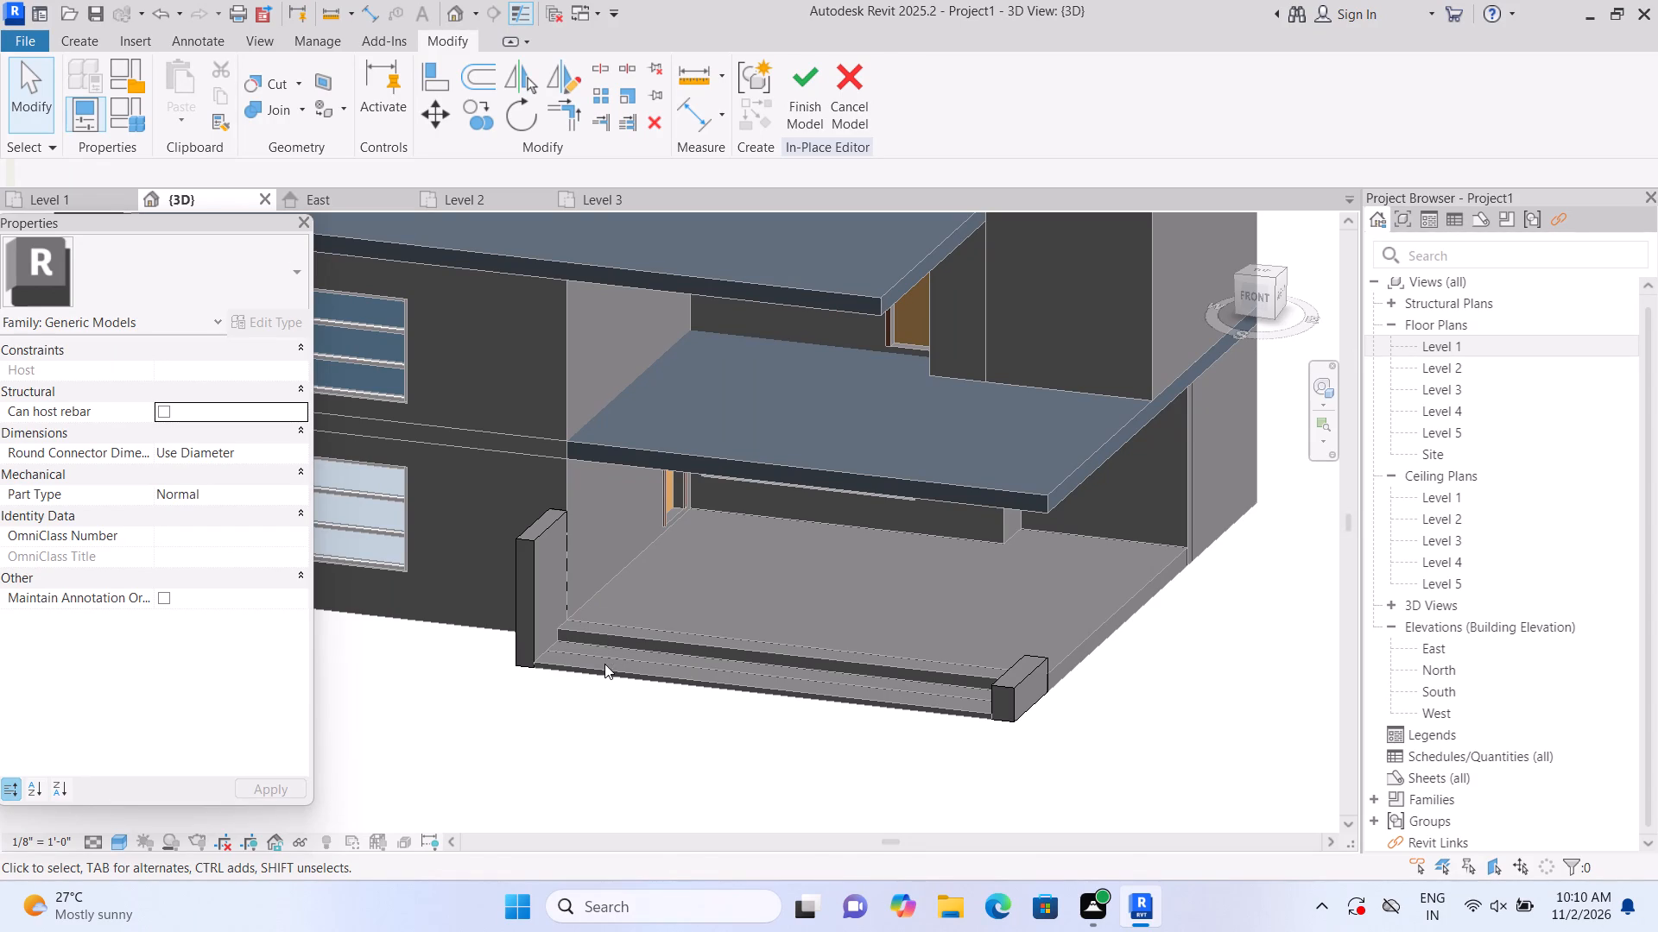
left_click(1269, 289)
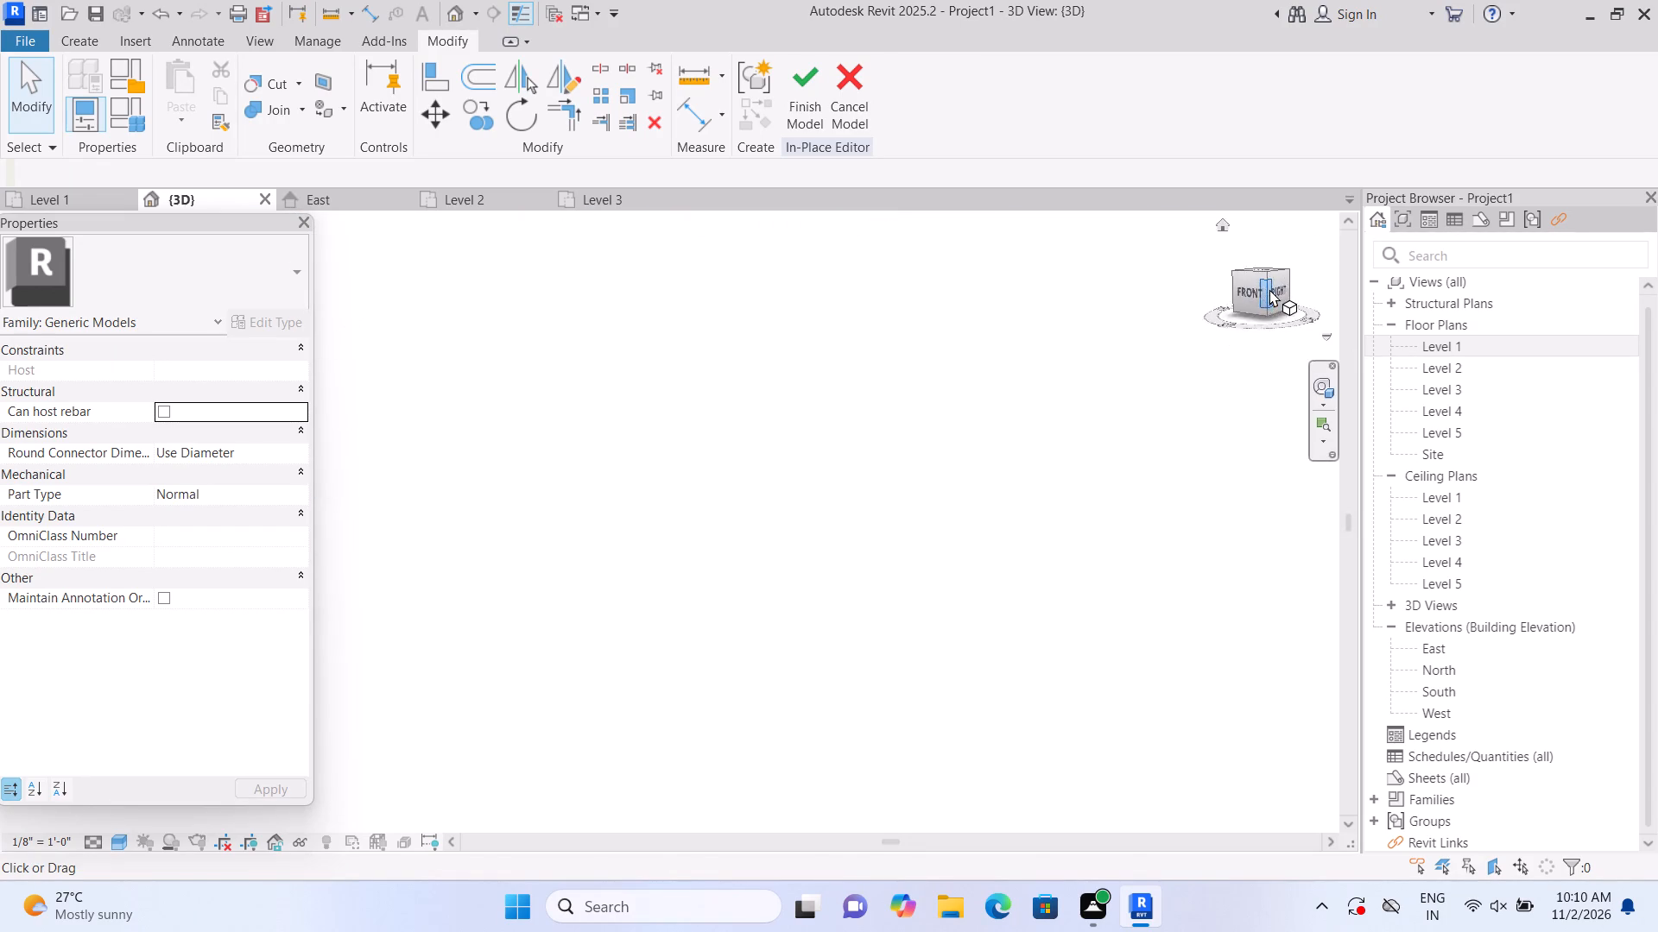
scroll(476, 610, "up", 3)
scroll(548, 551, "up", 2)
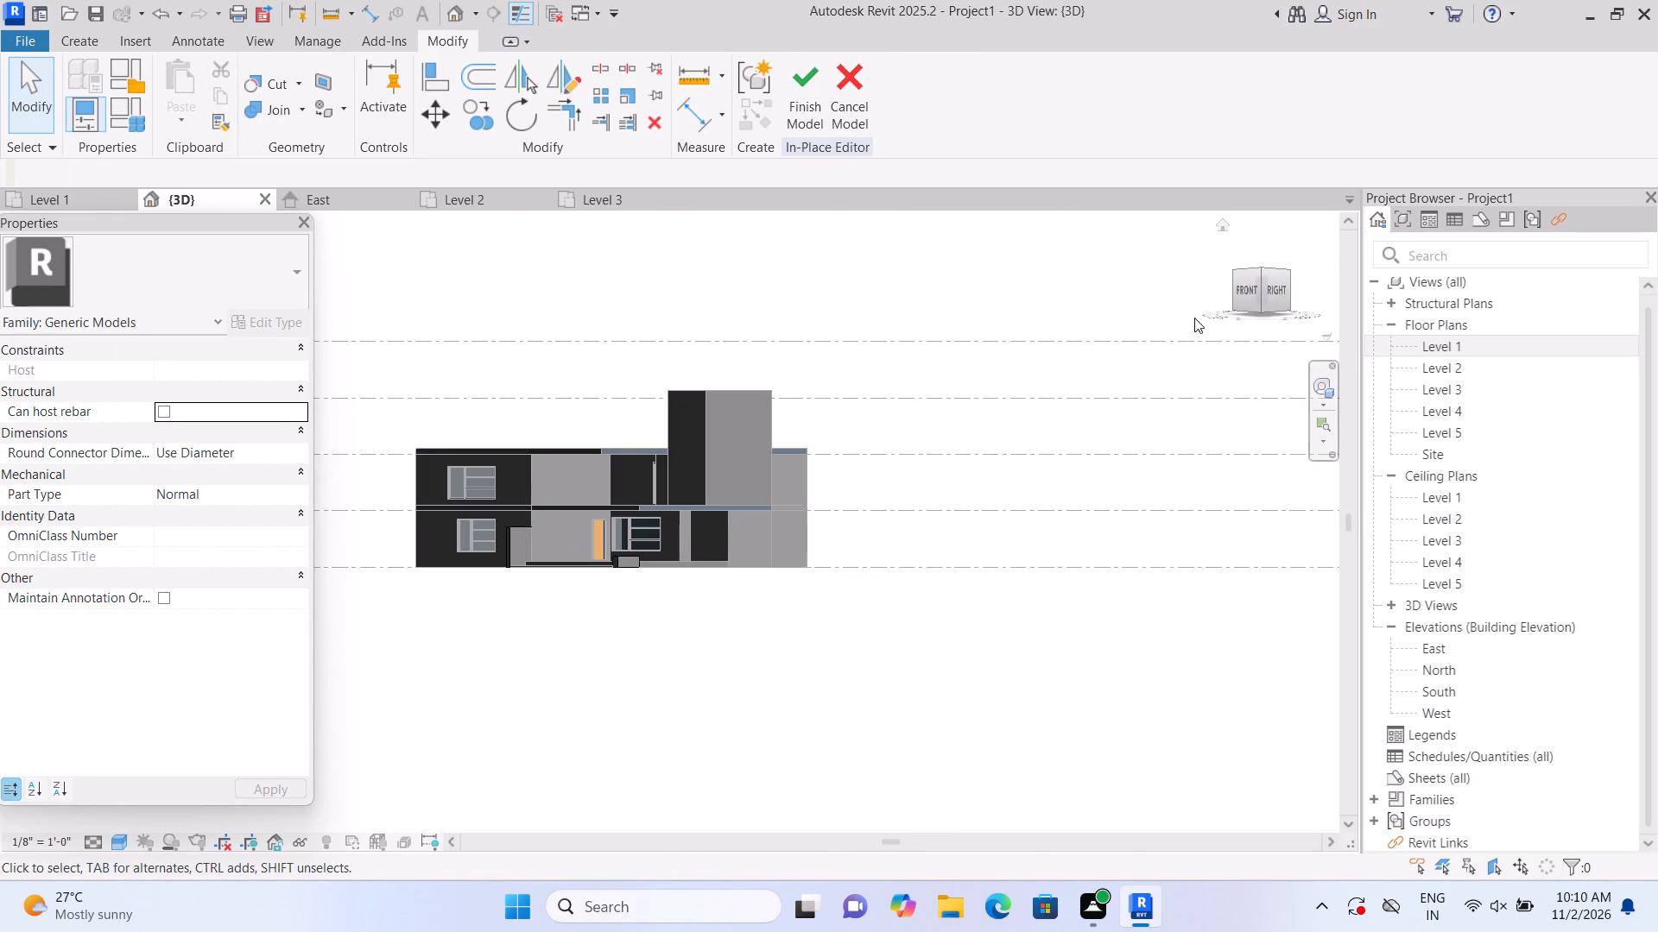
left_click(1251, 293)
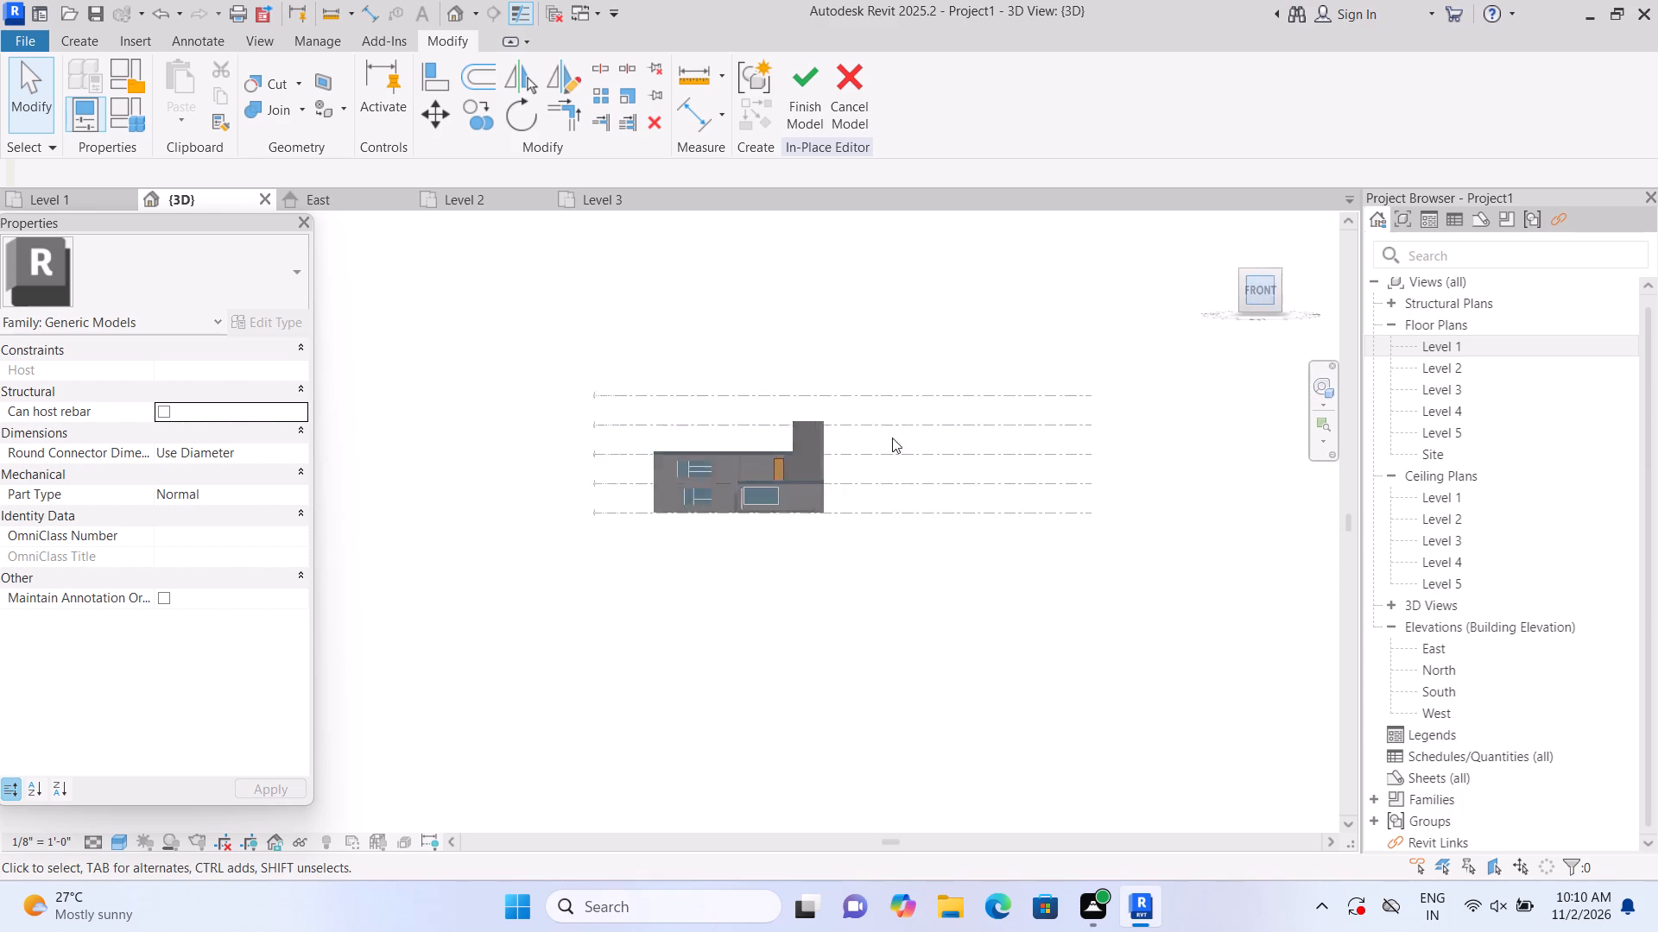
scroll(540, 534, "up", 8)
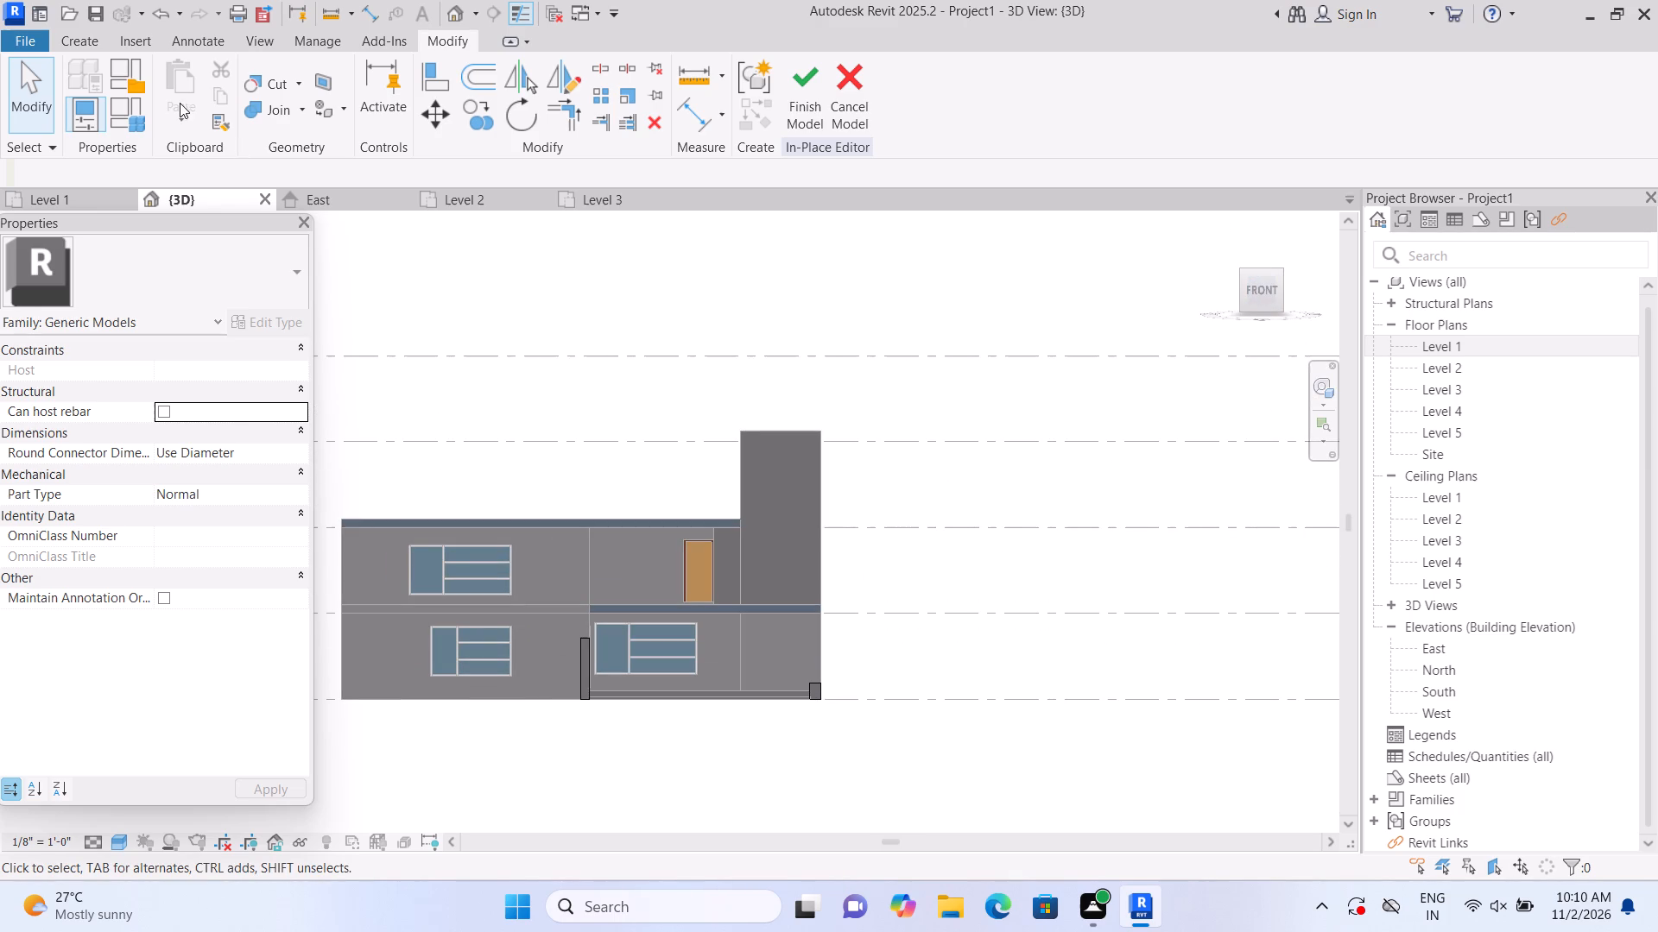
left_click(76, 45)
left_click(184, 71)
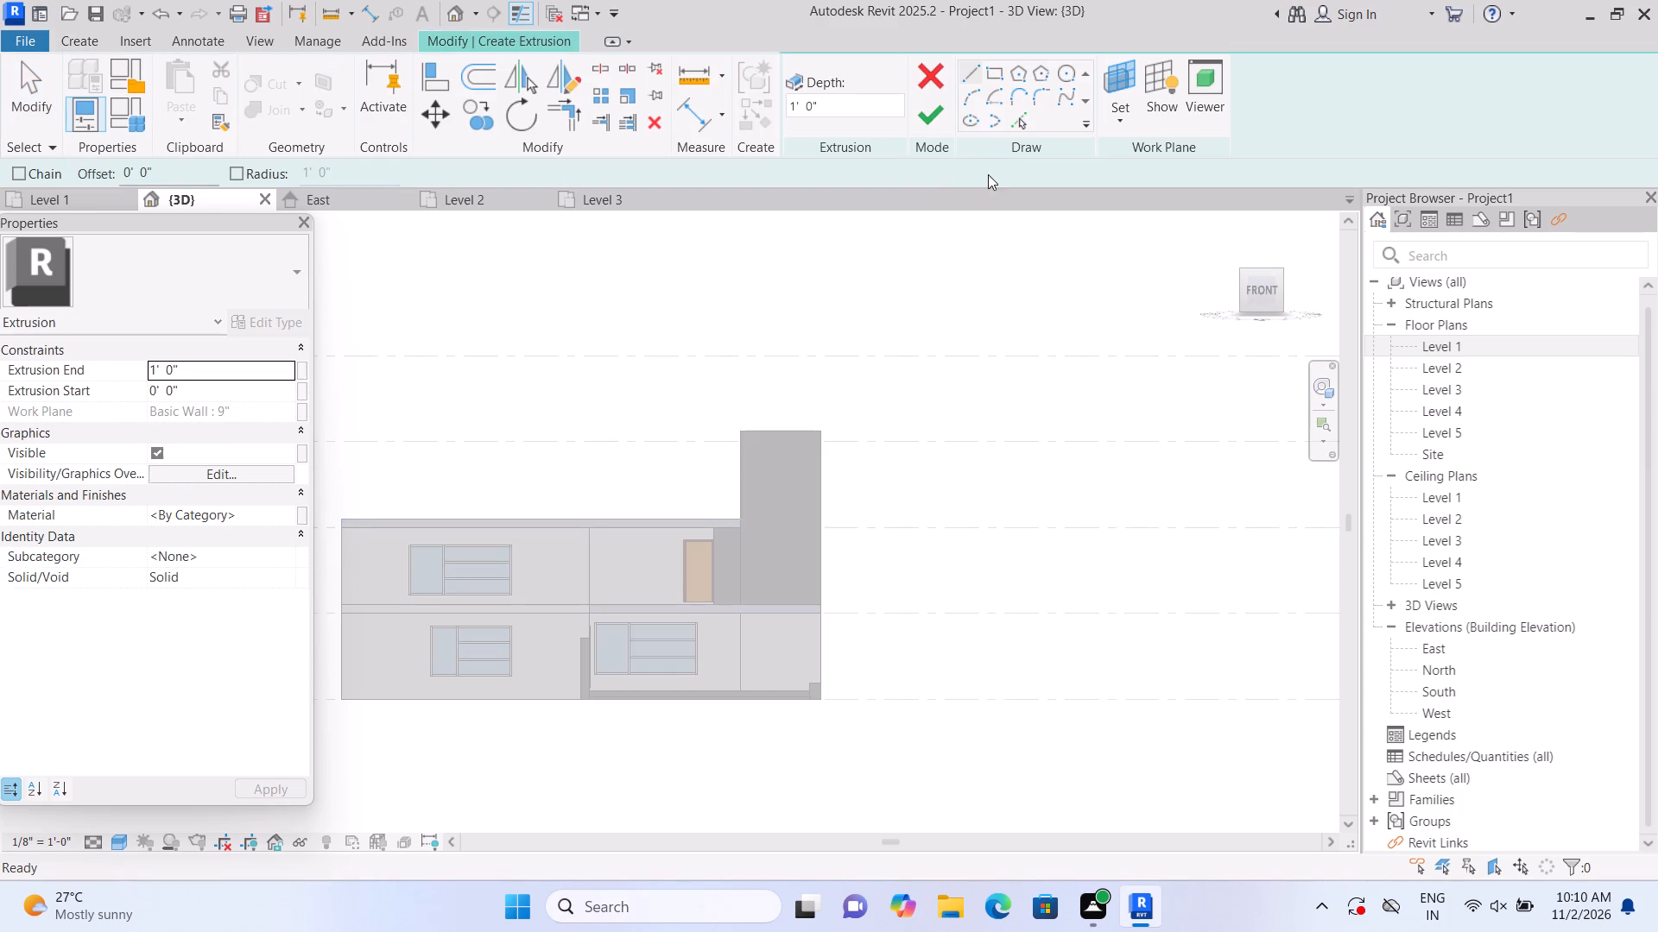
left_click(1123, 124)
left_click(1129, 198)
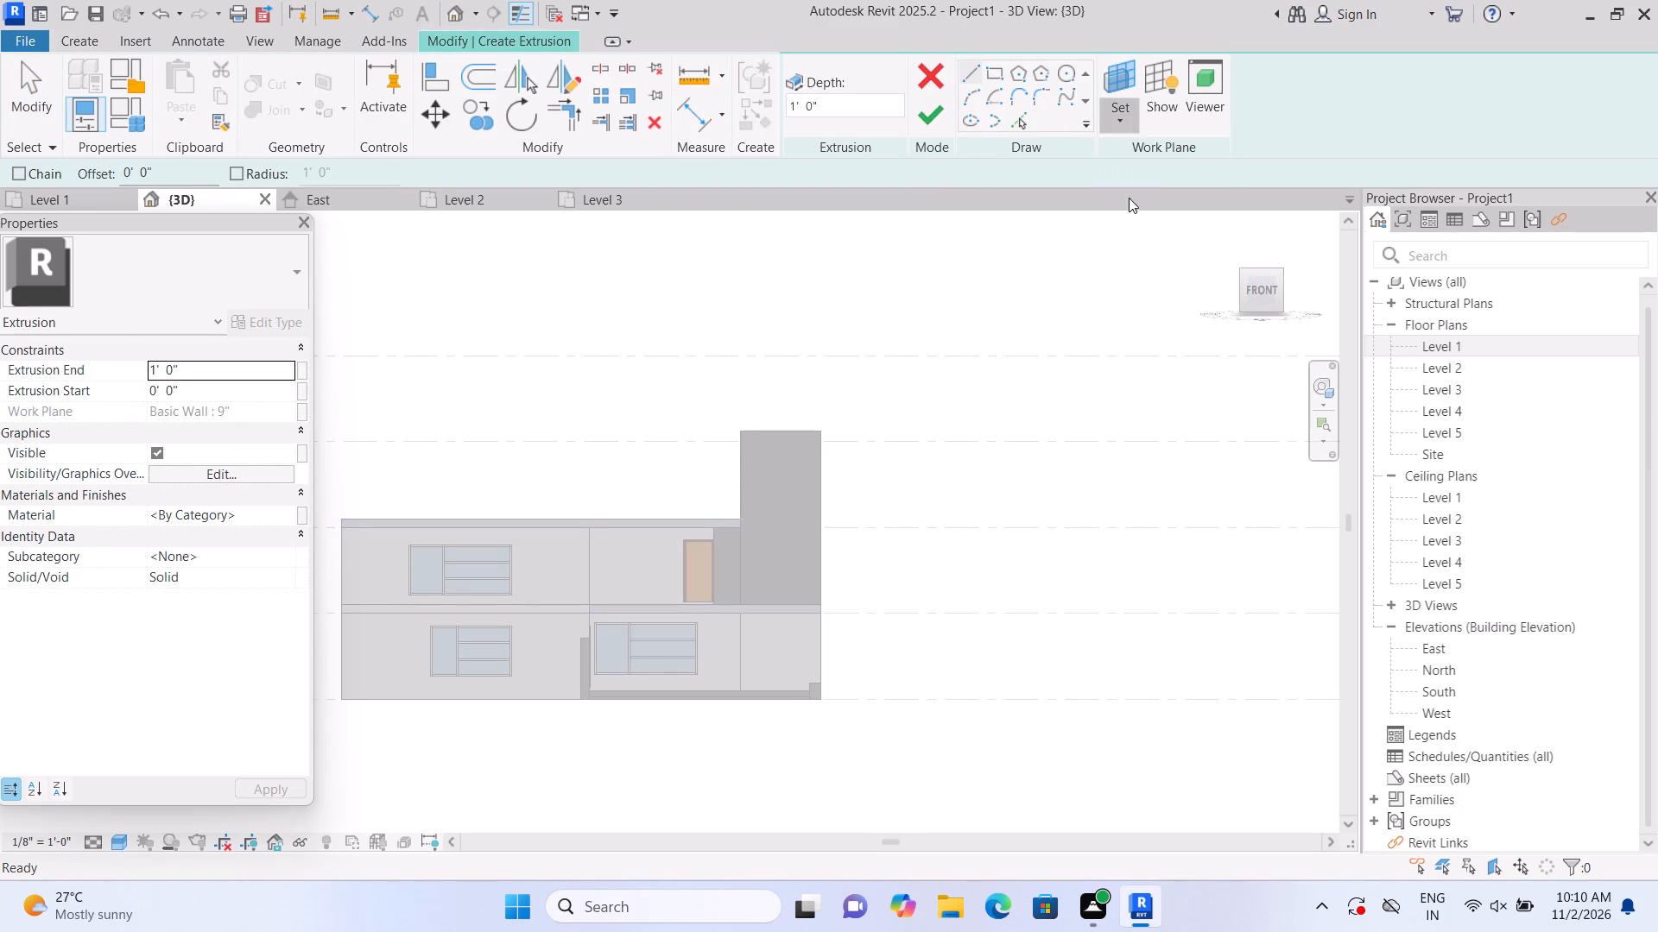
scroll(743, 638, "up", 2)
middle_click_drag(752, 634, 996, 586)
scroll(990, 581, "up", 1)
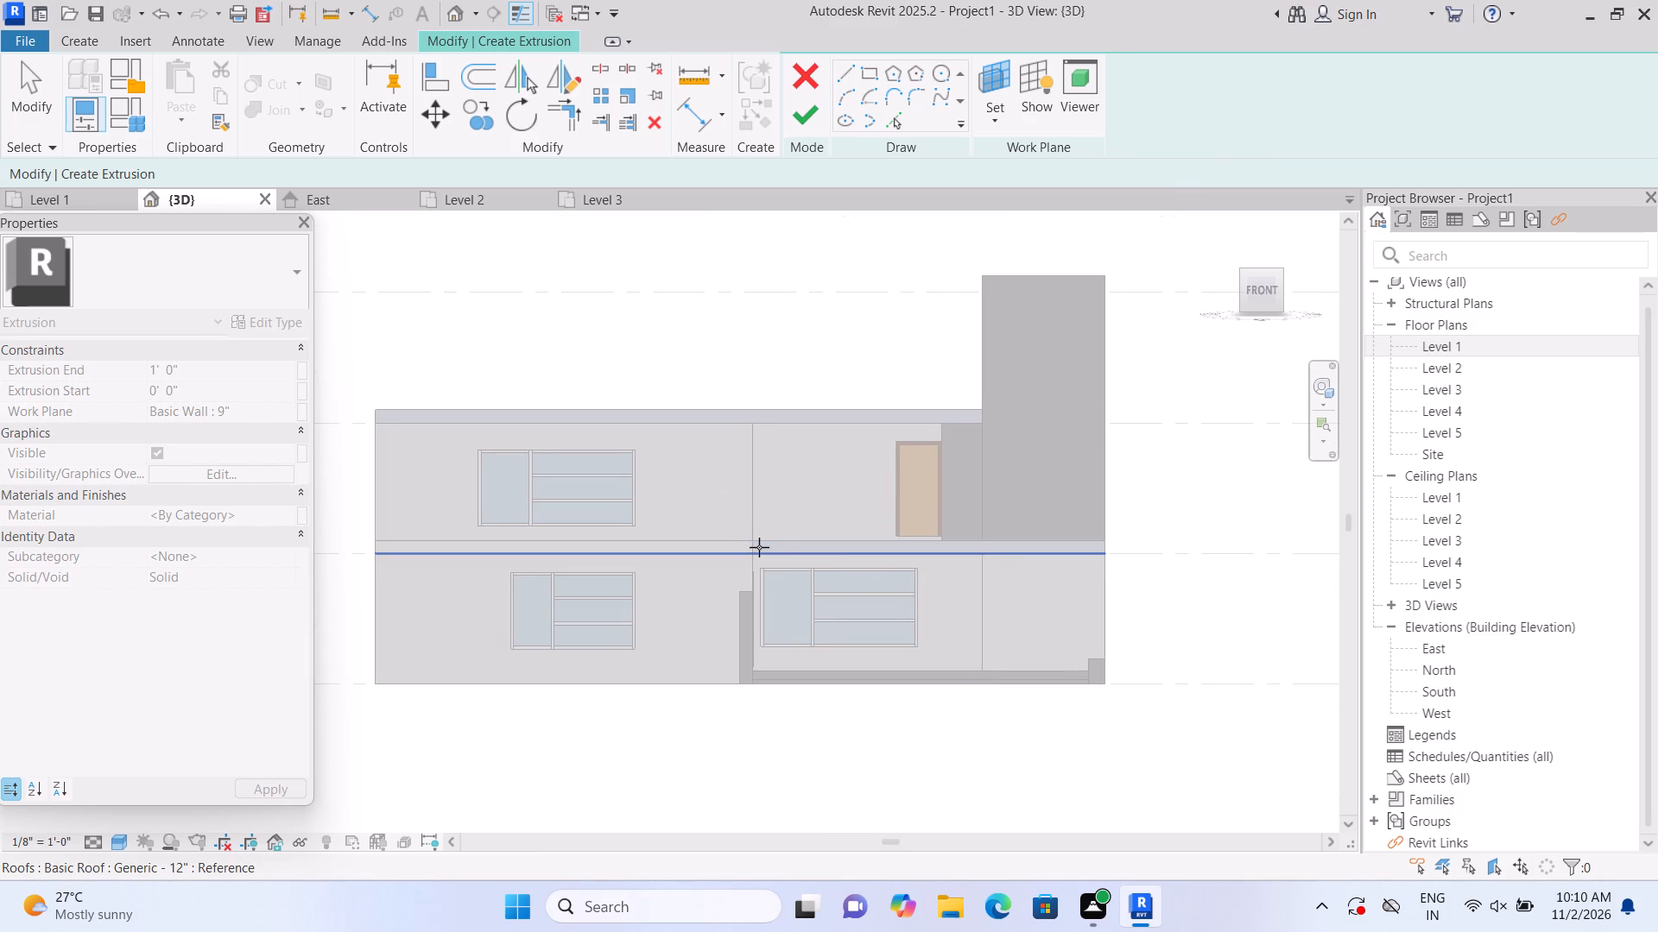
scroll(760, 549, "up", 5)
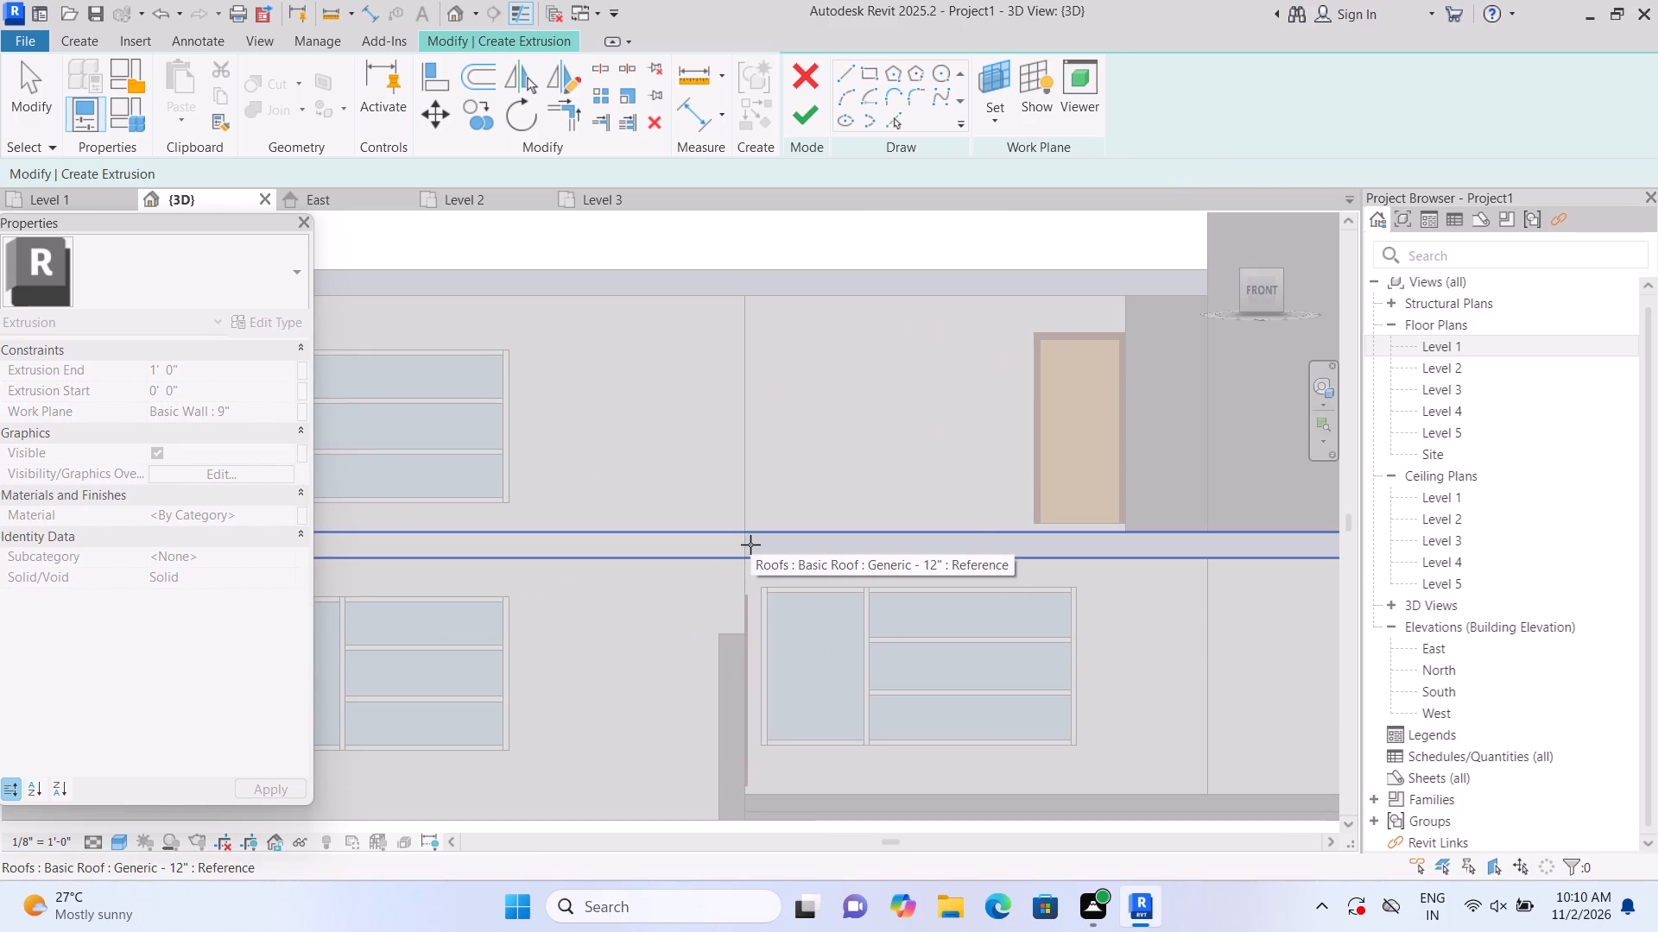
left_click(744, 545)
Draw a rectangle 27' 0" wide and 1' 0" high over the lower roof's front edge and extrude it 1' 0".
scroll(744, 545, "down", 1)
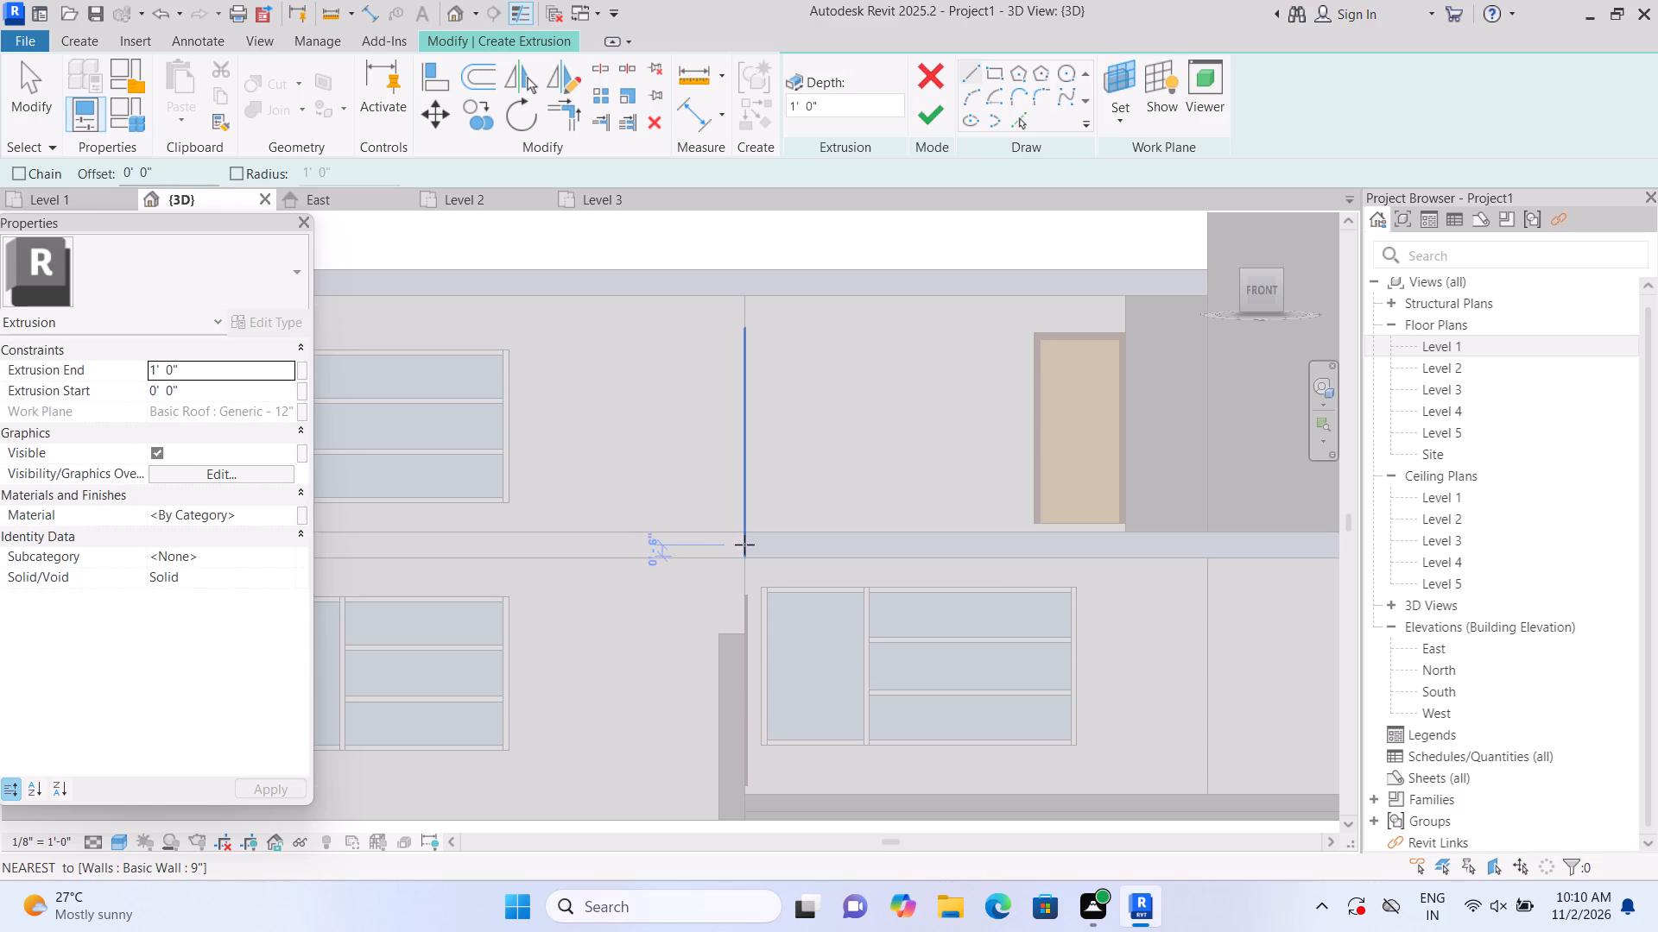
scroll(752, 550, "up", 1)
left_click(1001, 72)
scroll(755, 532, "down", 2)
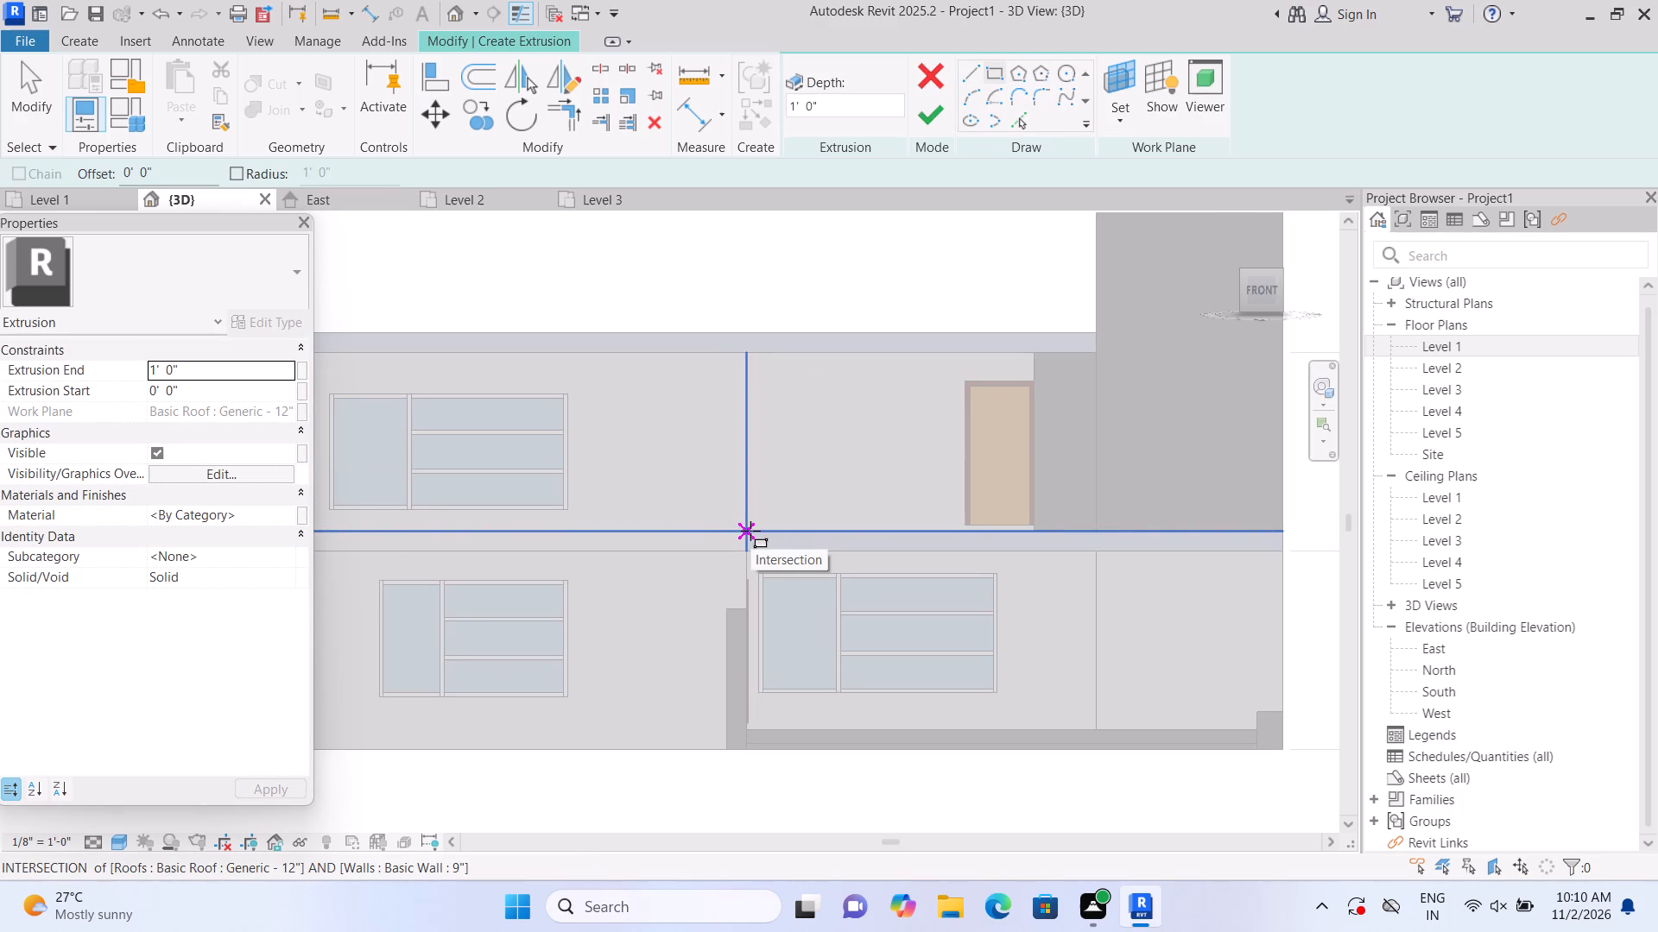
left_click(750, 531)
middle_click_drag(1047, 539, 799, 540)
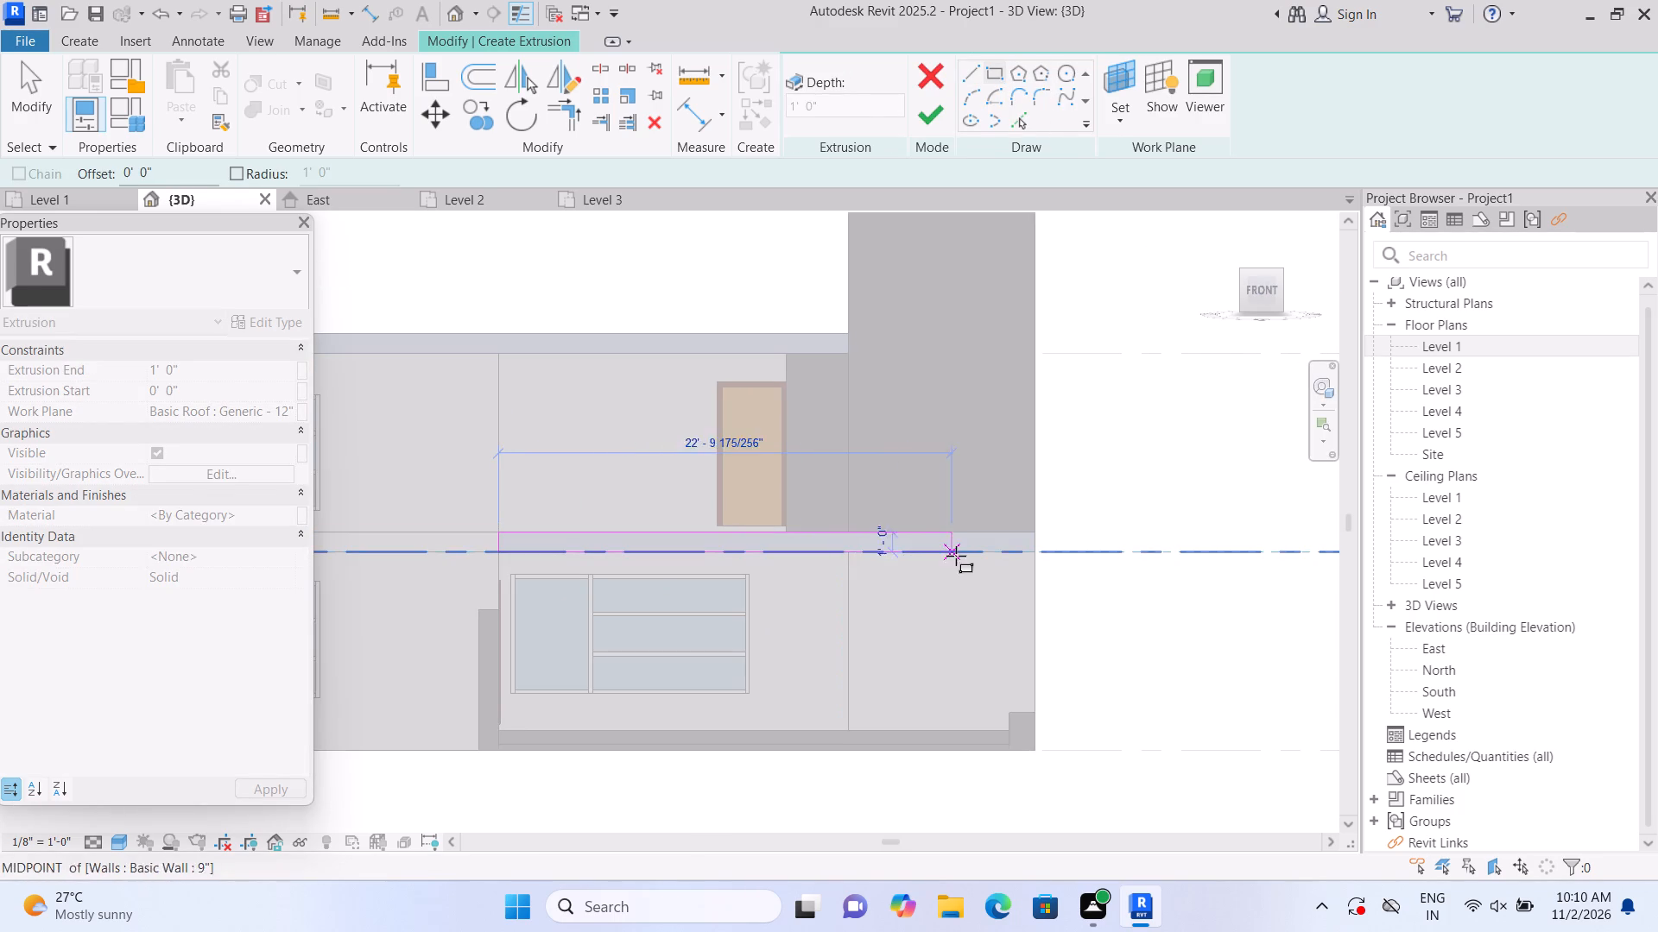
left_click(1041, 556)
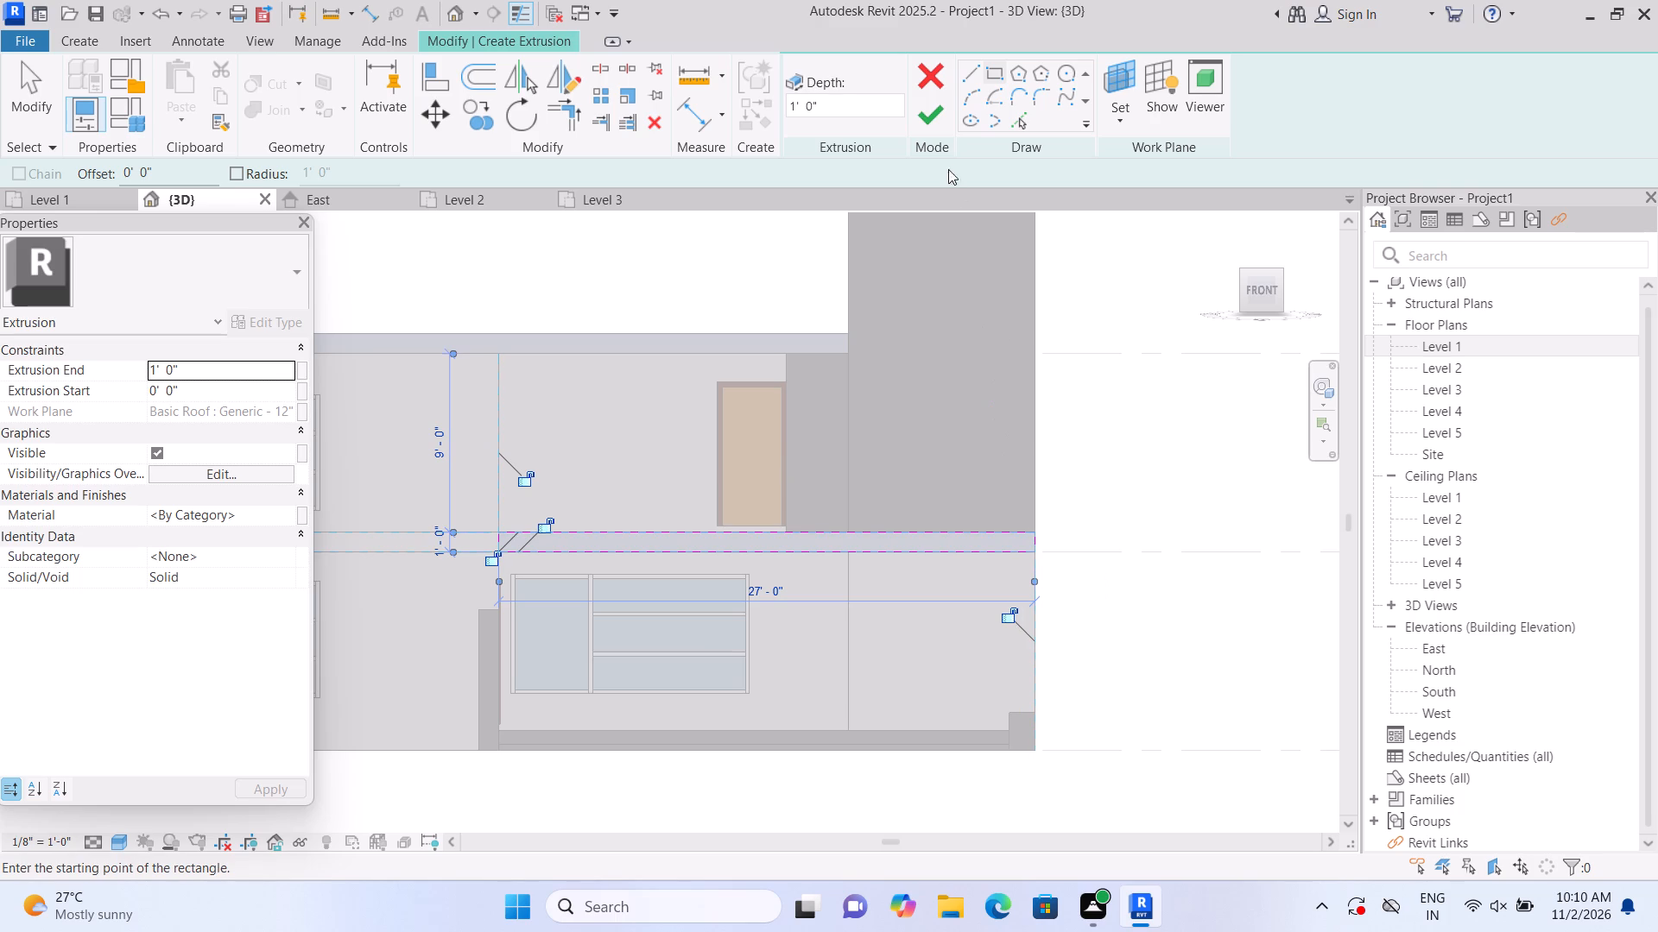
left_click(928, 120)
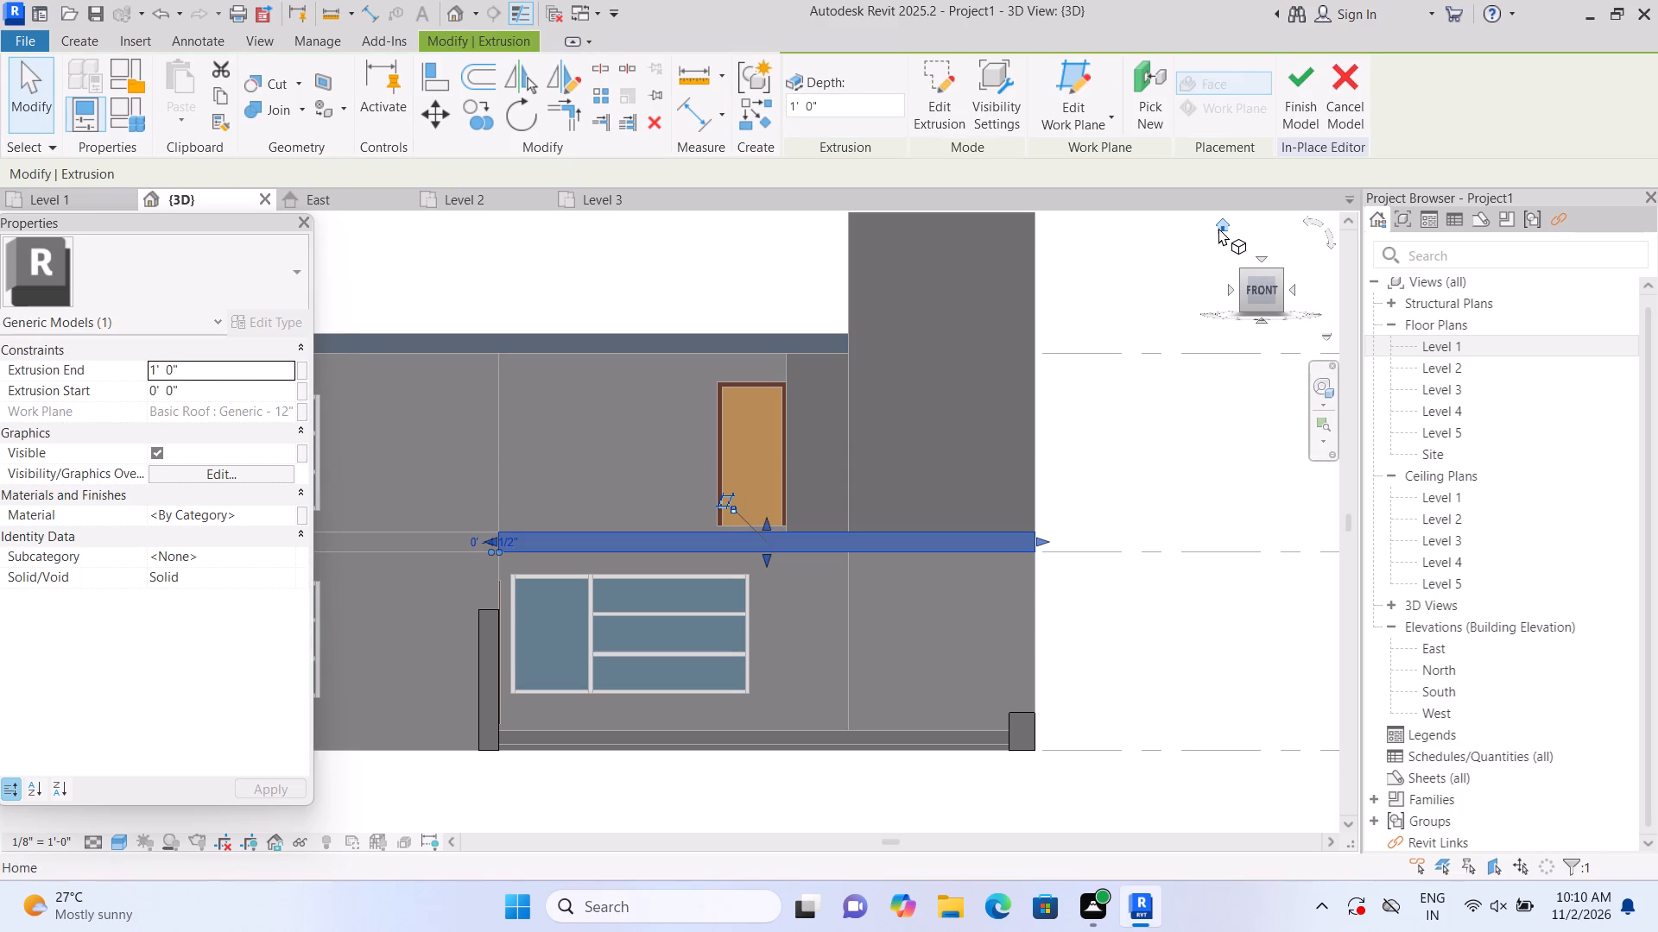
double_click(1218, 223)
scroll(462, 681, "up", 3)
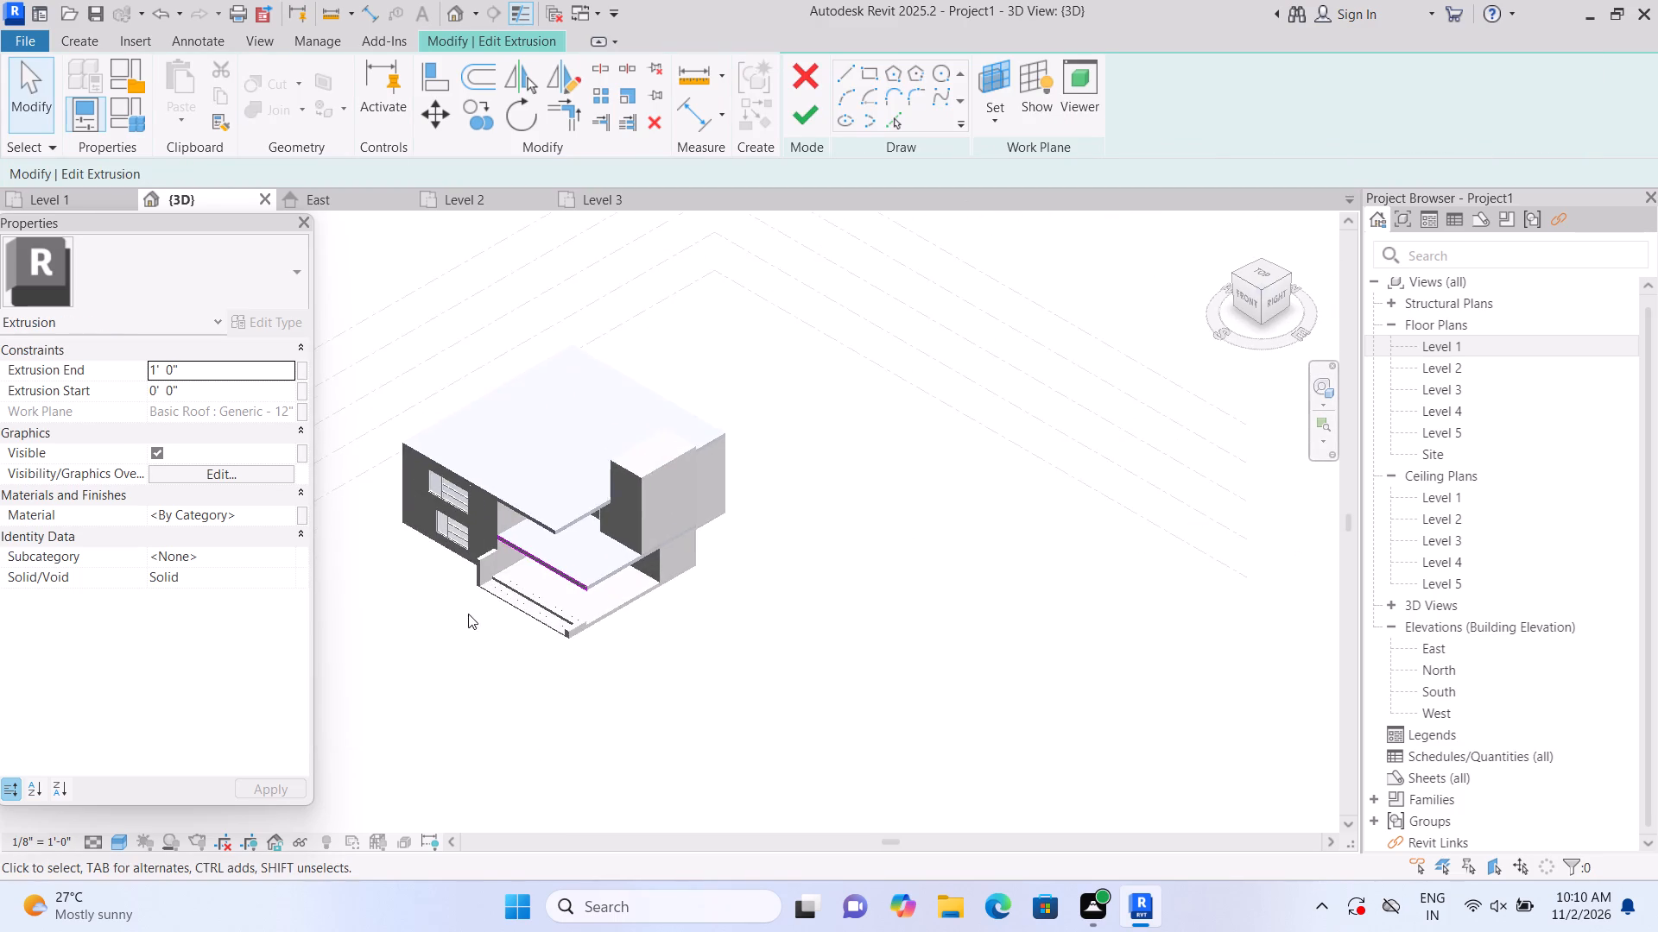
scroll(468, 614, "up", 2)
left_click(801, 116)
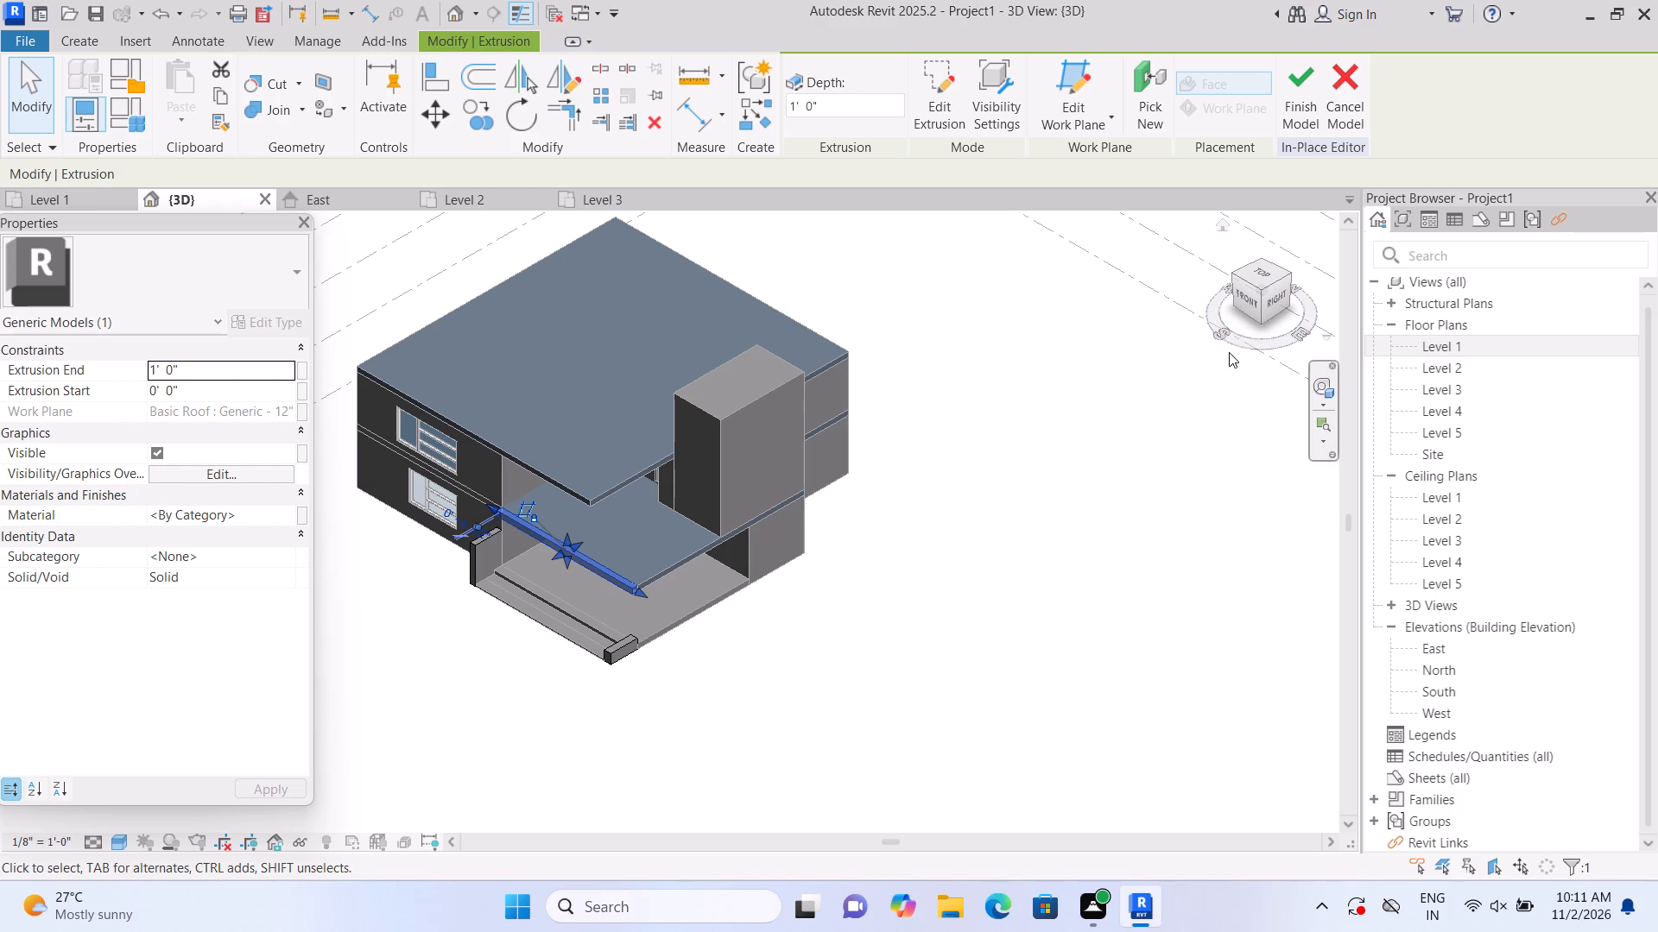
Raise the top of the west-end block beside the steps to the underside of the new roof-edge band.
left_click(1253, 308)
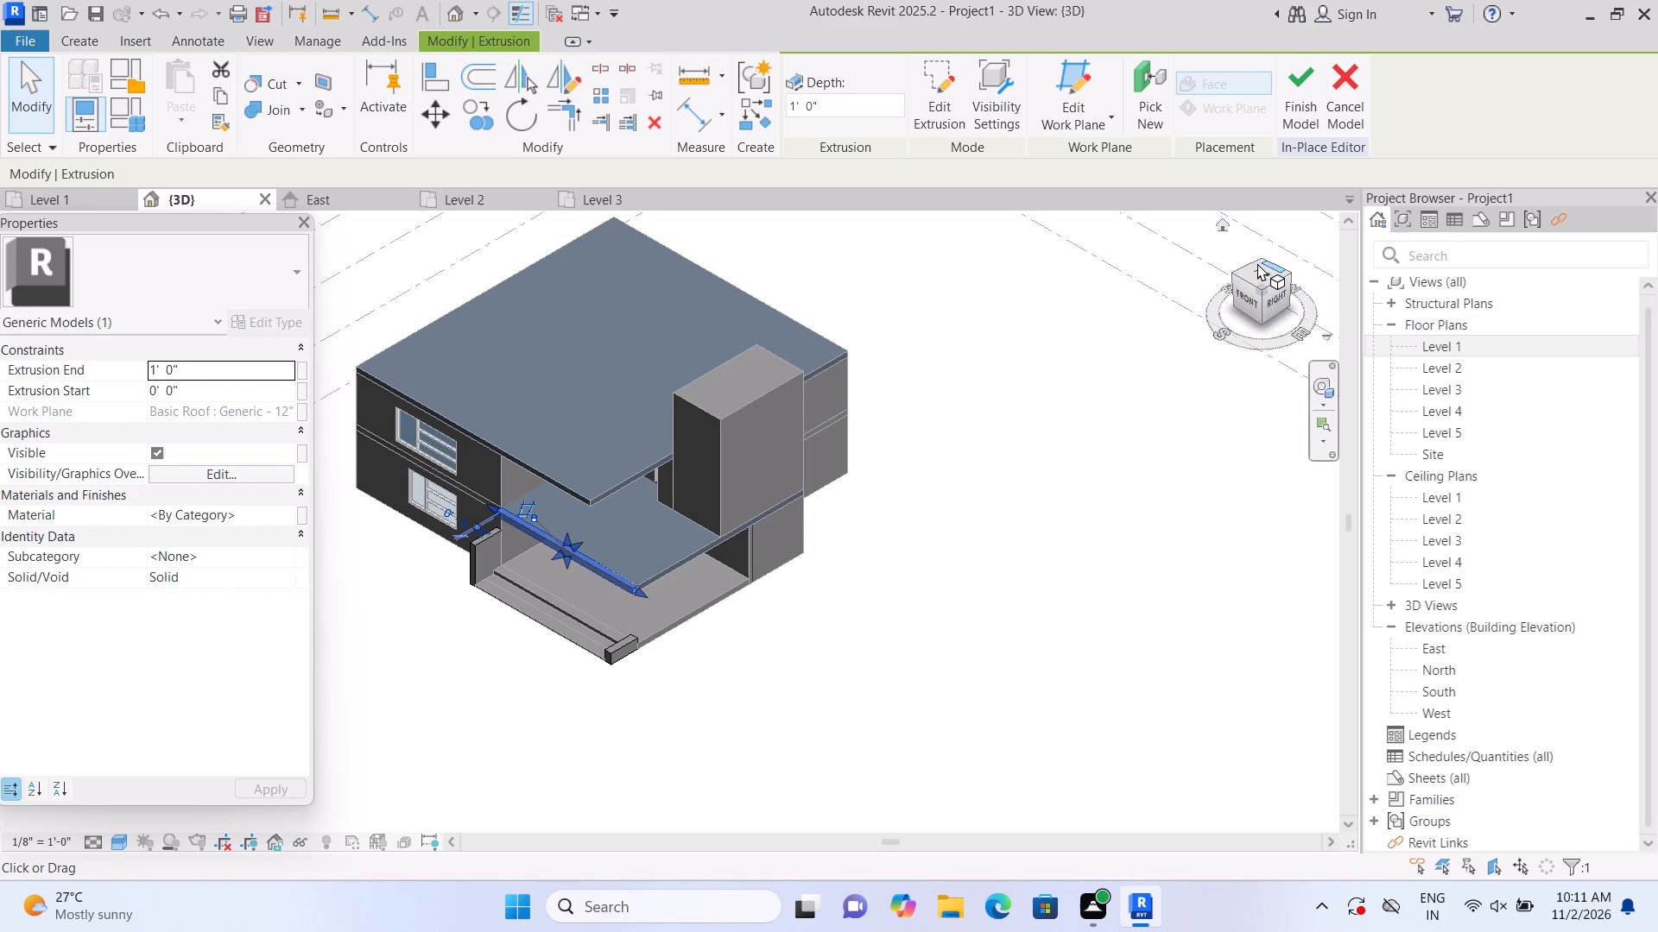
left_click(1253, 298)
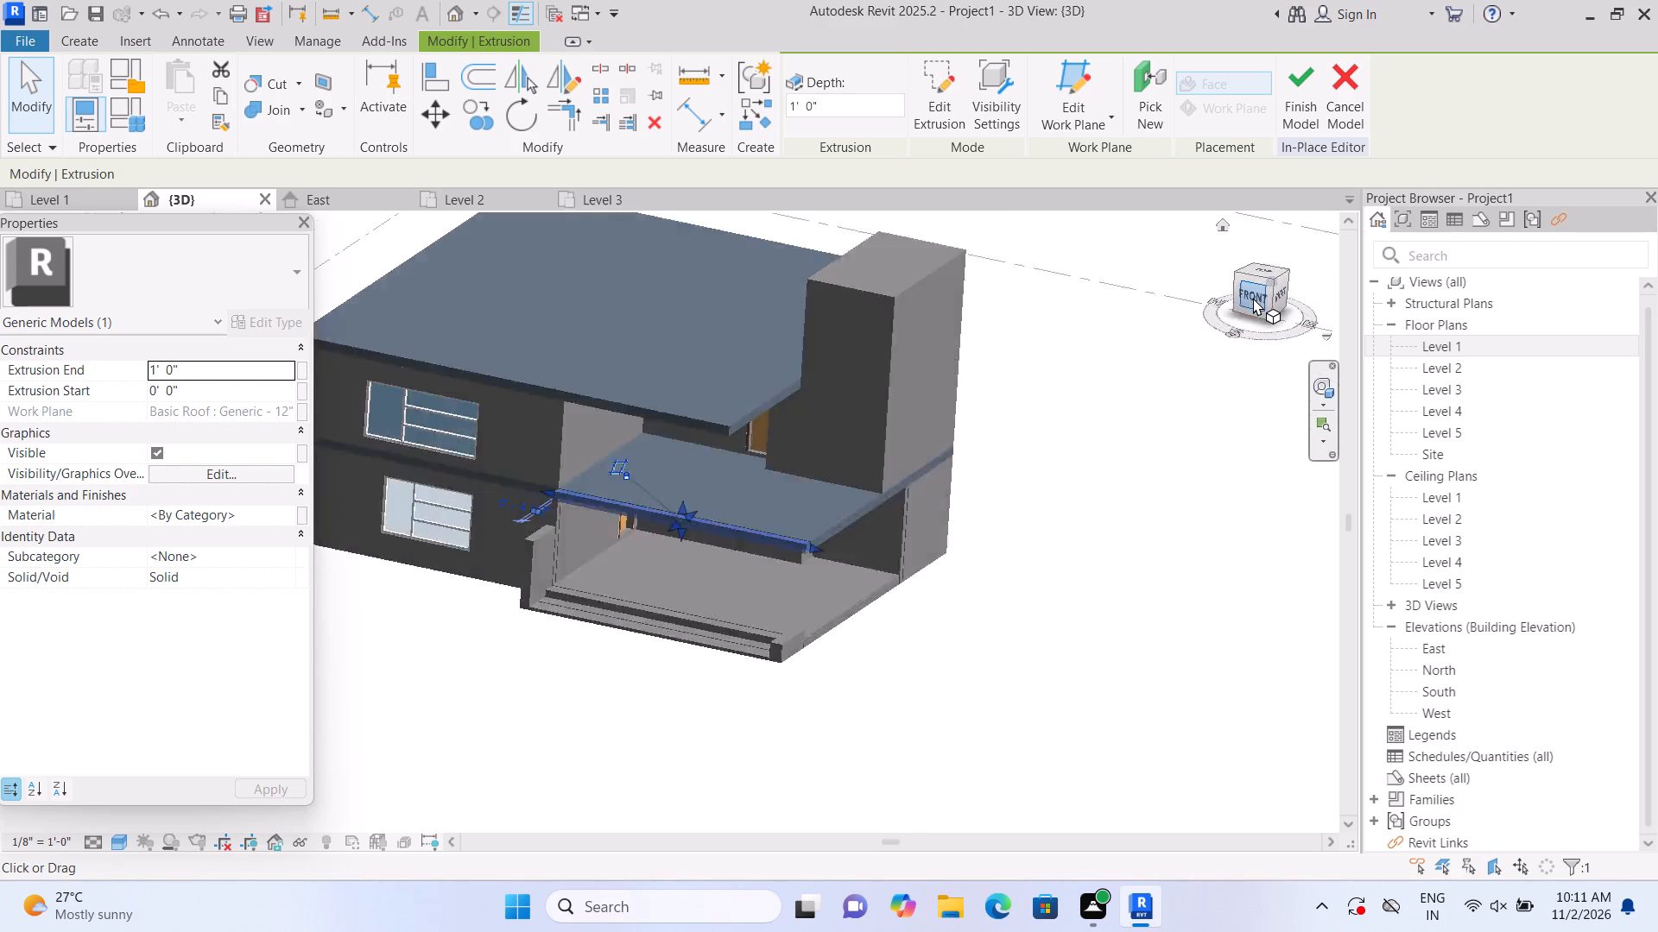
scroll(649, 595, "down", 2)
middle_click_drag(444, 590, 541, 584)
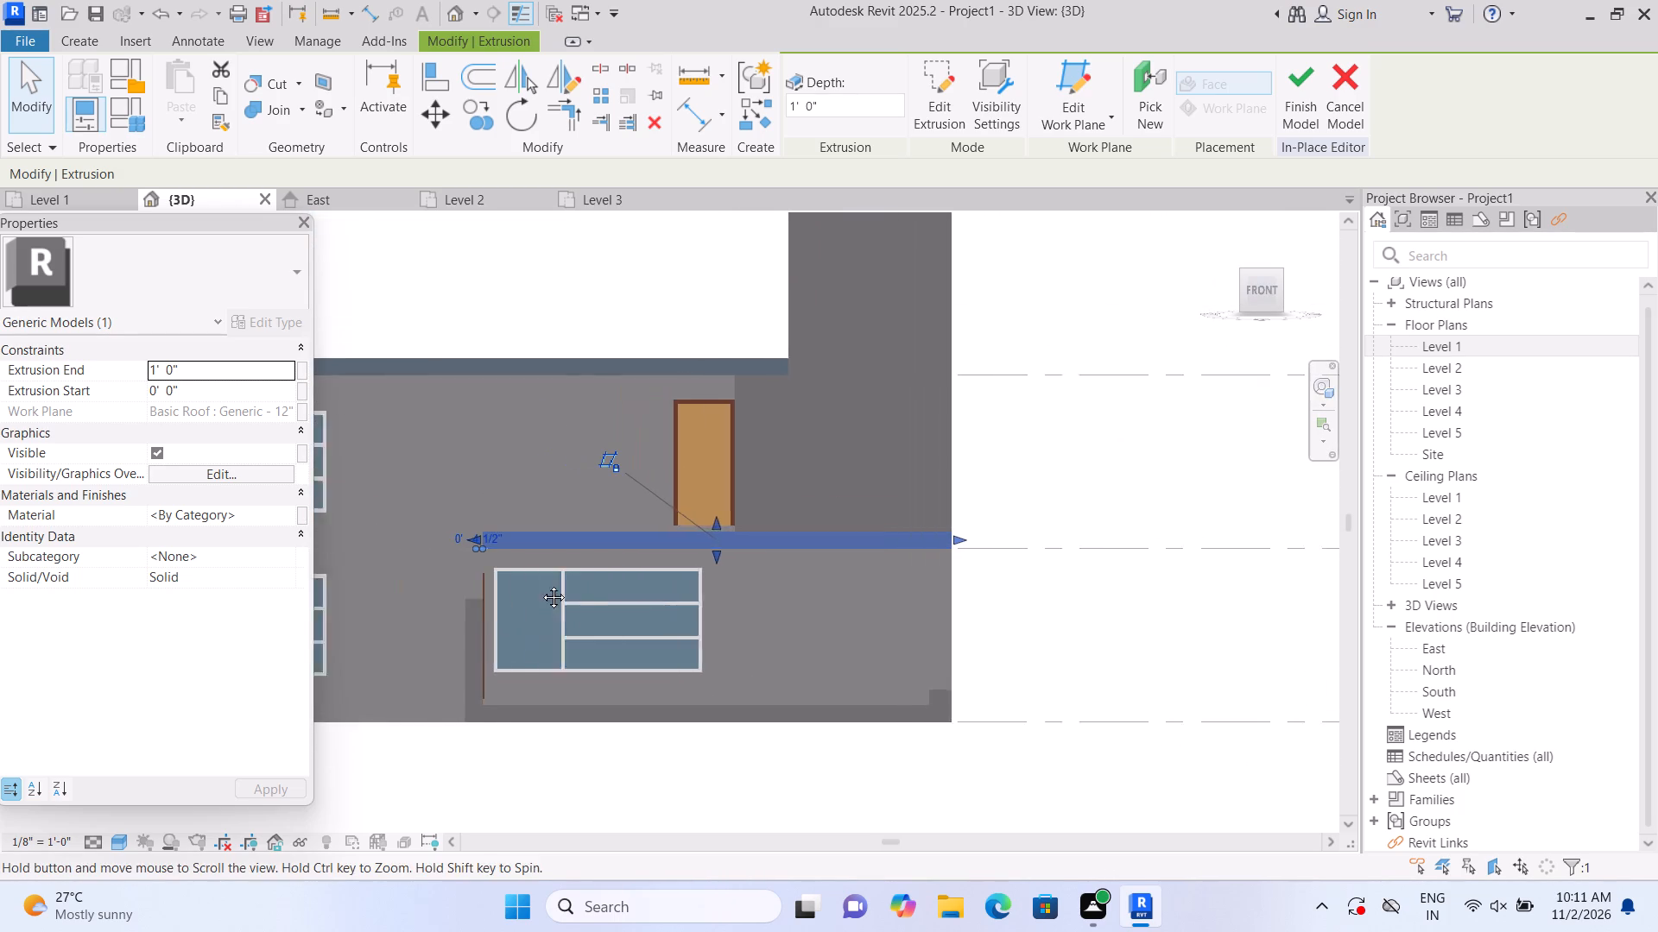
middle_click_drag(541, 584, 541, 584)
scroll(511, 557, "up", 2)
left_click(502, 564)
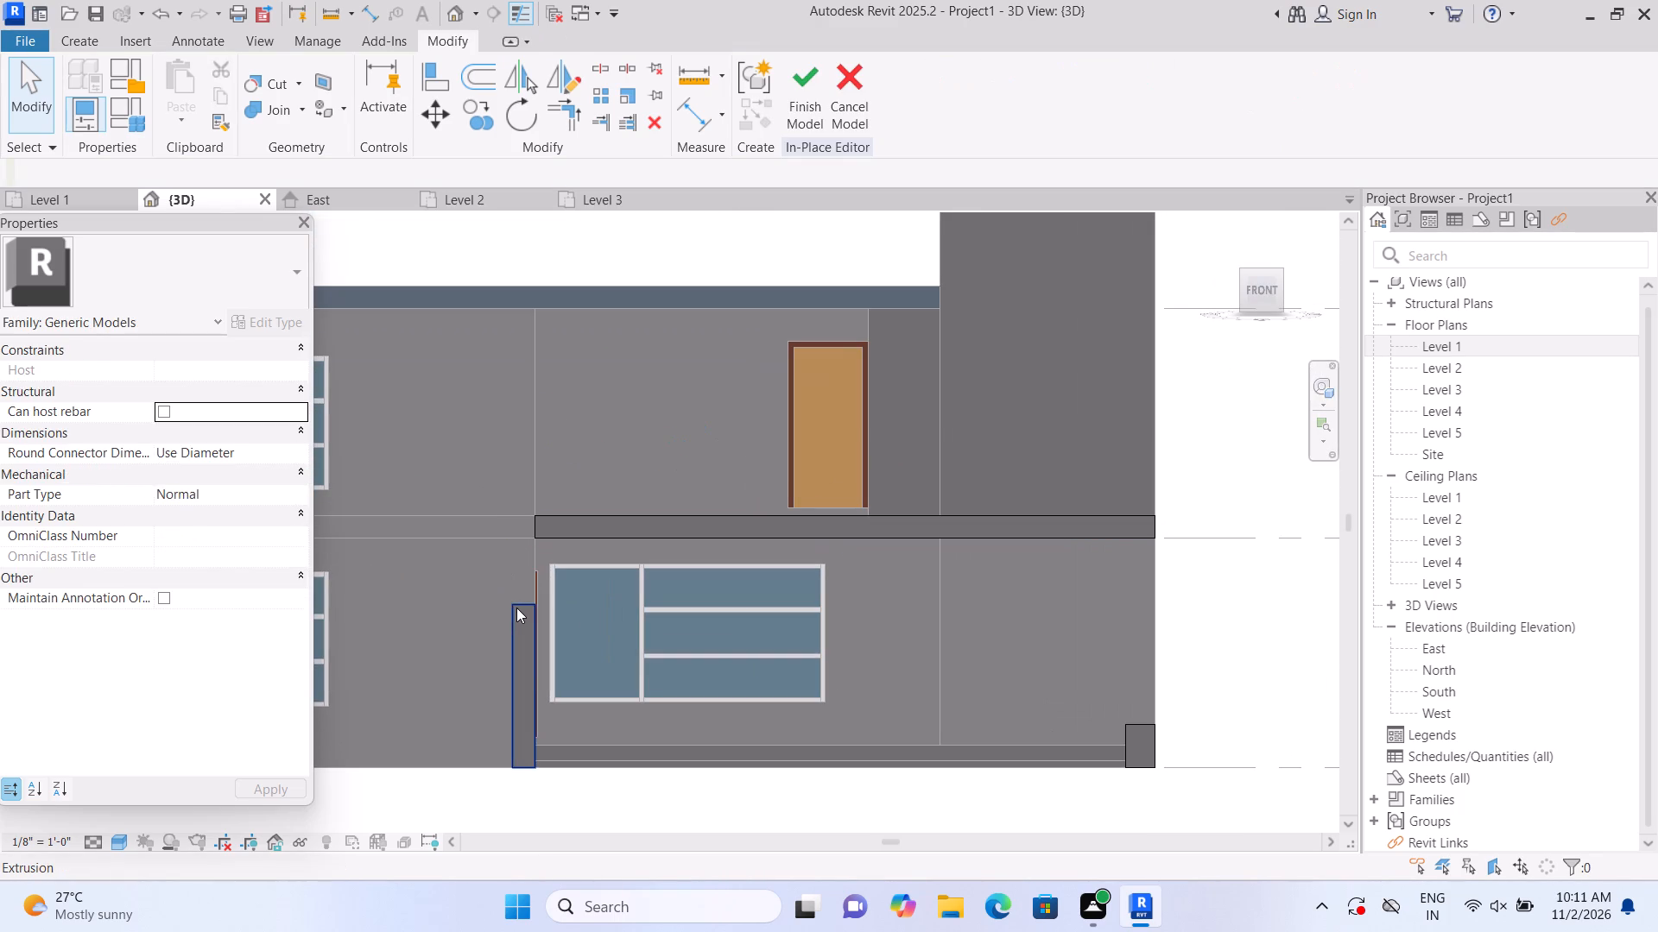
left_click(516, 608)
left_click_drag(523, 594, 535, 548)
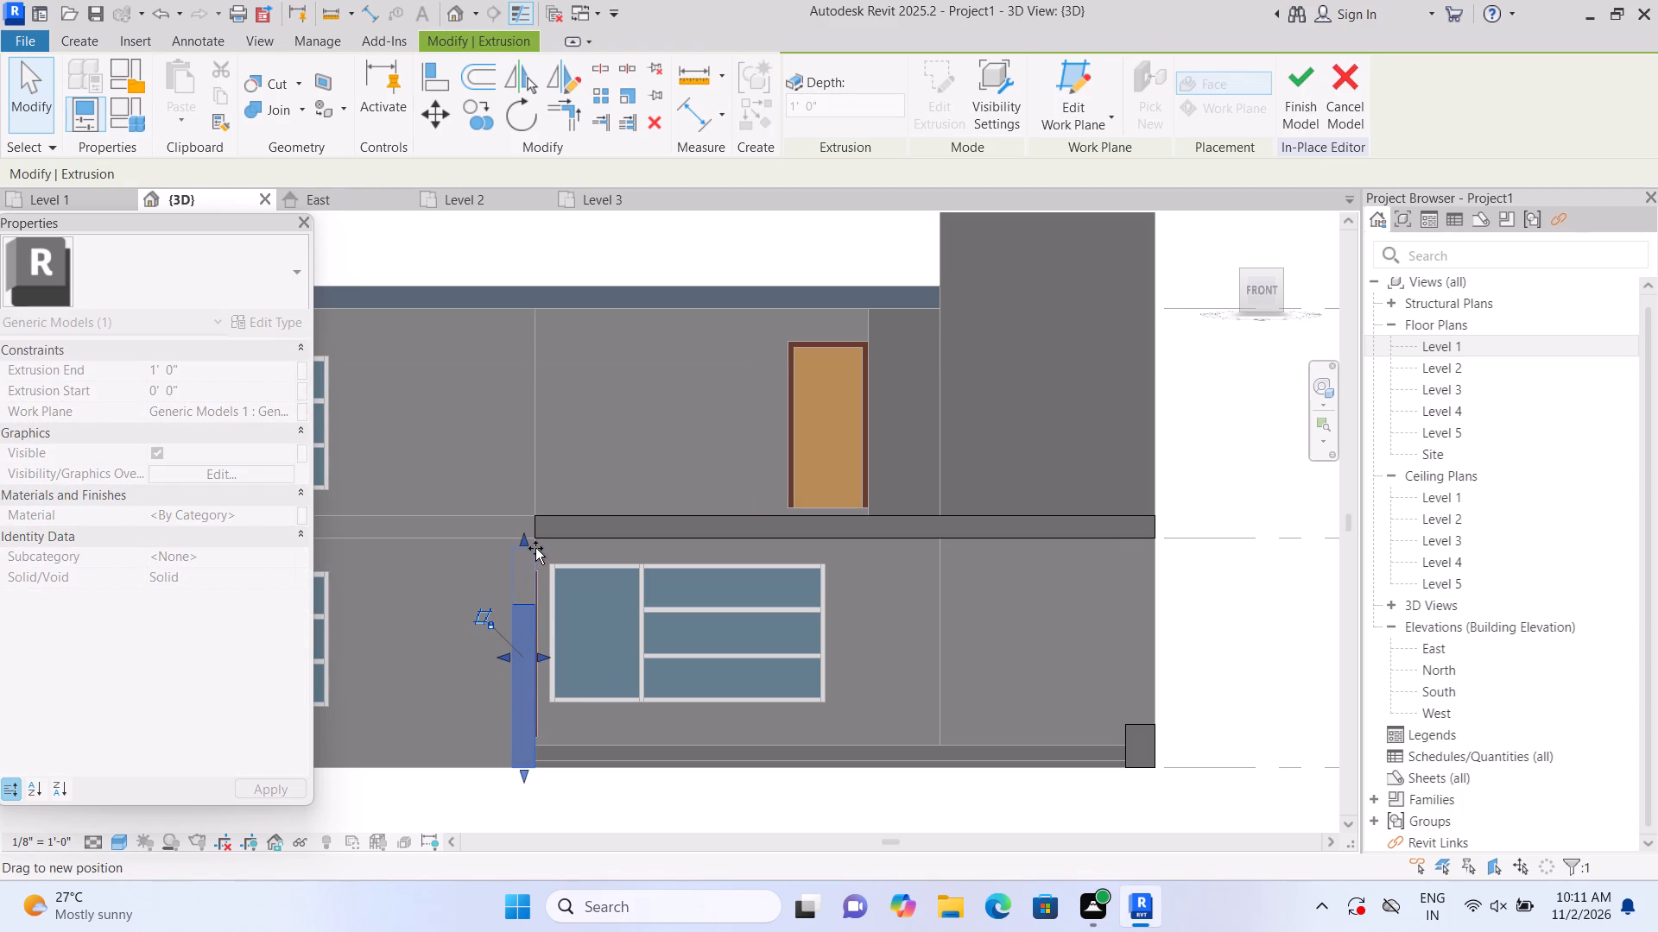
left_click_drag(535, 548, 535, 543)
left_click(574, 482)
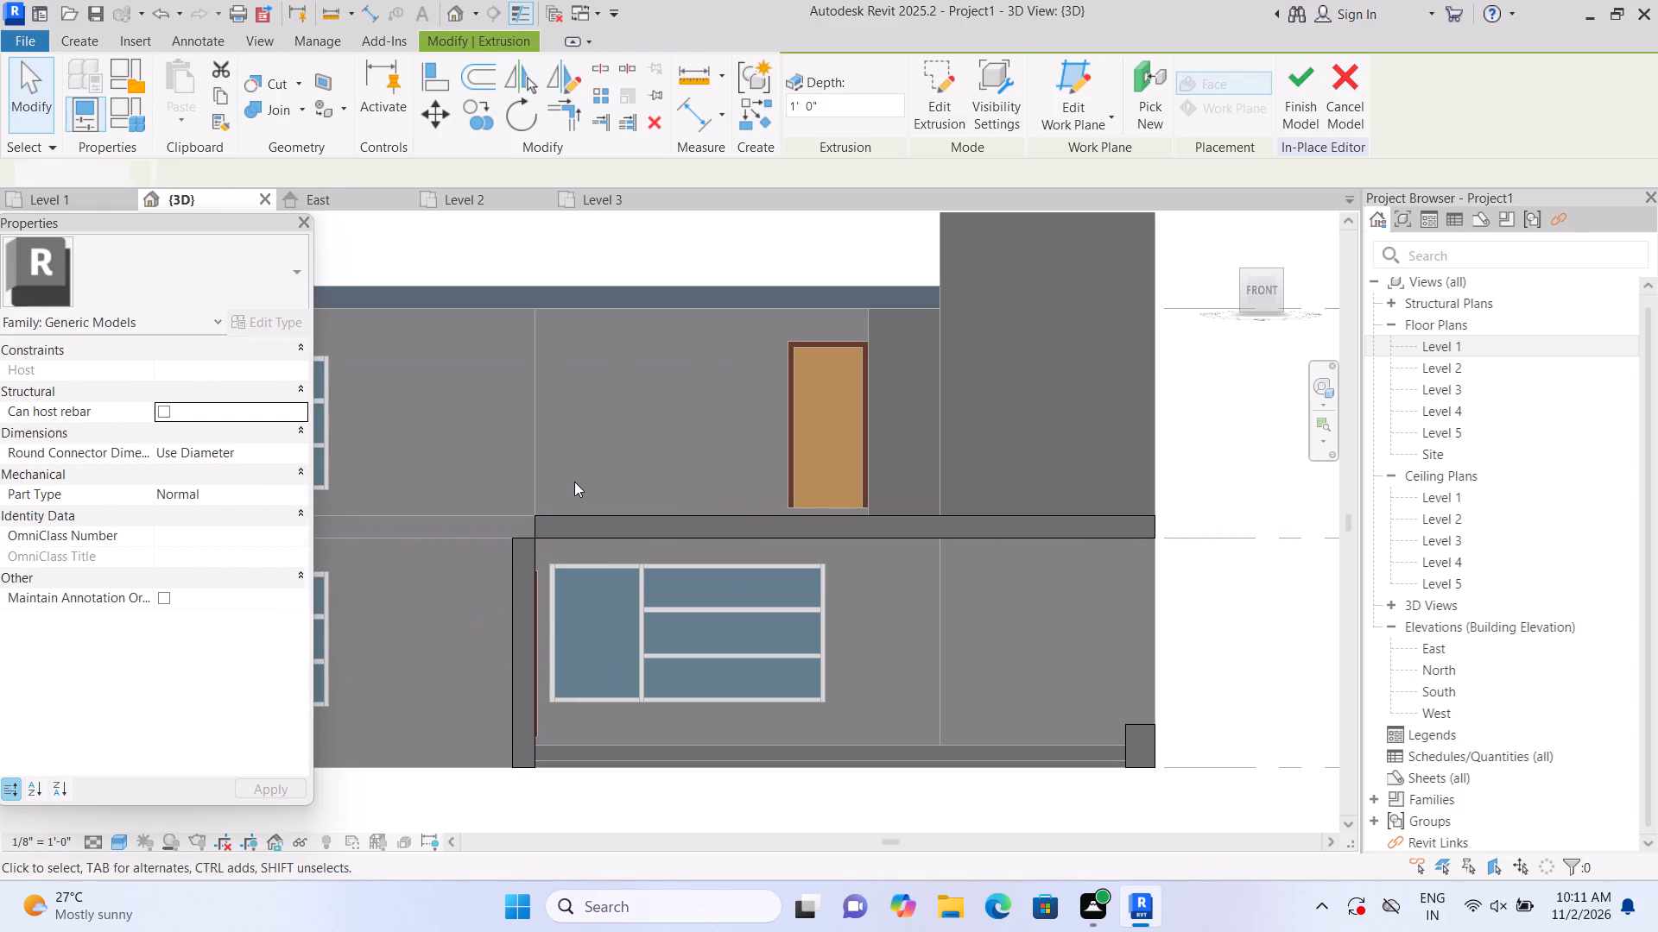
Extend the roof-edge band's west end to line up with the outer face of the west-end block.
left_click(560, 520)
left_click(528, 523)
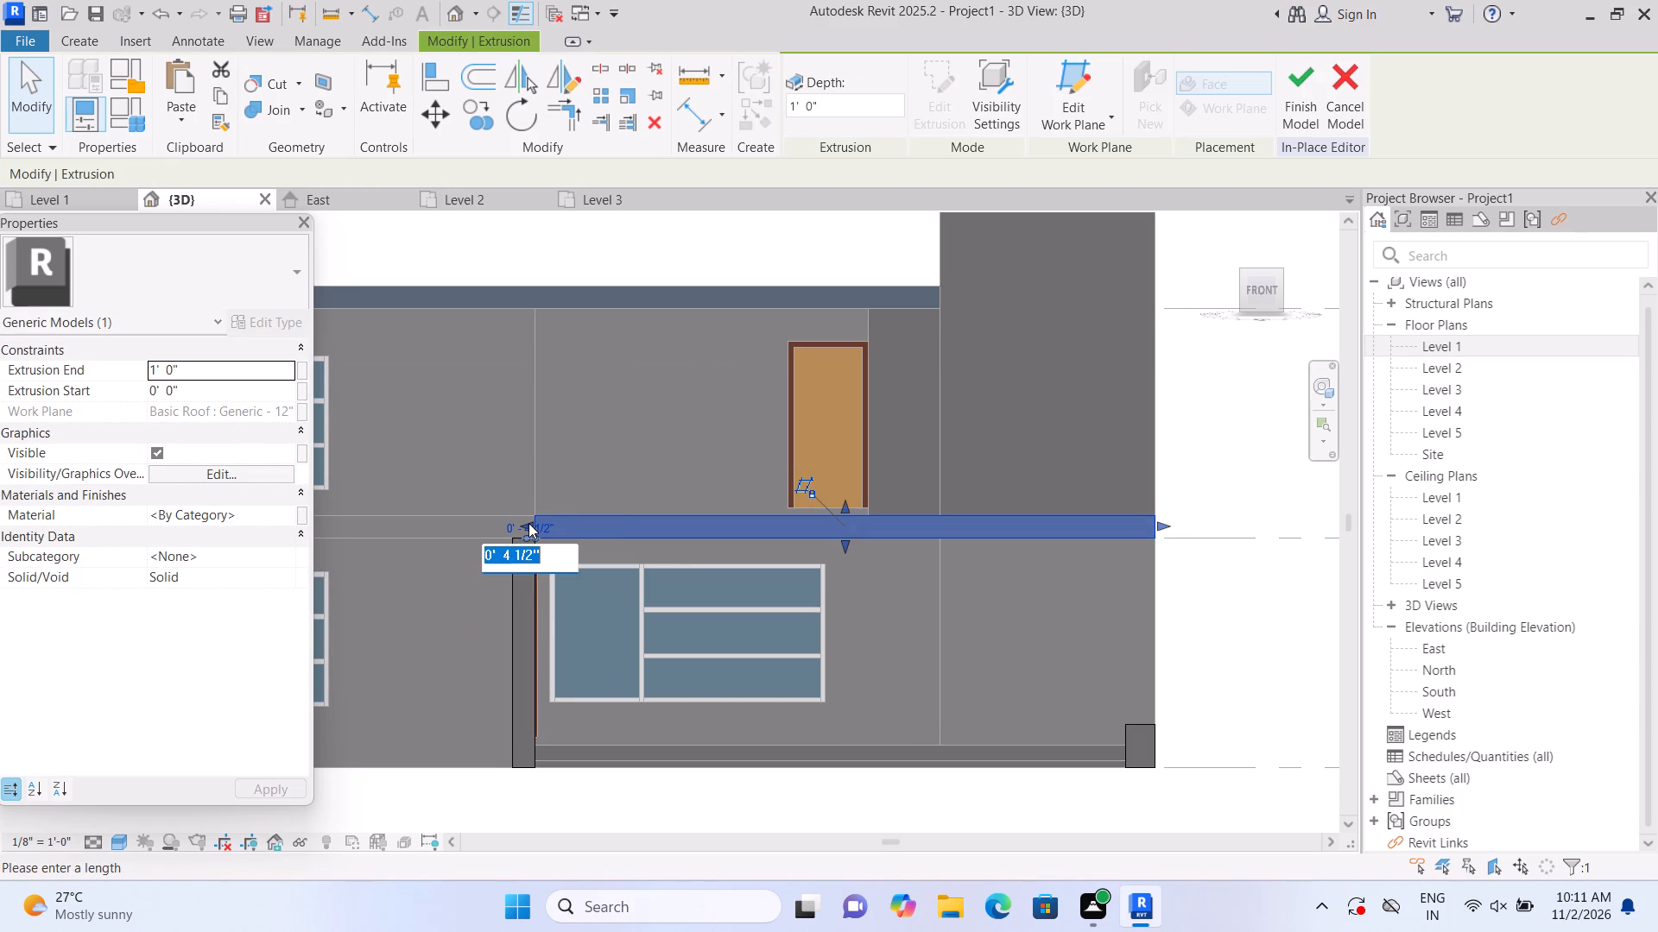
left_click_drag(528, 523, 509, 523)
scroll(521, 532, "up", 3)
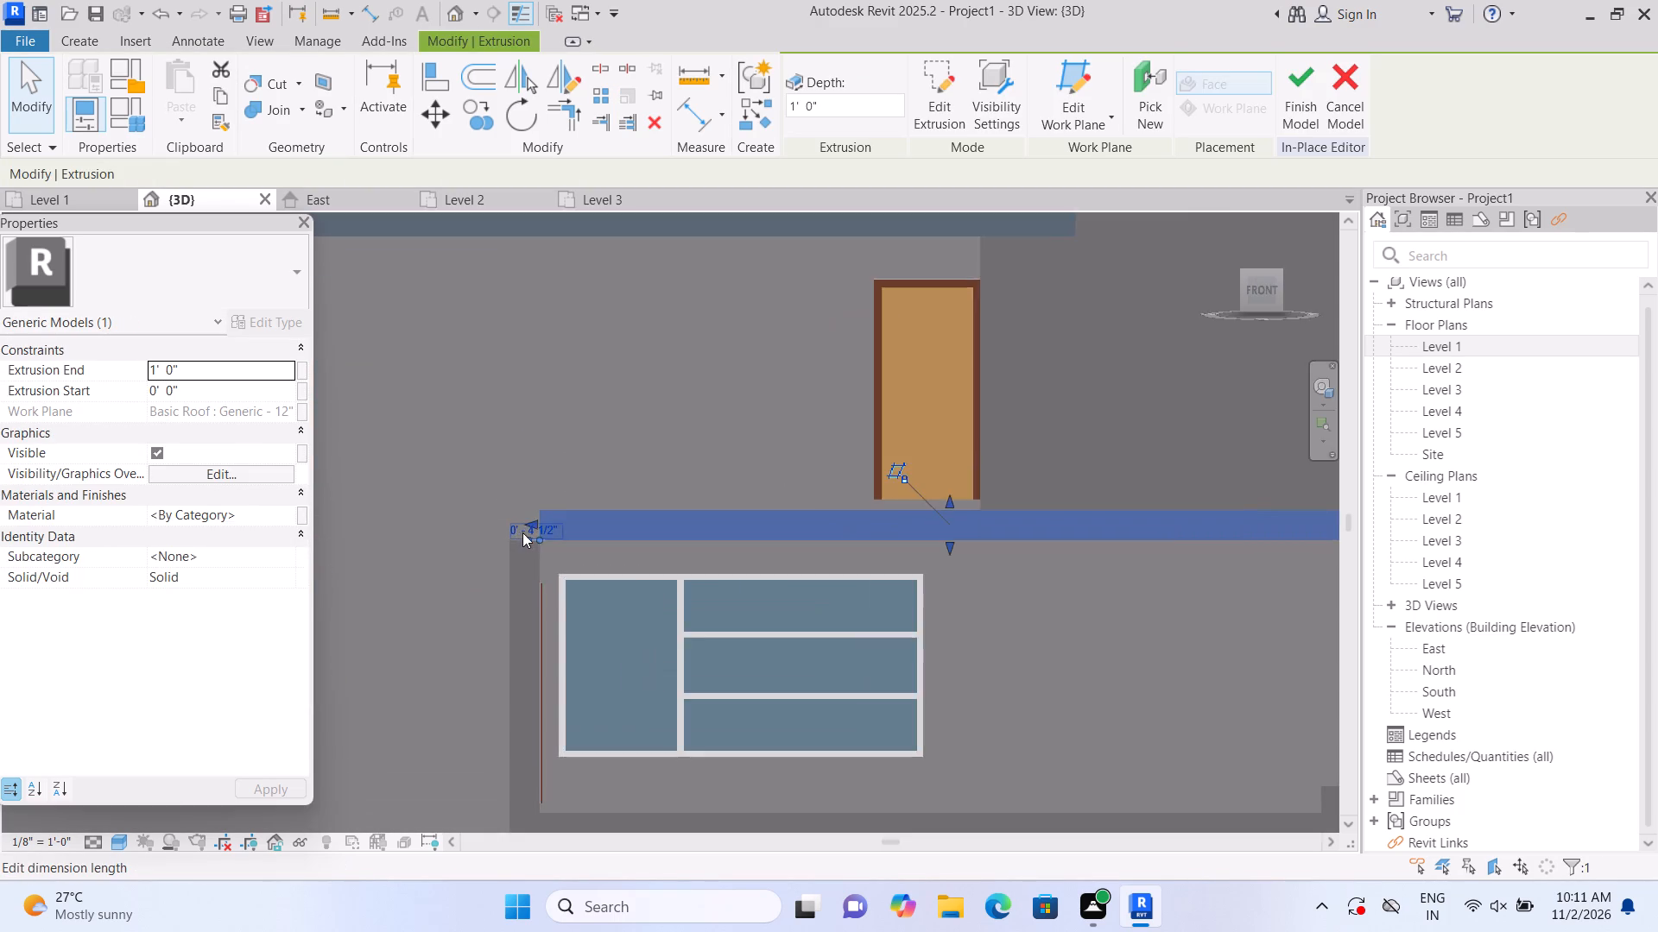
scroll(522, 532, "up", 8)
left_click_drag(564, 512, 563, 512)
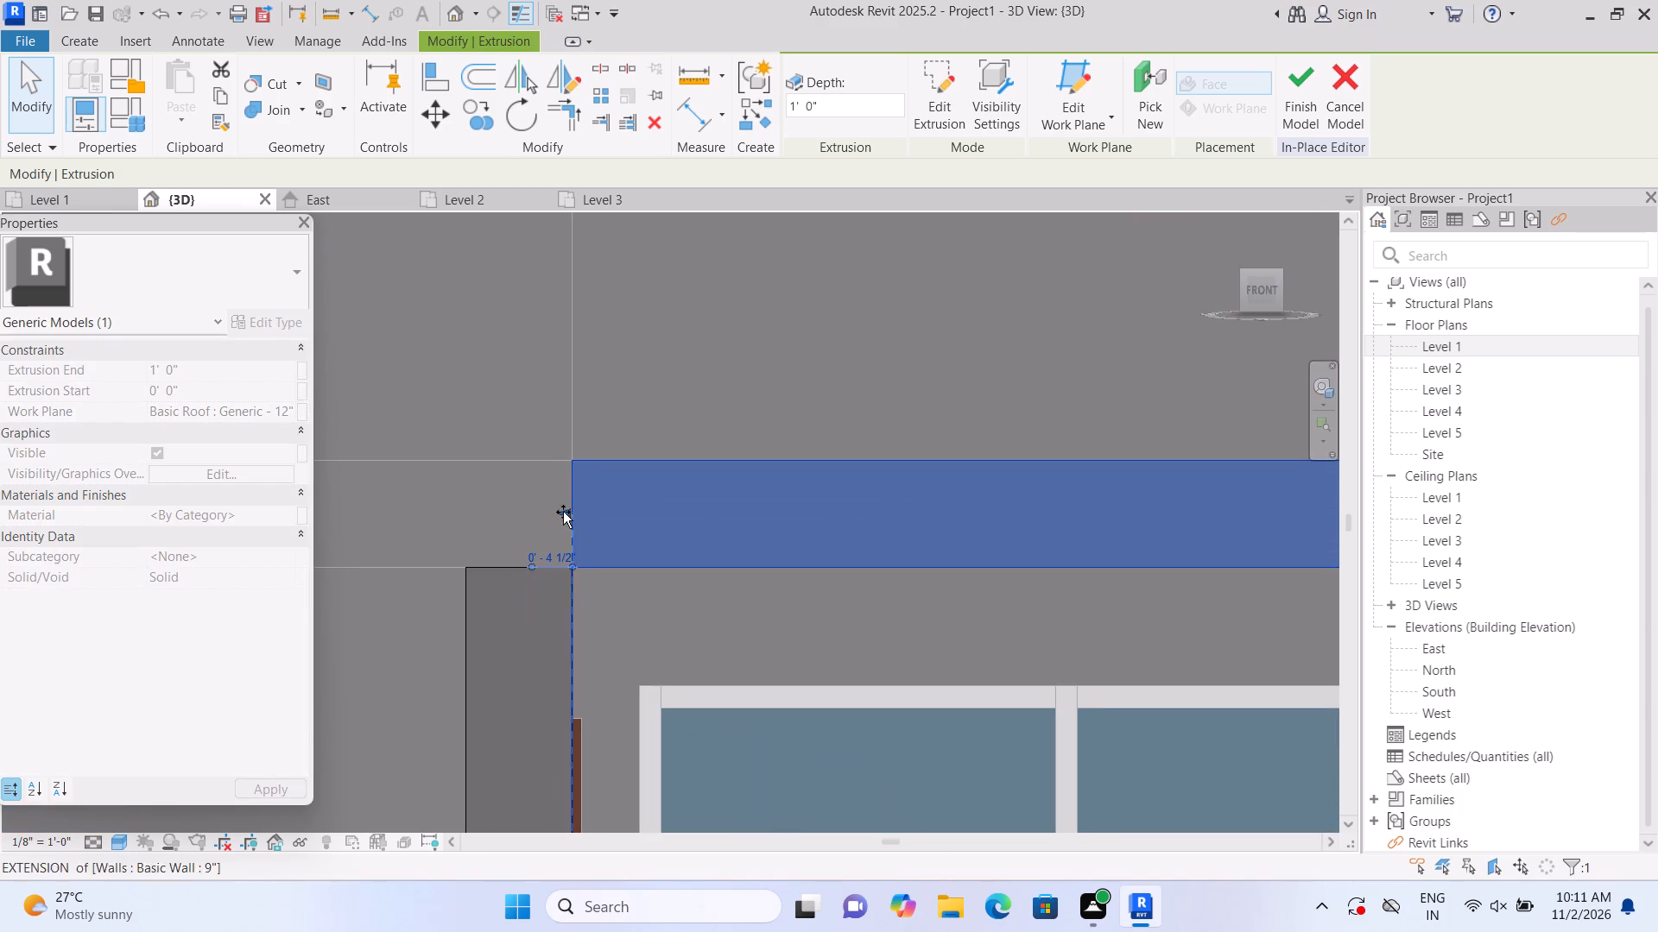
left_click_drag(563, 512, 471, 513)
key("Escape")
Raise the top of the east-end block beside the steps to the underside of the roof-edge band.
scroll(557, 653, "down", 9)
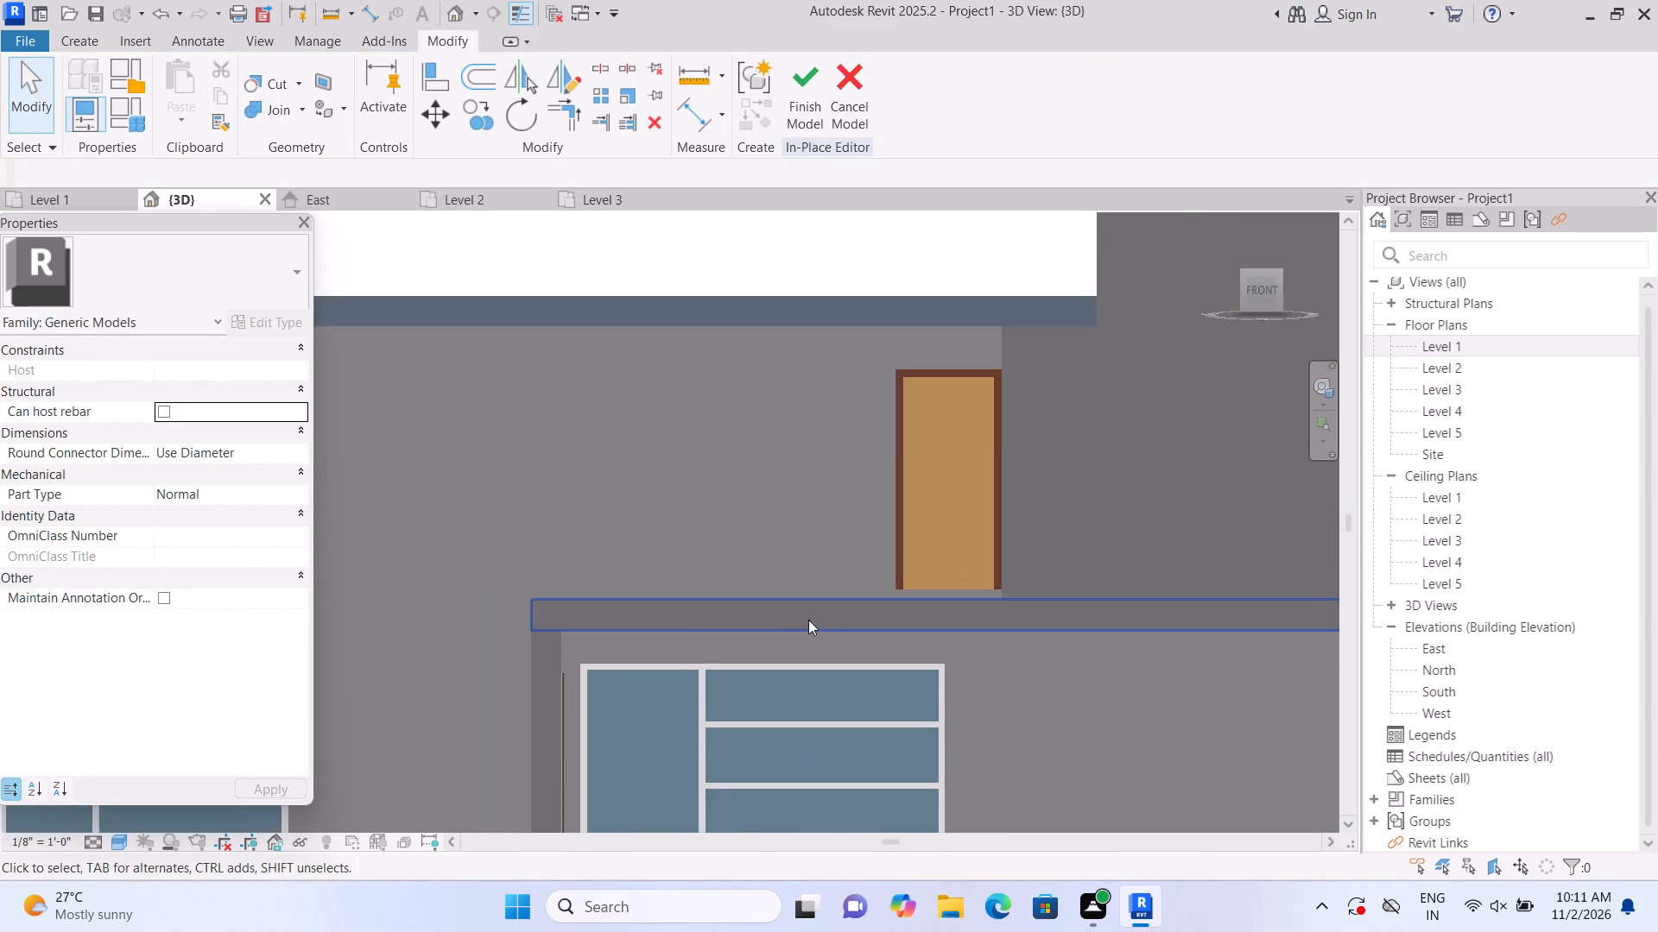
middle_click_drag(856, 612, 528, 566)
middle_click_drag(868, 619, 840, 523)
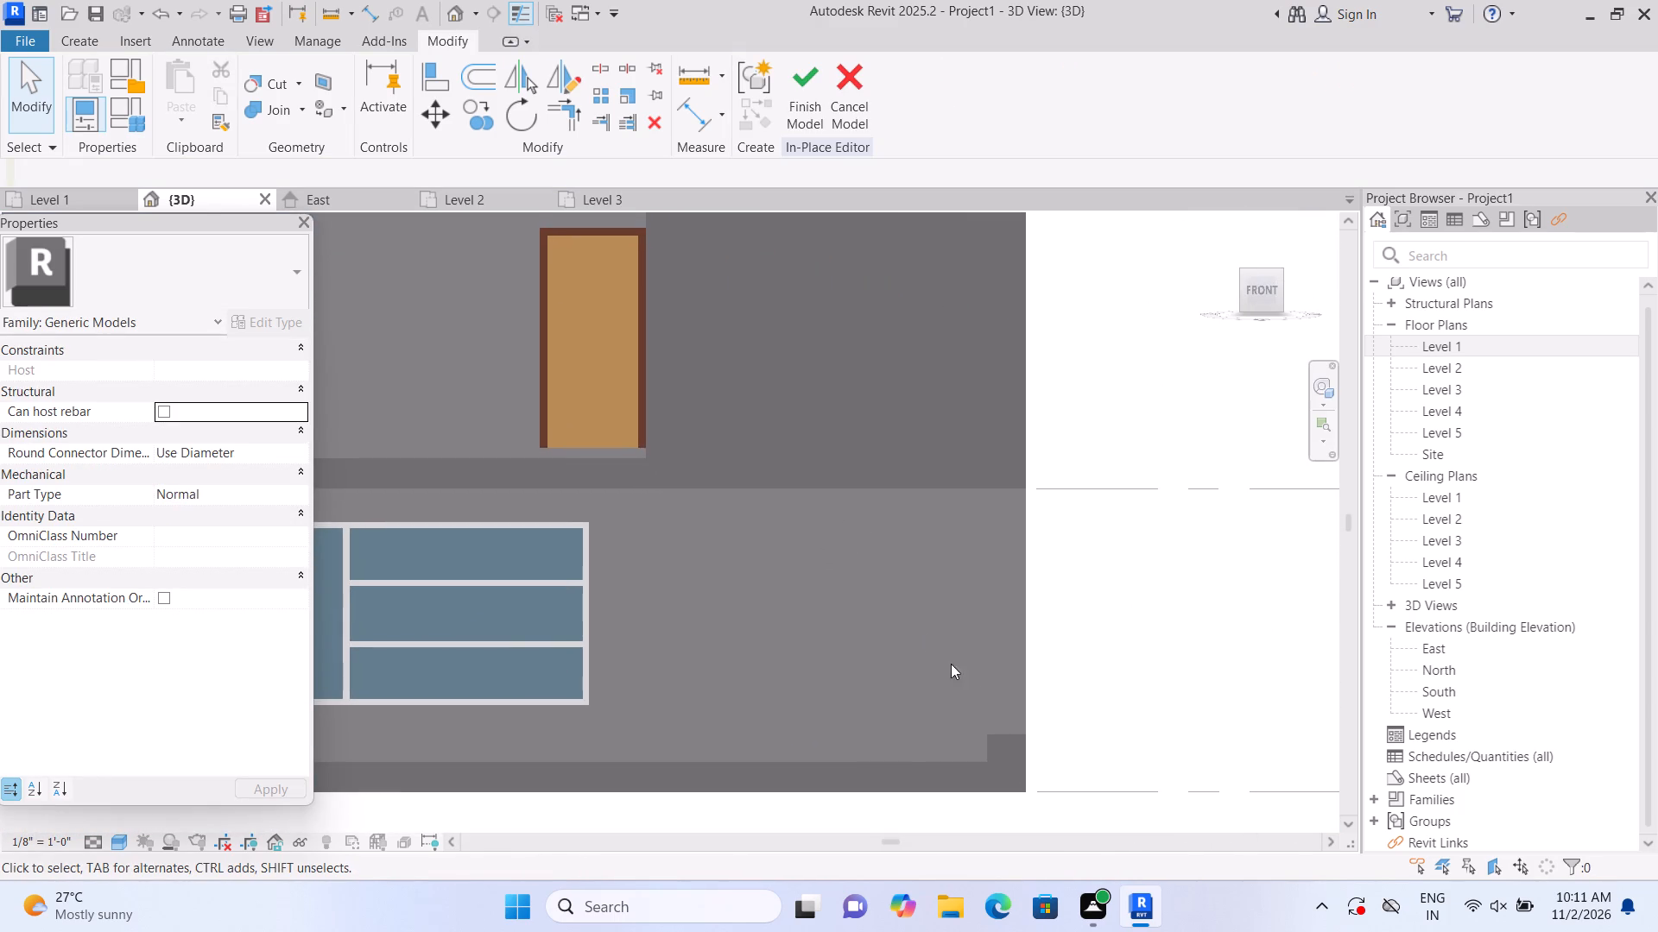
left_click(1012, 759)
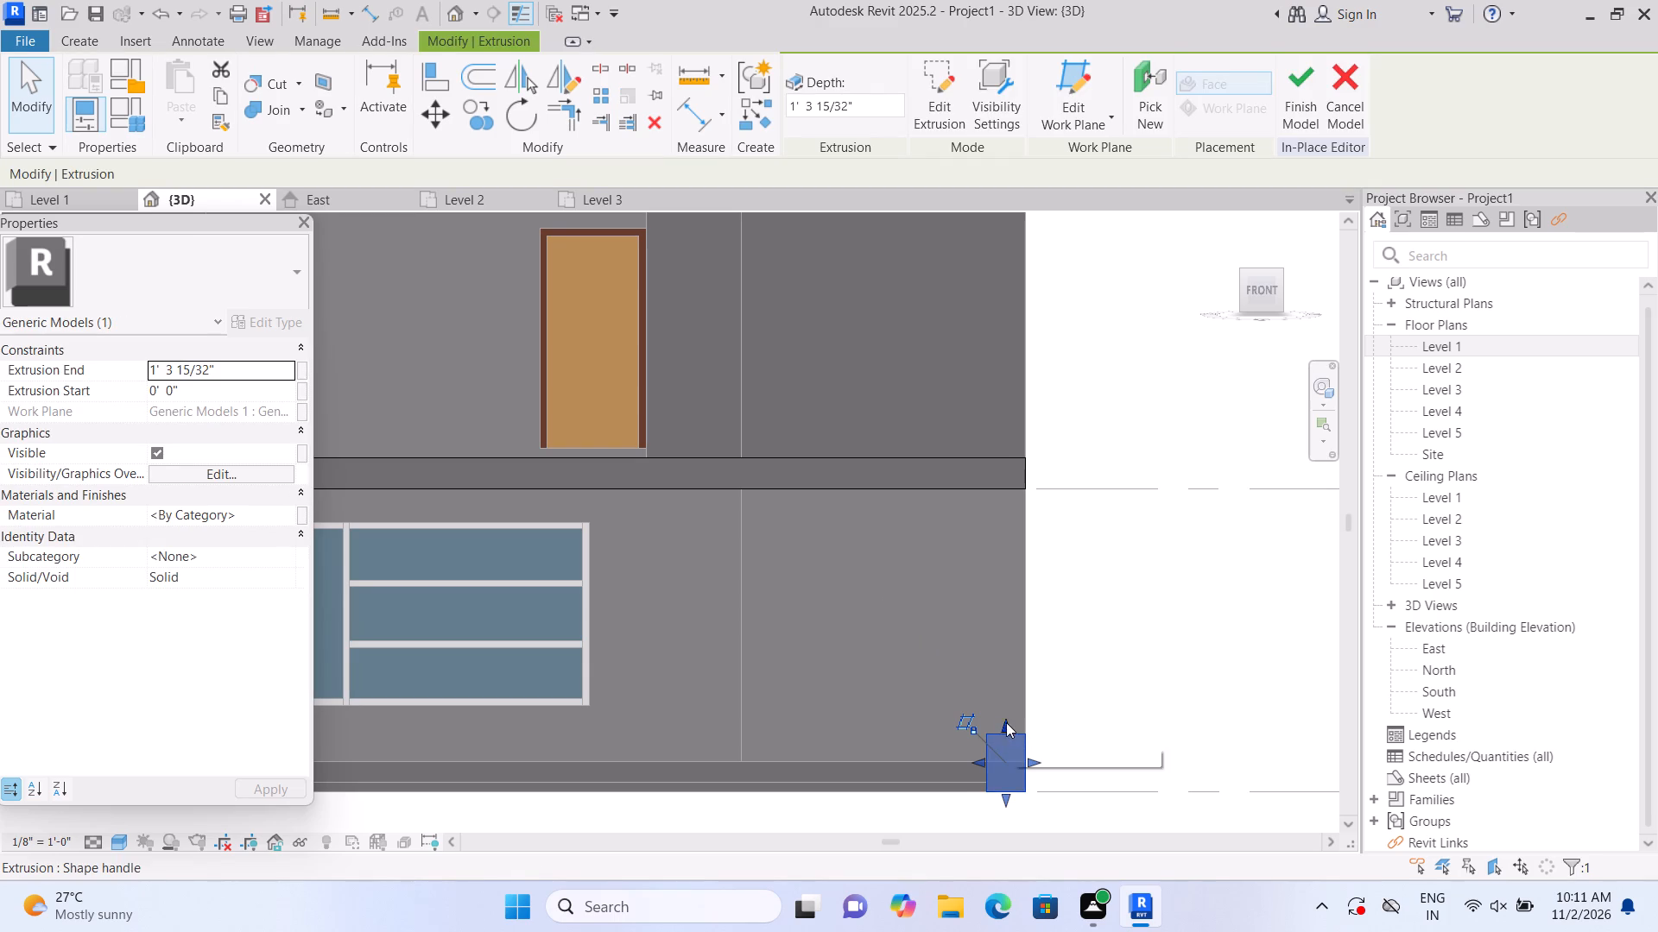
left_click_drag(1005, 720, 990, 497)
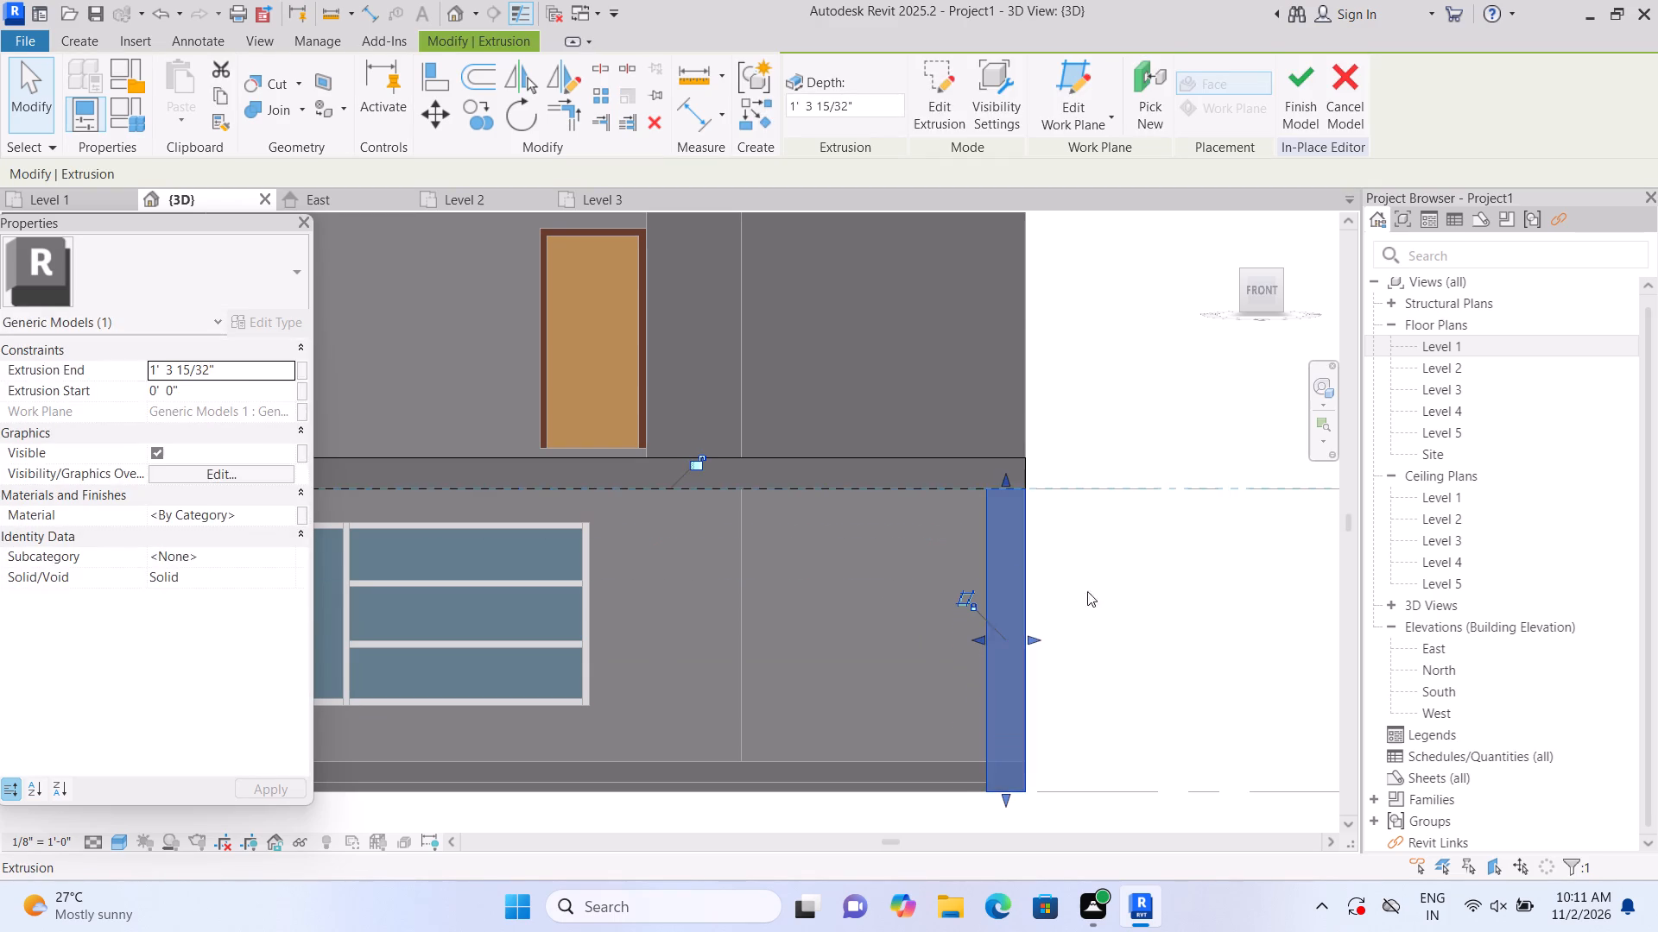
left_click(1094, 597)
scroll(1094, 597, "down", 2)
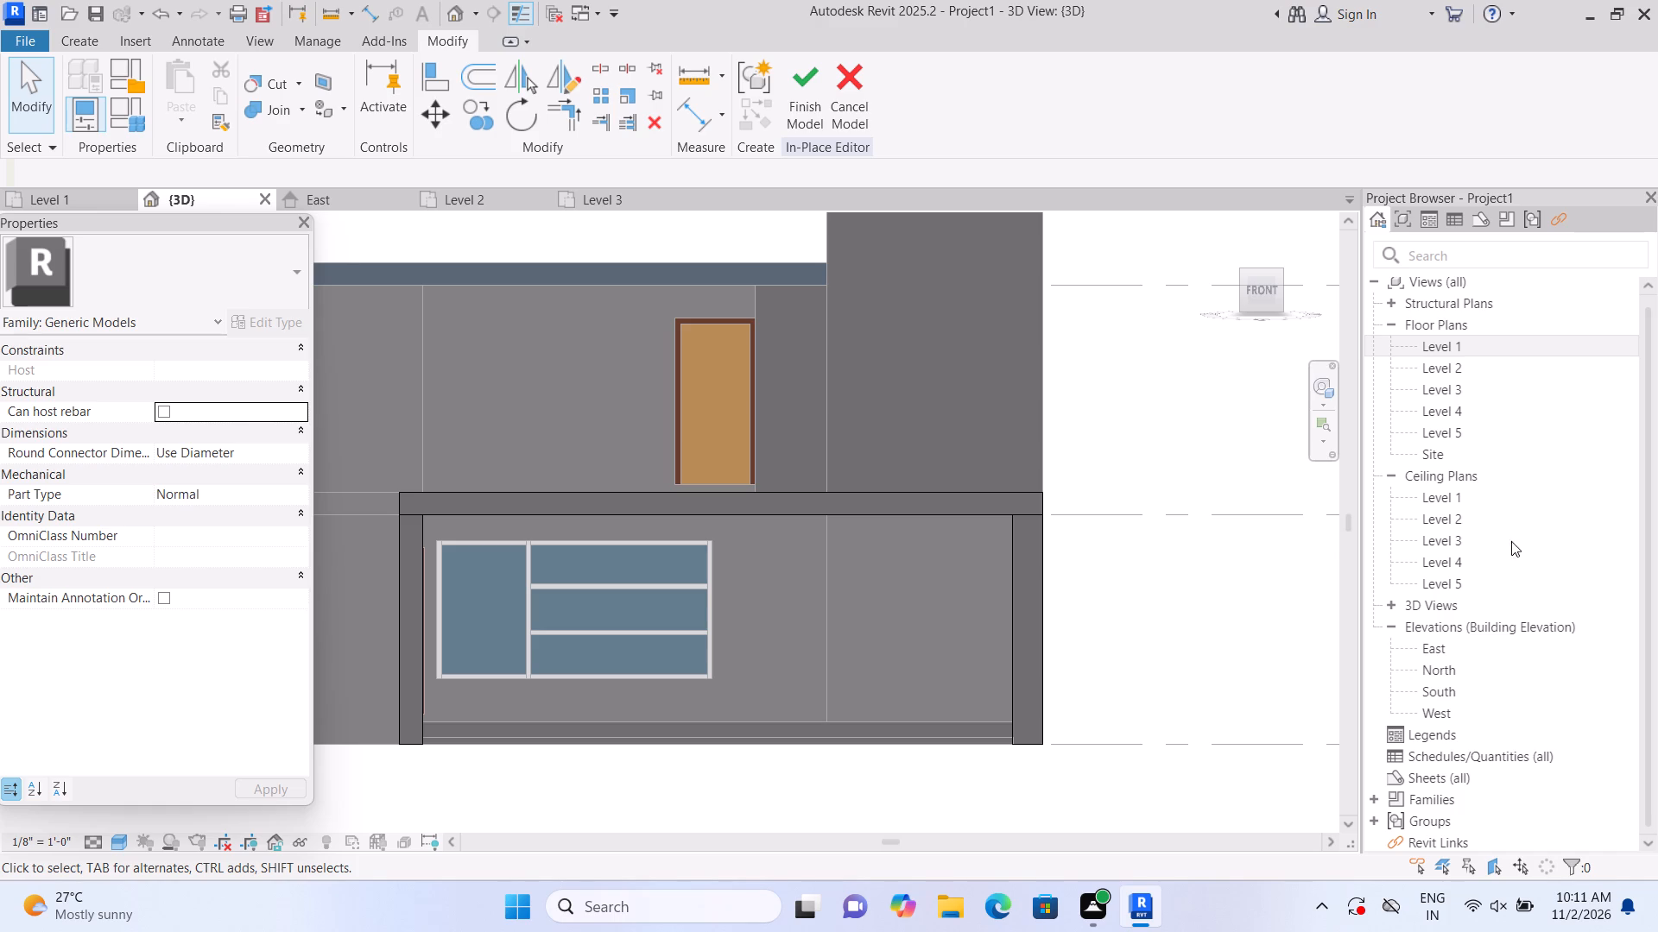
Extend the roof-edge band's depth forward until it meets the front faces of the two end blocks.
left_click(1225, 222)
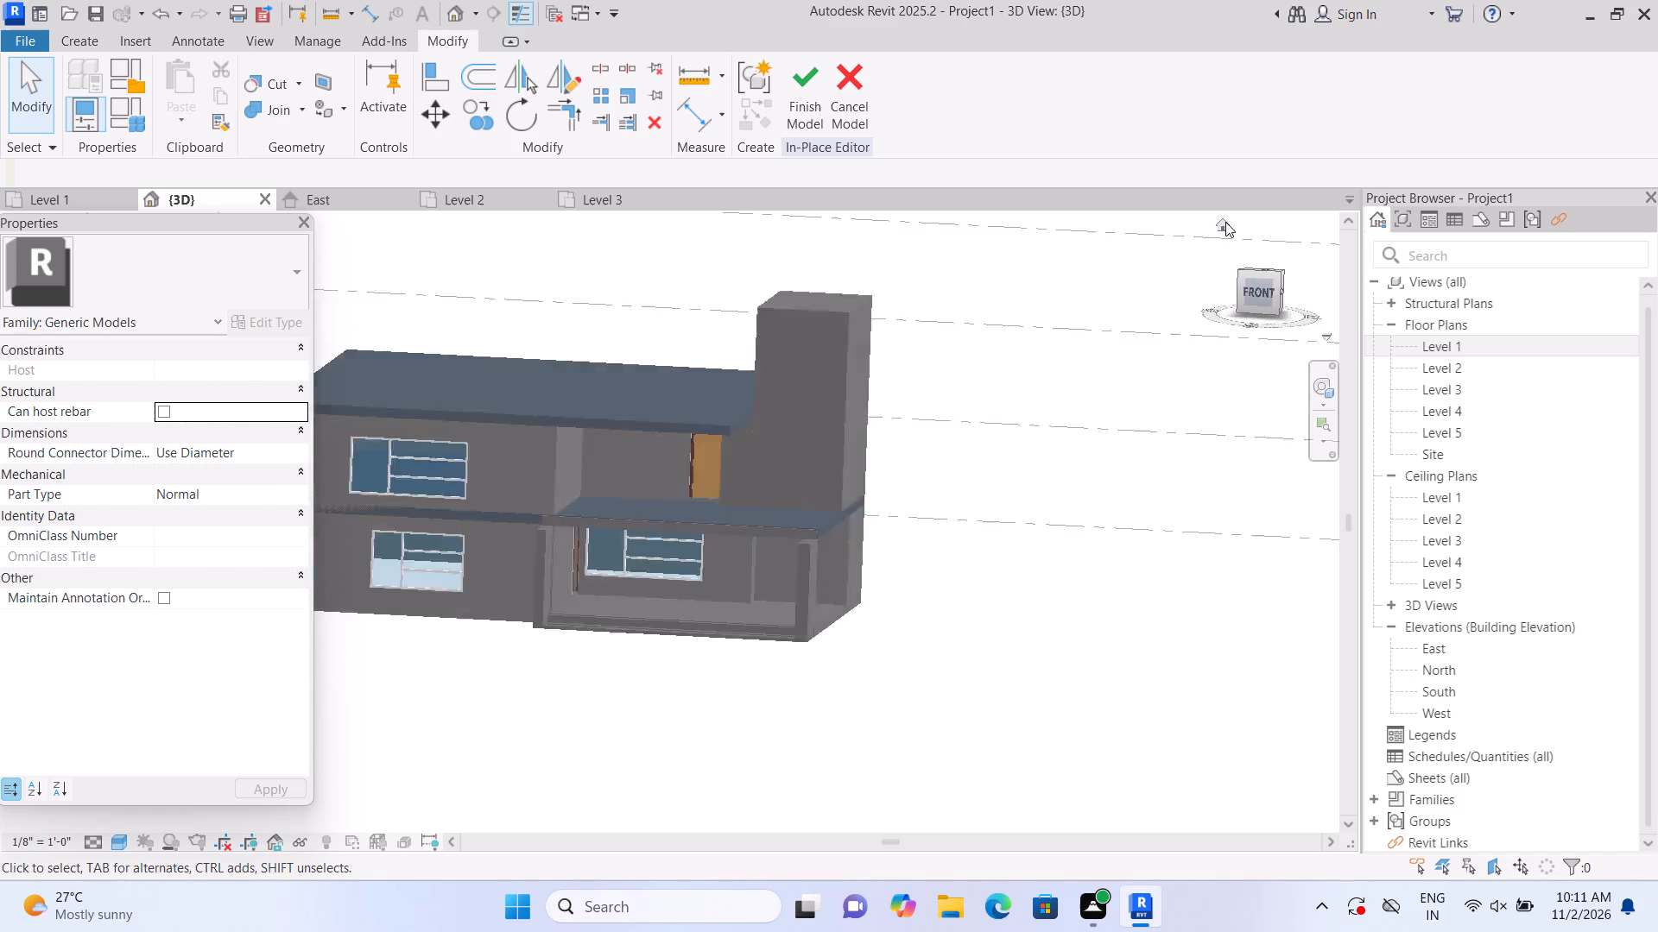
scroll(435, 649, "up", 8)
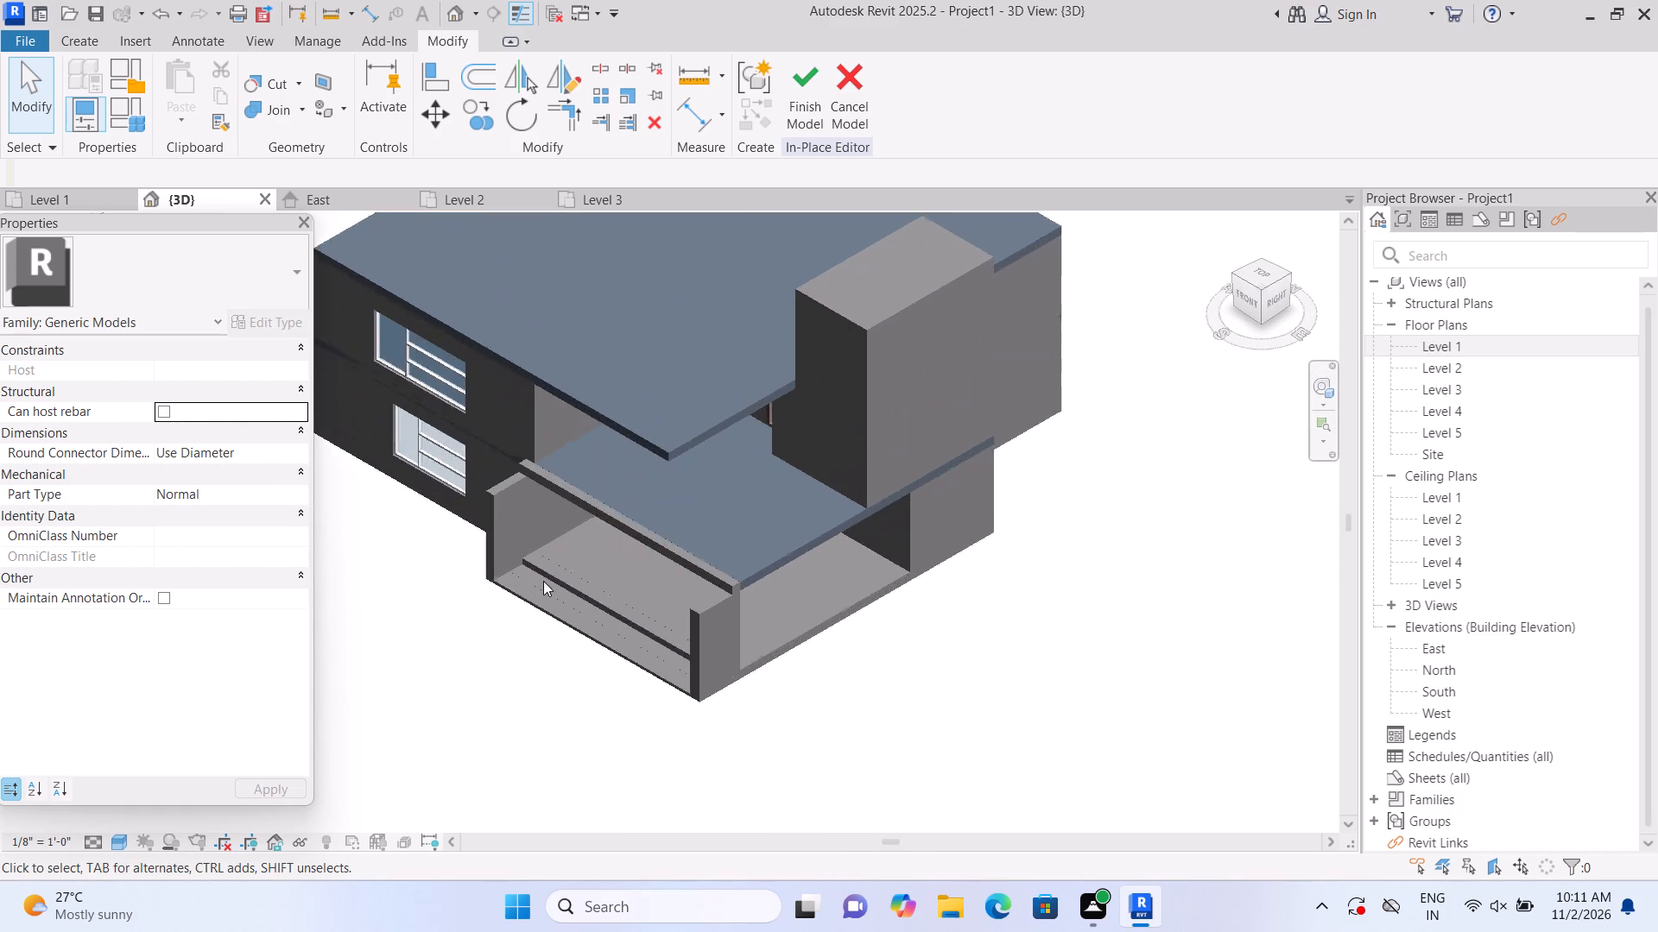
scroll(543, 581, "up", 4)
left_click(725, 521)
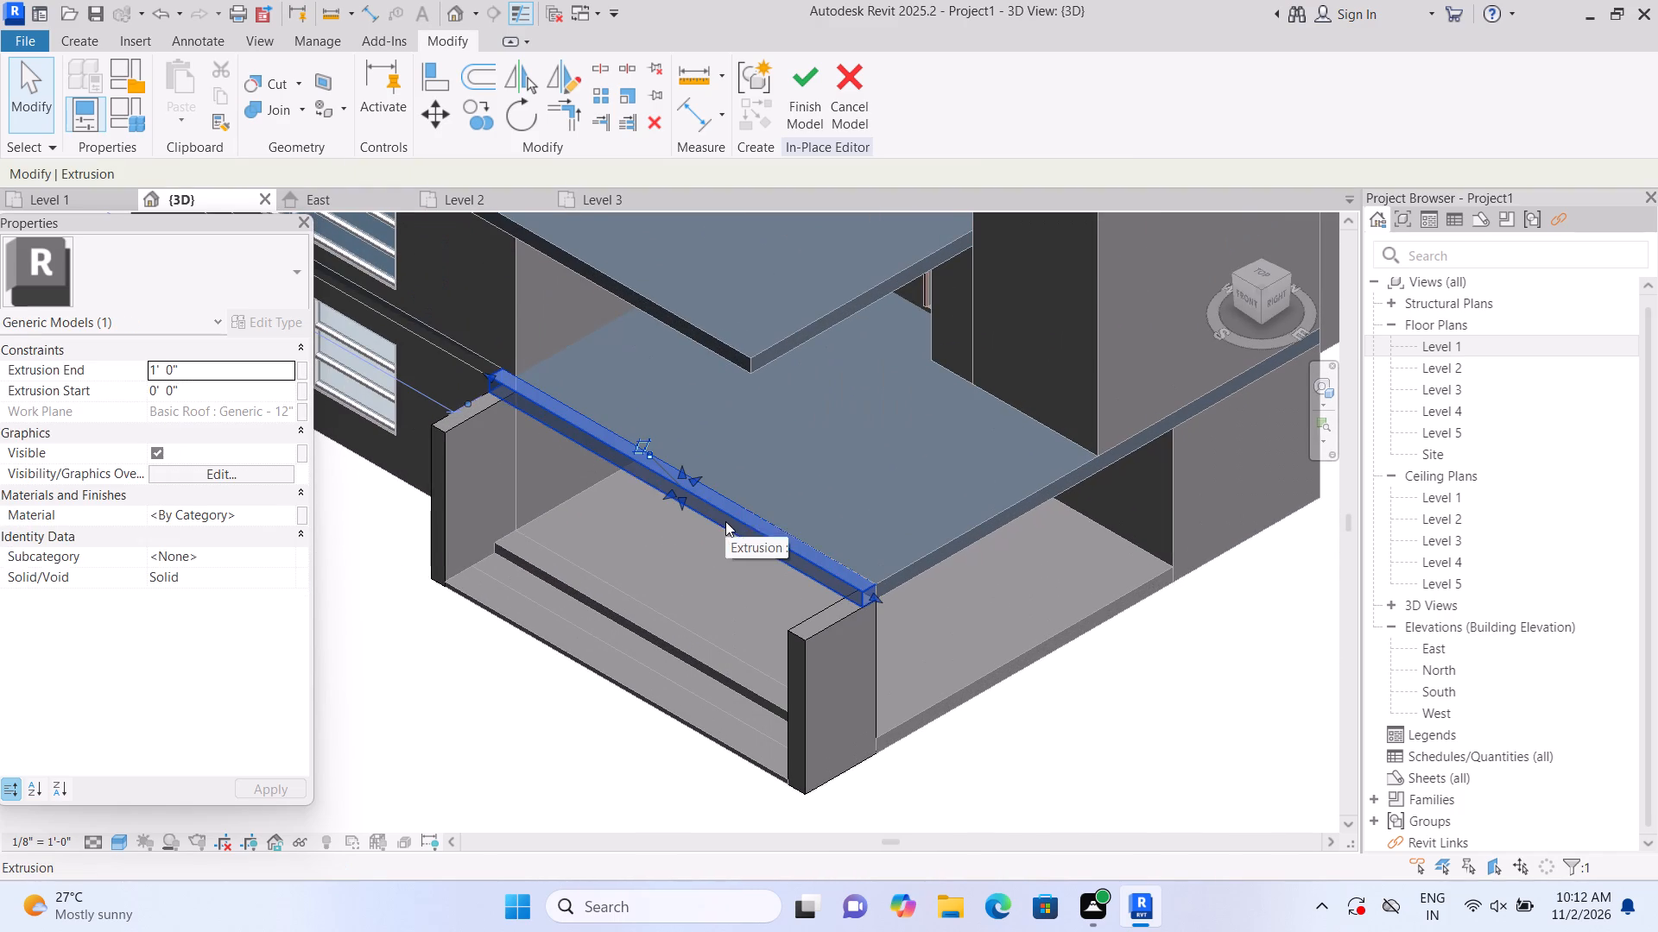
left_click_drag(670, 492, 618, 514)
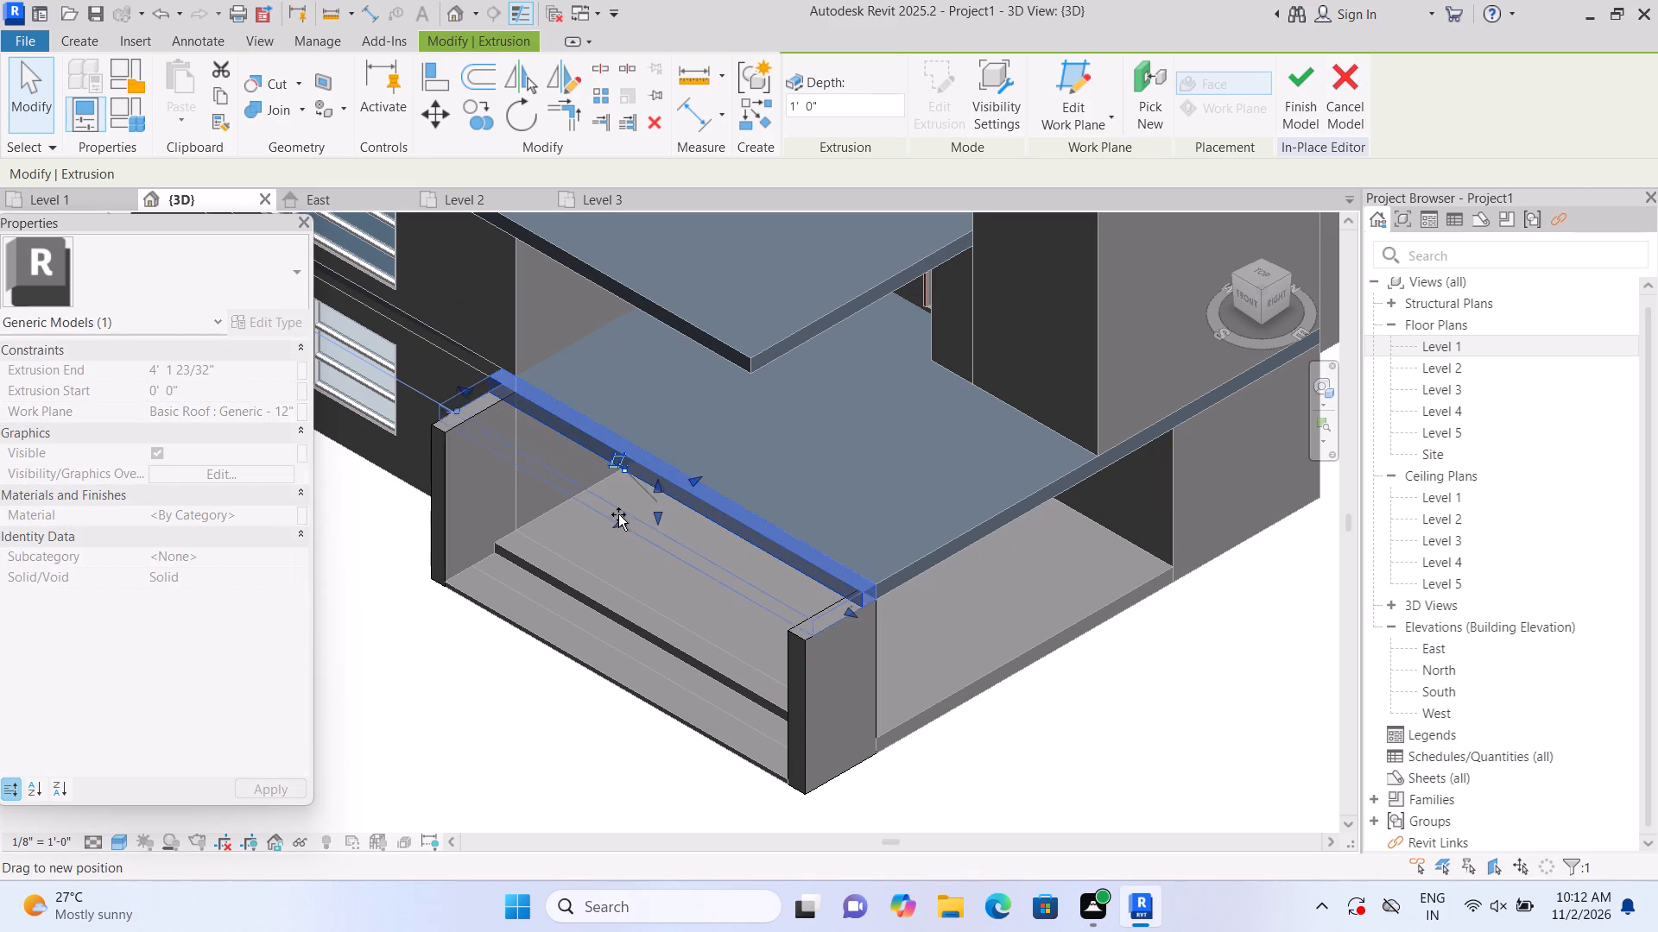
left_click_drag(618, 514, 611, 517)
left_click(476, 768)
scroll(478, 766, "down", 1)
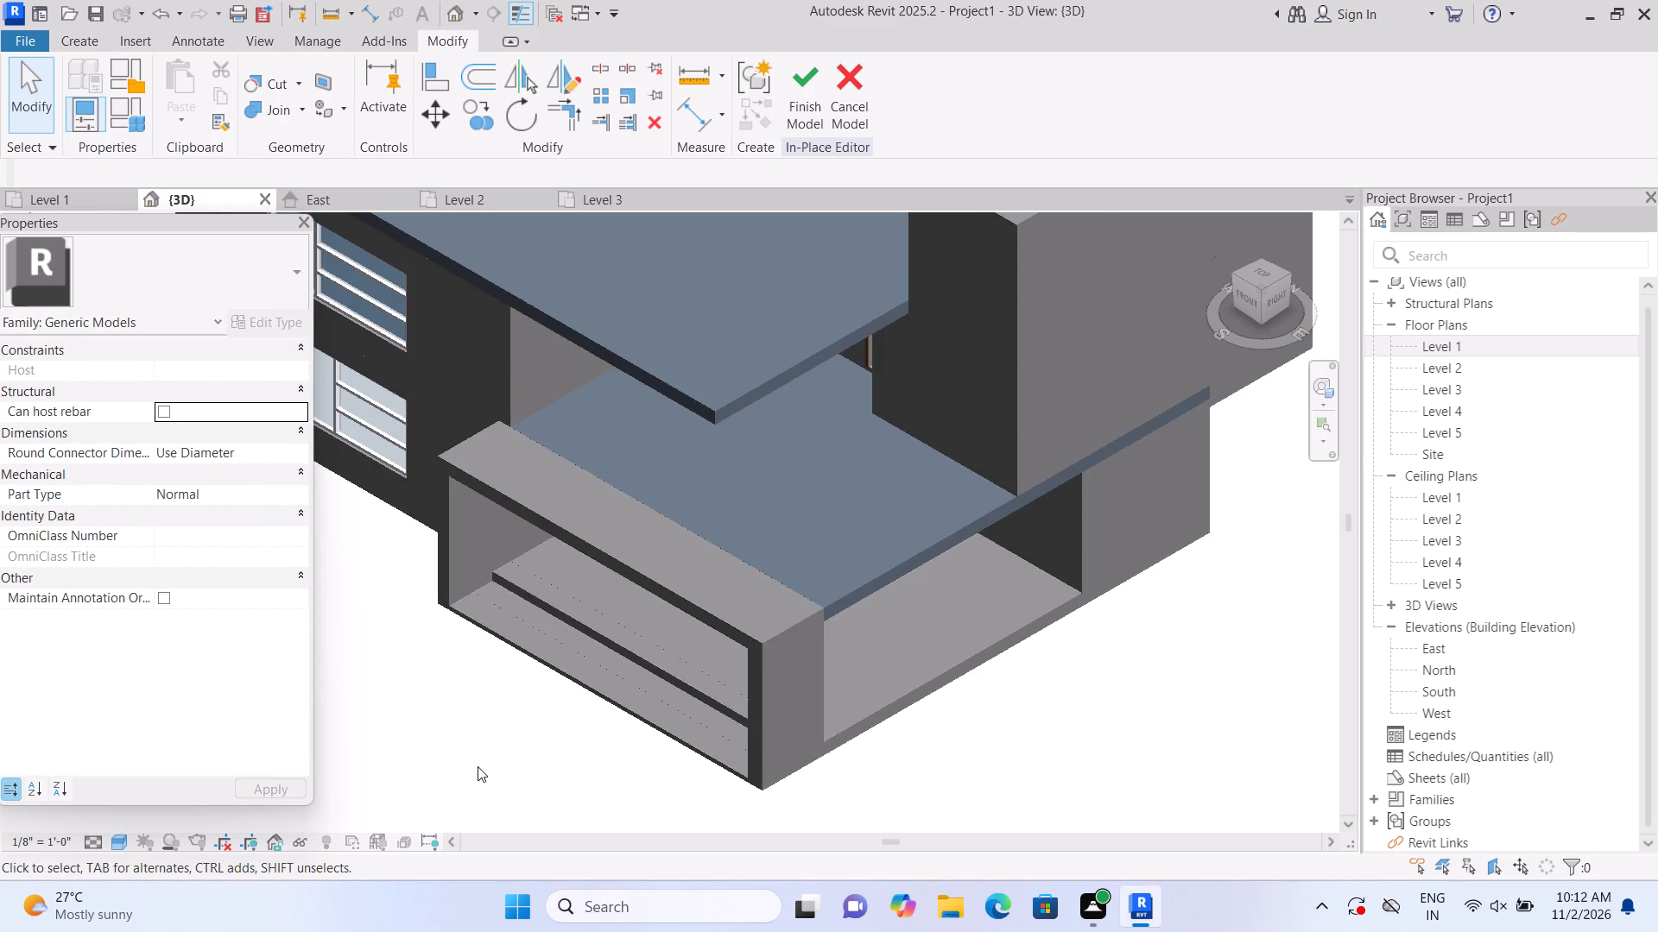
scroll(486, 766, "down", 2)
middle_click_drag(519, 786, 587, 662)
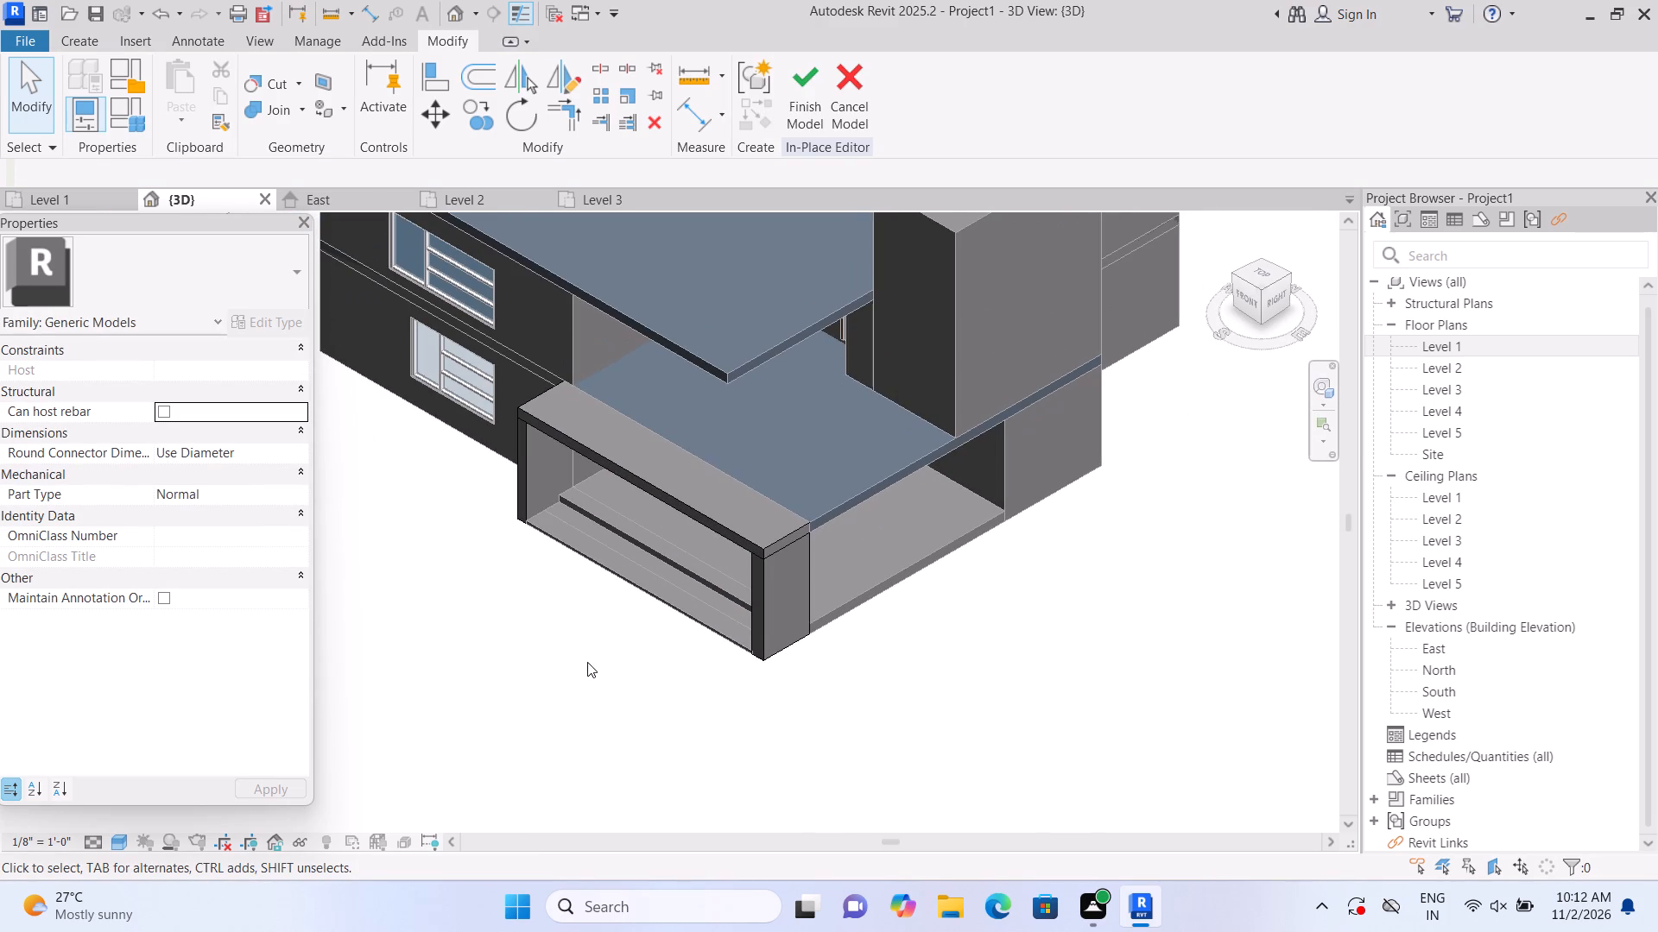
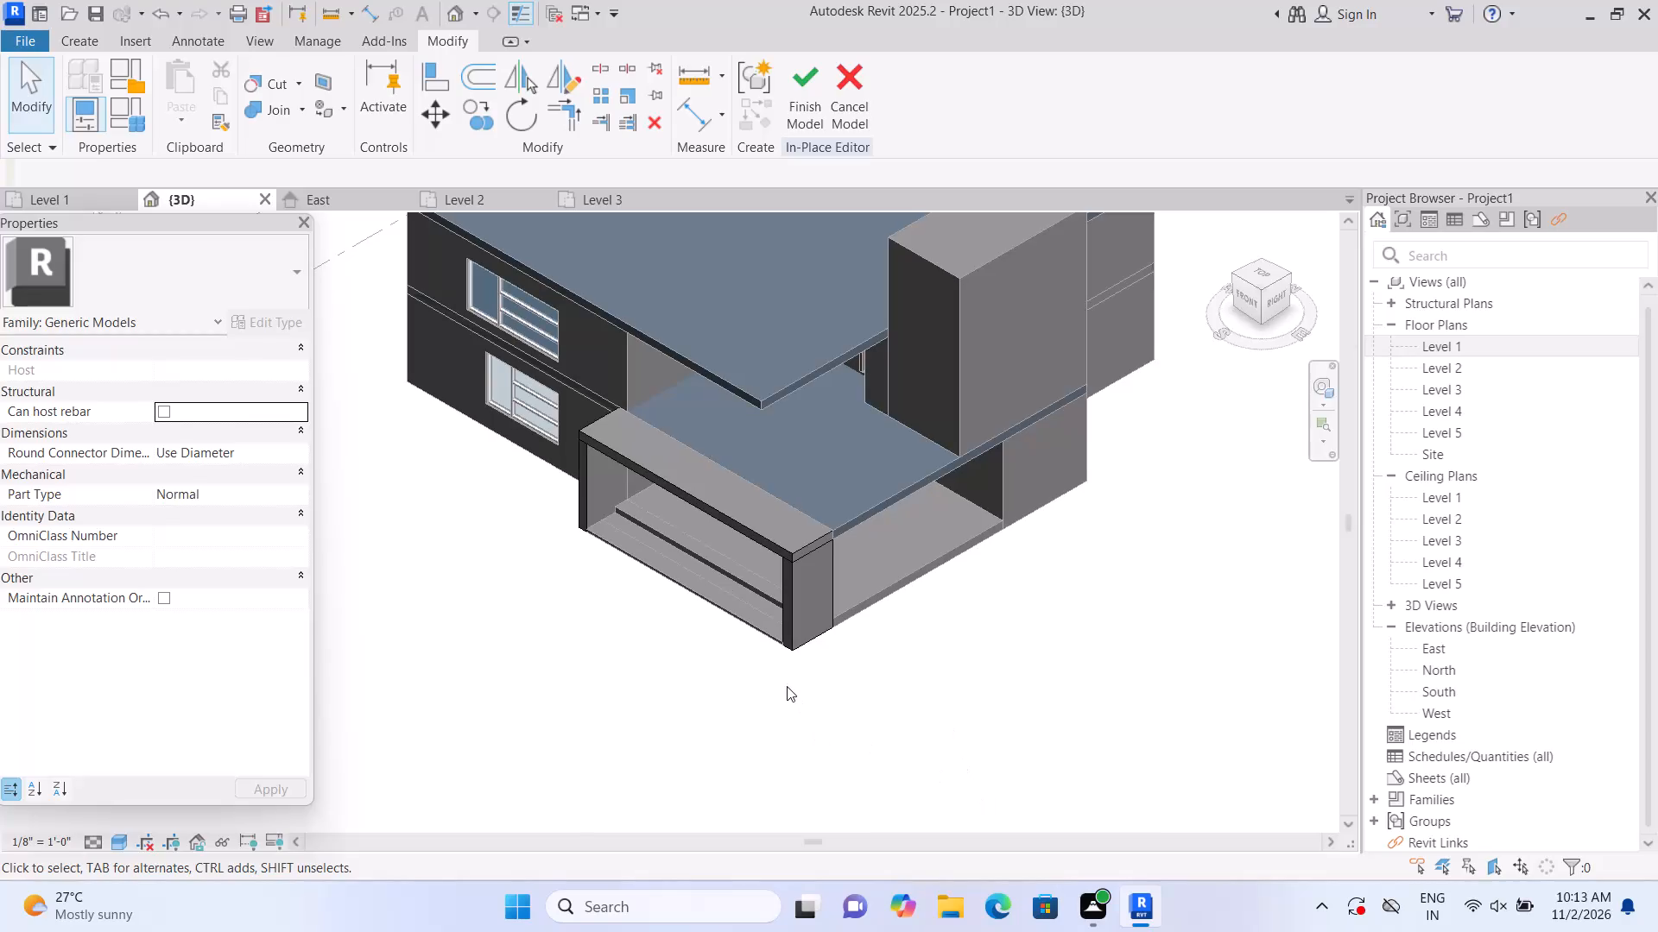
On the Level 1 floor plan, start a rectangular in-place extrusion with the porch floor surface picked as its work plane.
middle_click_drag(696, 665, 711, 679)
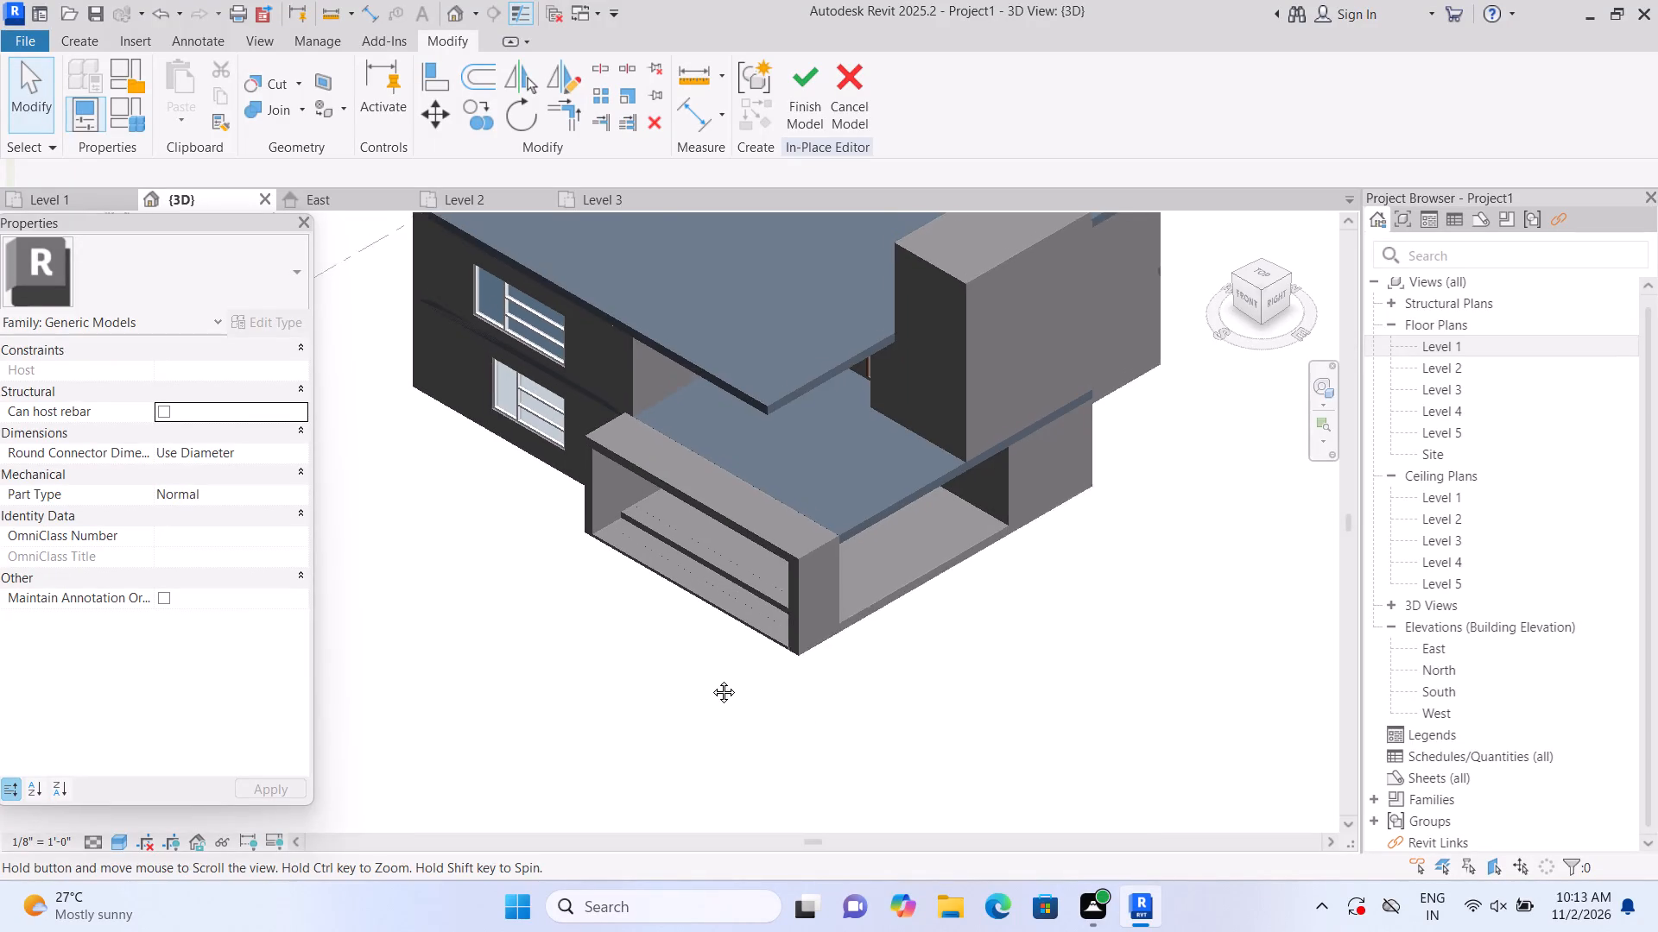
middle_click_drag(711, 679, 725, 692)
scroll(725, 708, "up", 2)
middle_click_drag(712, 708, 731, 586, "shift")
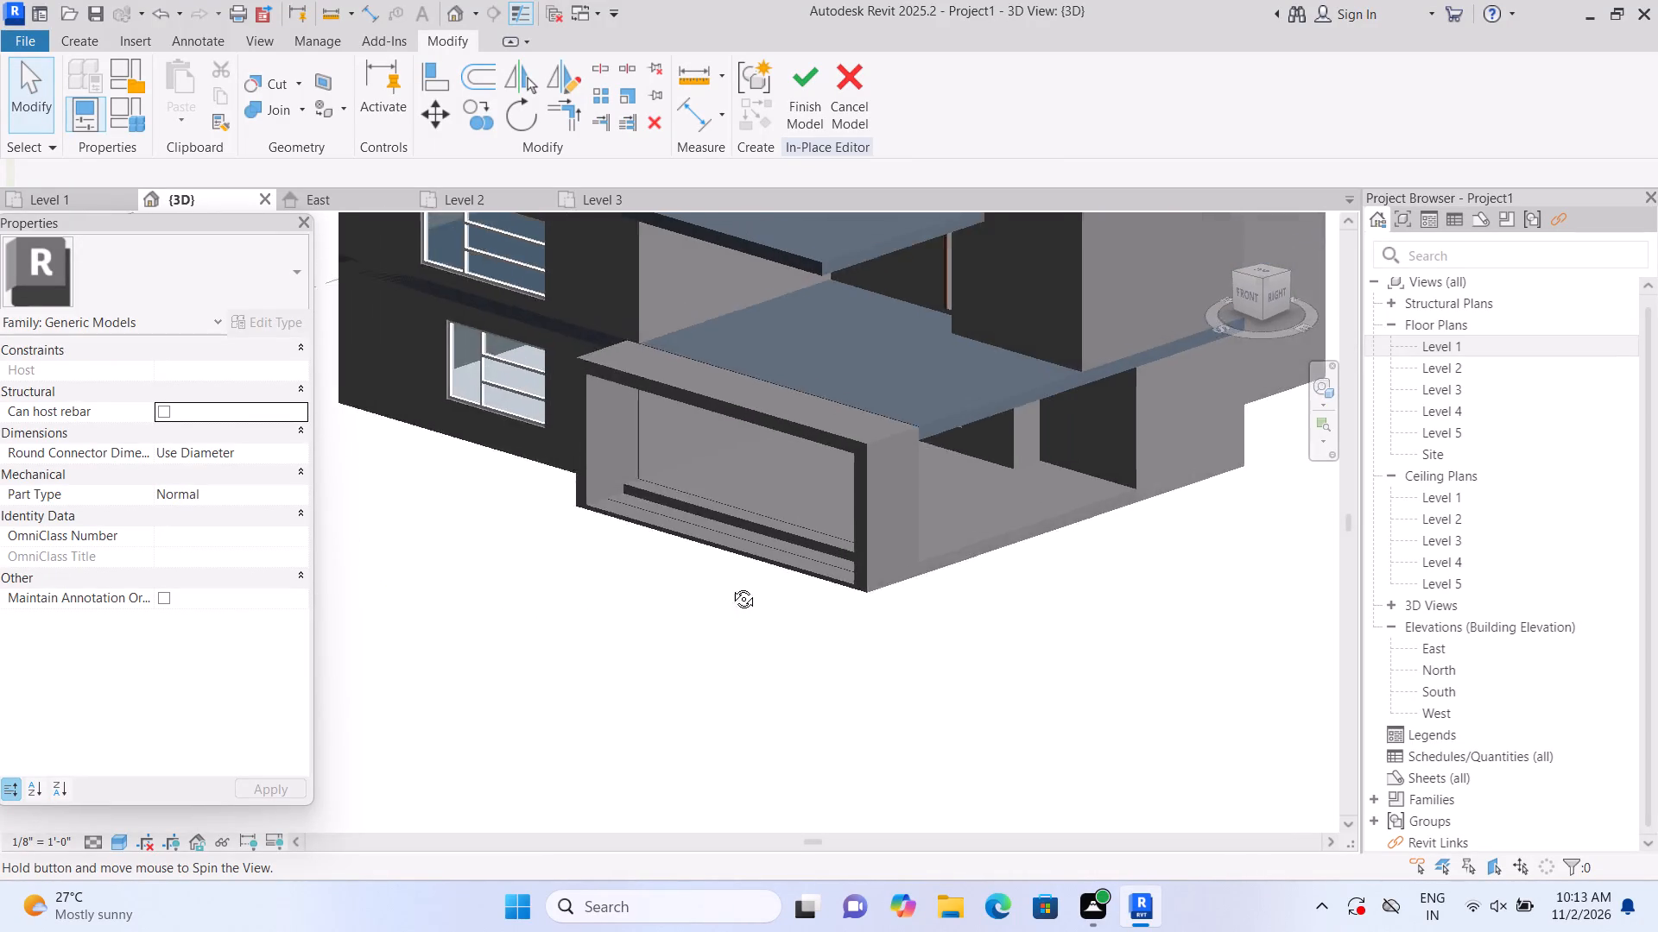
middle_click_drag(731, 586, 751, 597, "shift")
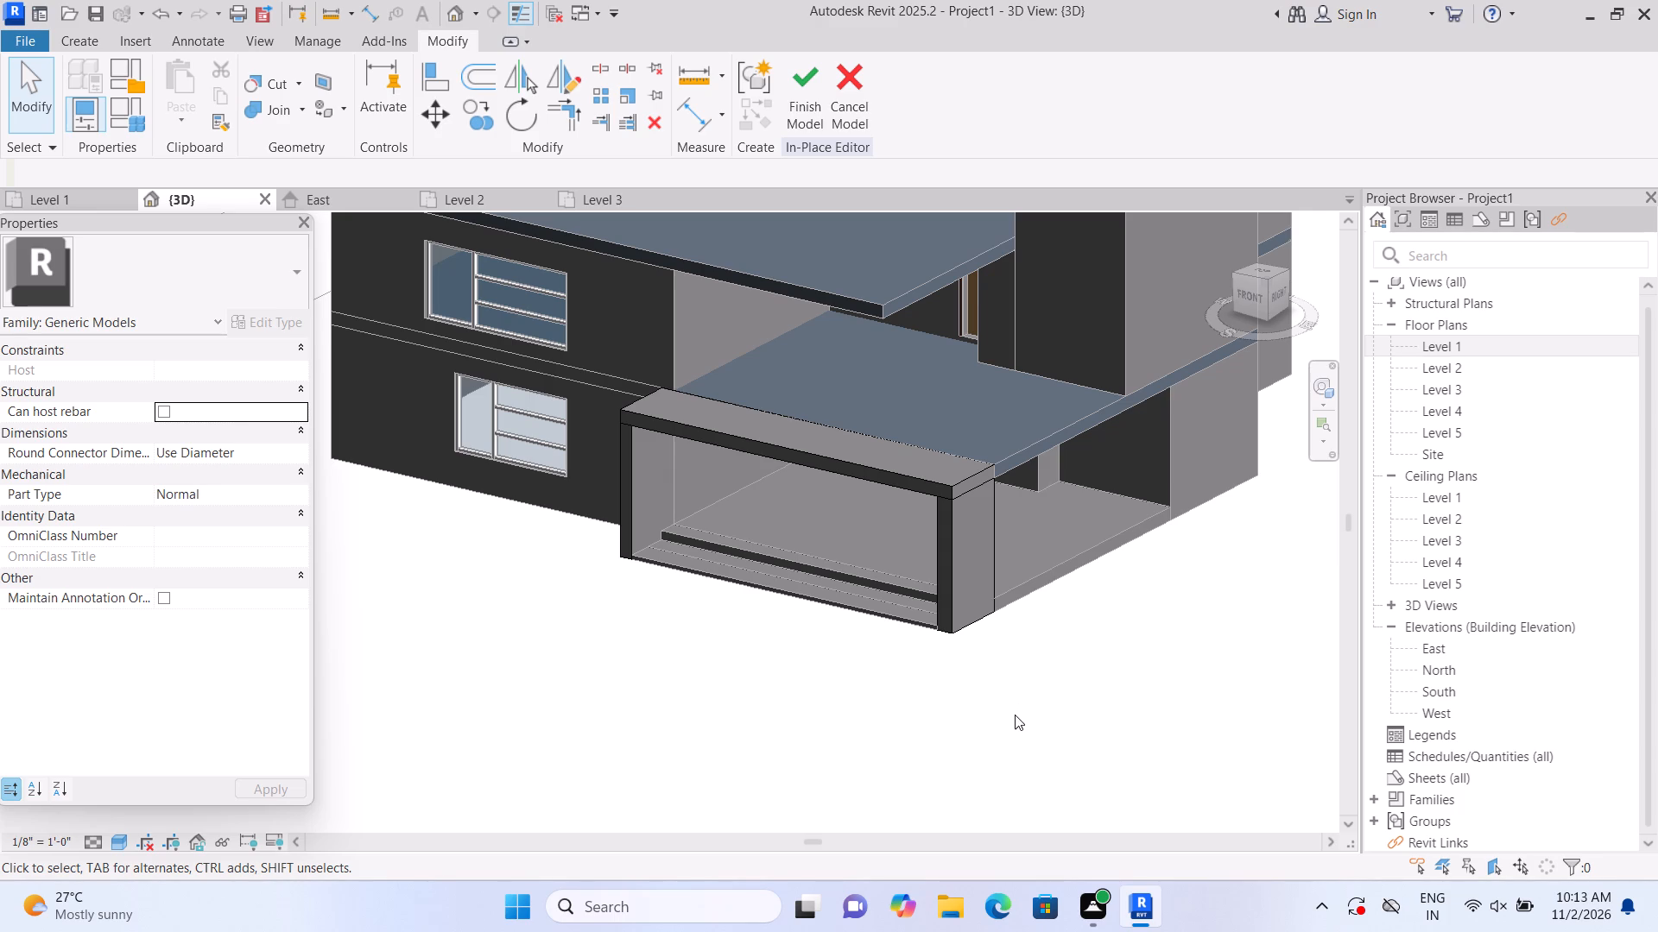
middle_click_drag(1047, 757, 883, 759, "shift")
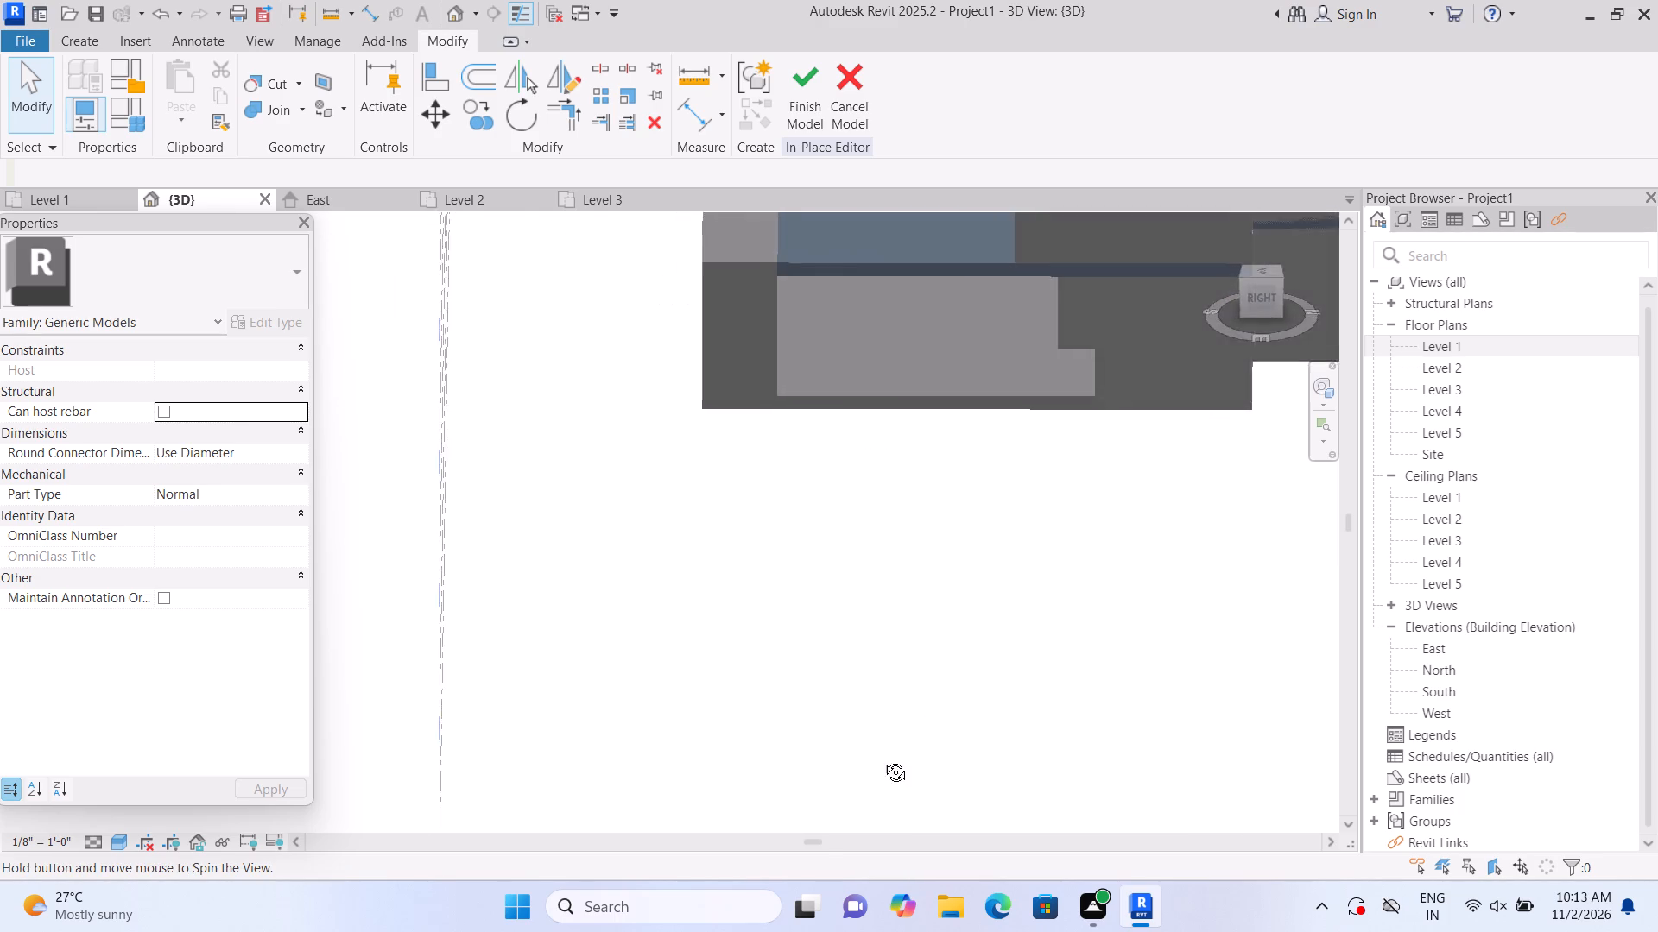
middle_click_drag(883, 759, 1019, 756, "shift")
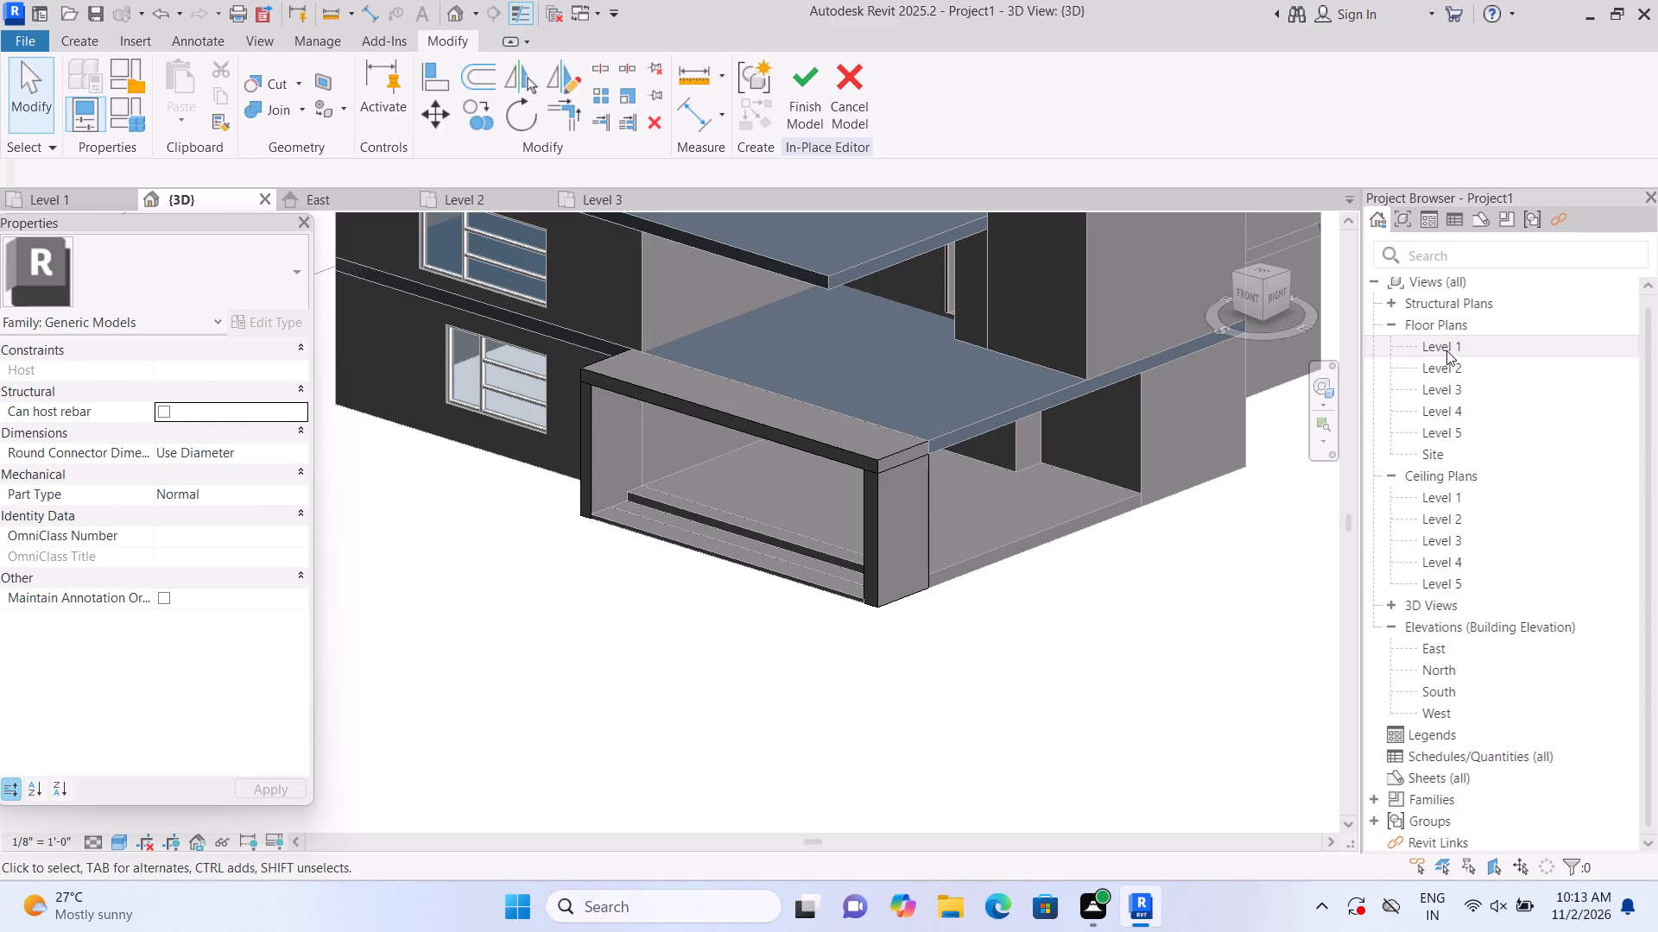
double_click(1446, 346)
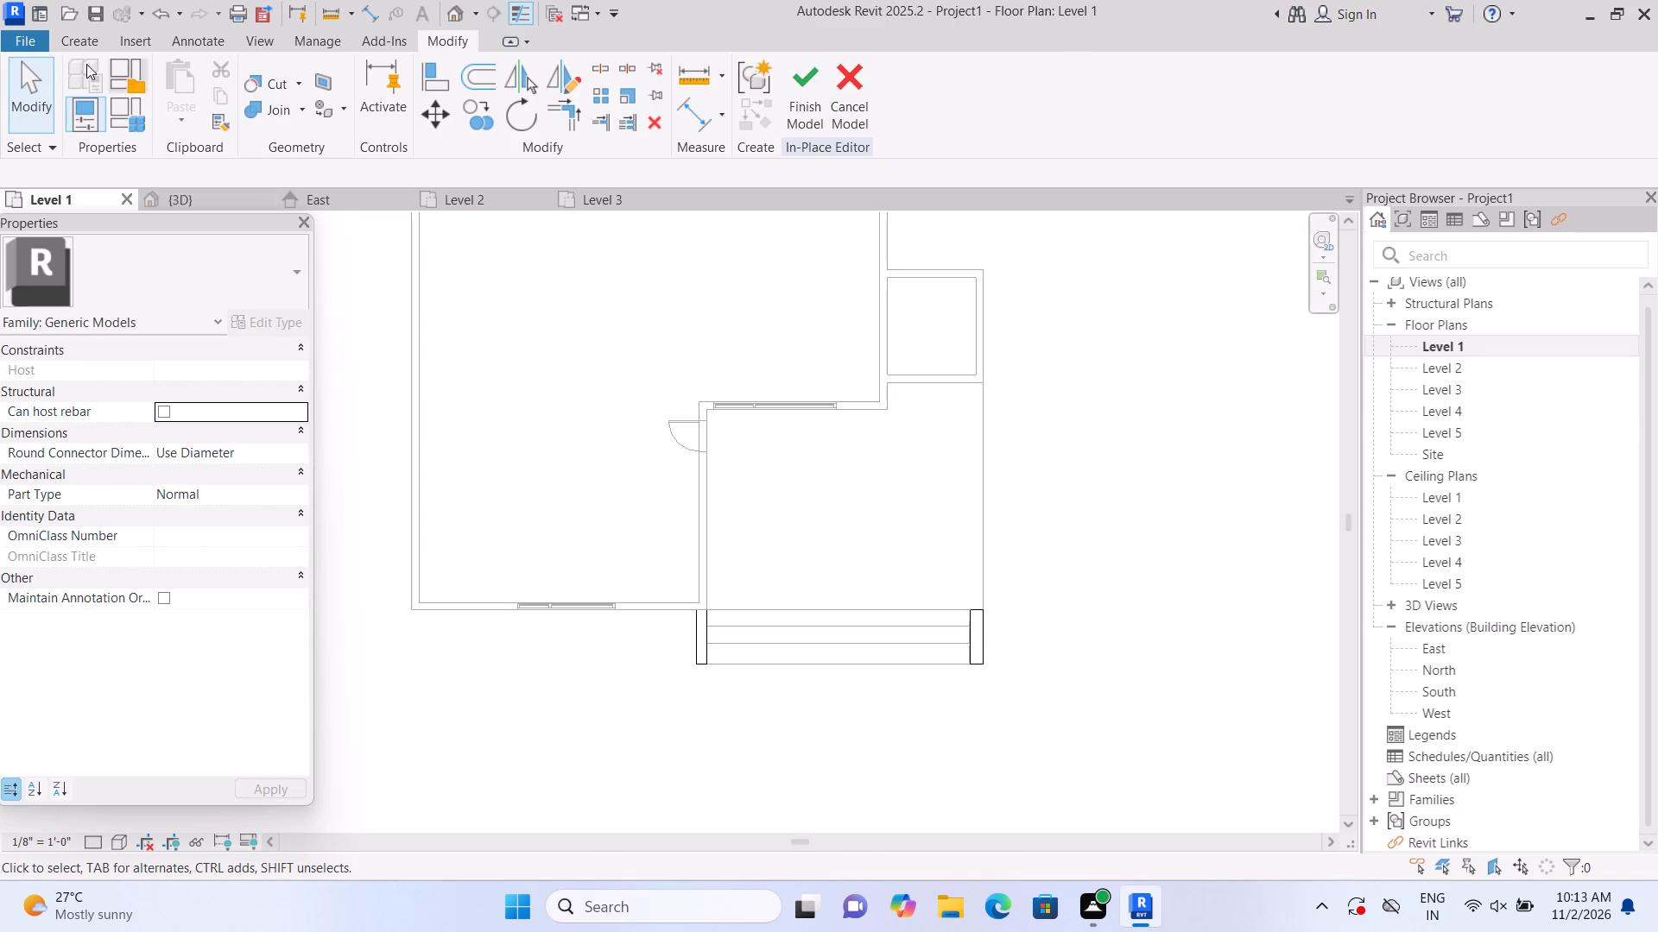
left_click(67, 42)
left_click(189, 69)
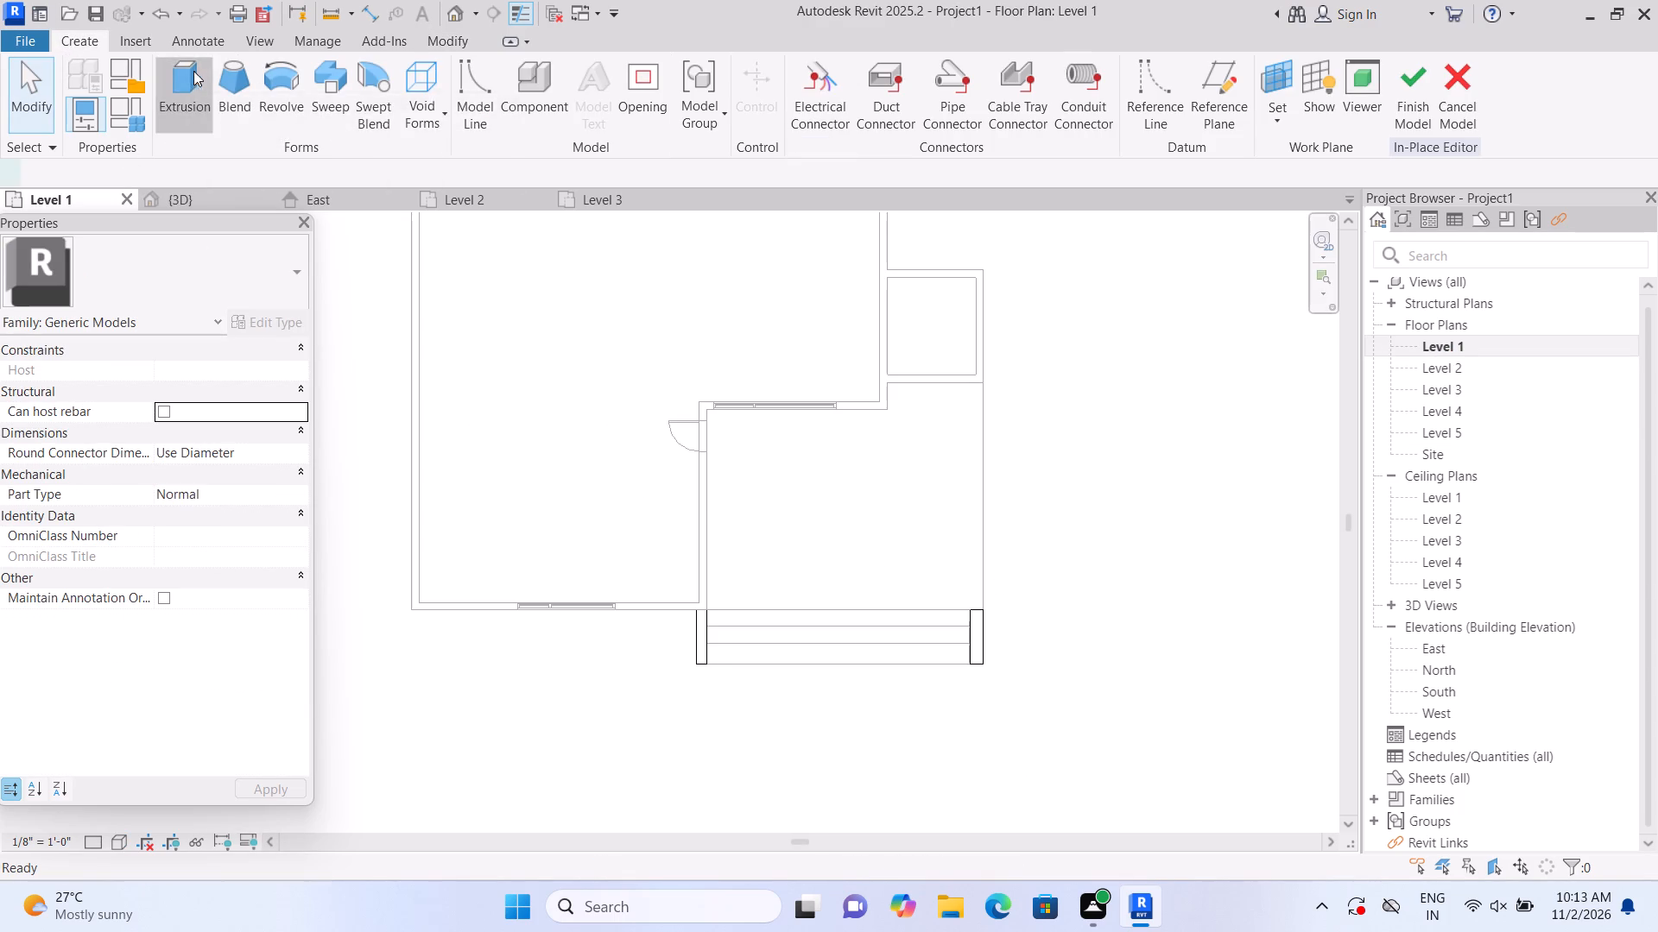
left_click(1107, 123)
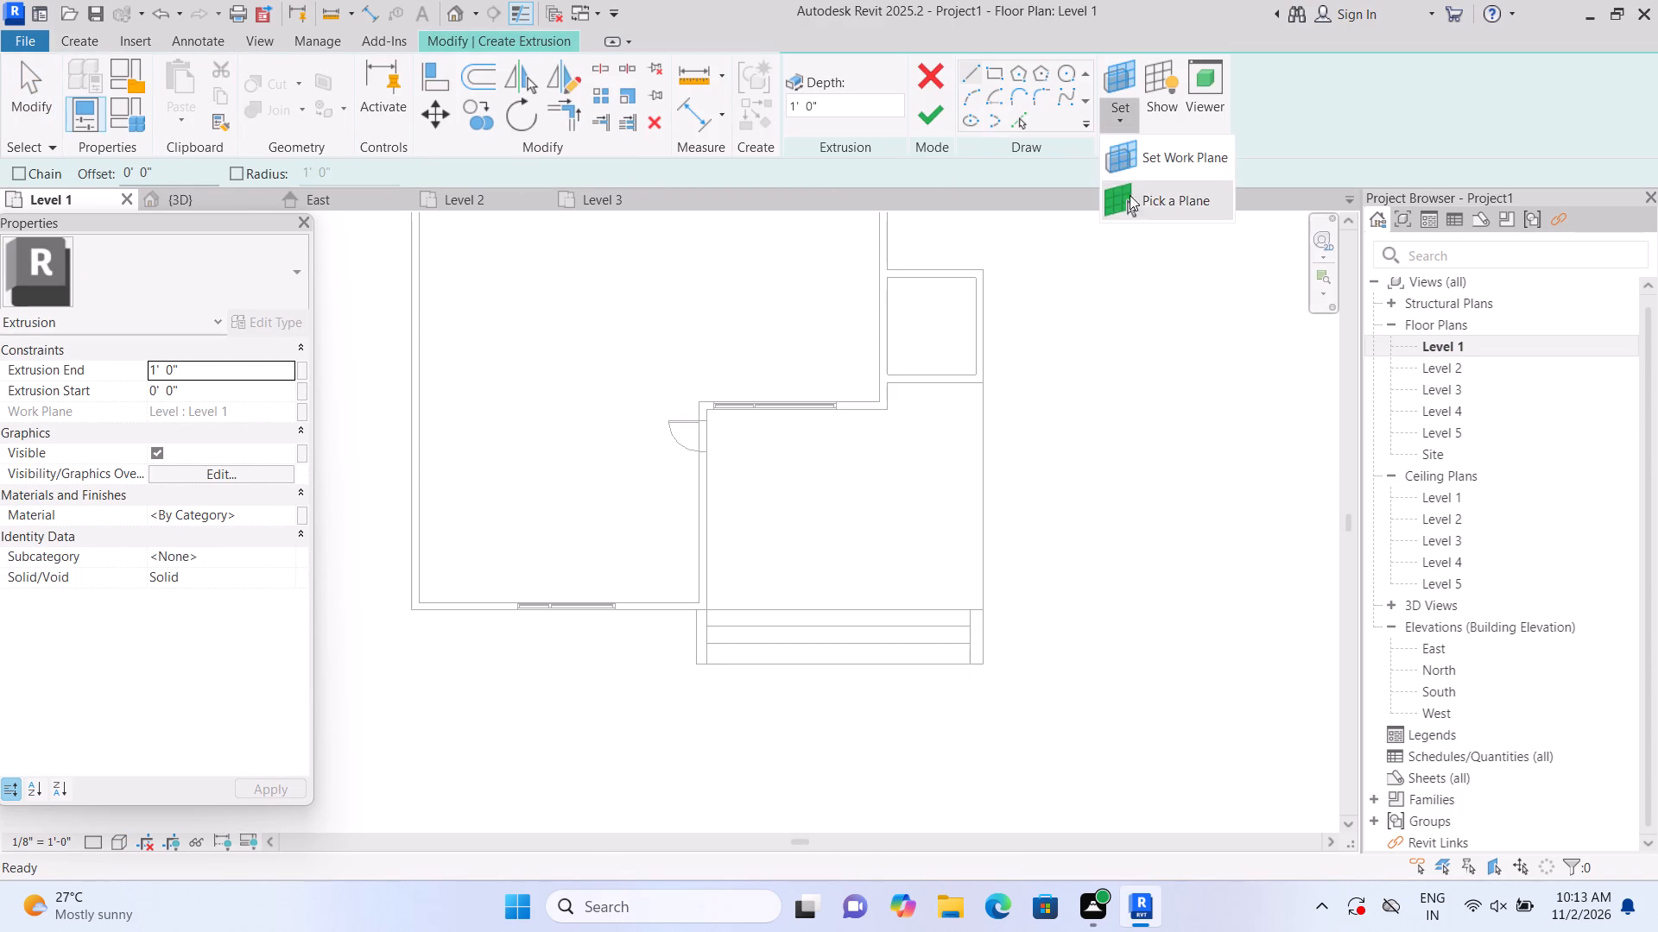
left_click(1133, 201)
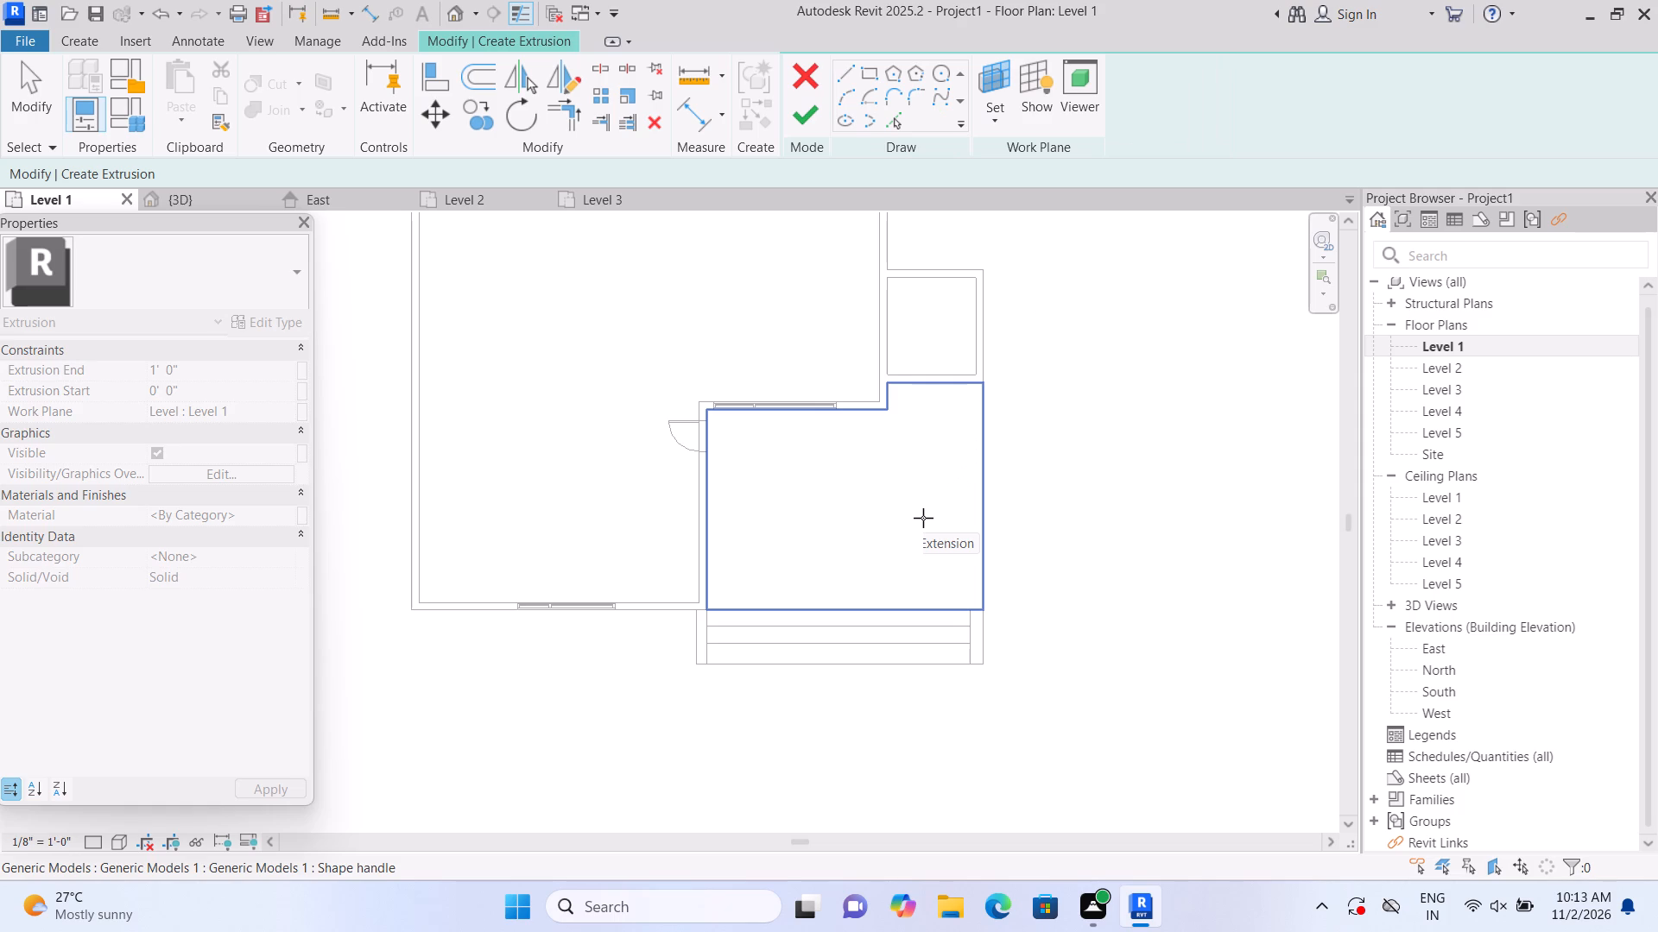
left_click(923, 518)
left_click(996, 75)
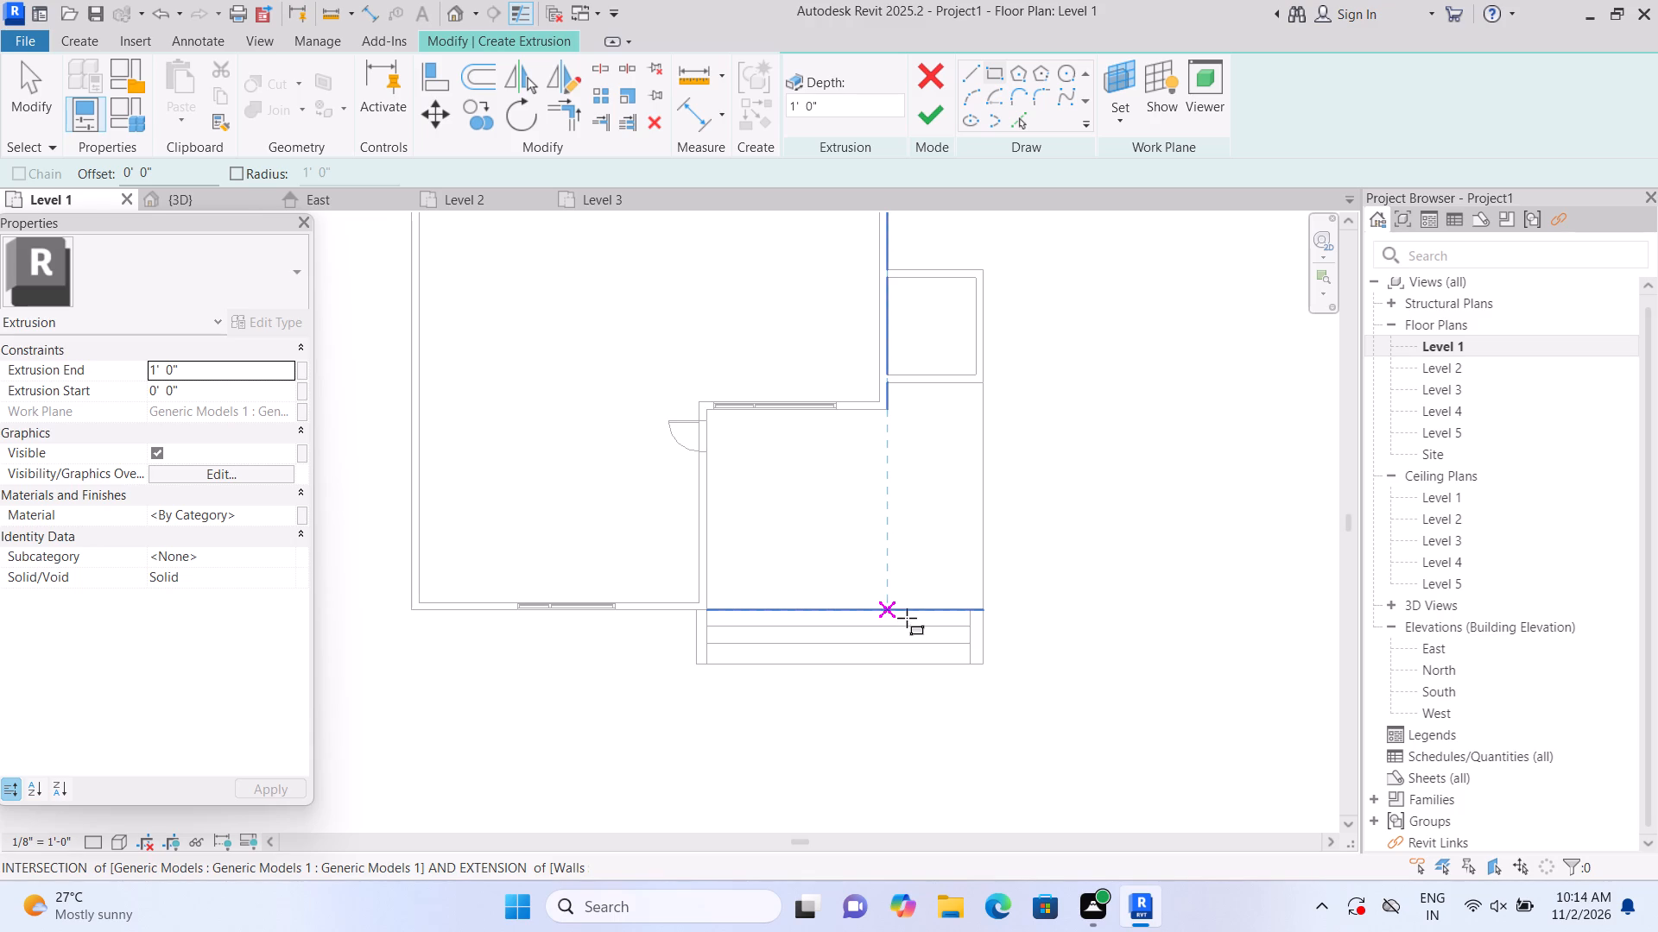
Re-pick the work plane on the upper entrance step and extrude a rectangle about 1'-8 5/8" by 1'-6 7/8" across its depth, 1' 0" deep.
scroll(907, 618, "up", 3)
middle_click_drag(920, 643, 931, 693)
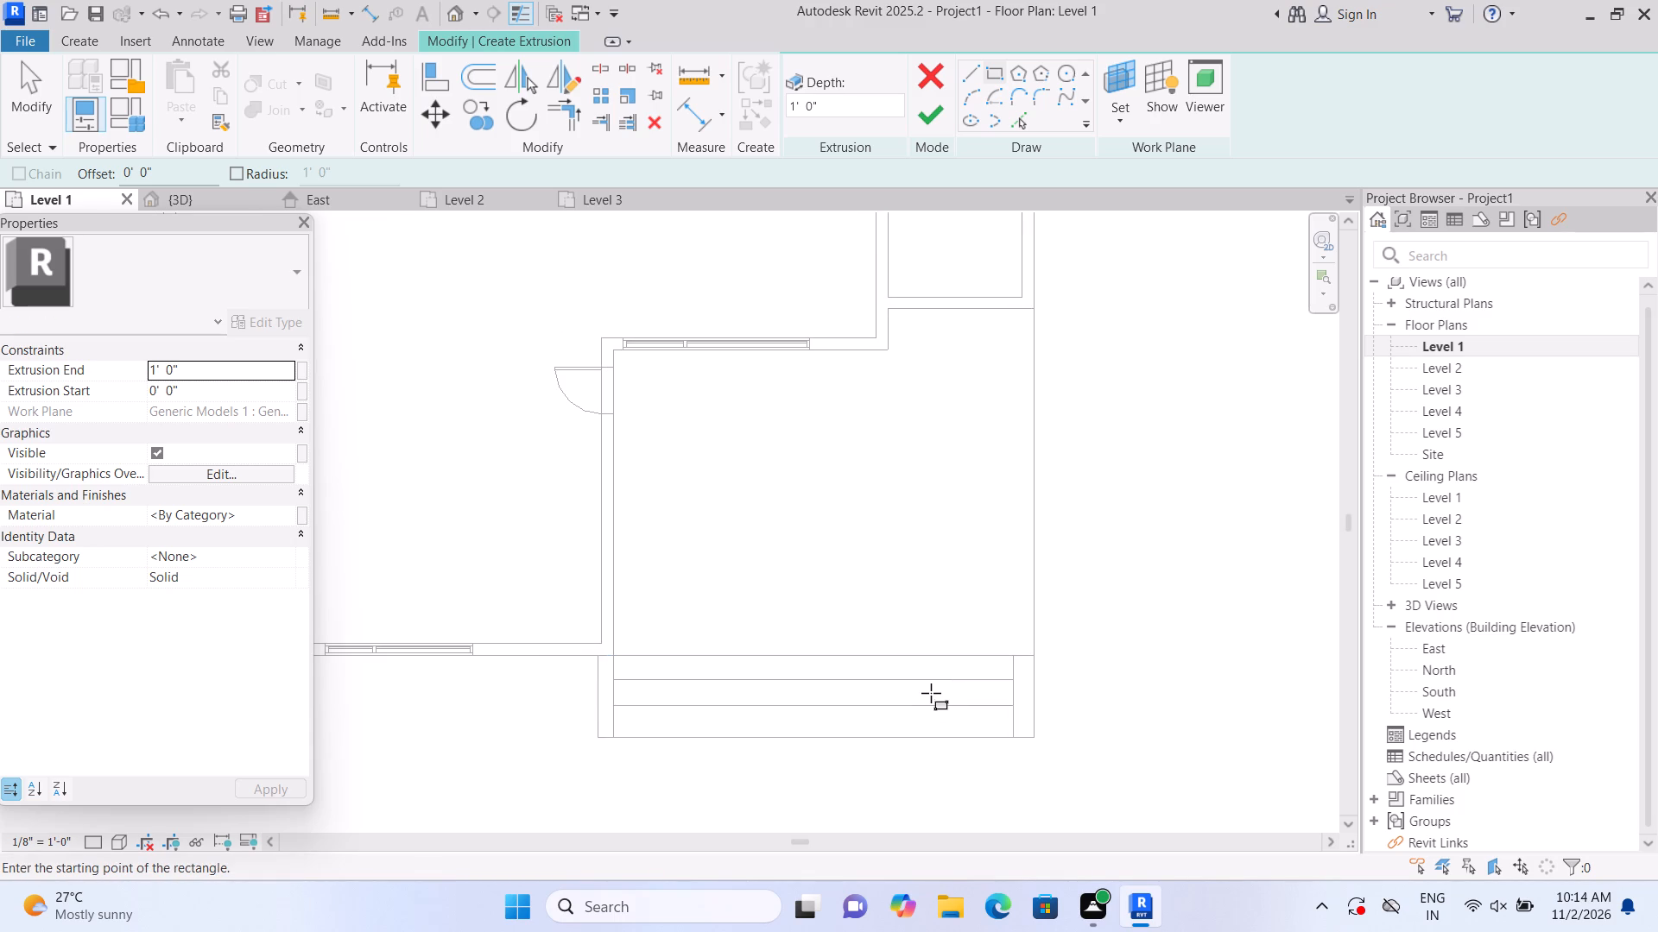
scroll(931, 693, "up", 2)
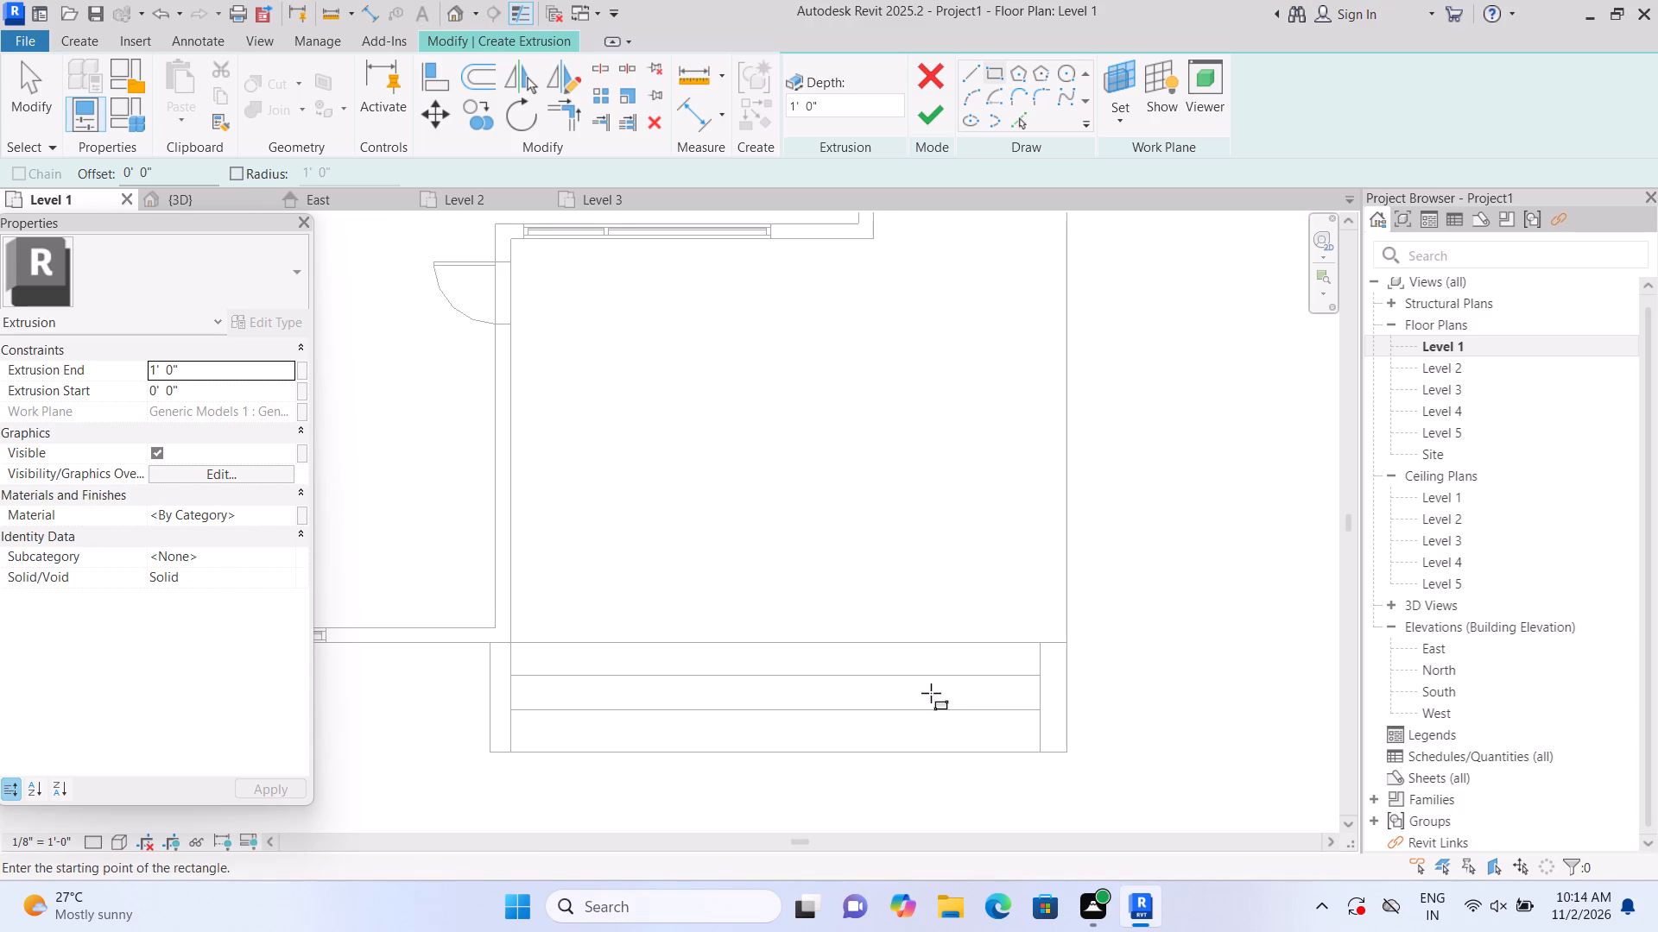
middle_click_drag(928, 695, 869, 727)
middle_click_drag(869, 727, 906, 653)
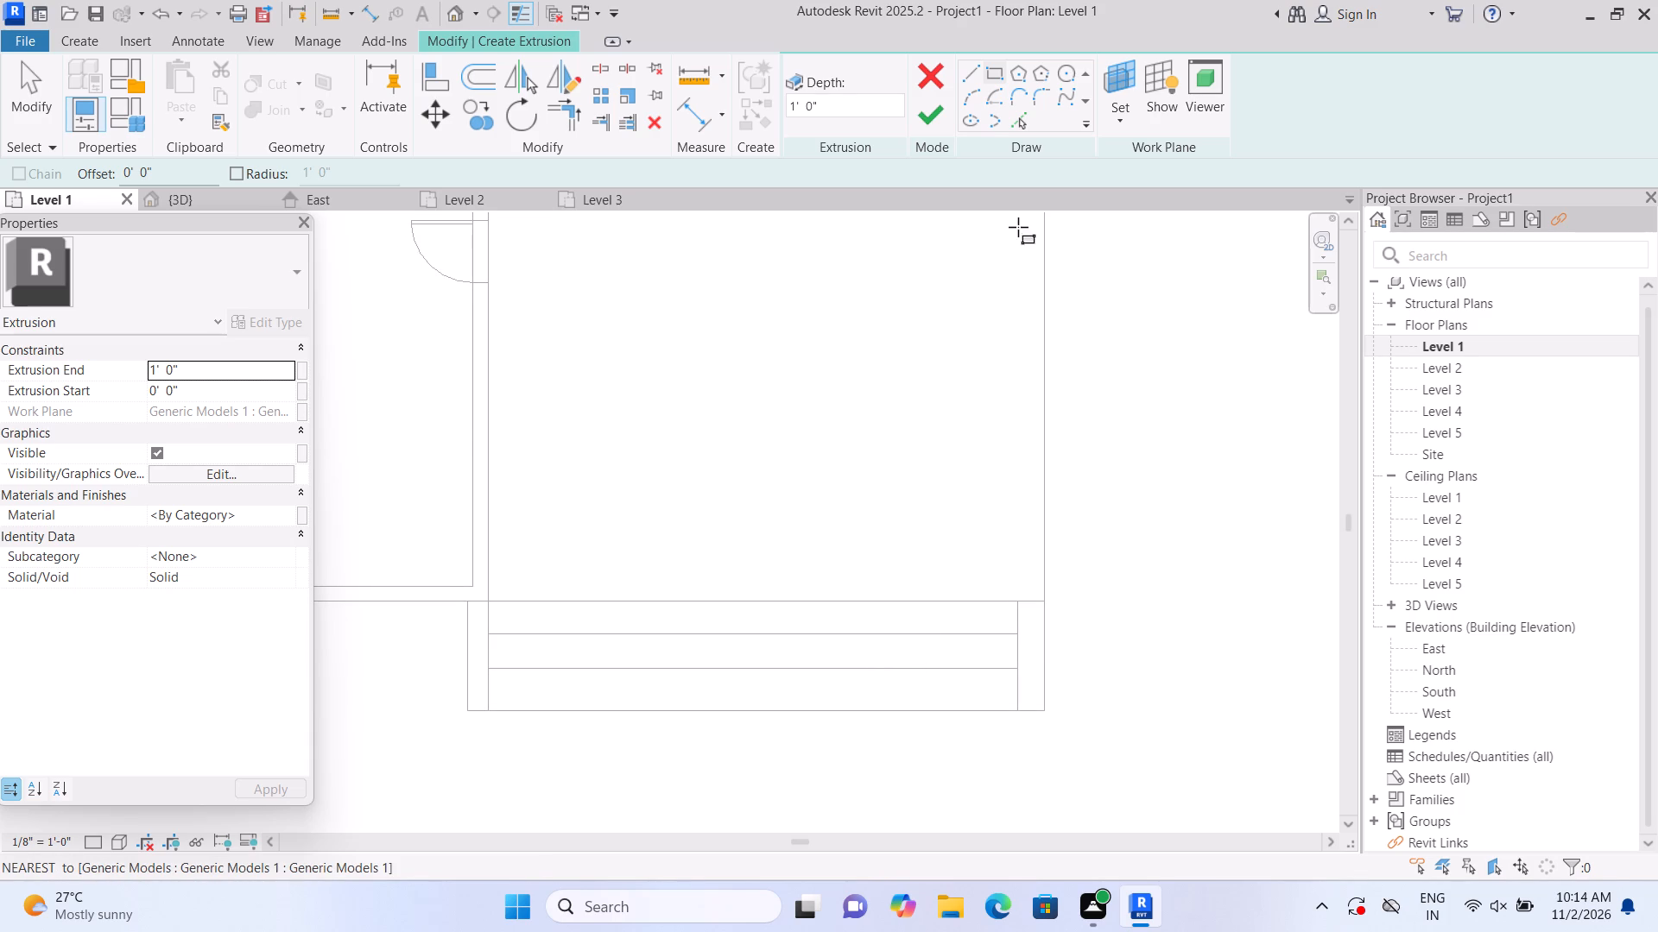
left_click(1127, 118)
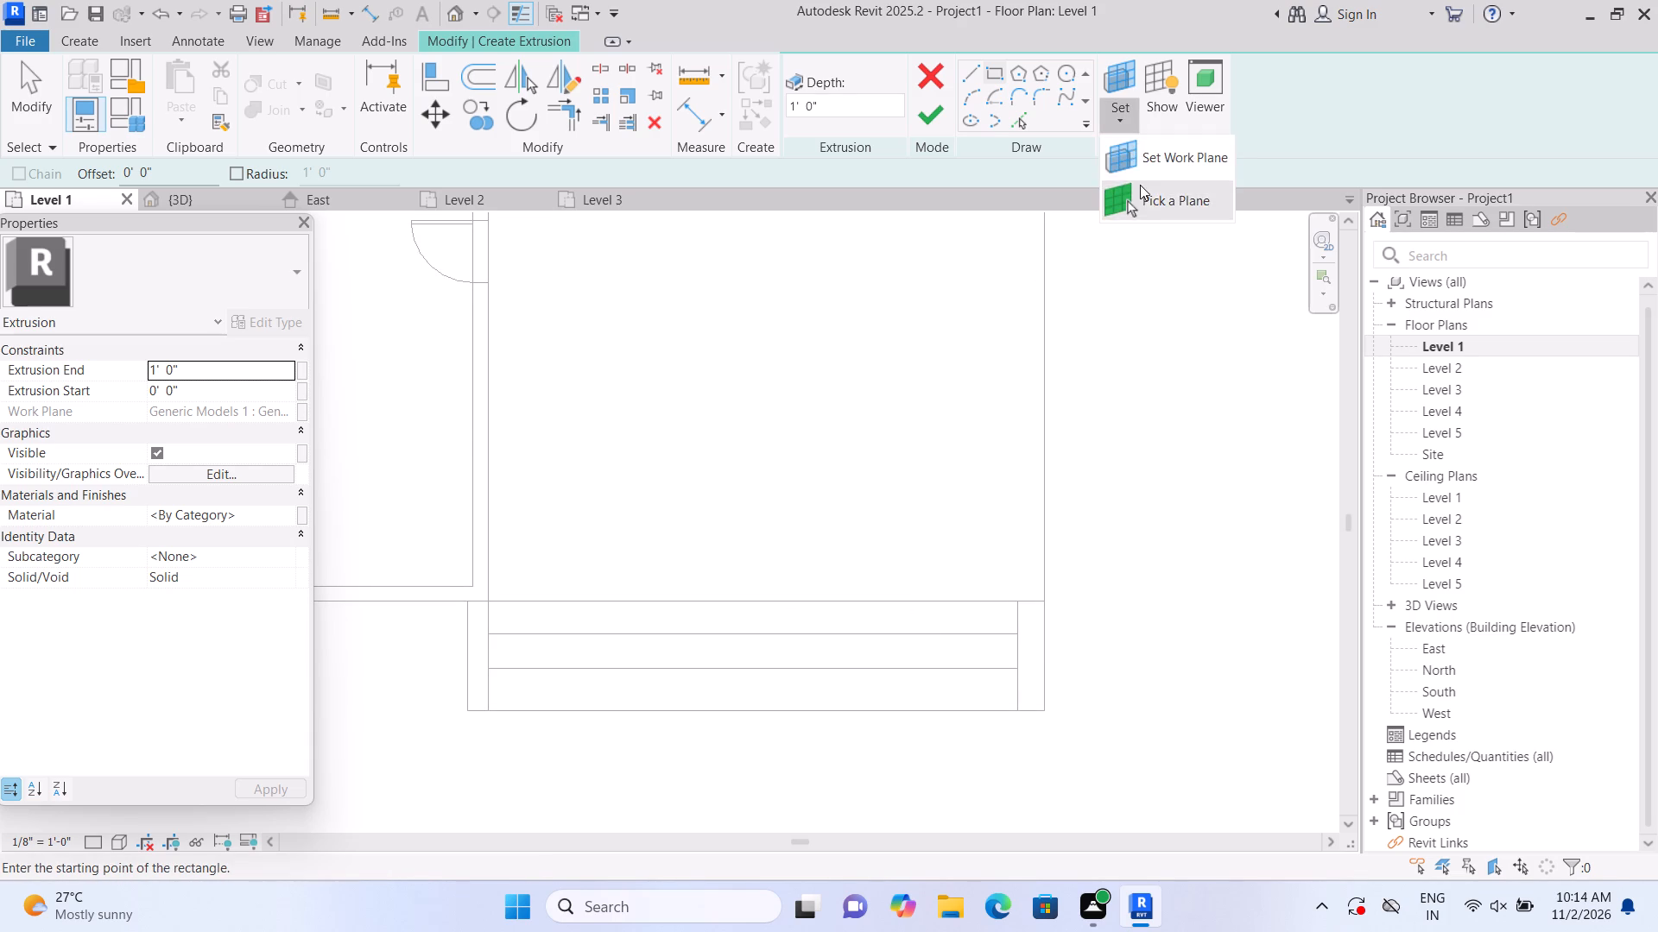
left_click(1142, 186)
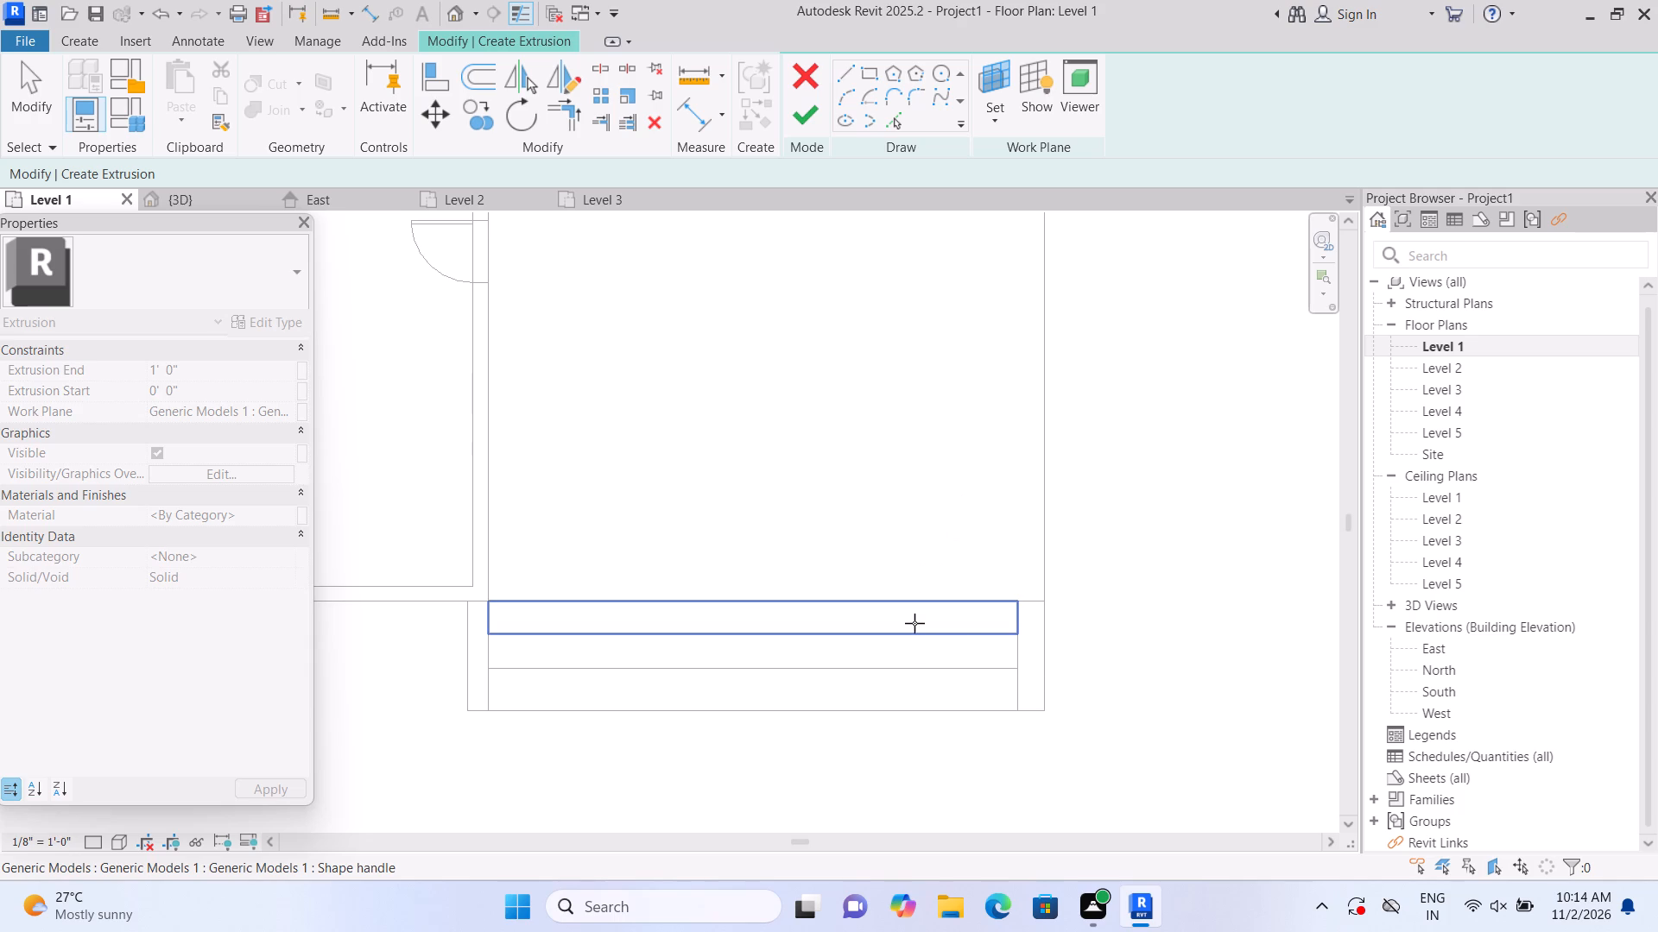
left_click(914, 623)
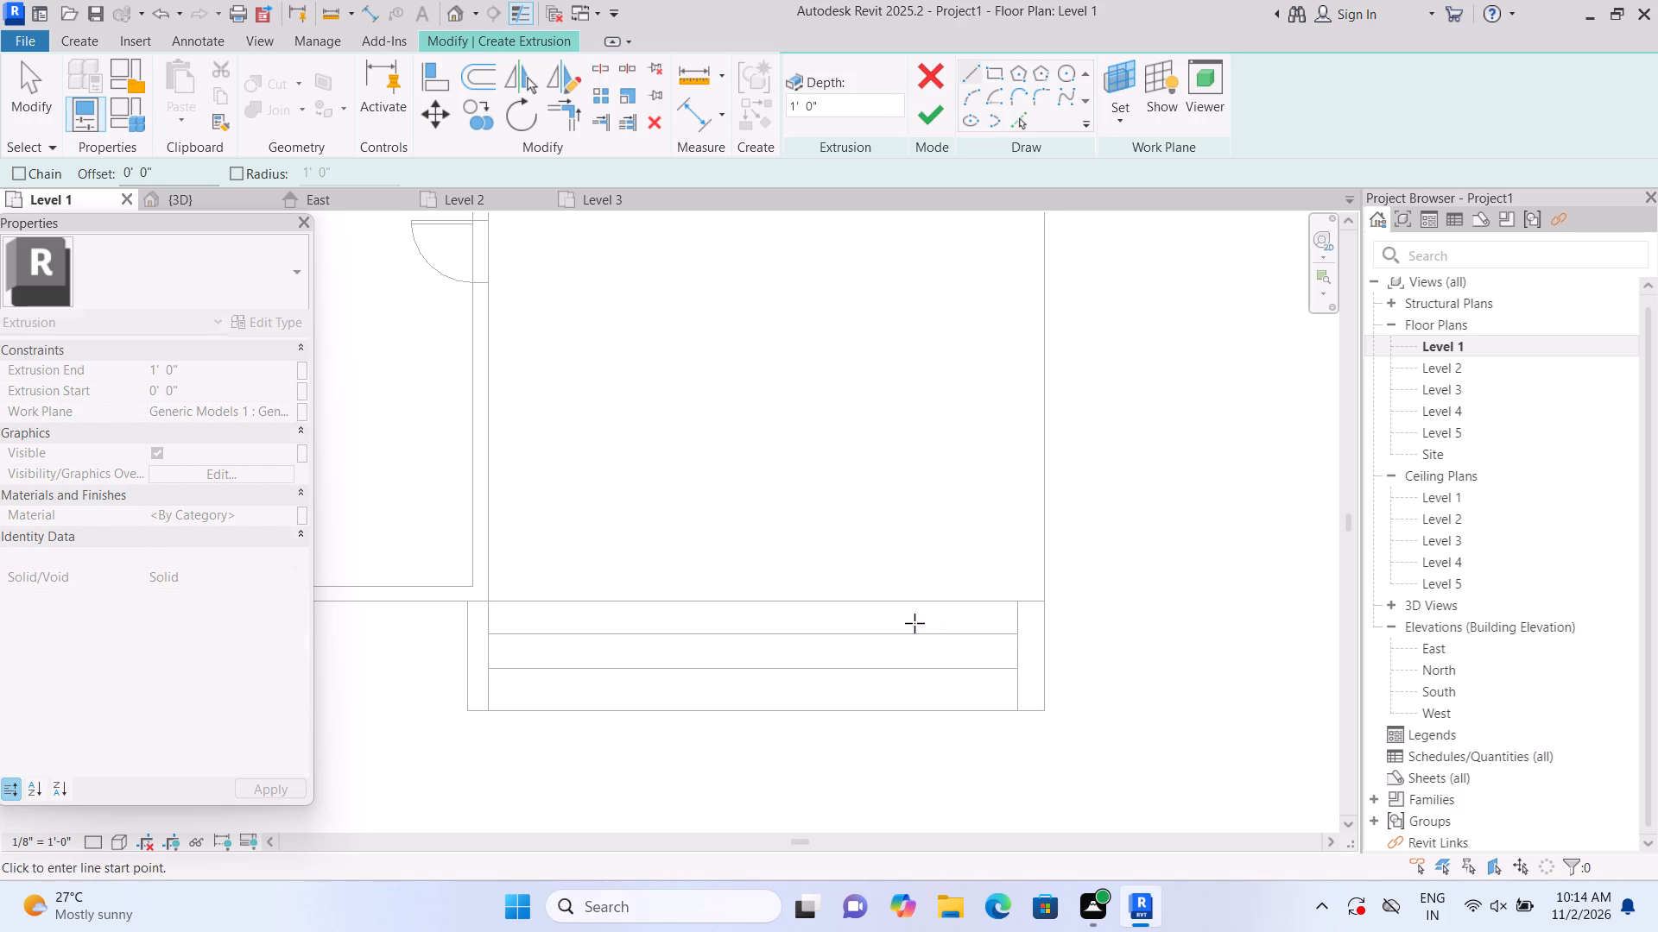
left_click(1003, 79)
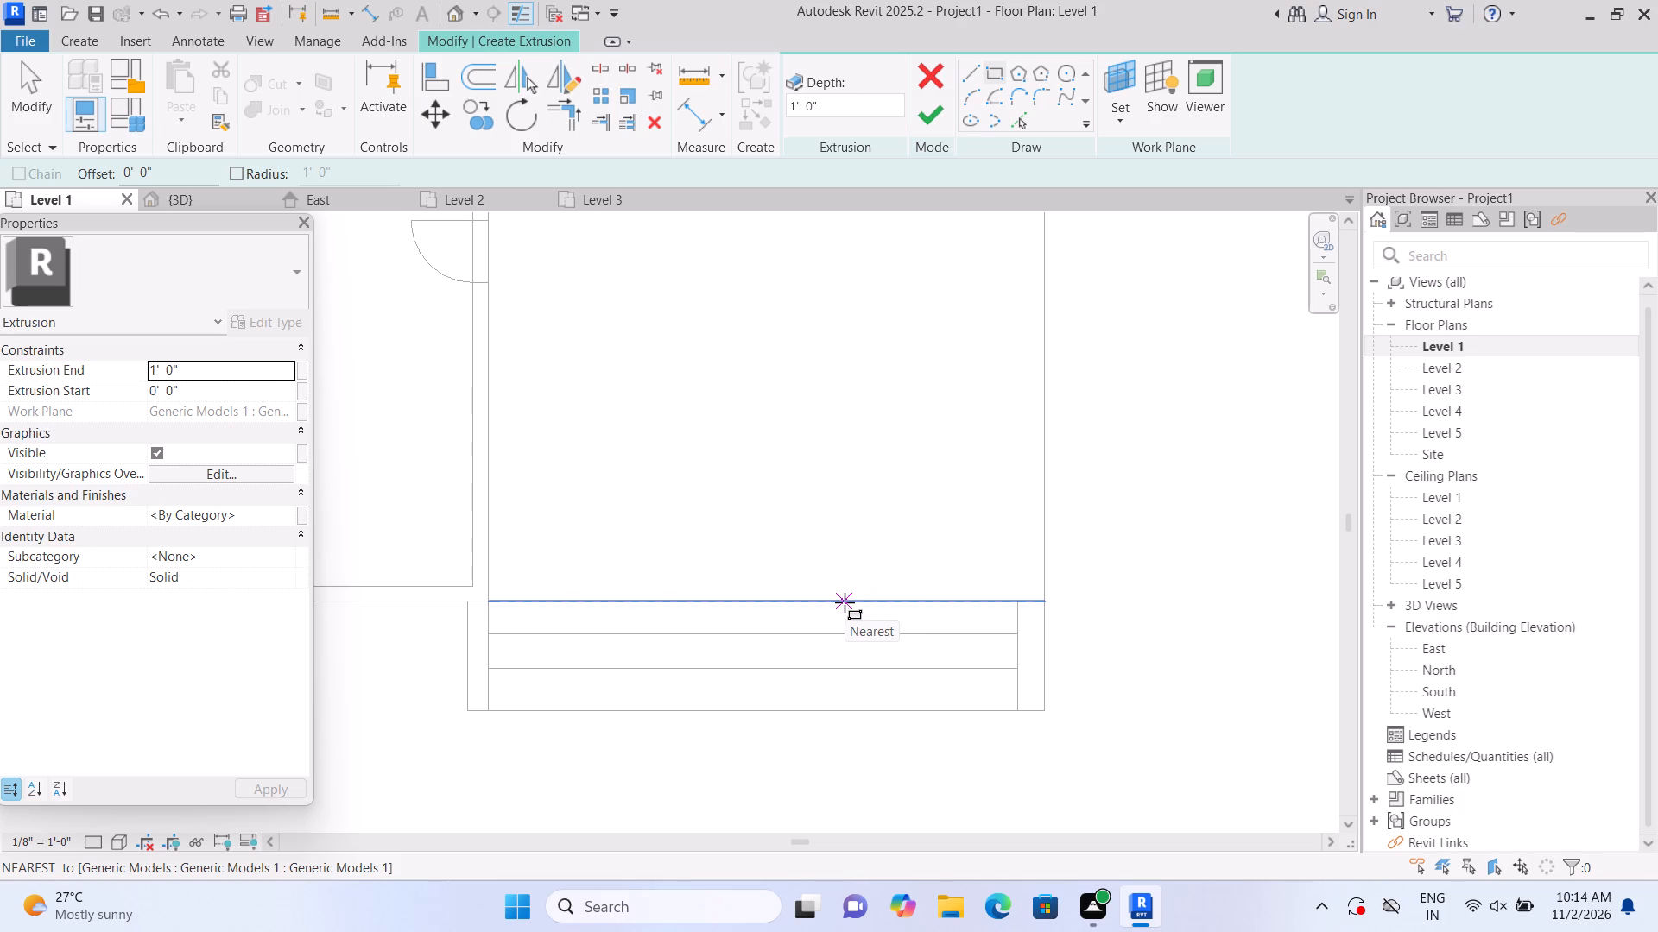
left_click(845, 602)
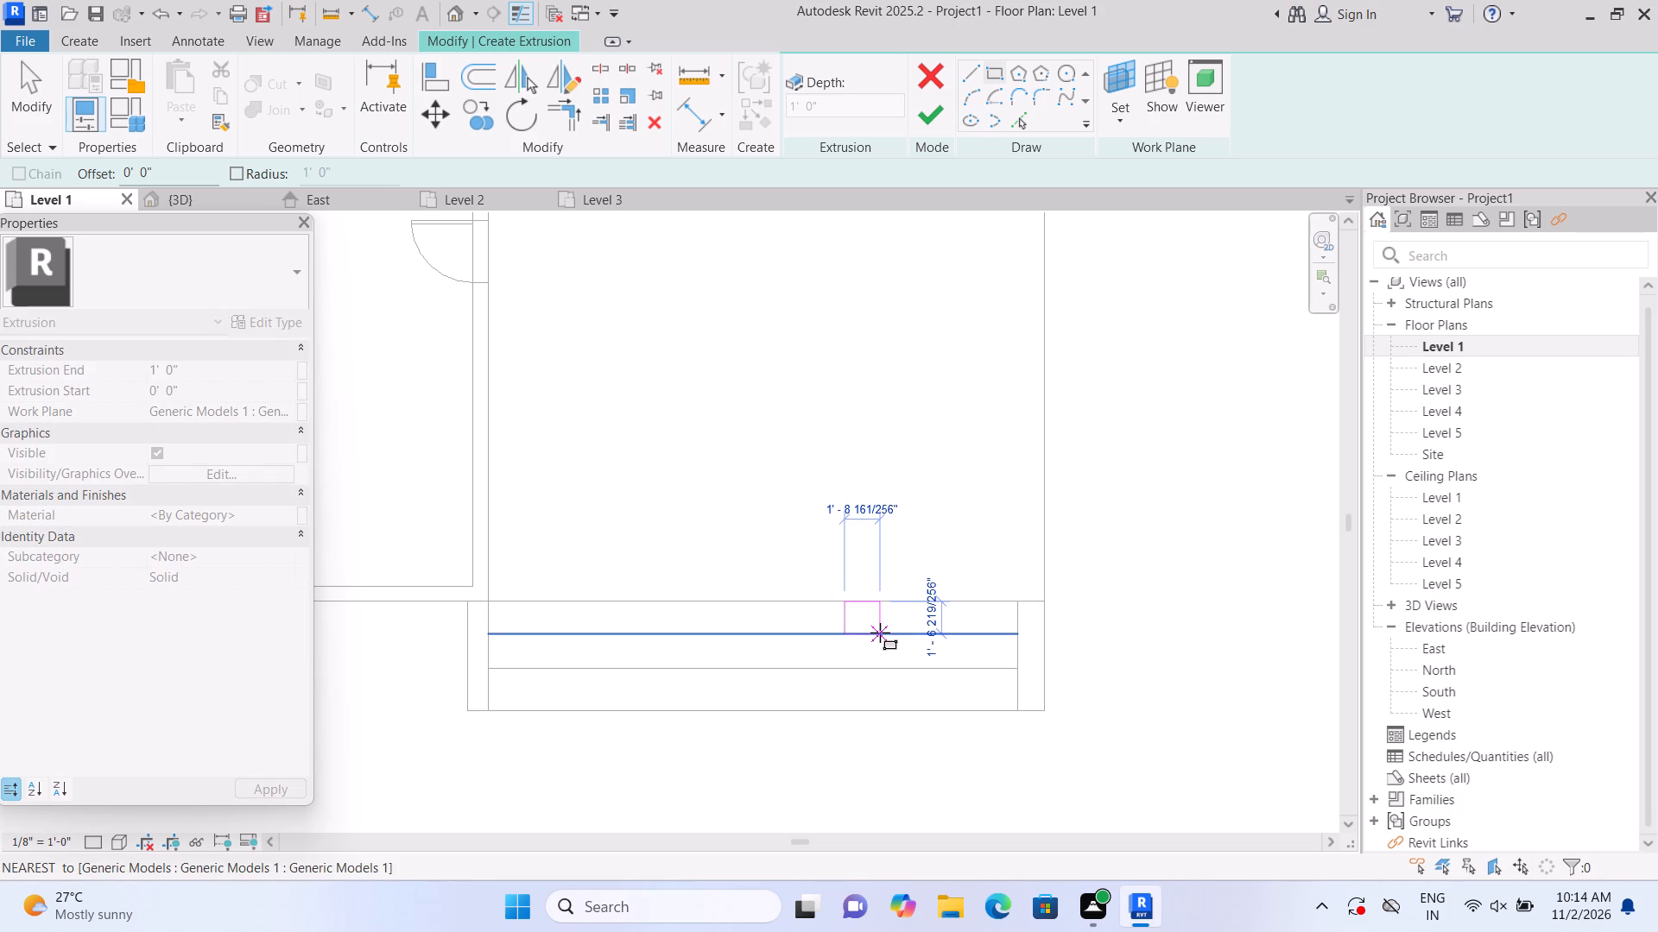
left_click(880, 633)
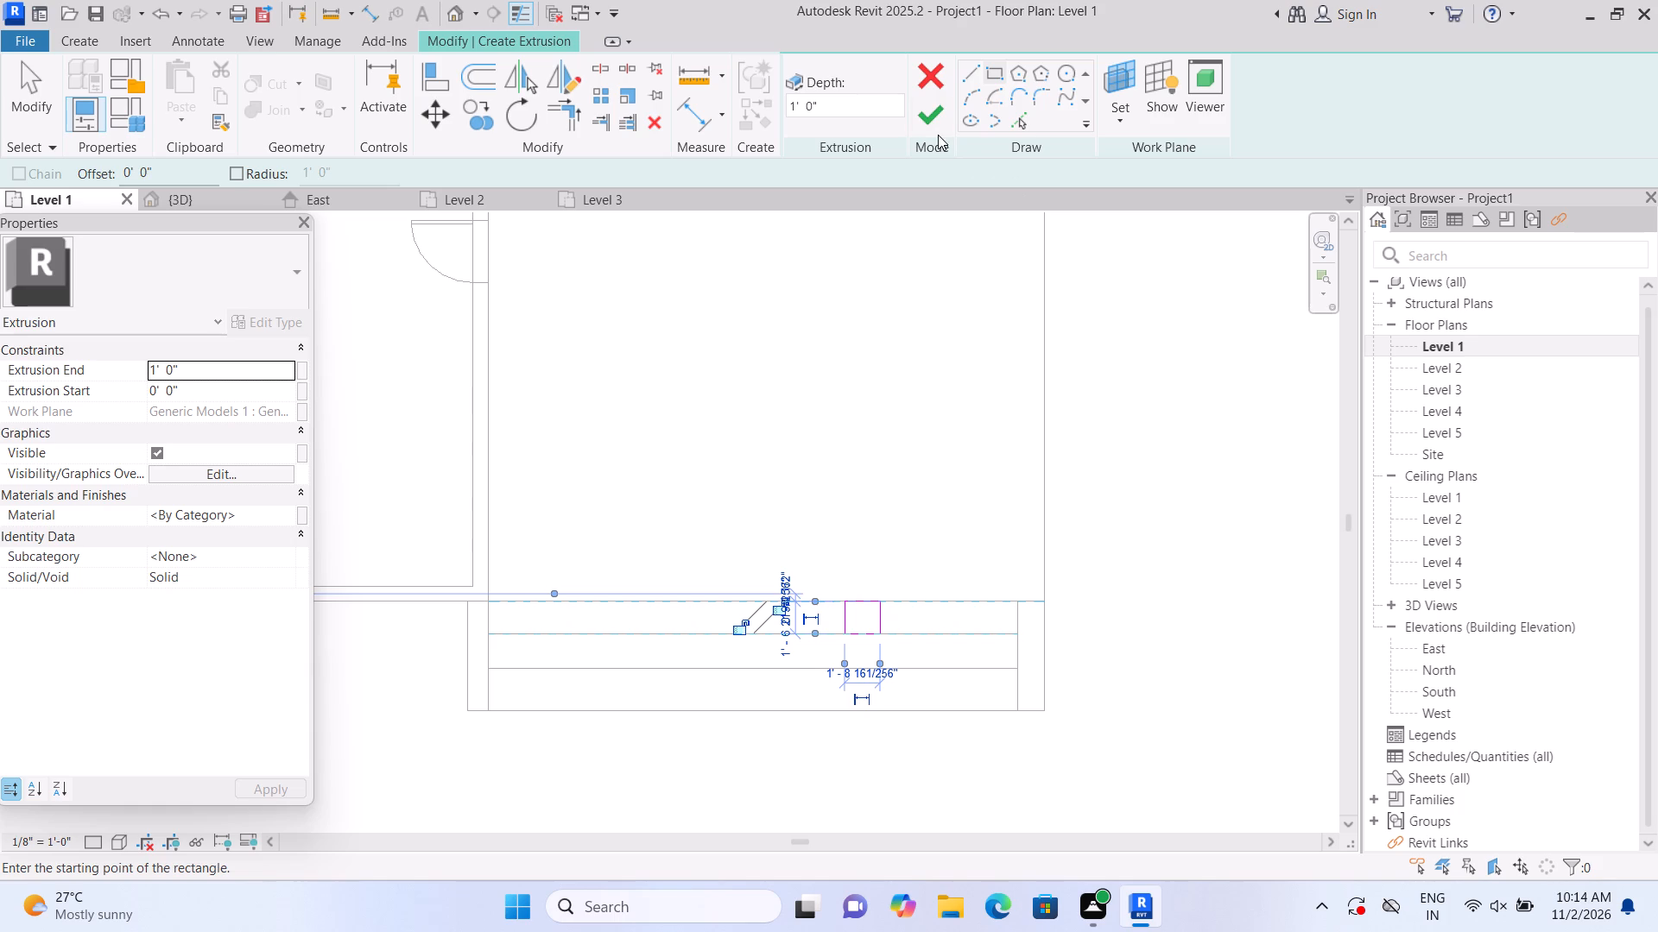
left_click(933, 125)
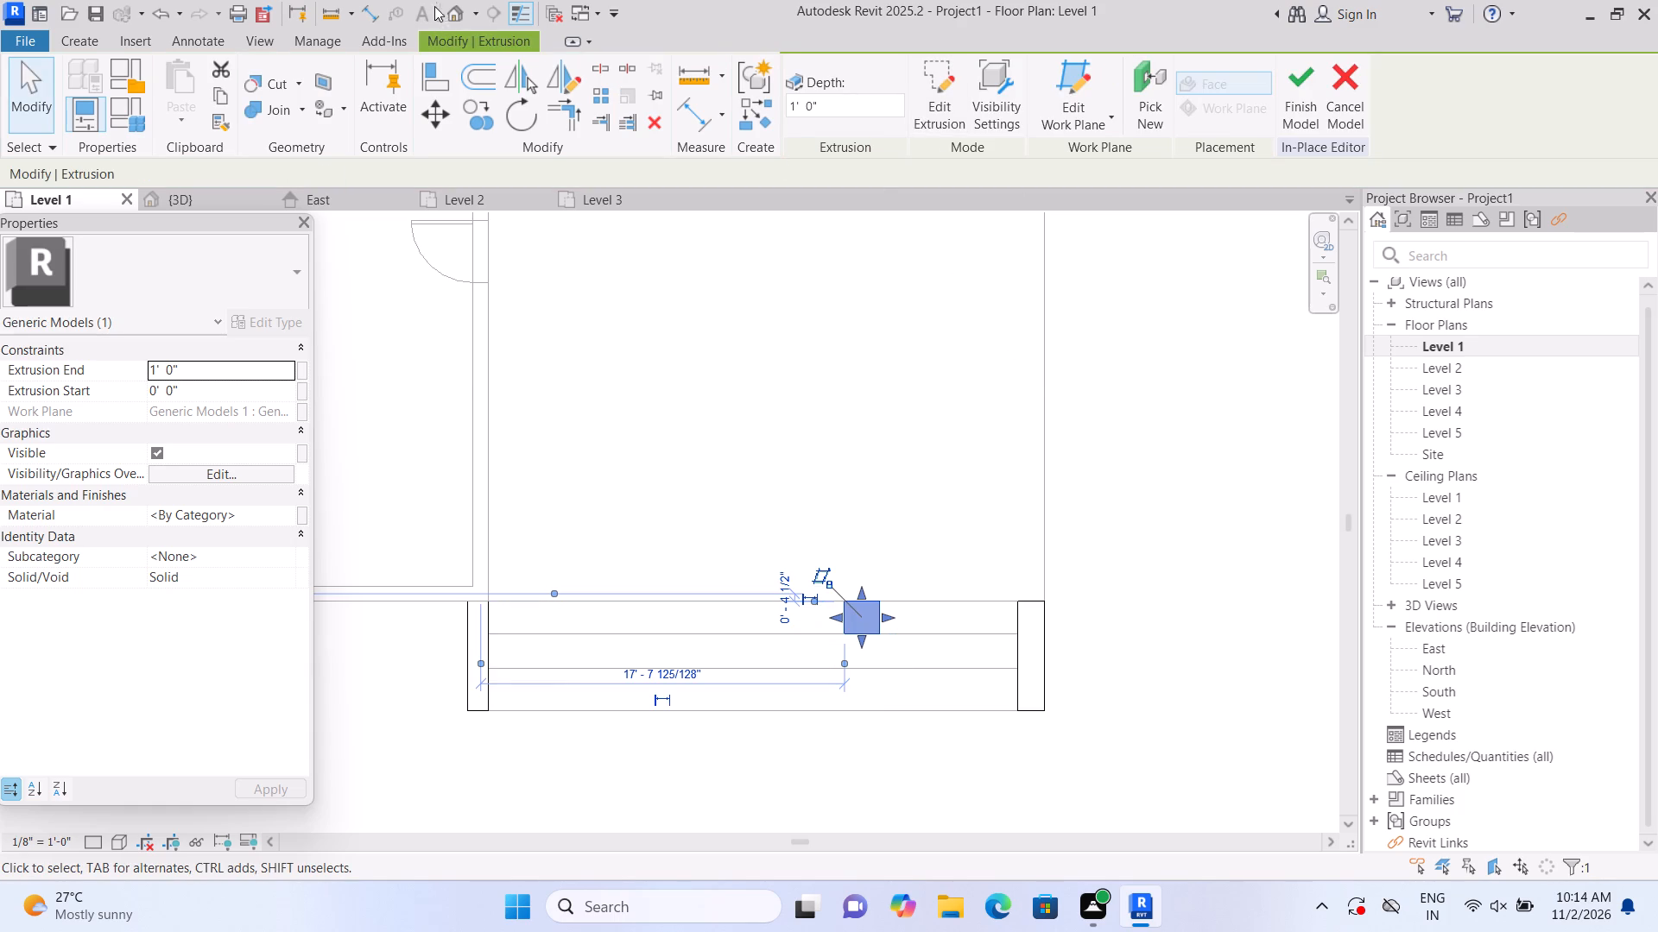
In the 3D view, stretch the top of the small block on the entrance step up into the frame's top beam, 9' 0" high.
left_click(453, 11)
scroll(787, 460, "up", 1)
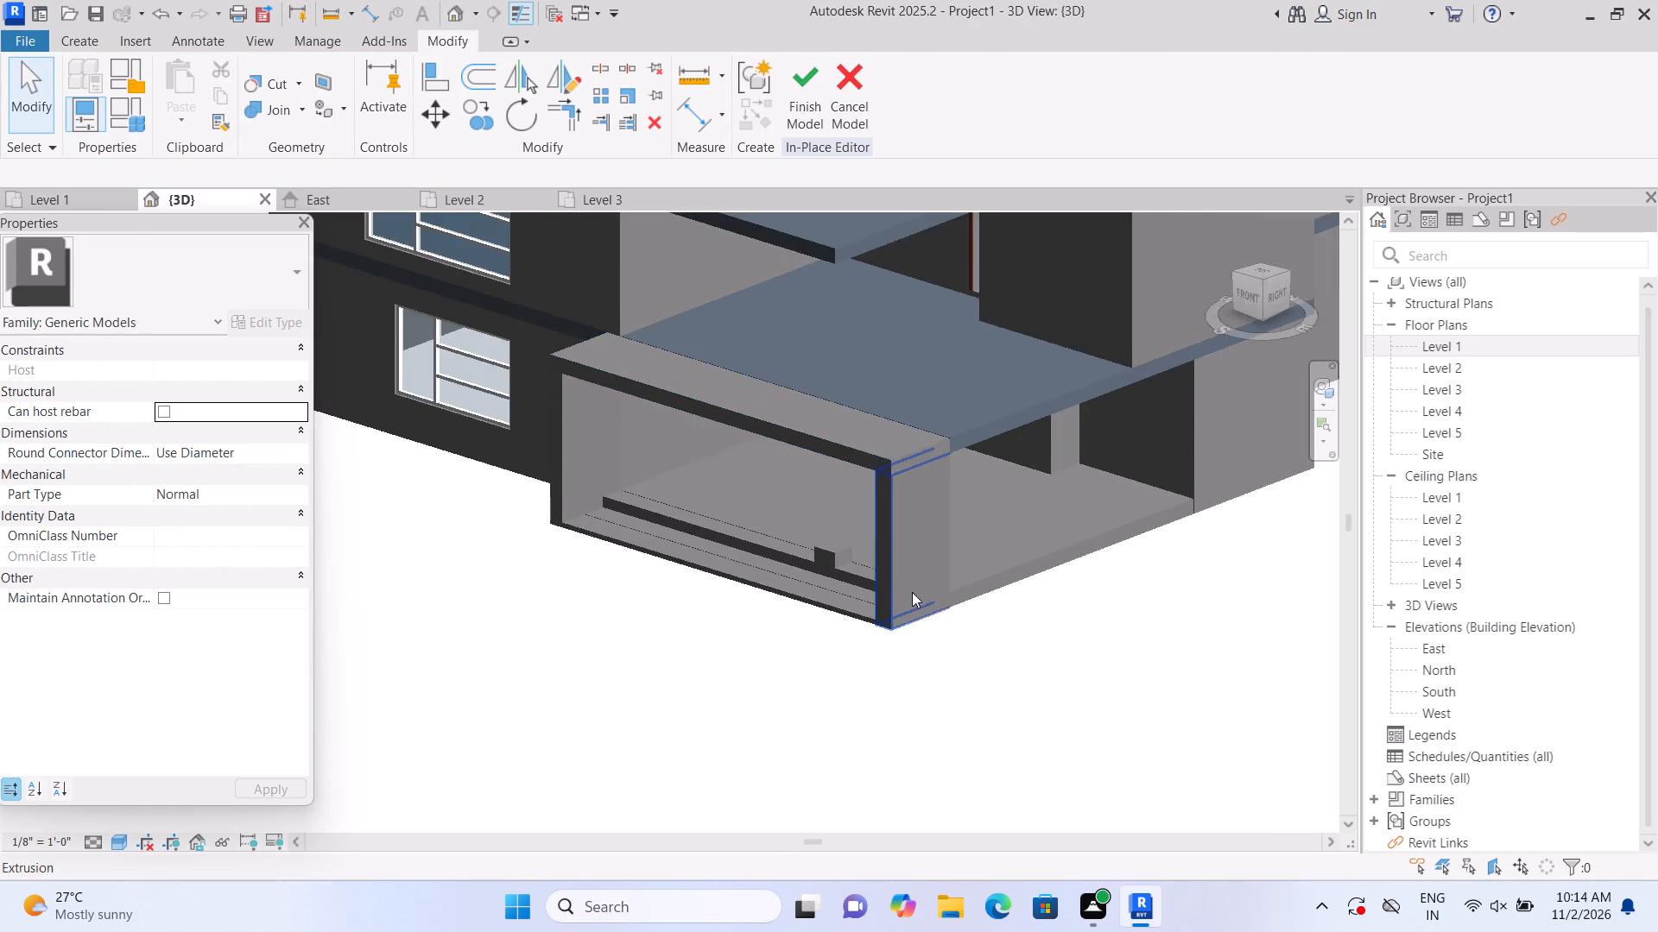
scroll(912, 593, "up", 3)
scroll(796, 543, "up", 1)
middle_click_drag(795, 542, 873, 658)
scroll(883, 652, "up", 3)
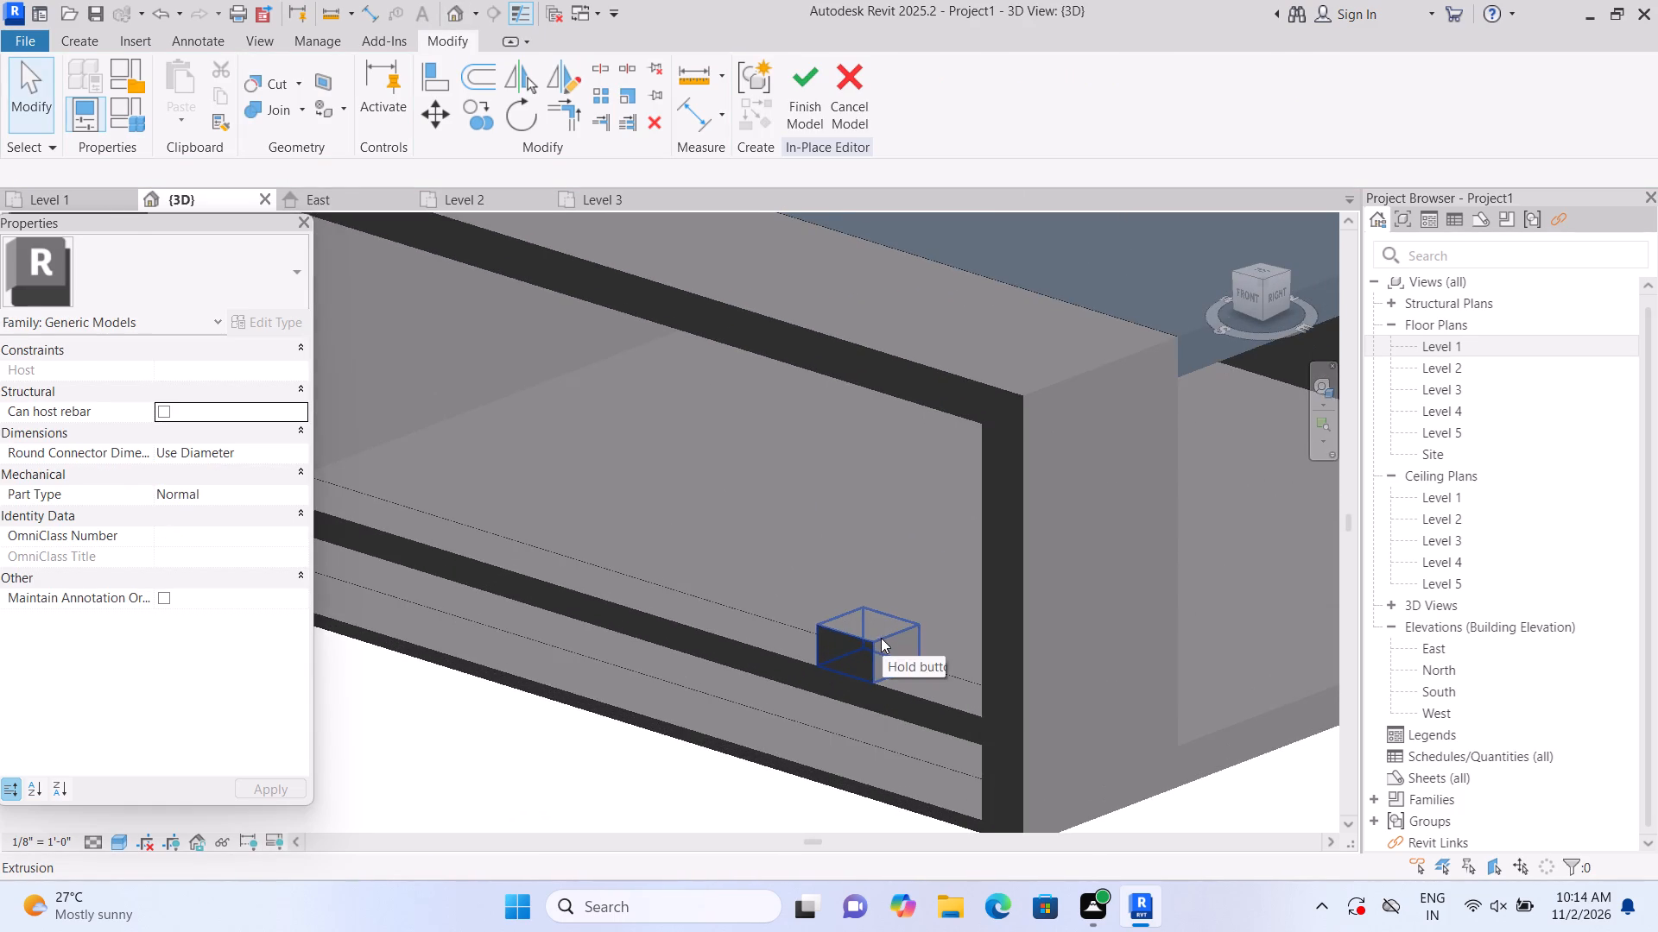
left_click(881, 638)
left_click_drag(866, 614, 891, 363)
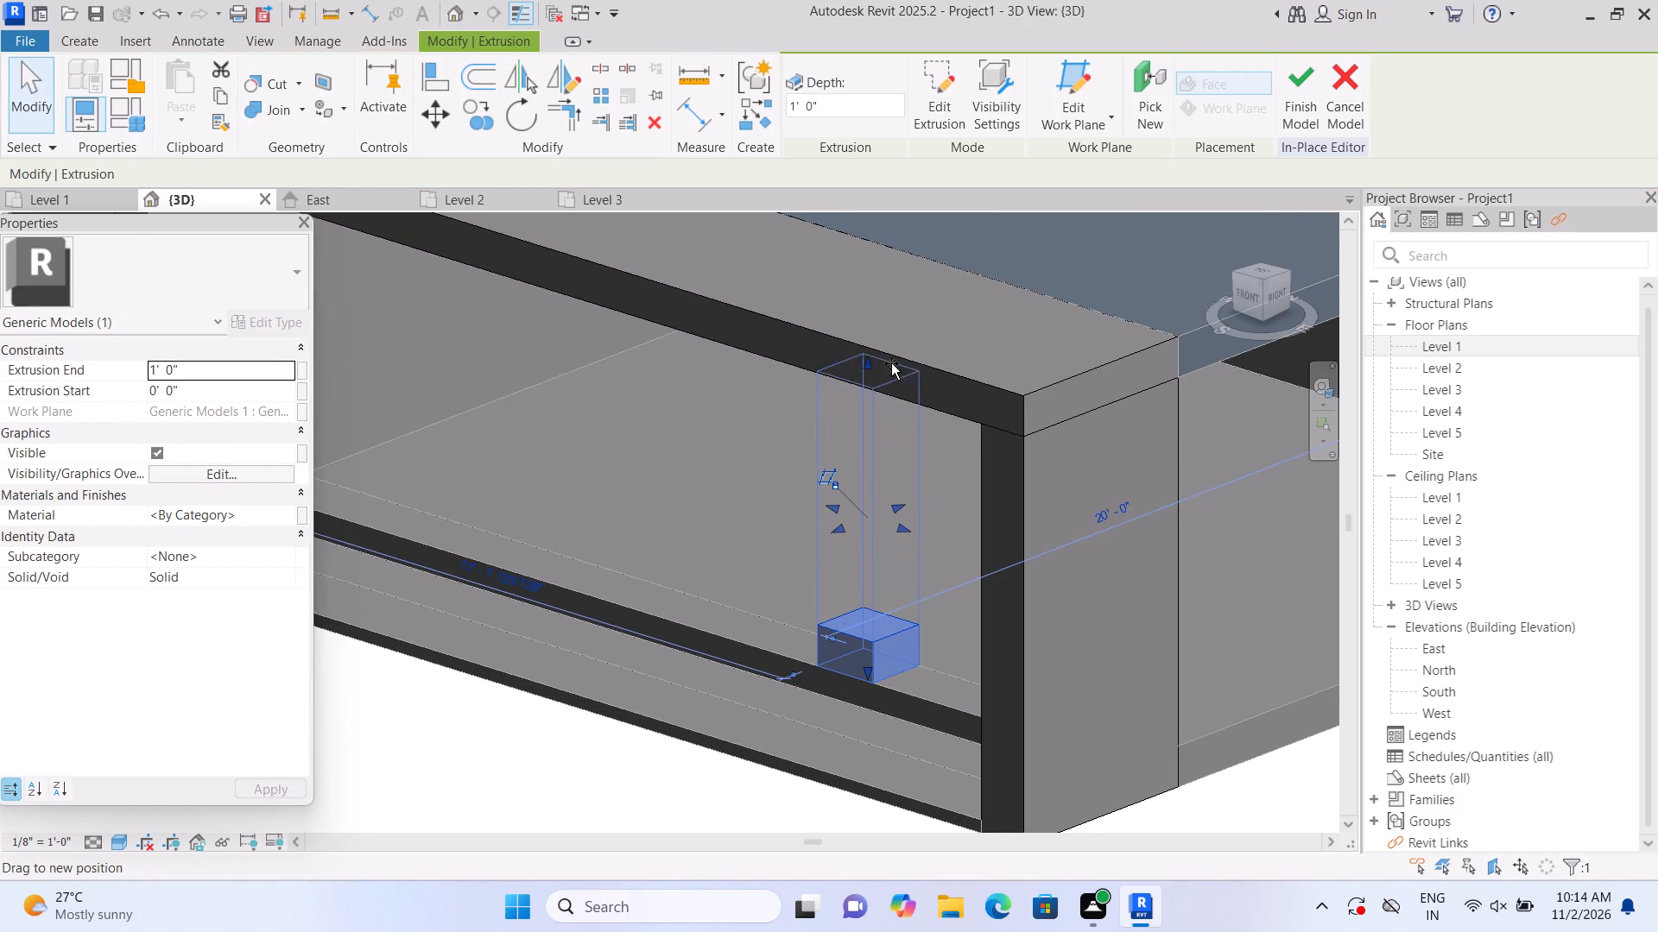
left_click_drag(891, 363, 902, 305)
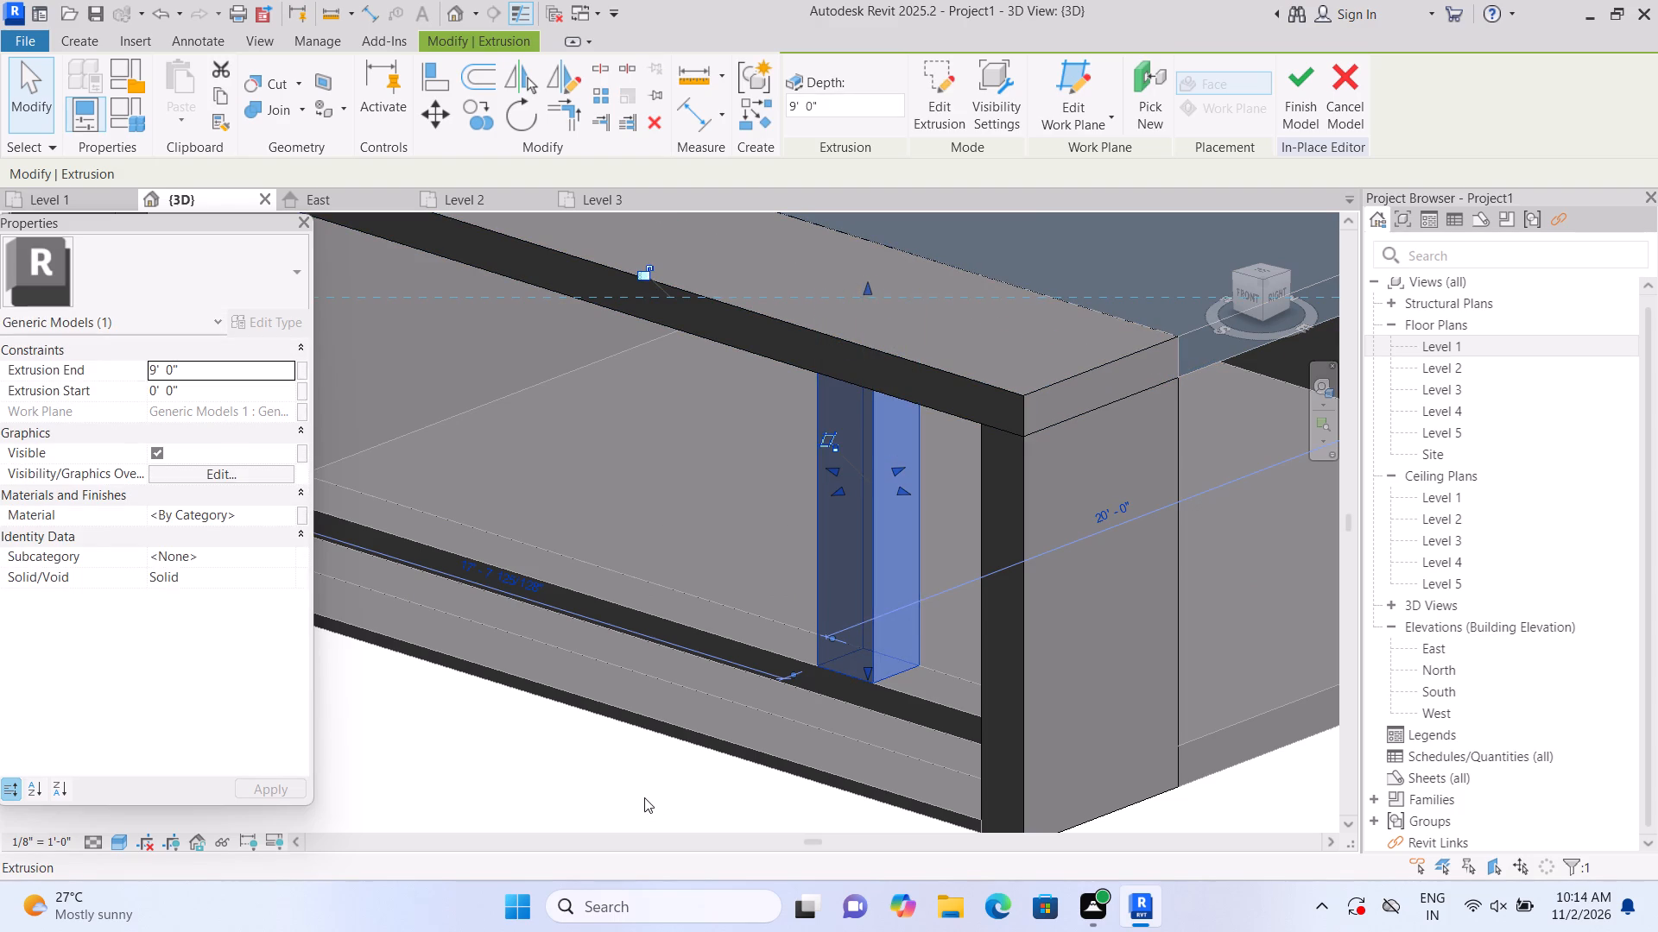
left_click(644, 797)
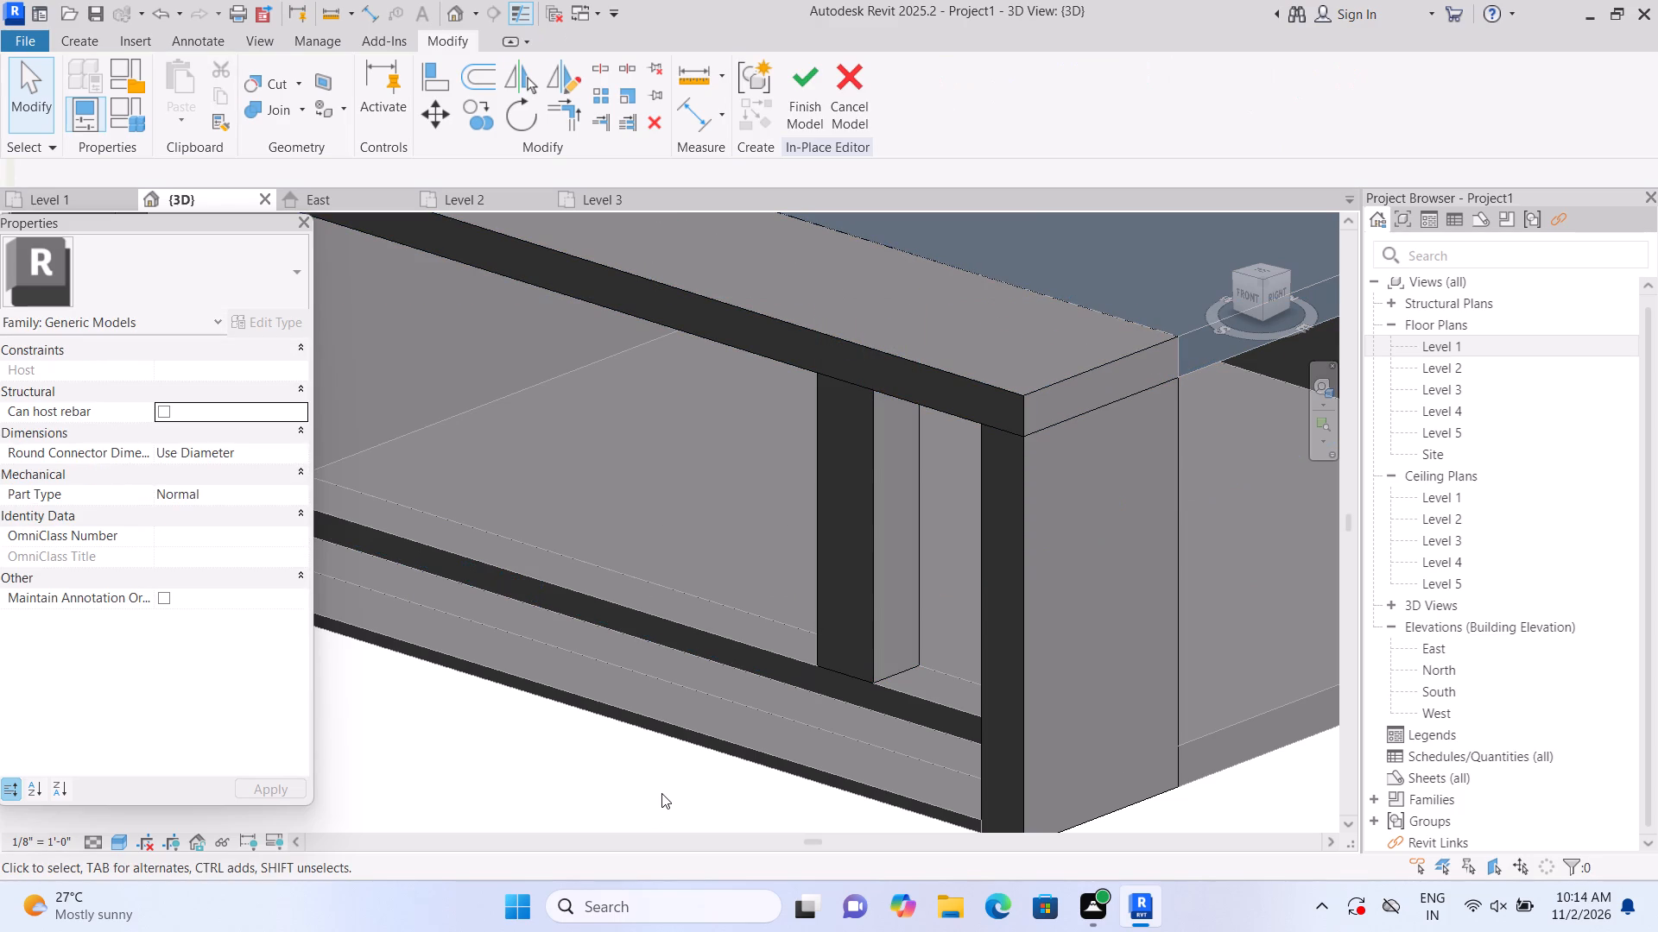
Slim the new column by pulling in its side face farther from the frame's corner post and its back face.
left_click(850, 548)
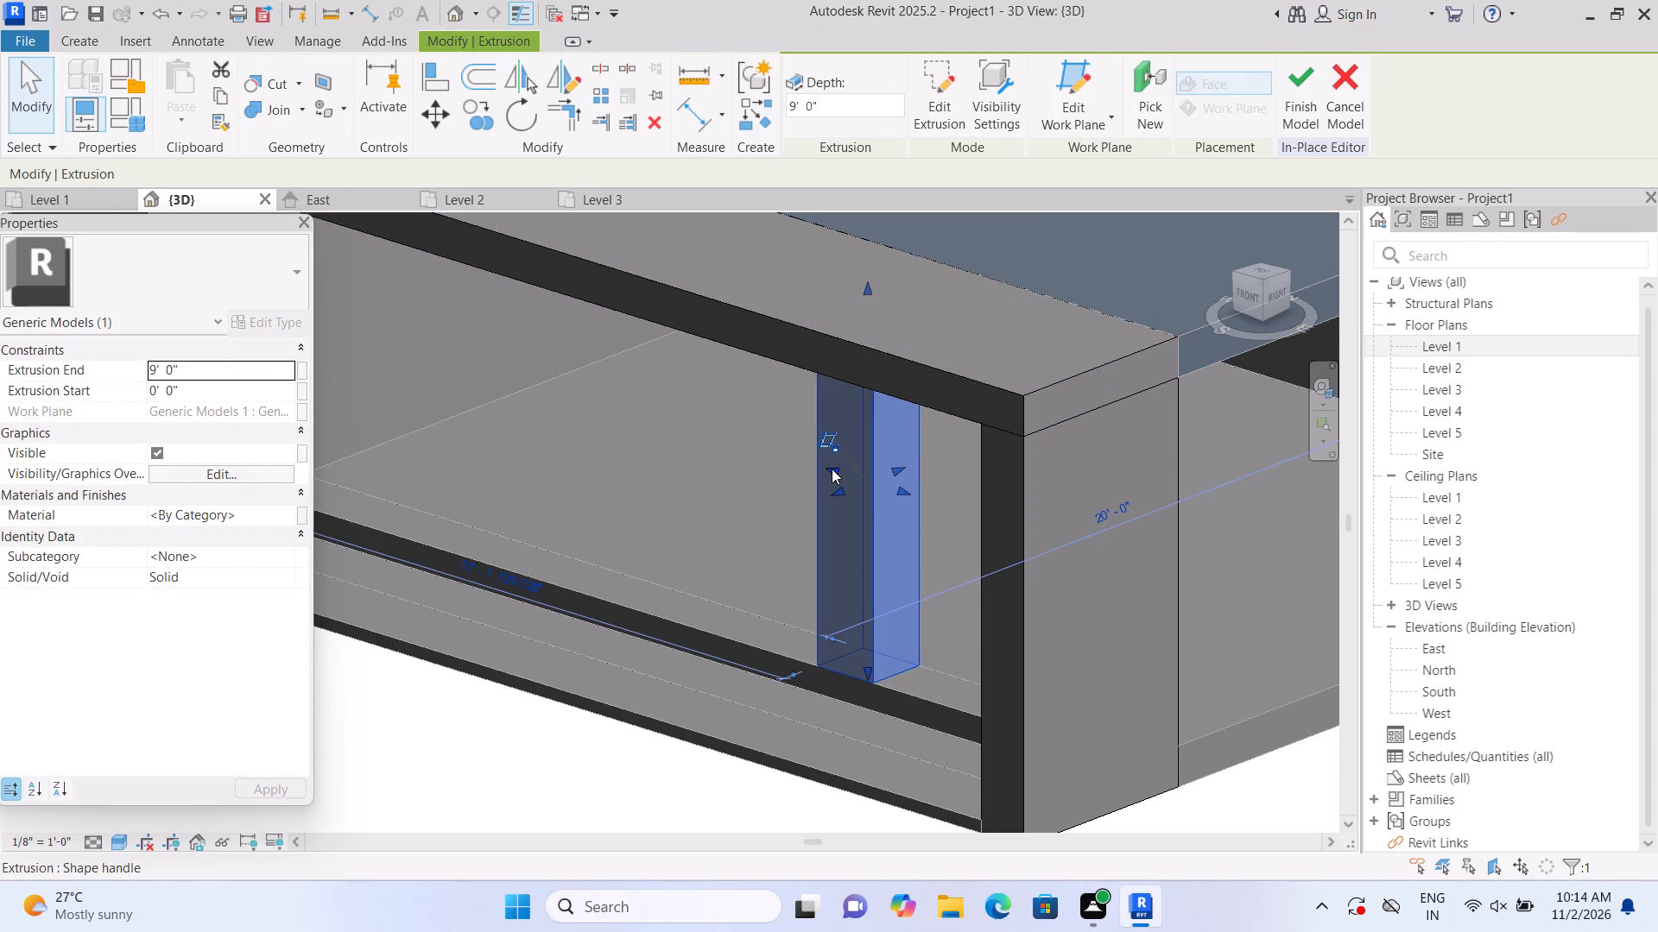
left_click_drag(832, 469, 853, 480)
left_click(594, 809)
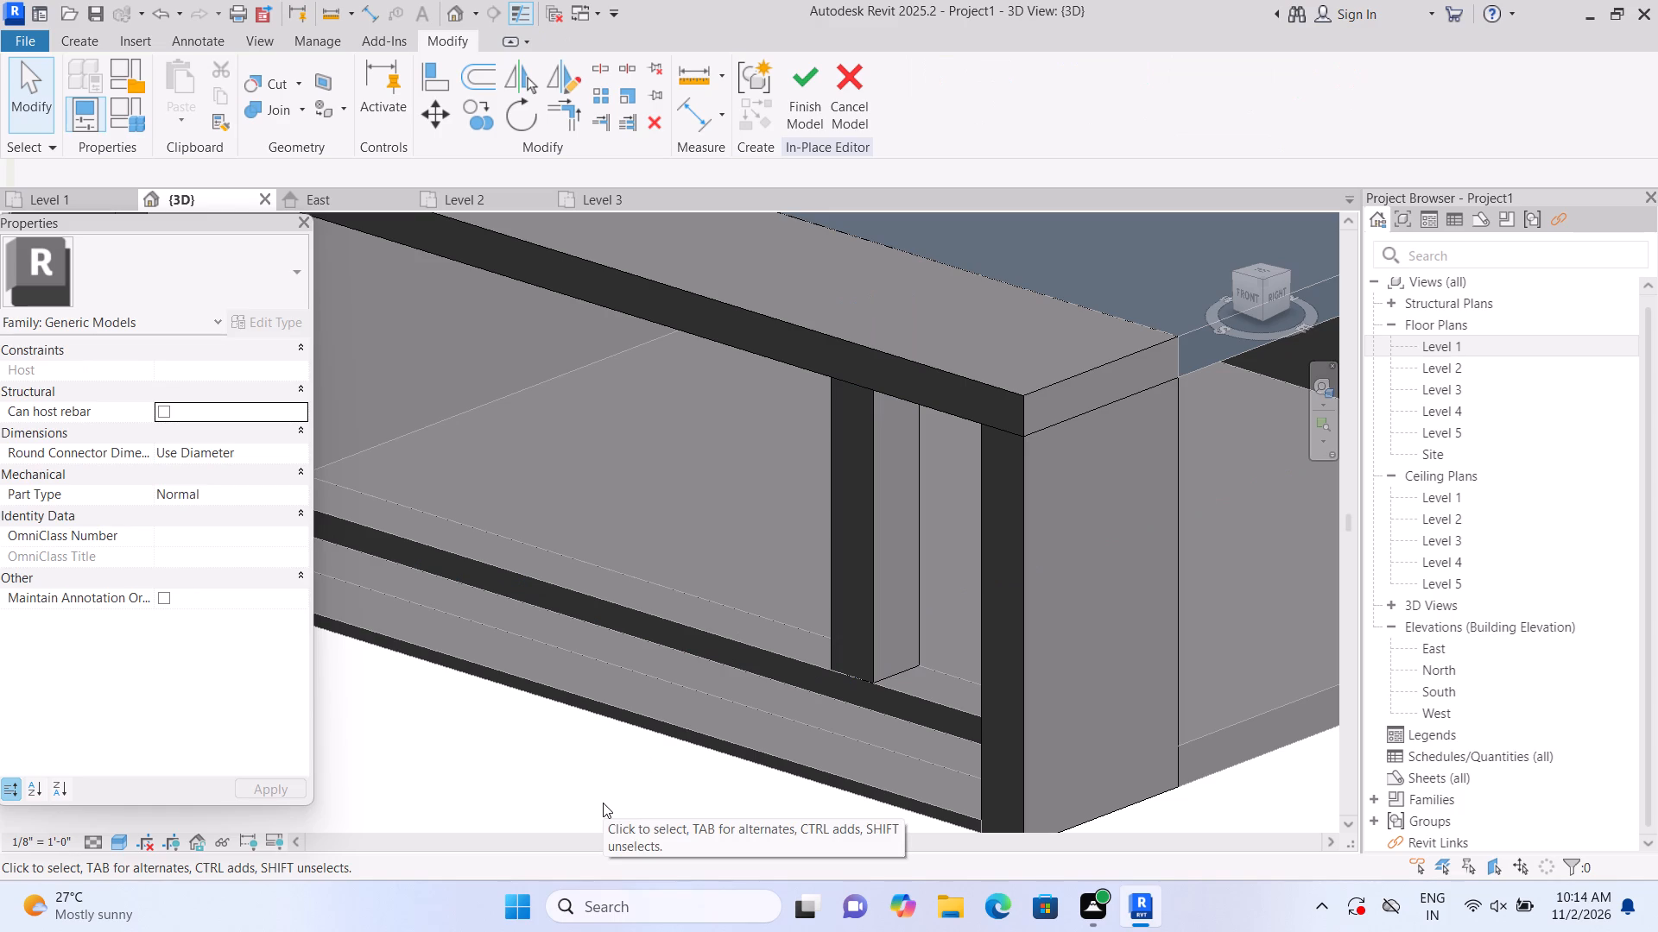
left_click(829, 578)
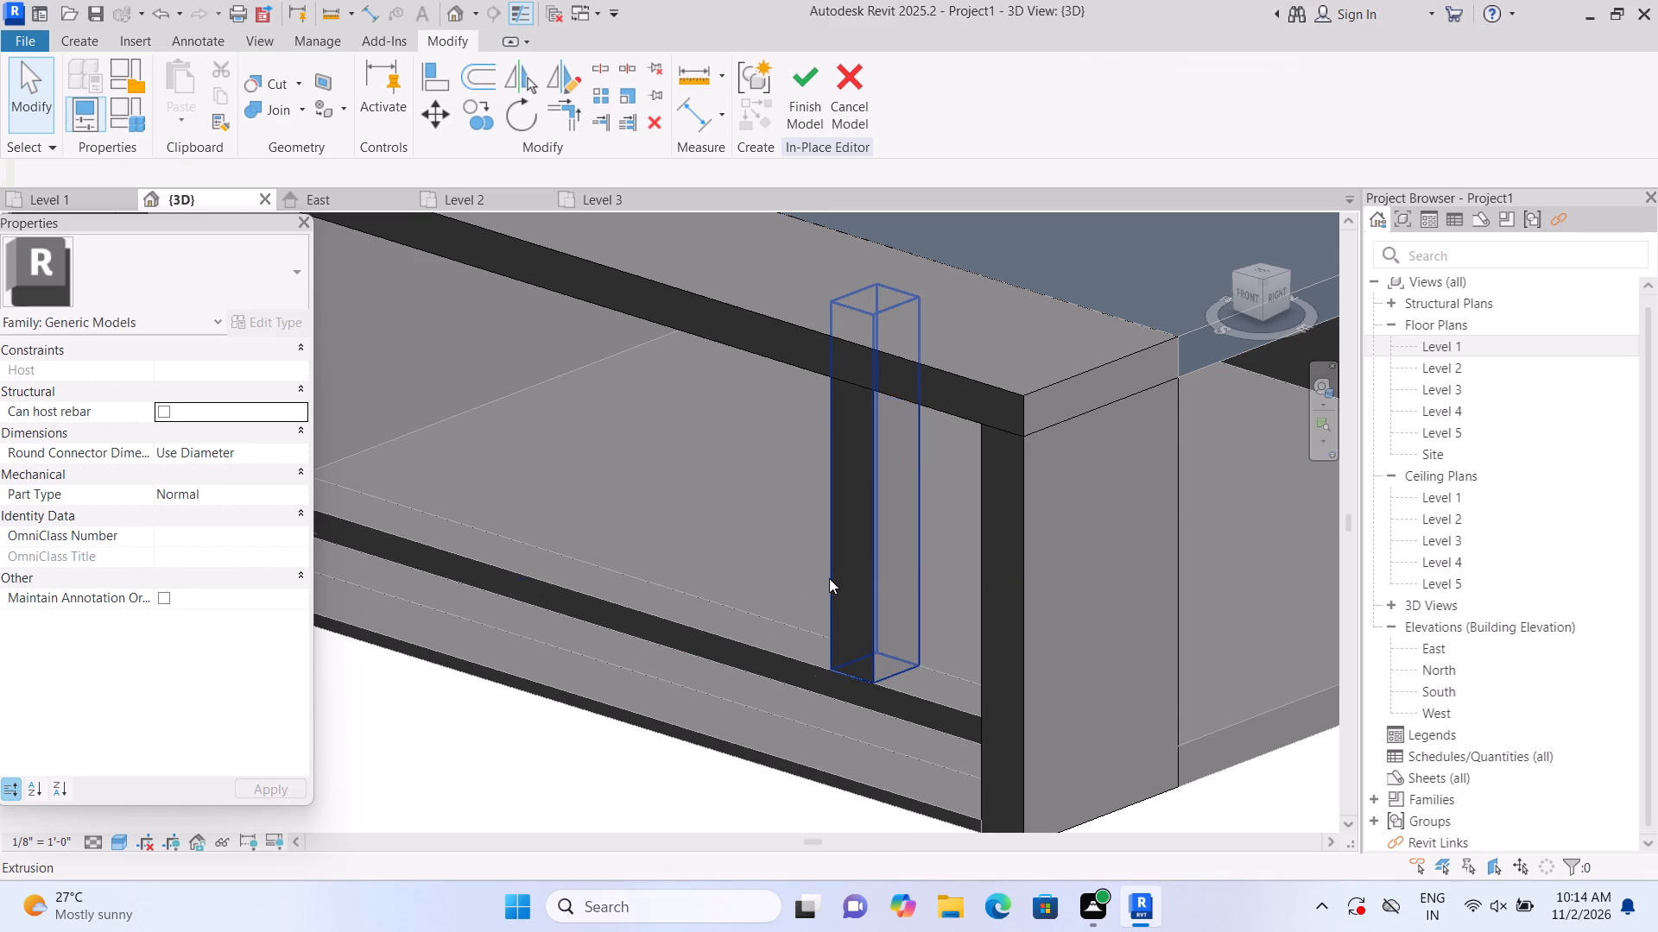
left_click_drag(902, 470, 890, 479)
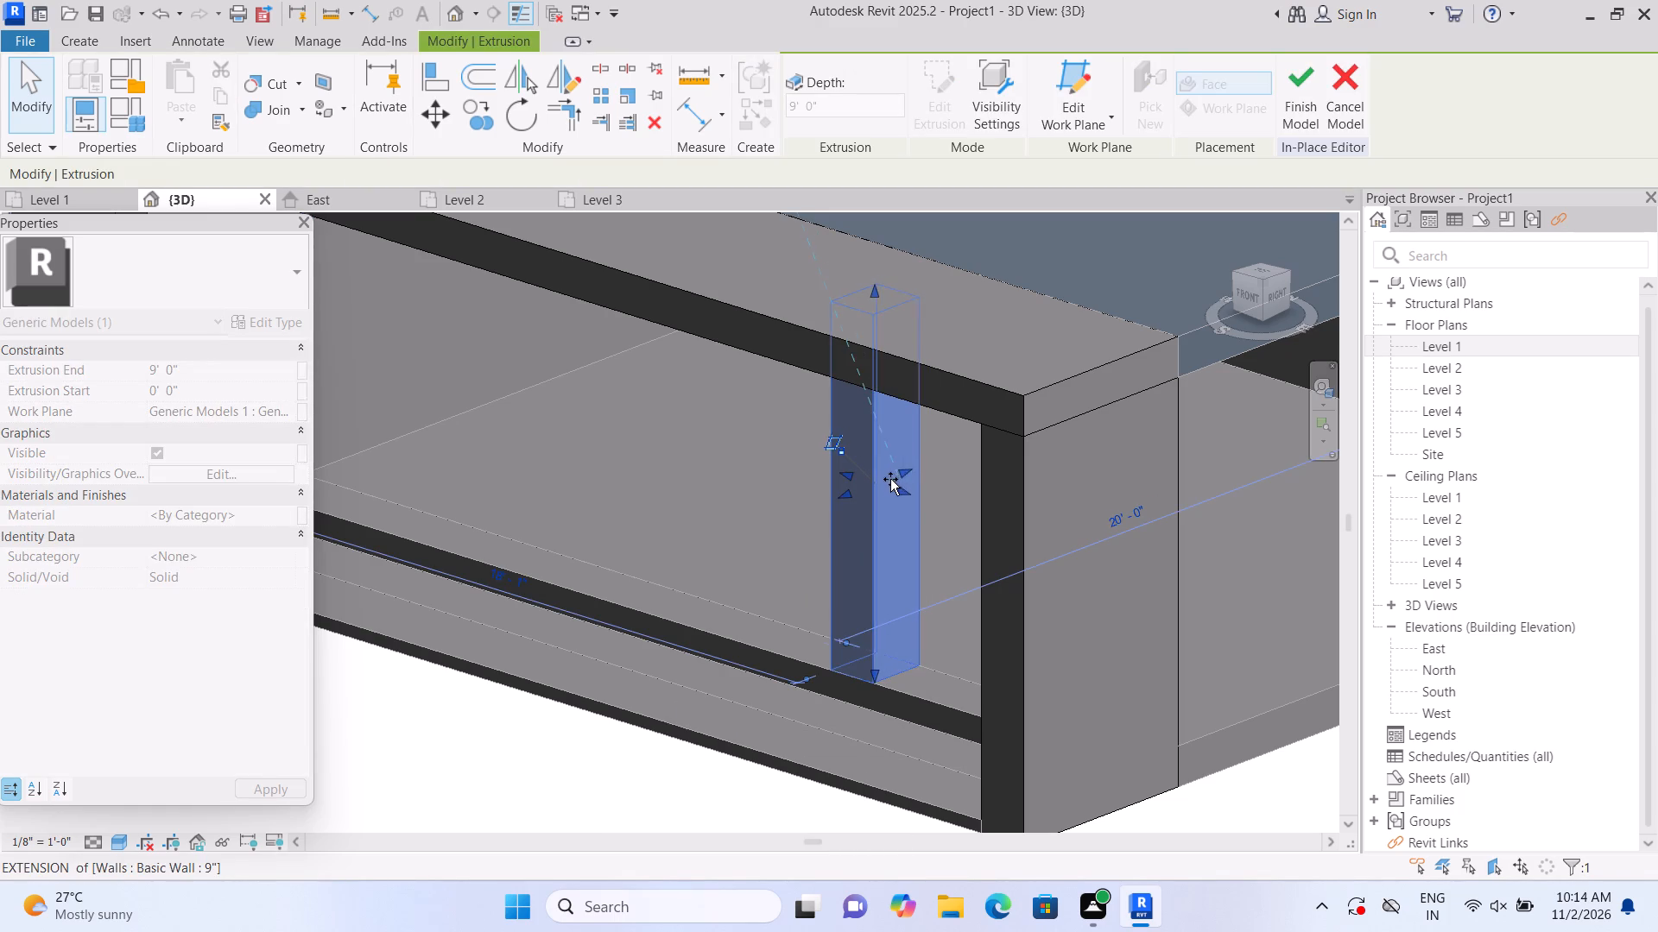
left_click_drag(890, 479, 885, 483)
left_click(580, 811)
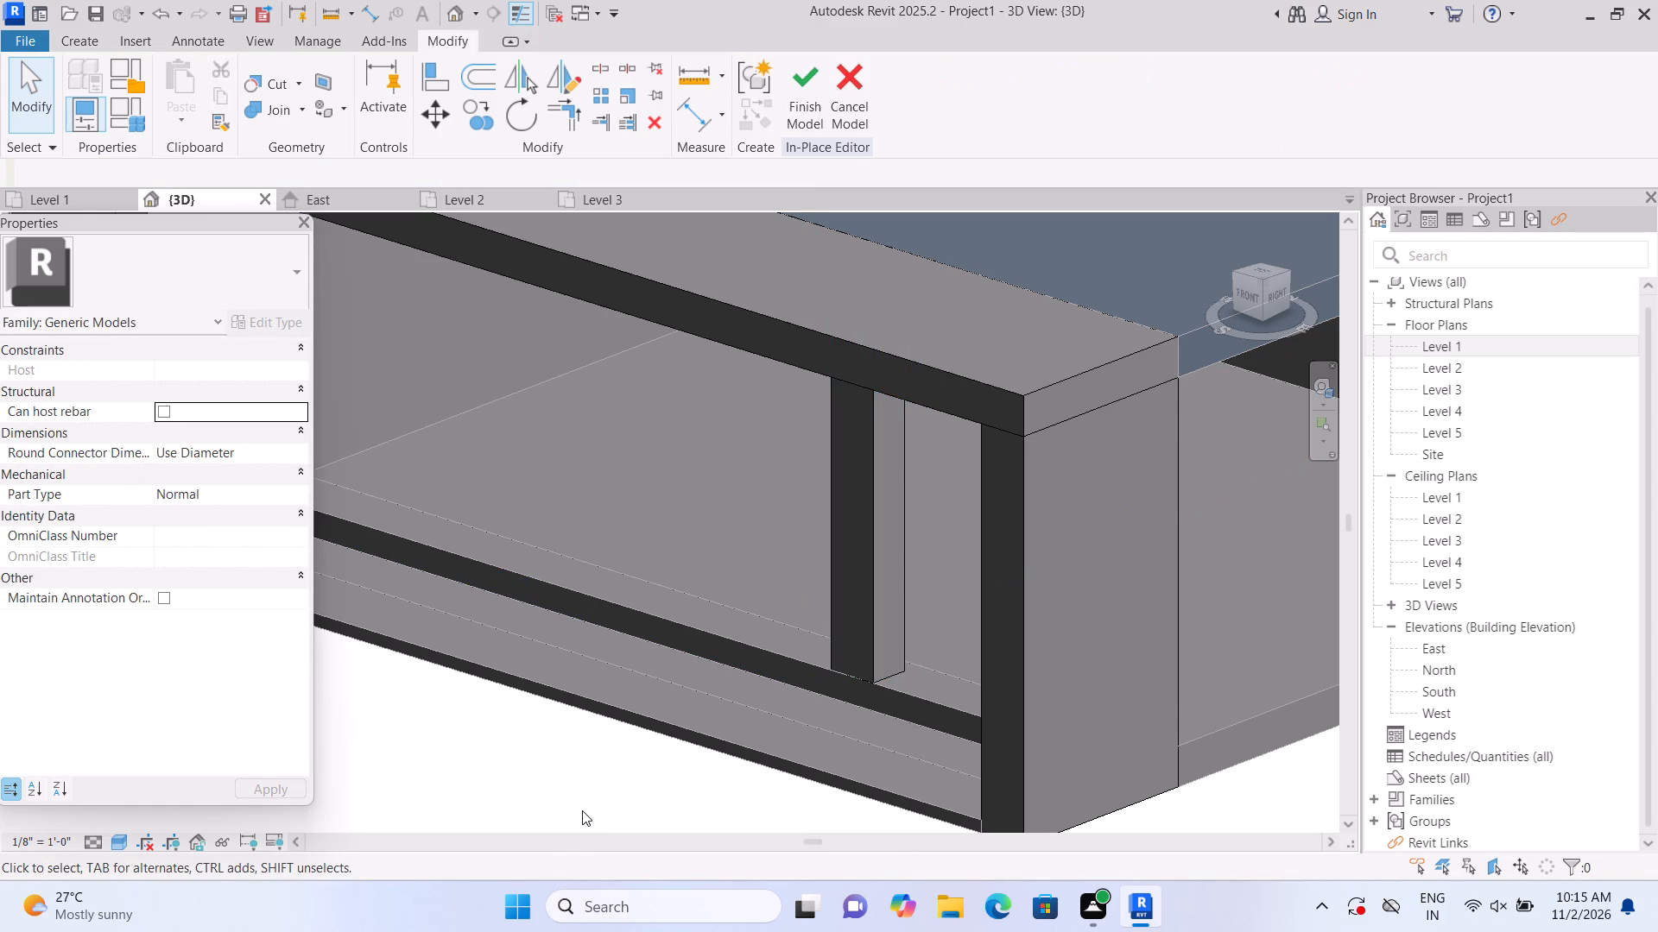
Examine the new column within the entrance frame from the front, side and below.
scroll(584, 810, "down", 3)
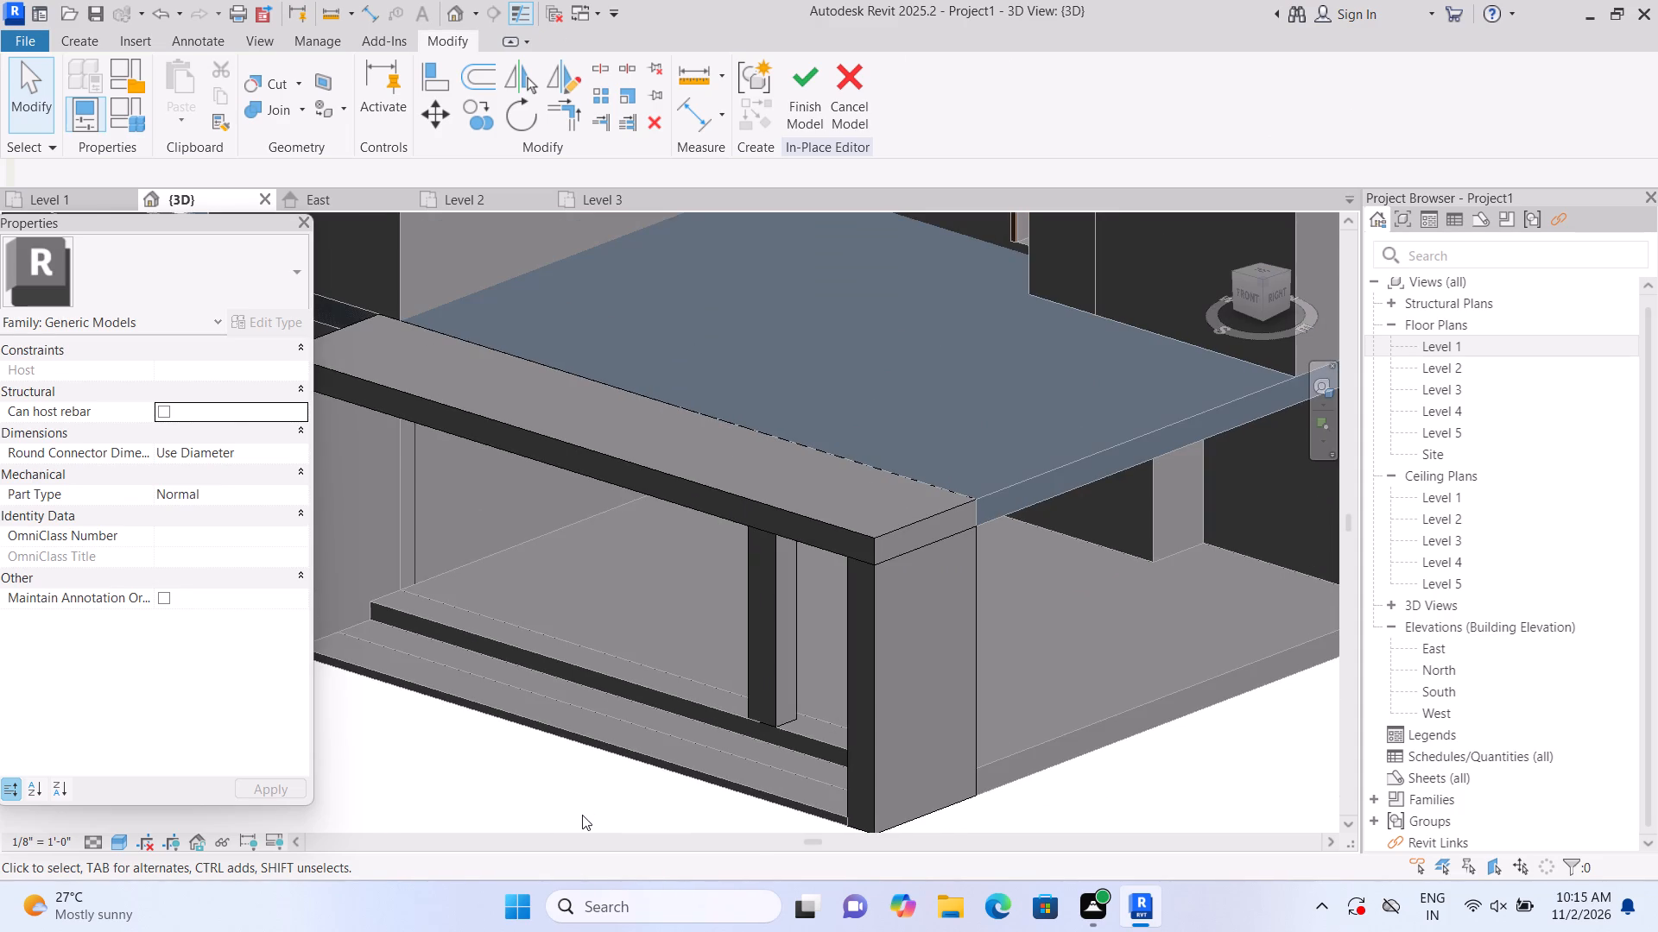
middle_click_drag(582, 815, 622, 661, "shift")
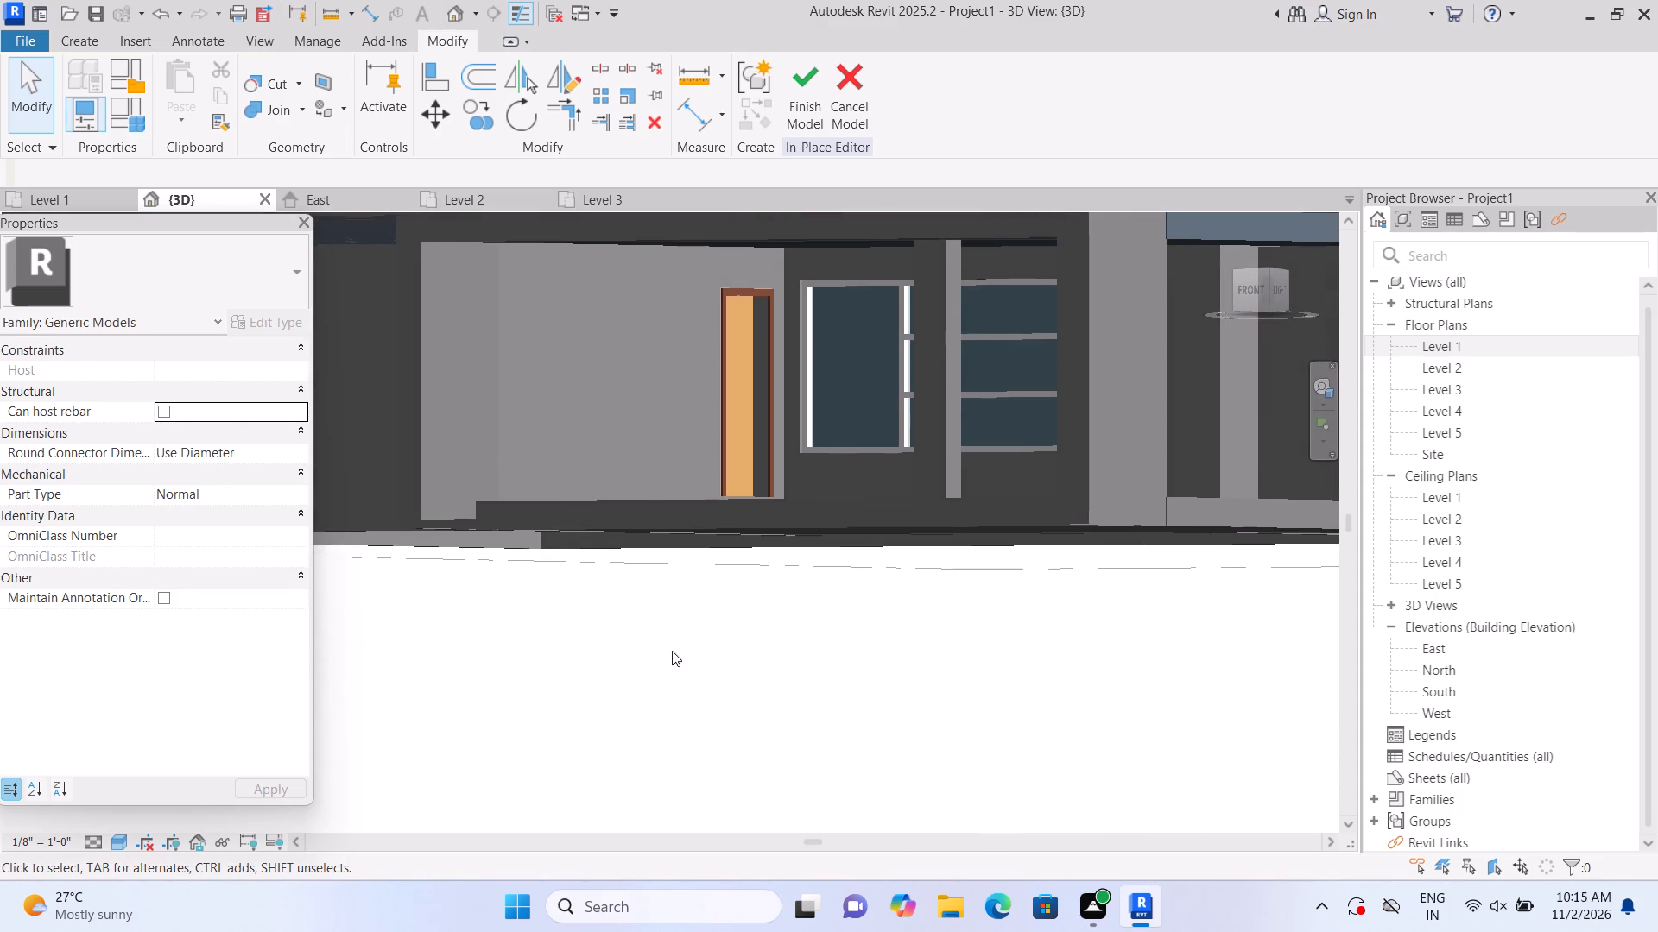
middle_click_drag(699, 715, 699, 646, "shift")
middle_click_drag(772, 576, 661, 735, "shift")
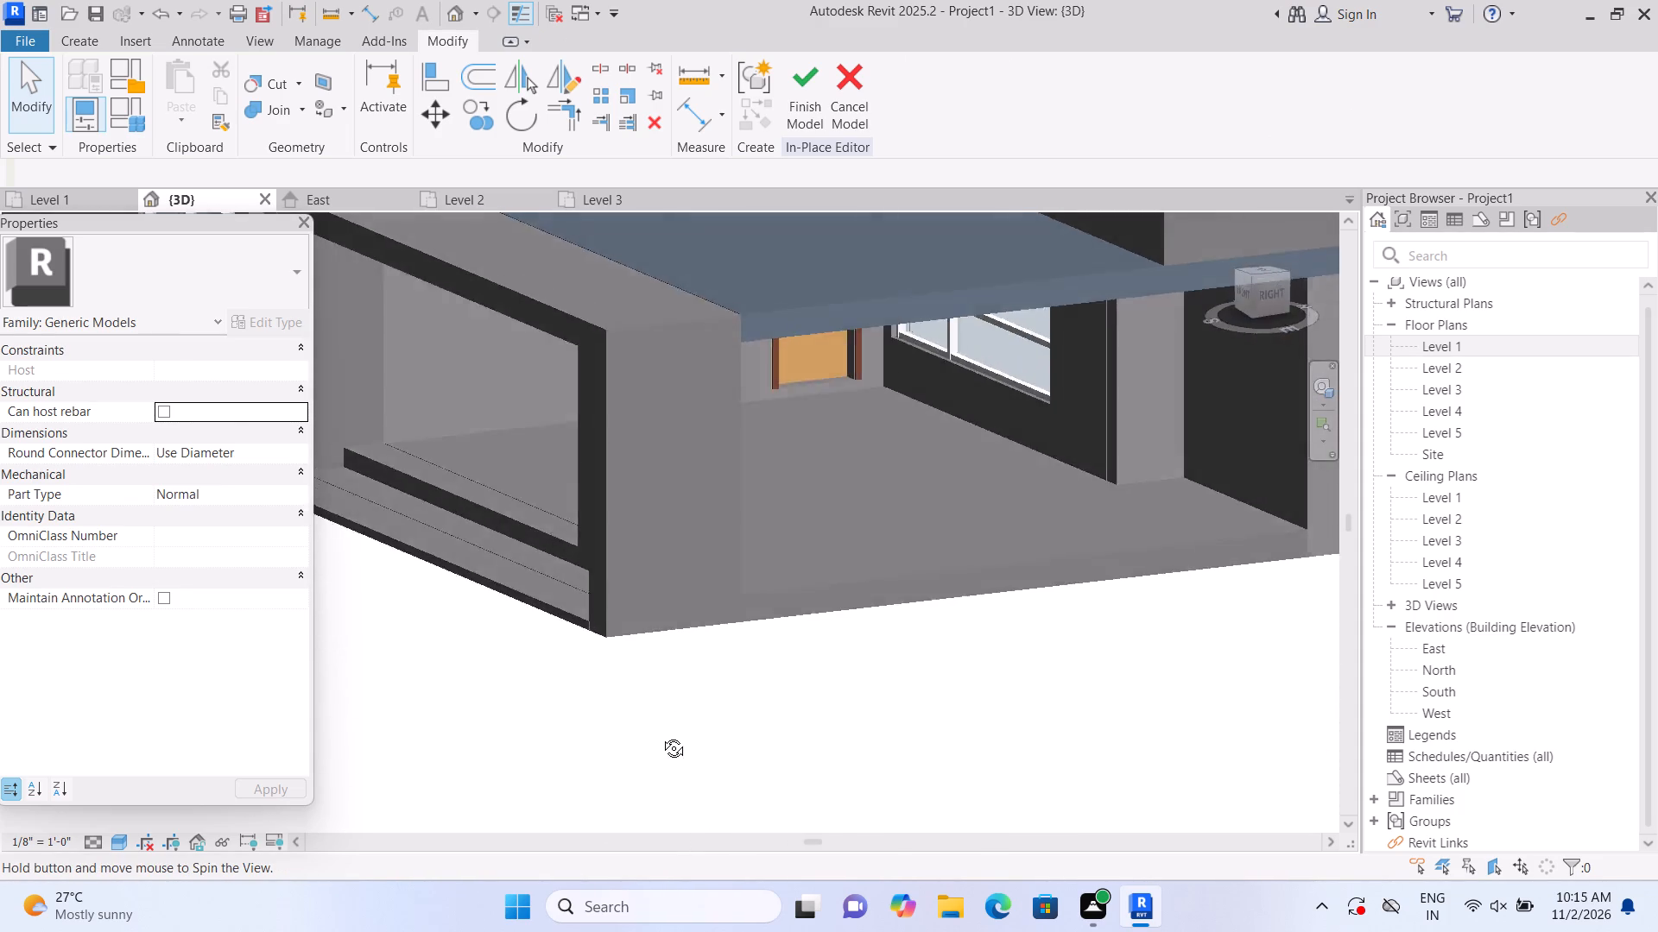
middle_click_drag(661, 735, 670, 565, "shift")
middle_click_drag(655, 547, 746, 618)
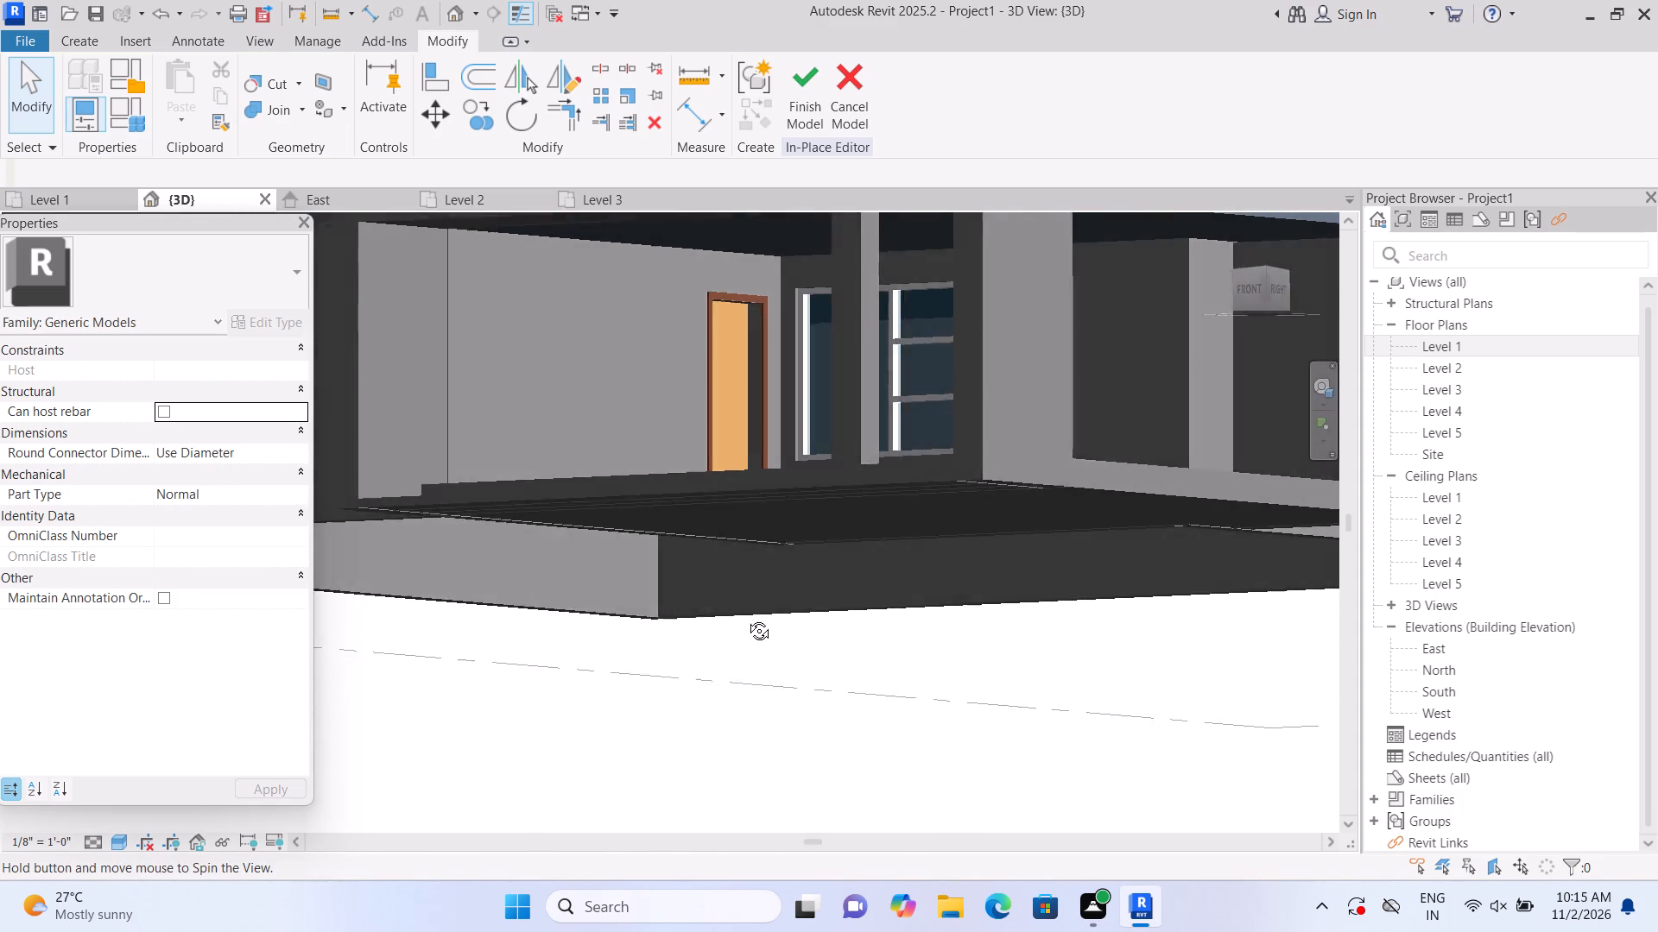
middle_click_drag(746, 618, 749, 619)
middle_click_drag(737, 545, 712, 697)
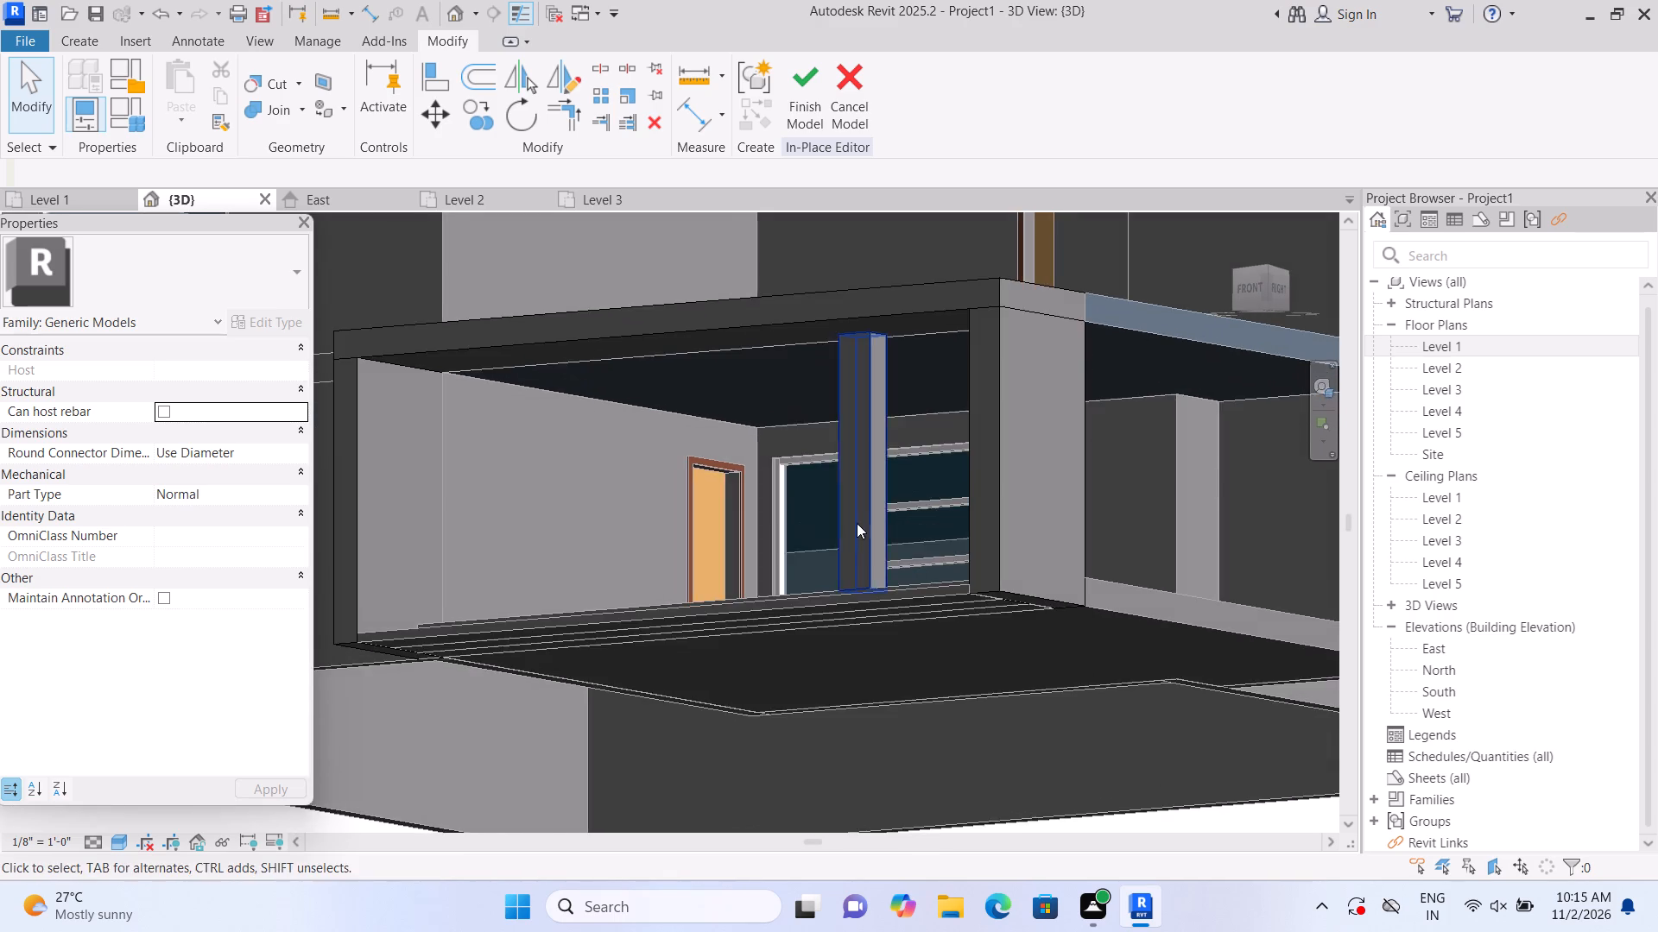
Stretch the top of the column on the entrance step farther into the frame's top beam, to an extrusion end of 9' 5 55/128".
scroll(858, 519, "up", 2)
left_click(872, 478)
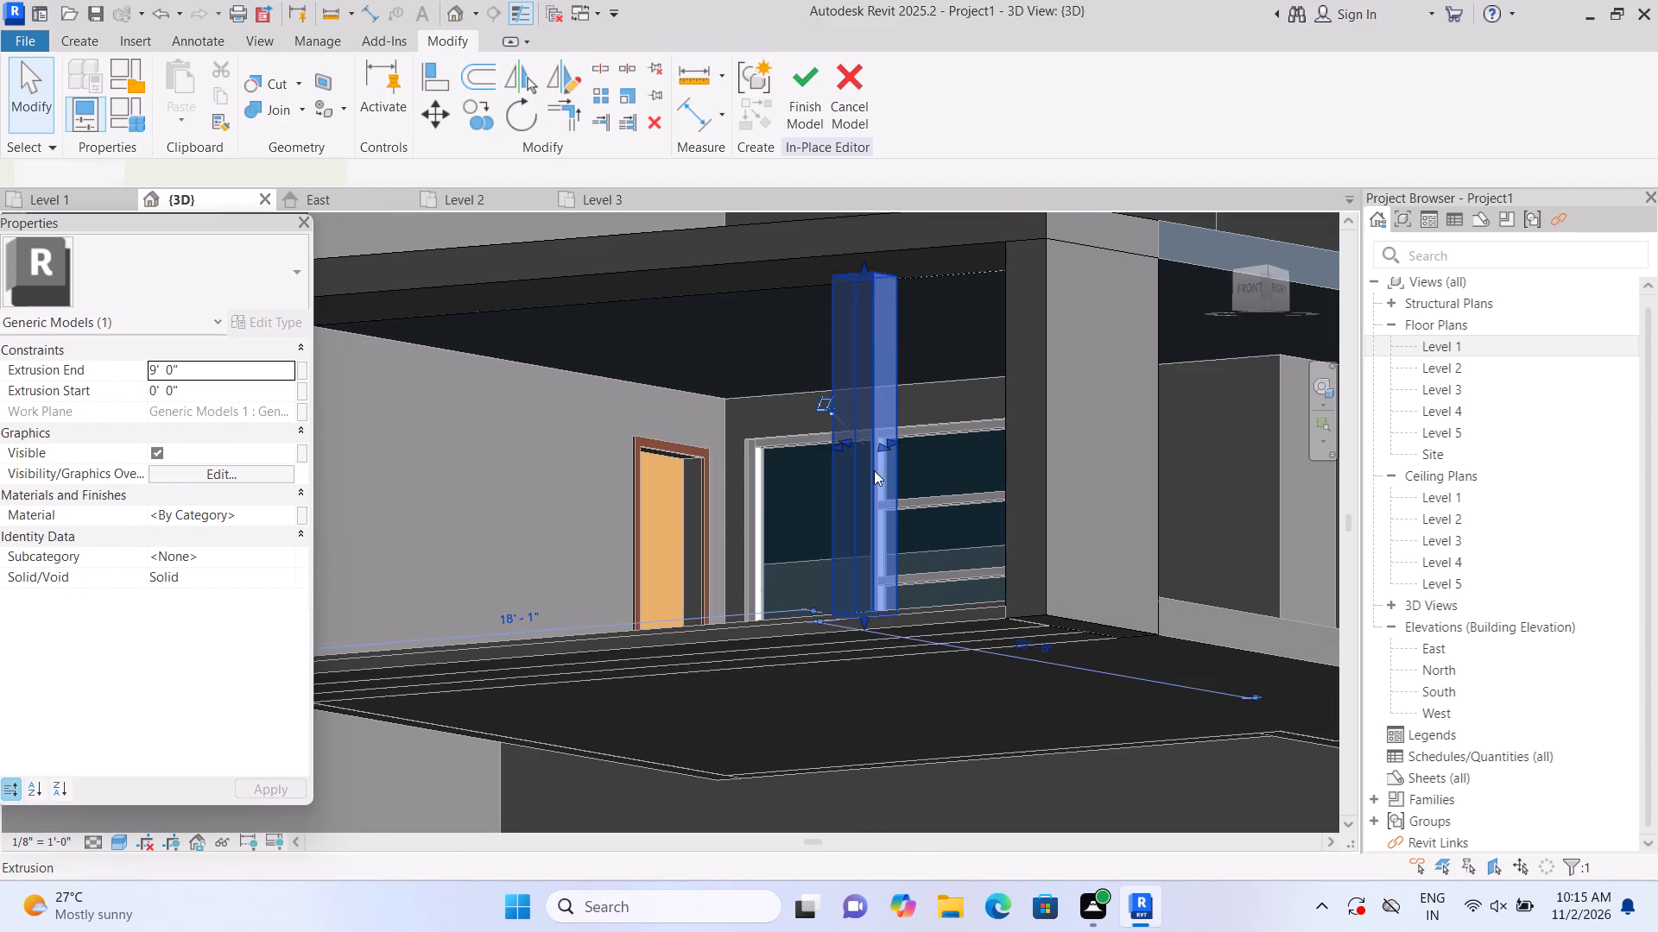
left_click_drag(860, 268, 860, 259)
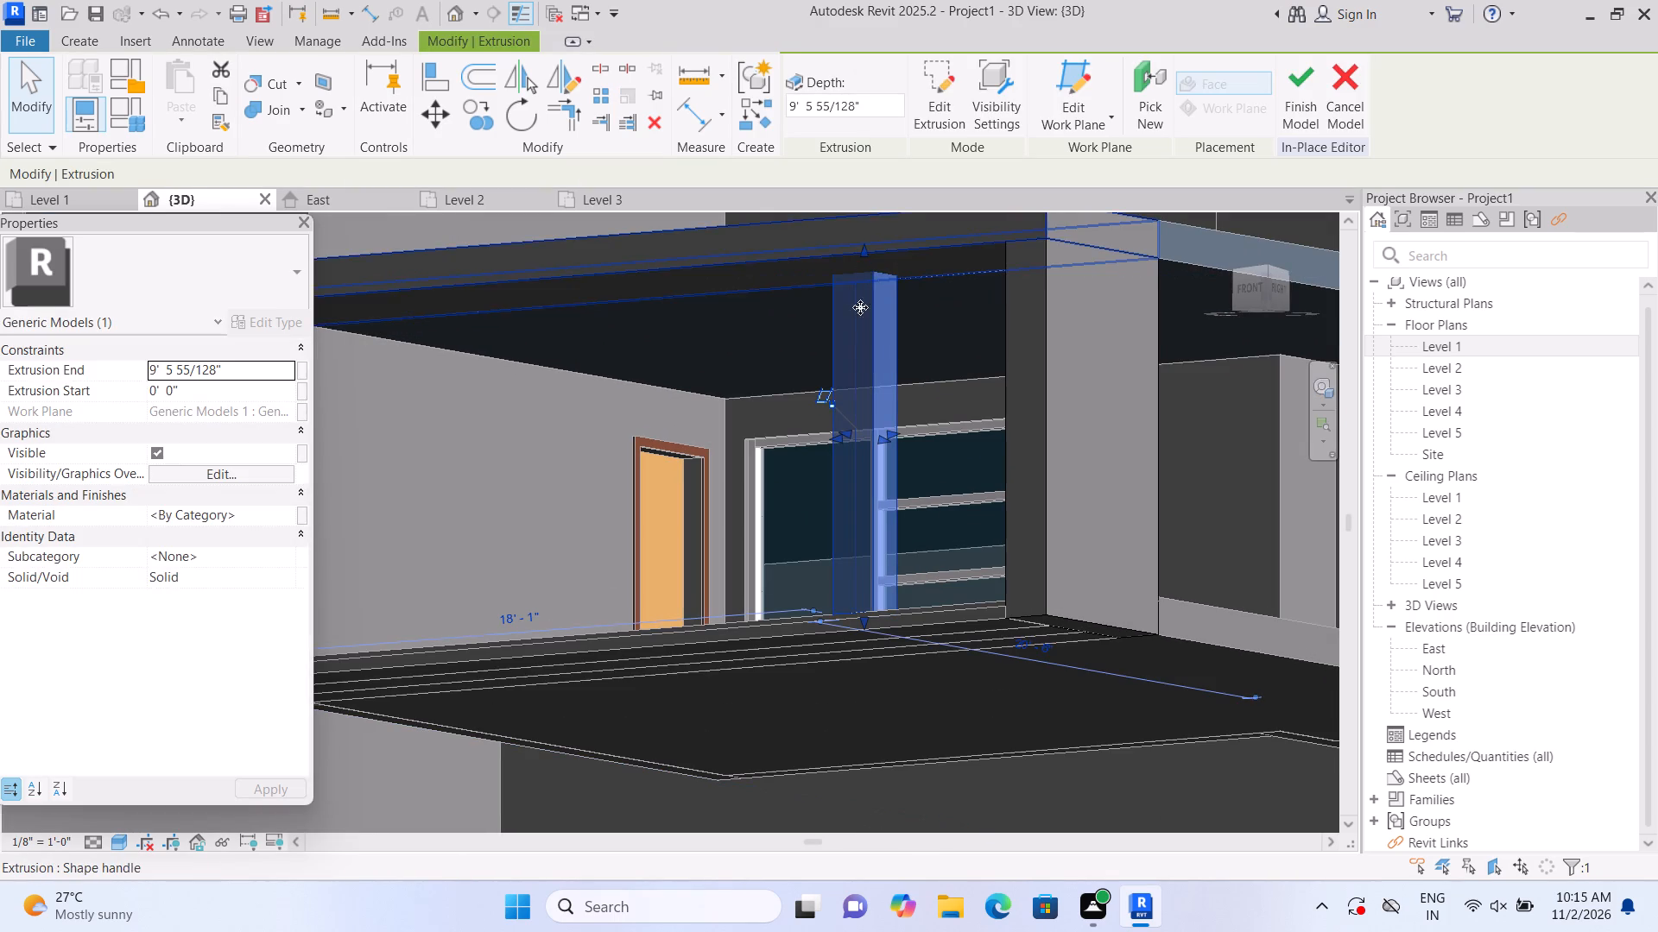
scroll(854, 342, "down", 5)
left_click(776, 734)
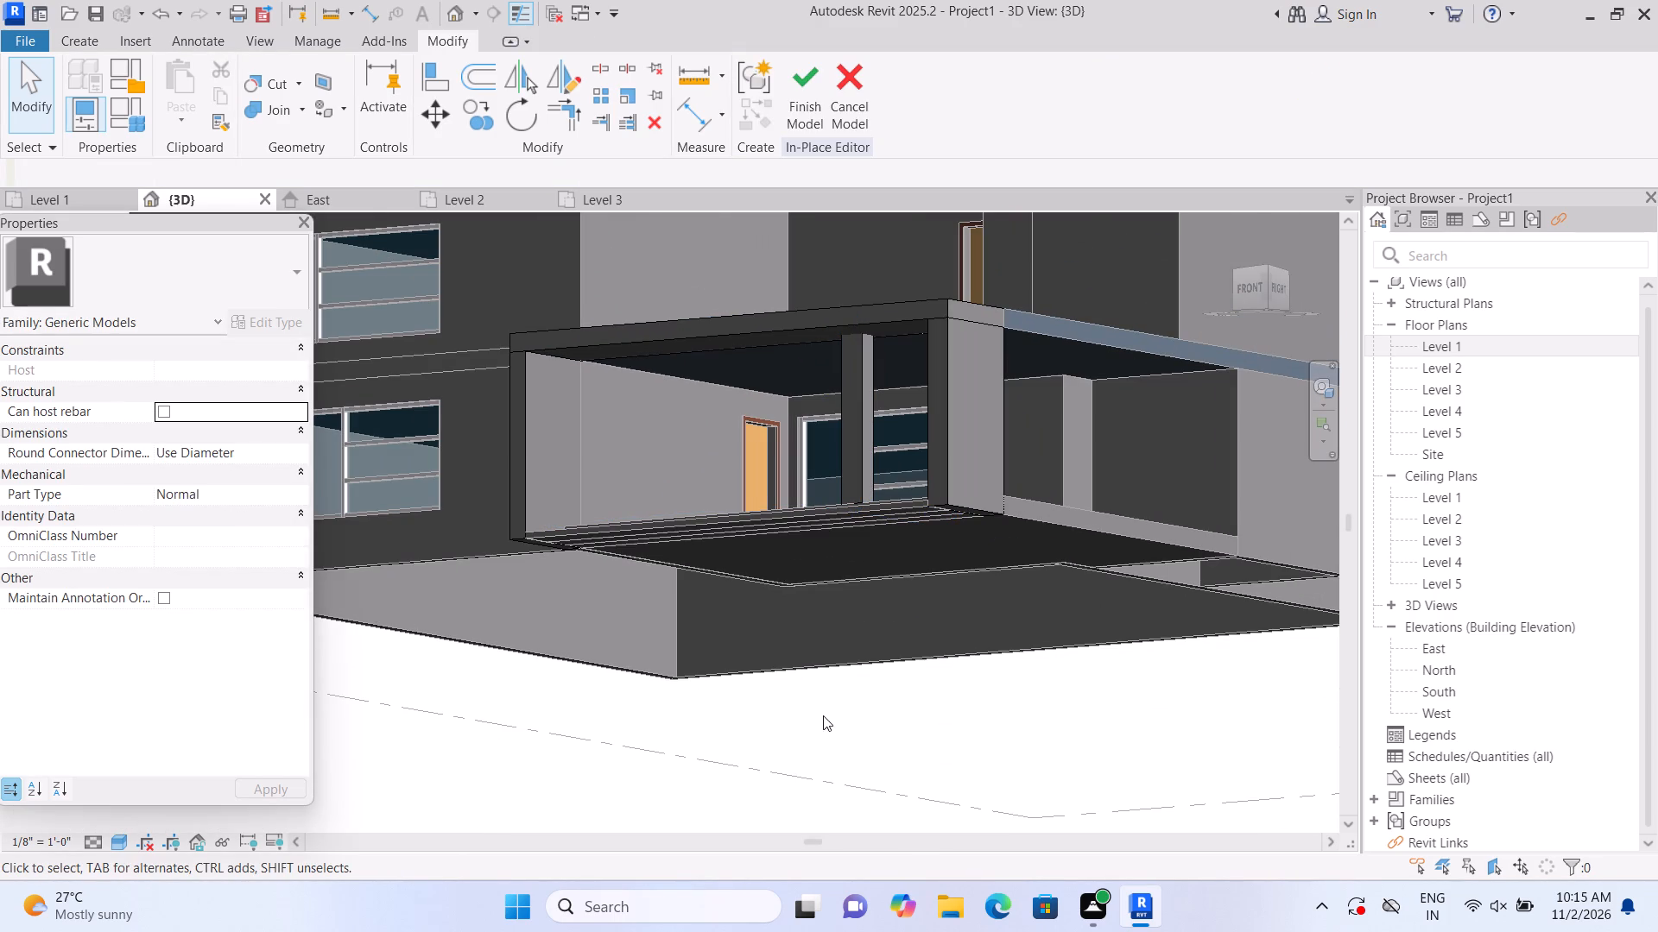
Join the entrance frame's top beam with the corner post and with the post at its opposite end using Join Geometry.
left_click(1217, 218)
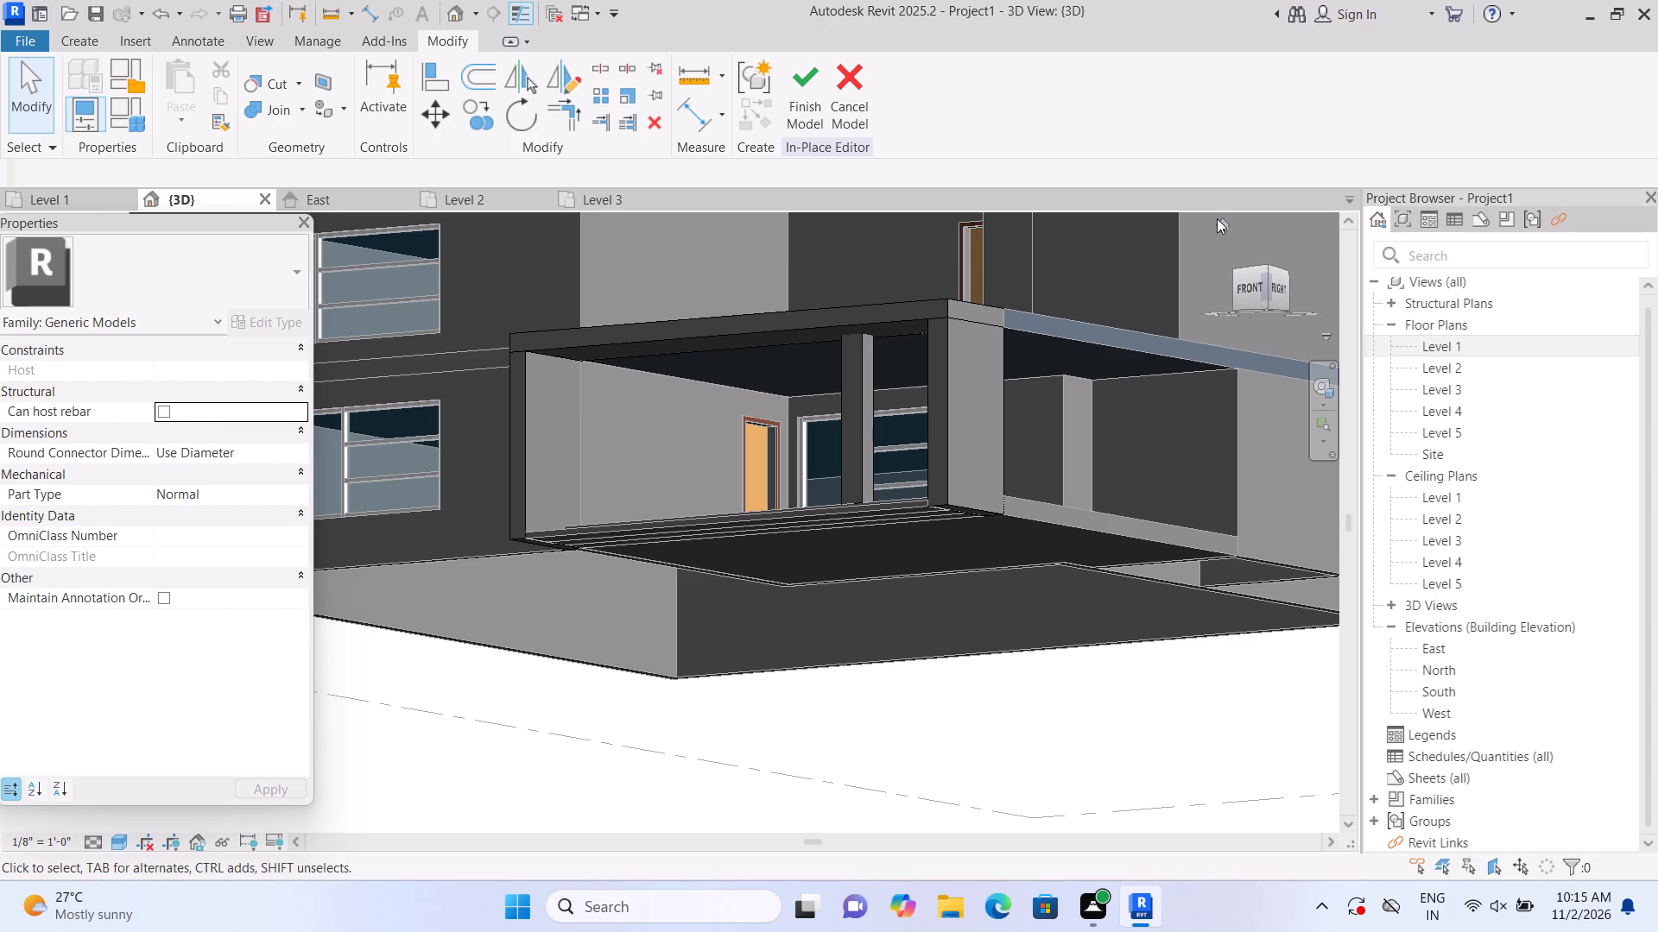
left_click(1223, 224)
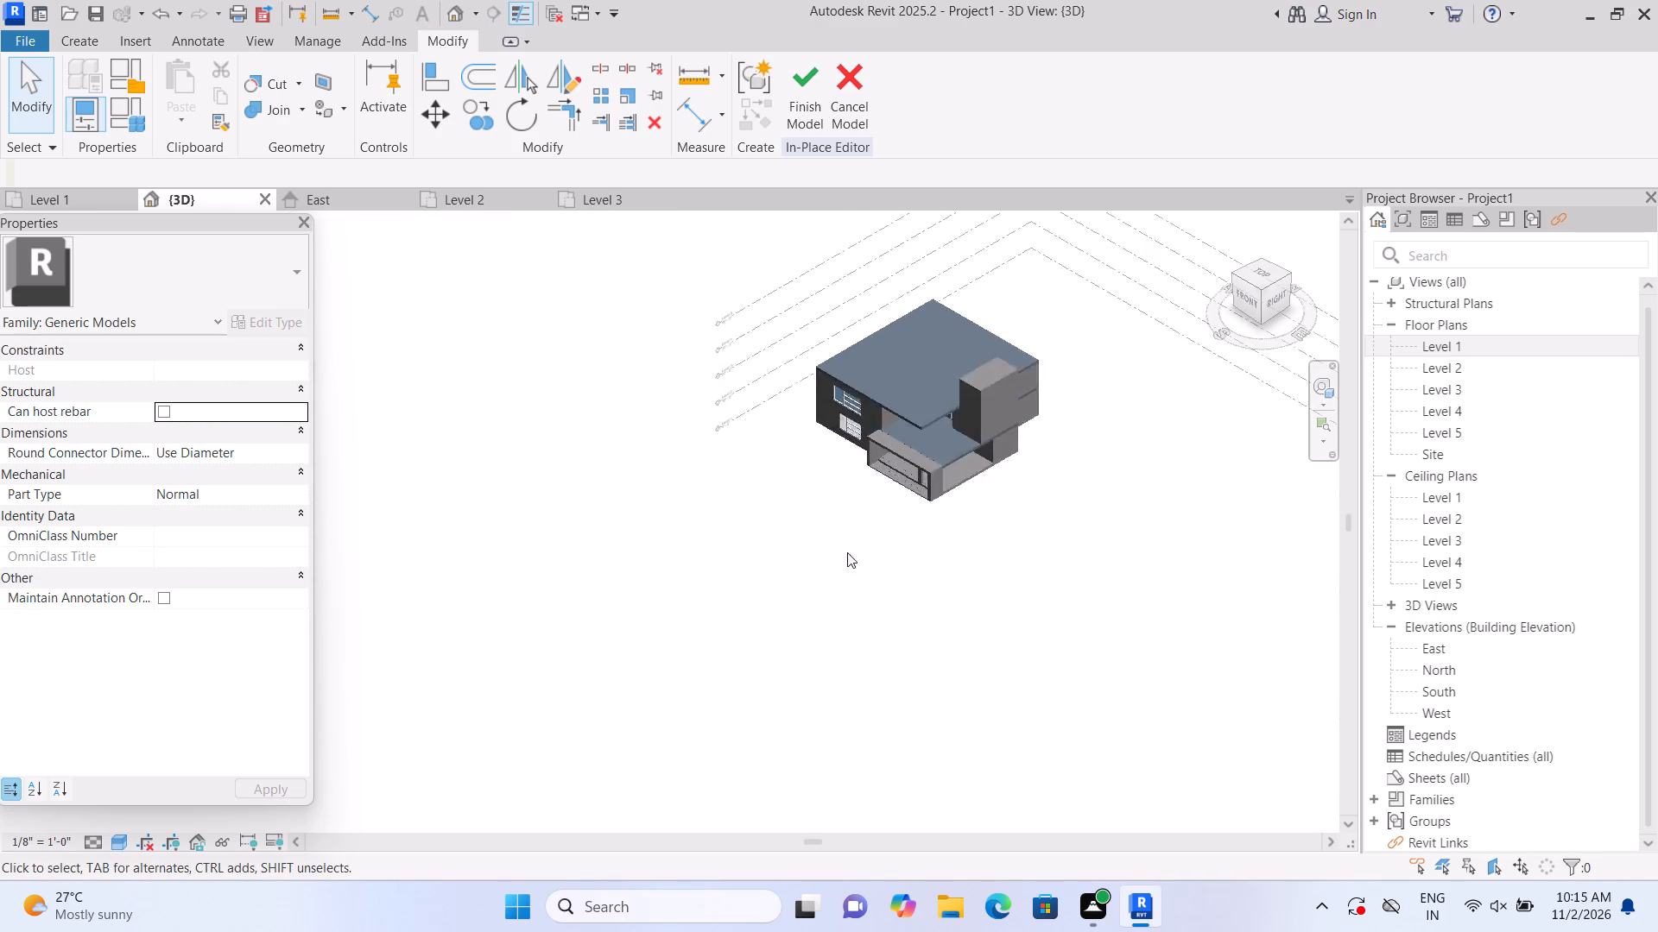
scroll(522, 649, "up", 1)
scroll(497, 555, "up", 8)
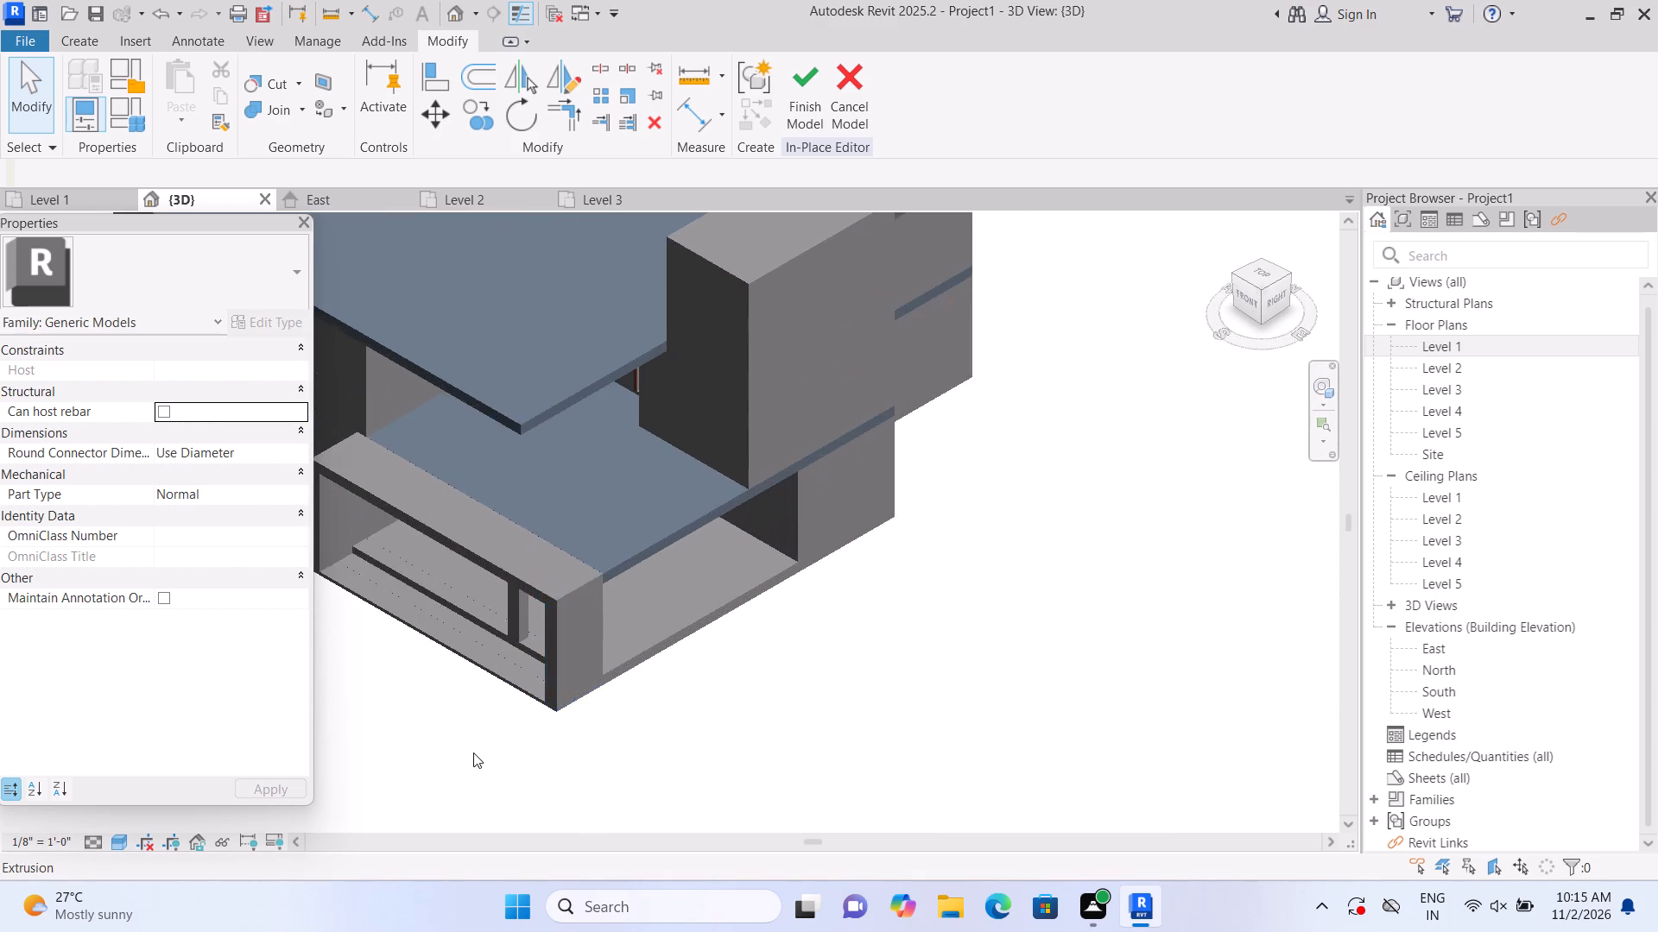
scroll(469, 746, "up", 1)
middle_click_drag(485, 749, 683, 766)
scroll(750, 666, "up", 5)
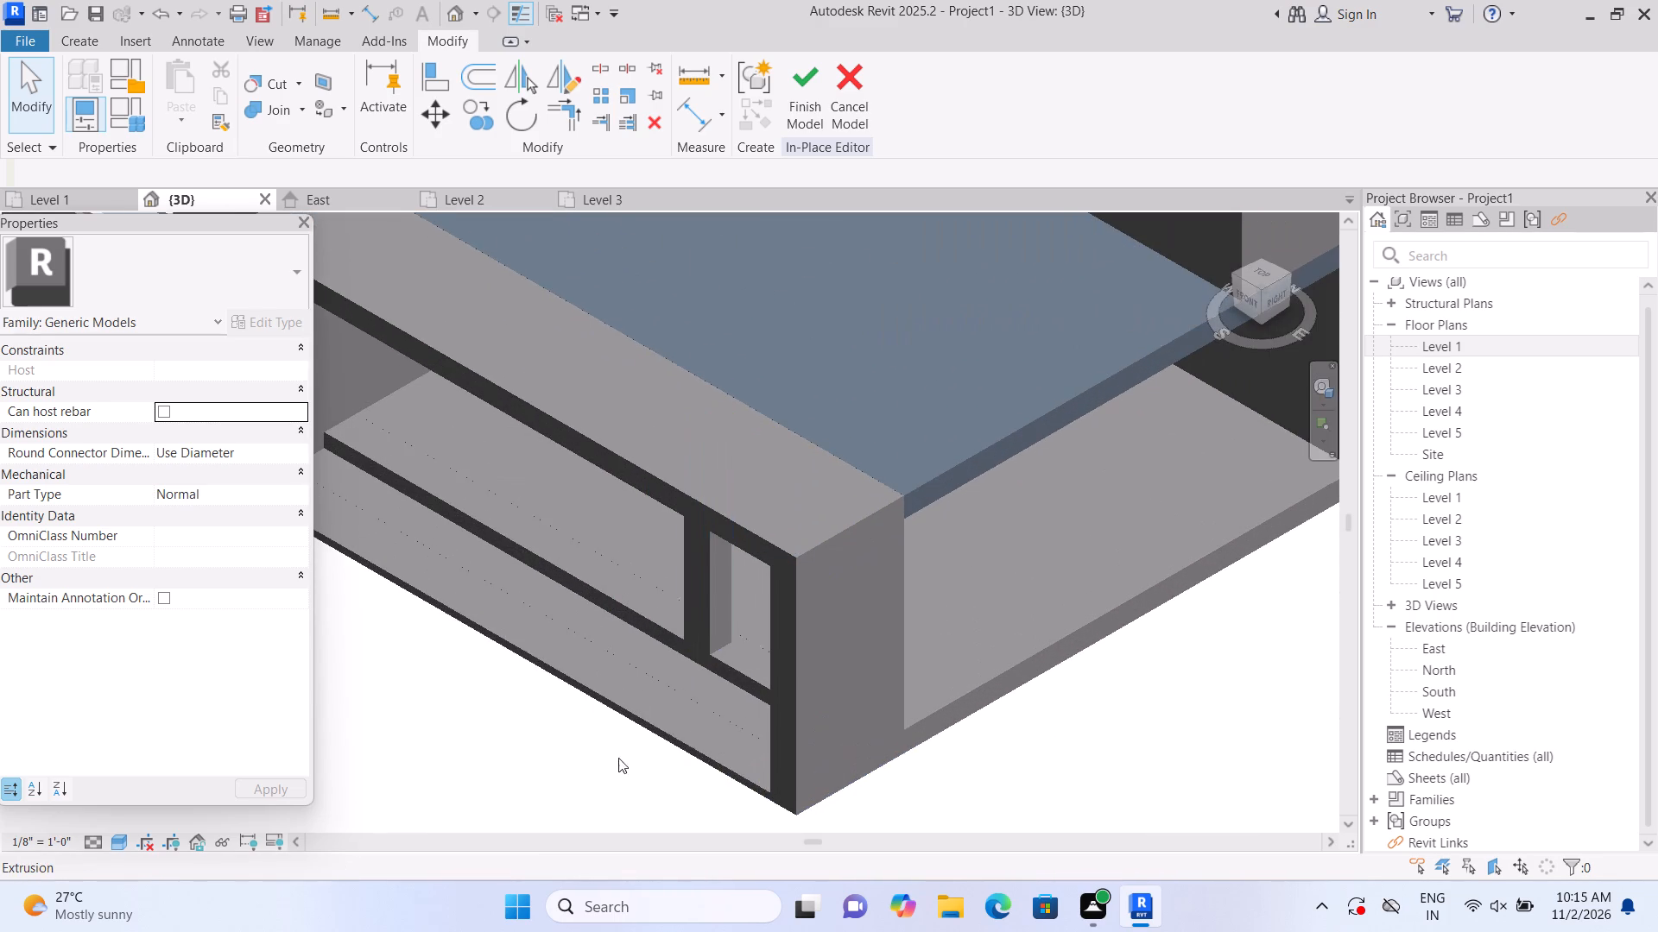
scroll(597, 784, "down", 2)
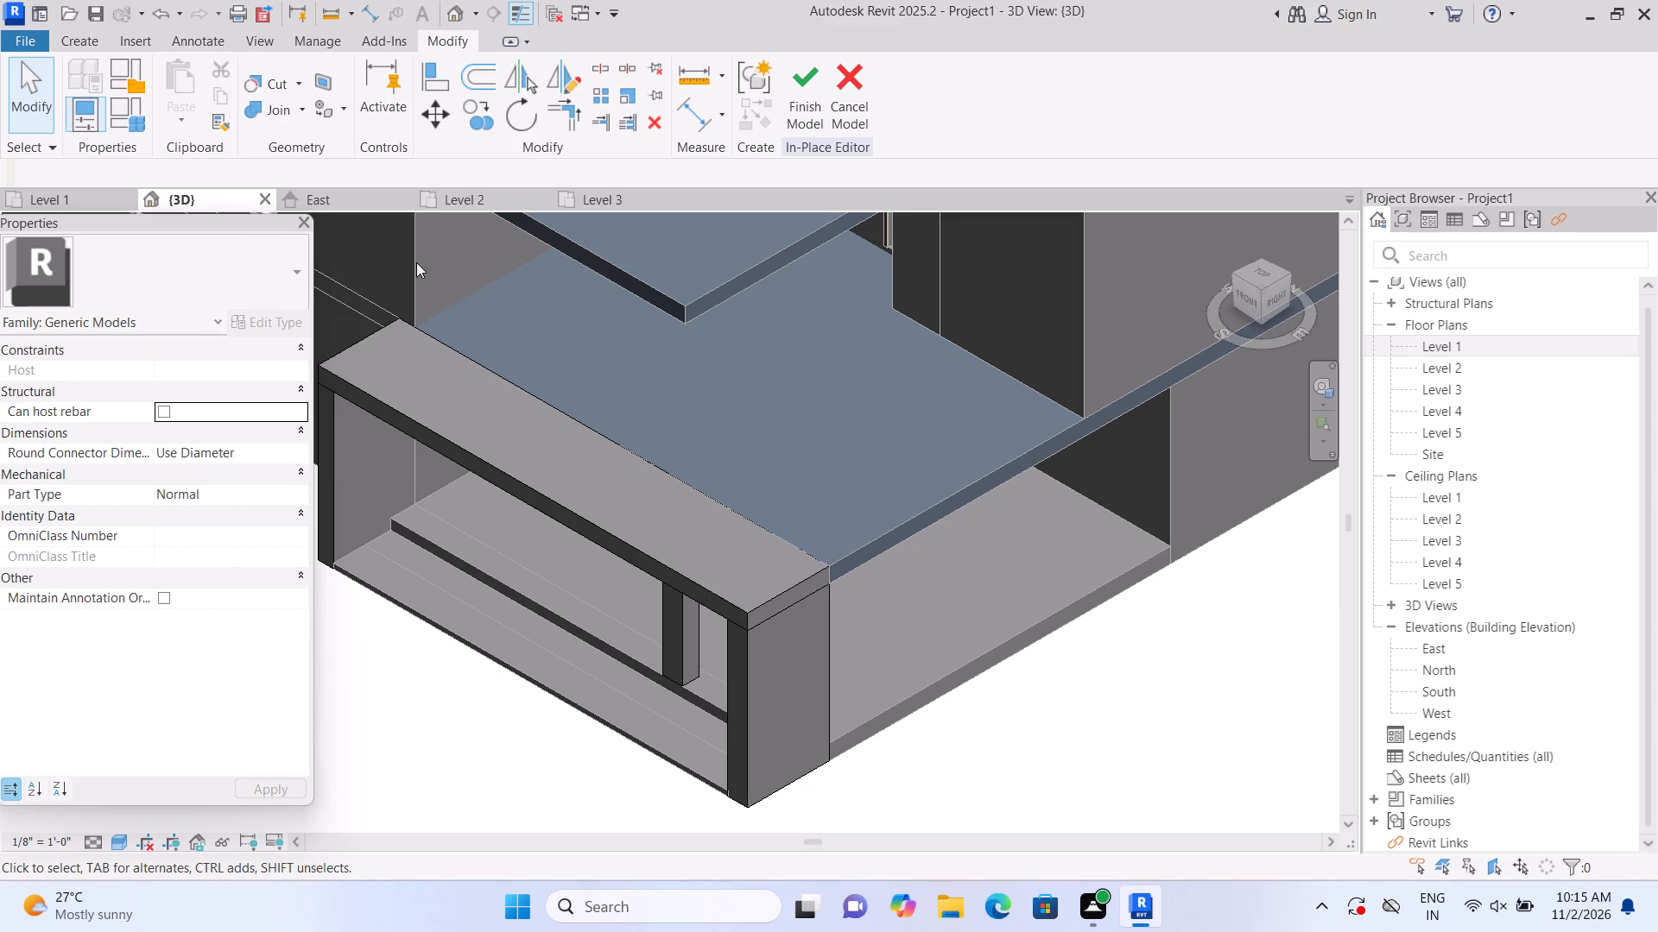
double_click(303, 105)
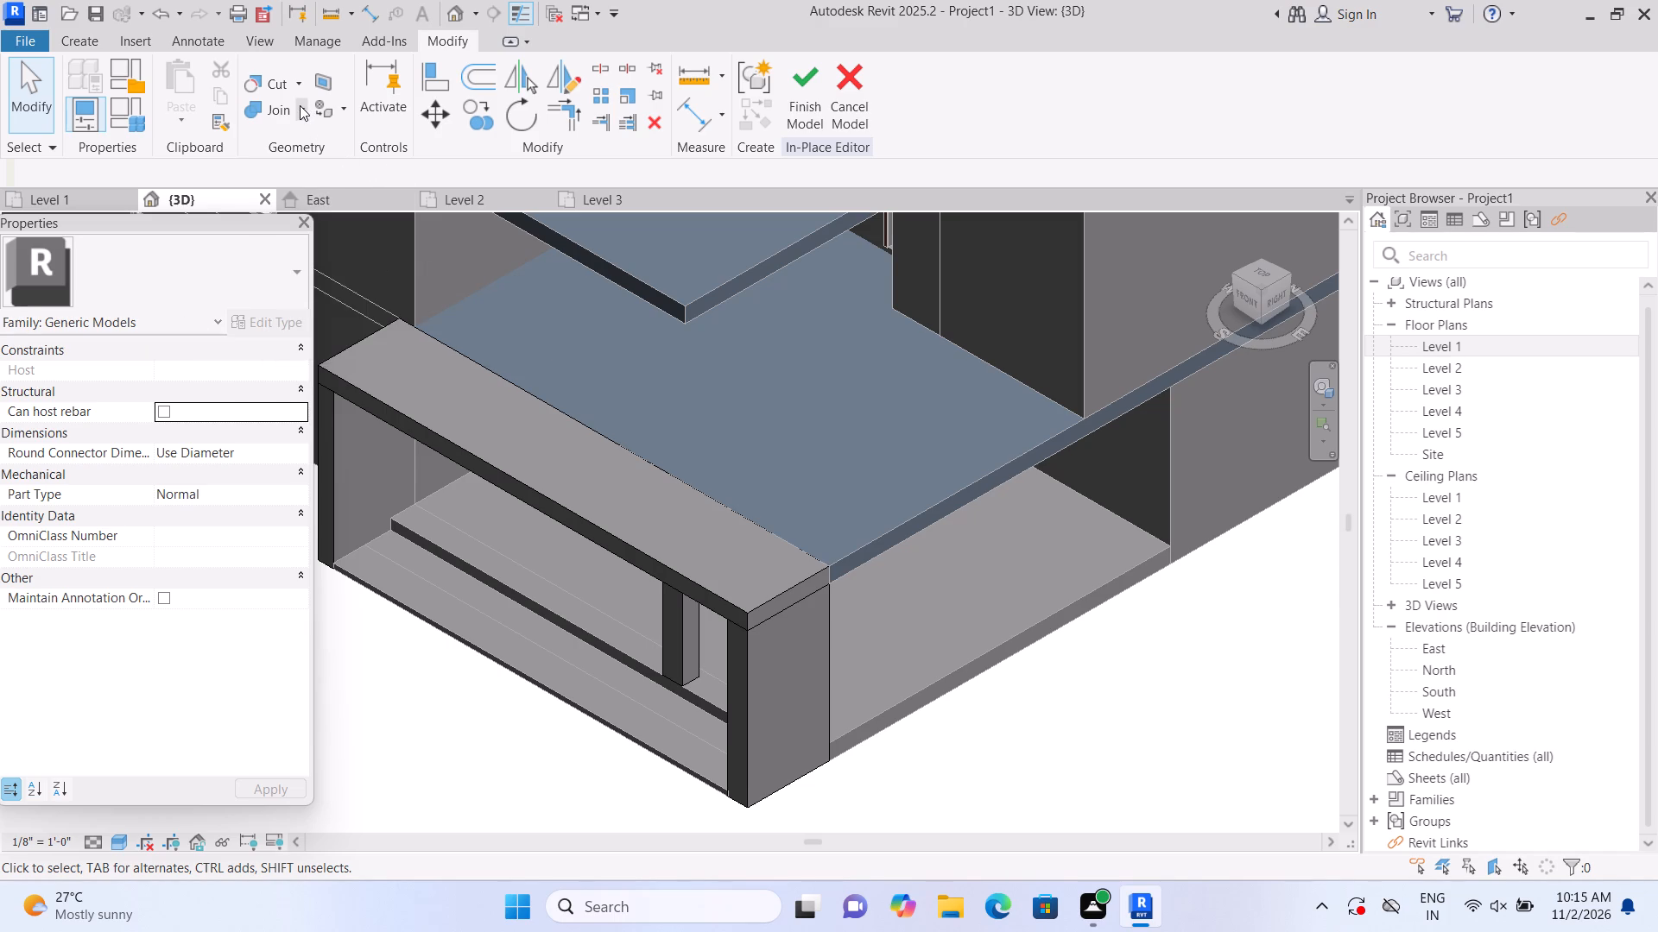
left_click(300, 105)
left_click(300, 154)
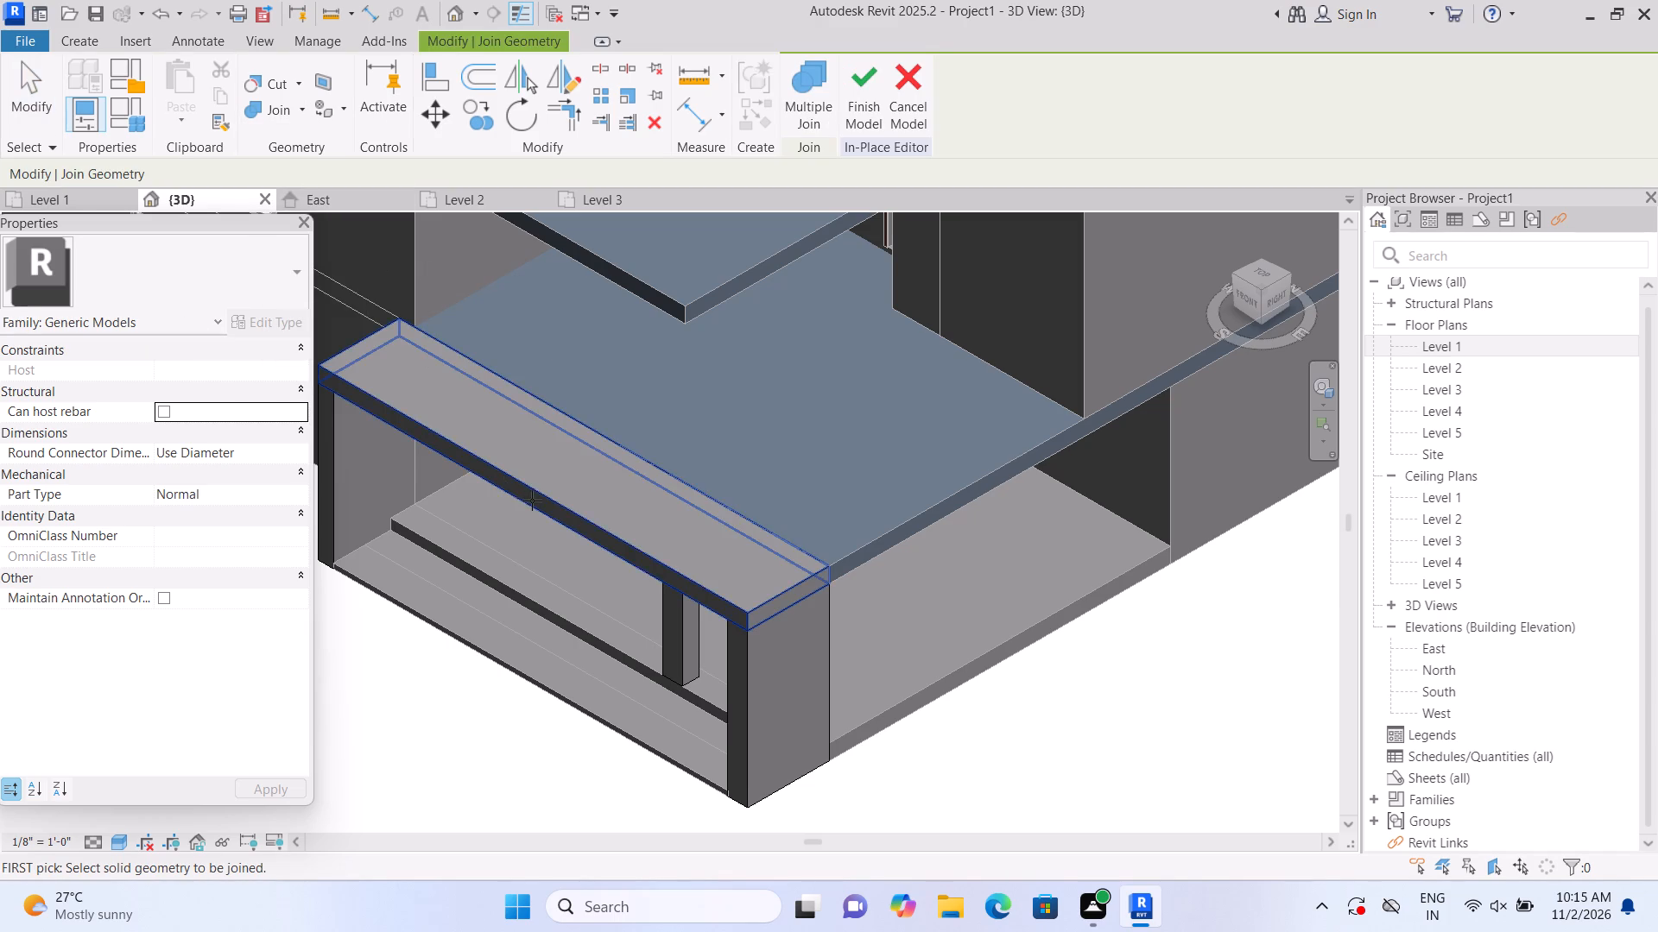
left_click(532, 501)
left_click(737, 666)
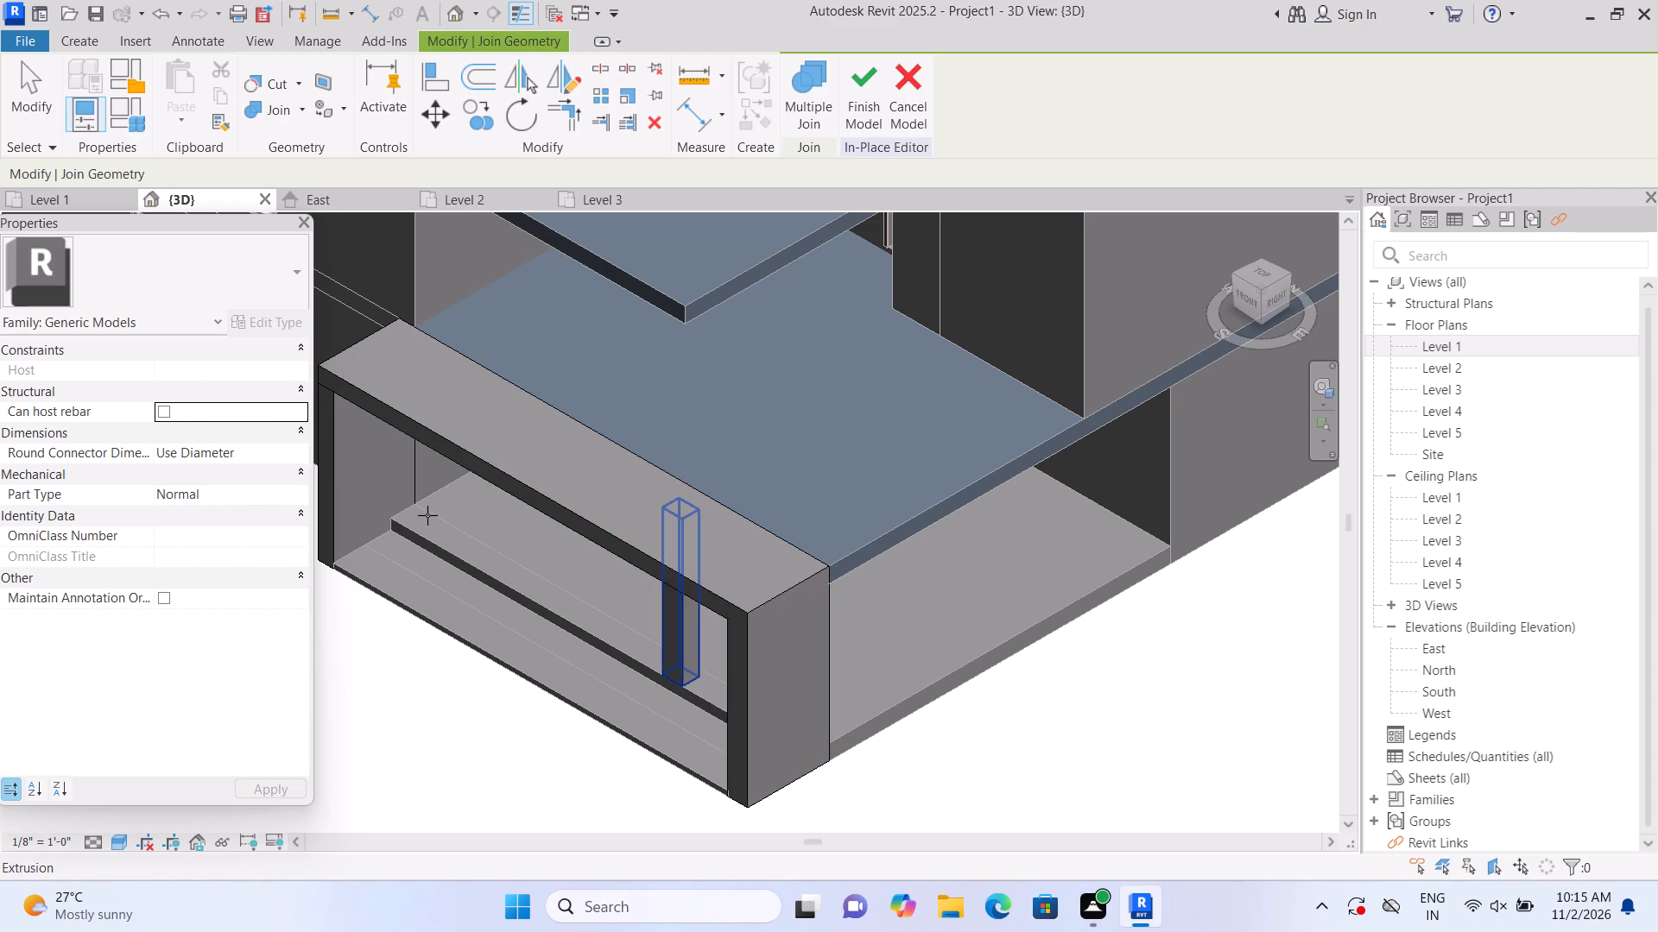
middle_click_drag(443, 541, 573, 574)
left_click(486, 494)
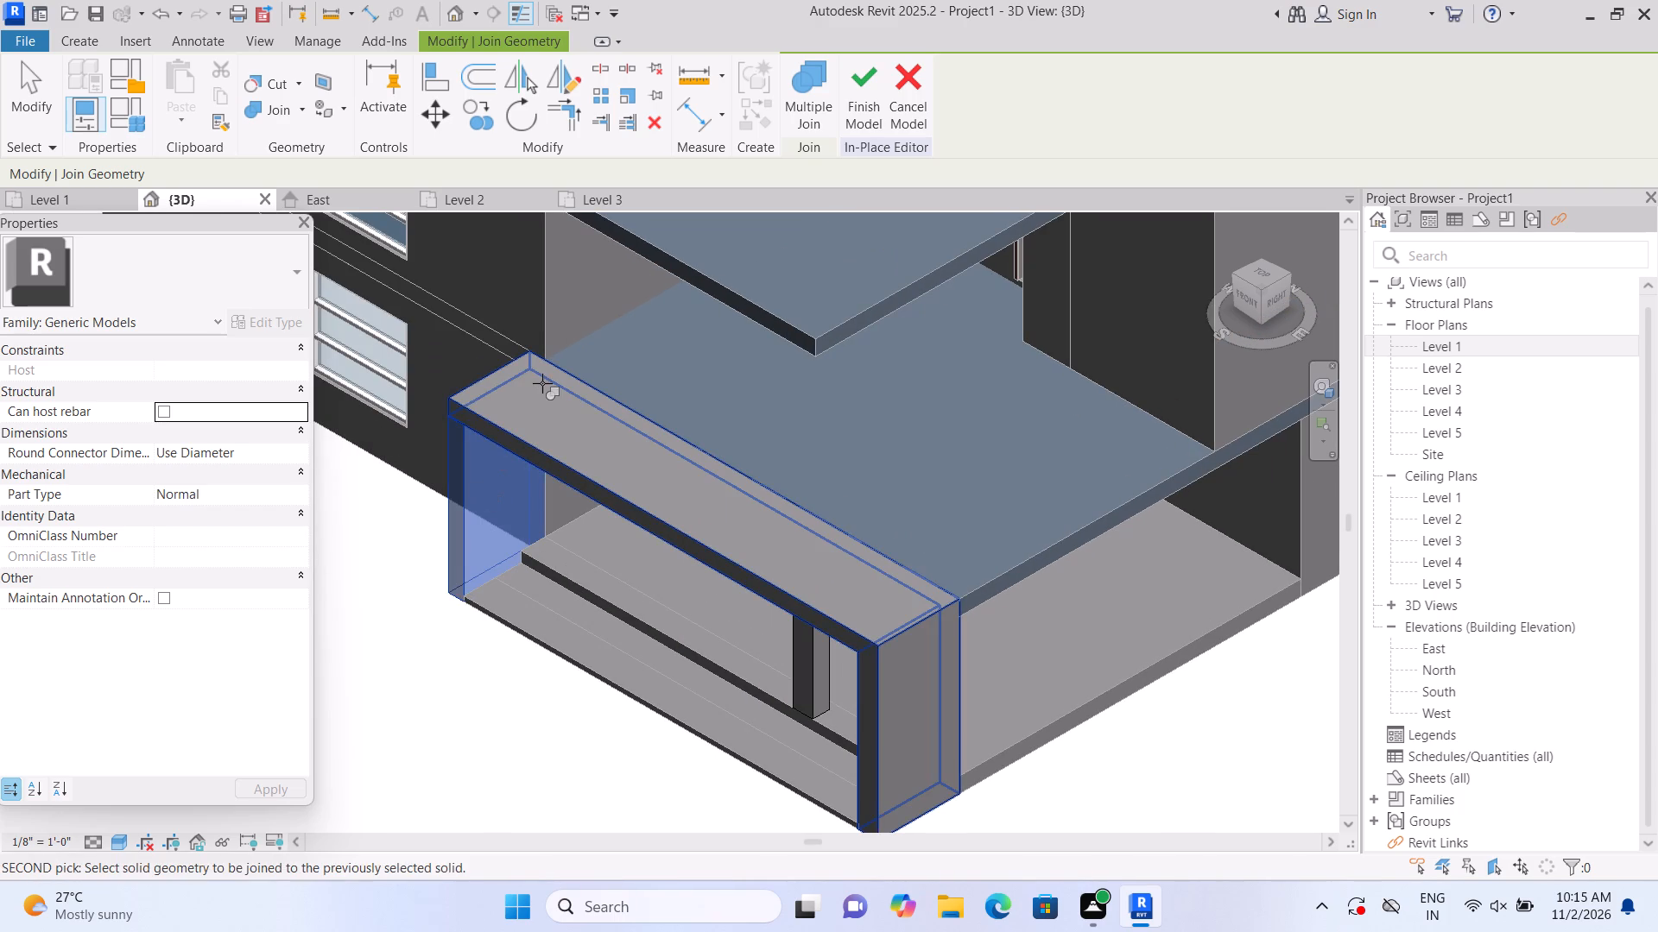
left_click(532, 409)
Join the slim column on the entrance step to the frame's top beam.
scroll(398, 647, "down", 2)
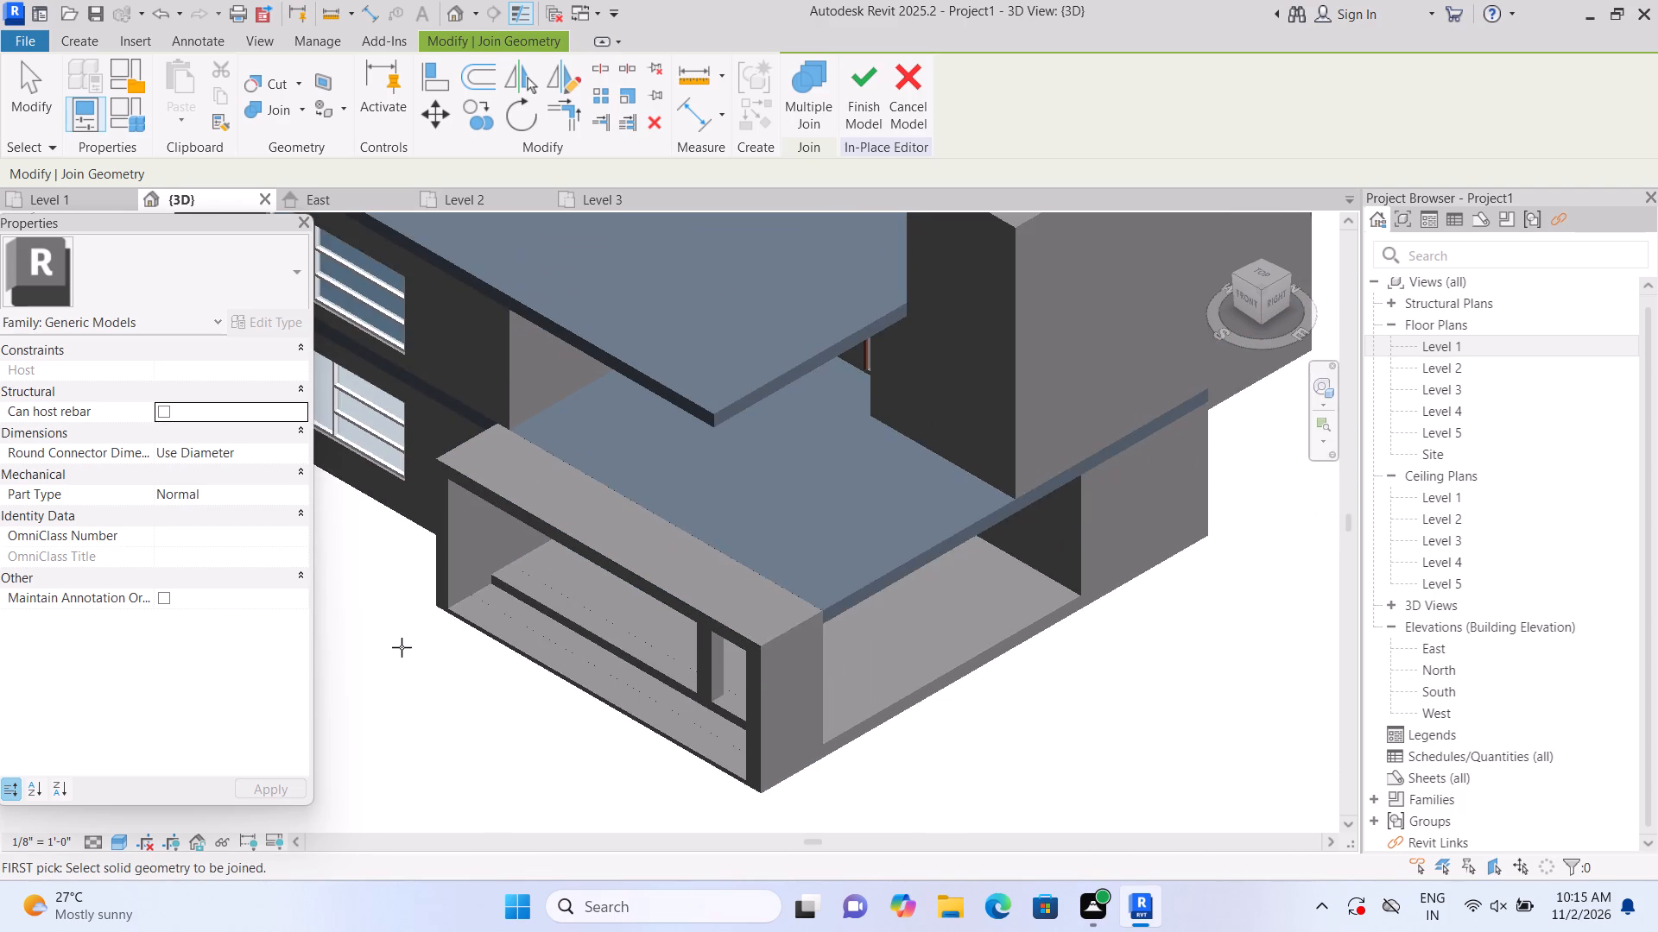
scroll(708, 648, "up", 2)
left_click(708, 648)
left_click(699, 589)
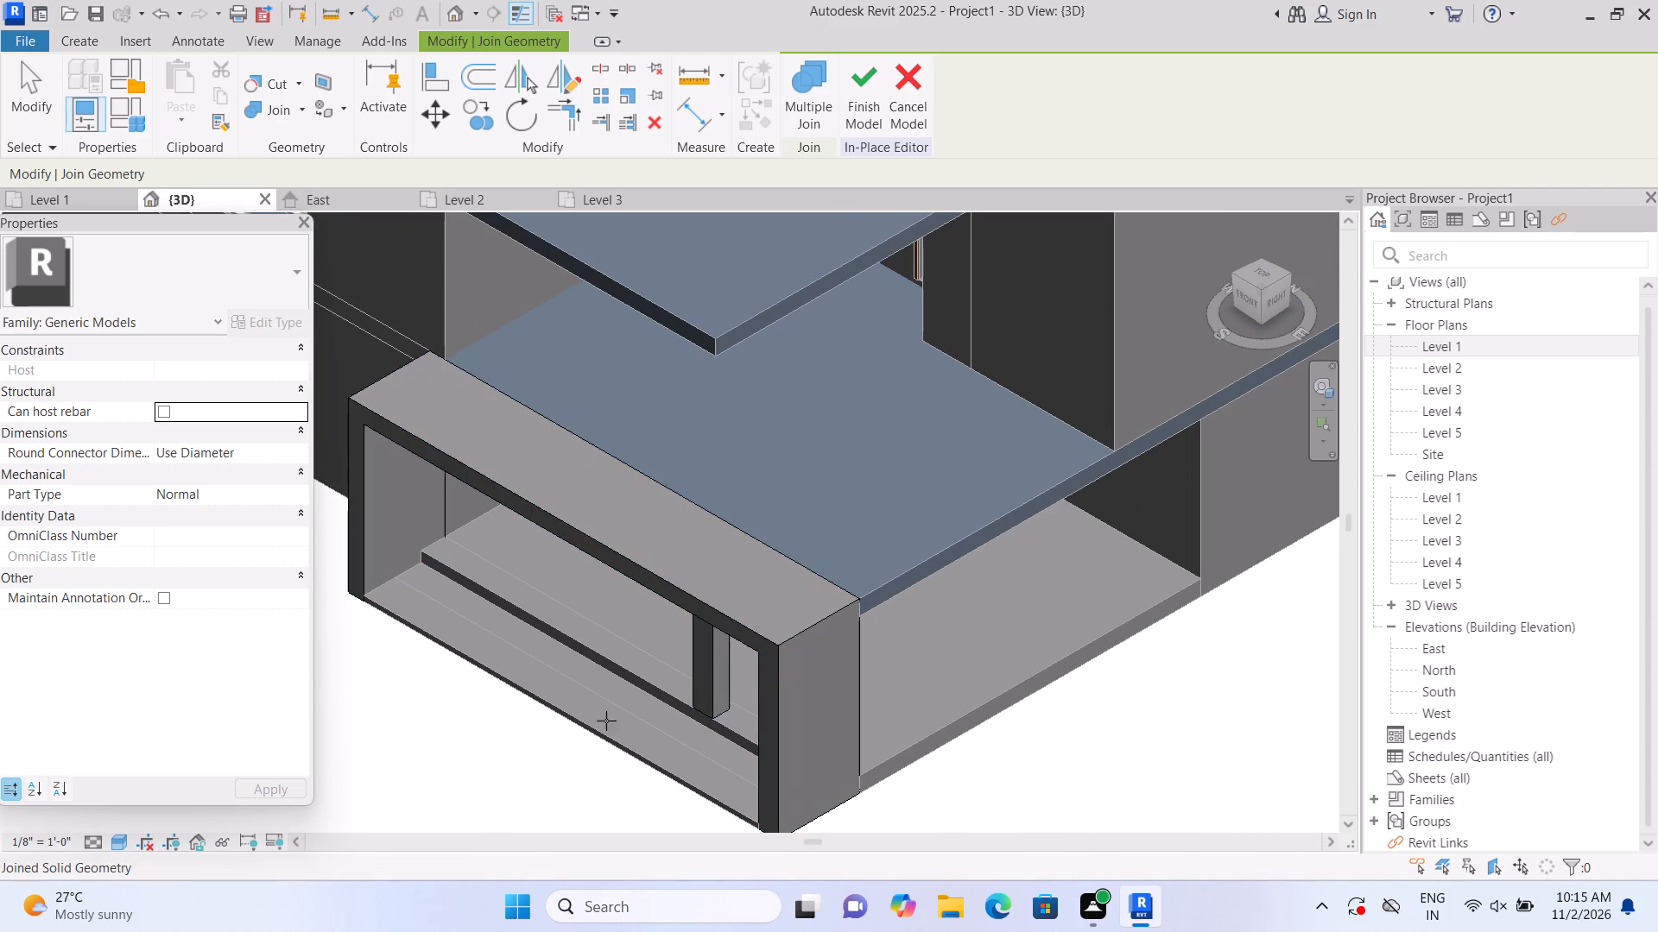
left_click(541, 750)
Examine the joined entrance frame from the corner of the house and up close at the column's base on the step.
scroll(541, 750, "down", 5)
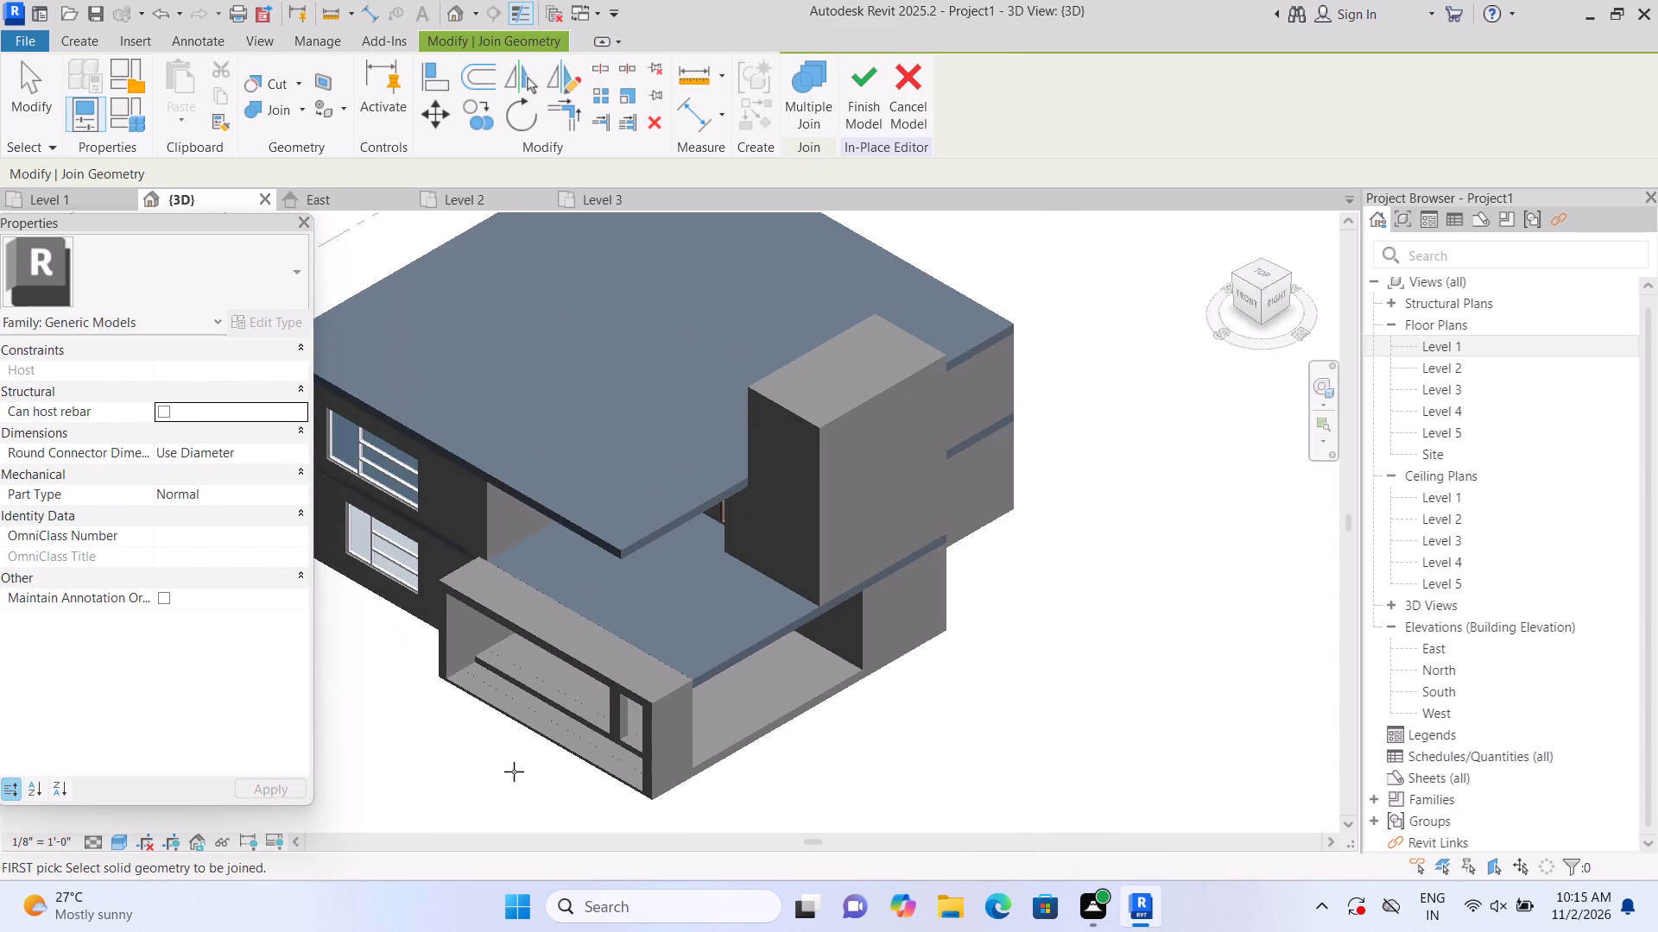
middle_click_drag(512, 817, 509, 696, "shift")
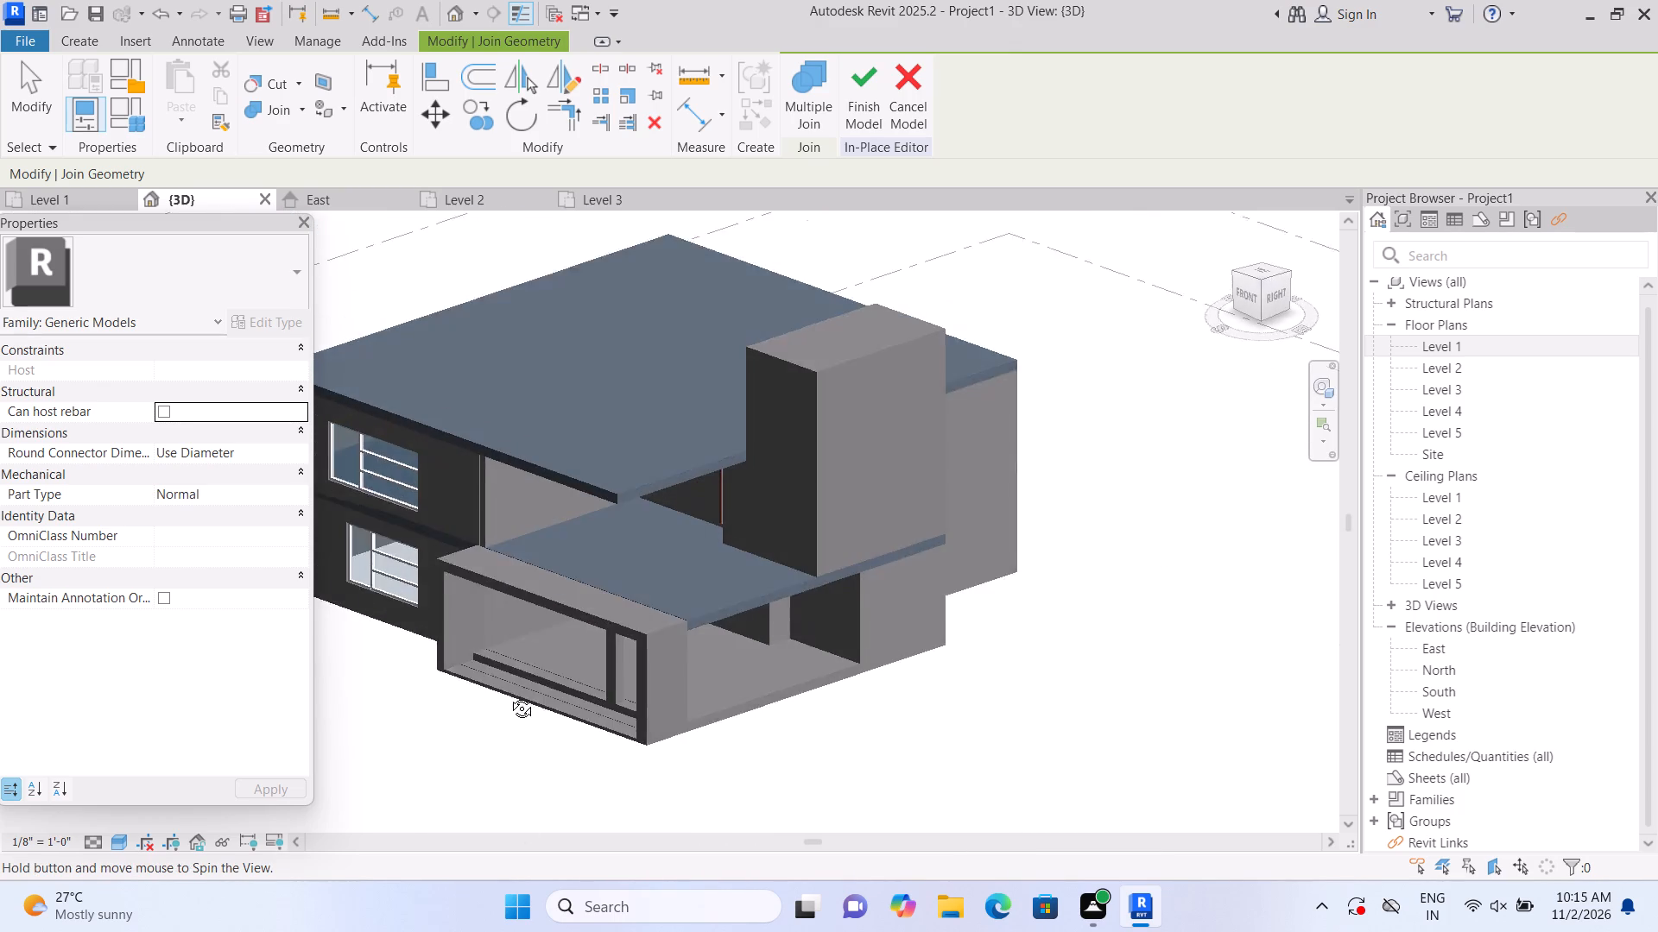
middle_click_drag(509, 696, 464, 664, "shift")
middle_click_drag(454, 686, 496, 706)
scroll(484, 686, "up", 1)
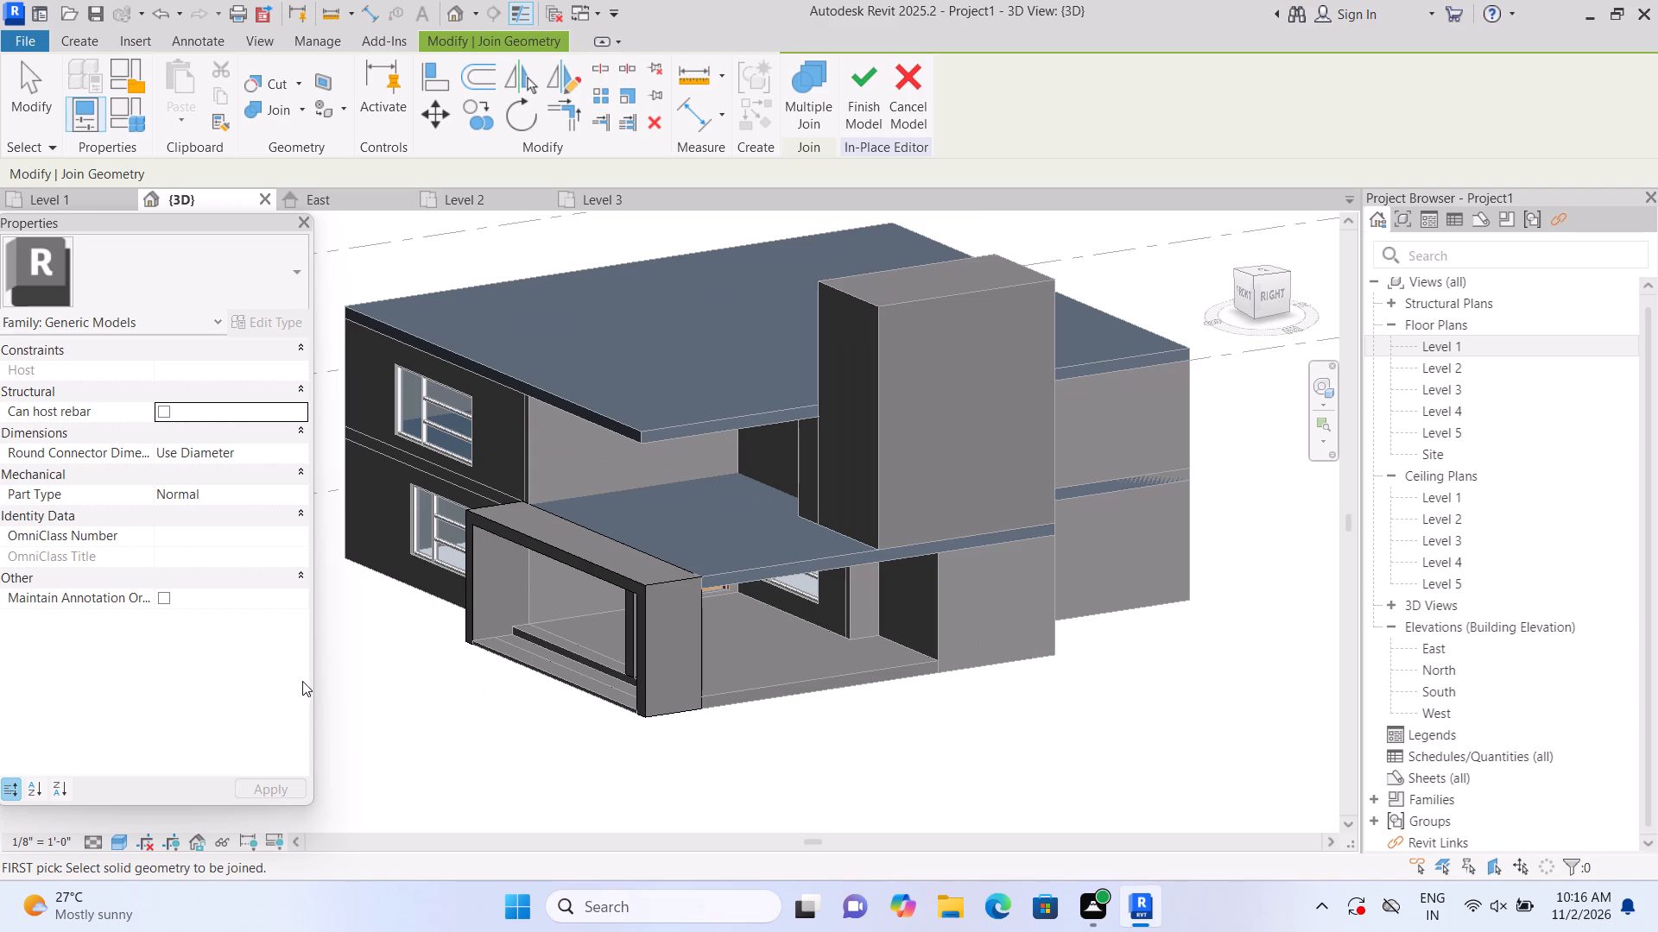
scroll(302, 678, "up", 1)
scroll(655, 560, "up", 2)
middle_click_drag(568, 719, 638, 700)
scroll(638, 700, "up", 2)
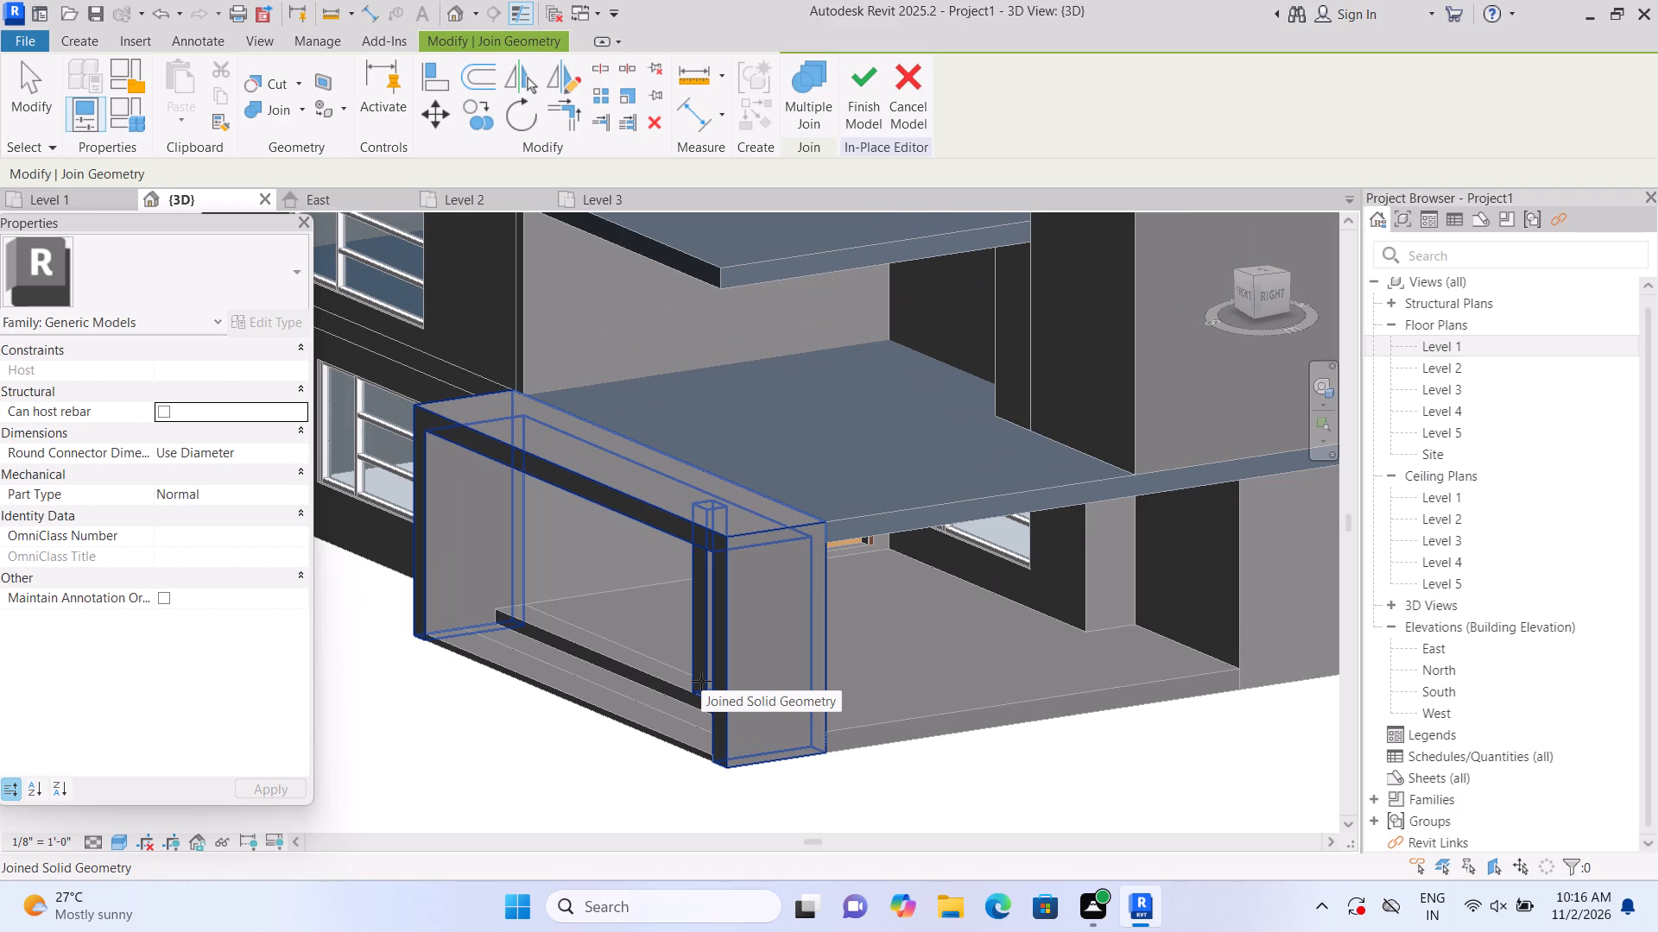
scroll(709, 683, "up", 4)
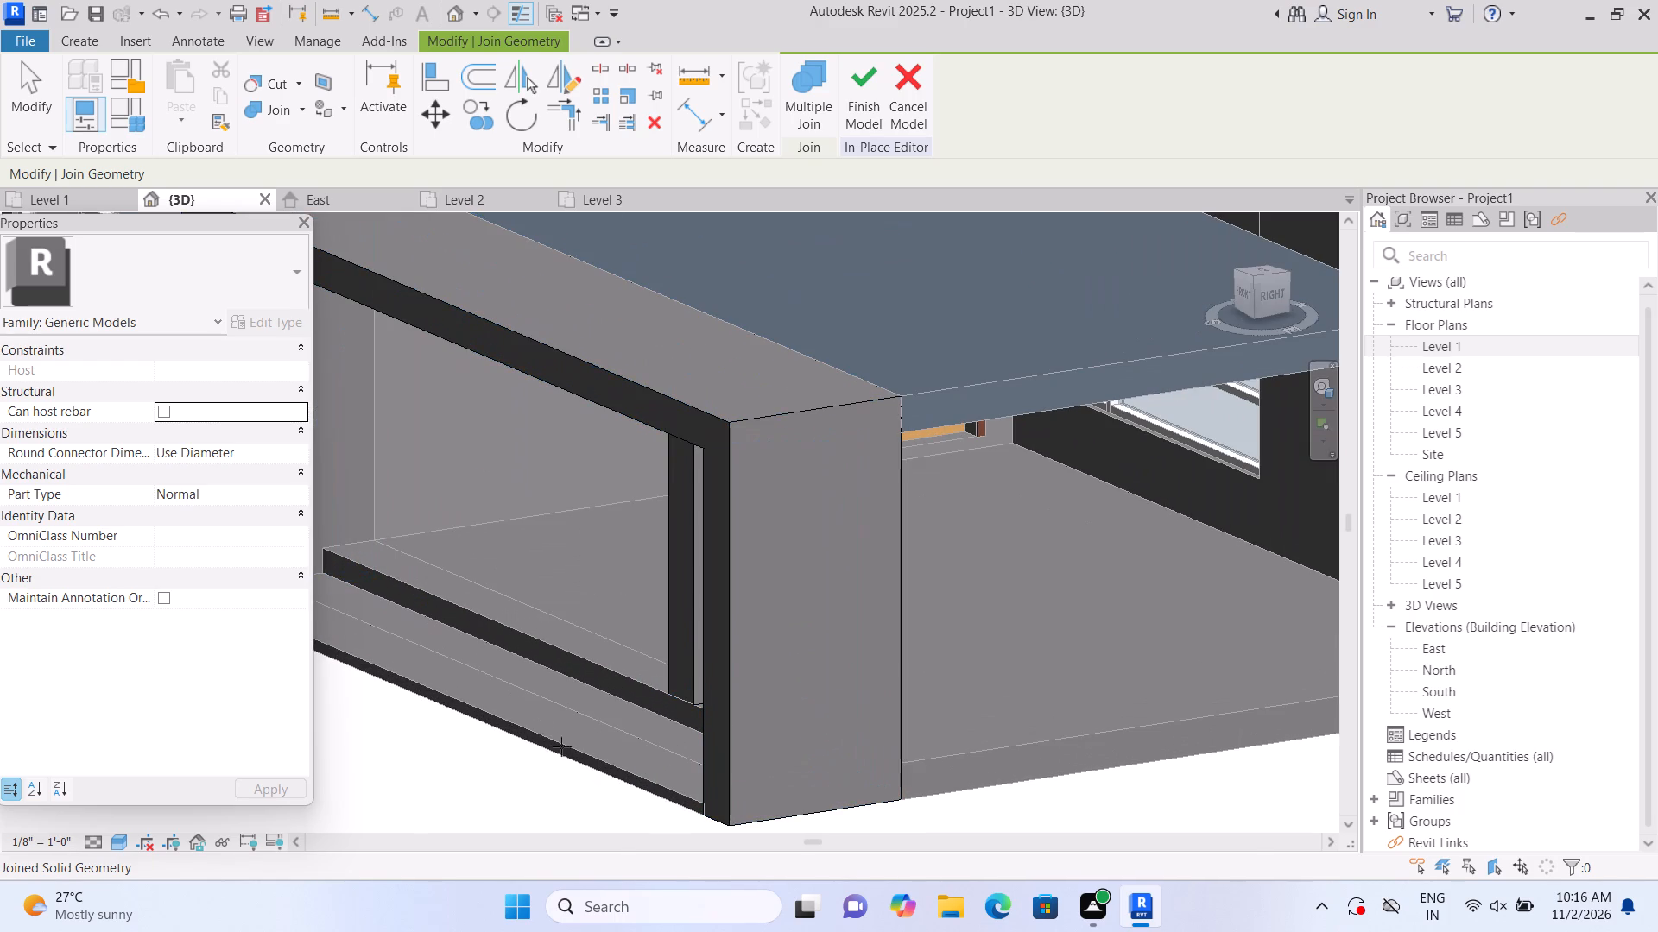
middle_click_drag(528, 780, 610, 746)
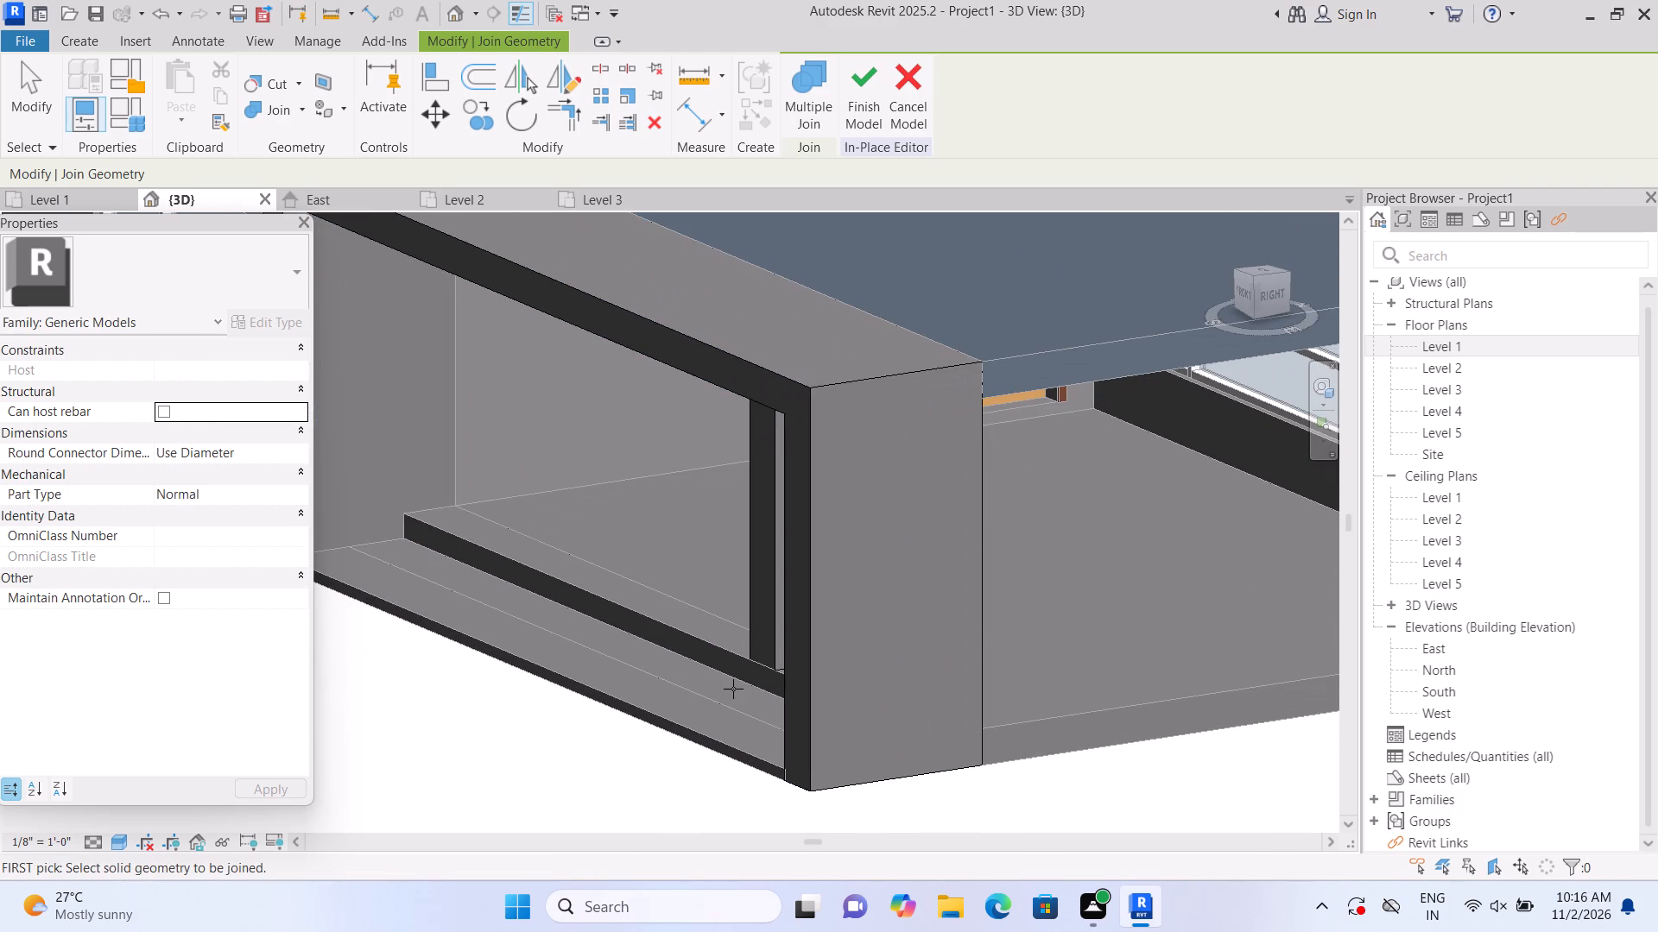
scroll(733, 689, "up", 2)
middle_click_drag(693, 715, 593, 742)
scroll(661, 714, "up", 2)
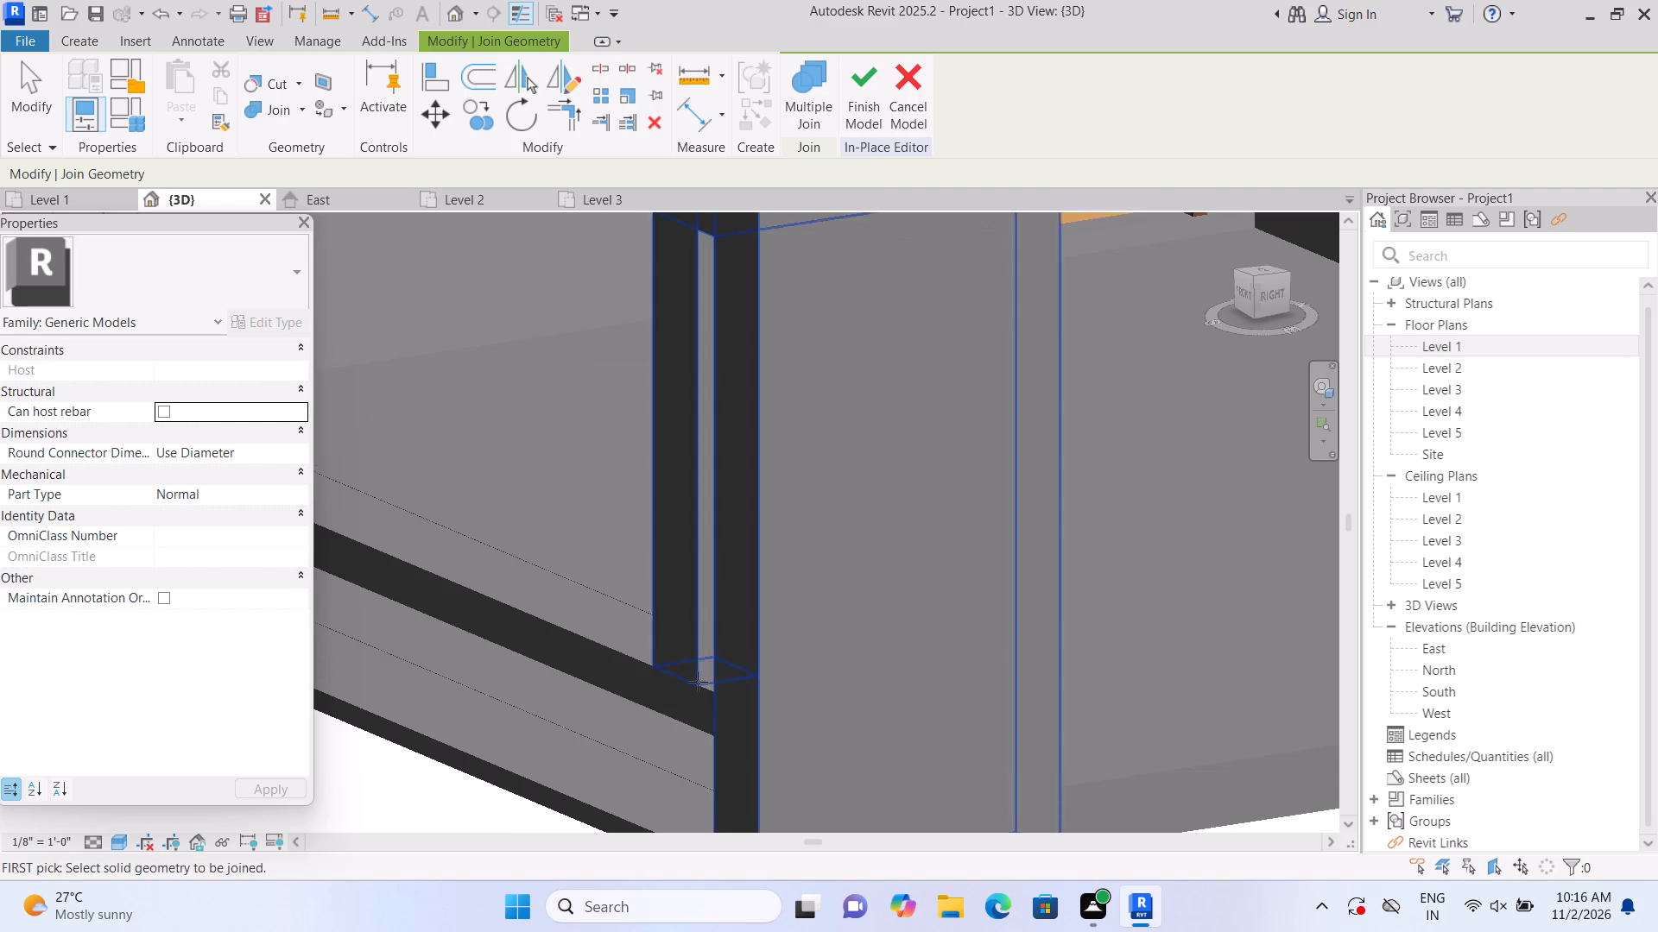
scroll(699, 682, "up", 2)
middle_click_drag(690, 688, 629, 715)
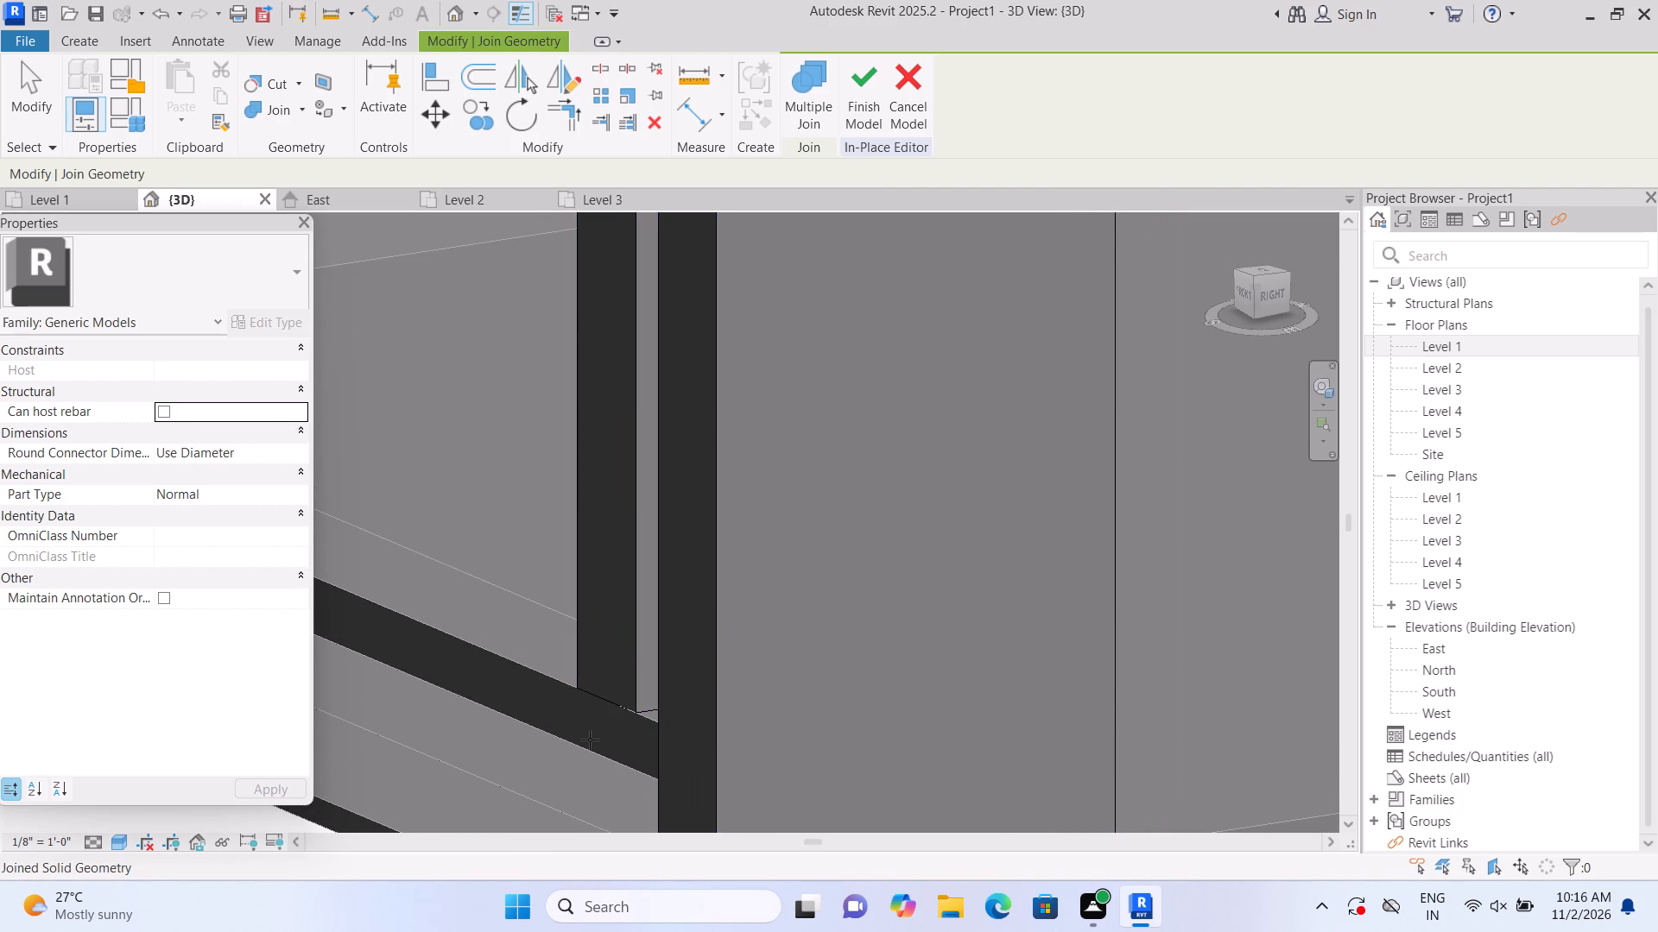
scroll(658, 704, "up", 1)
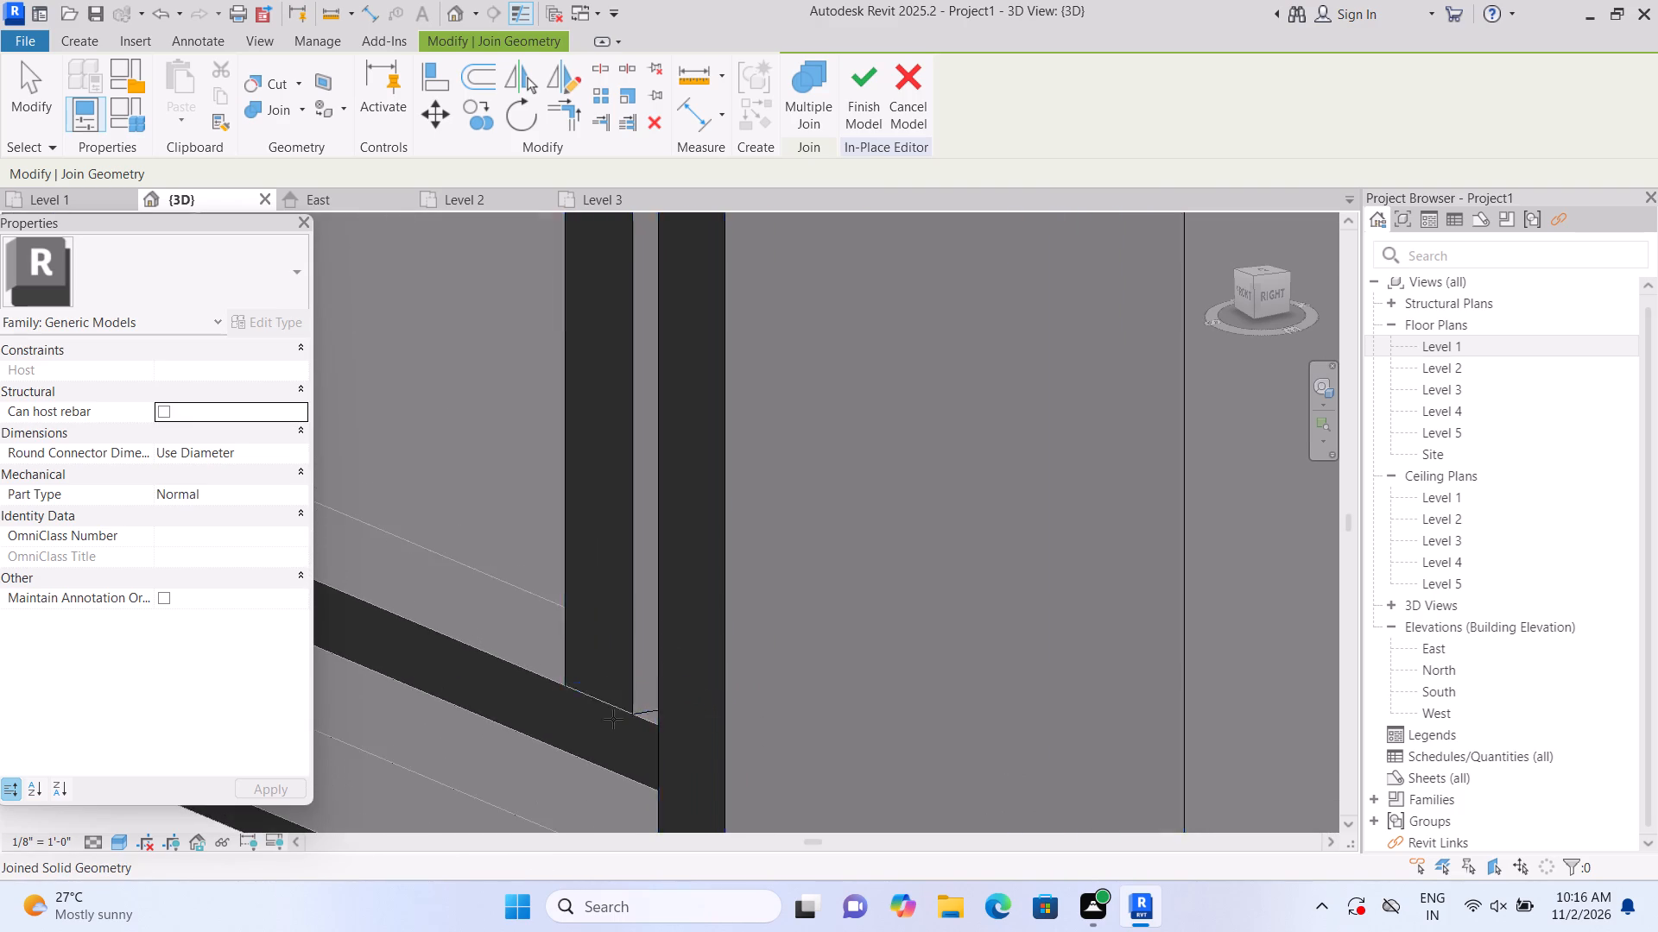
scroll(613, 720, "down", 14)
middle_click_drag(384, 787, 418, 804)
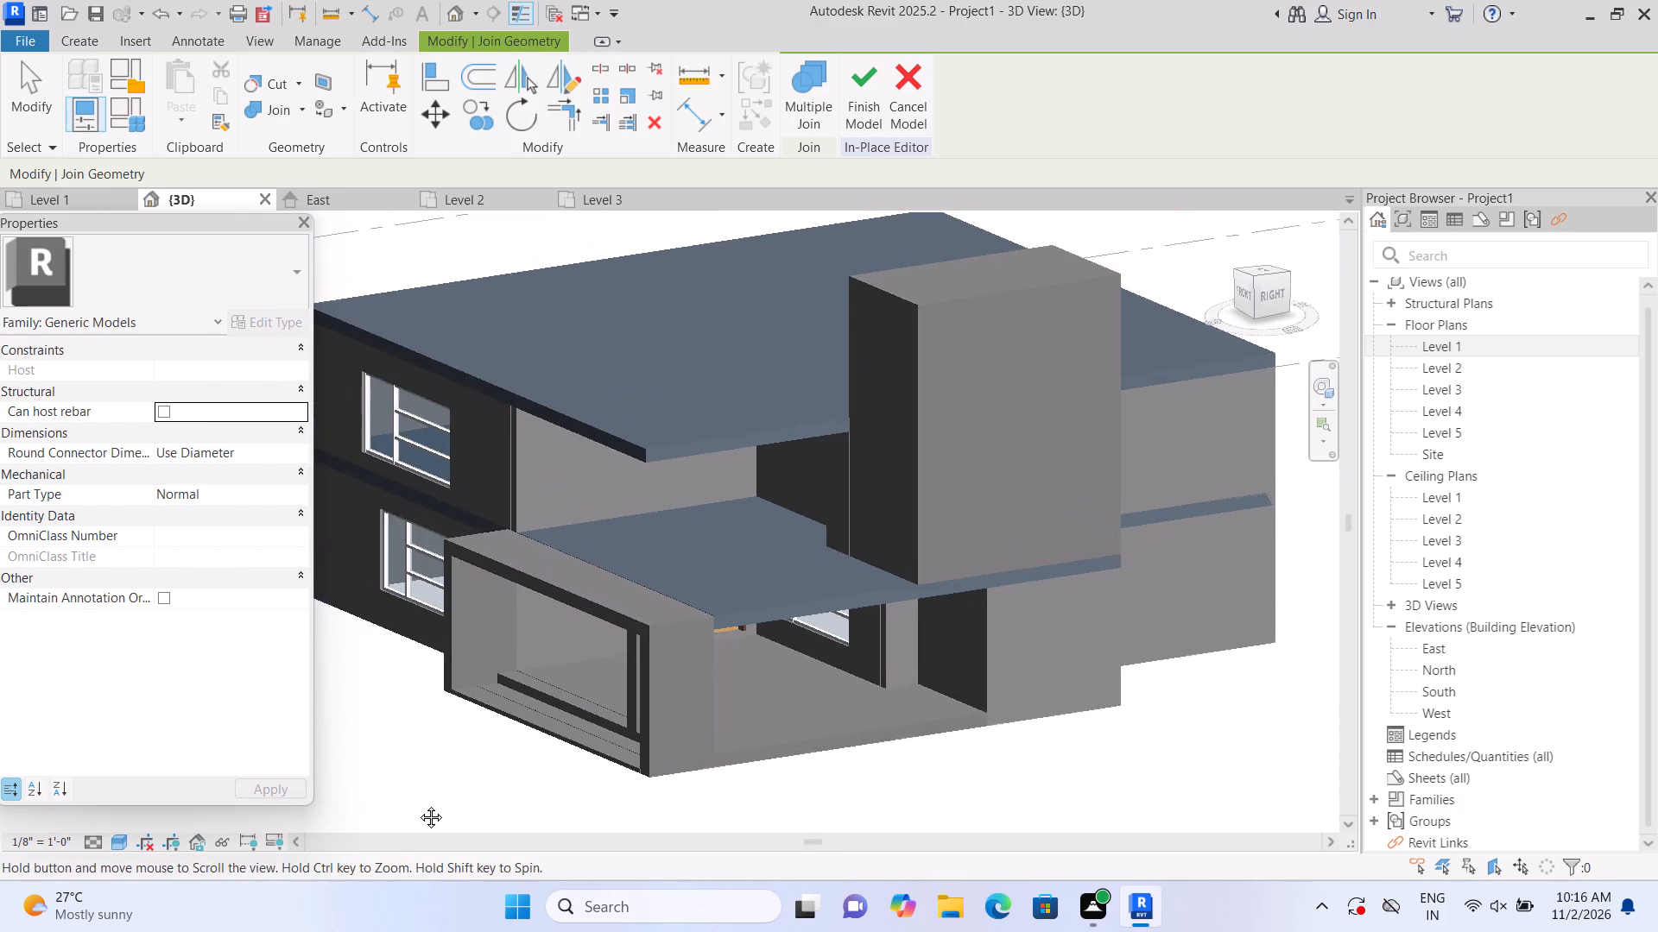
middle_click_drag(418, 804, 446, 809)
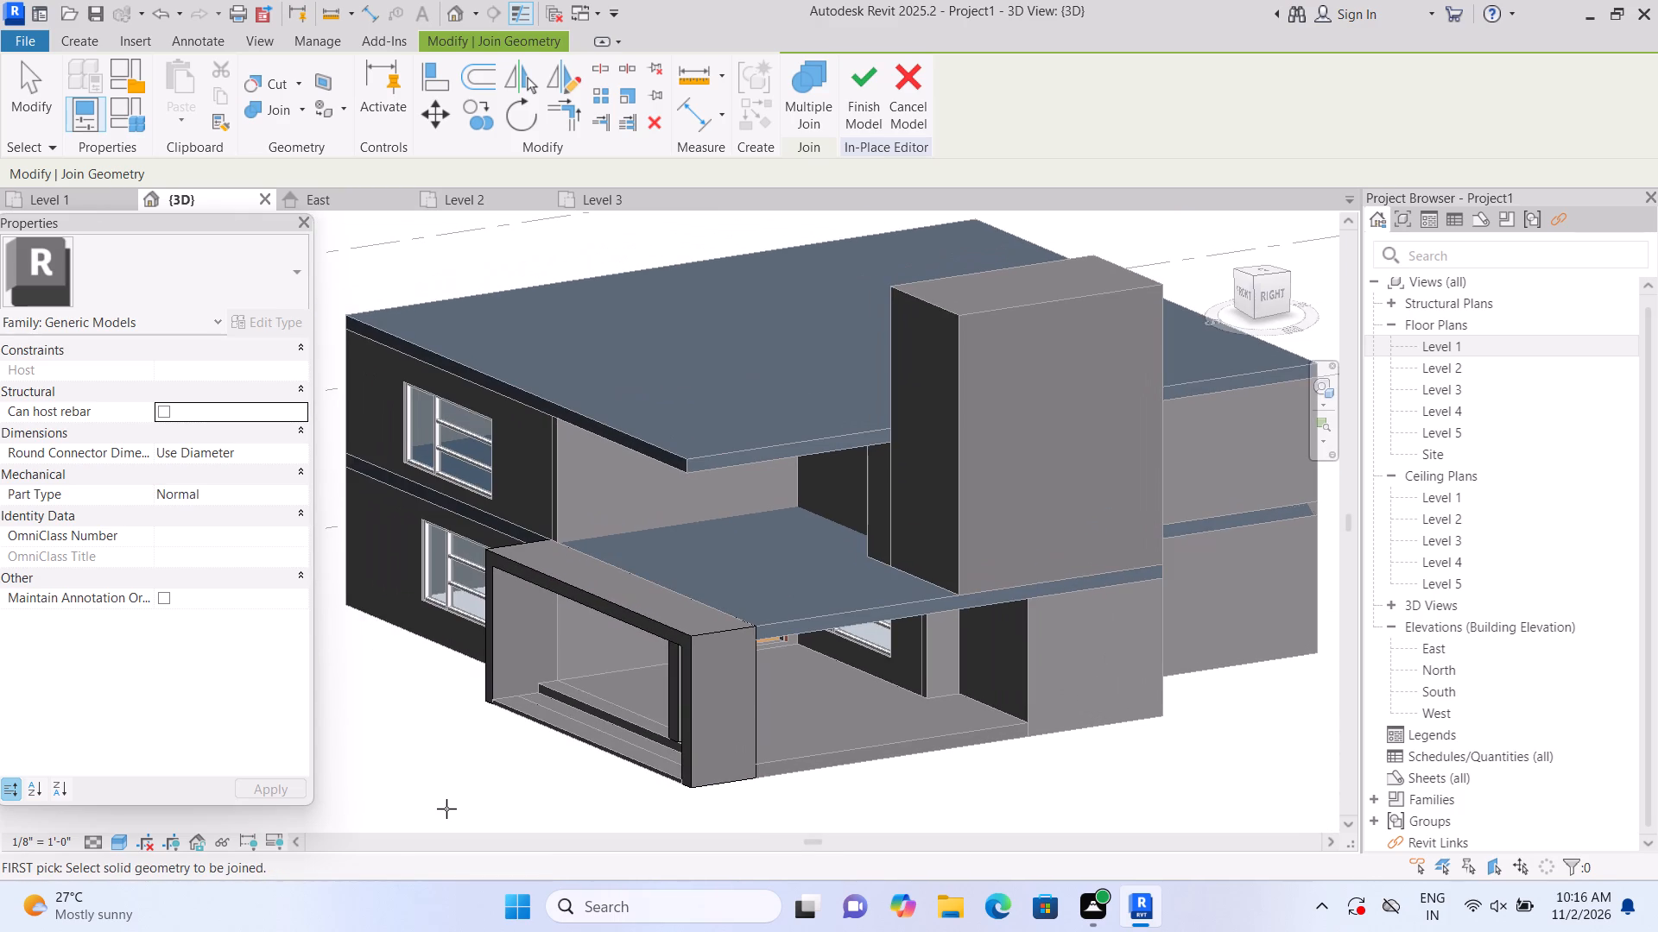
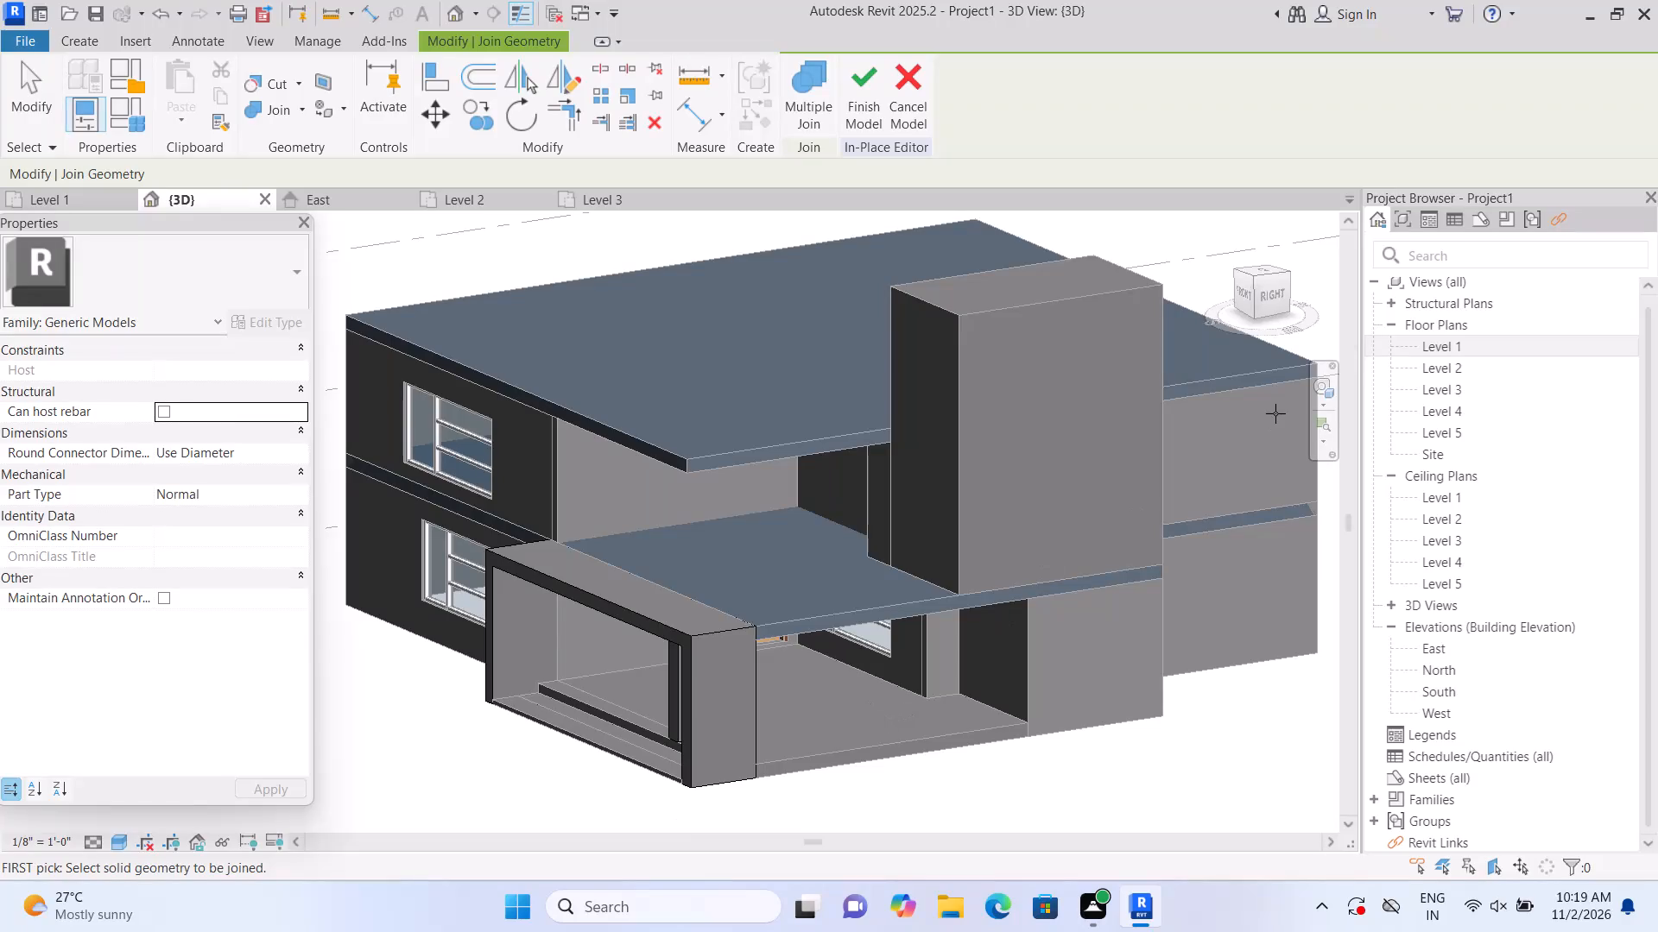
From the front view, start a new extrusion using the upper-storey front wall's face as its work plane.
left_click(1248, 300)
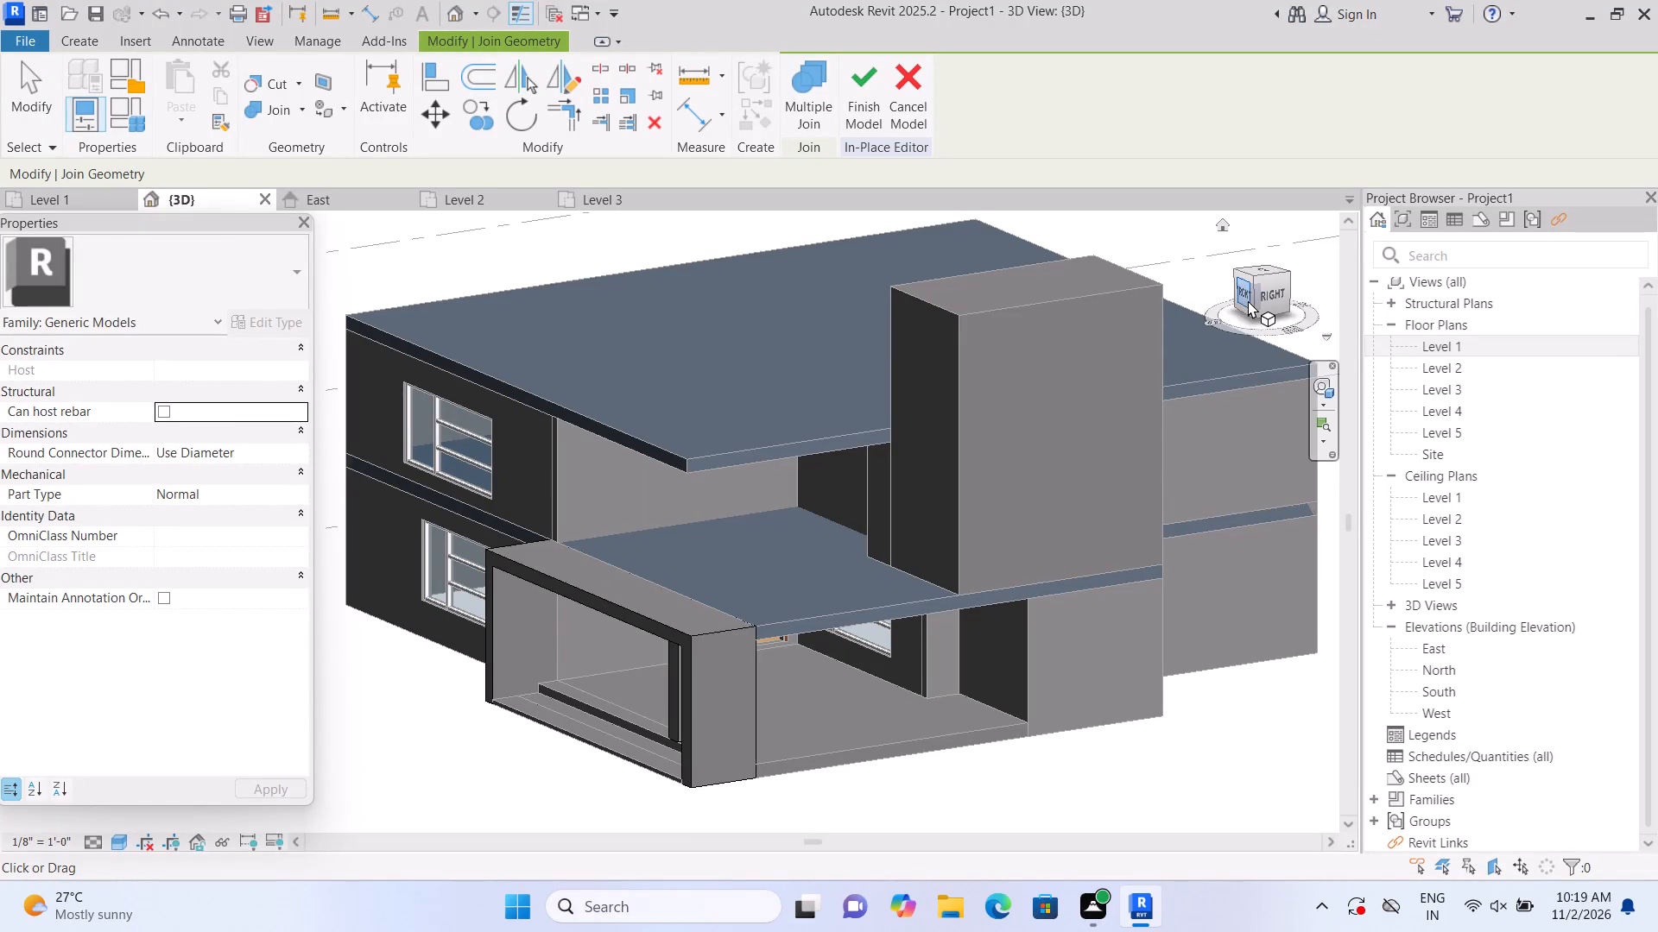
scroll(488, 588, "up", 6)
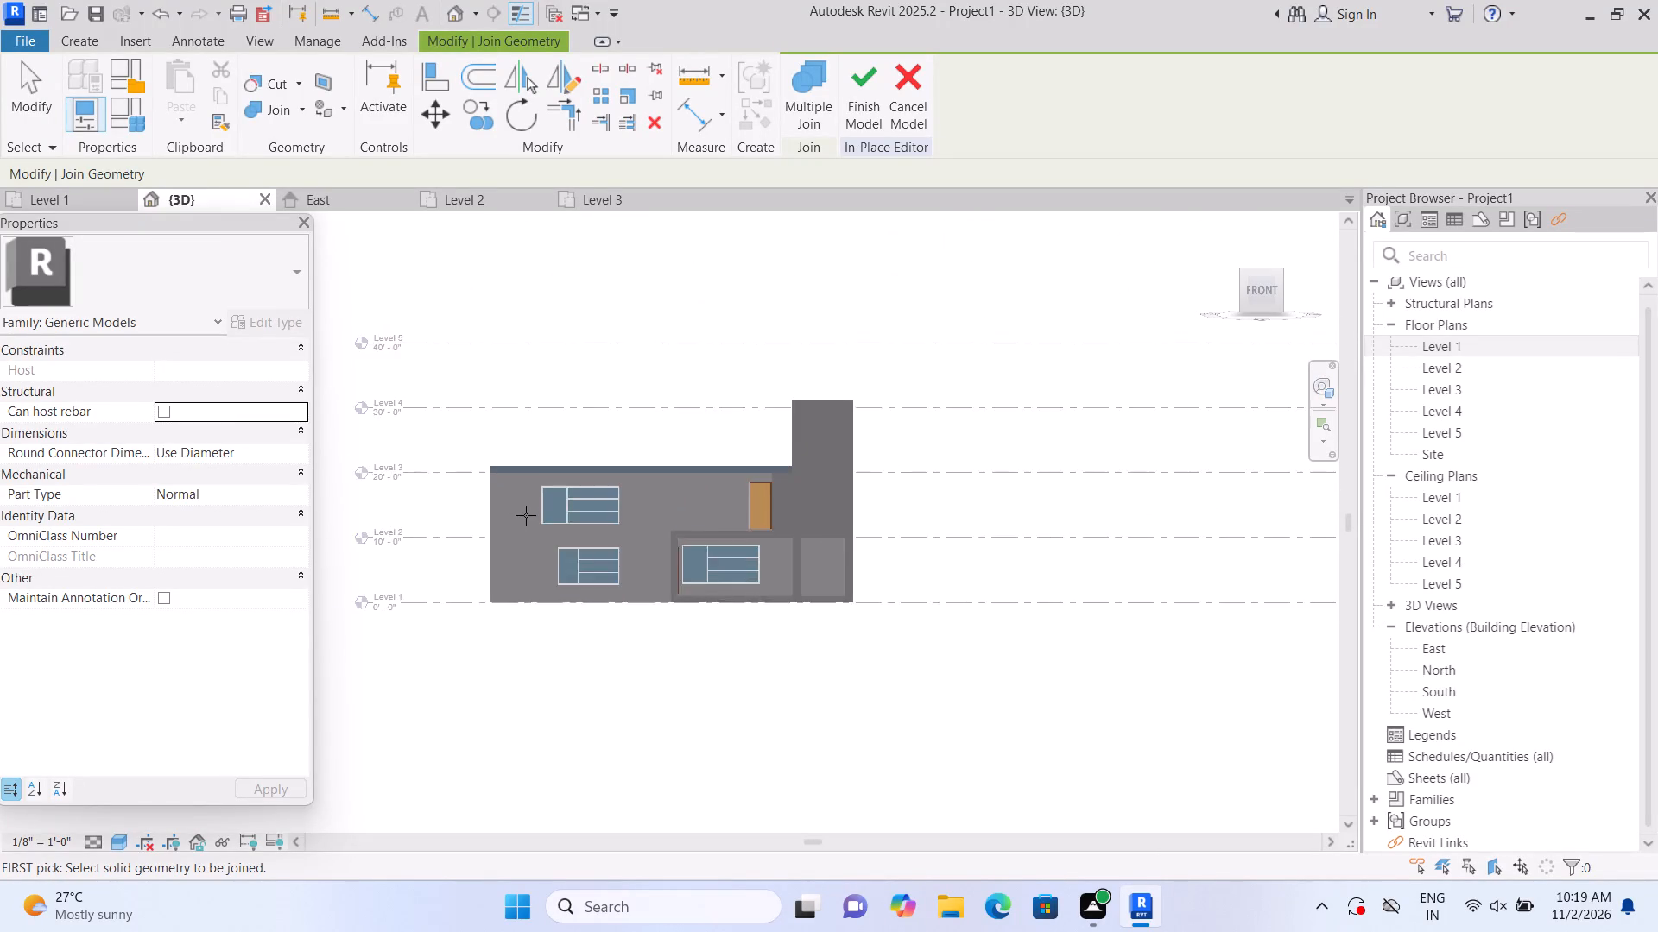
scroll(526, 515, "up", 3)
middle_click_drag(536, 561, 532, 659)
scroll(532, 659, "up", 1)
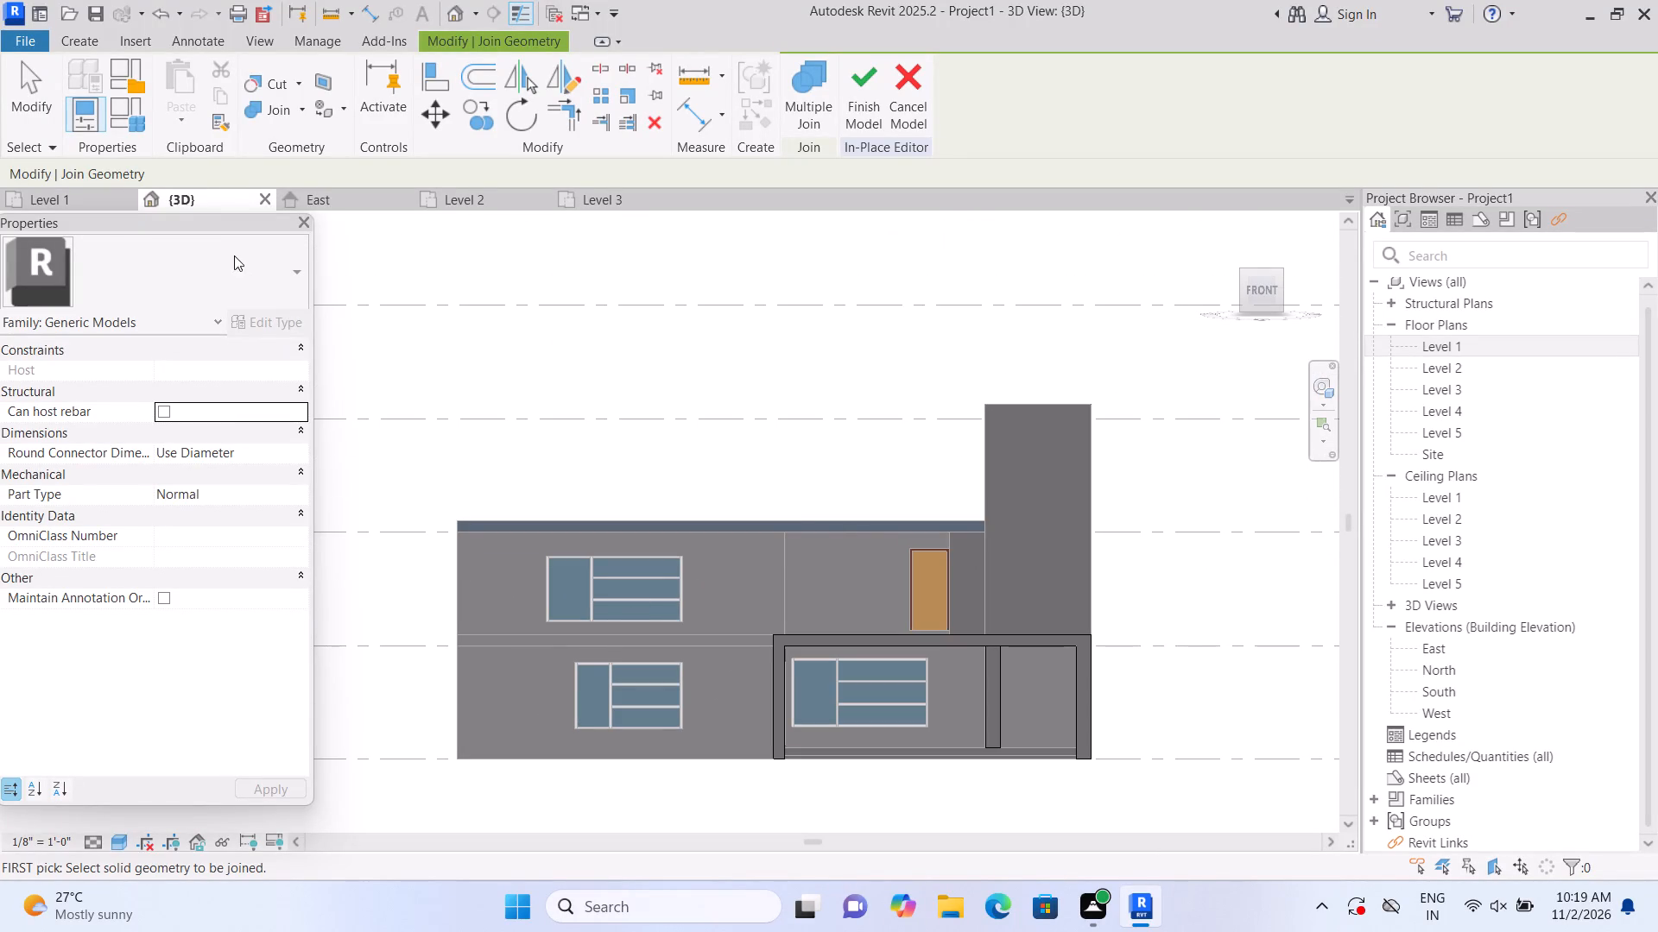
left_click(90, 40)
left_click(184, 74)
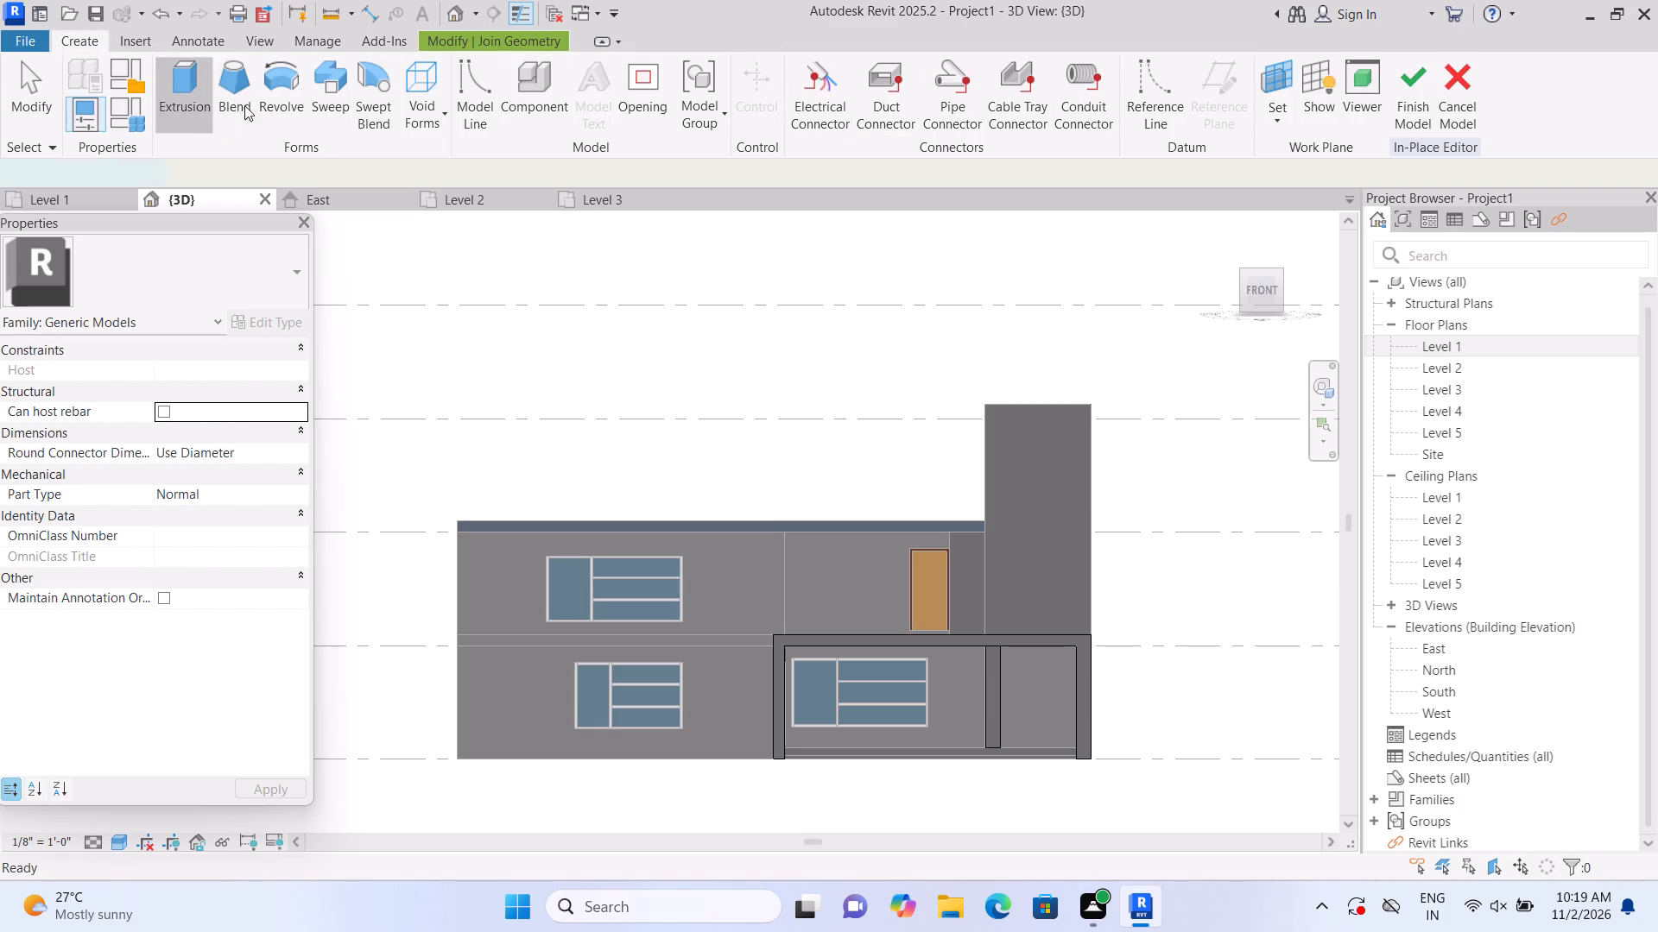
left_click(1116, 122)
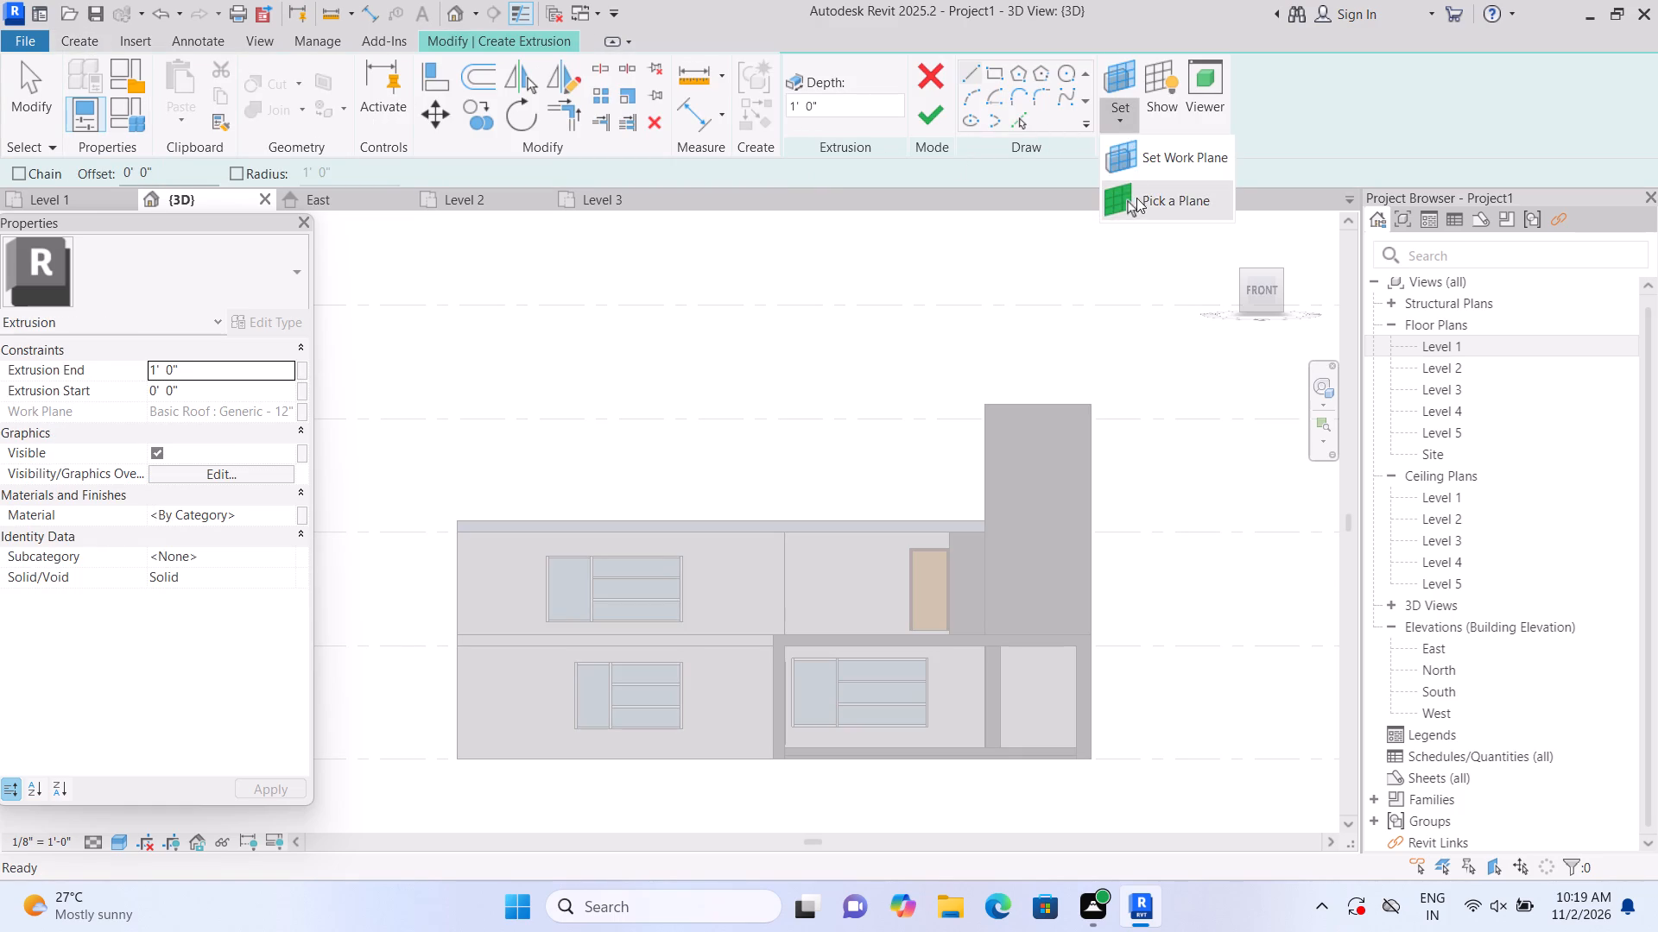
left_click(1138, 200)
scroll(698, 695, "up", 1)
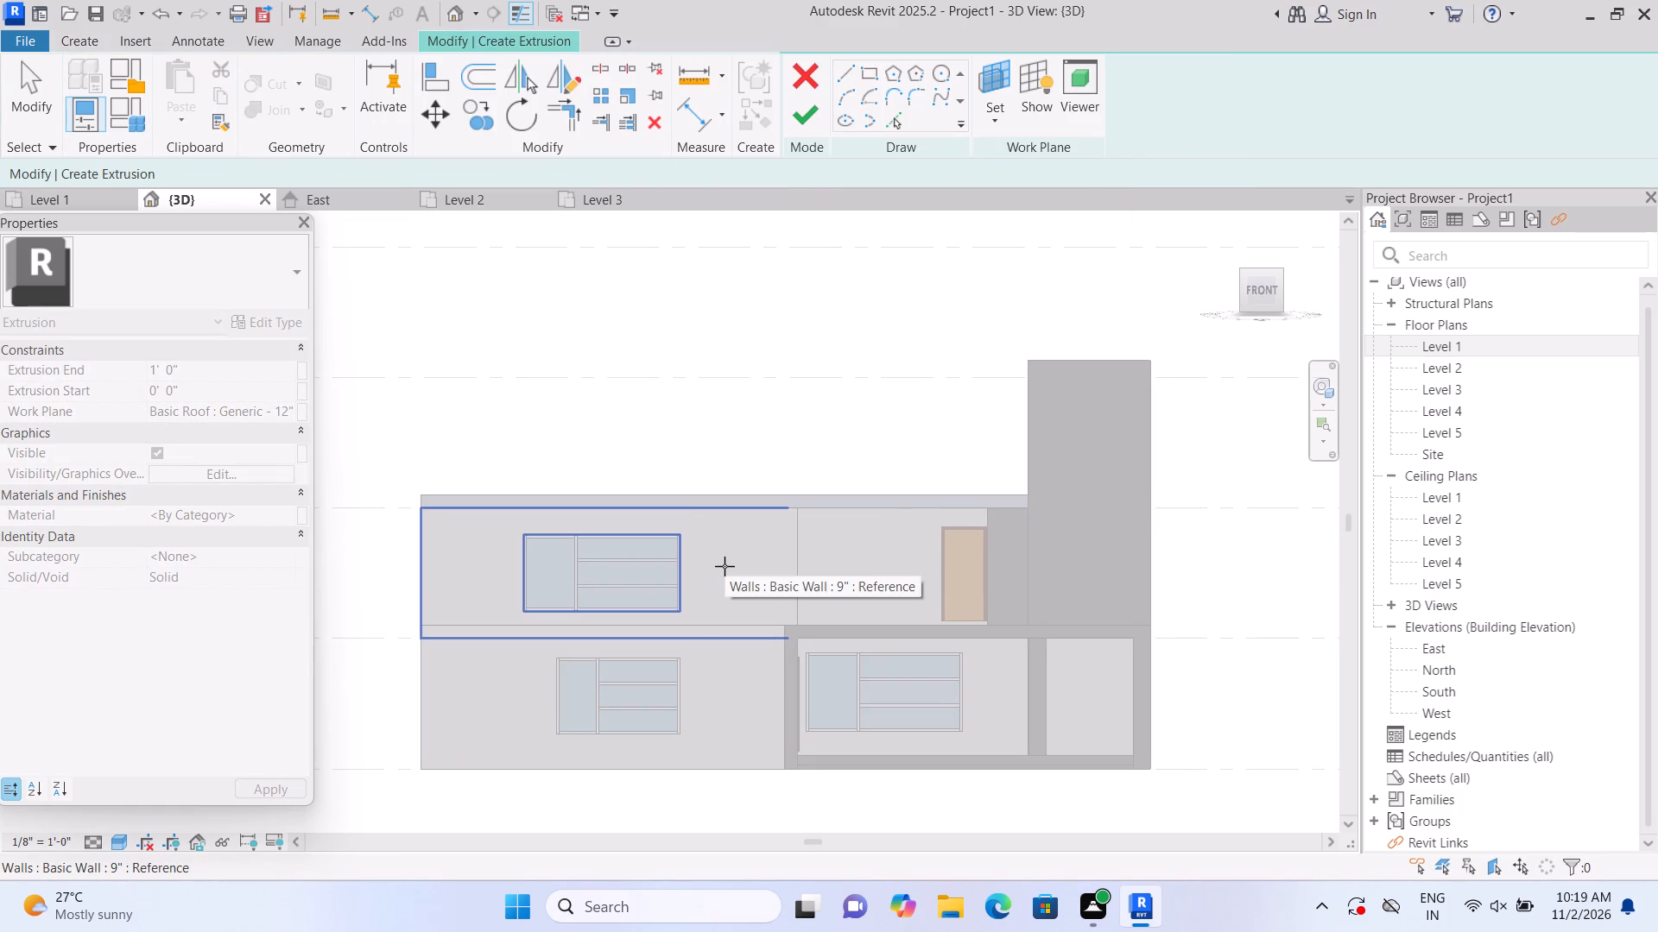
middle_click_drag(734, 572, 826, 580)
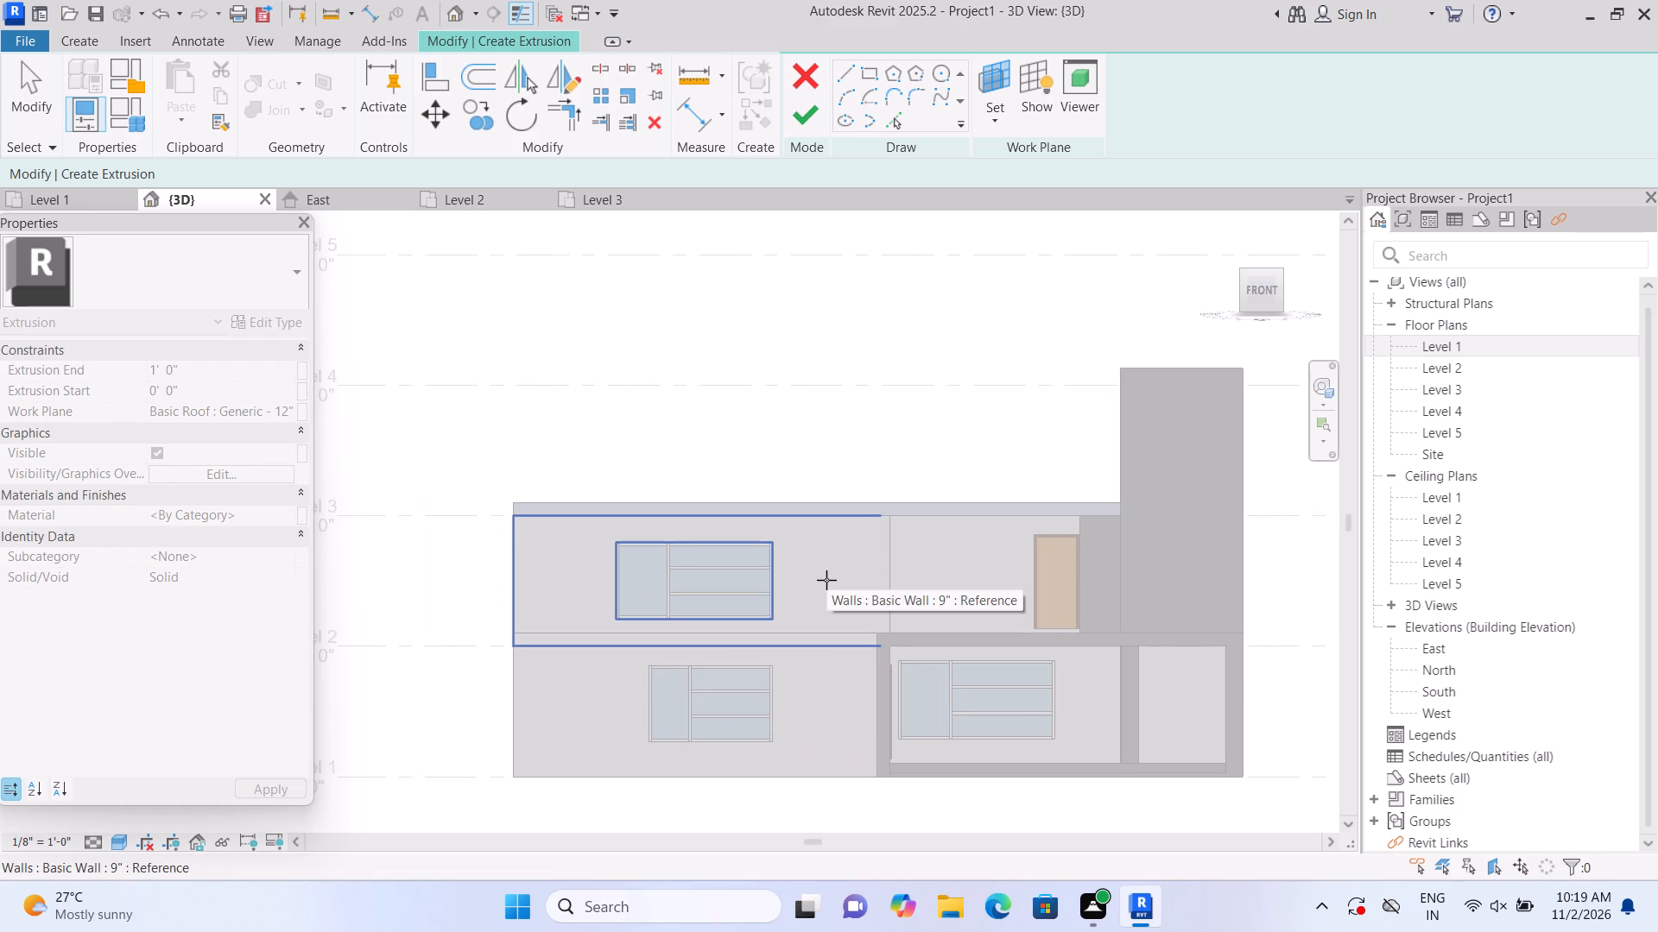
left_click(826, 580)
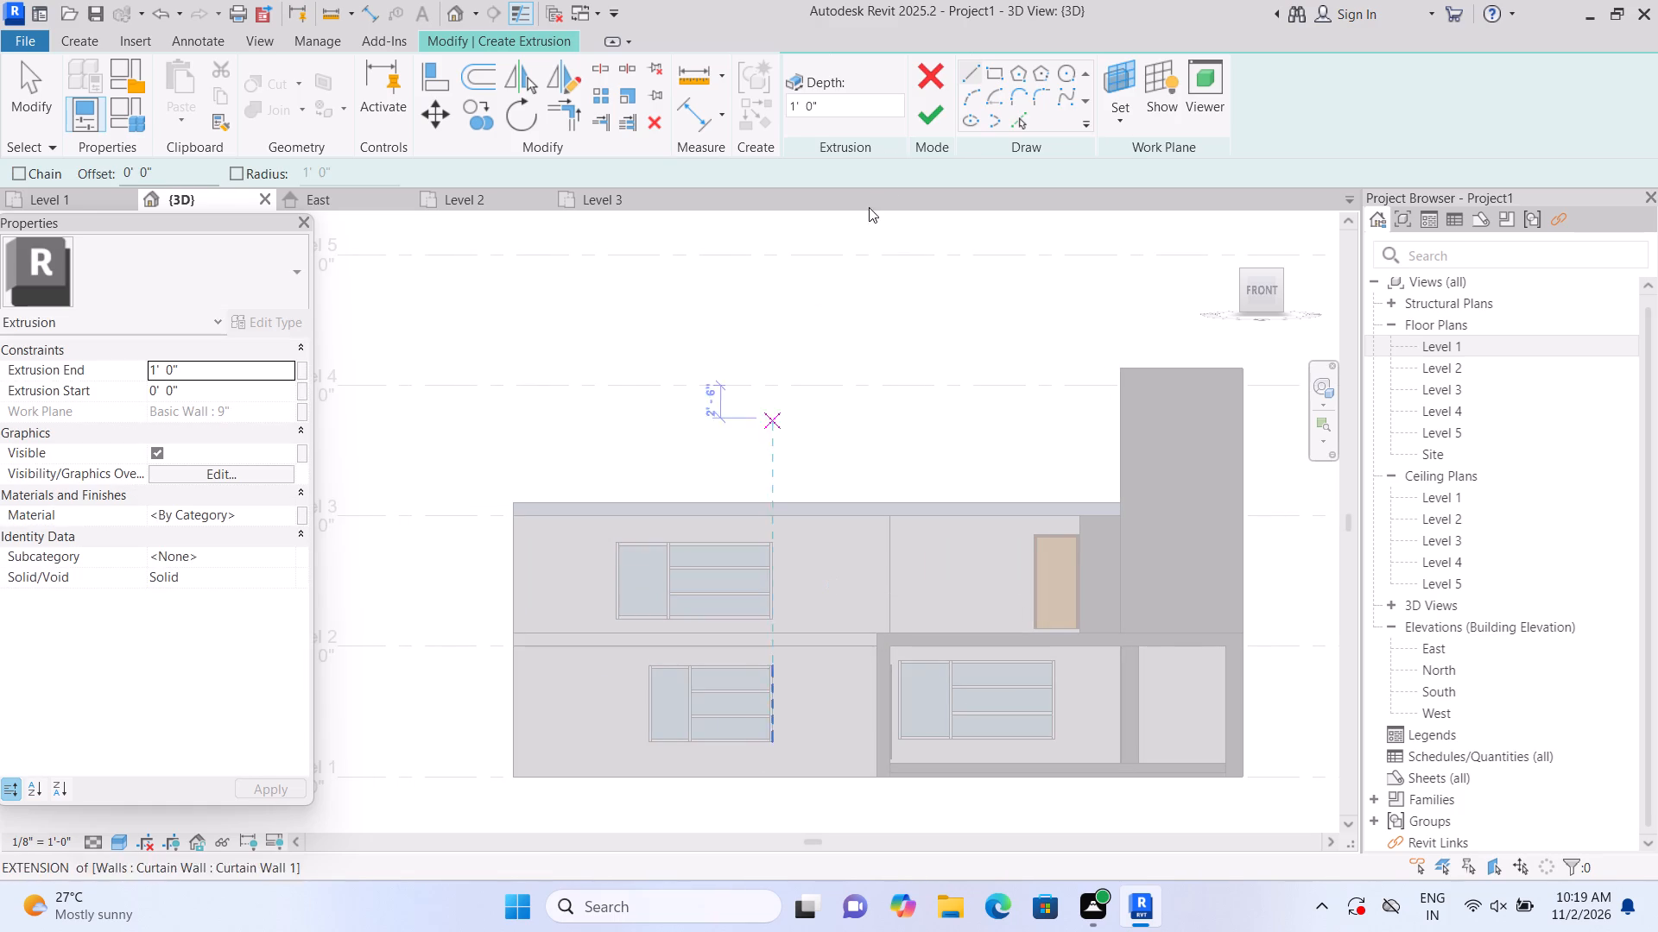
Sketch a rectangle about 1' 3" wide and 11' high from the roof's outer top corner down to Level 2, and extrude it 1' 0".
left_click(997, 78)
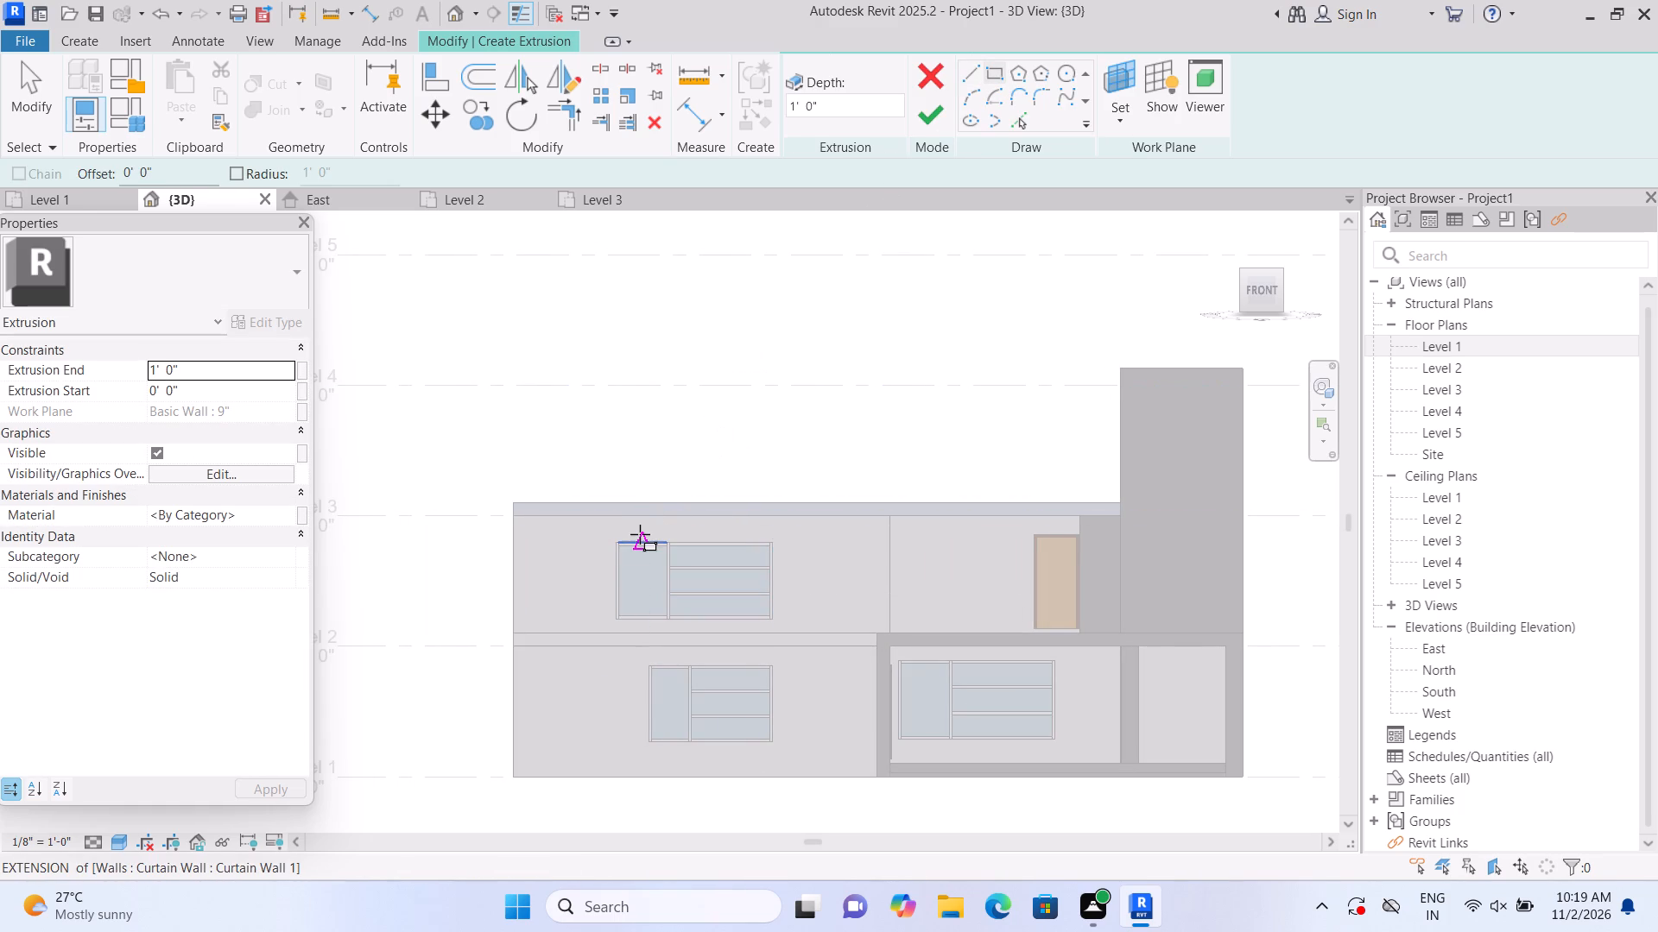
middle_click_drag(522, 577, 522, 522)
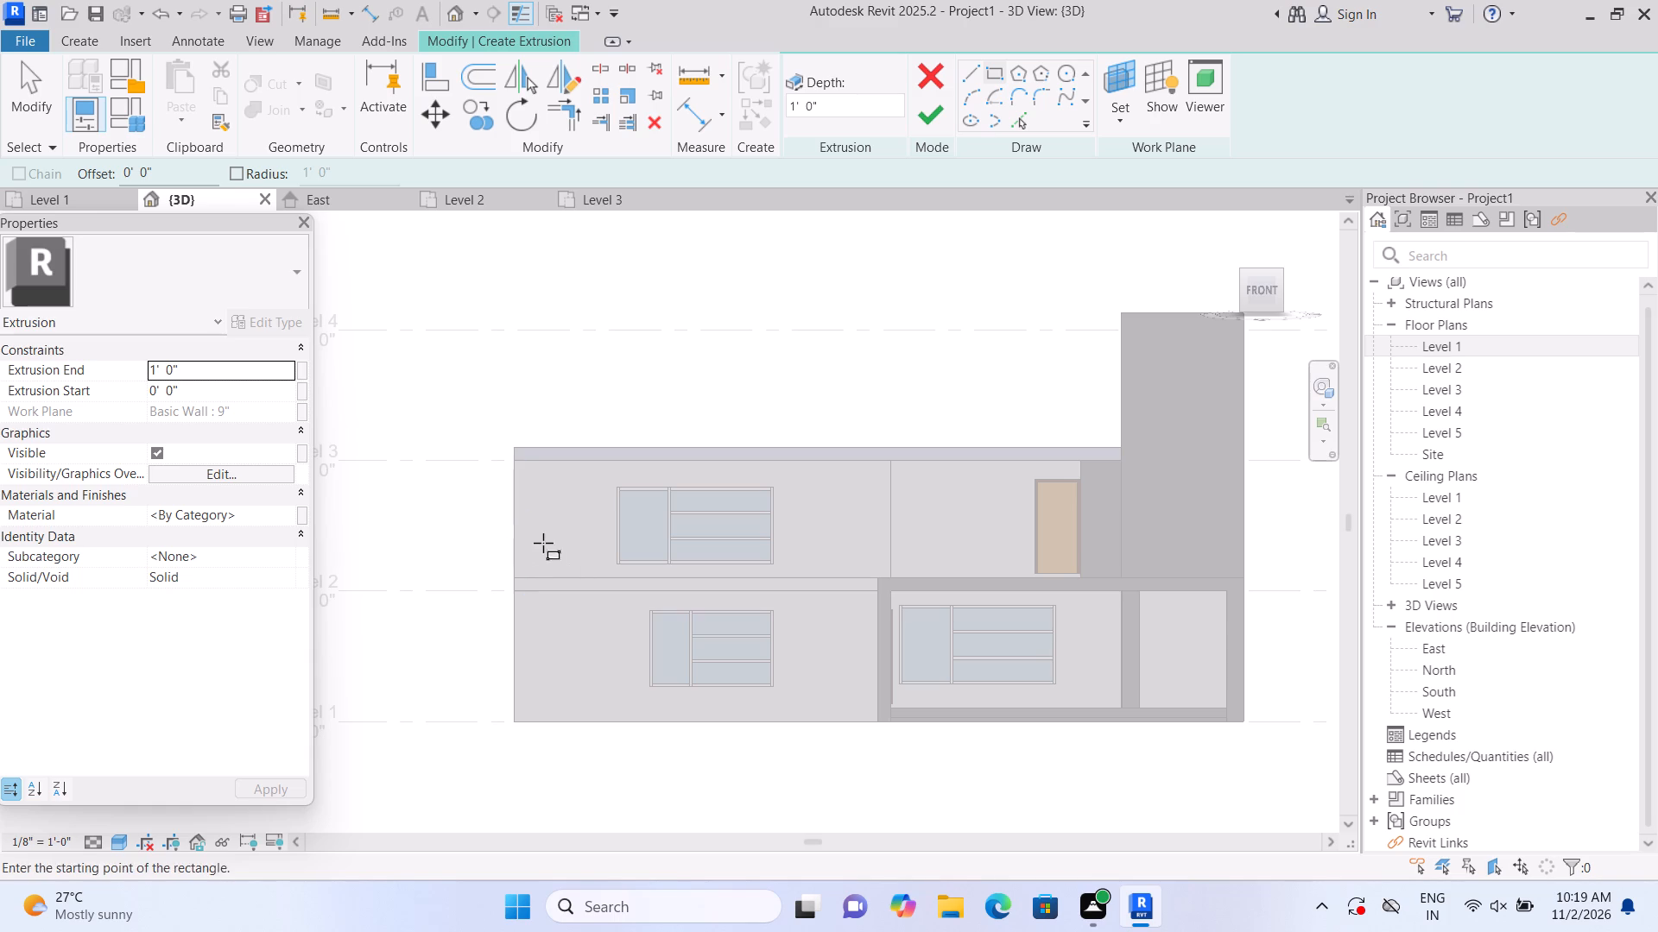
middle_click_drag(518, 511, 478, 458)
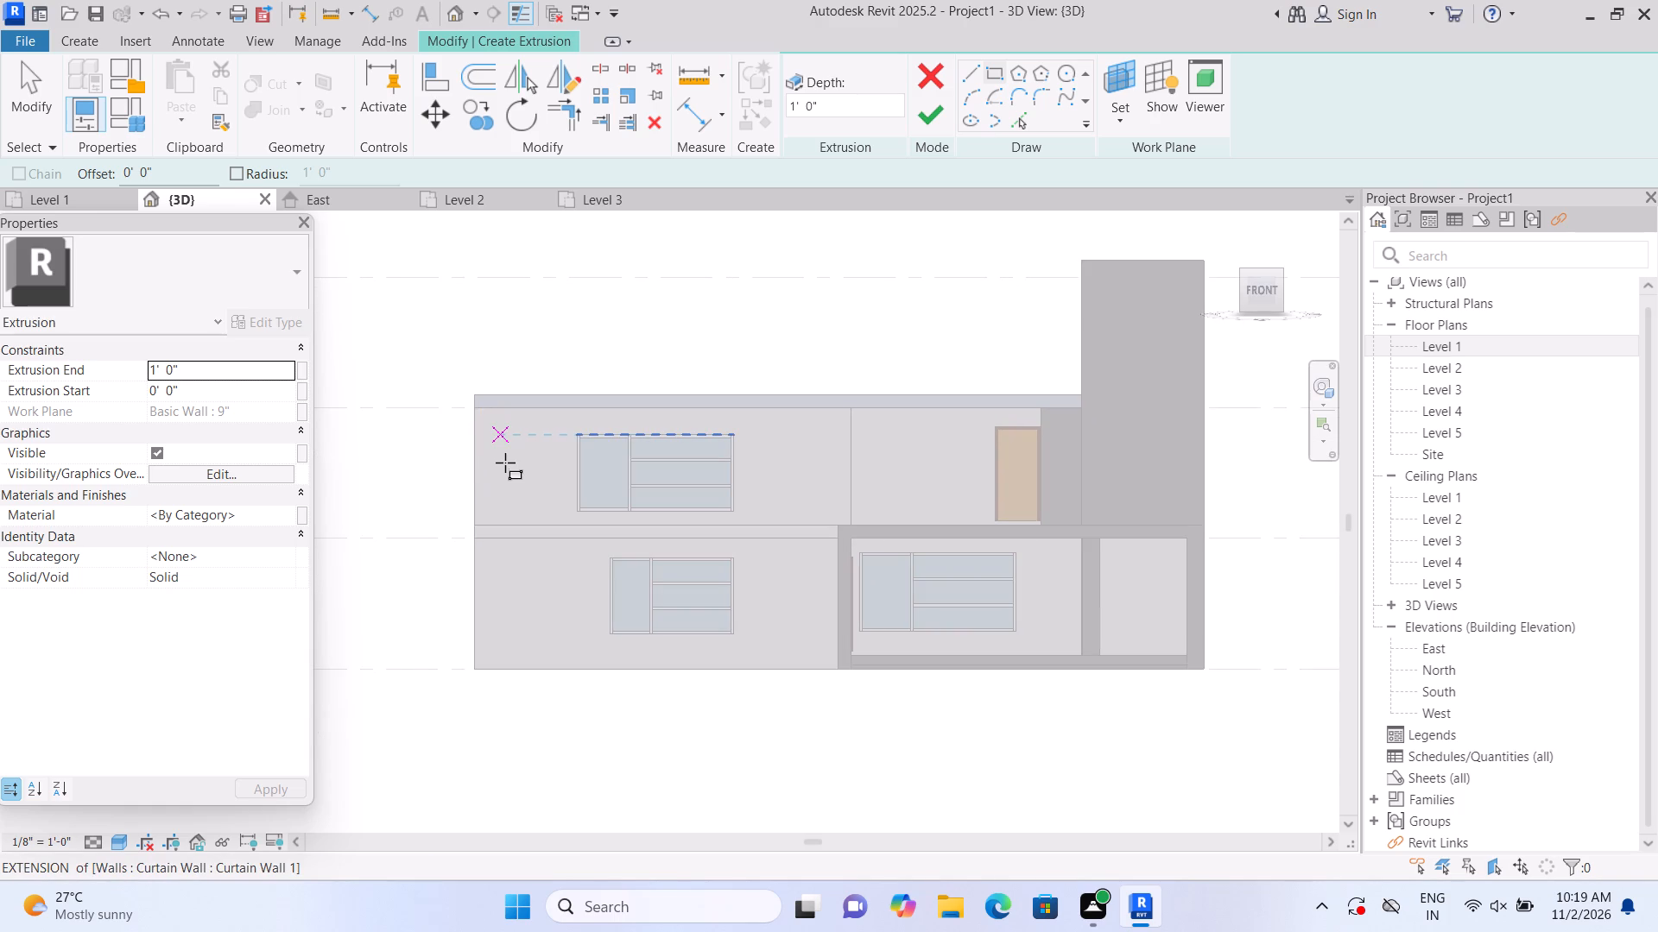
middle_click(548, 504)
scroll(548, 504, "up", 1)
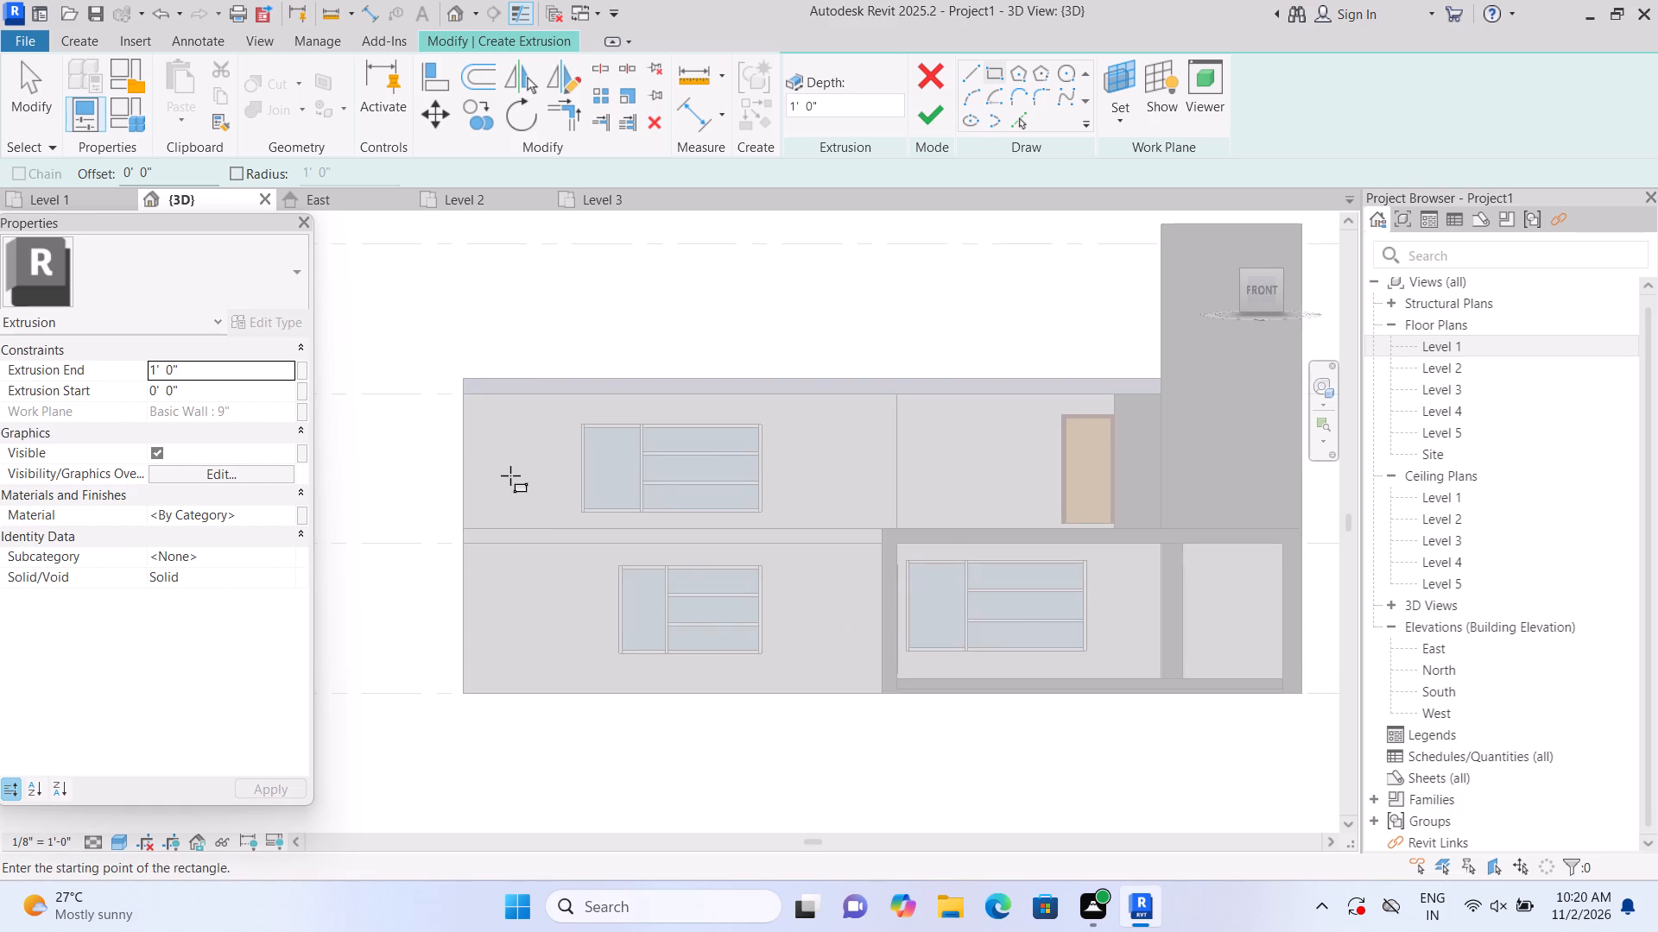
scroll(510, 475, "up", 1)
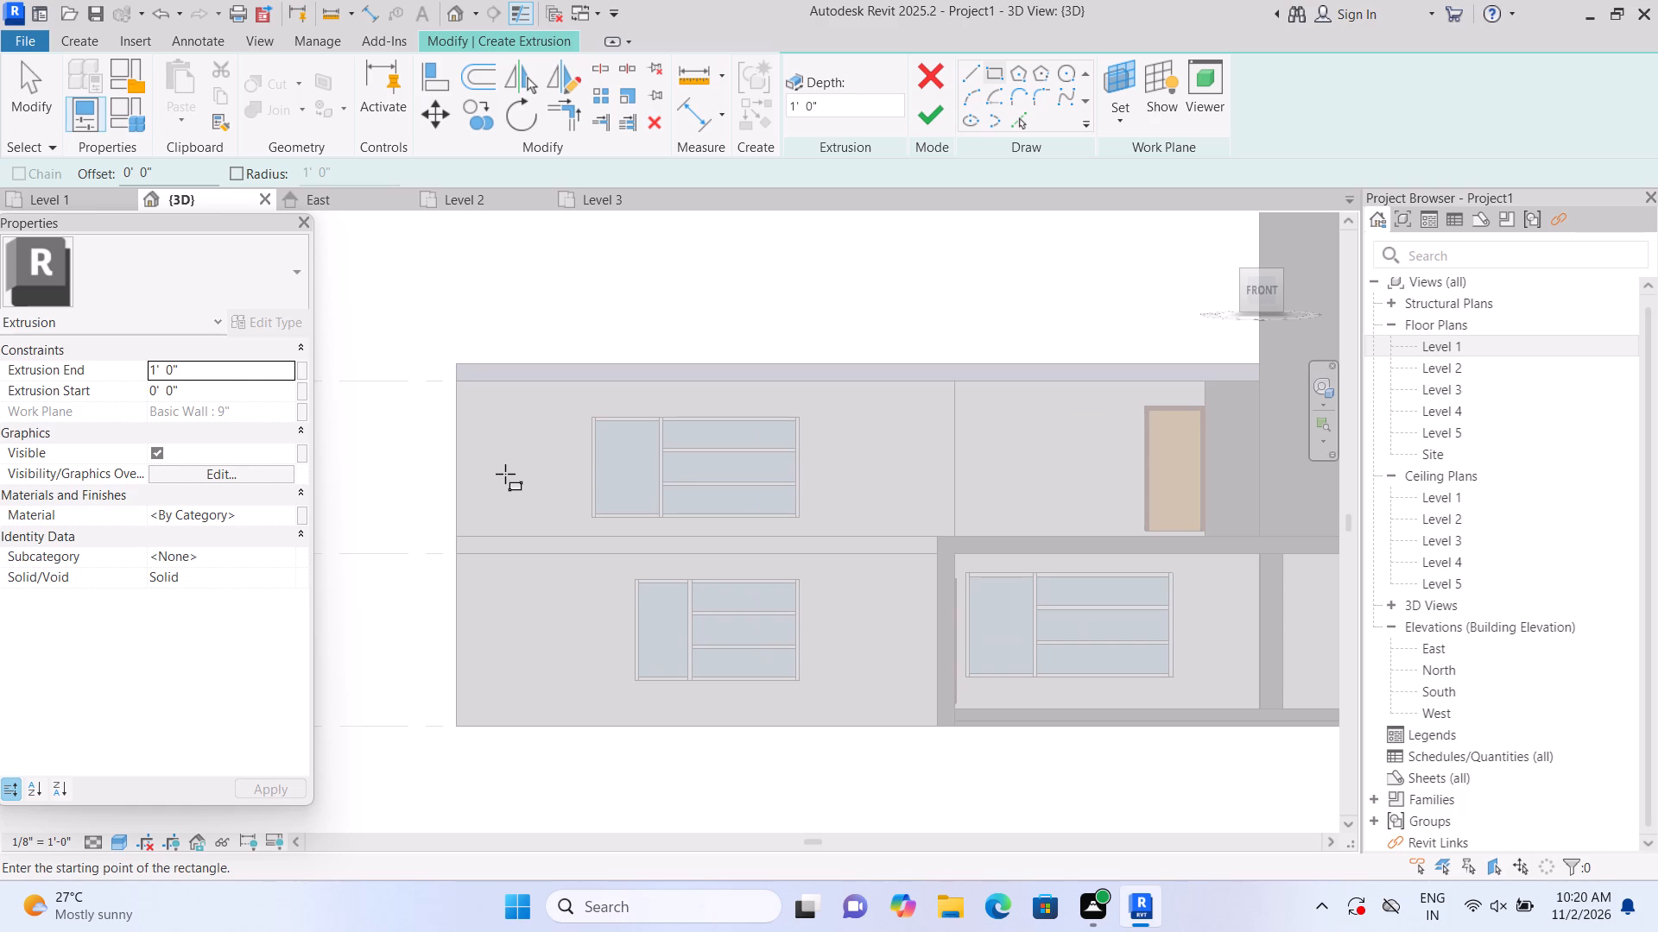
left_click(457, 357)
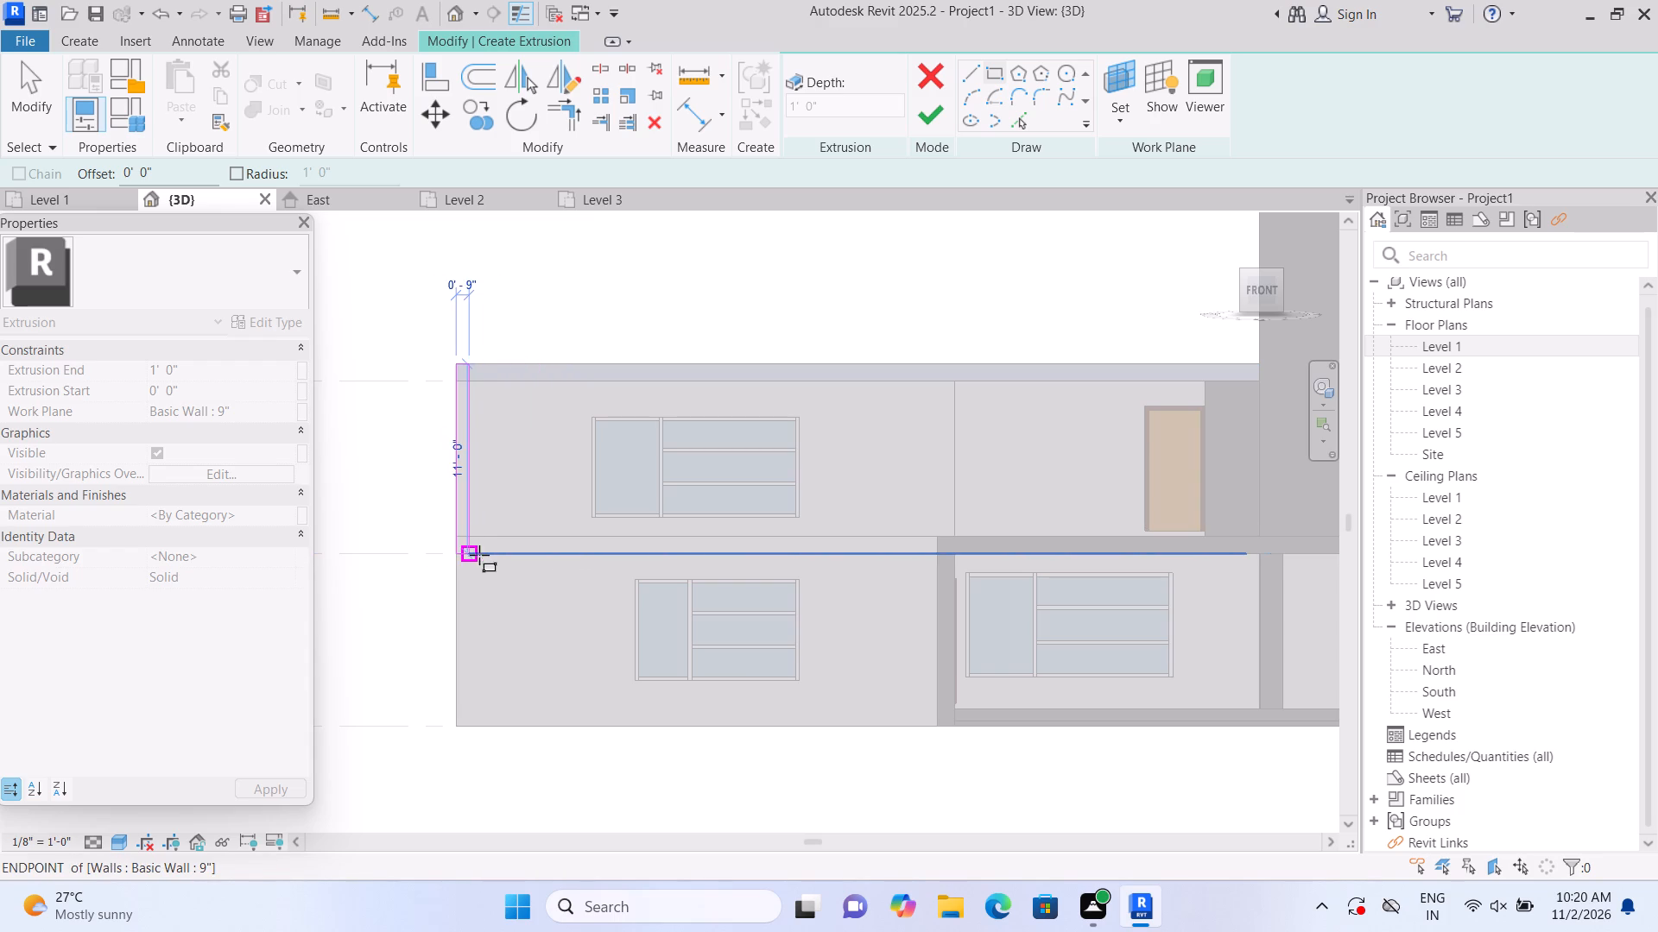
scroll(483, 555, "up", 2)
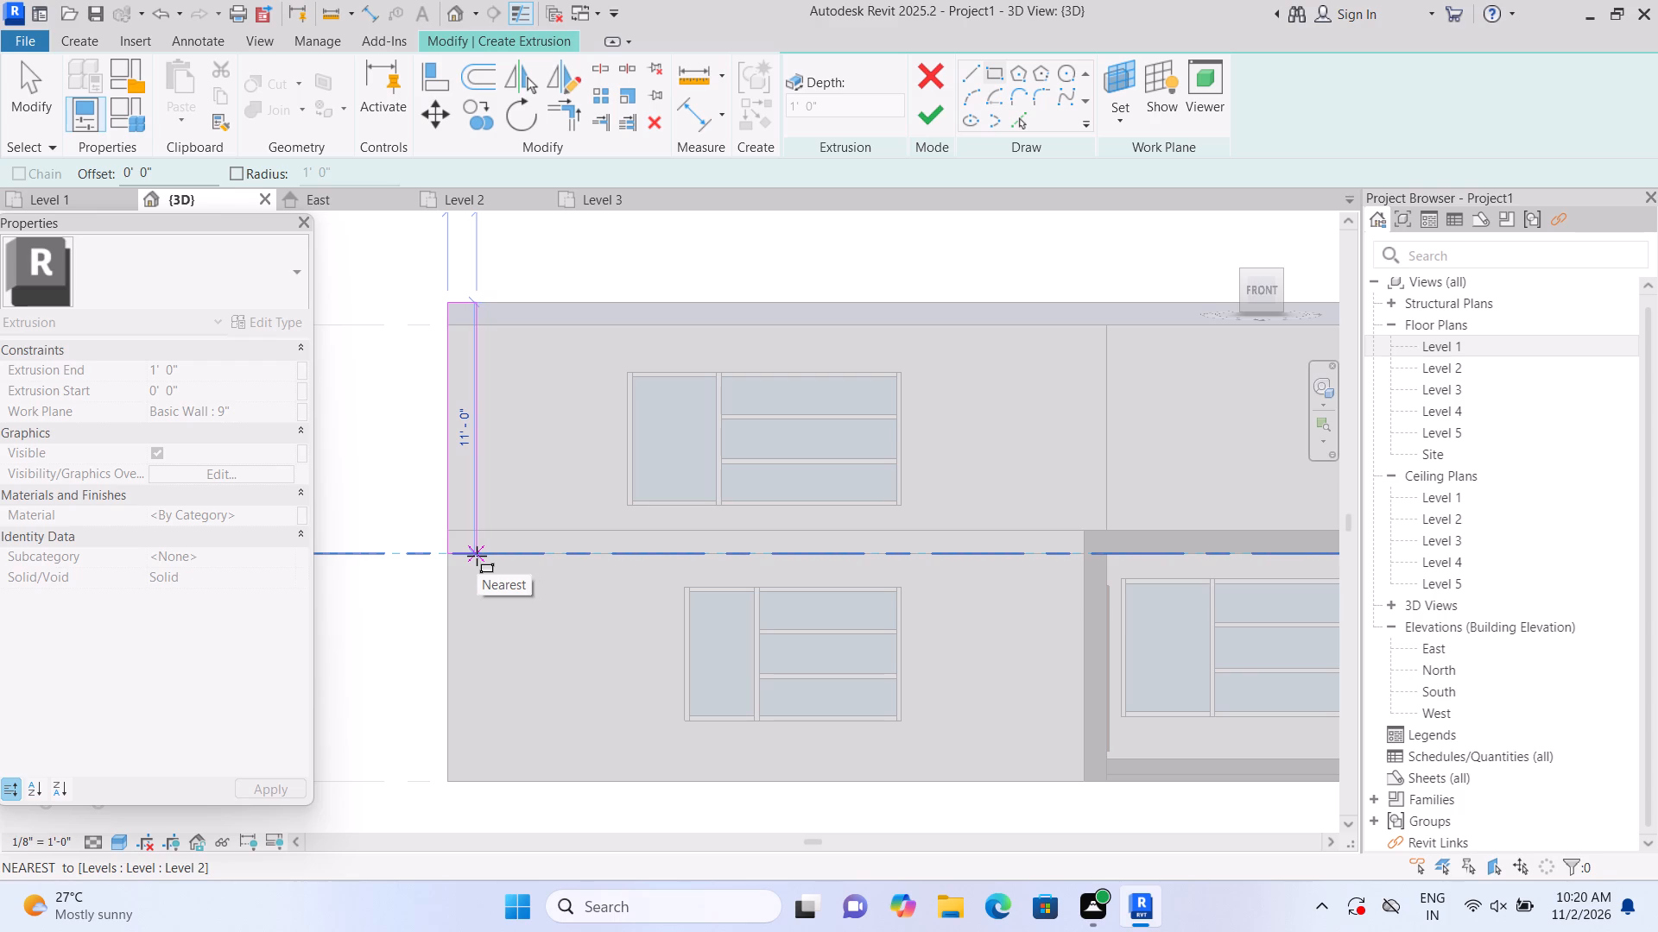
left_click(477, 556)
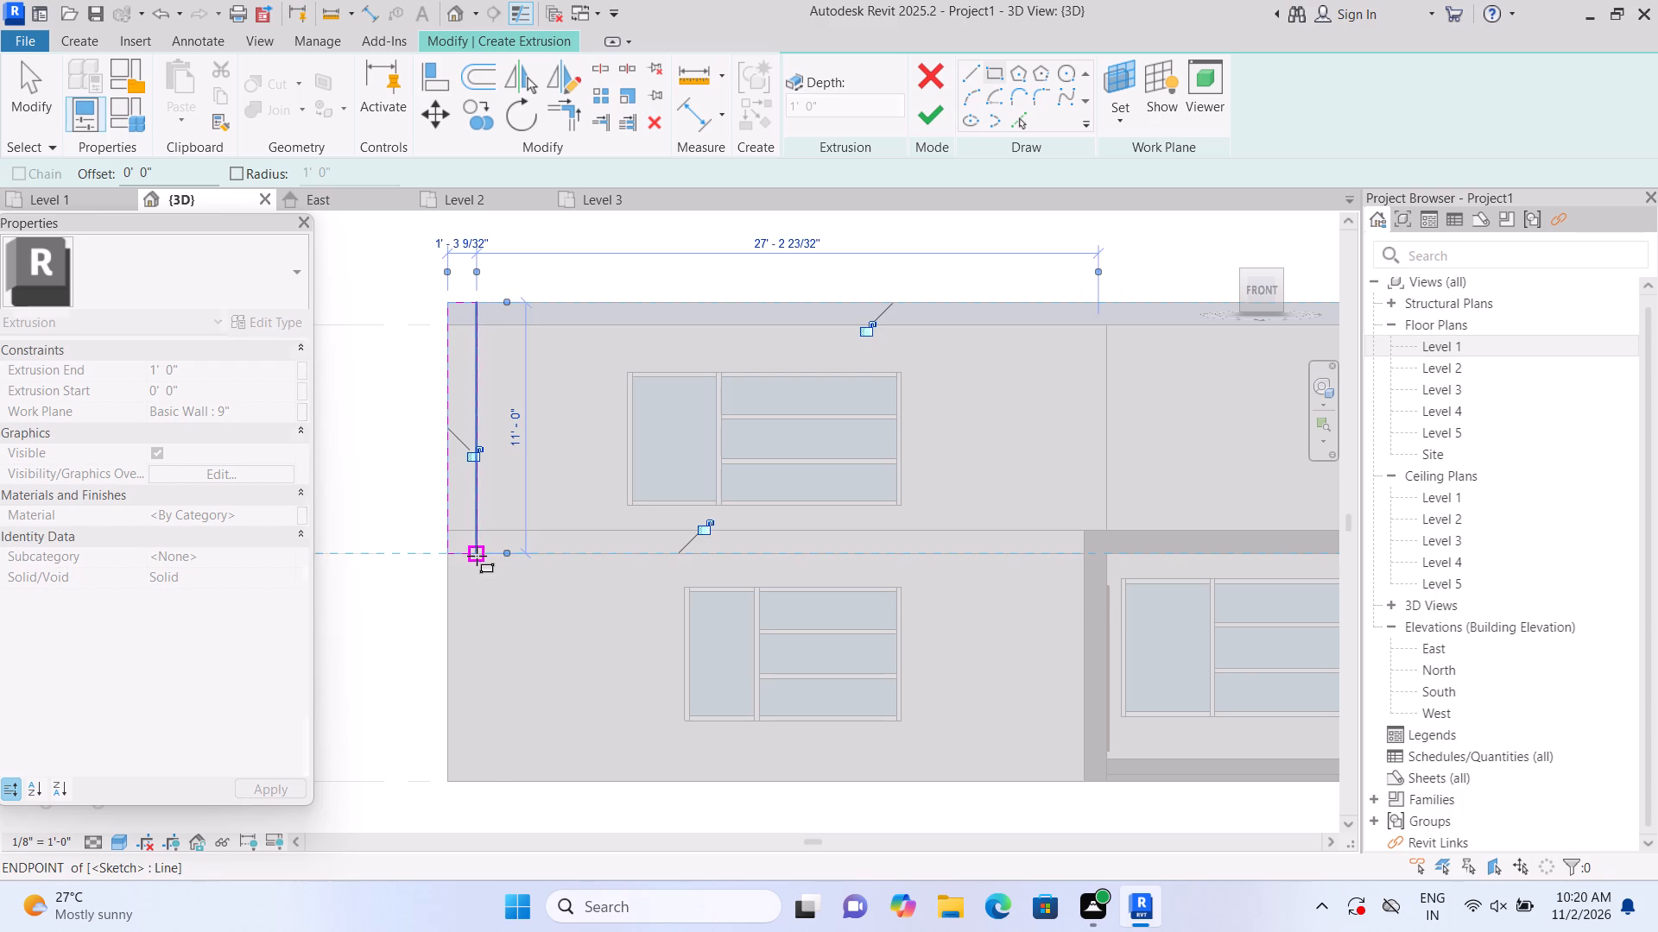
left_click(938, 124)
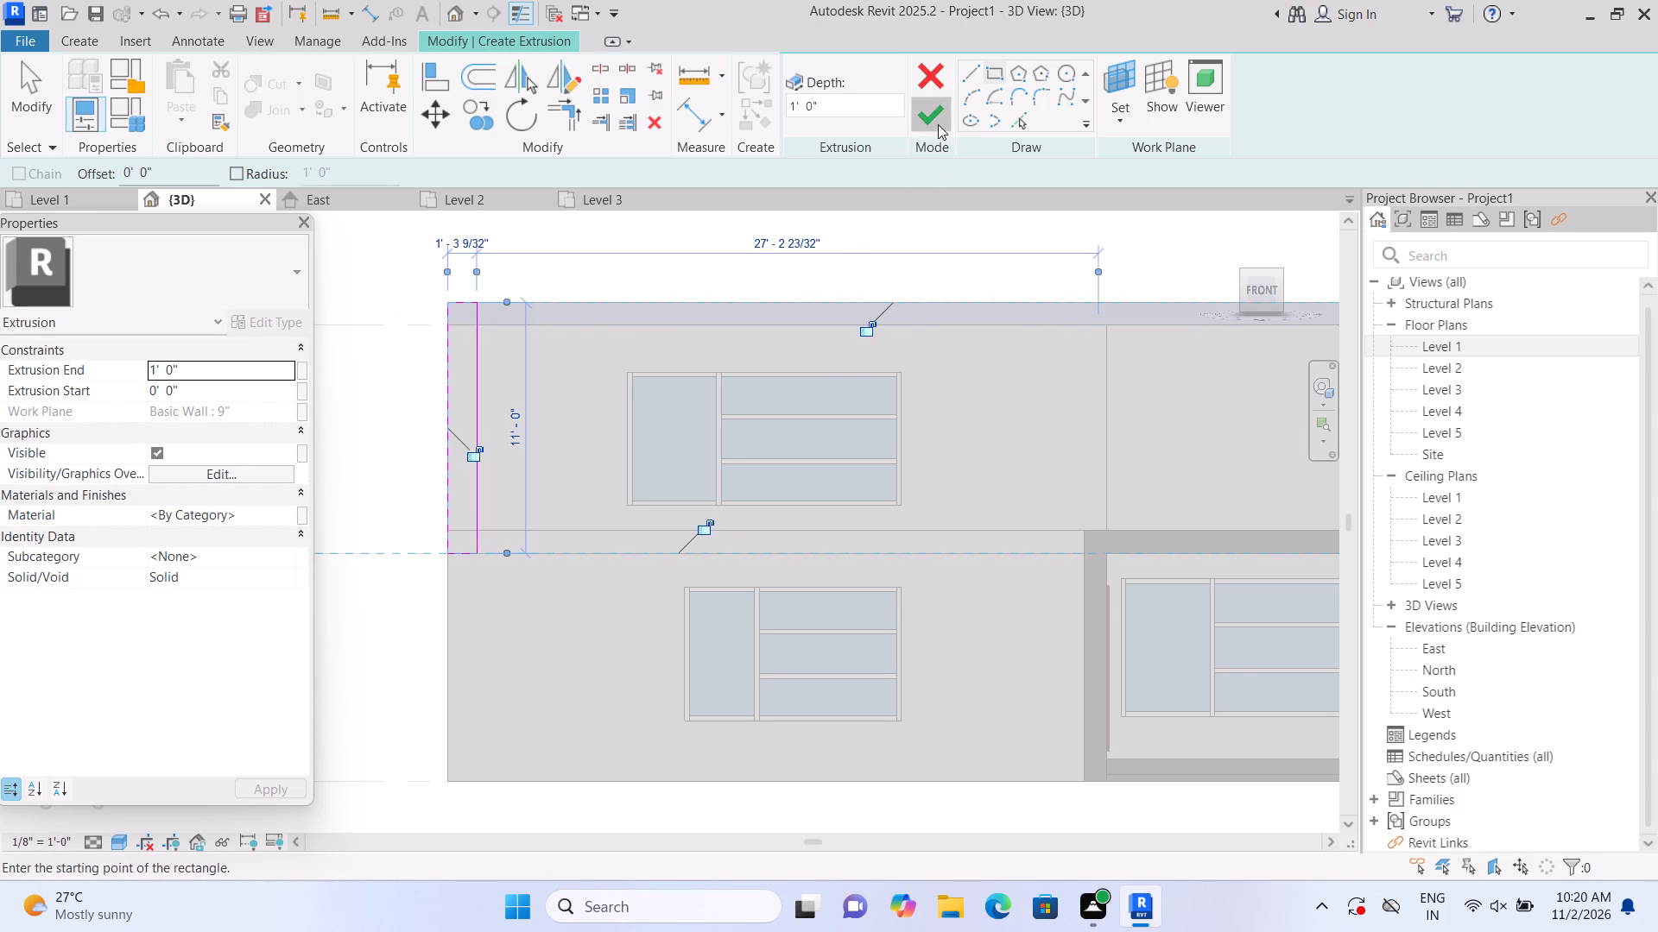
scroll(901, 210, "down", 1)
middle_click_drag(887, 248, 740, 260)
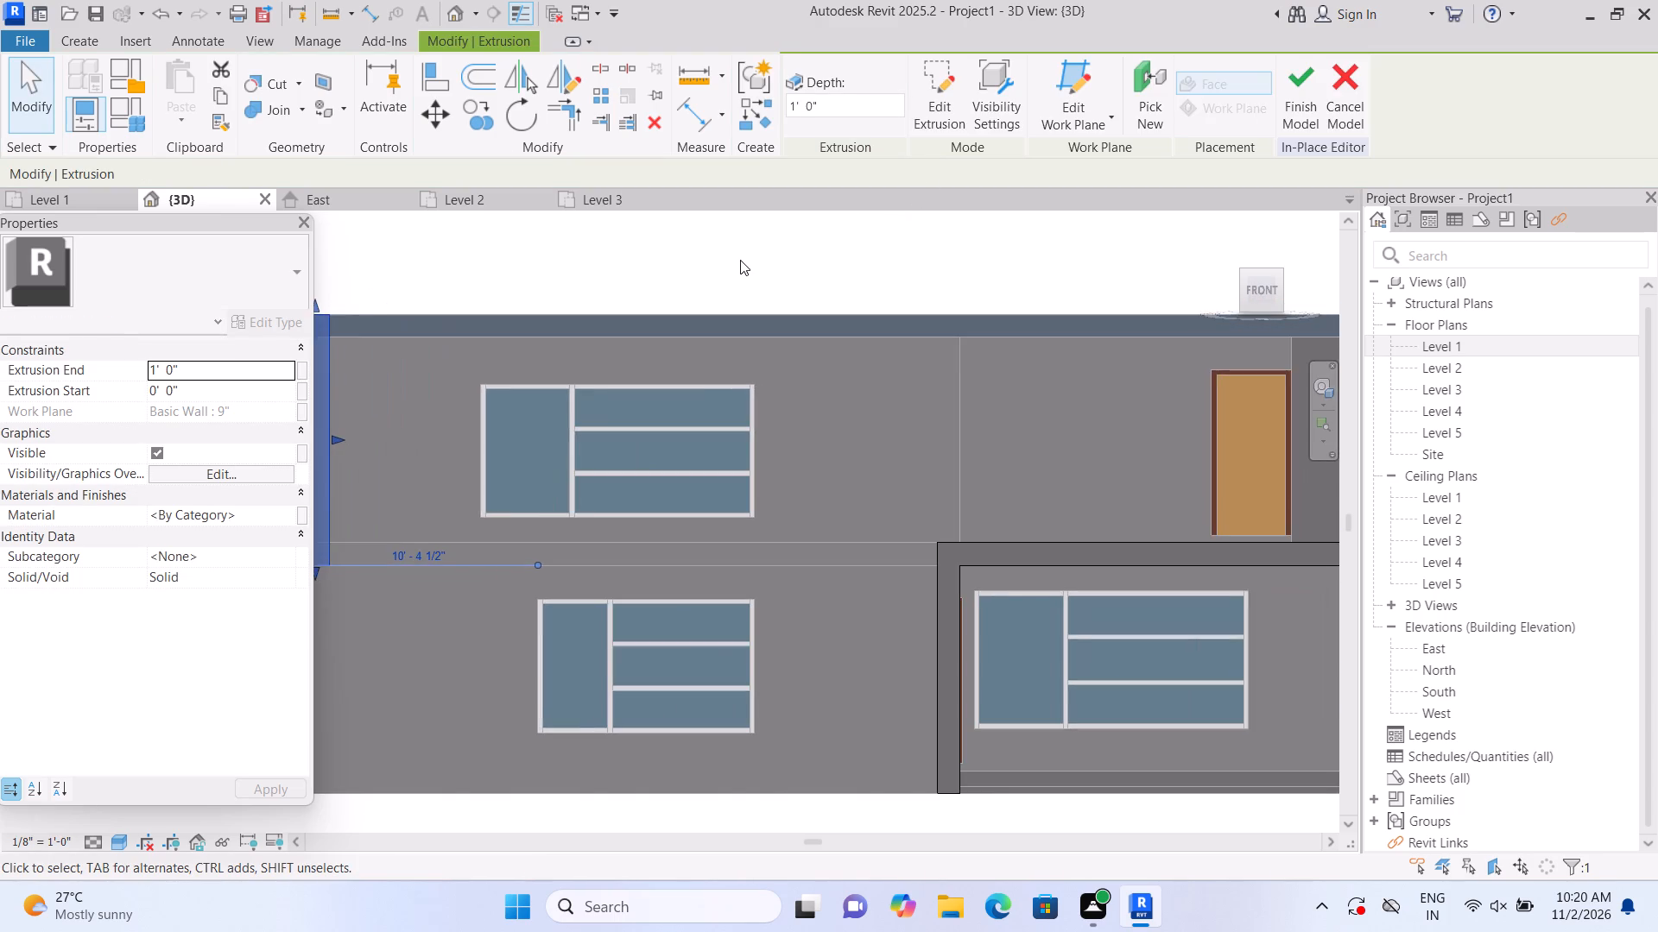
scroll(740, 260, "down", 1)
left_click(742, 258)
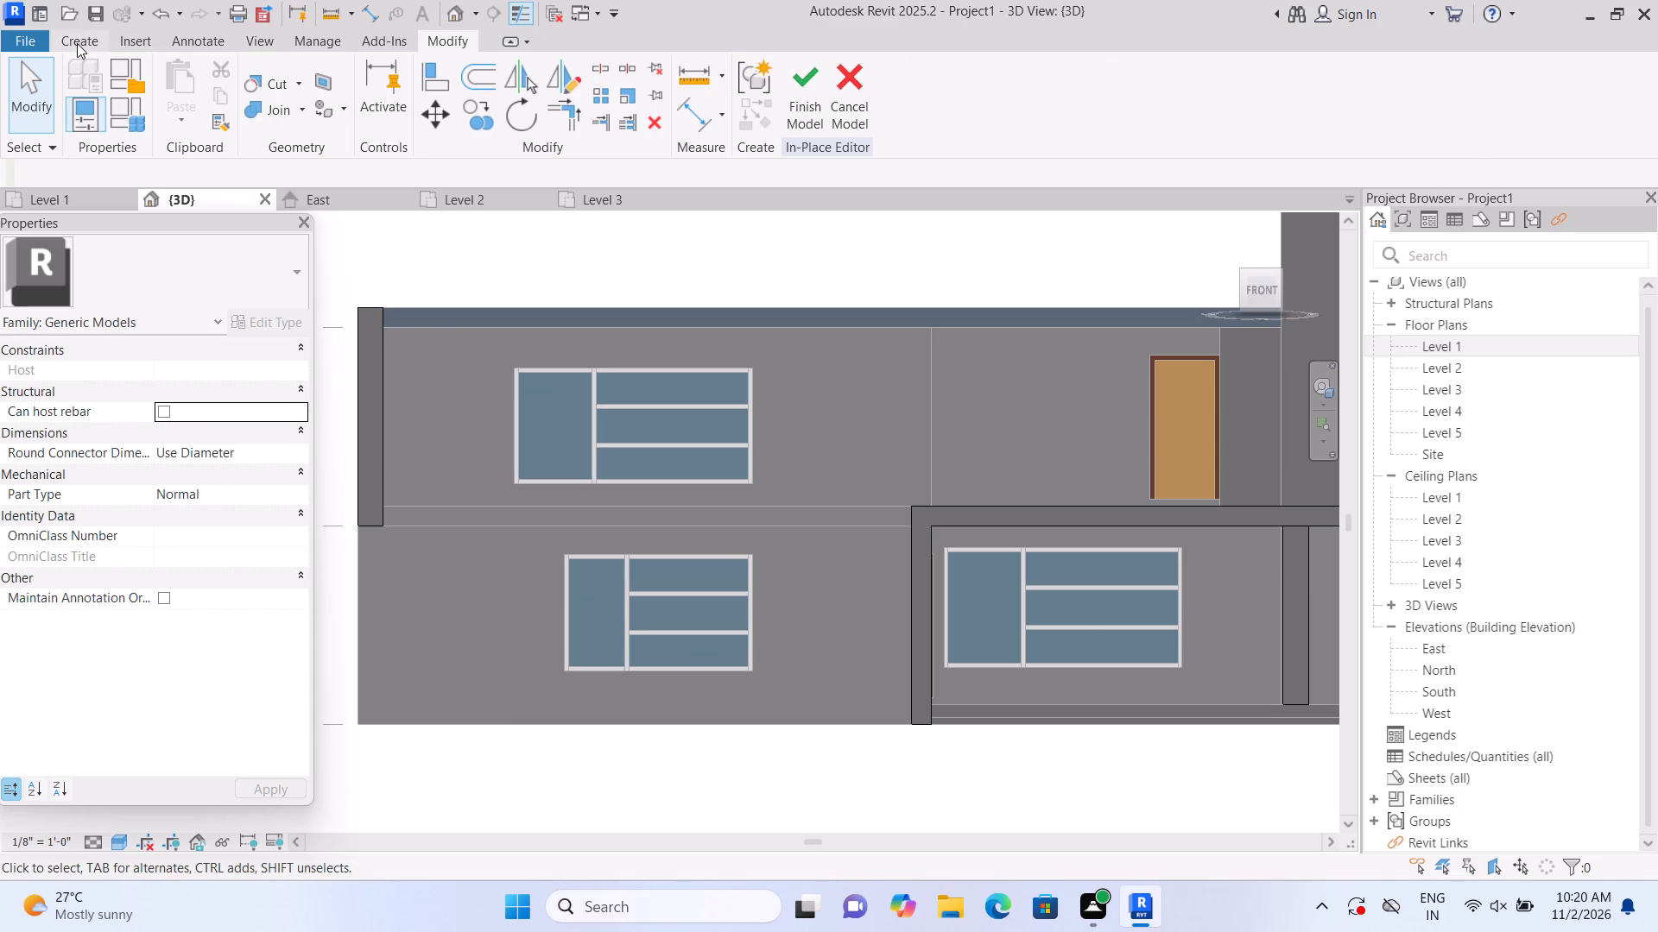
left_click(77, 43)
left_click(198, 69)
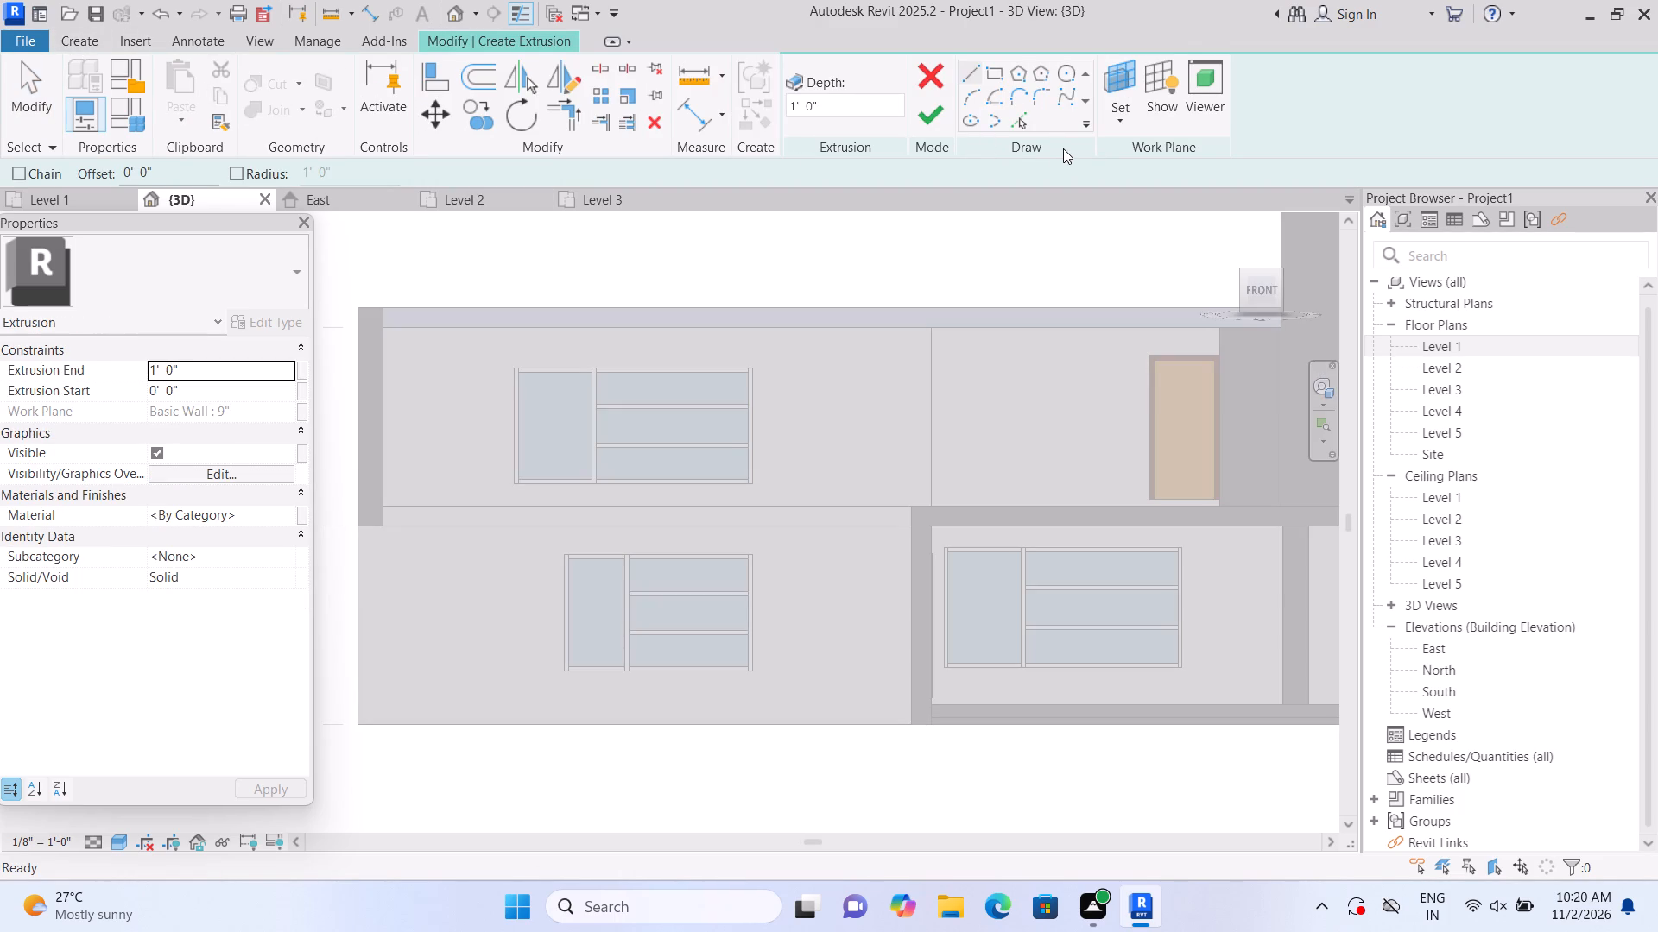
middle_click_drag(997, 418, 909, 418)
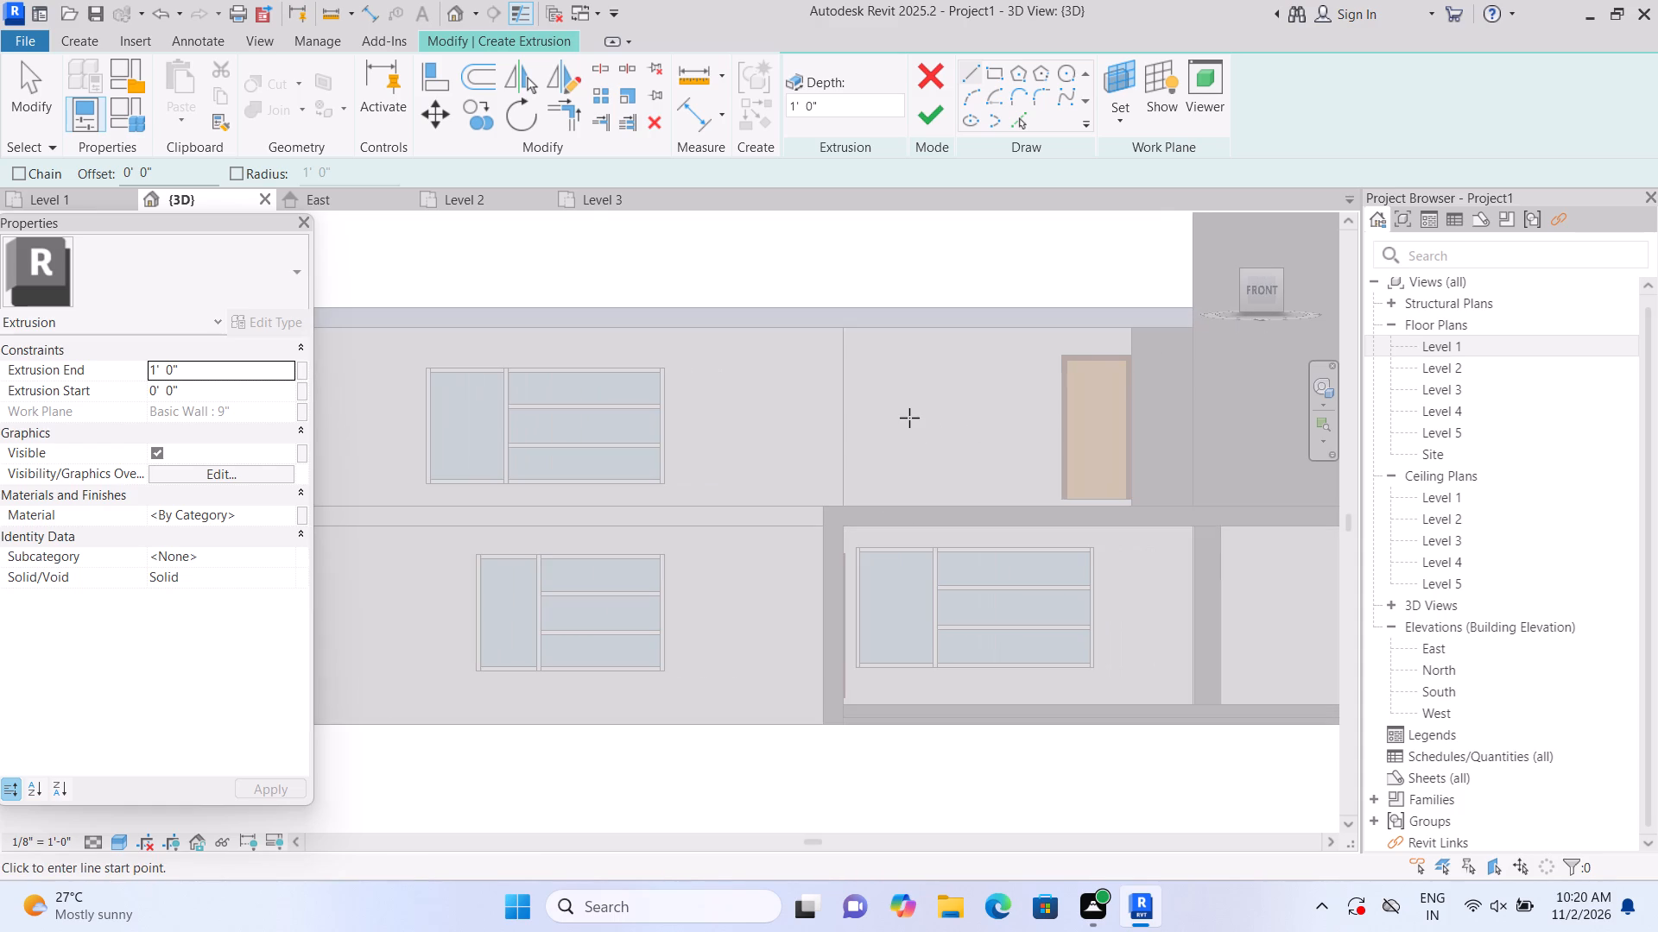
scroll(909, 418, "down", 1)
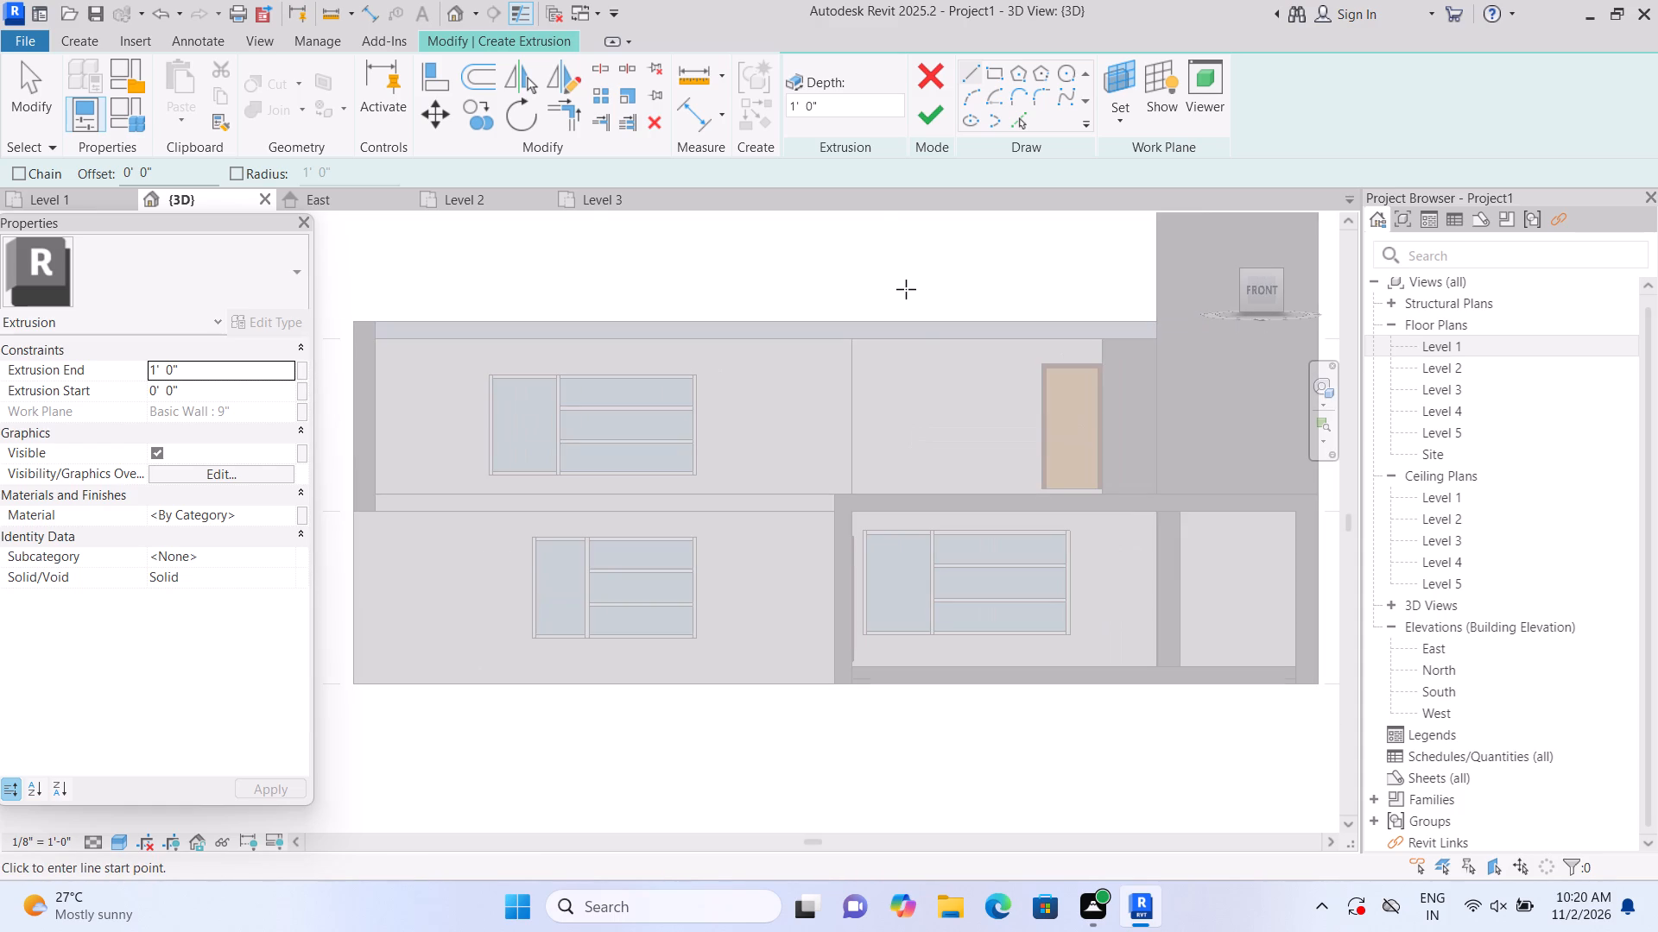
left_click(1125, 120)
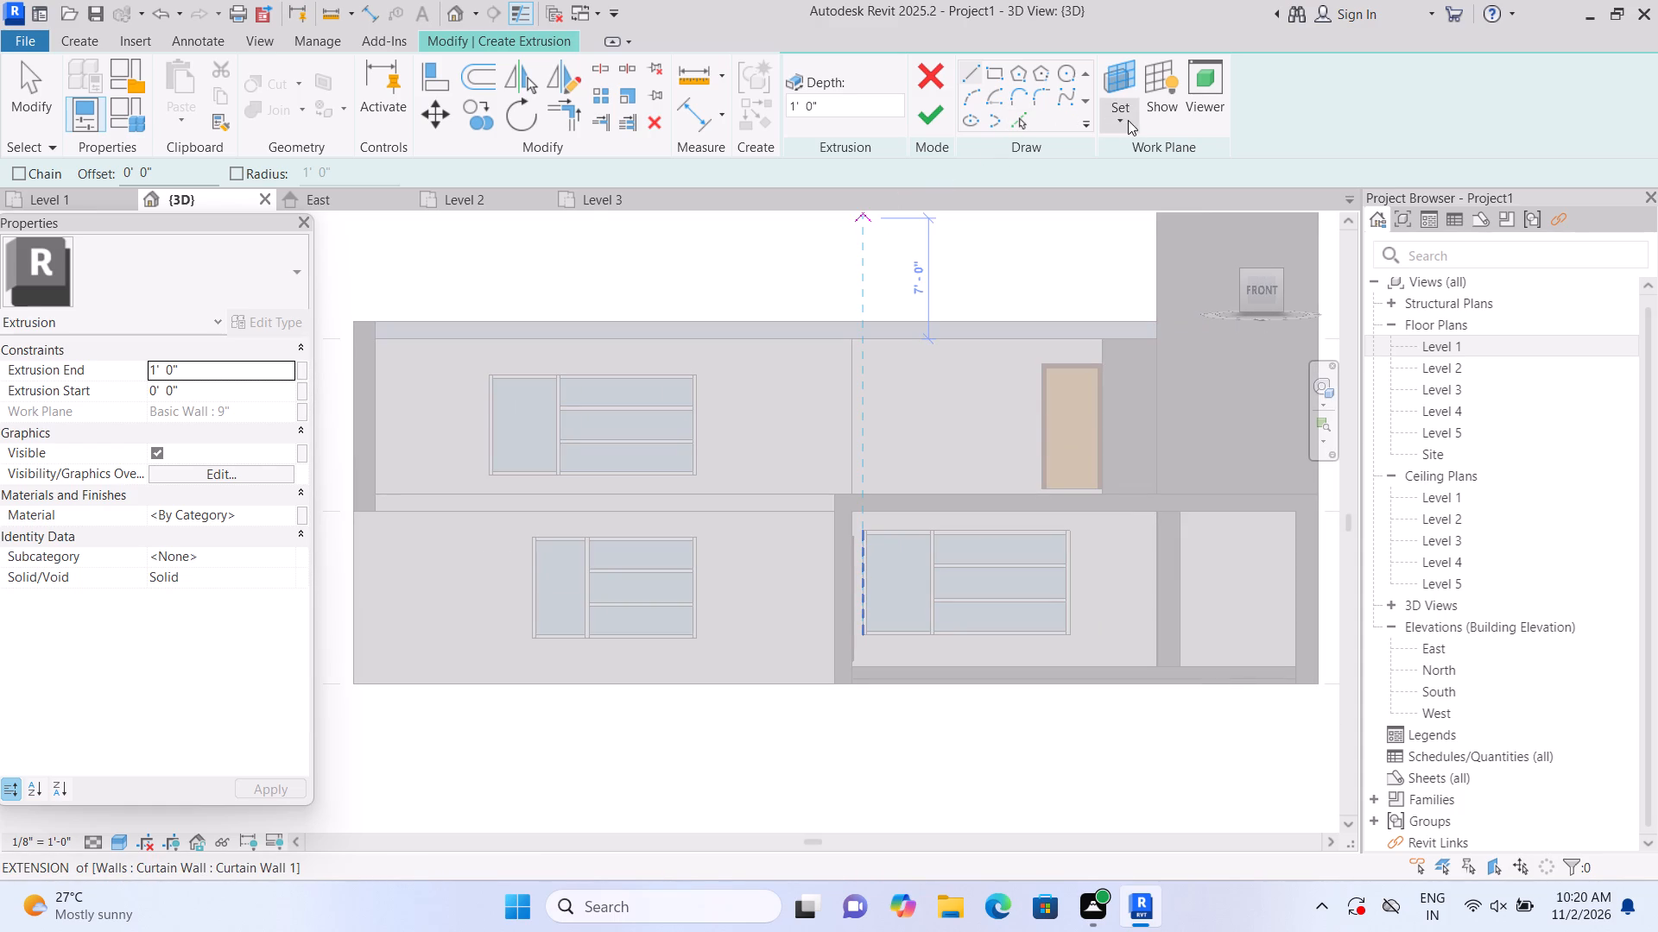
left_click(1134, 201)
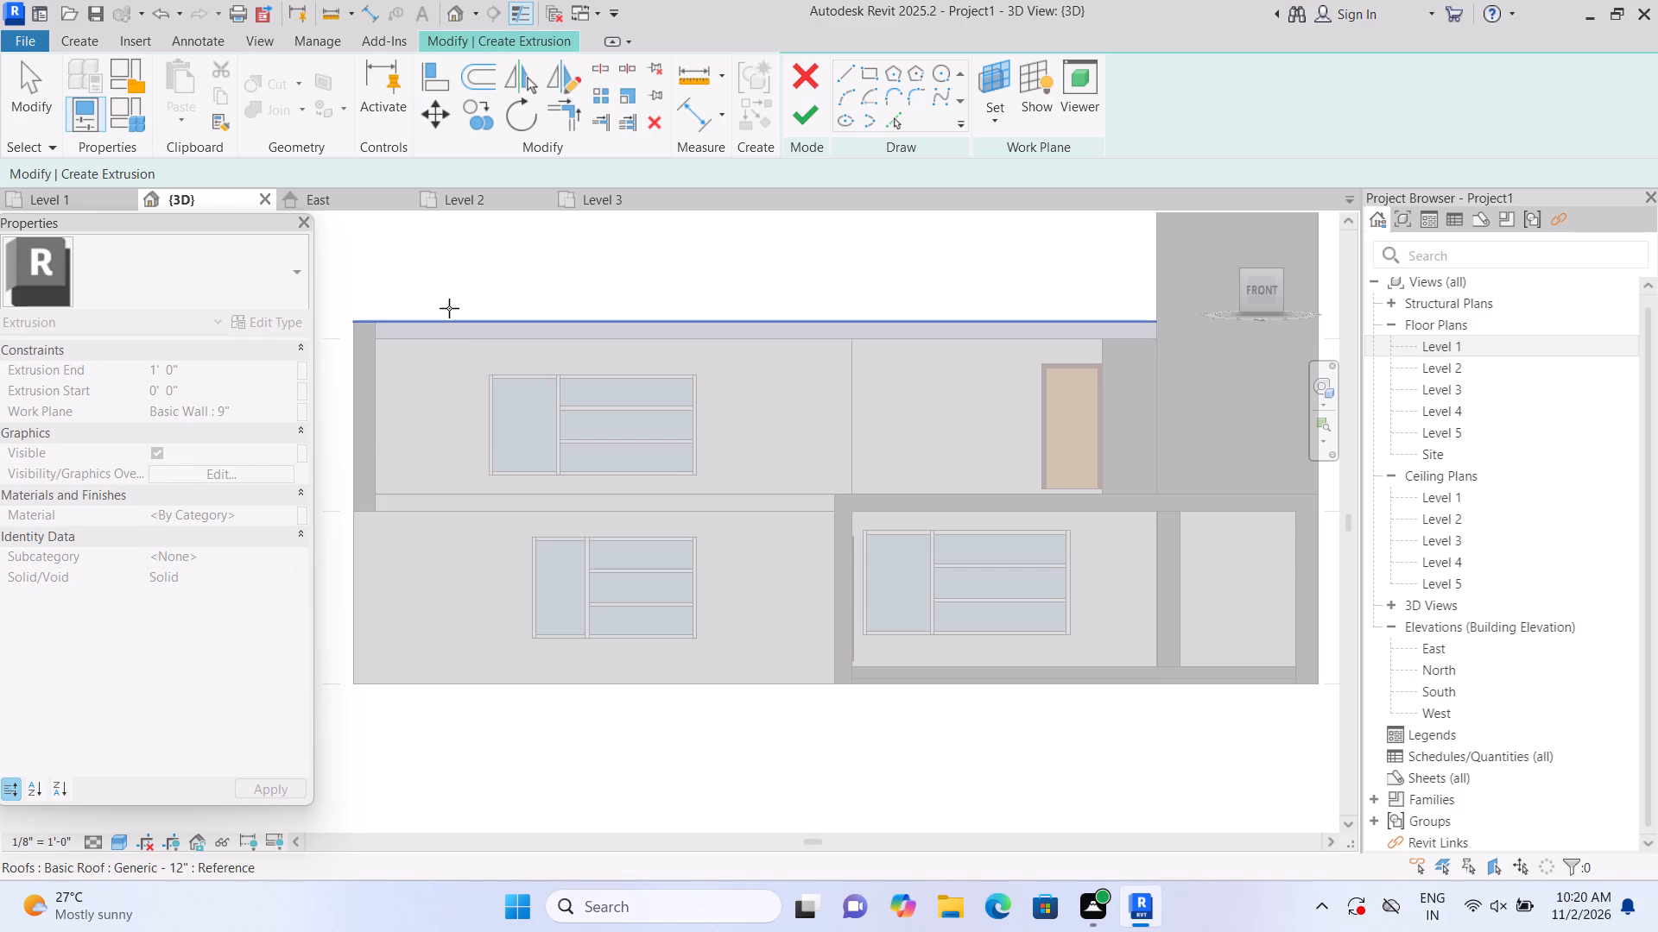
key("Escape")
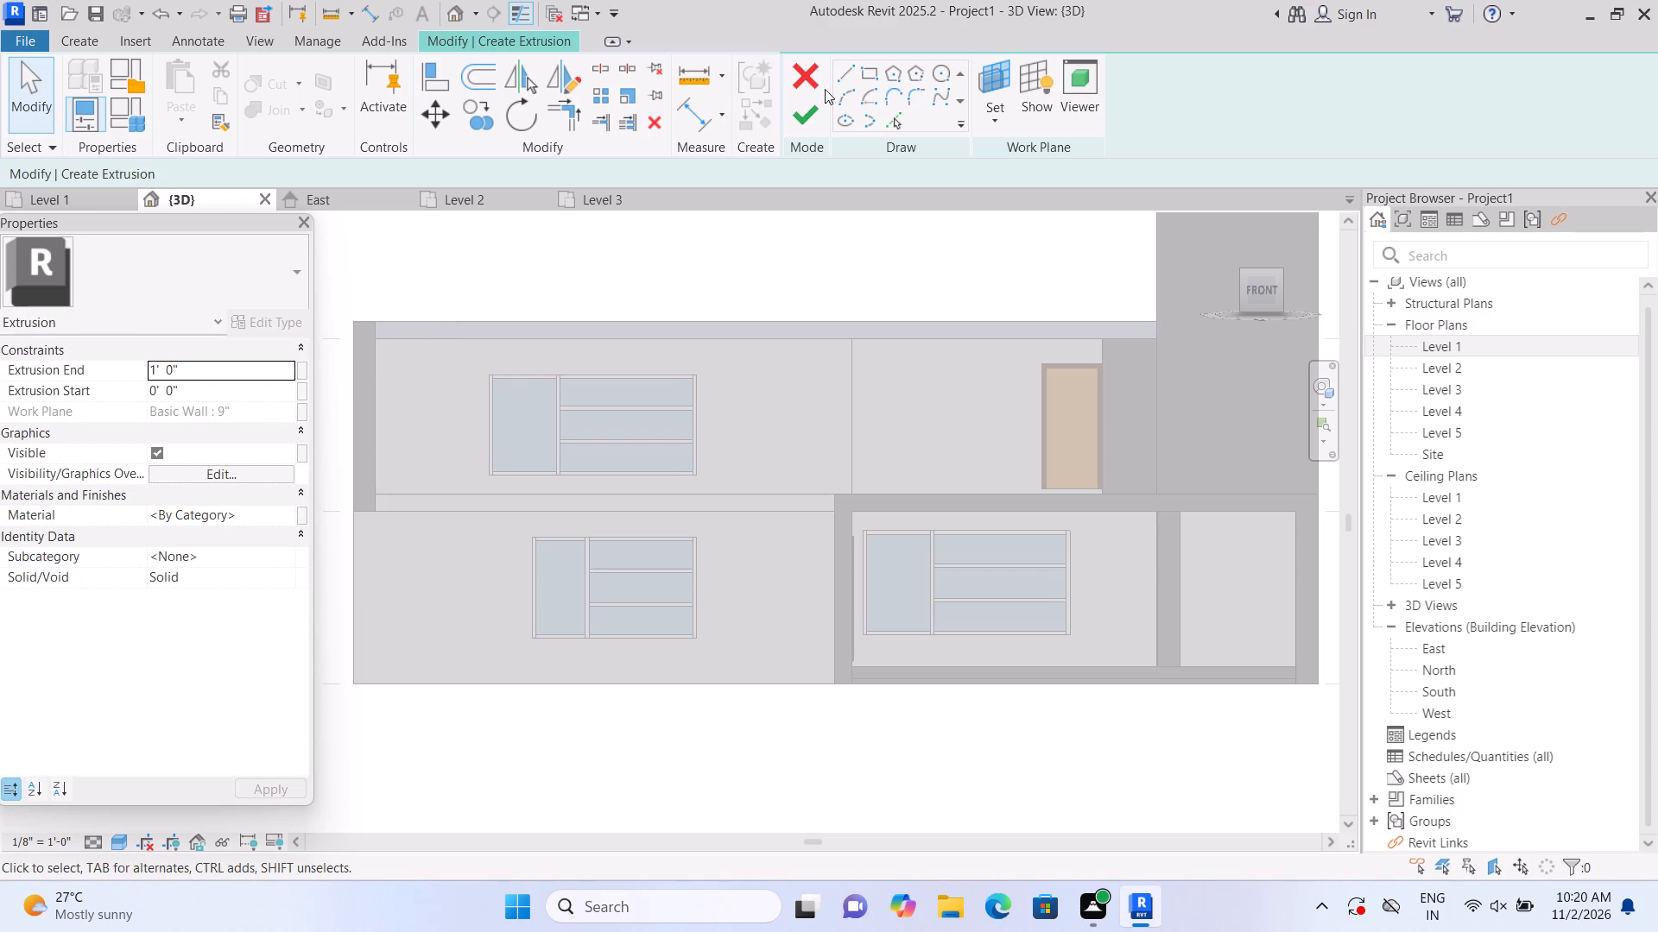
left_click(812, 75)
Lower the top of the new upper-storey corner post to the underside of the roof slab.
left_click(366, 385)
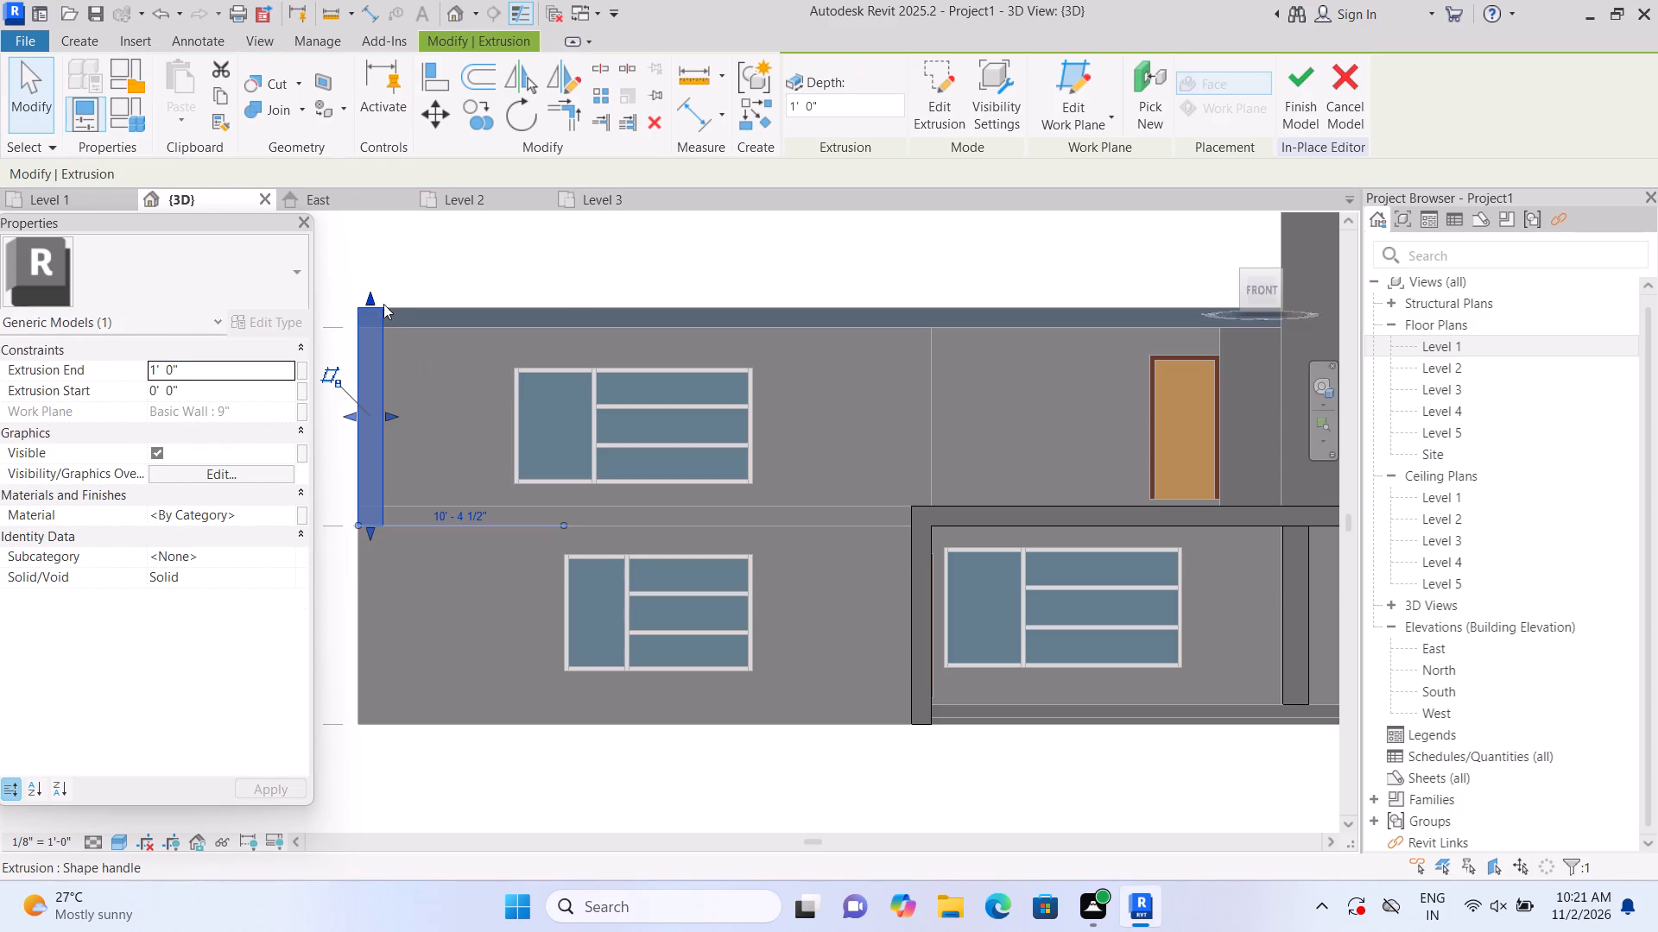
left_click_drag(370, 297, 379, 328)
left_click(396, 293)
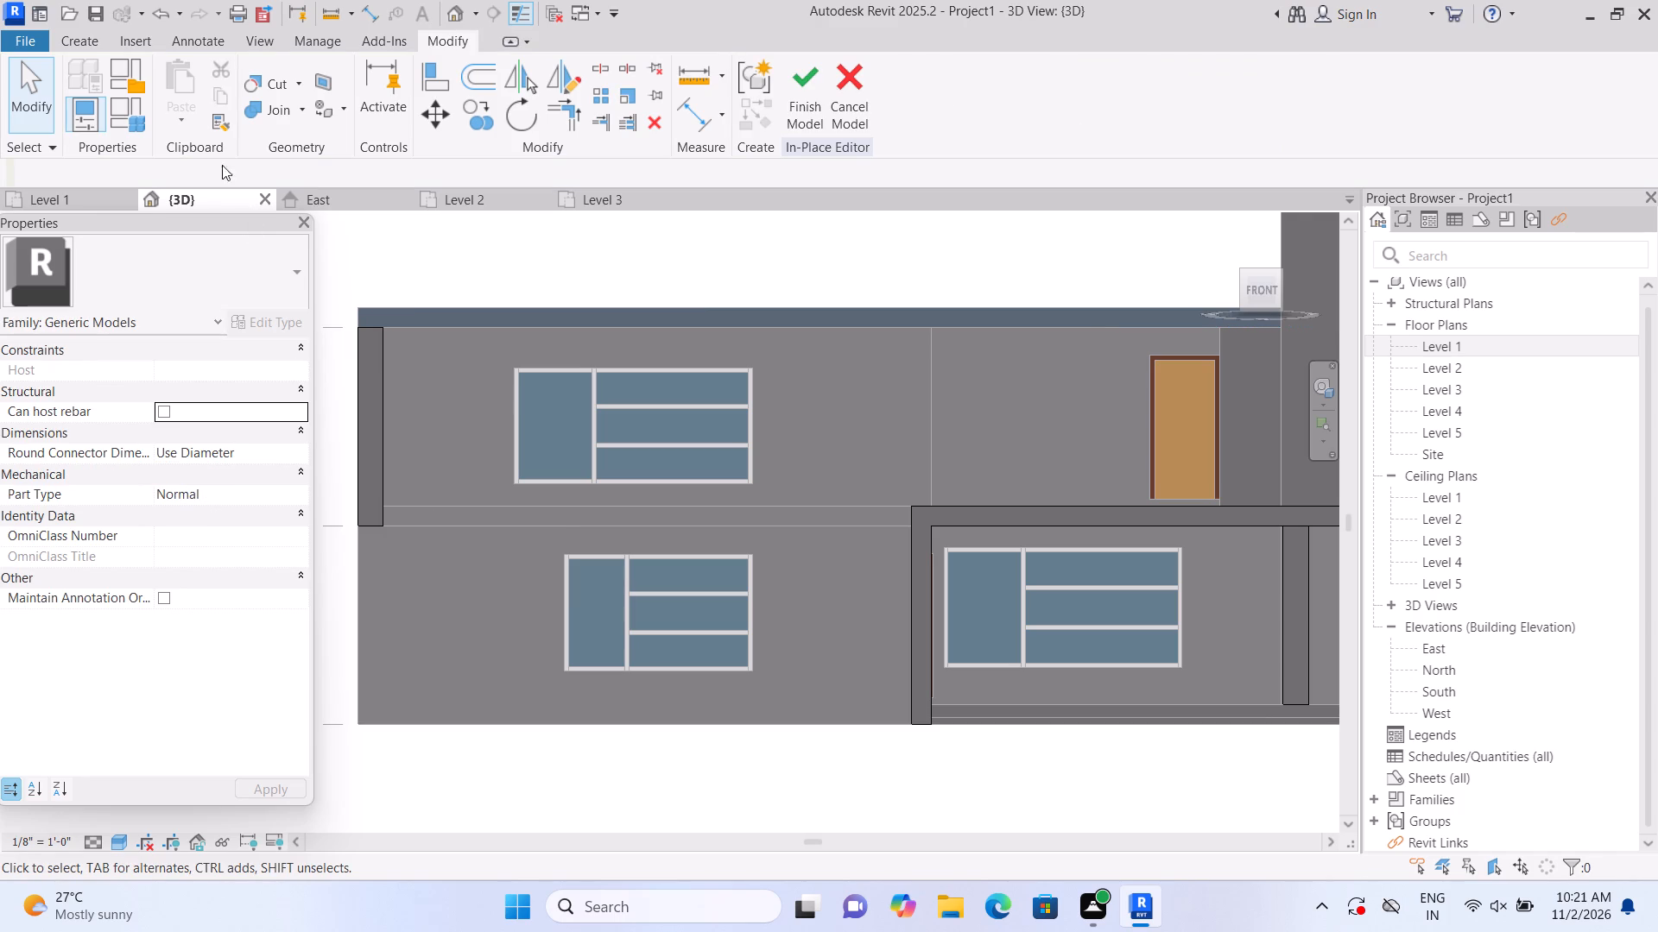
Start an extrusion on the corner post's front face and sketch a rectangle about 36' 9" long and 1' high along the roof edge.
left_click(91, 34)
left_click(165, 106)
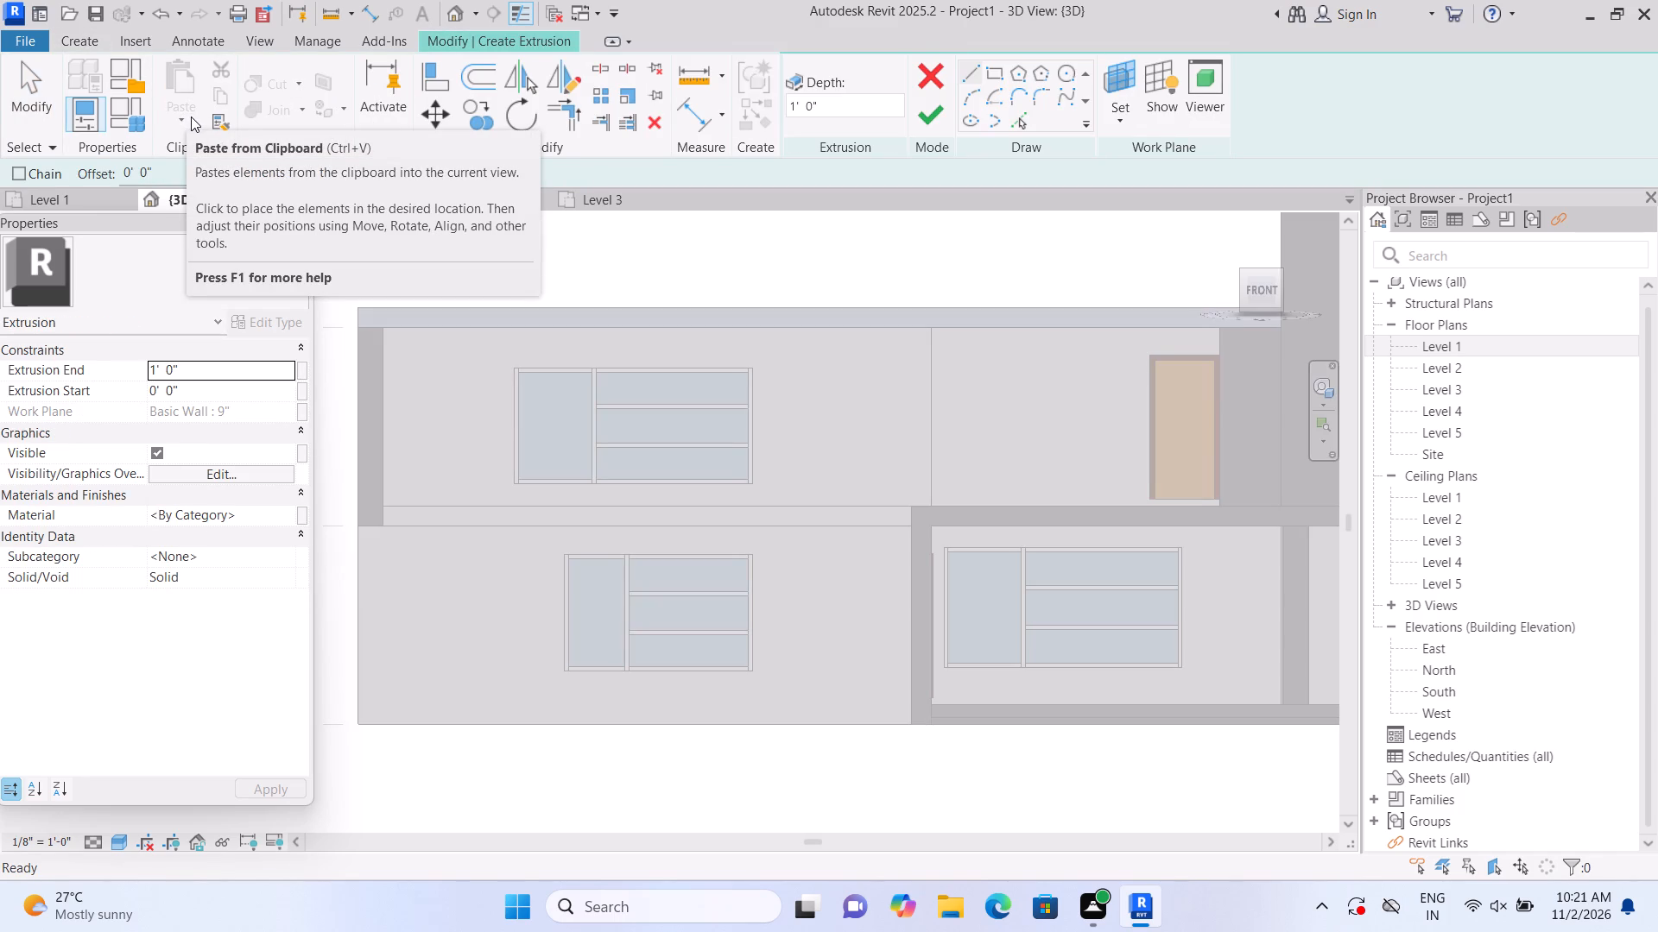
left_click(1120, 119)
left_click(1130, 201)
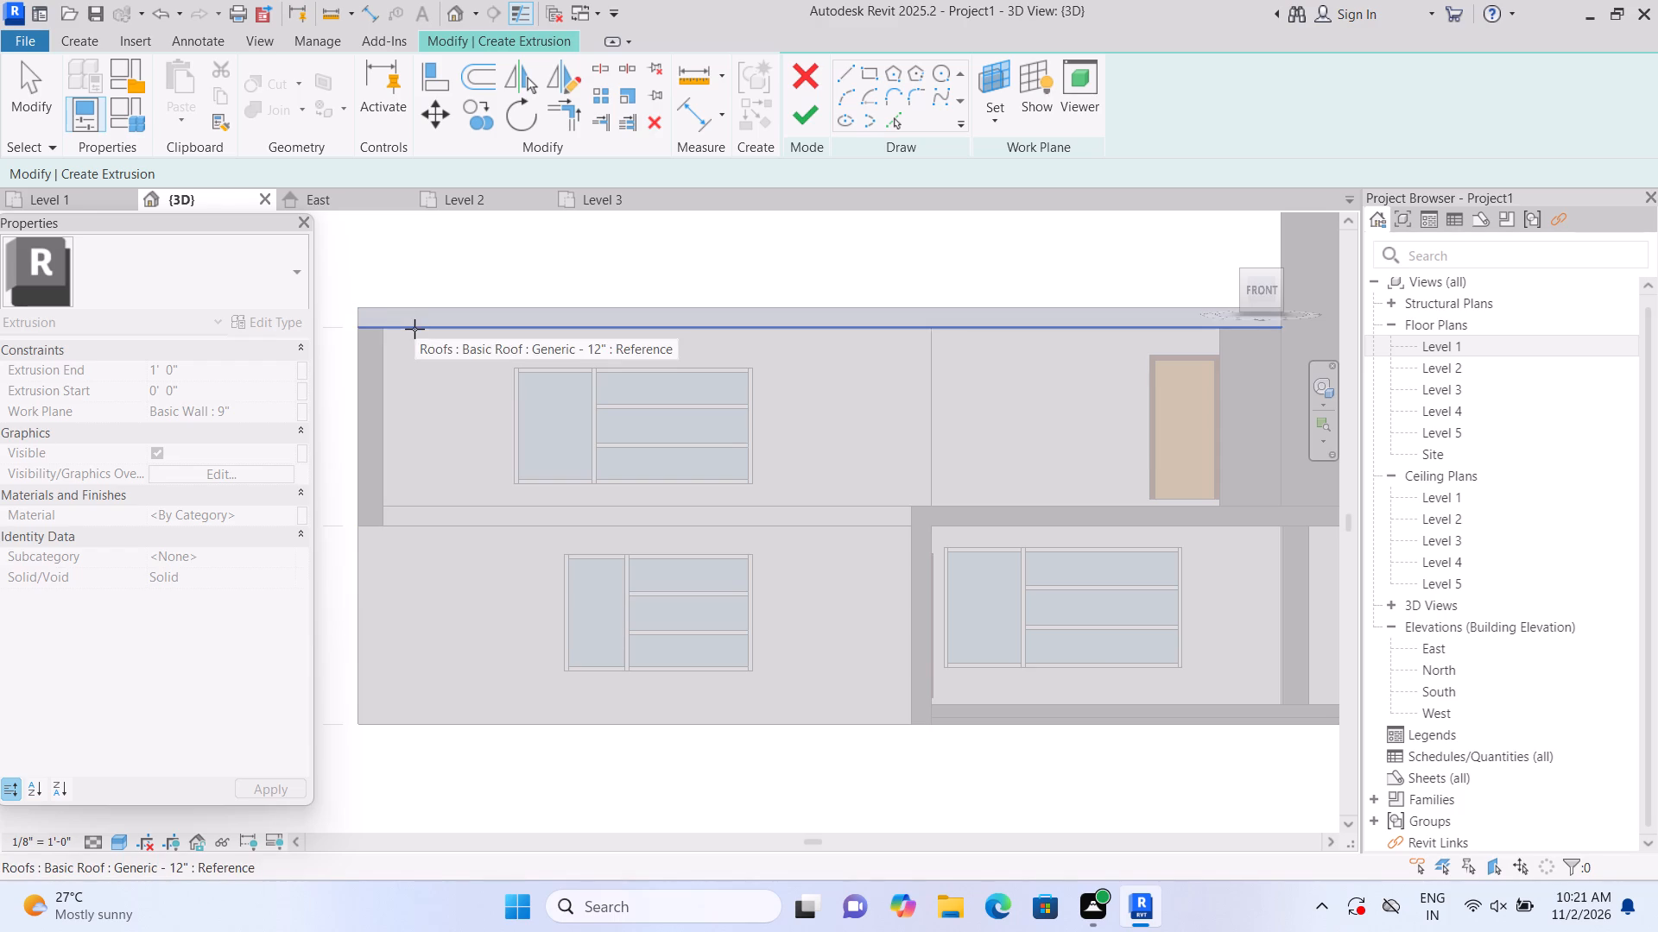
left_click(364, 324)
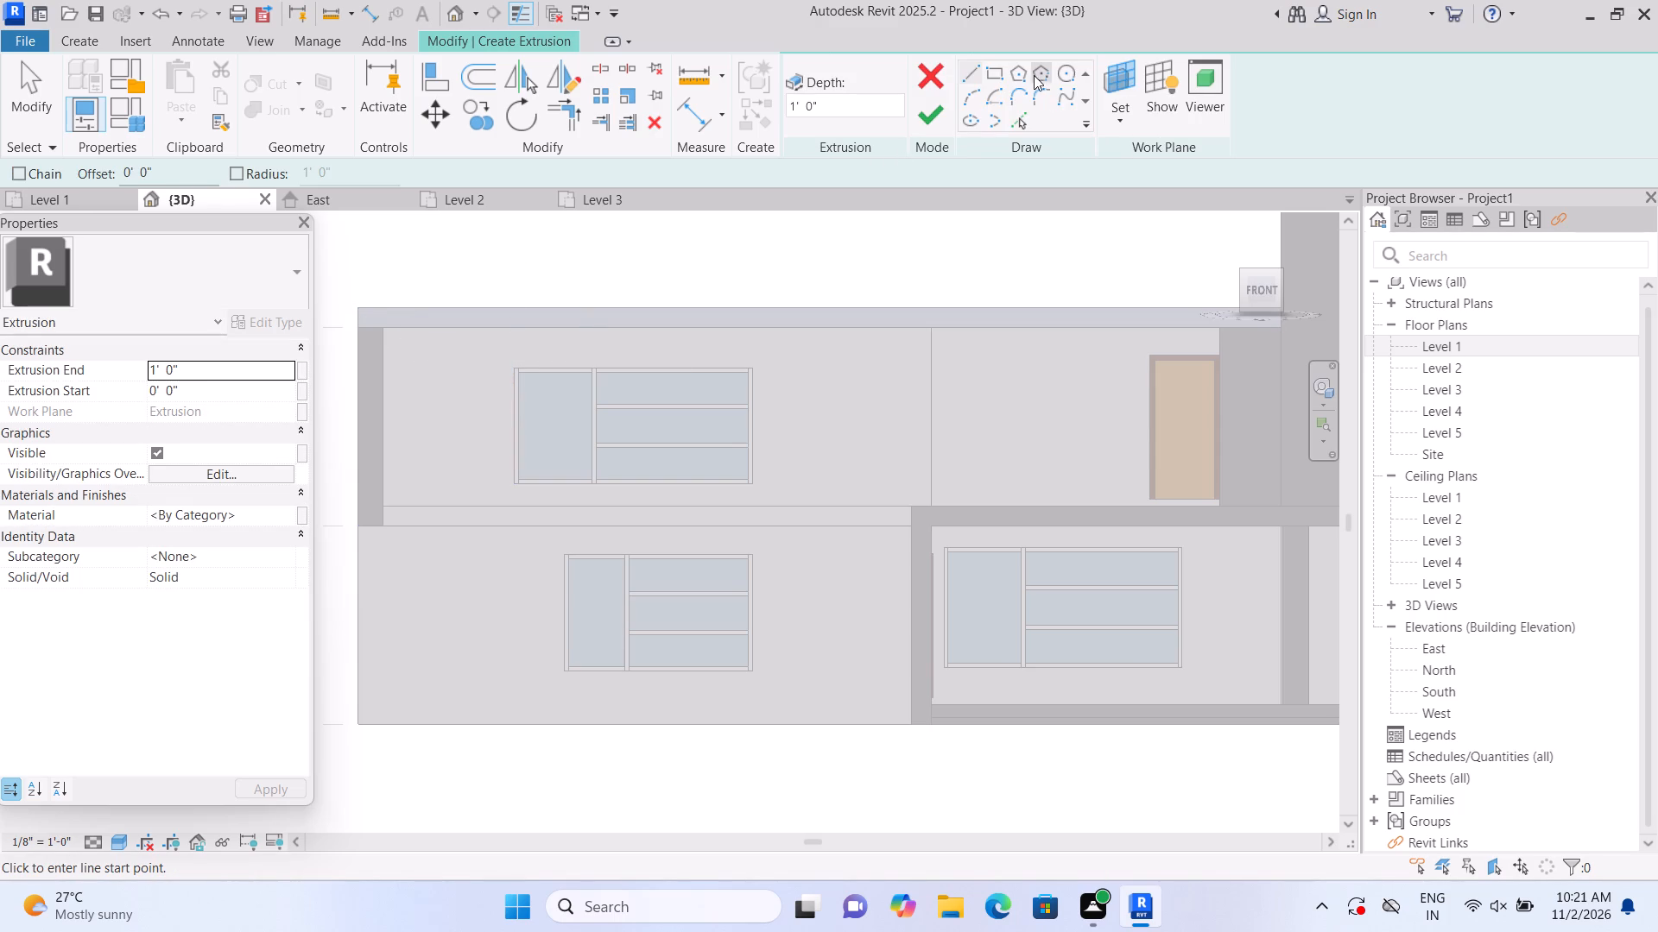
left_click(992, 76)
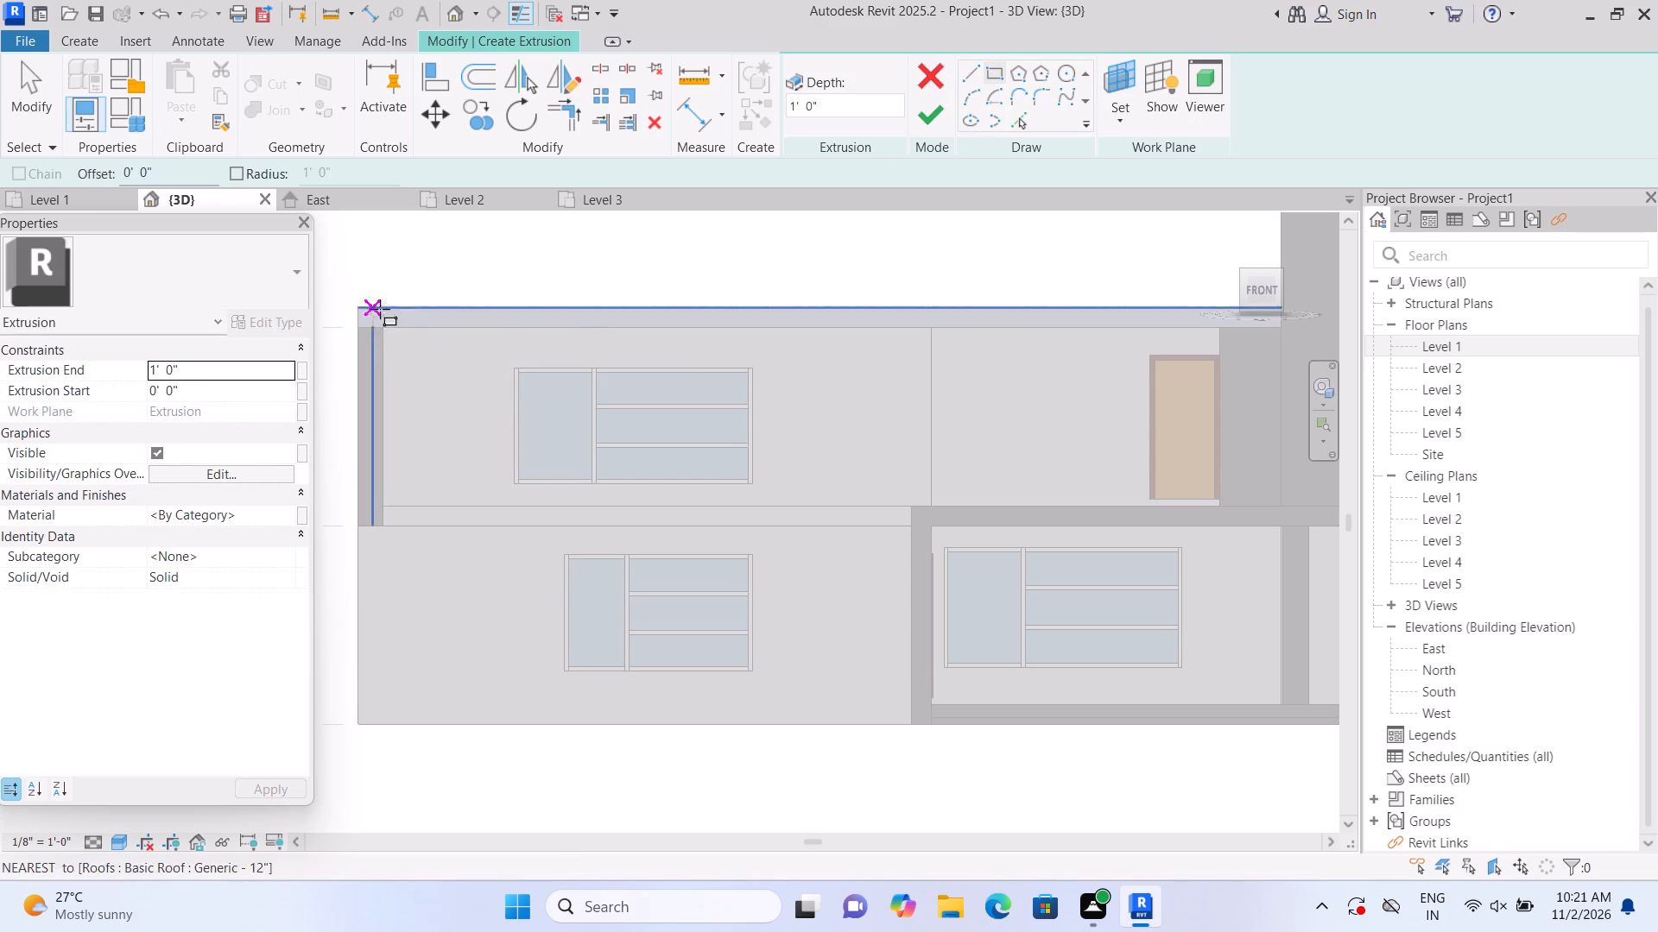
left_click(353, 328)
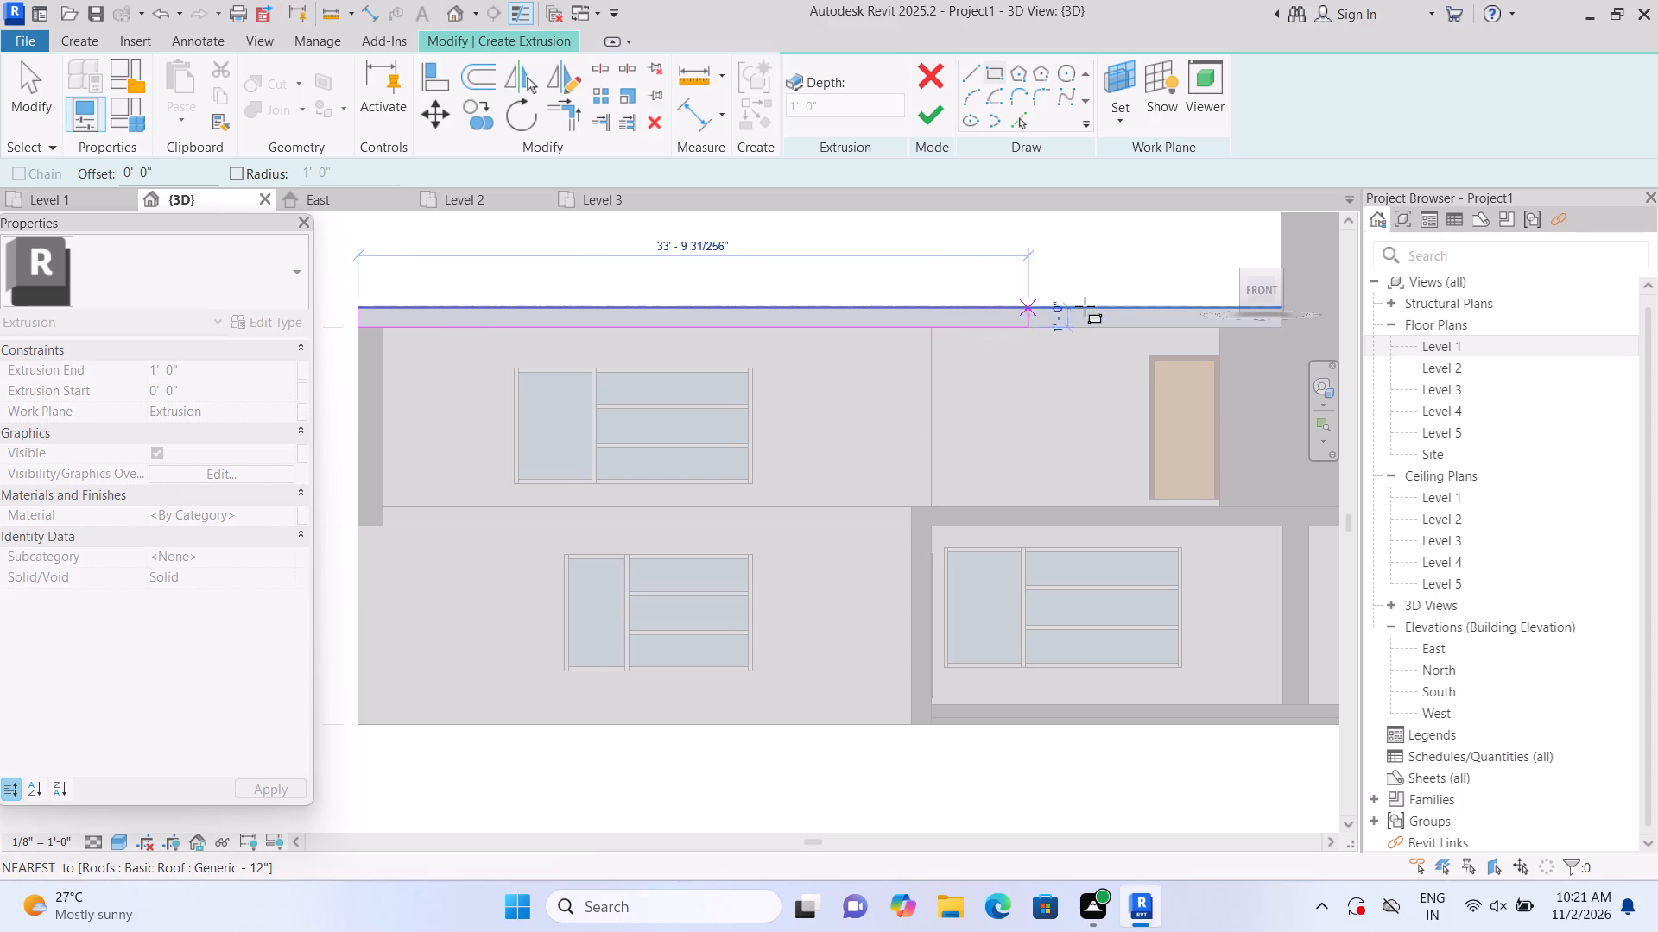
left_click_drag(1088, 306, 1009, 317)
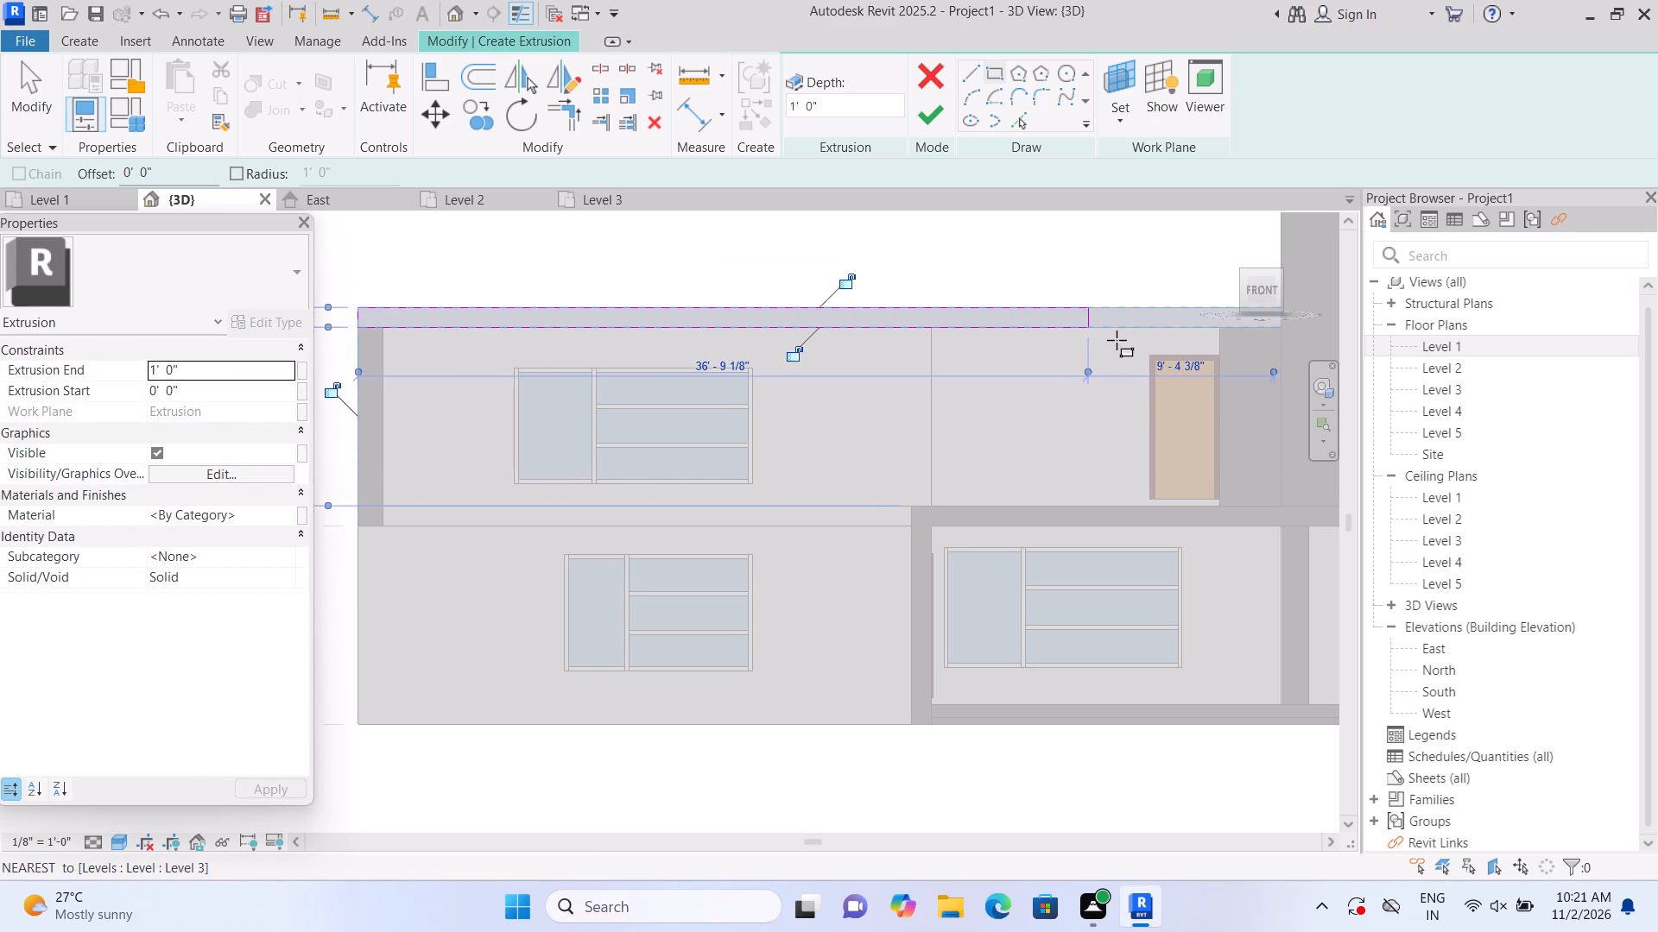
scroll(1111, 347, "up", 1)
middle_click_drag(1094, 350, 951, 370)
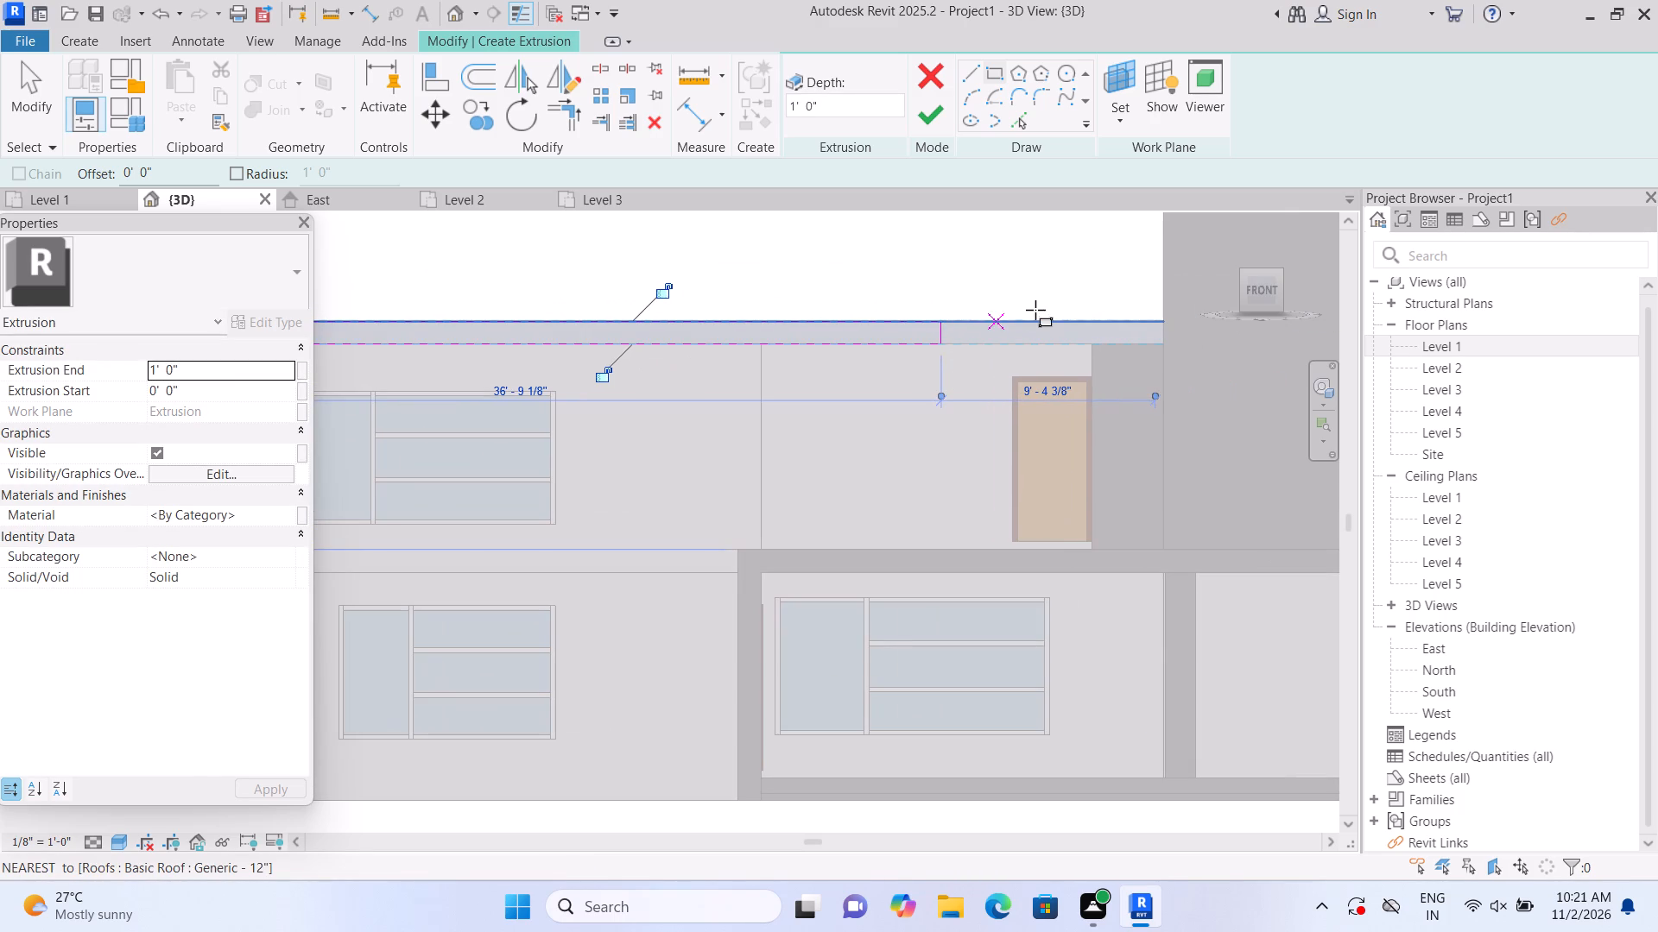
key("Escape")
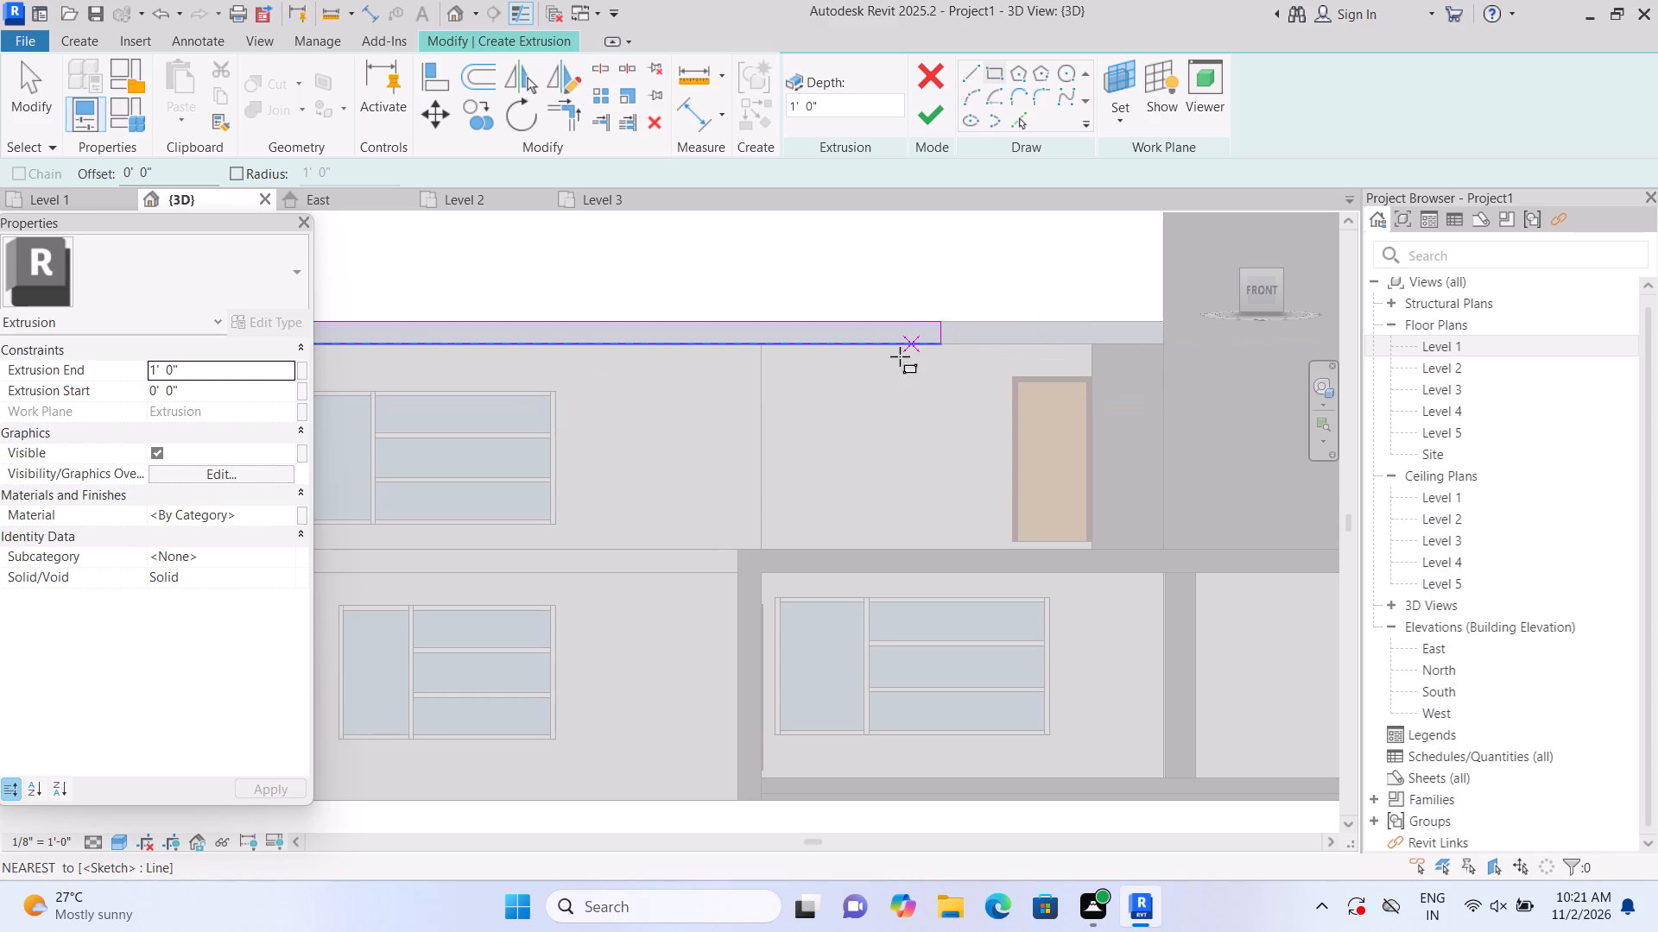
key("Escape")
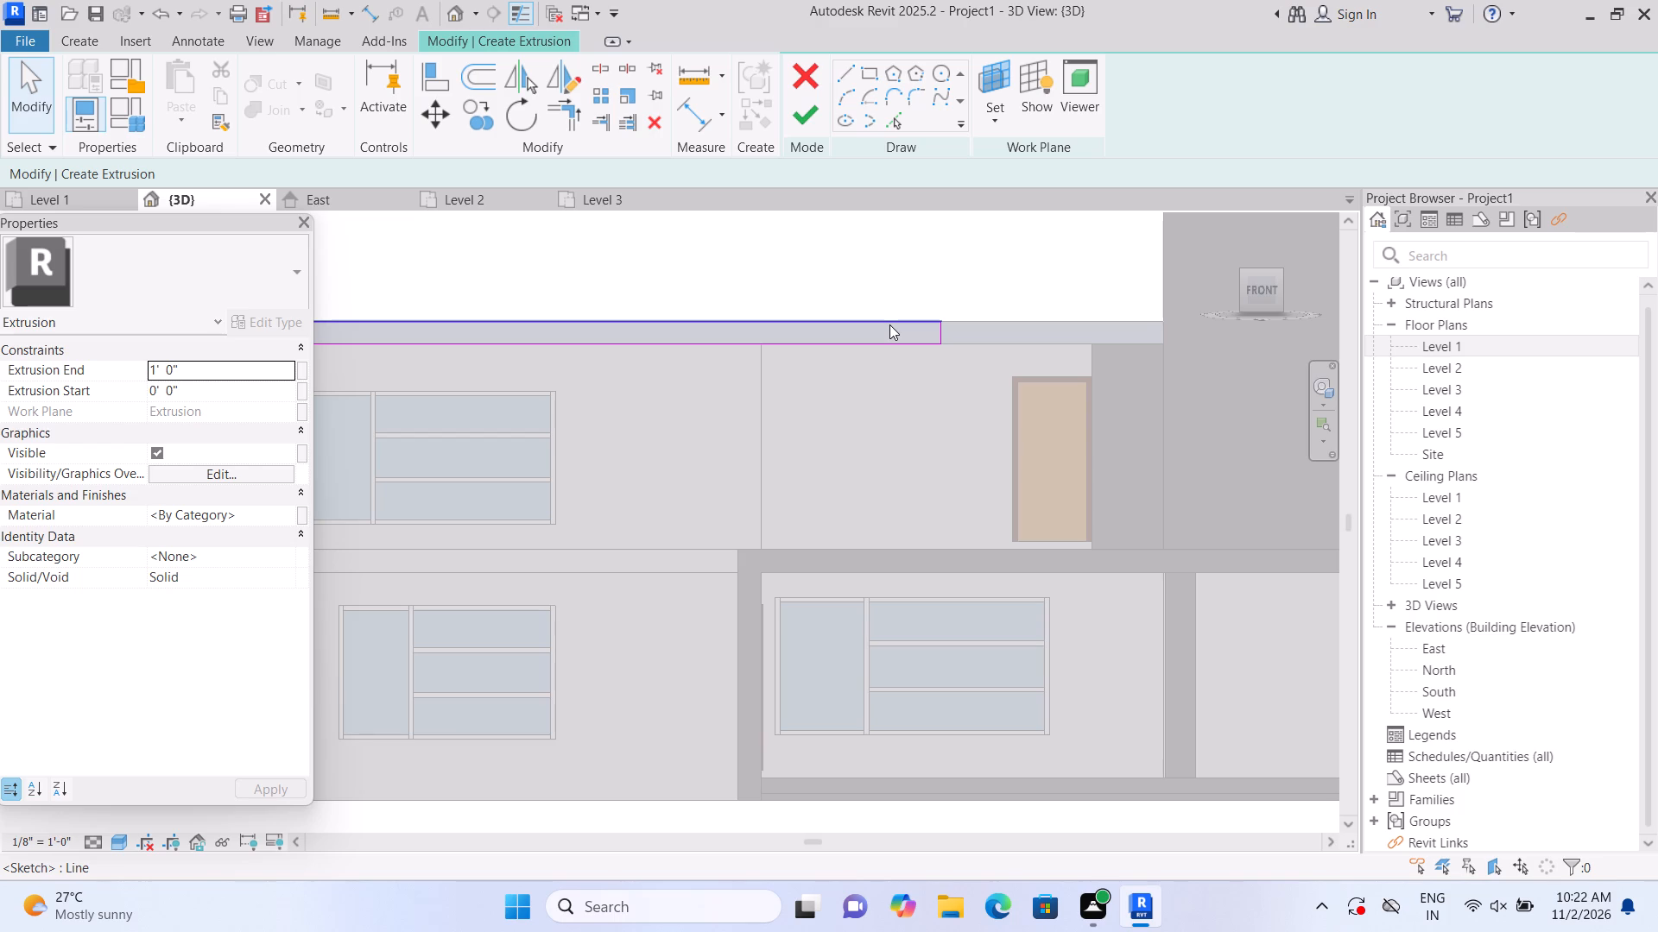
Select the short vertical end line of the roof-edge rectangle, on the end nearer the upper door.
scroll(932, 337, "up", 5)
left_click(935, 331)
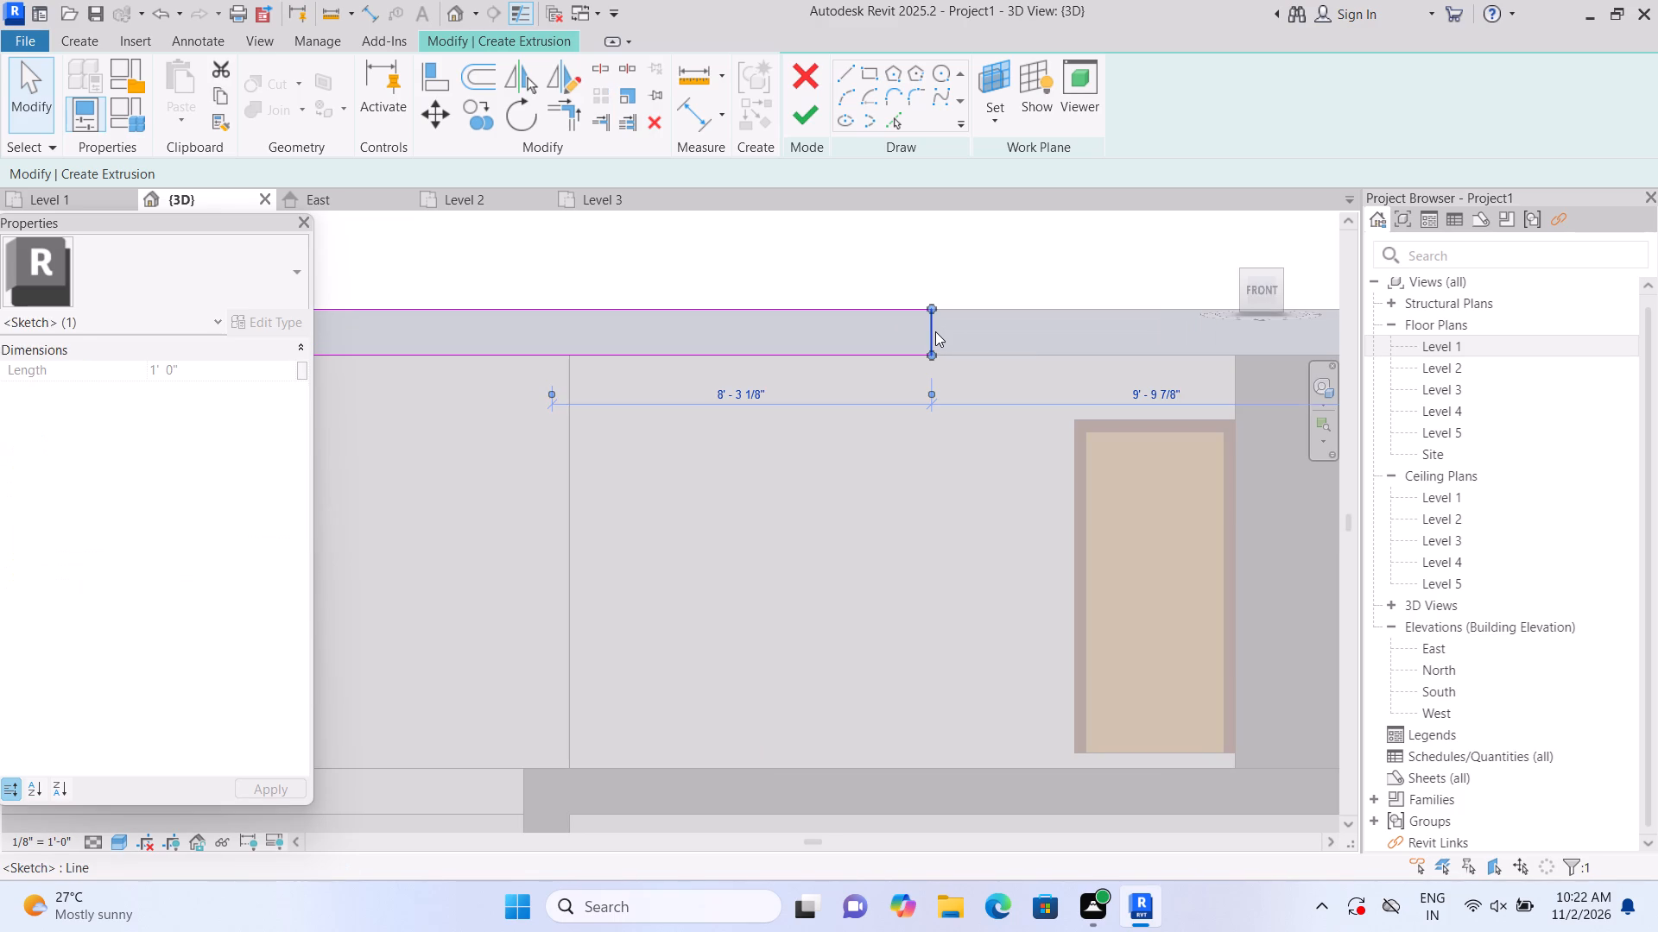
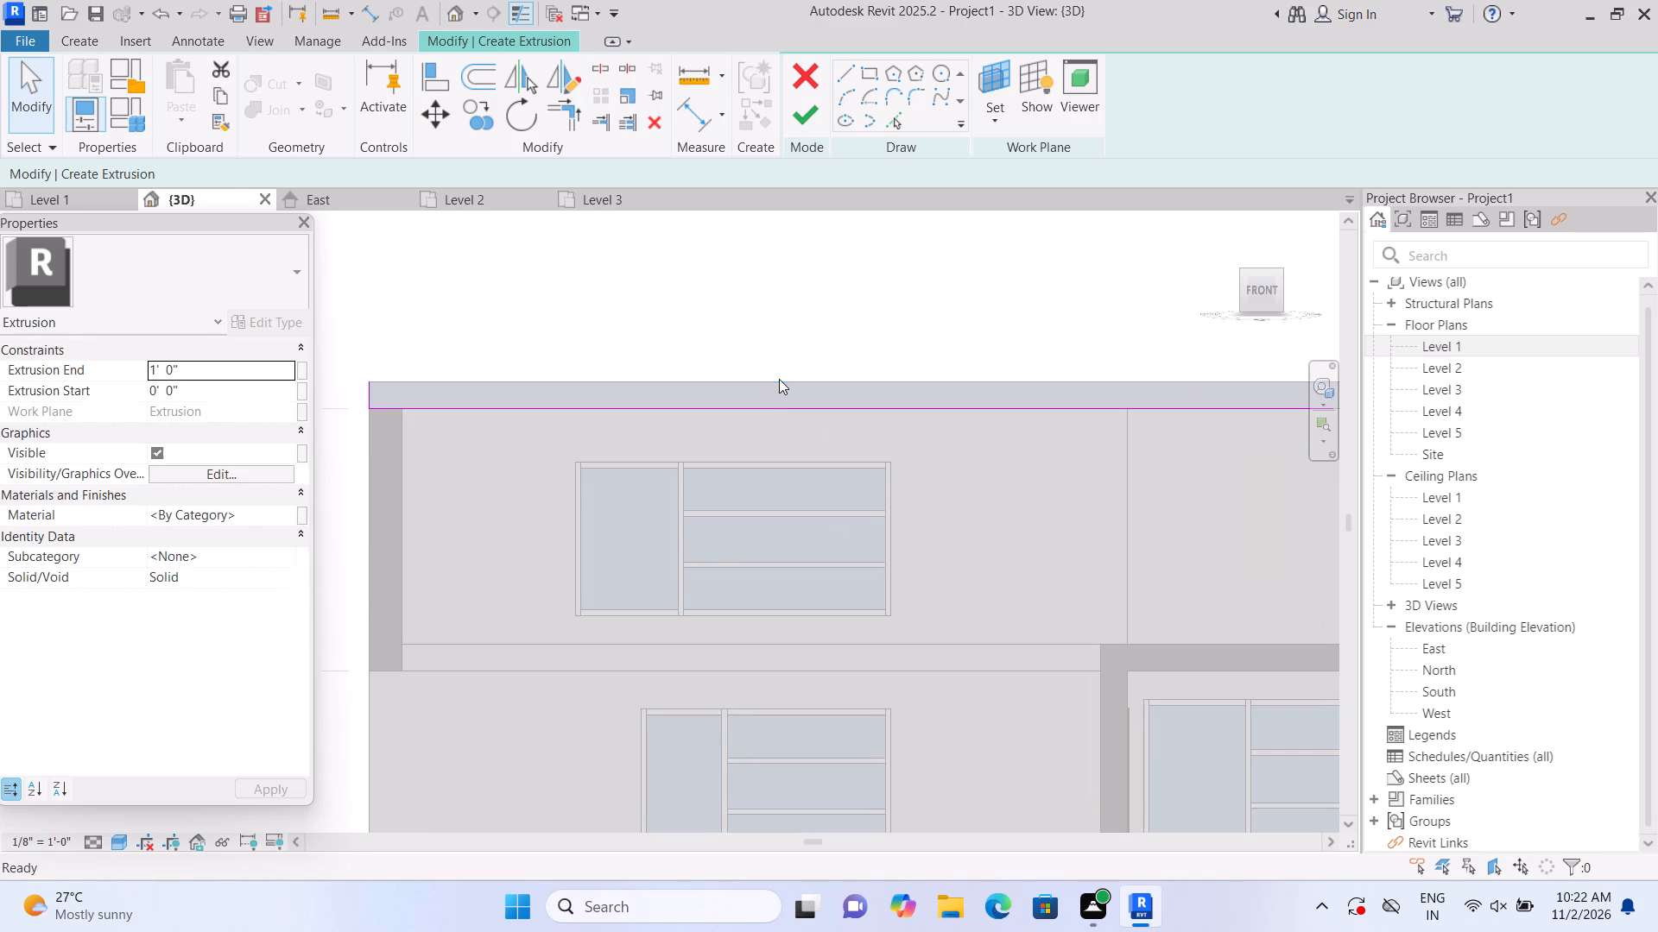
Delete the lower line and the outer end line still left of the roof-edge rectangle sketch.
left_click(770, 404)
key("Delete")
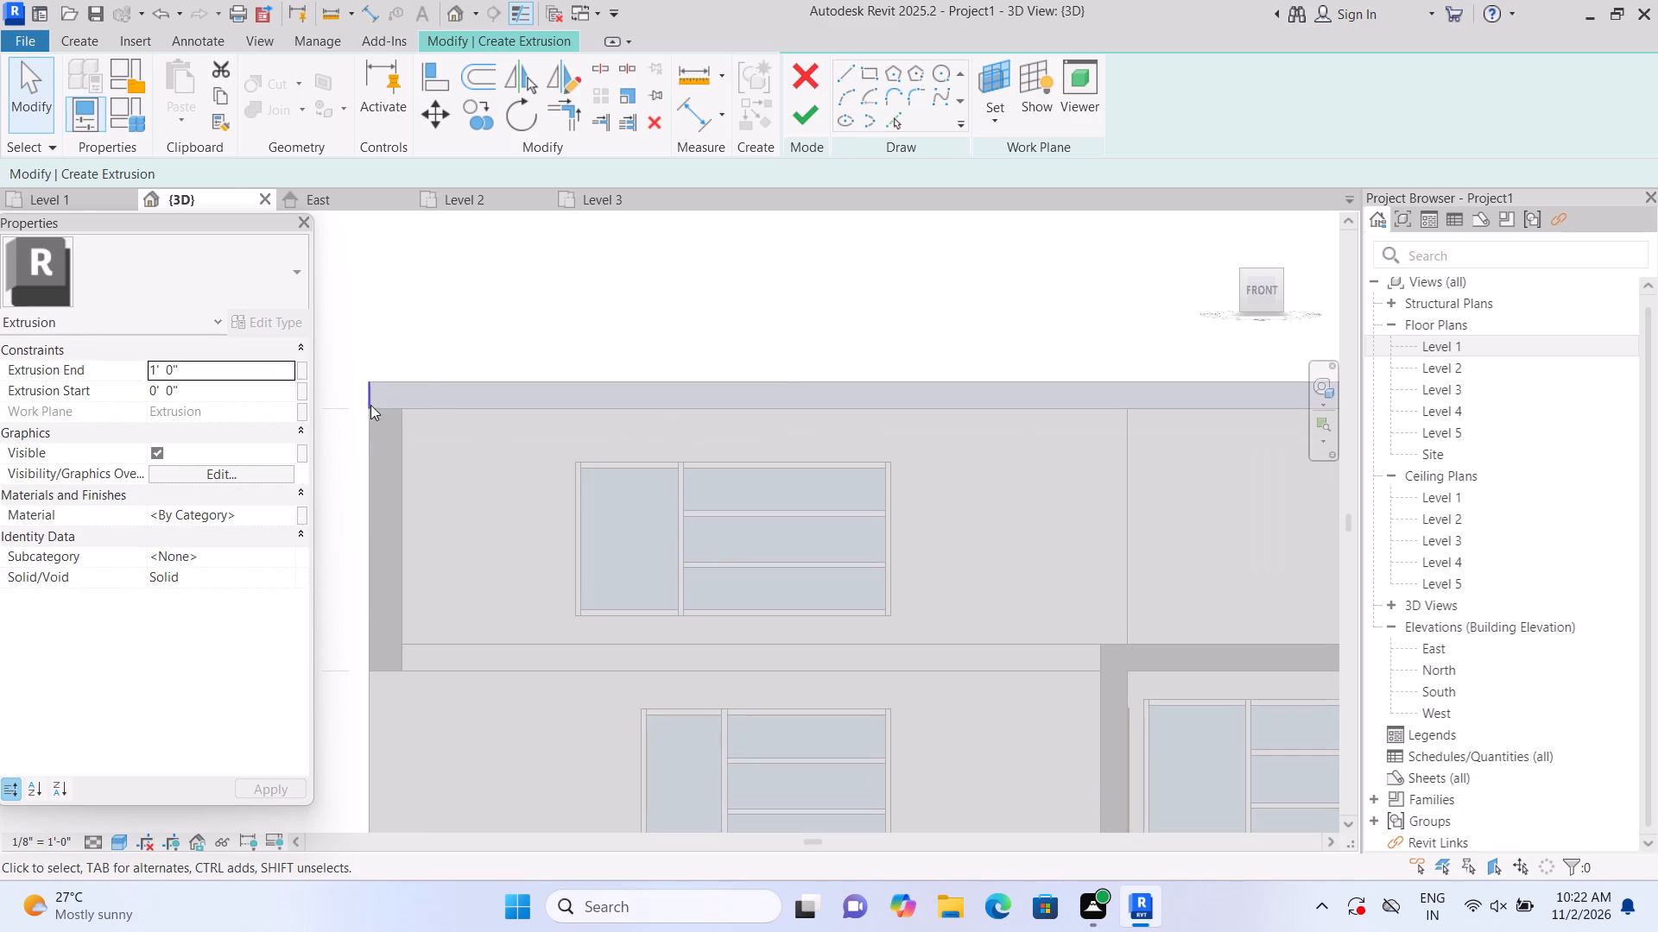
left_click(367, 400)
key("Delete")
Set the roof slab's front face as work plane, sketch a 46' 6" by 1' rectangle along the full roof edge, and extrude it 1' 0".
scroll(421, 381, "down", 3)
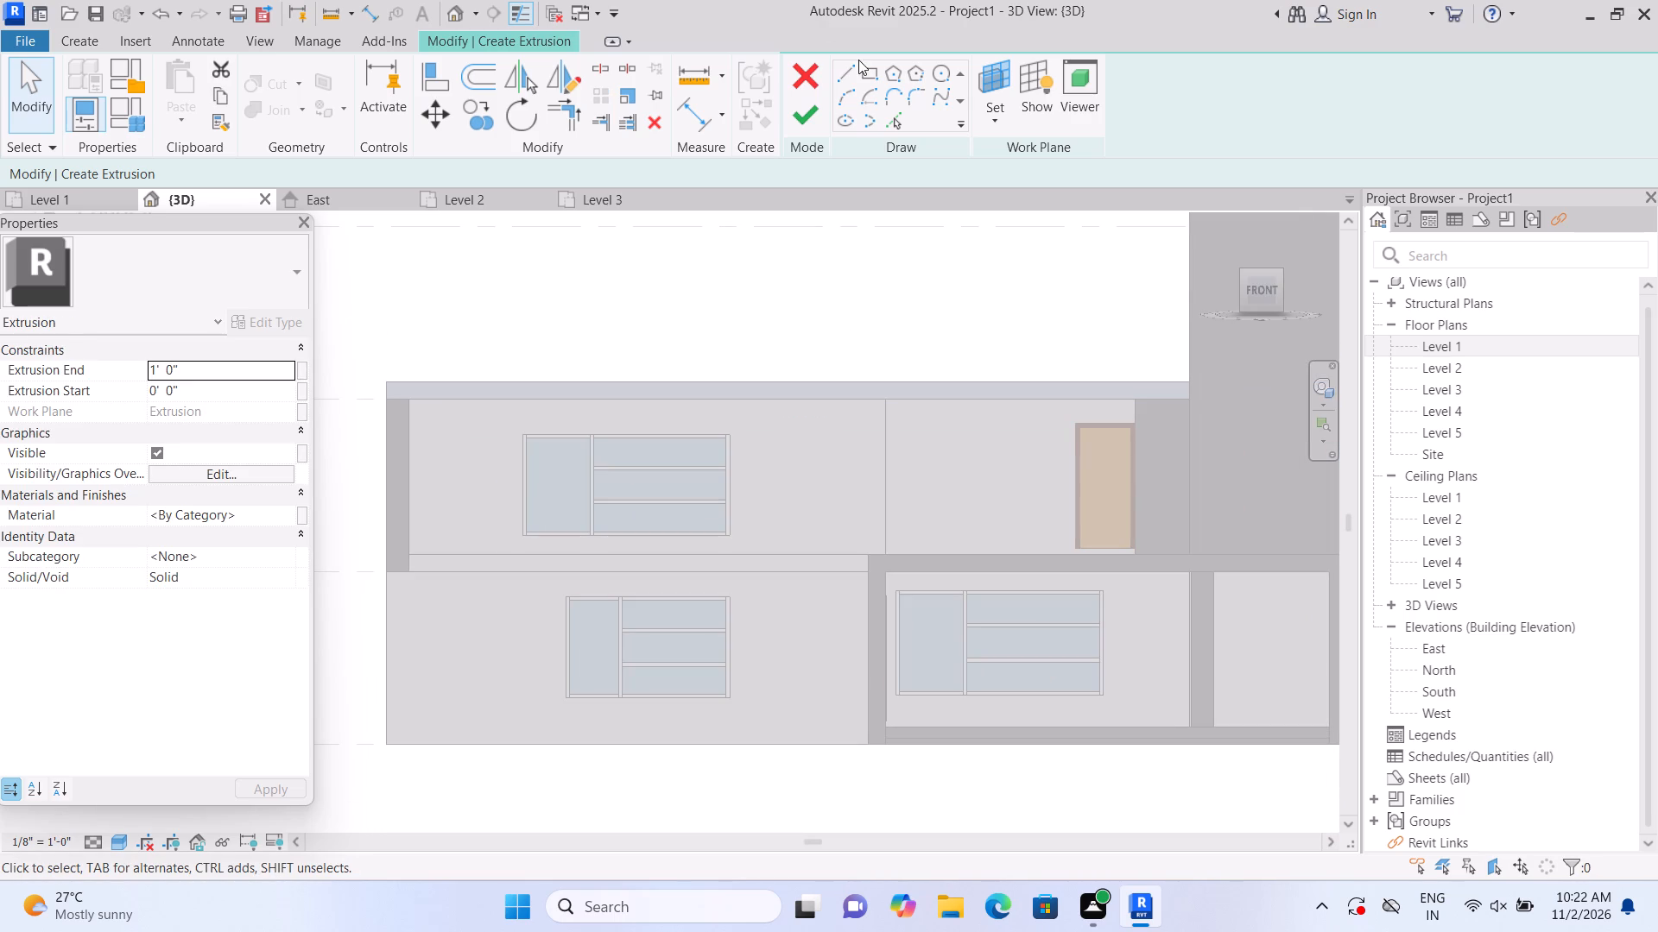
left_click(995, 126)
left_click(1000, 195)
scroll(817, 358, "up", 1)
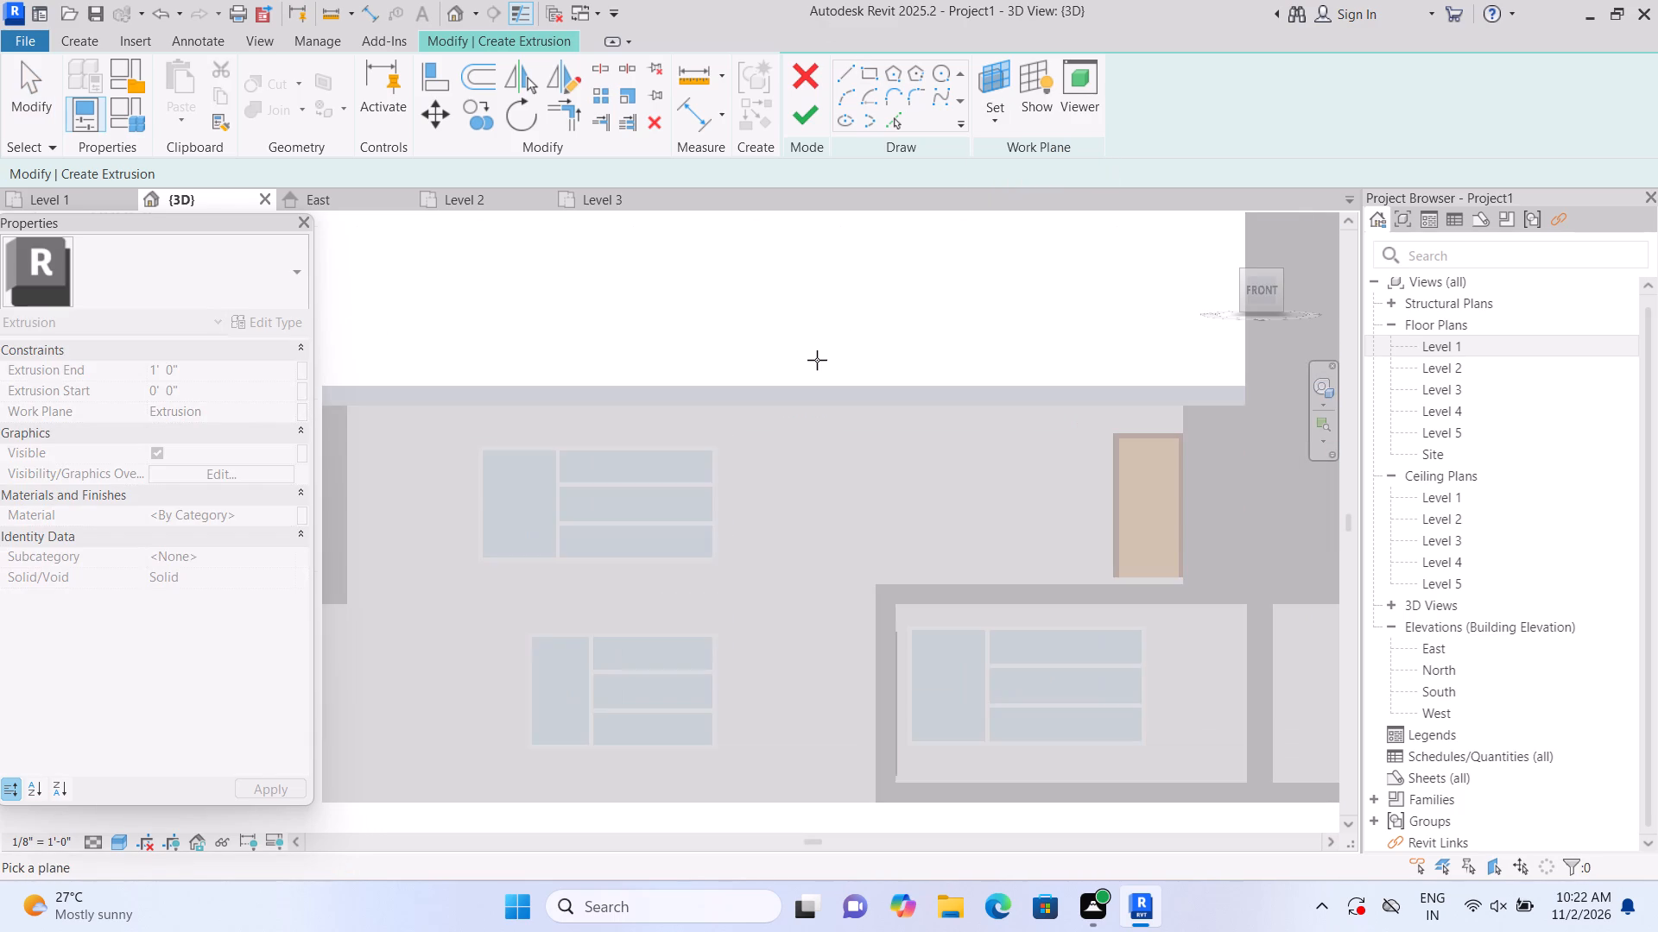
left_click(774, 395)
left_click(1001, 76)
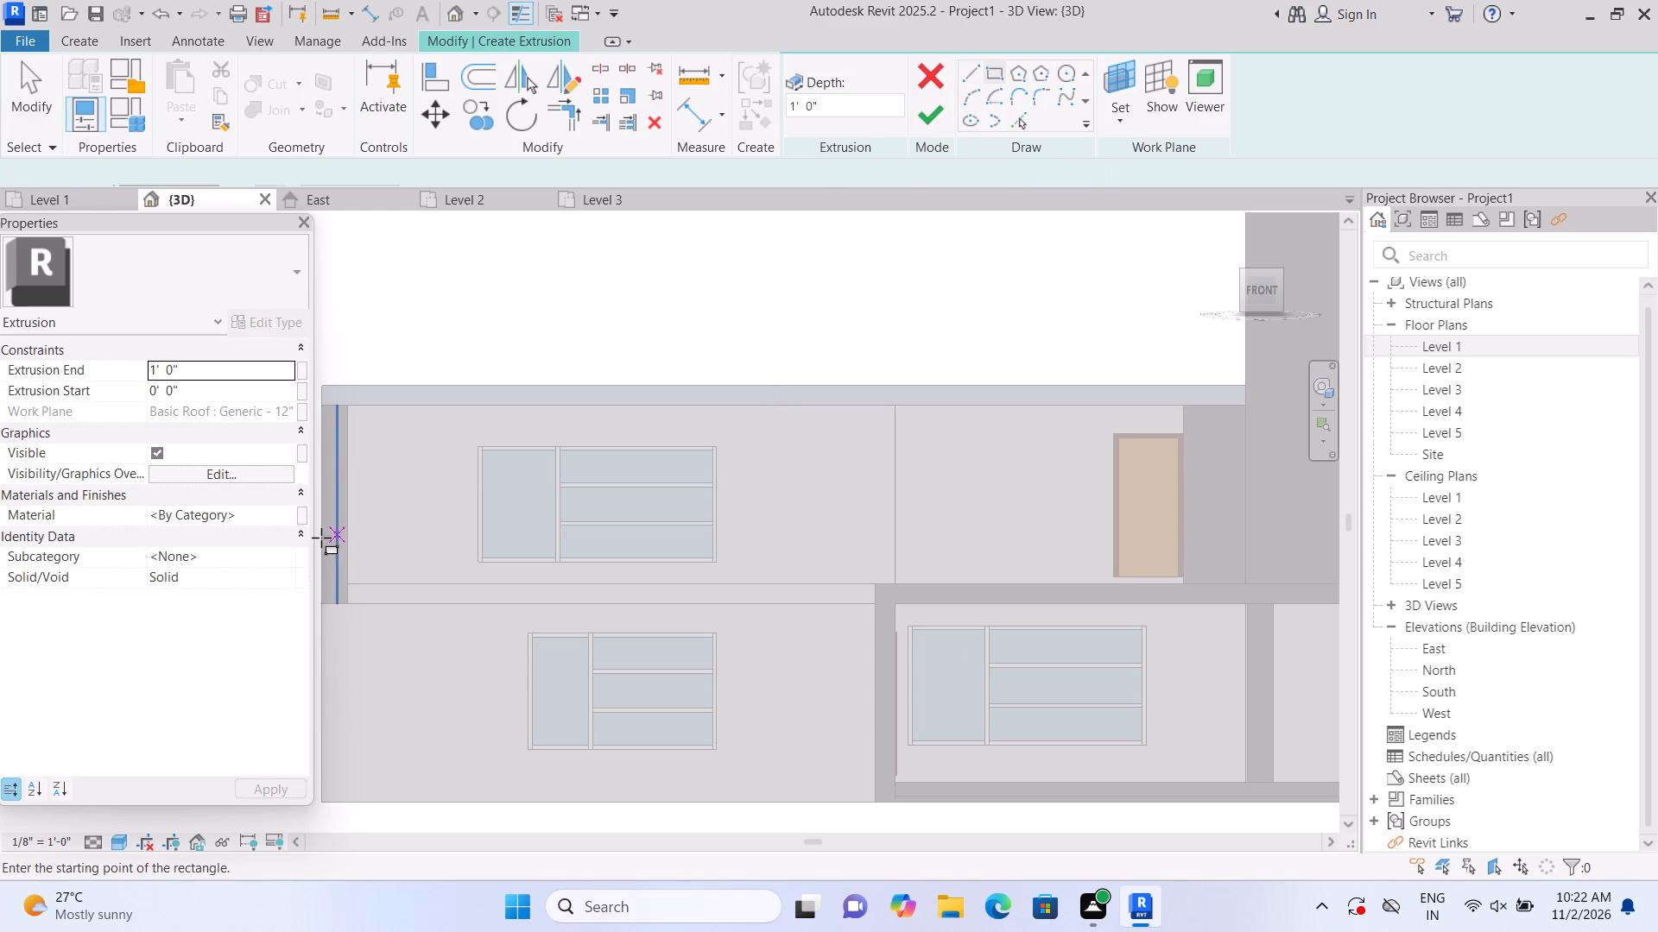
left_click(320, 402)
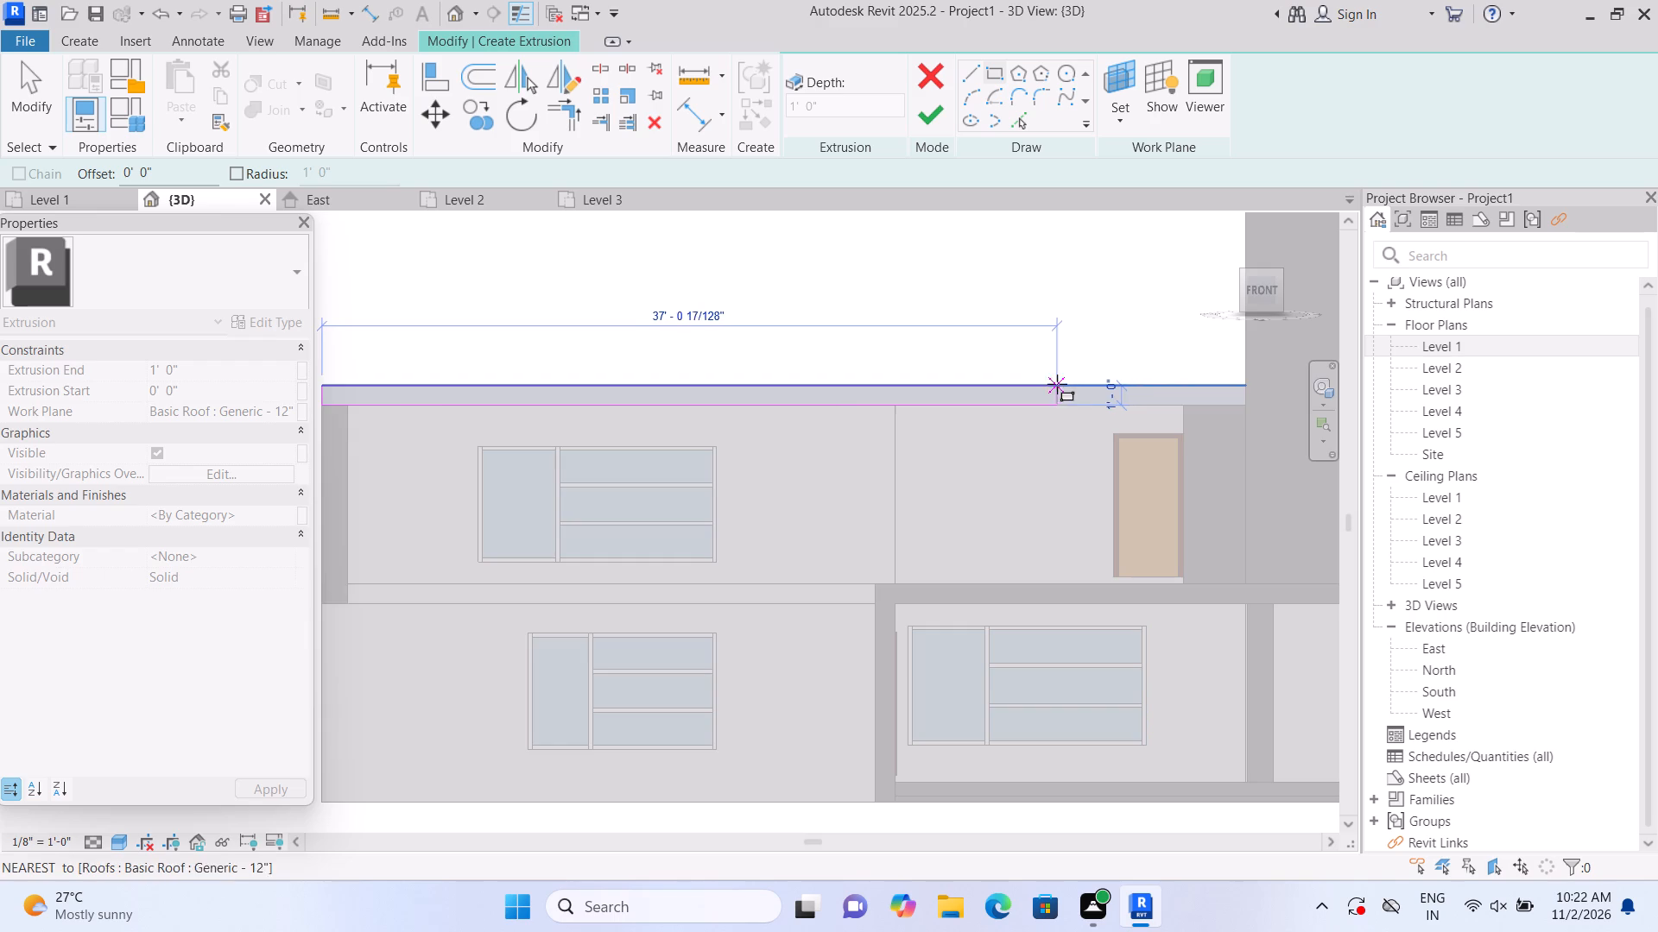
scroll(1100, 410, "up", 3)
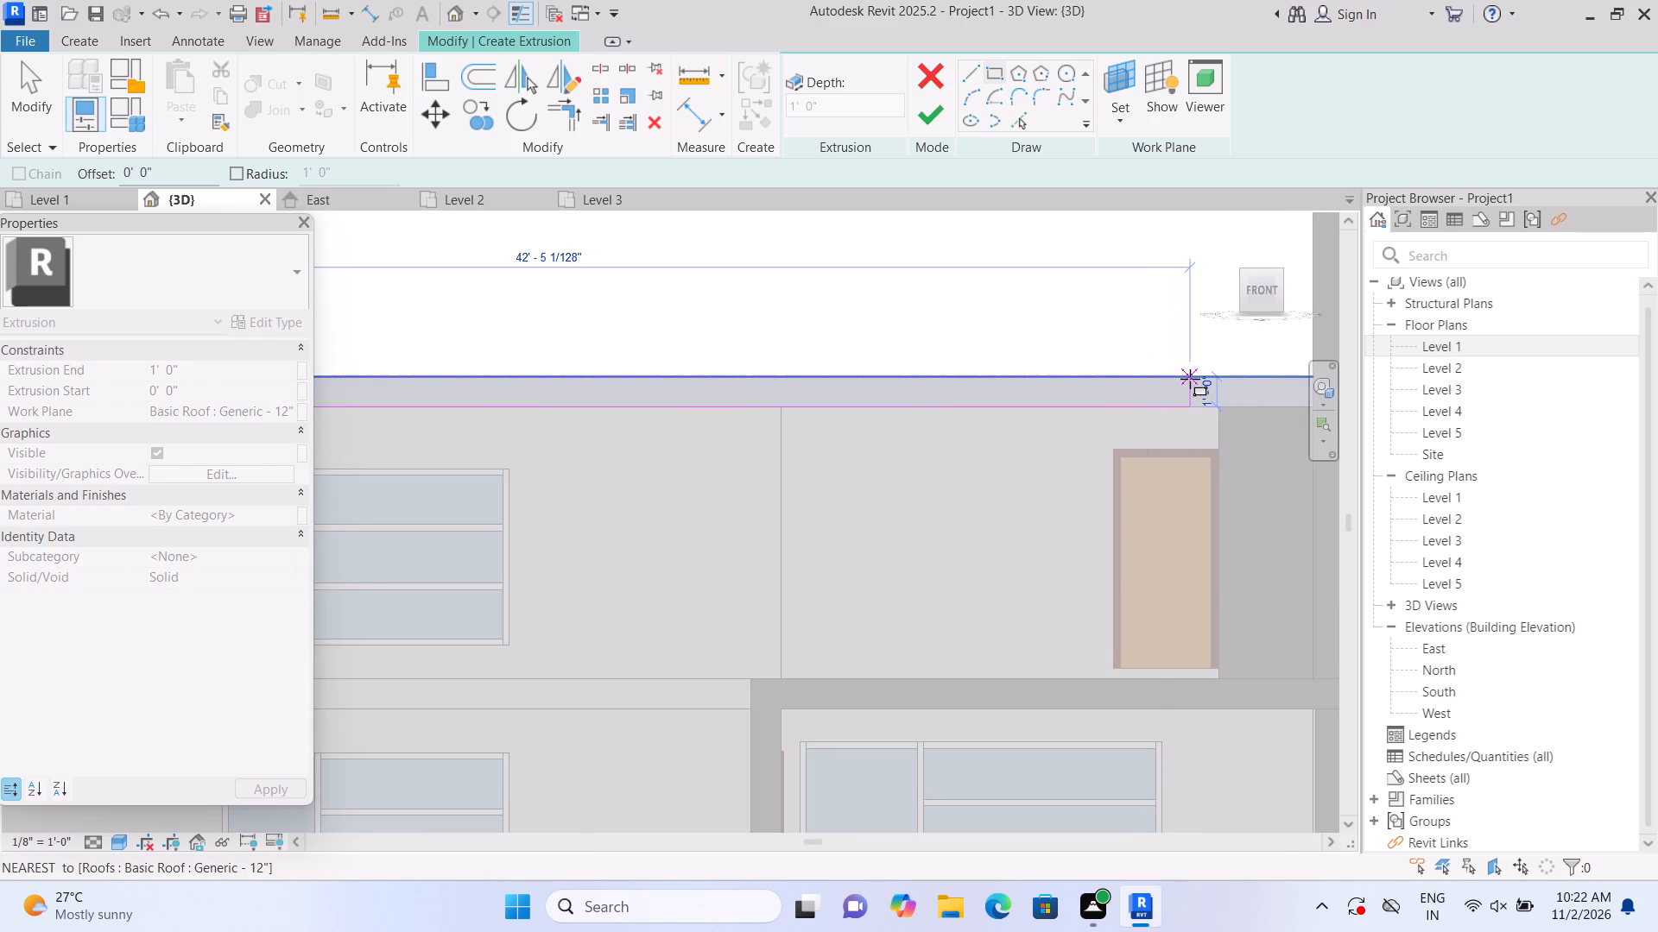
scroll(1206, 377, "down", 7)
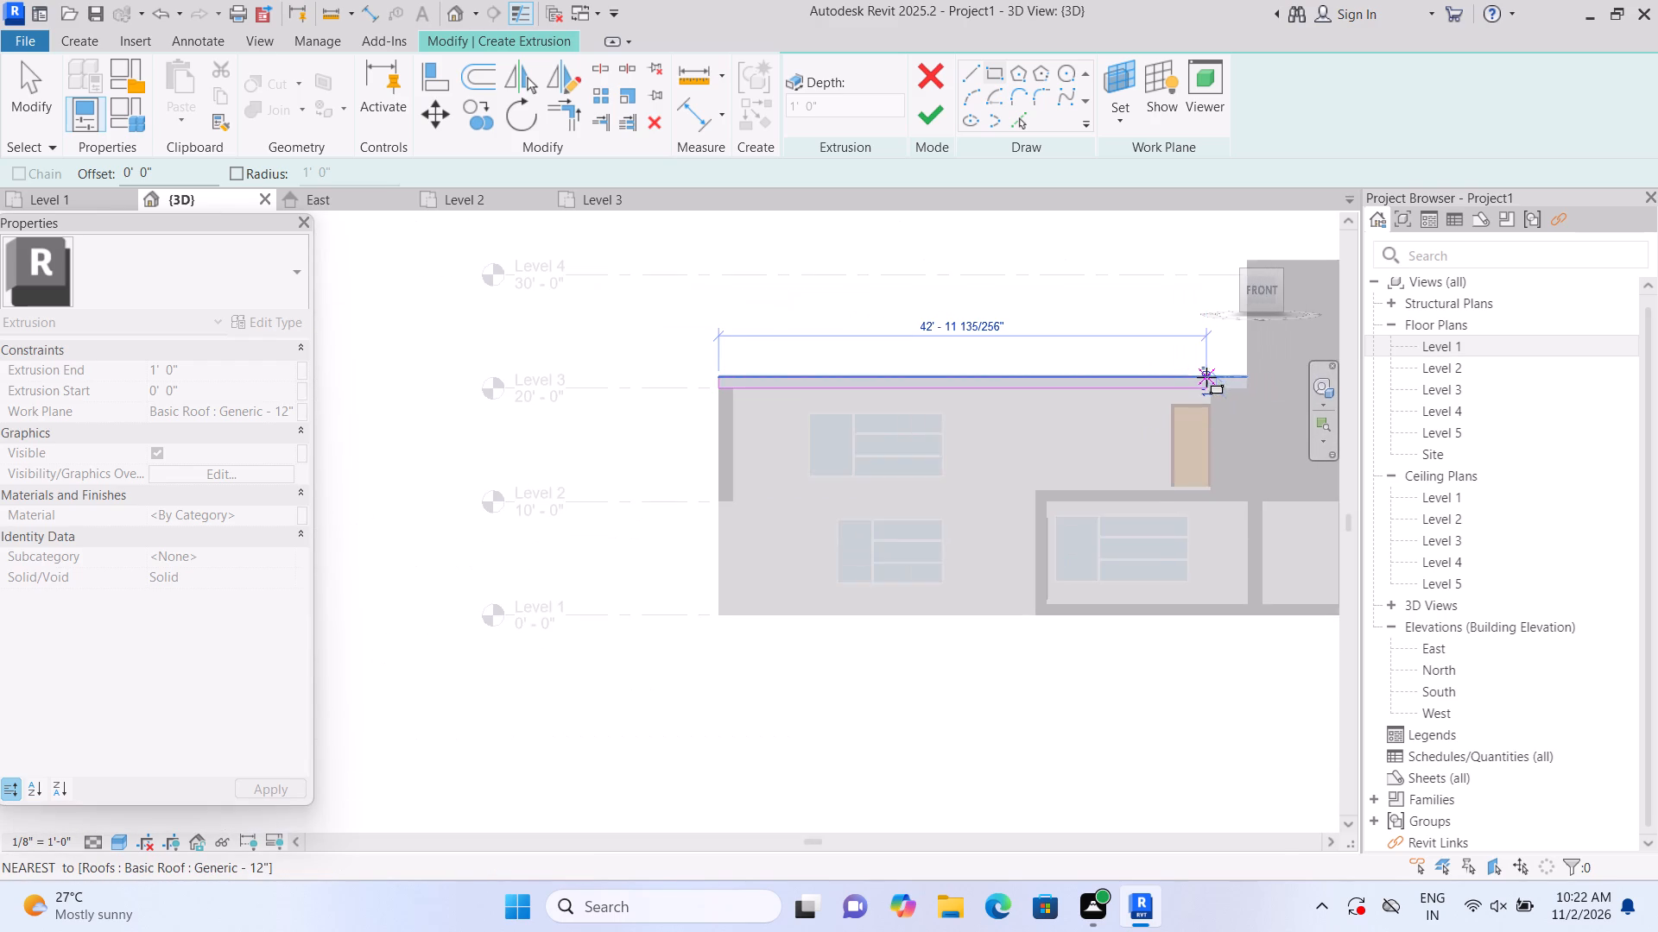
middle_click_drag(1206, 377, 1073, 397)
scroll(1073, 397, "up", 3)
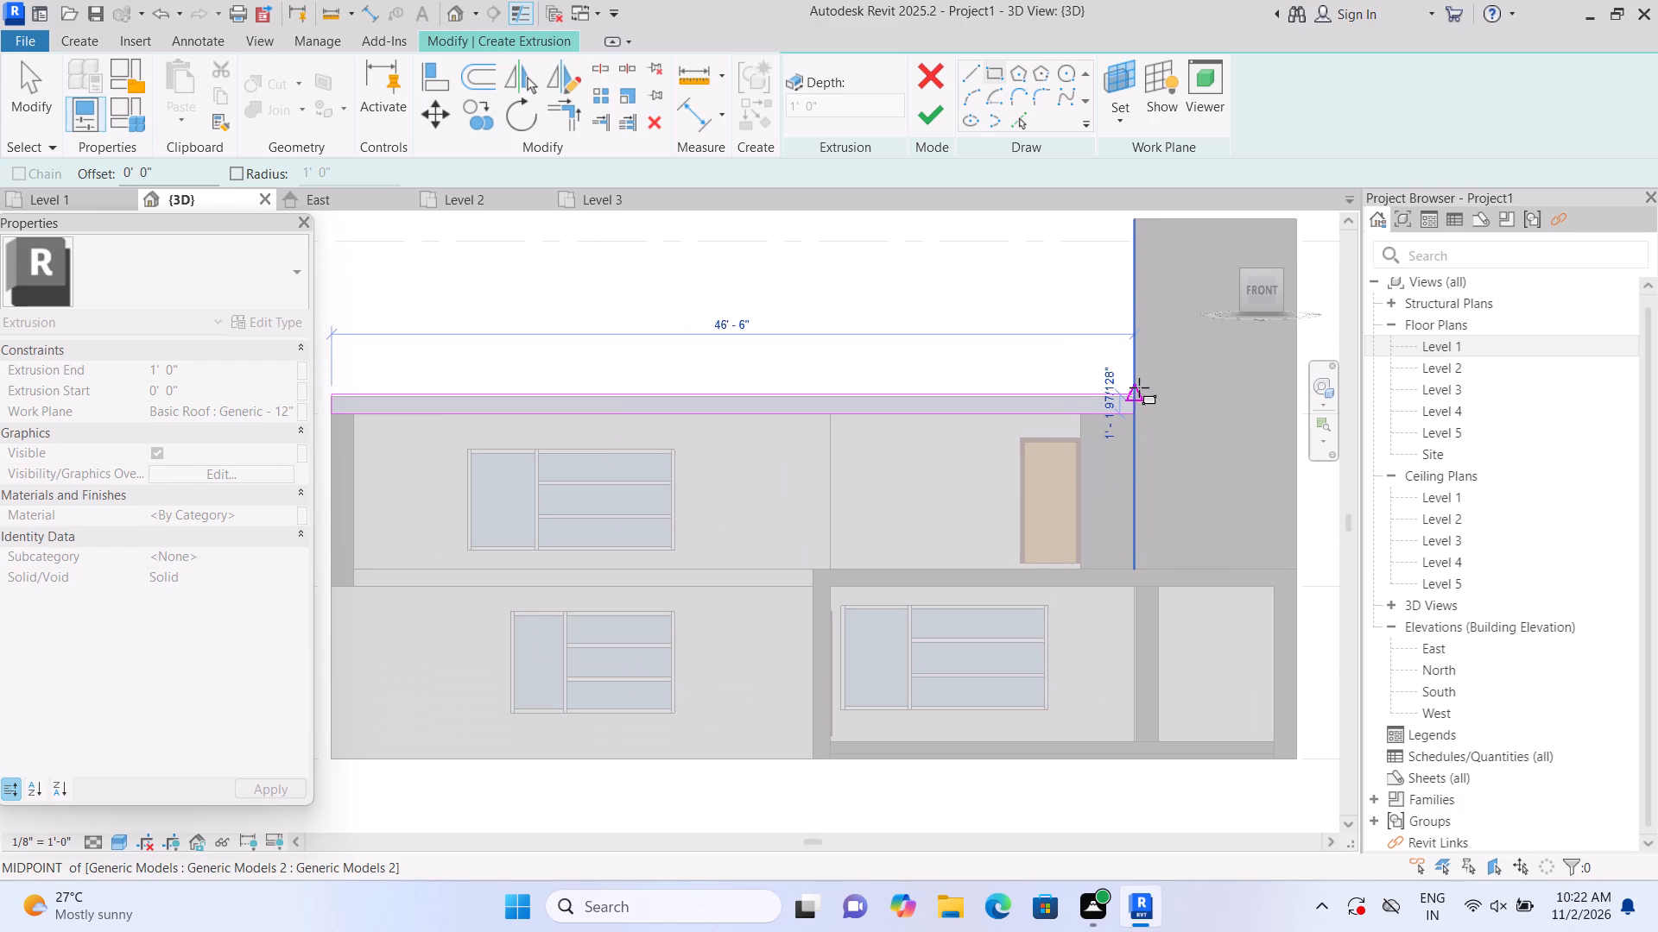
scroll(1139, 387, "up", 4)
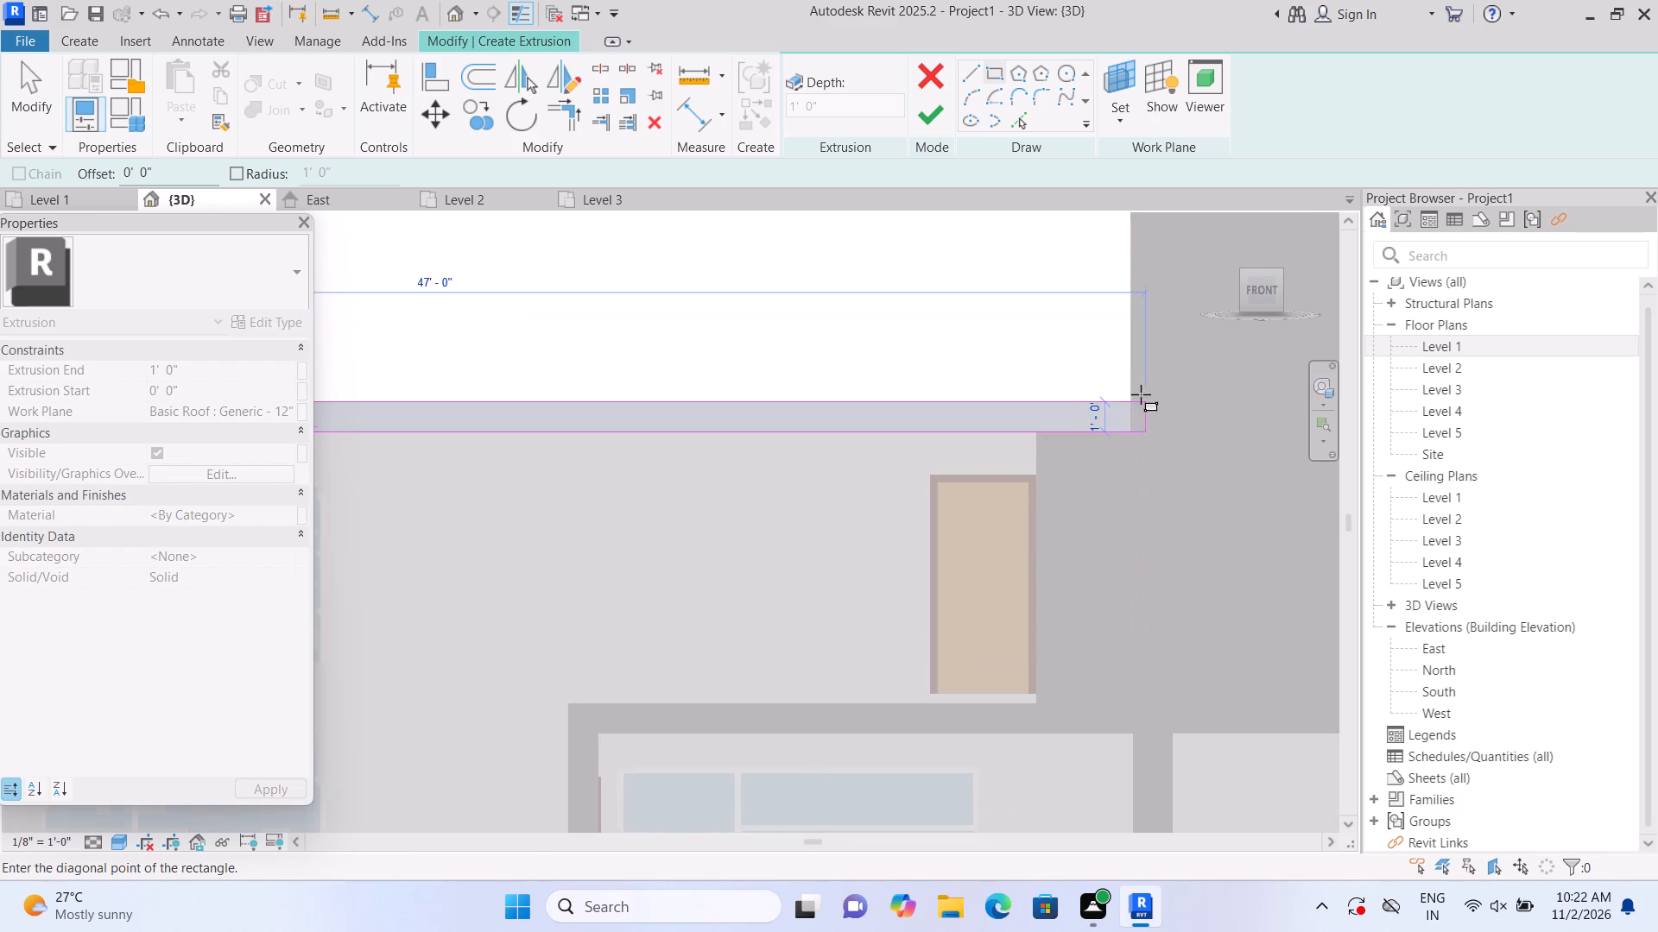
scroll(1141, 394, "up", 3)
left_click(1130, 400)
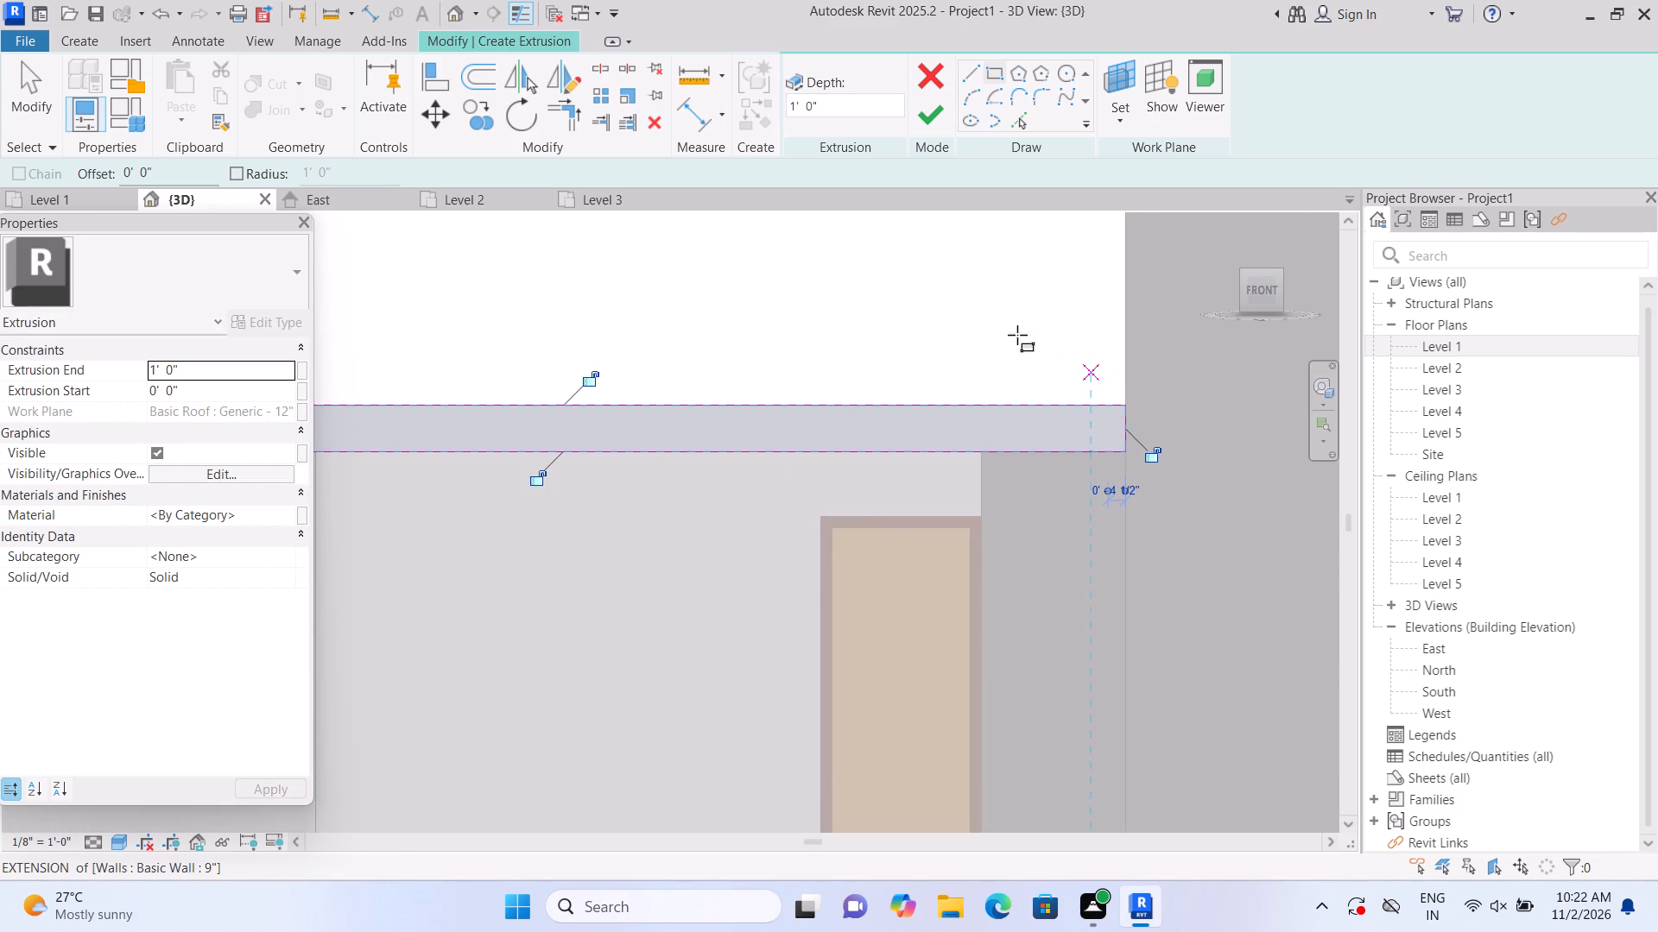
left_click(925, 117)
scroll(981, 370, "down", 7)
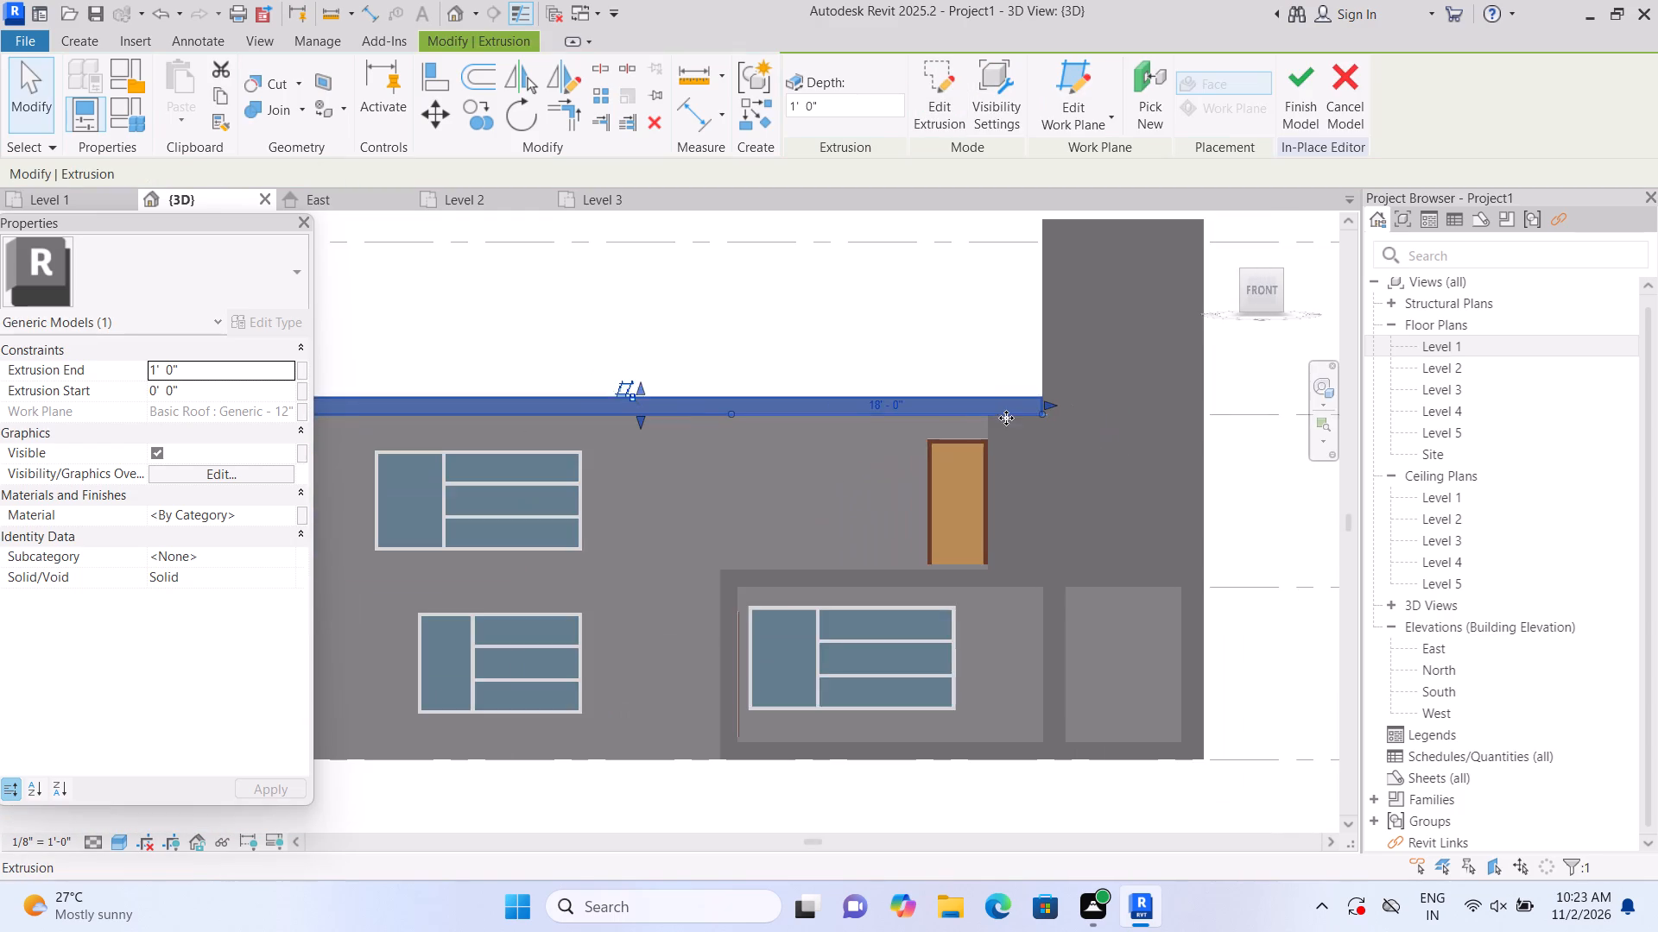
scroll(1011, 425, "down", 3)
left_click(801, 357)
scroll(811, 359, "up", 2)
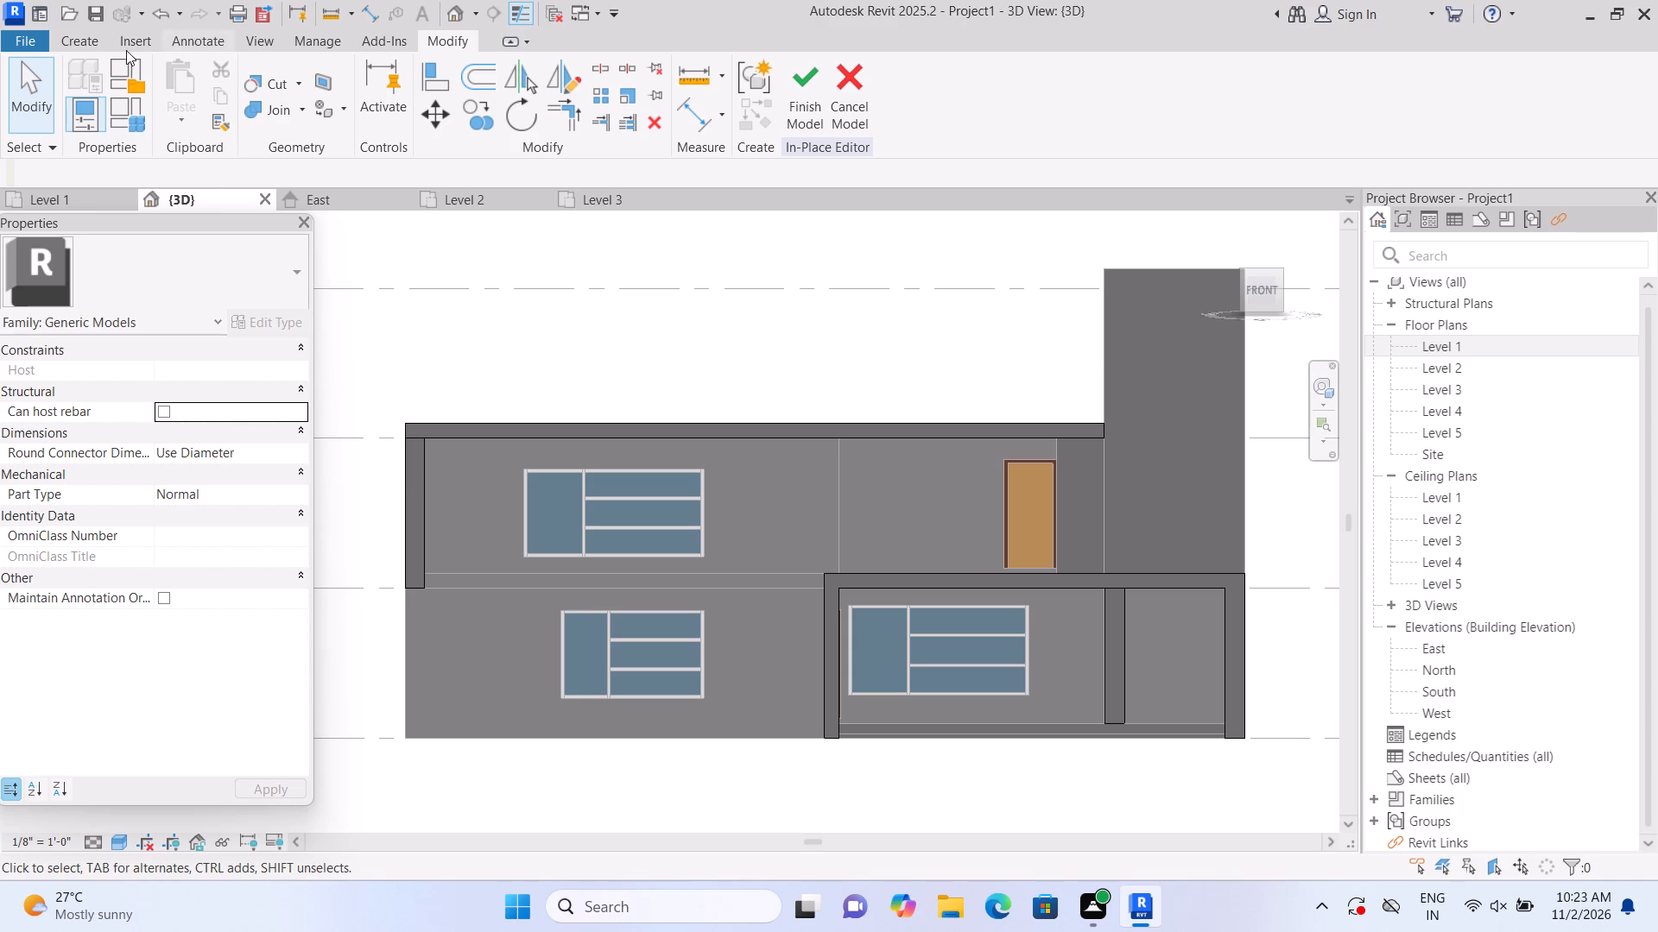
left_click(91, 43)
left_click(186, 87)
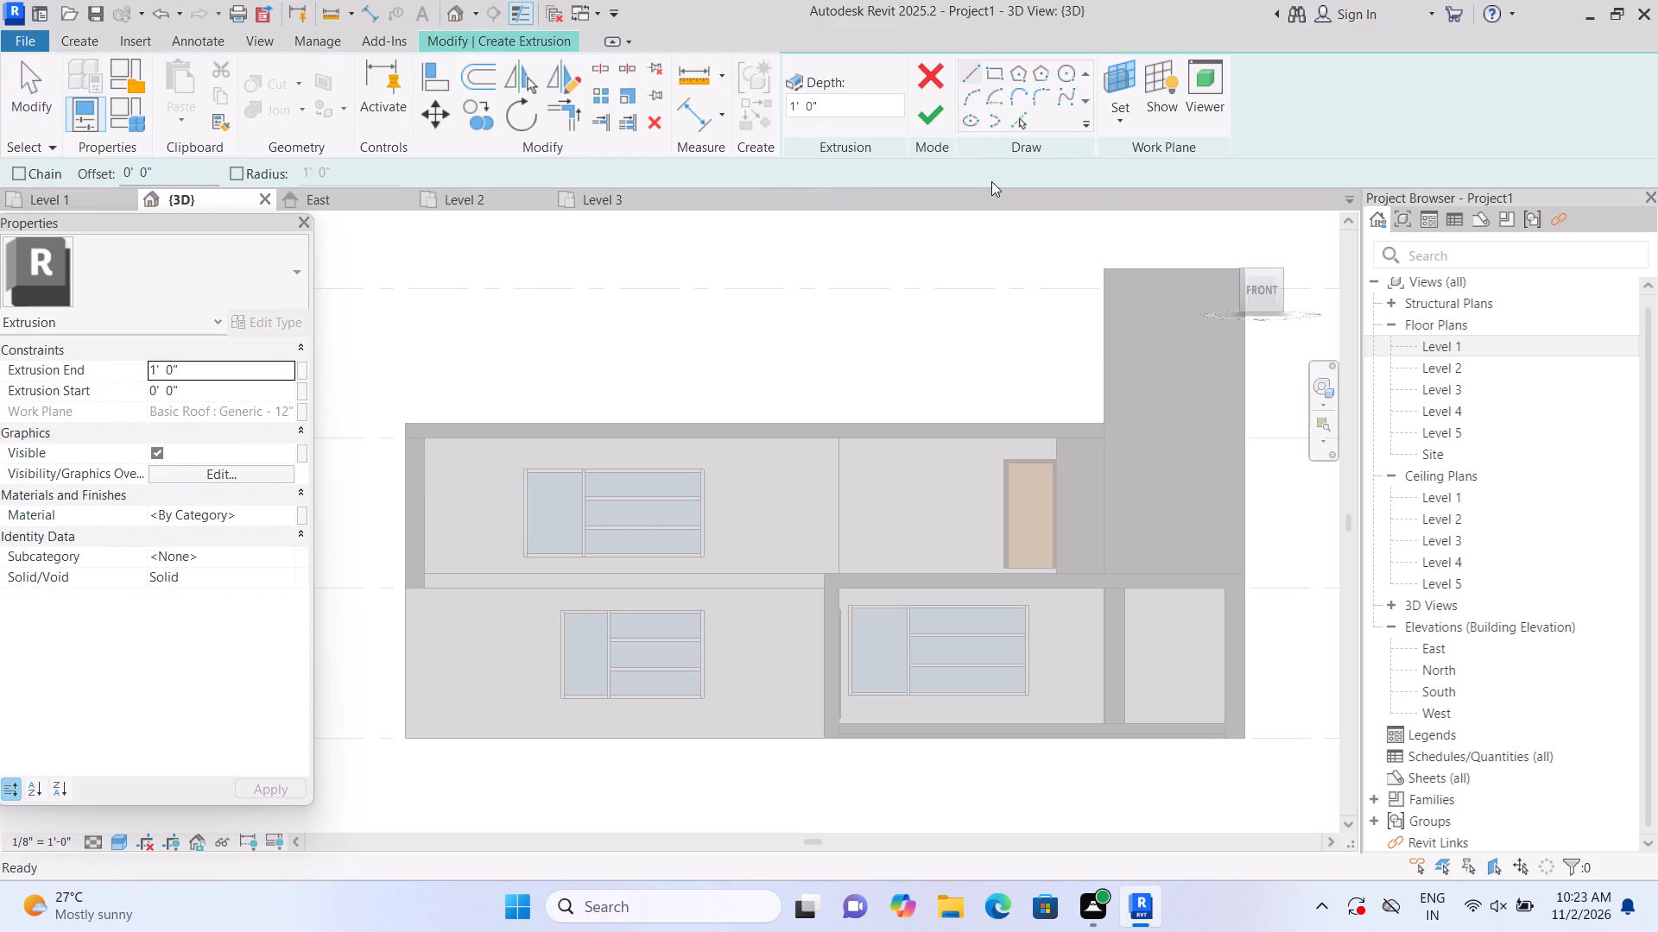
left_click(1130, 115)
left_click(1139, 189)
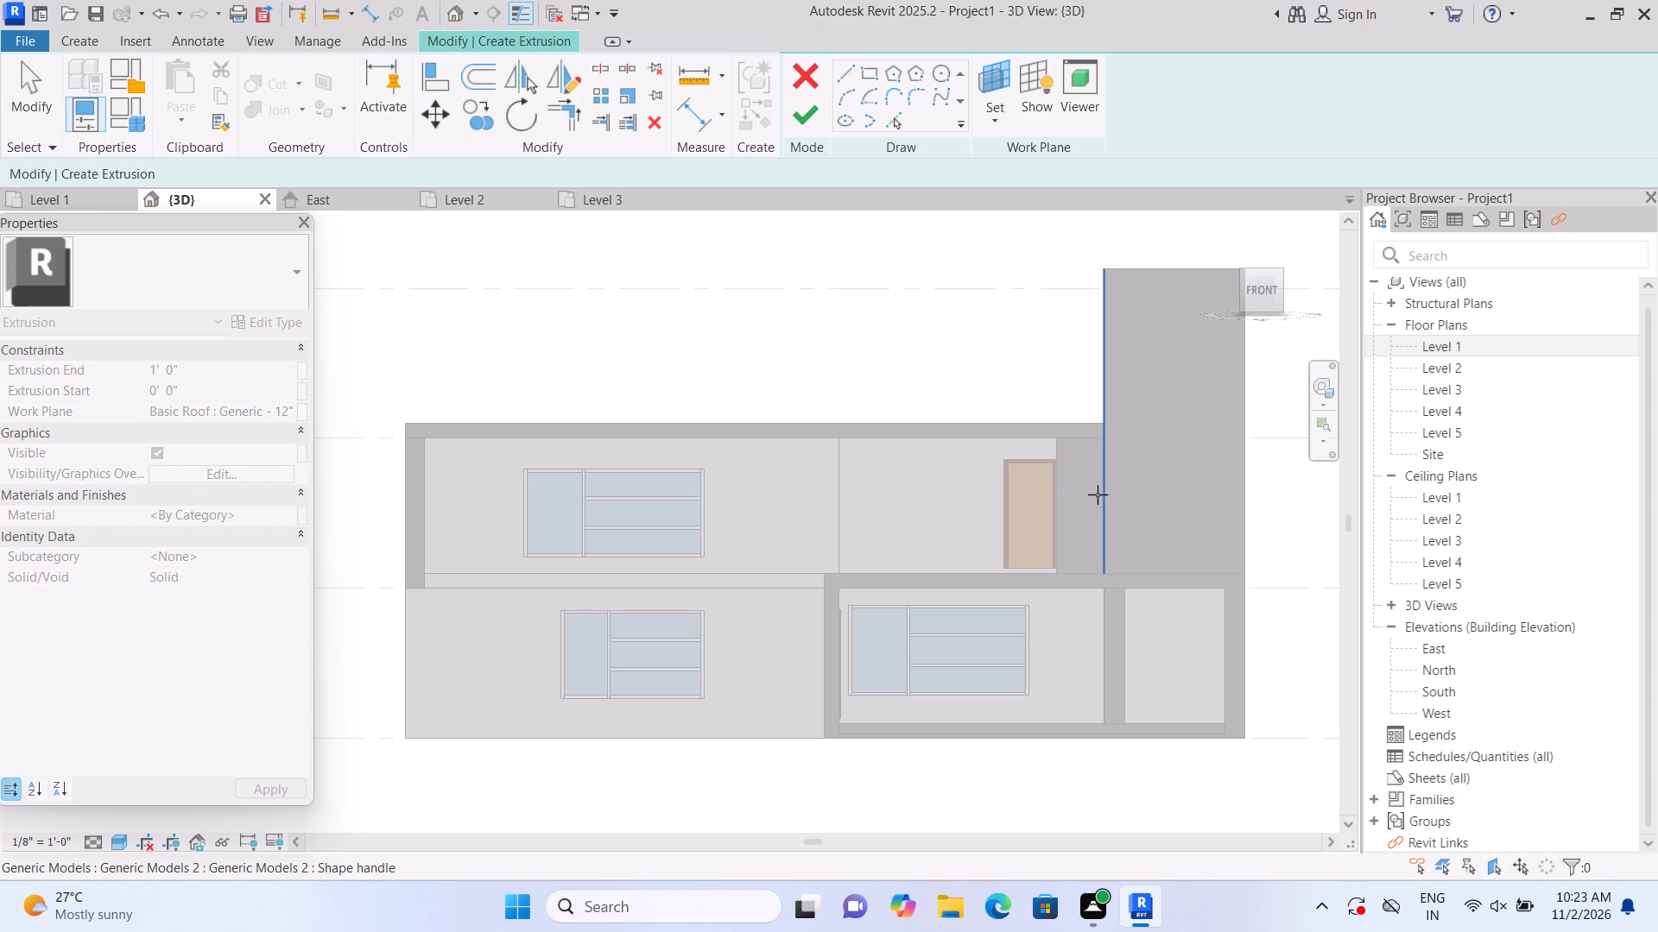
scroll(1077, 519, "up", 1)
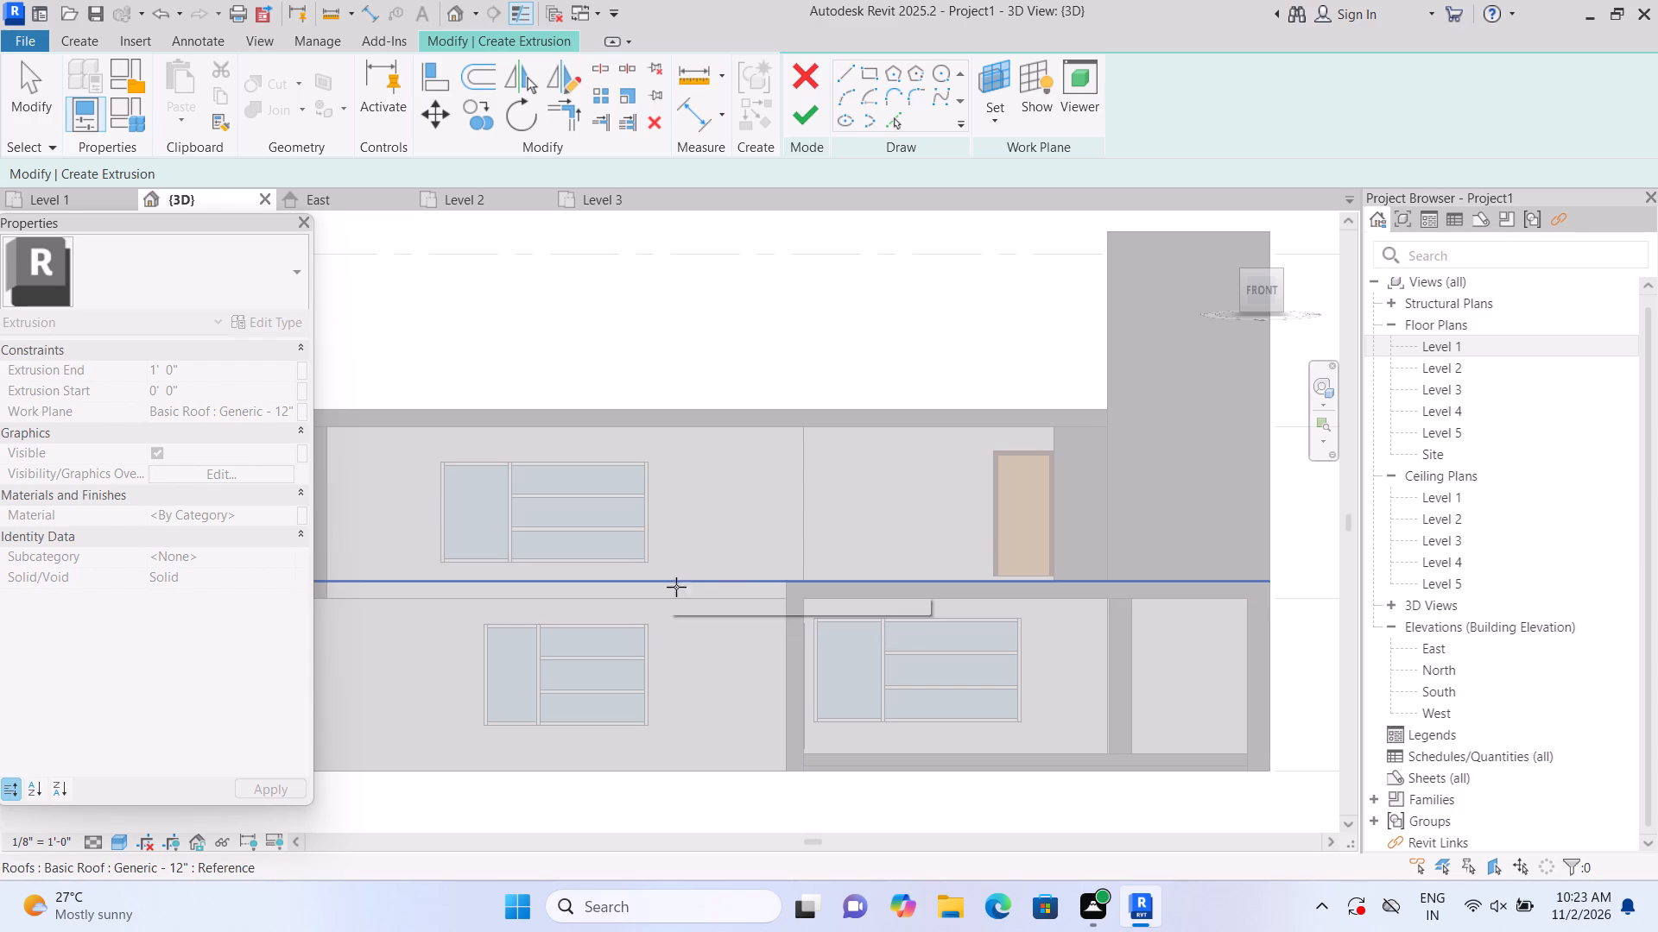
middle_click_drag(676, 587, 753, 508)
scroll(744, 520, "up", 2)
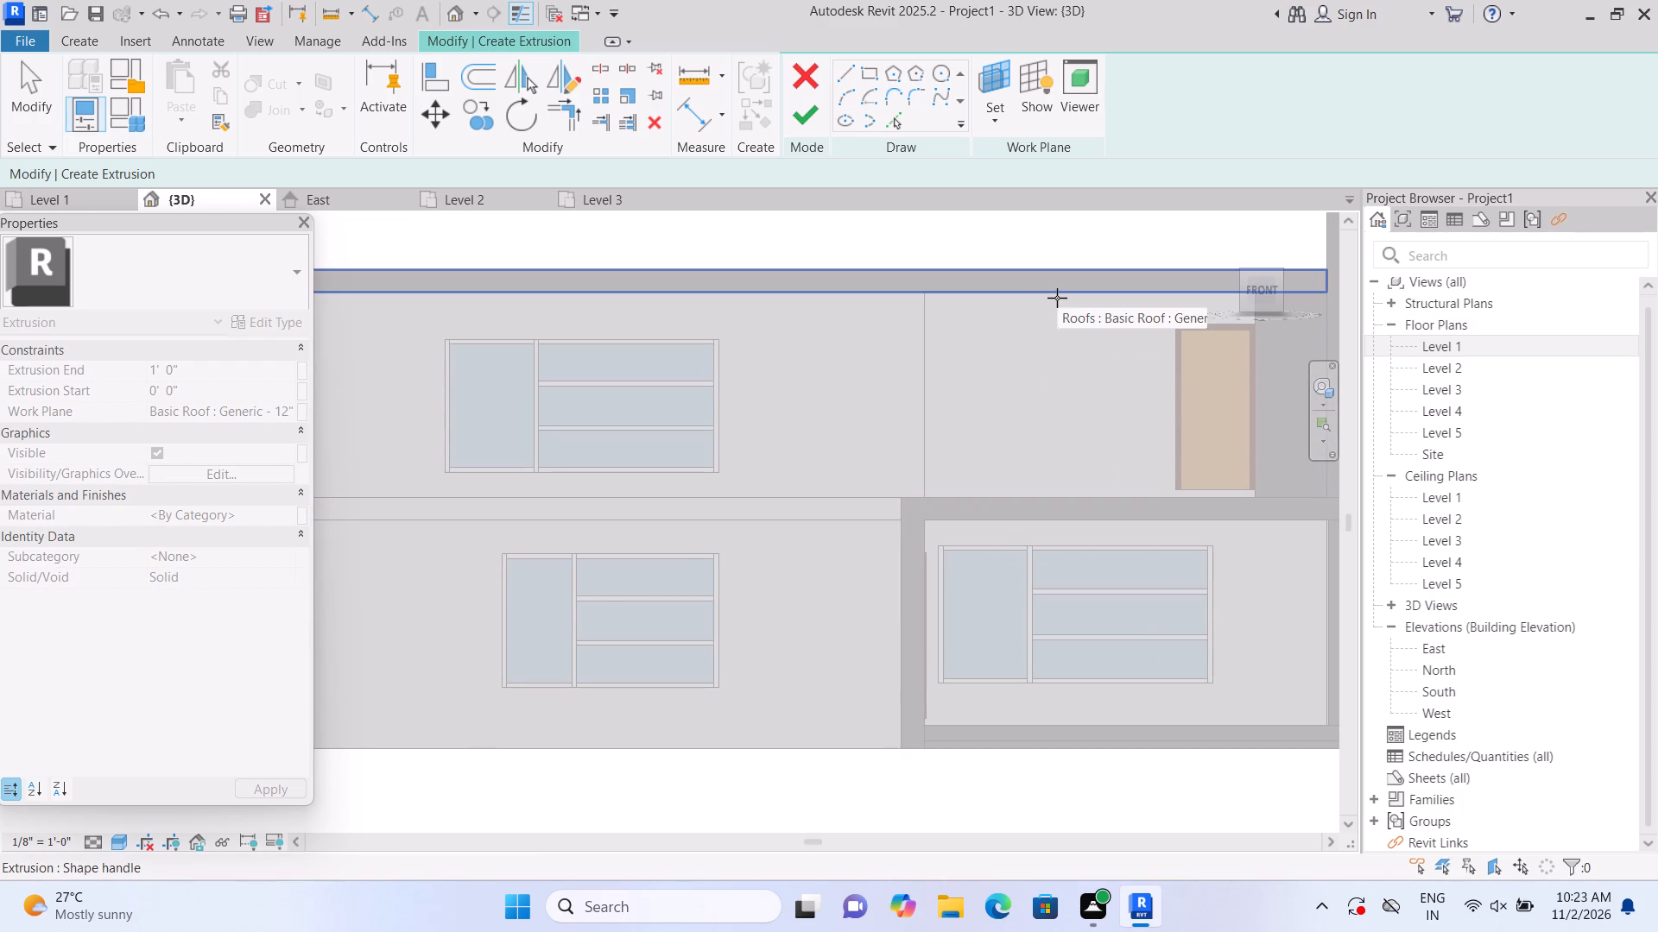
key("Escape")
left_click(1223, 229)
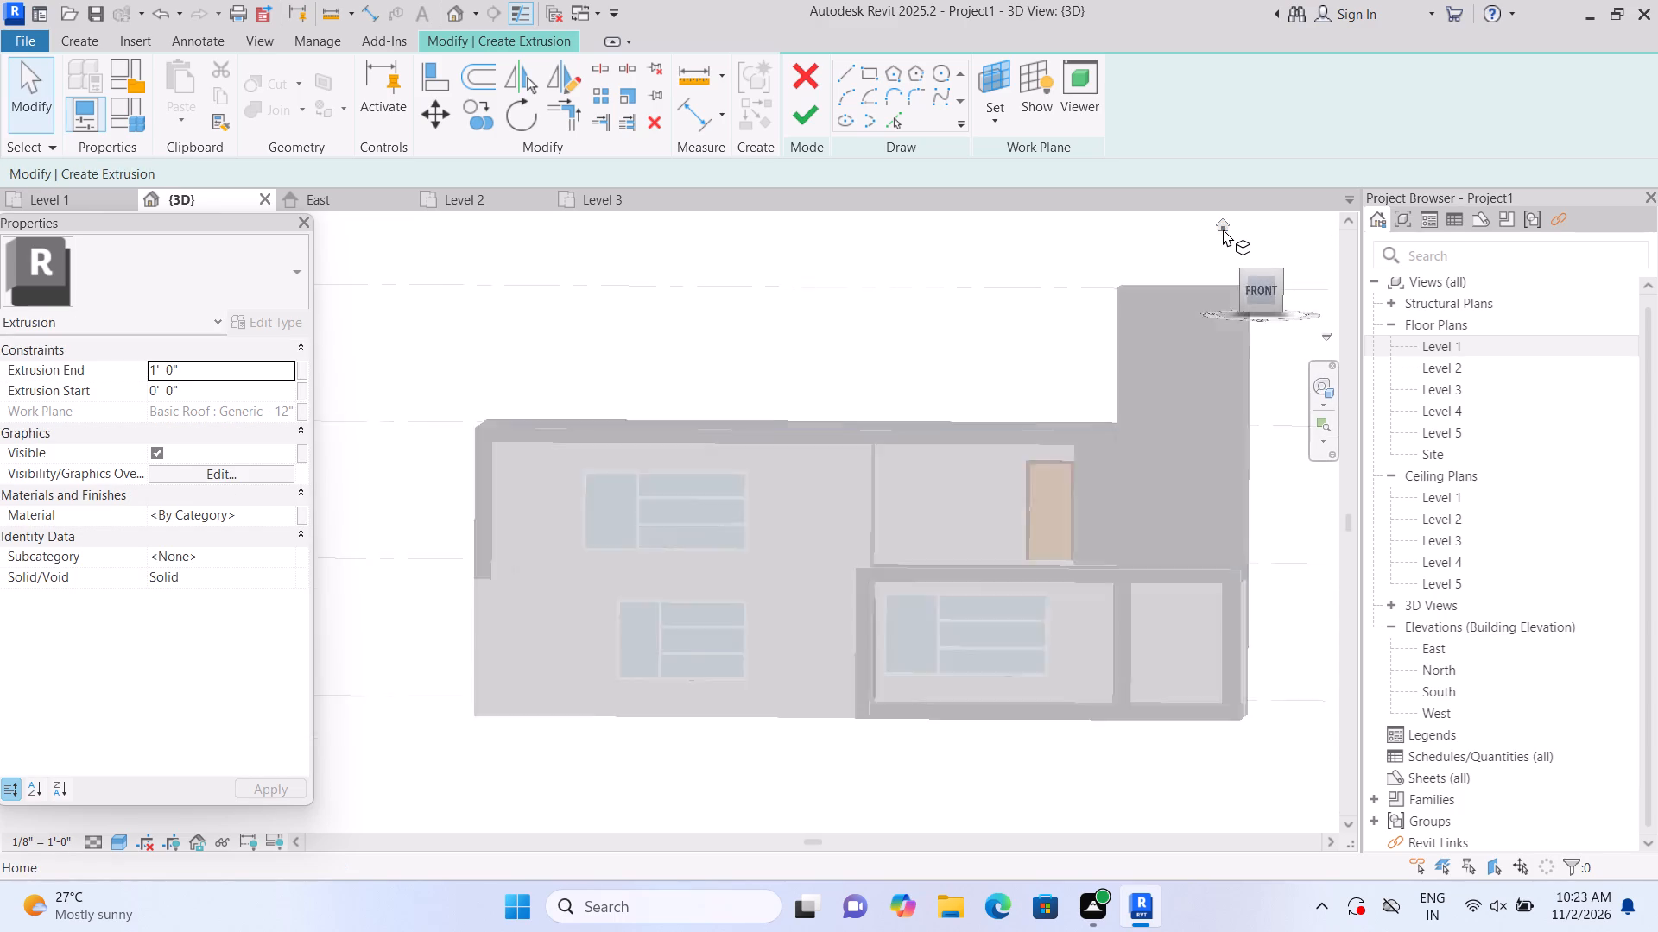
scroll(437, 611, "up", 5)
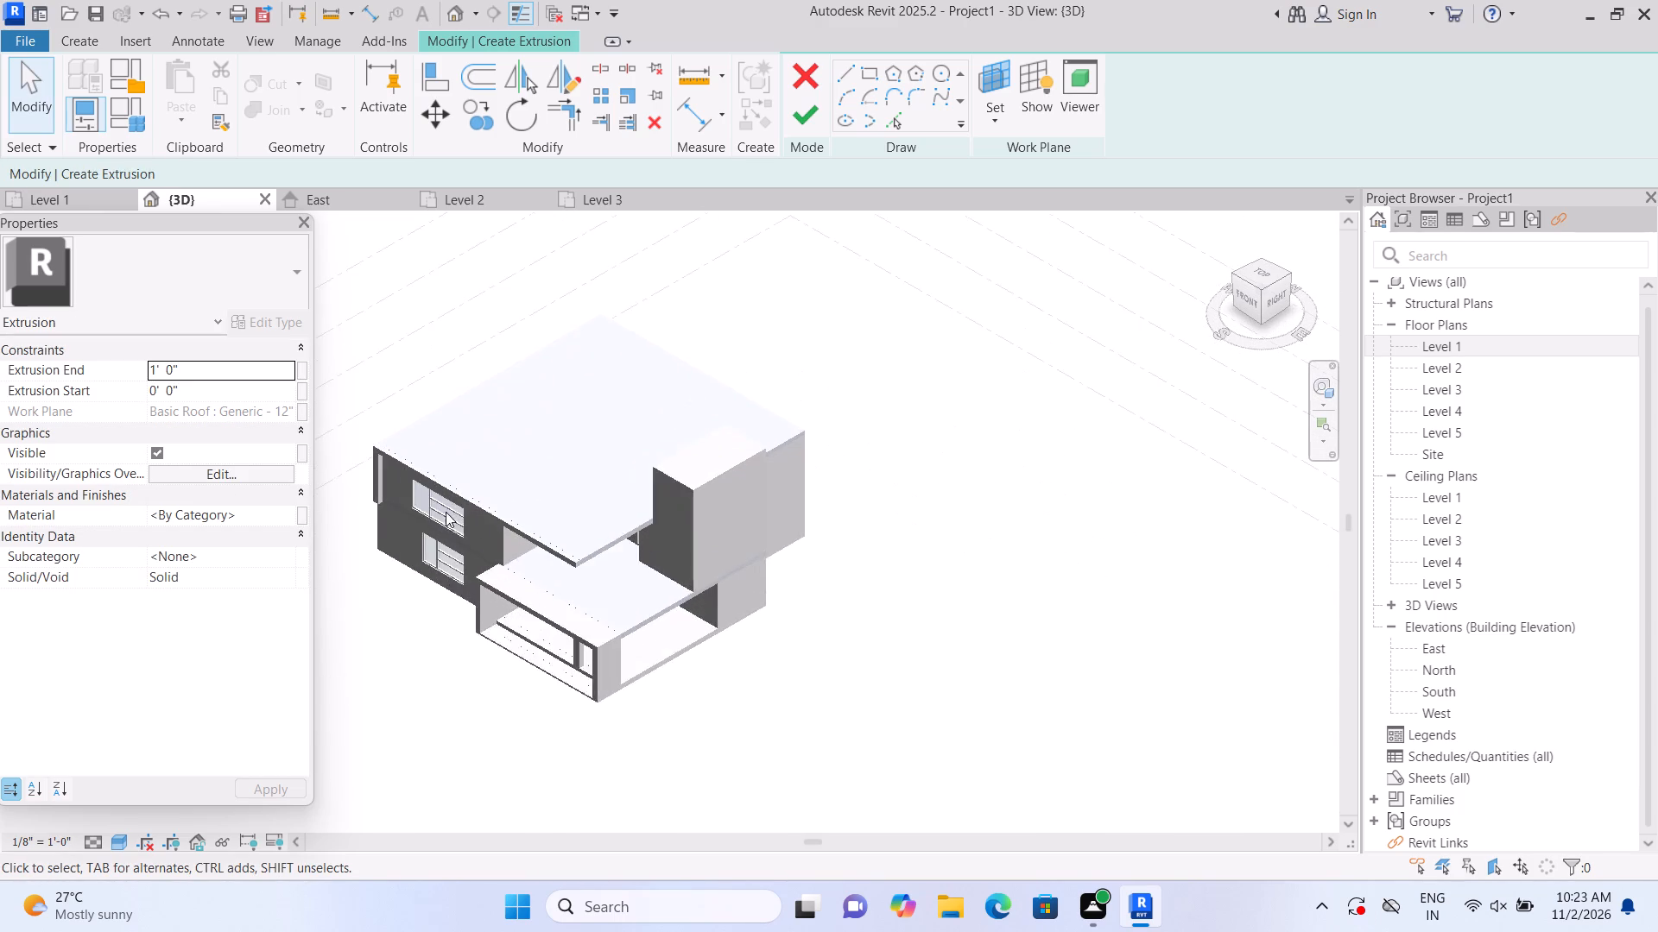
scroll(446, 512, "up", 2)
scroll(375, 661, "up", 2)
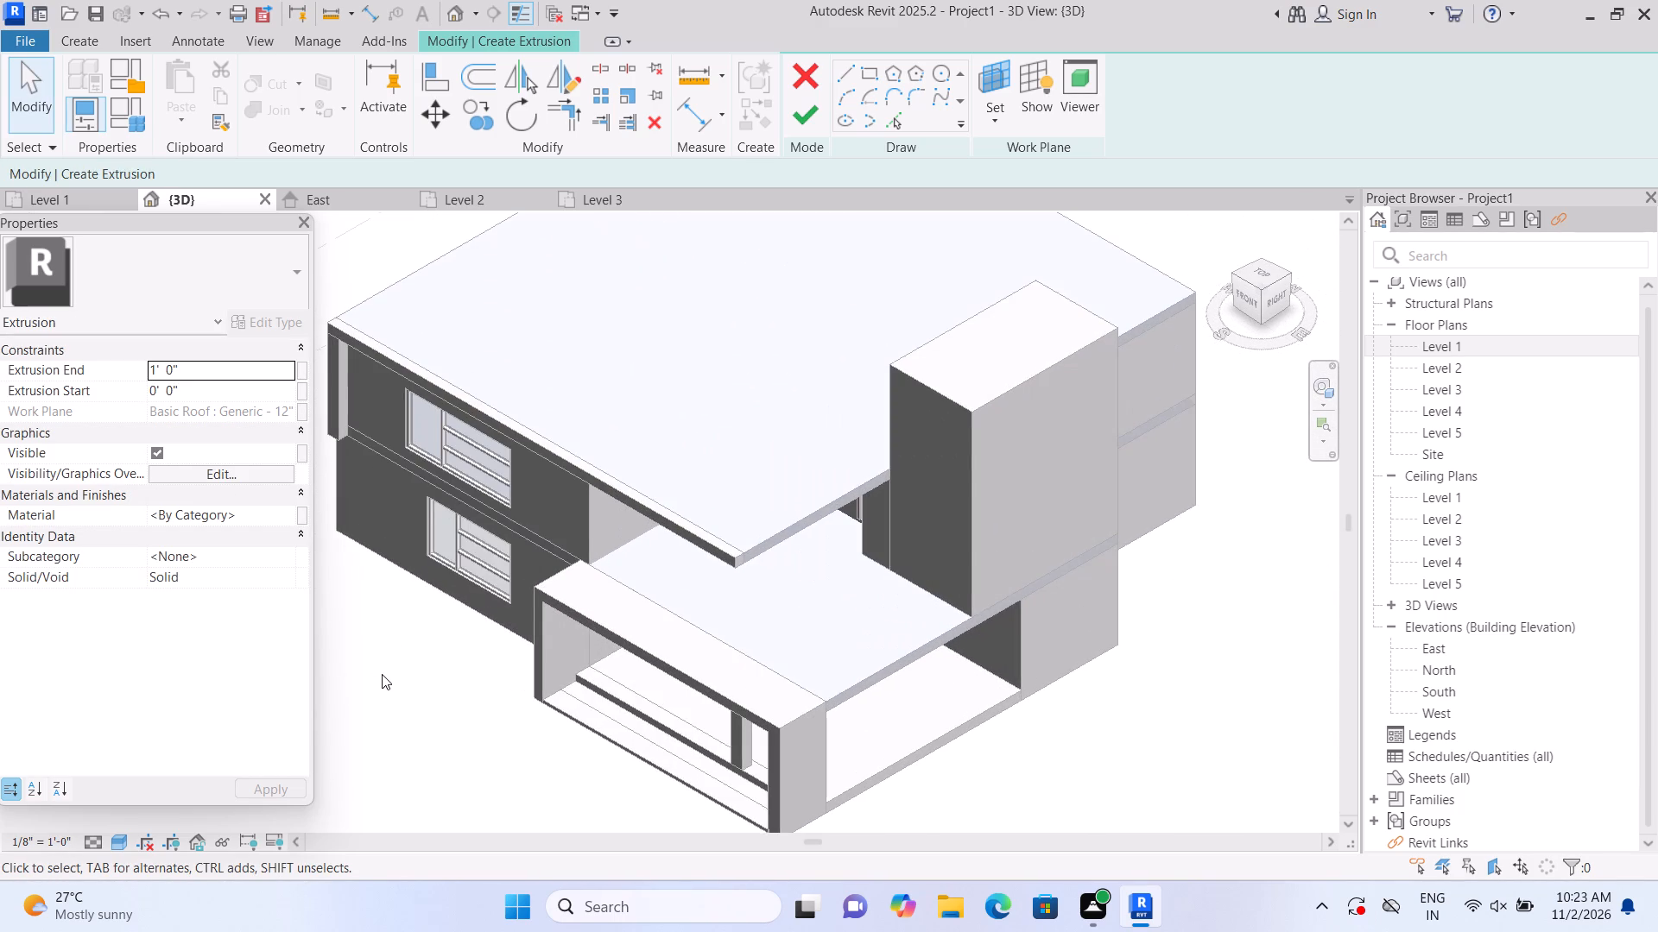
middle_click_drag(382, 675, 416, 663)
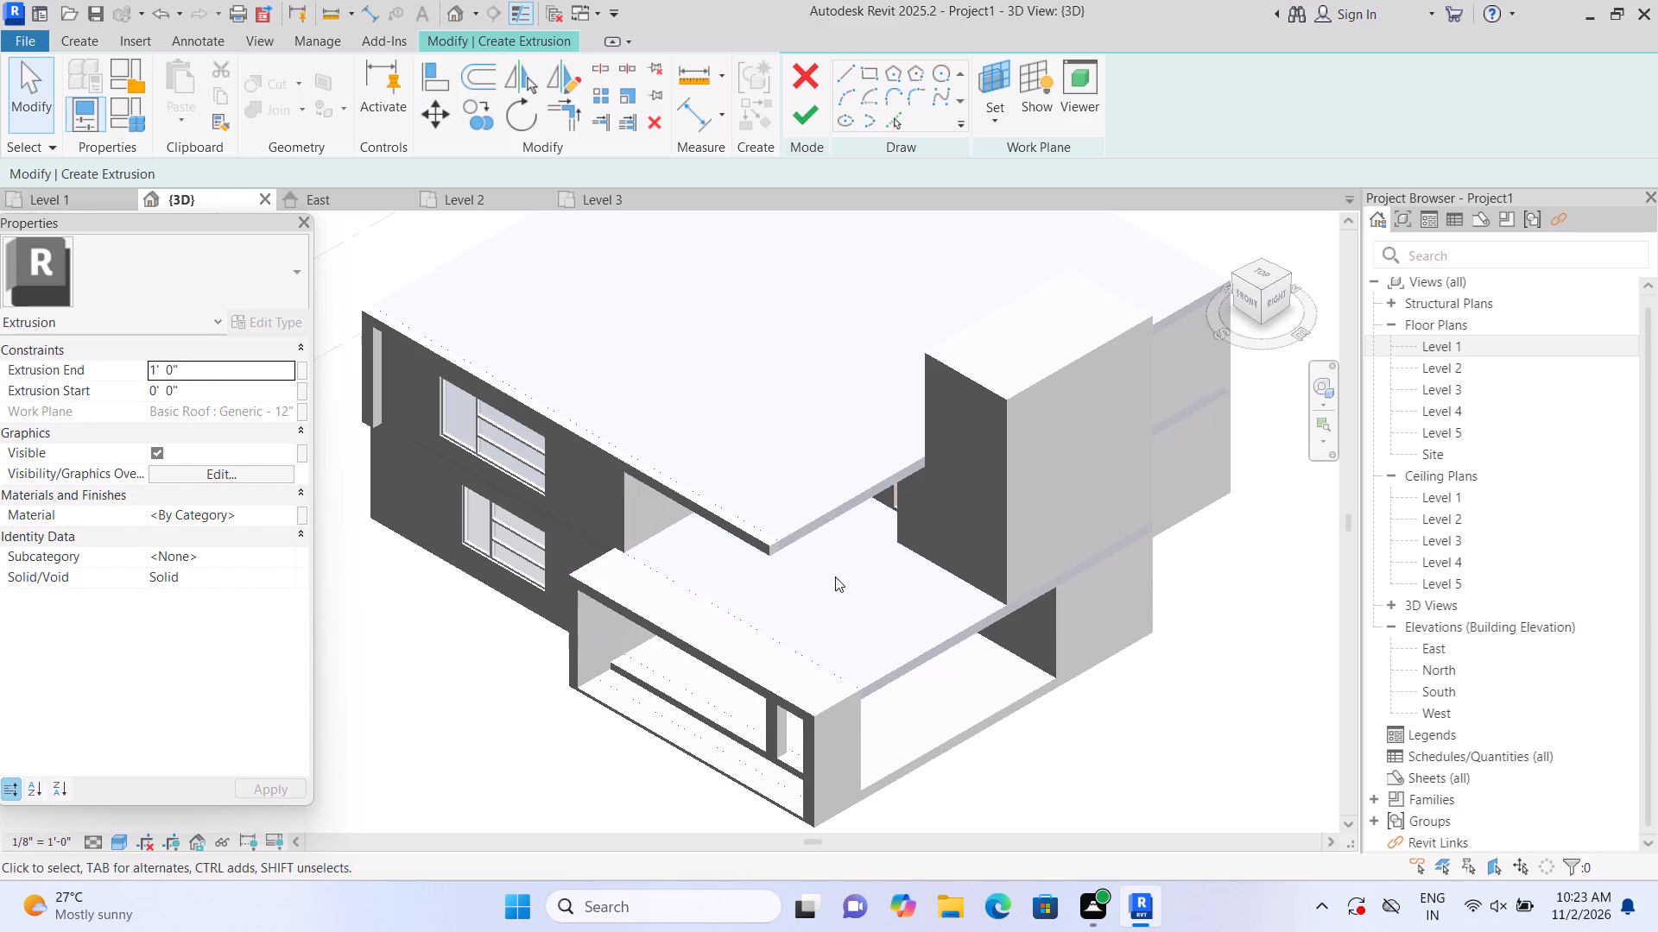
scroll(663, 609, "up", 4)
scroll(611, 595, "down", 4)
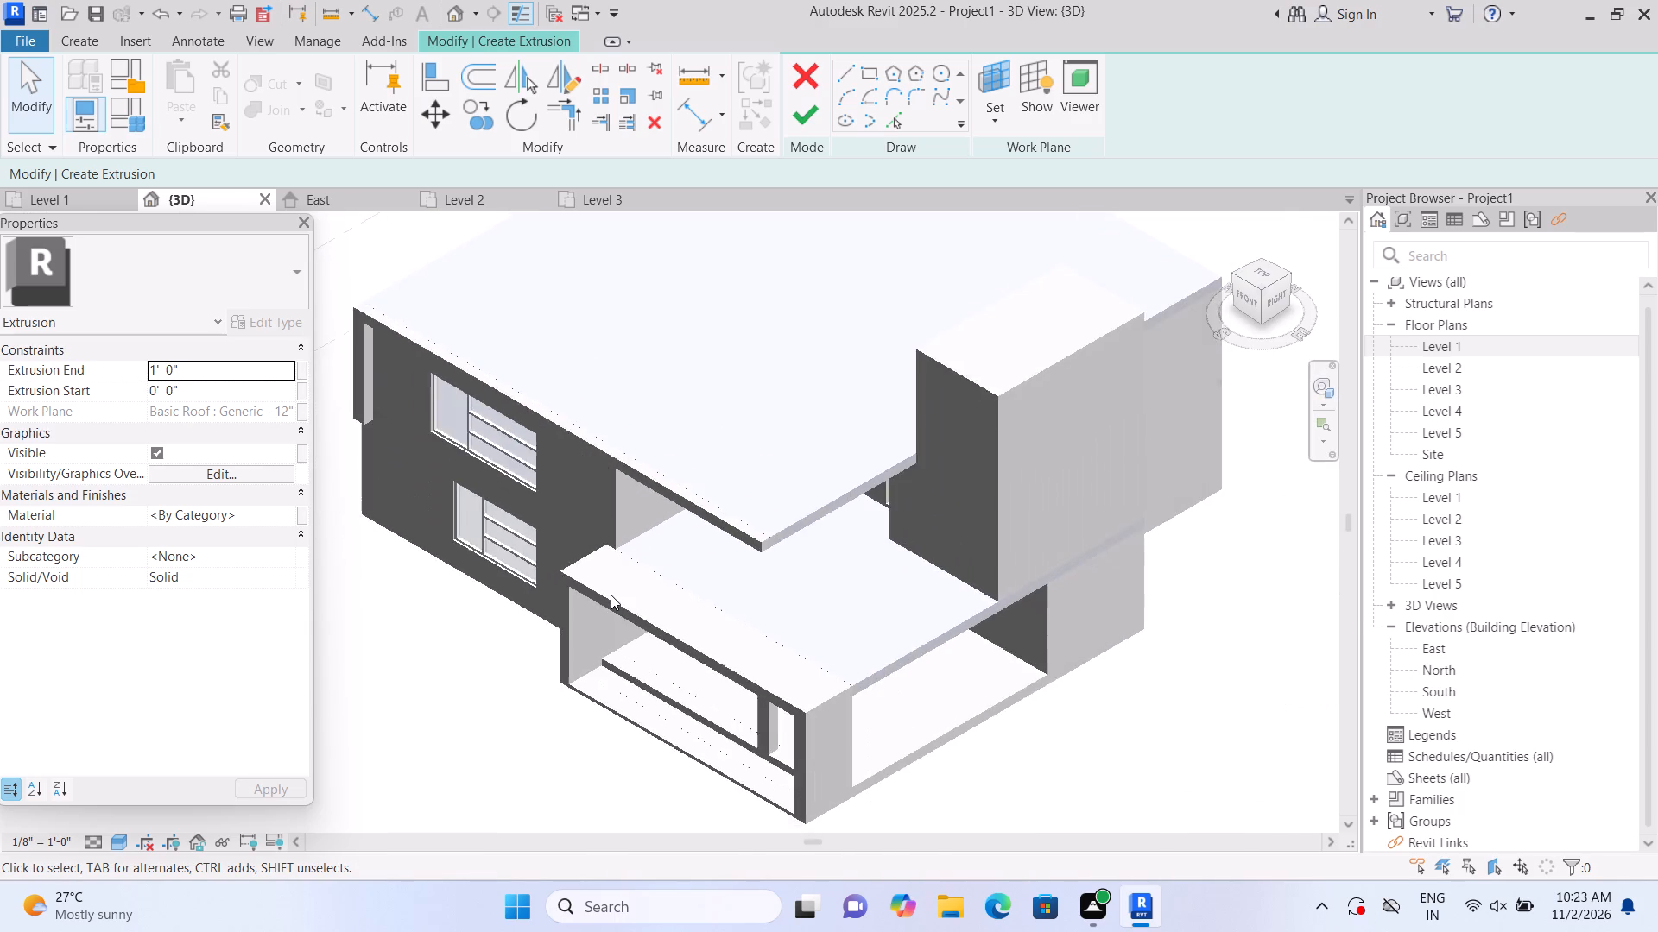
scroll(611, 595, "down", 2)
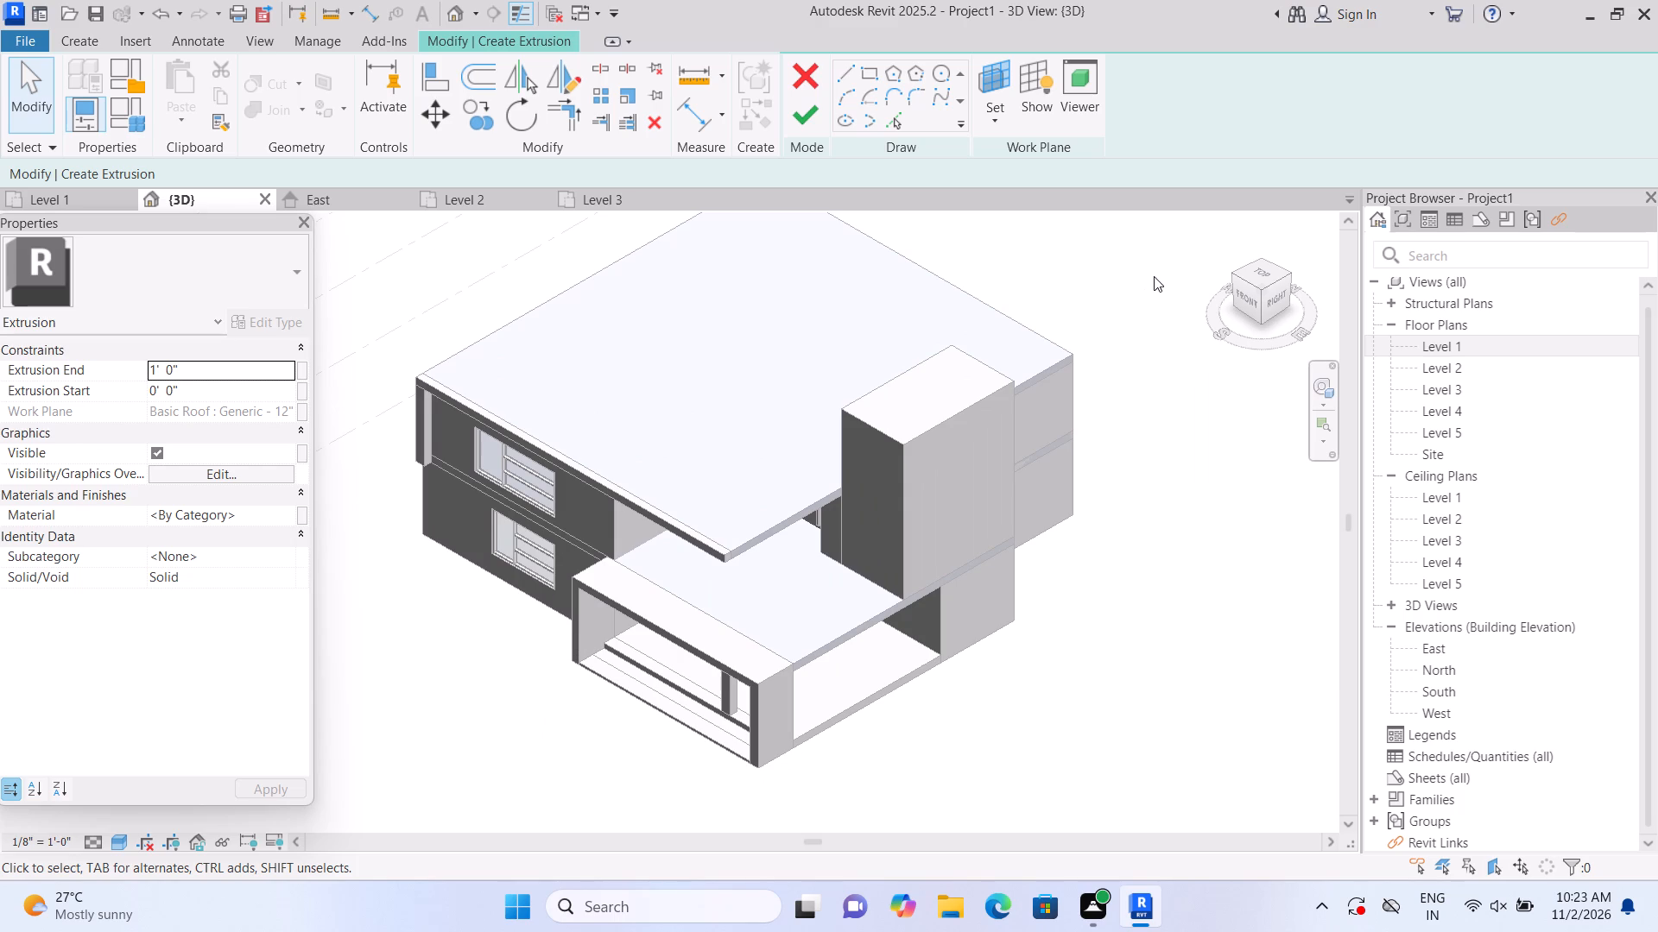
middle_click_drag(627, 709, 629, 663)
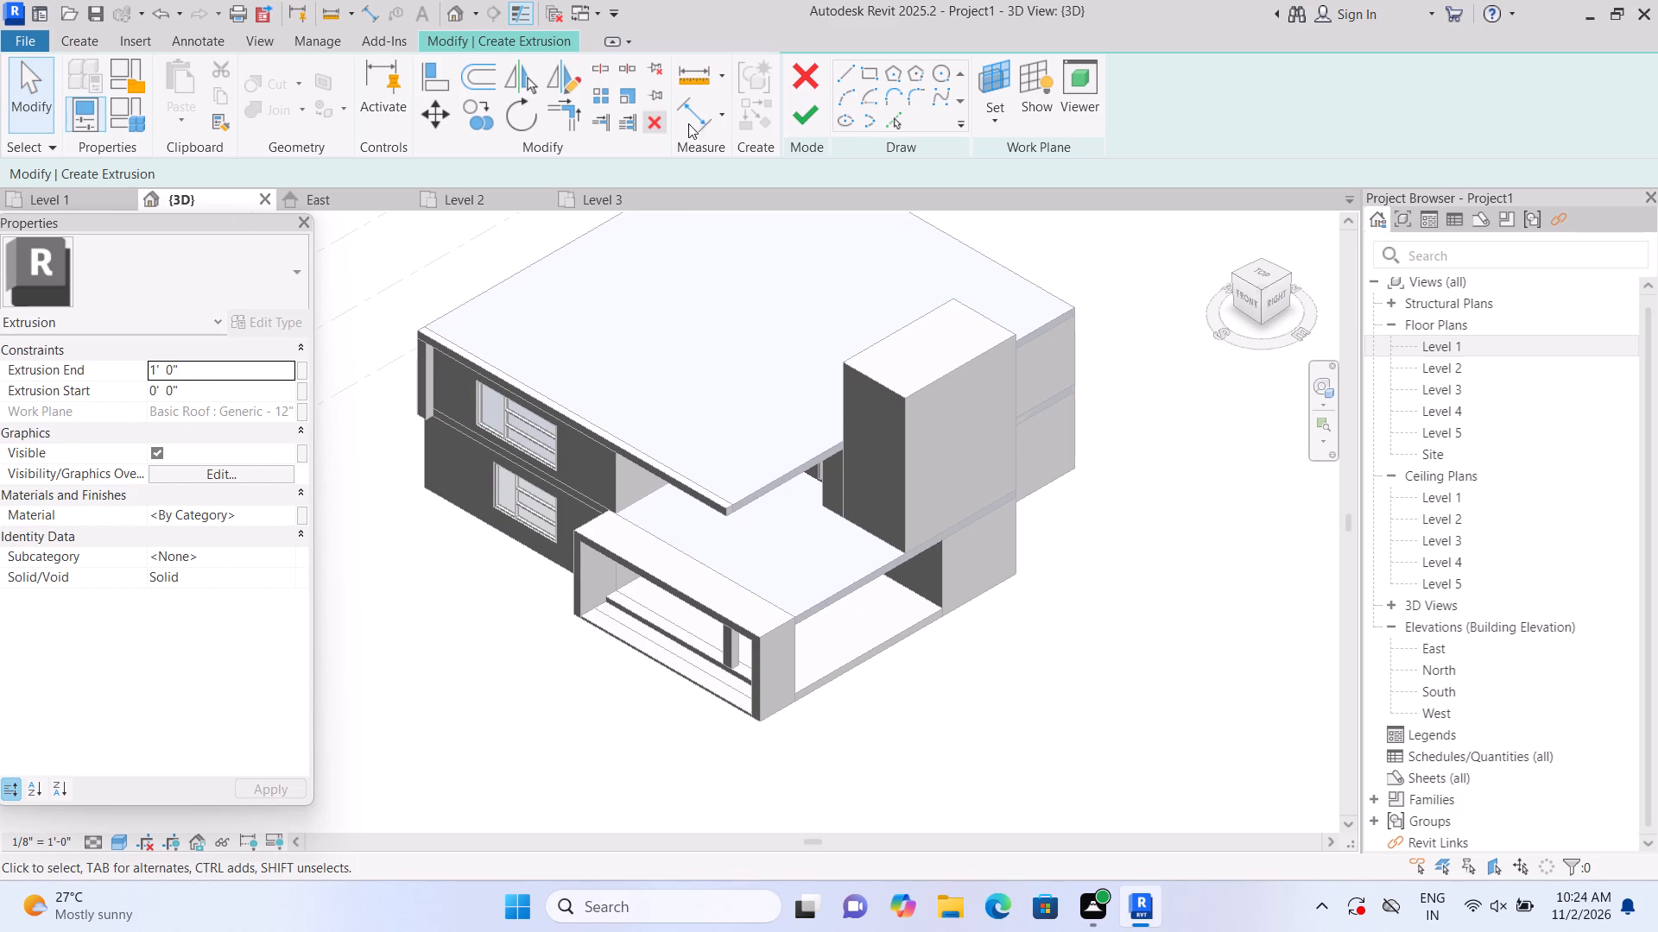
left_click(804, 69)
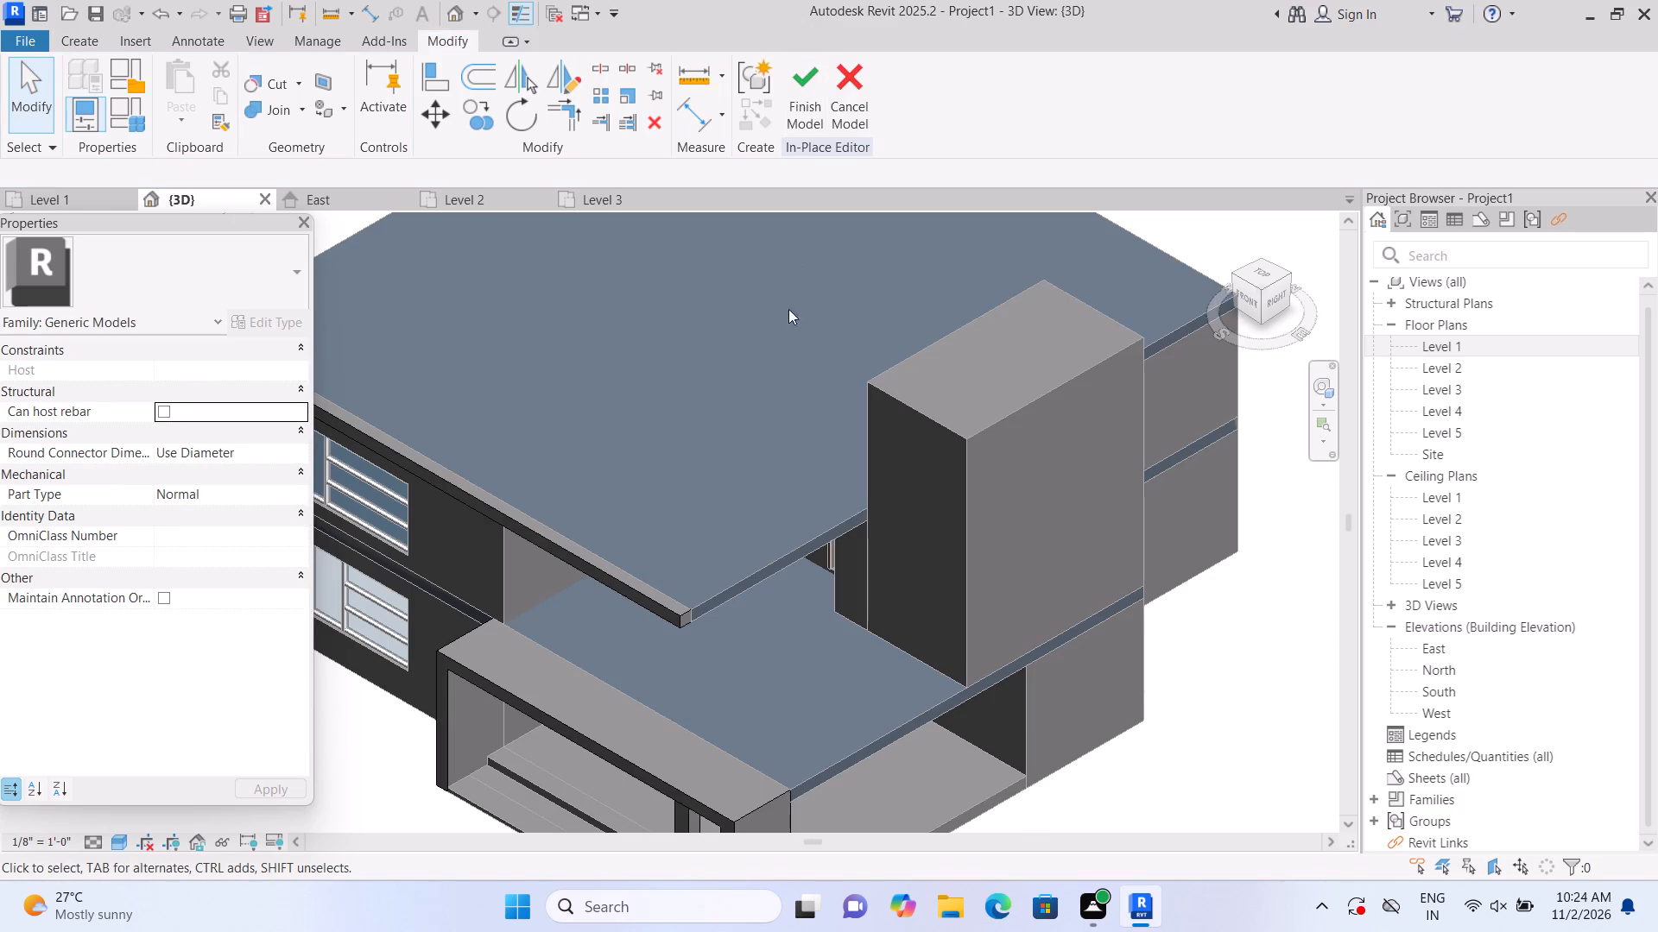
Open the Level 2 floor plan and start a new extrusion on the Level 2 work plane.
scroll(792, 333, "down", 2)
middle_click_drag(490, 737, 502, 713)
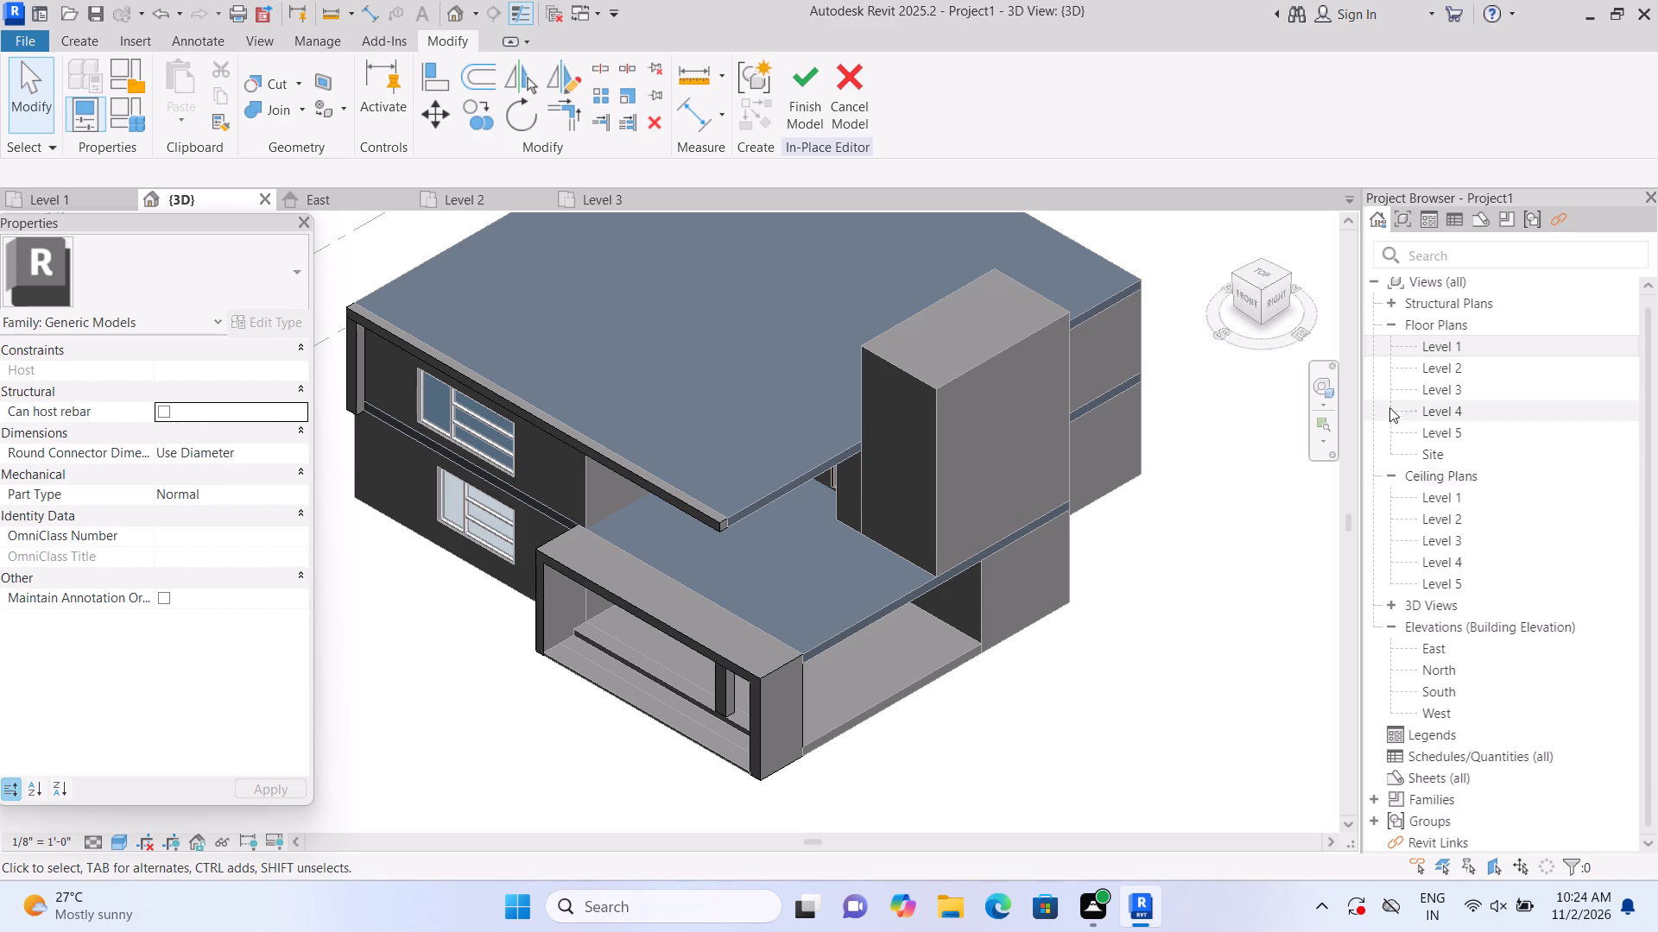
double_click(1422, 365)
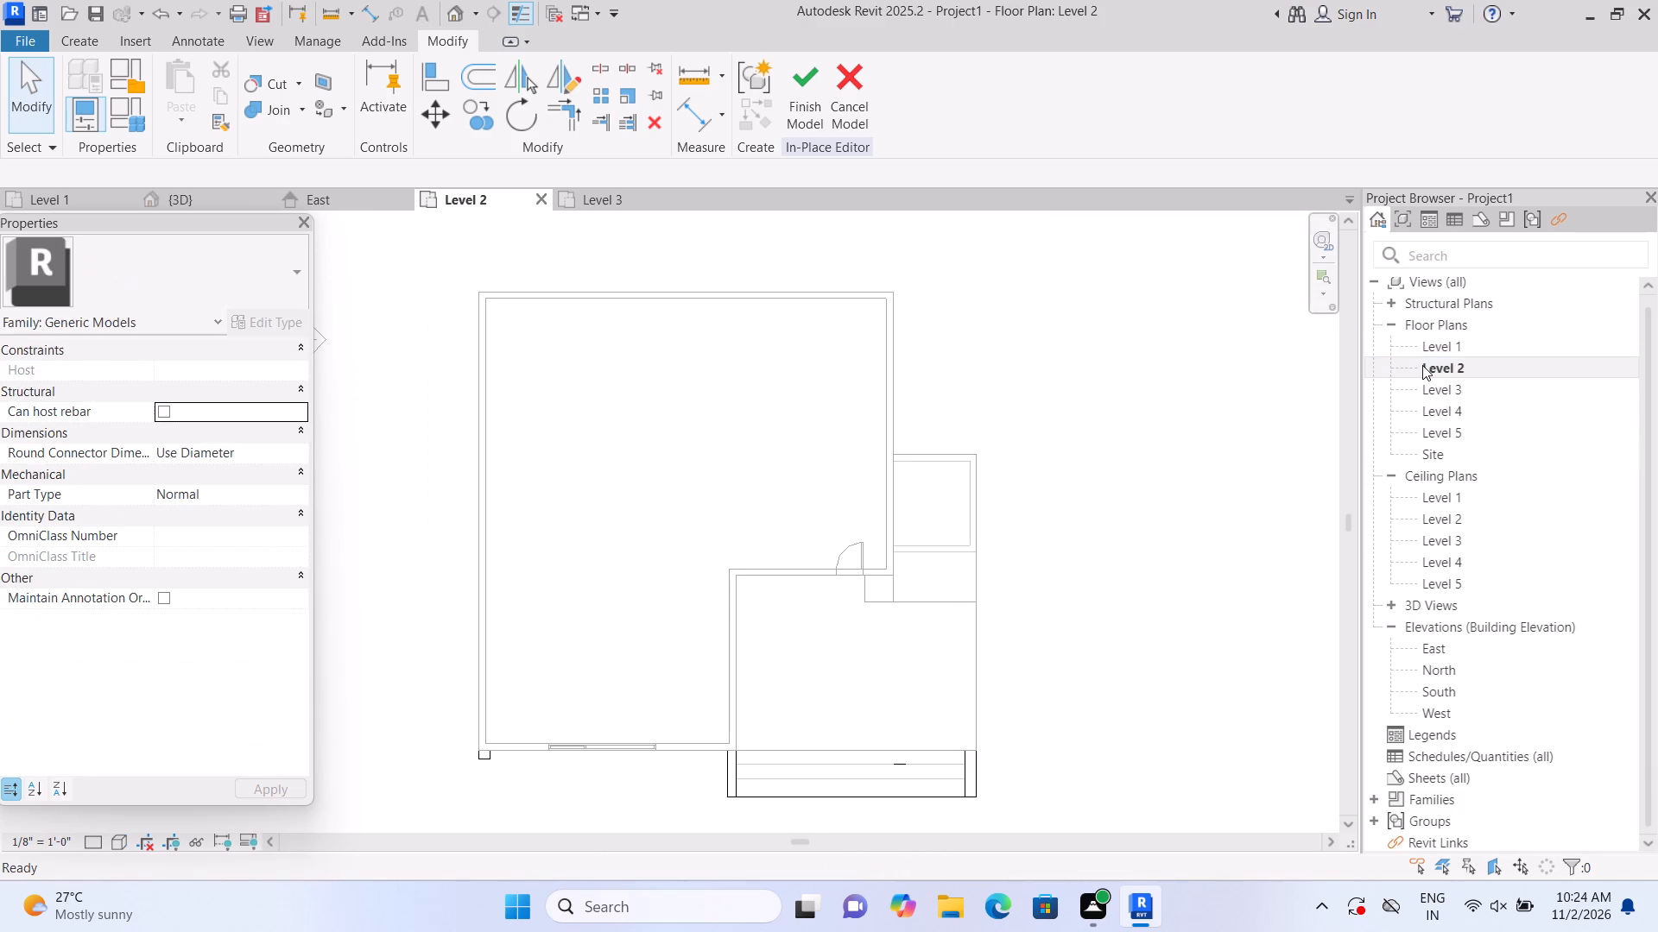
left_click(73, 42)
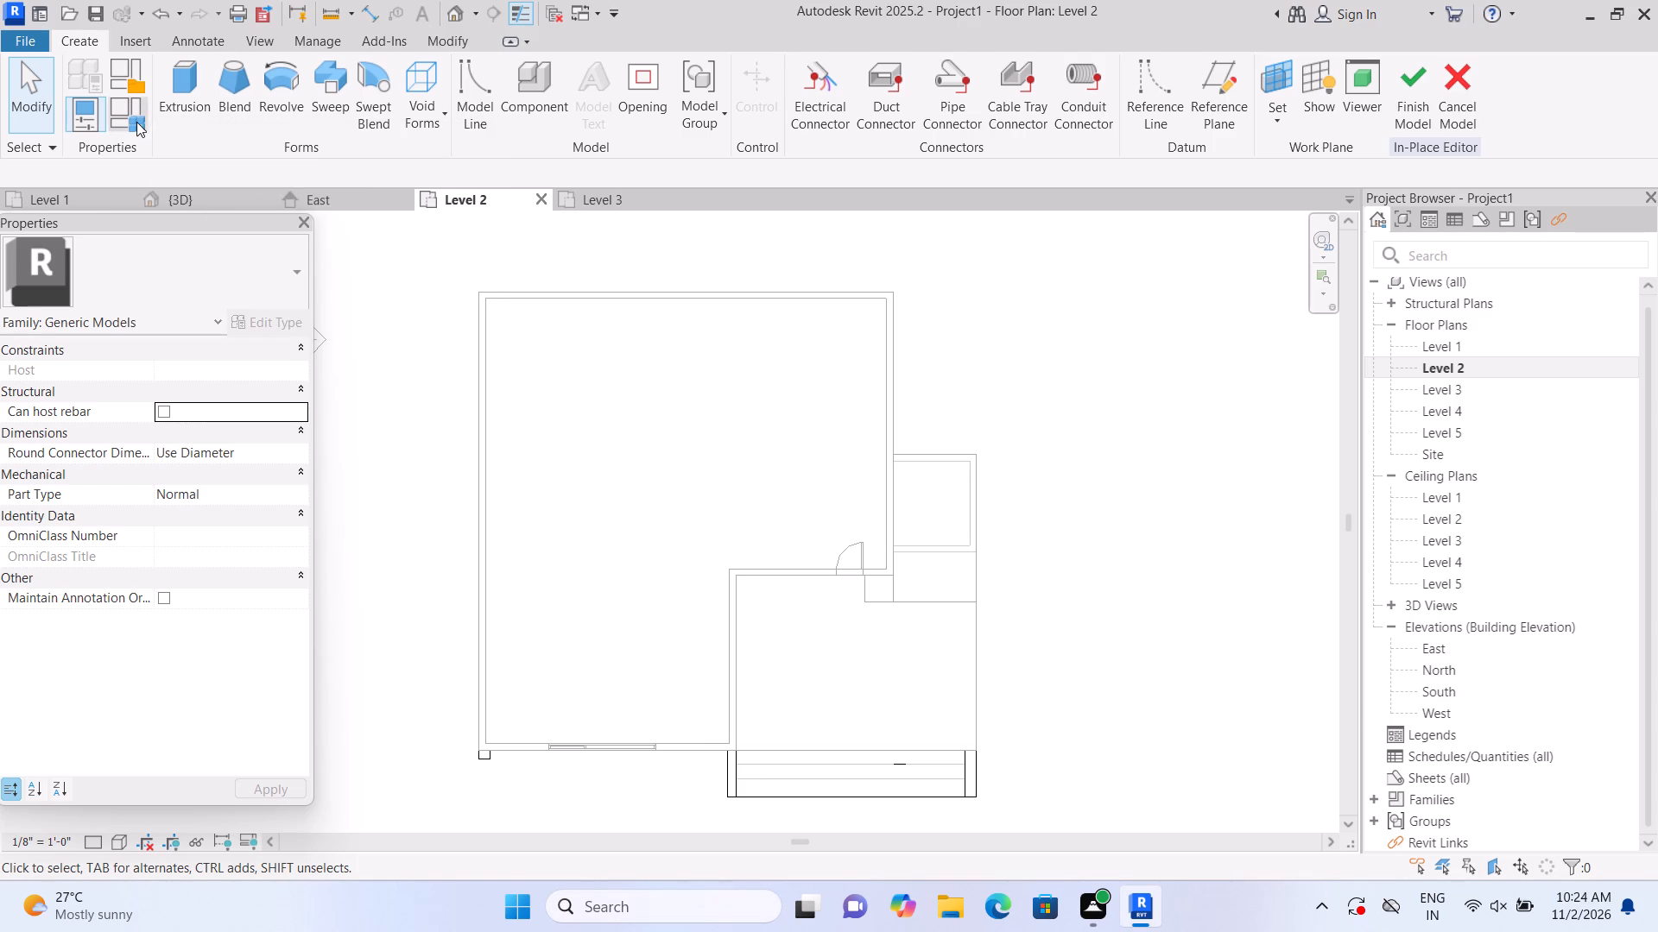
left_click(196, 120)
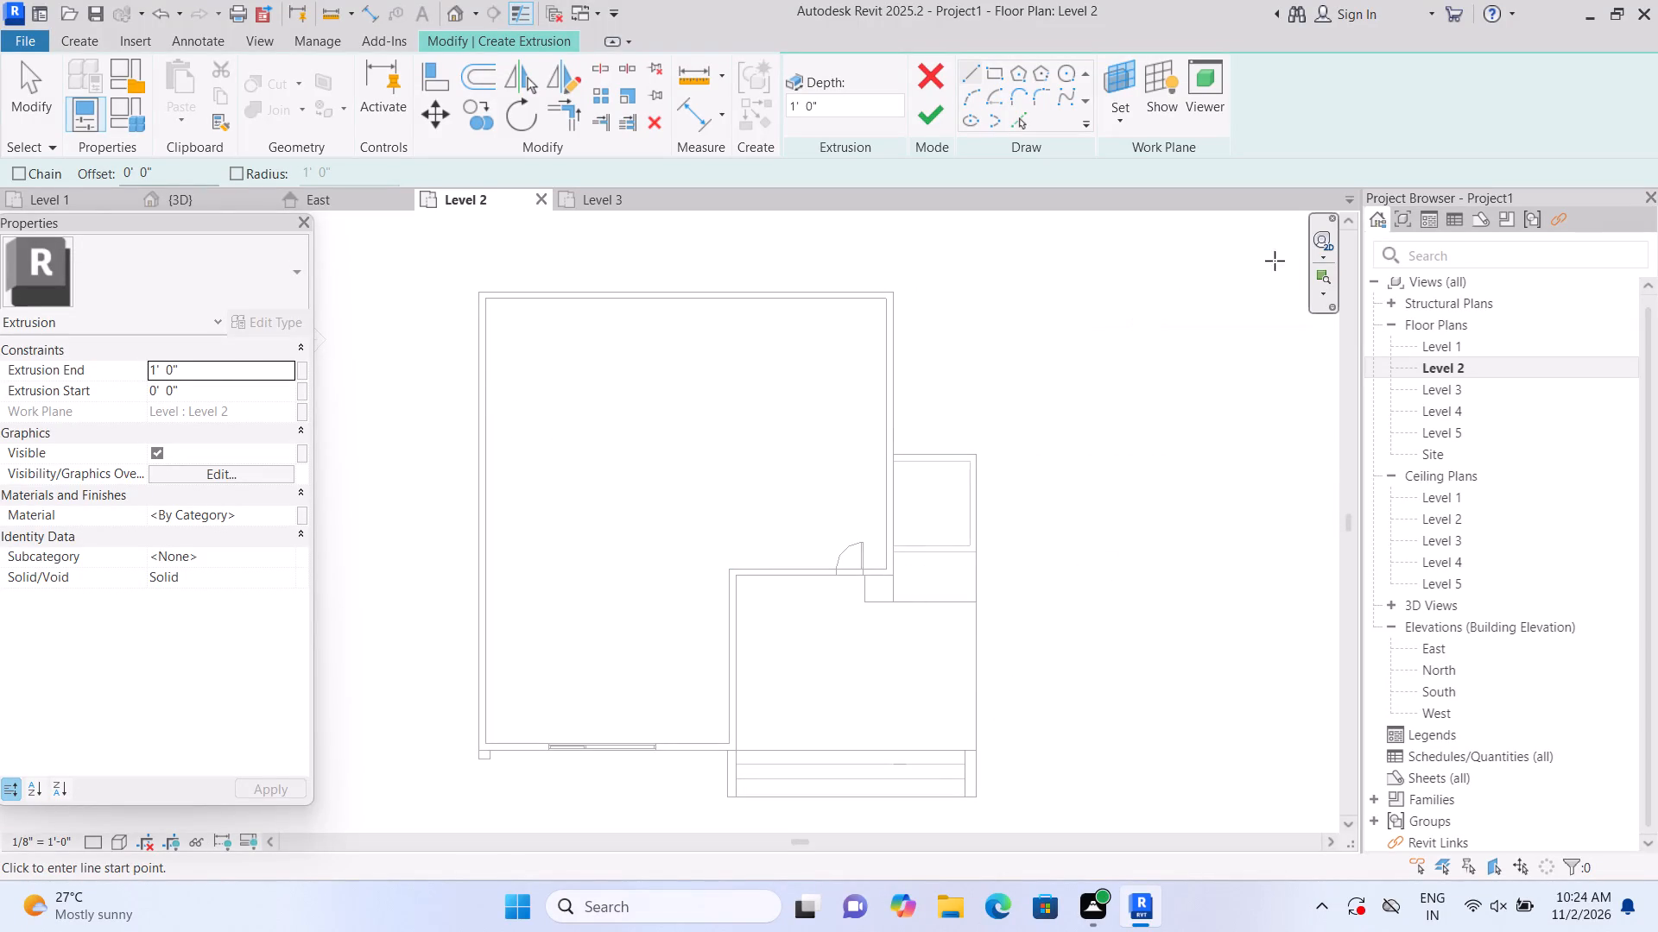
key("Escape")
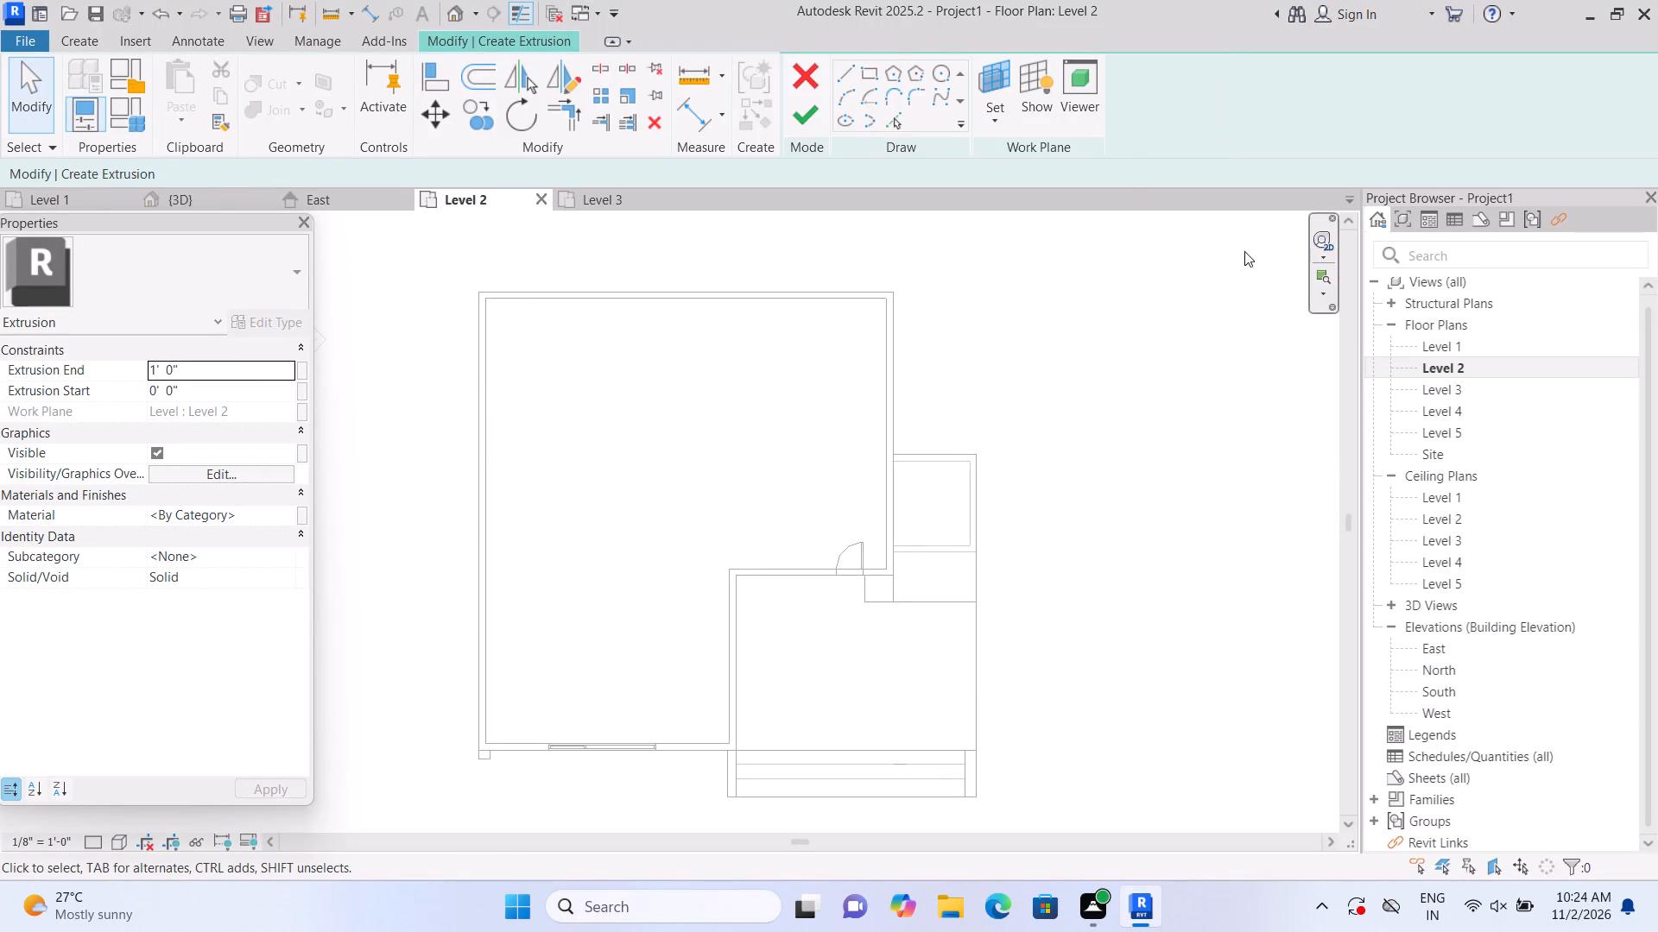
Examine the open side between the entrance frame's top, the roof edge beam and the stair tower in the 3D view.
left_click(456, 5)
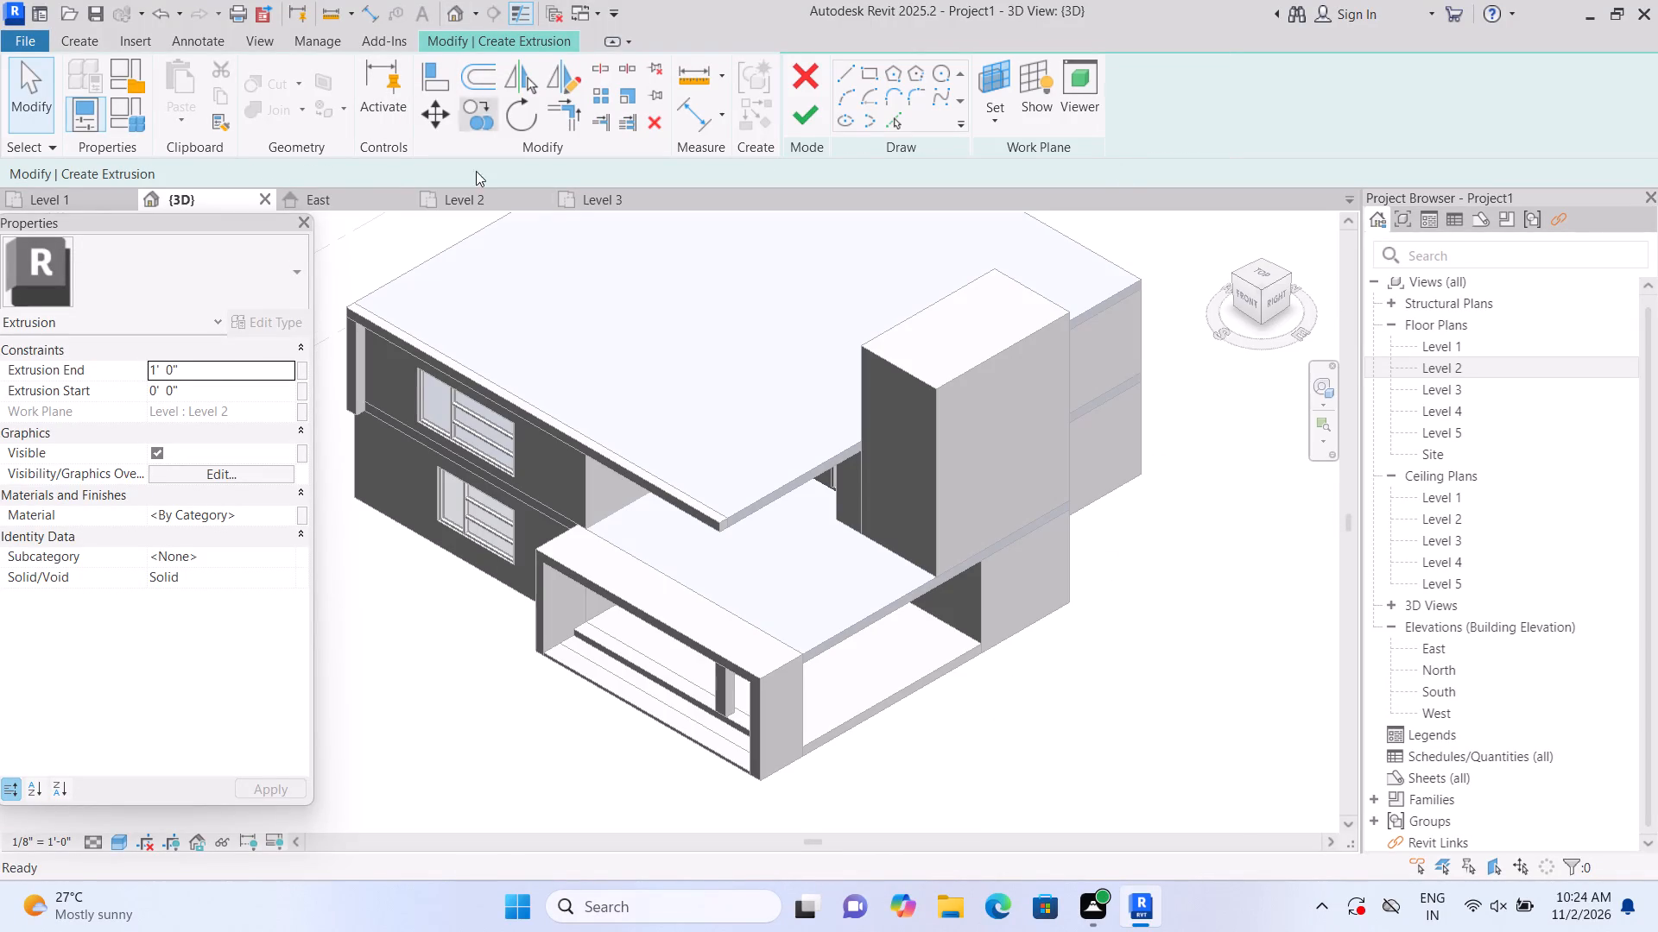
scroll(652, 659, "up", 2)
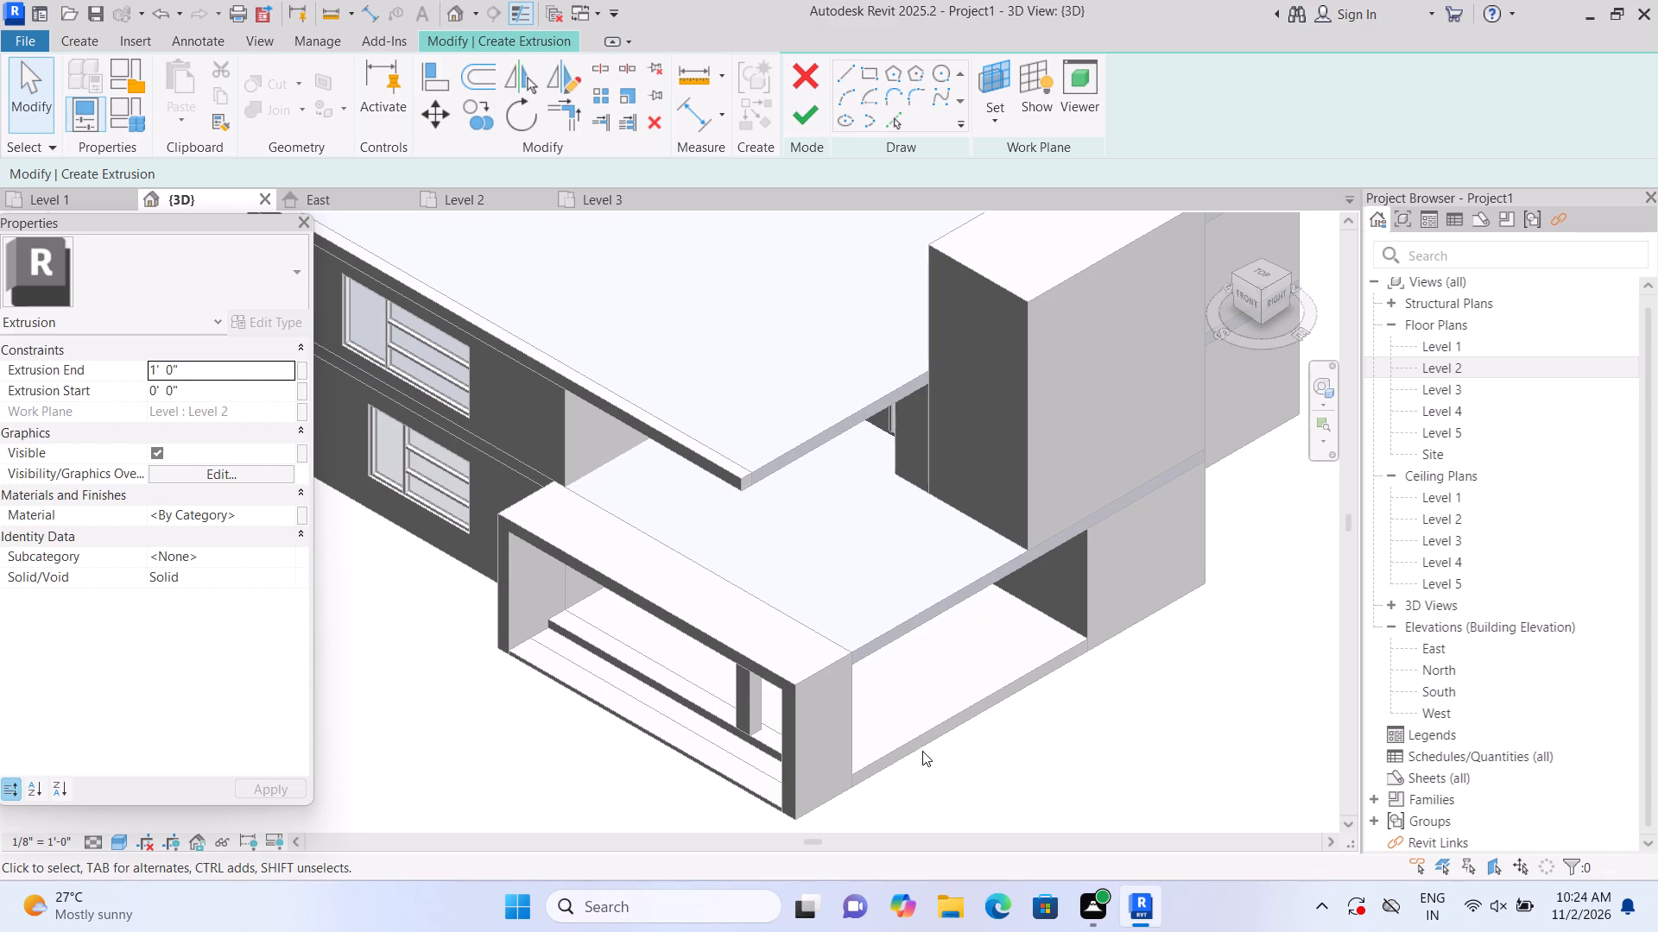
middle_click_drag(926, 751, 725, 729, "shift")
scroll(751, 611, "up", 1, "shift")
middle_click_drag(675, 475, 737, 841)
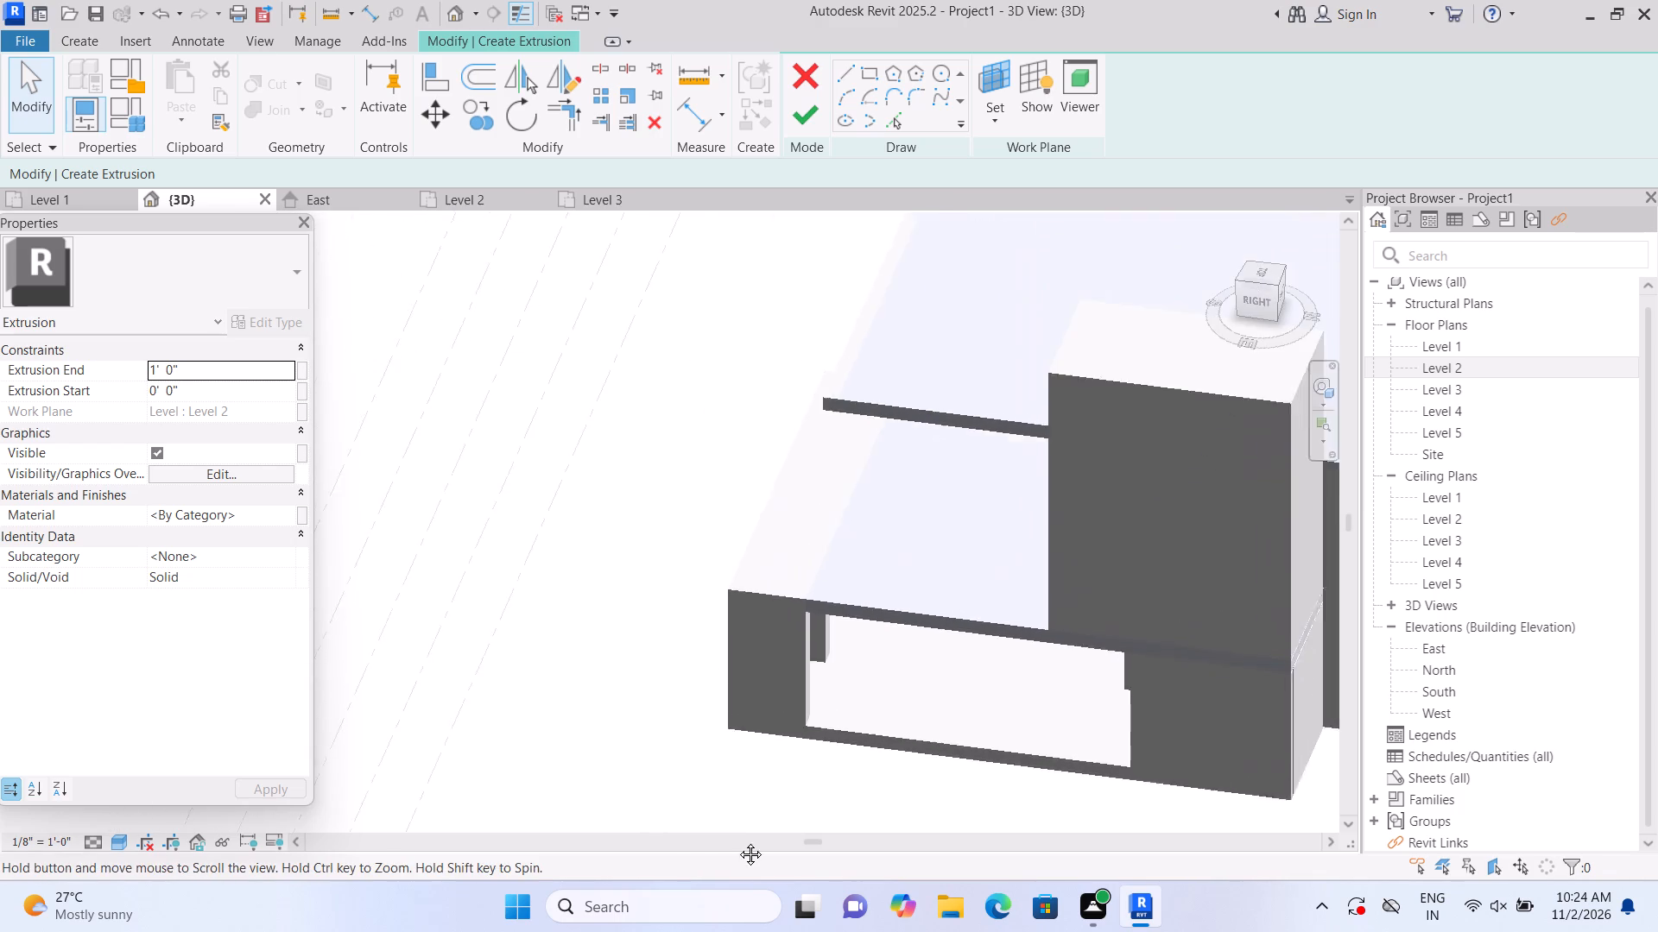
middle_click_drag(737, 841, 741, 845)
middle_click_drag(773, 633, 762, 672, "shift")
middle_click_drag(782, 713, 769, 564, "shift")
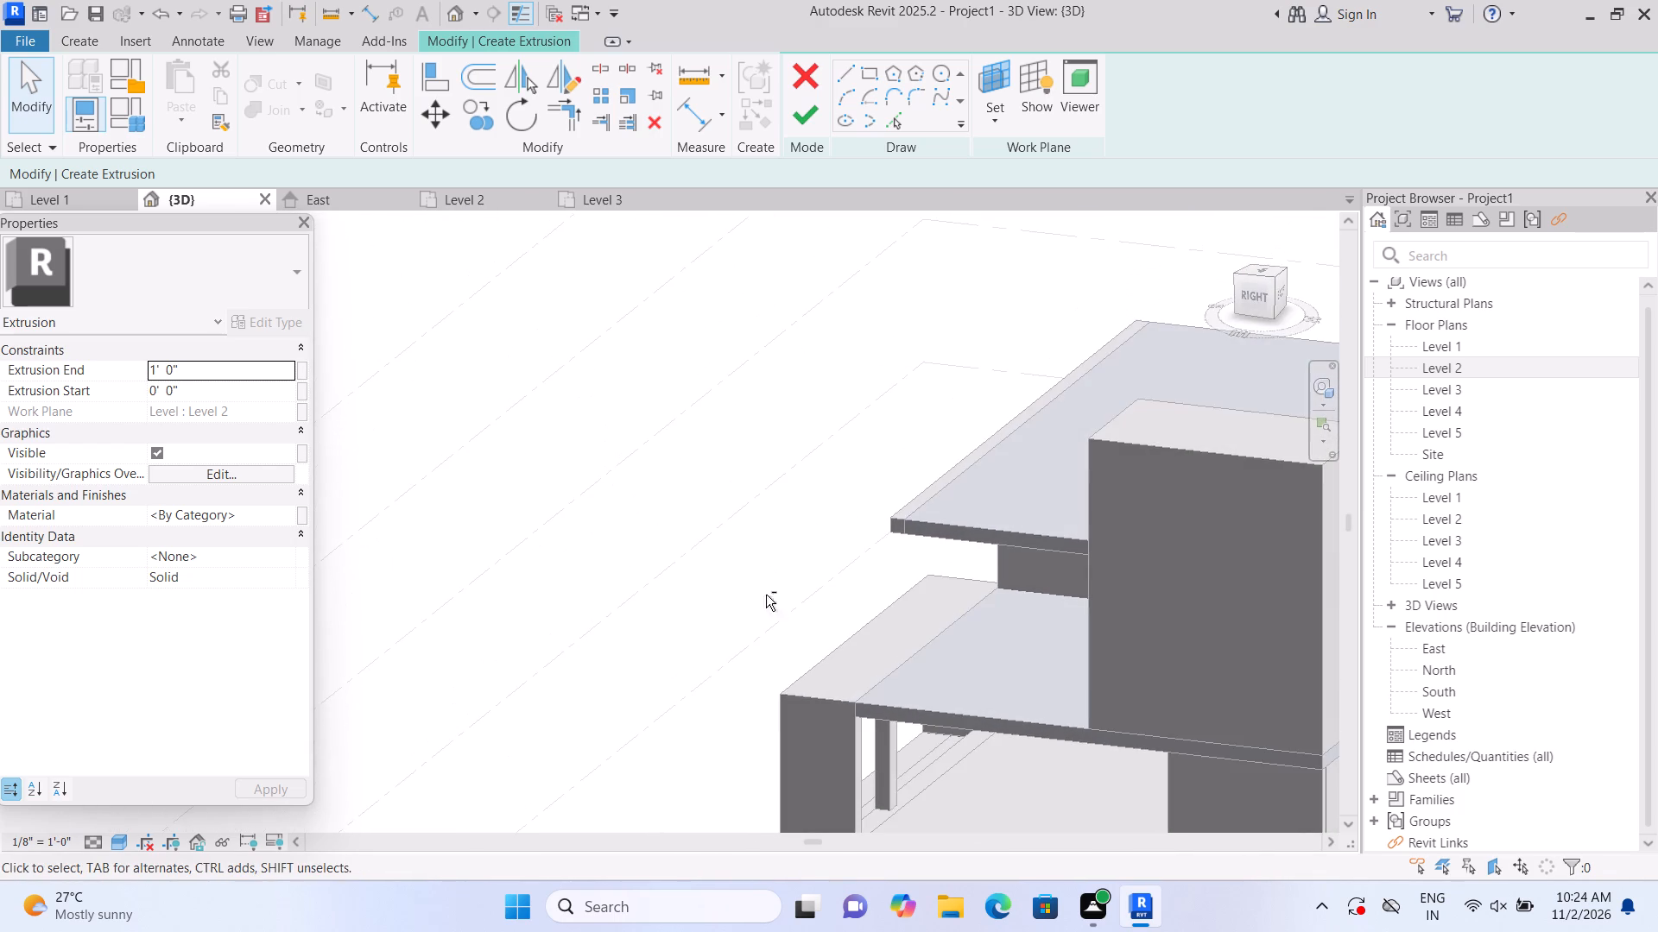
middle_click_drag(740, 703, 787, 731, "shift")
scroll(809, 713, "up", 3)
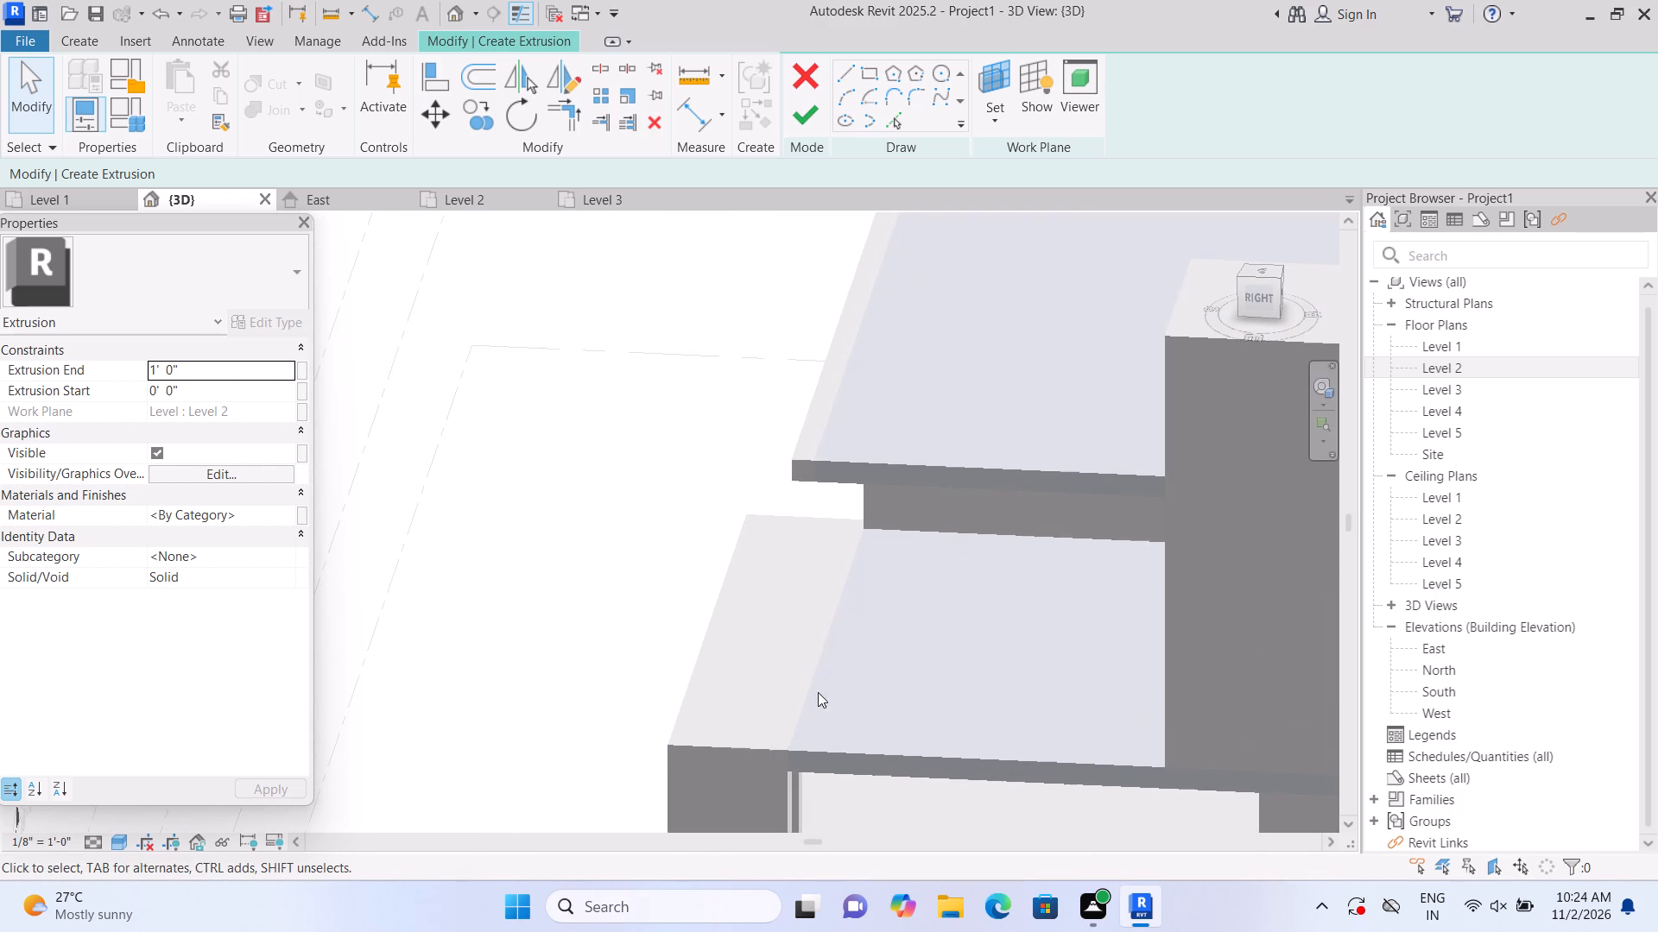
middle_click_drag(818, 692, 626, 690)
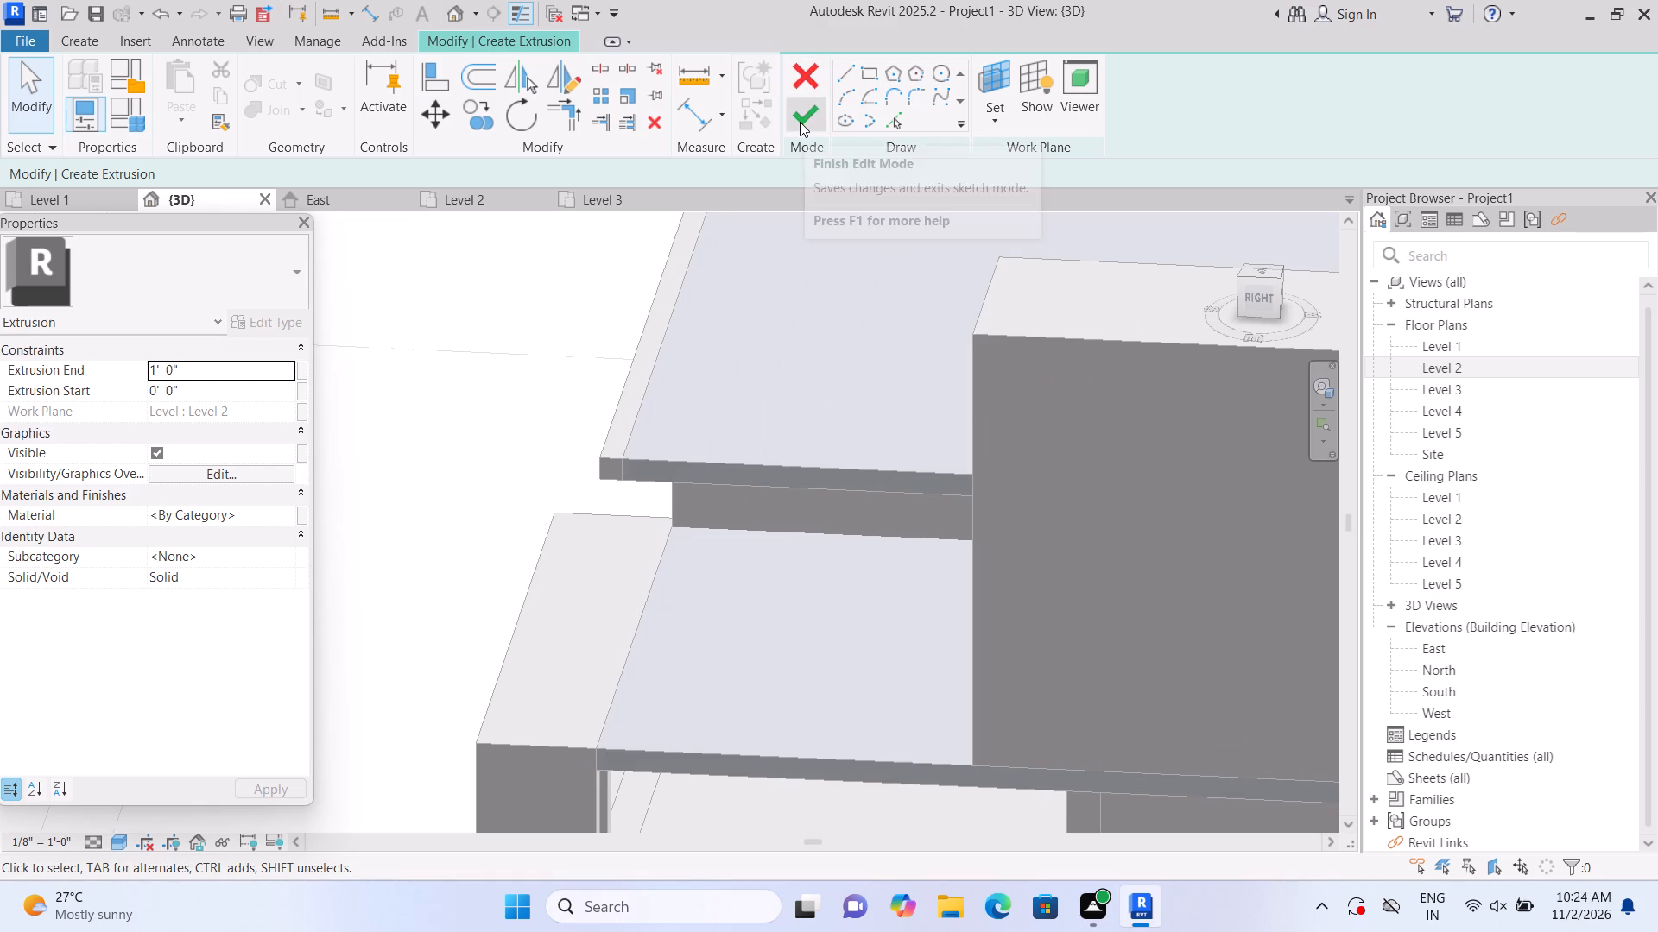
Set the lower roof's top face as work plane, sketch a narrow 27' 0" long rectangle along its front edge, and extrude it 1' 0".
left_click(90, 35)
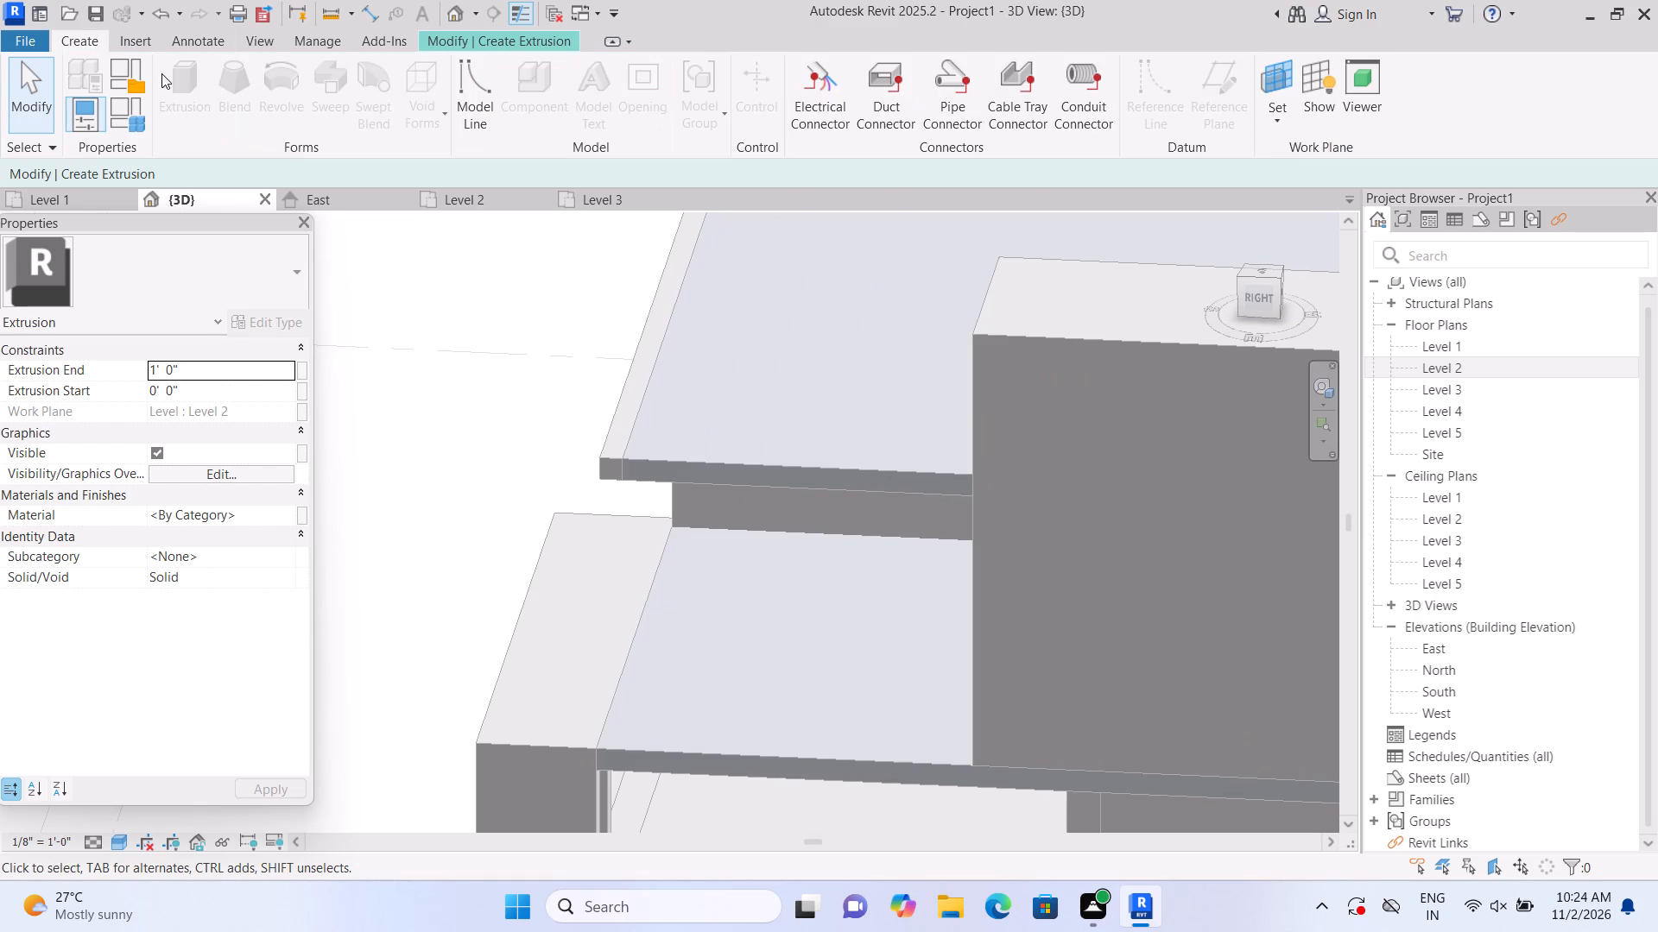
left_click(548, 41)
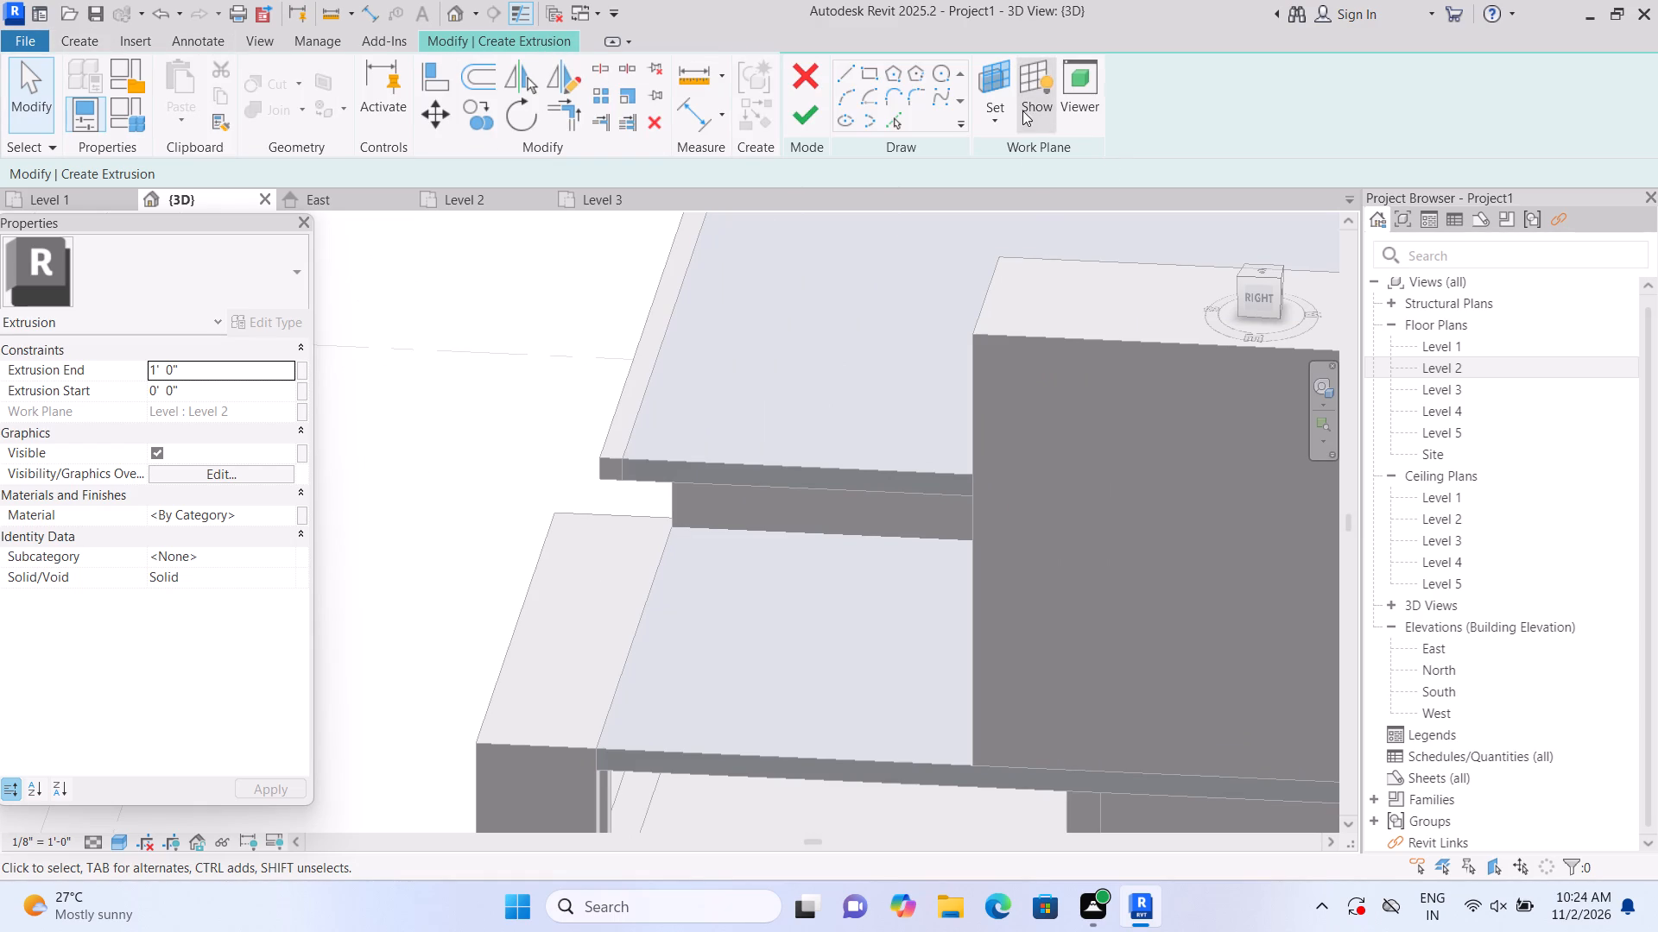
left_click(997, 117)
left_click(998, 178)
left_click(1001, 203)
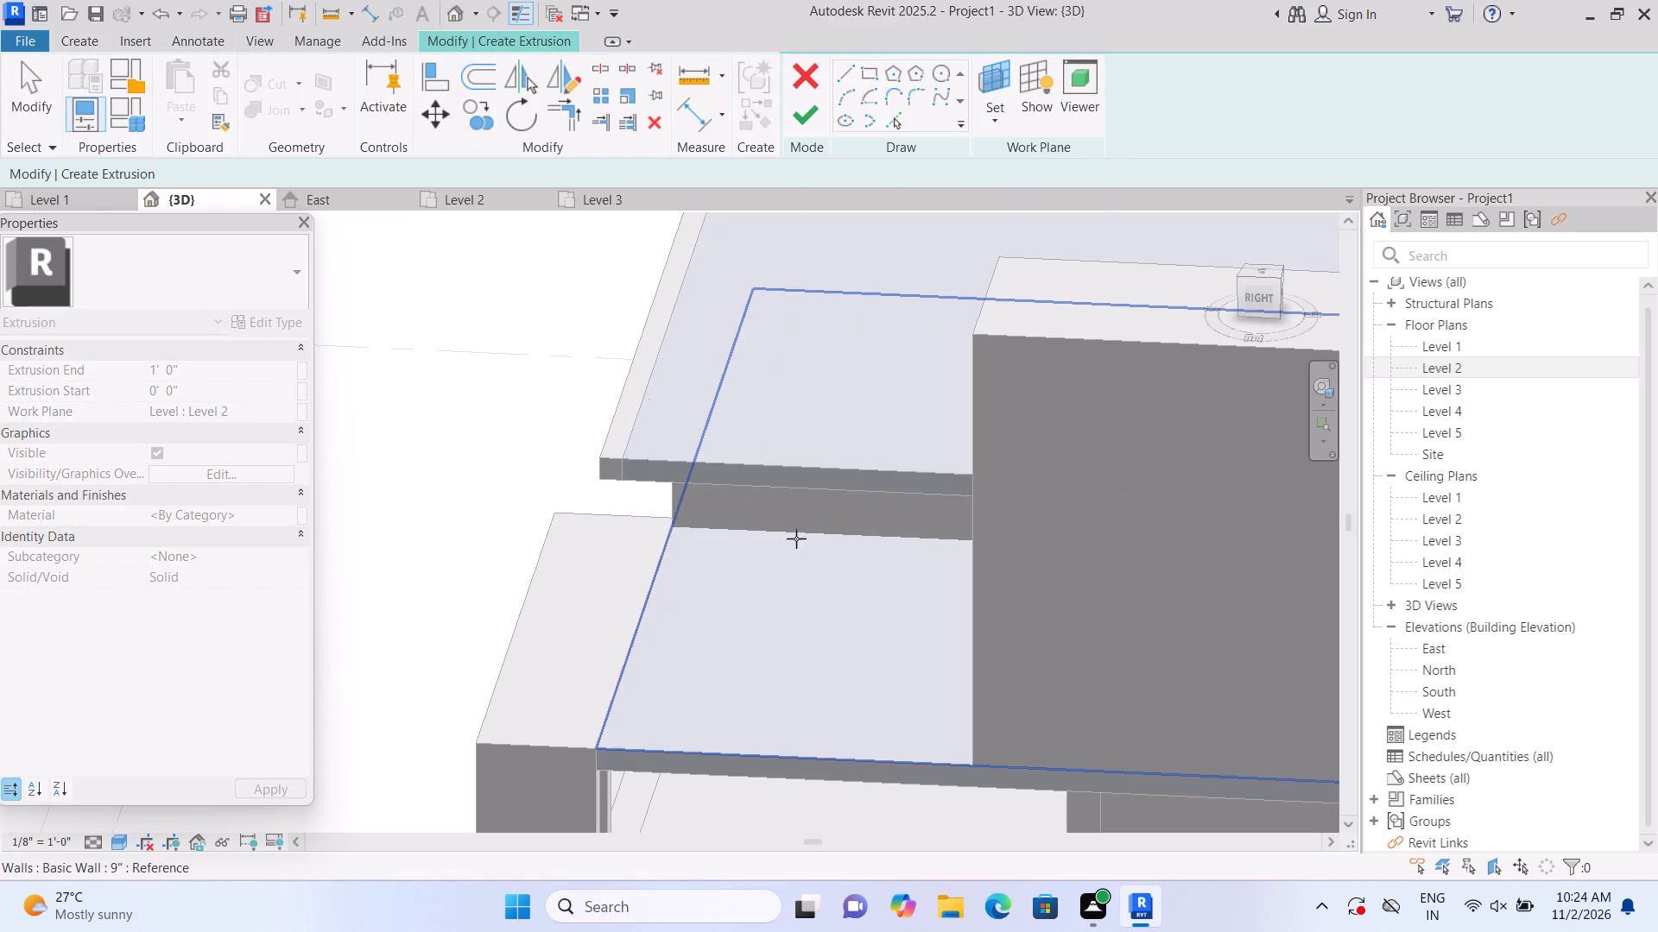
scroll(751, 610, "up", 1)
left_click(748, 616)
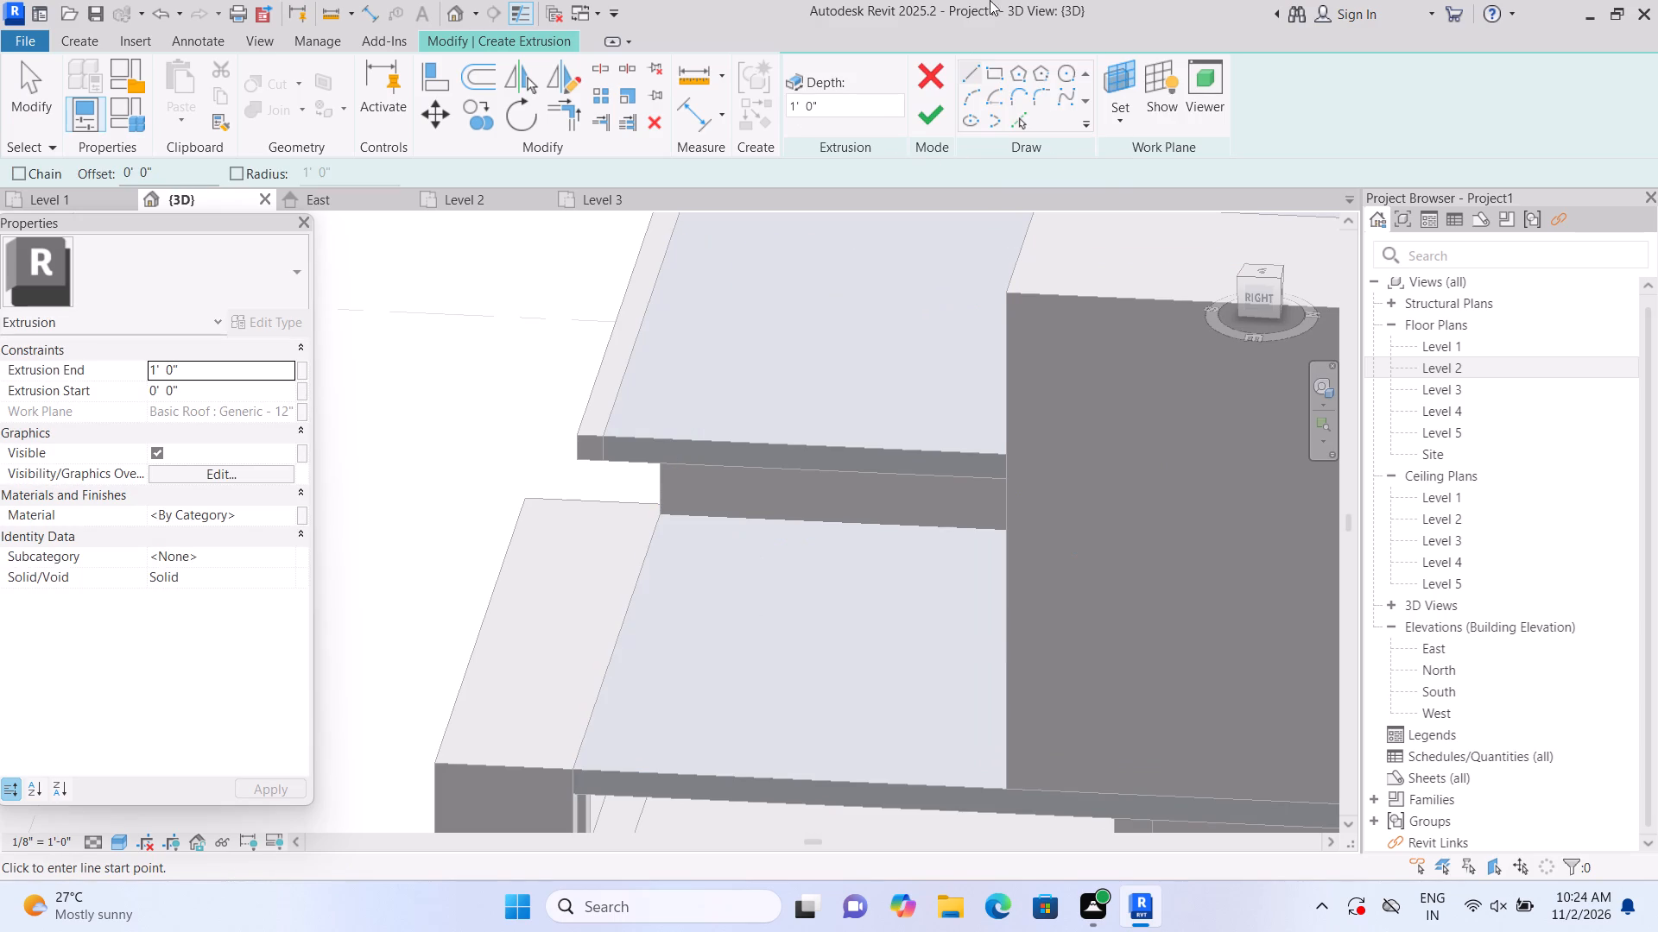
left_click(1003, 73)
scroll(699, 576, "up", 2)
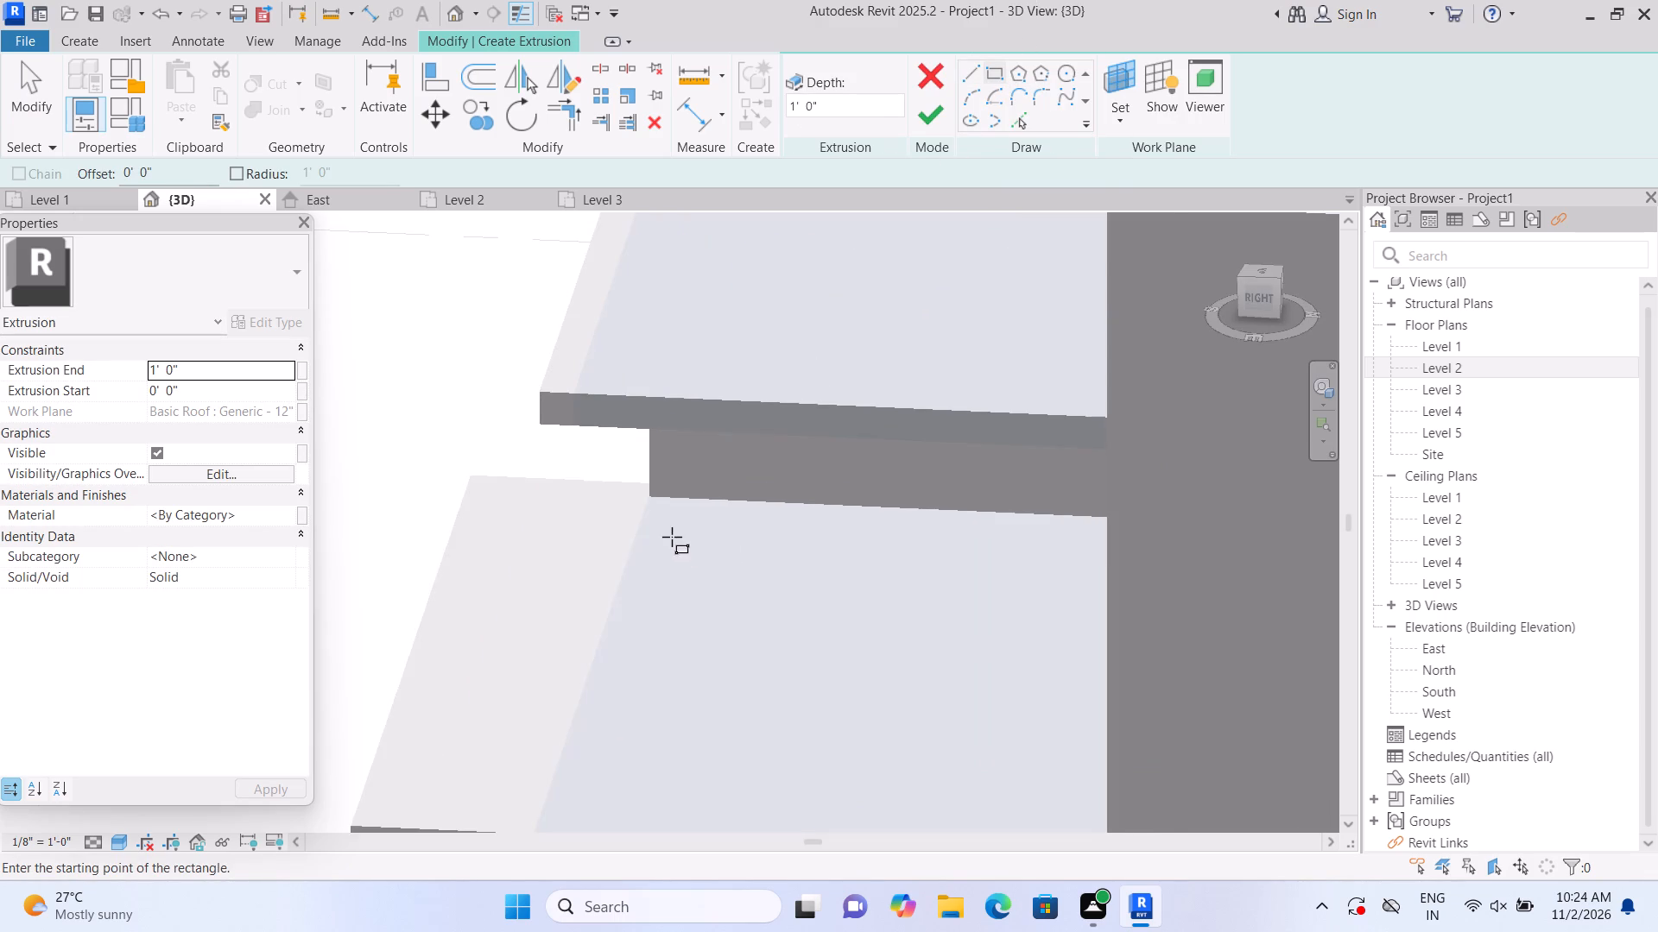
scroll(672, 537, "up", 1)
left_click(645, 494)
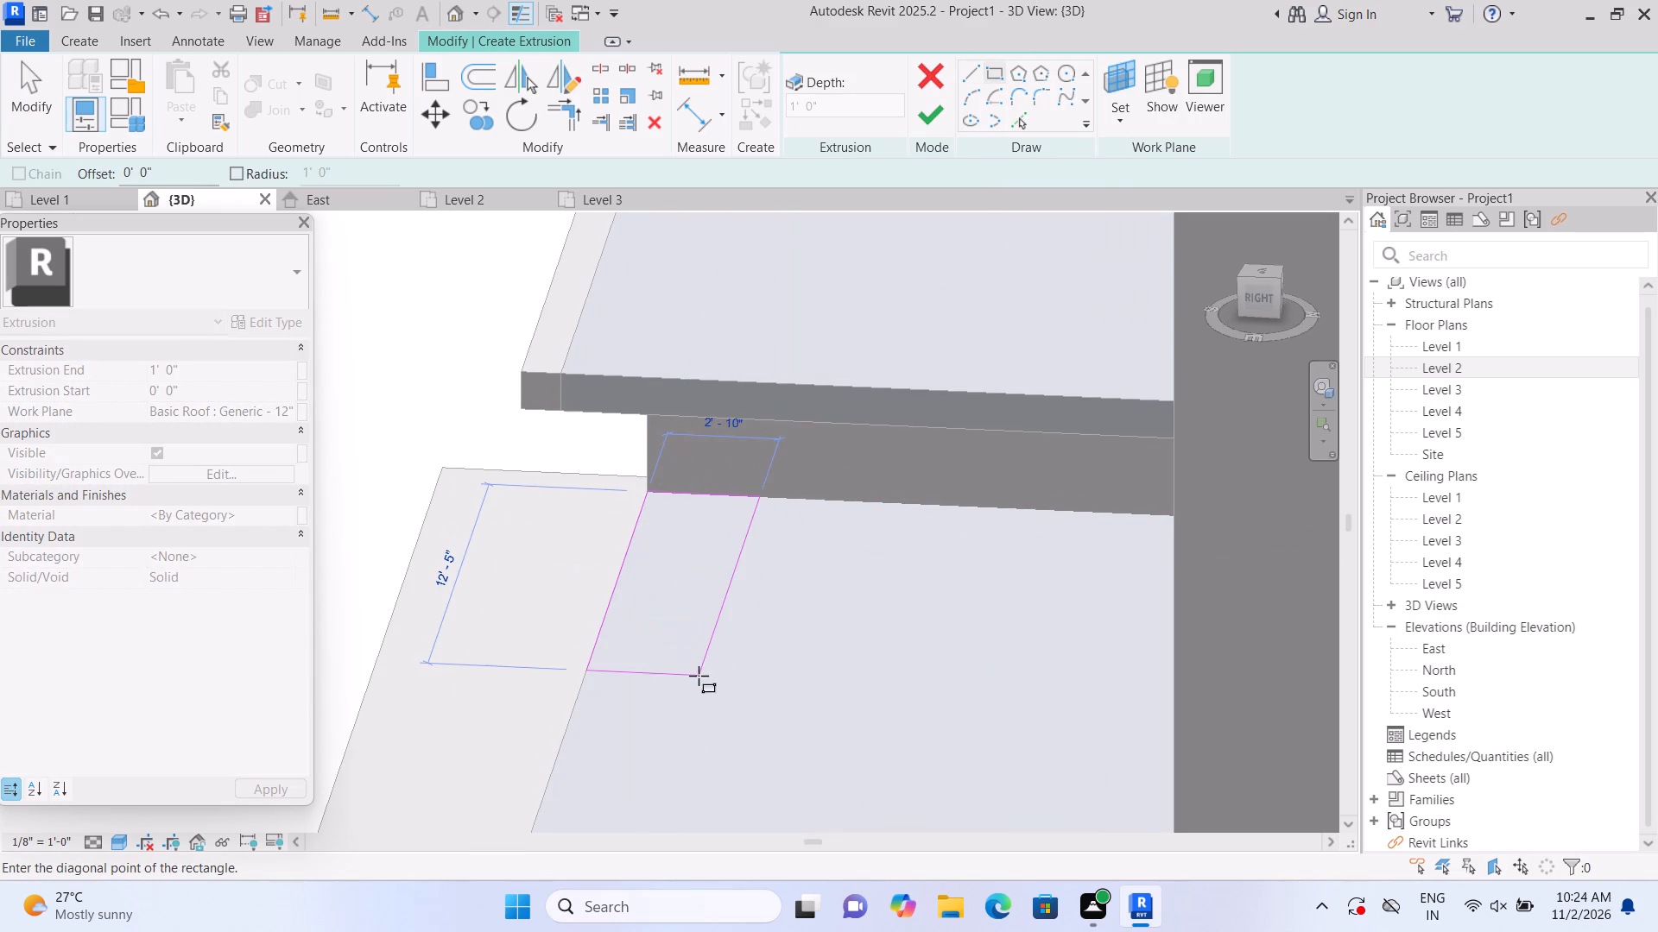
middle_click_drag(699, 676, 742, 400)
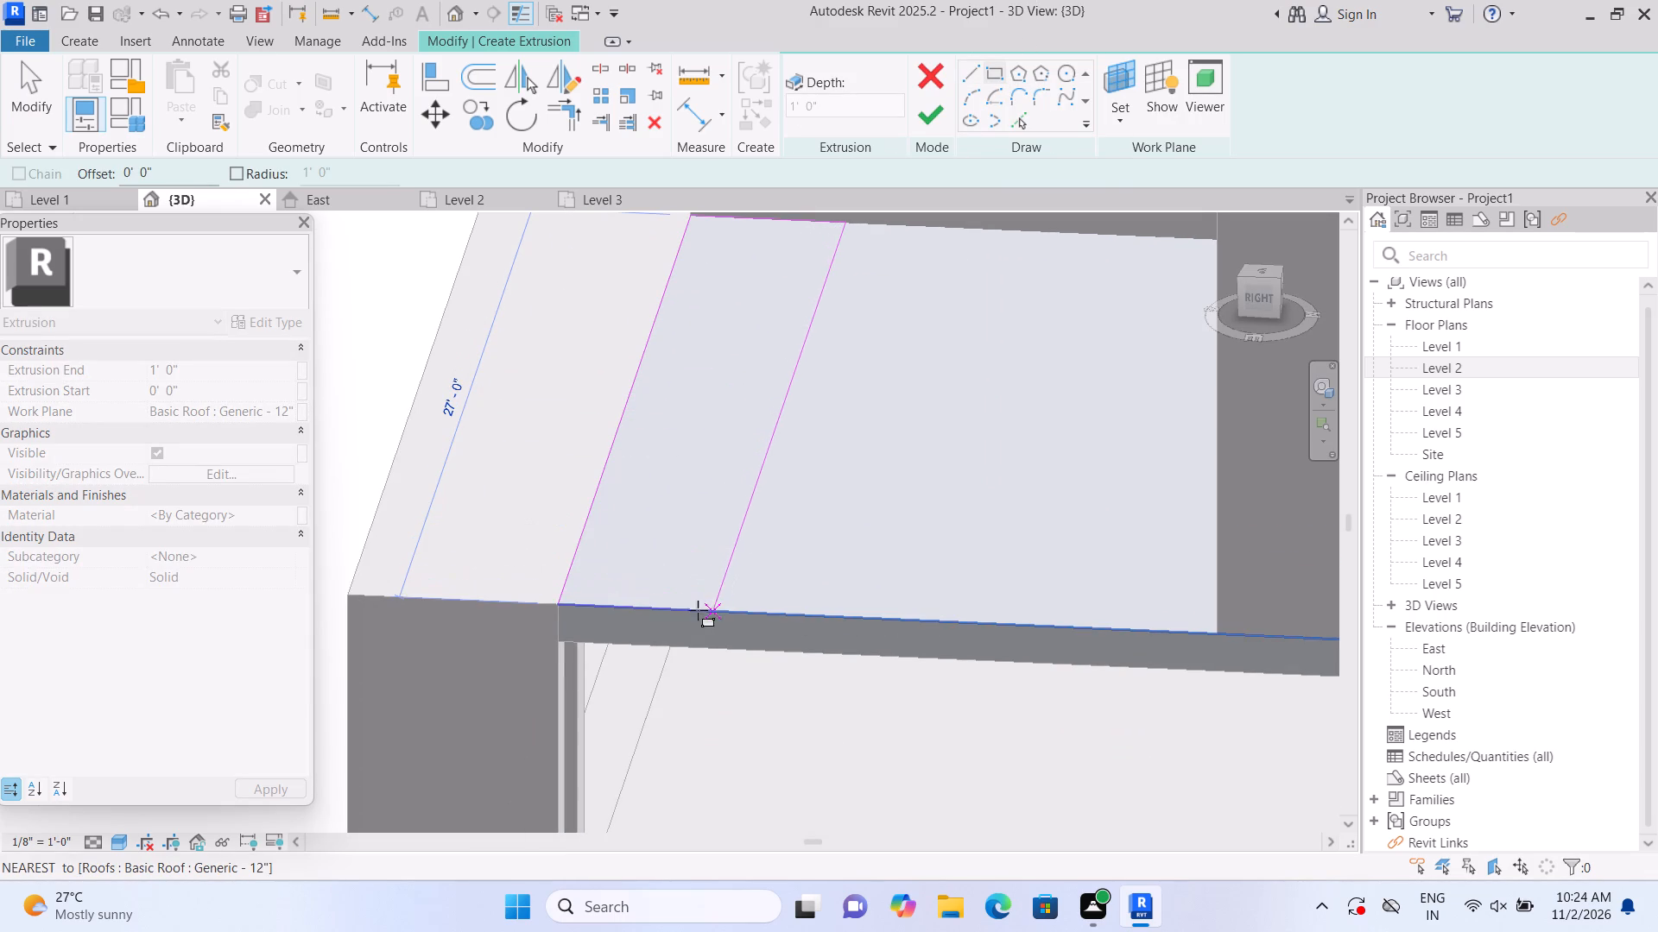
left_click(604, 608)
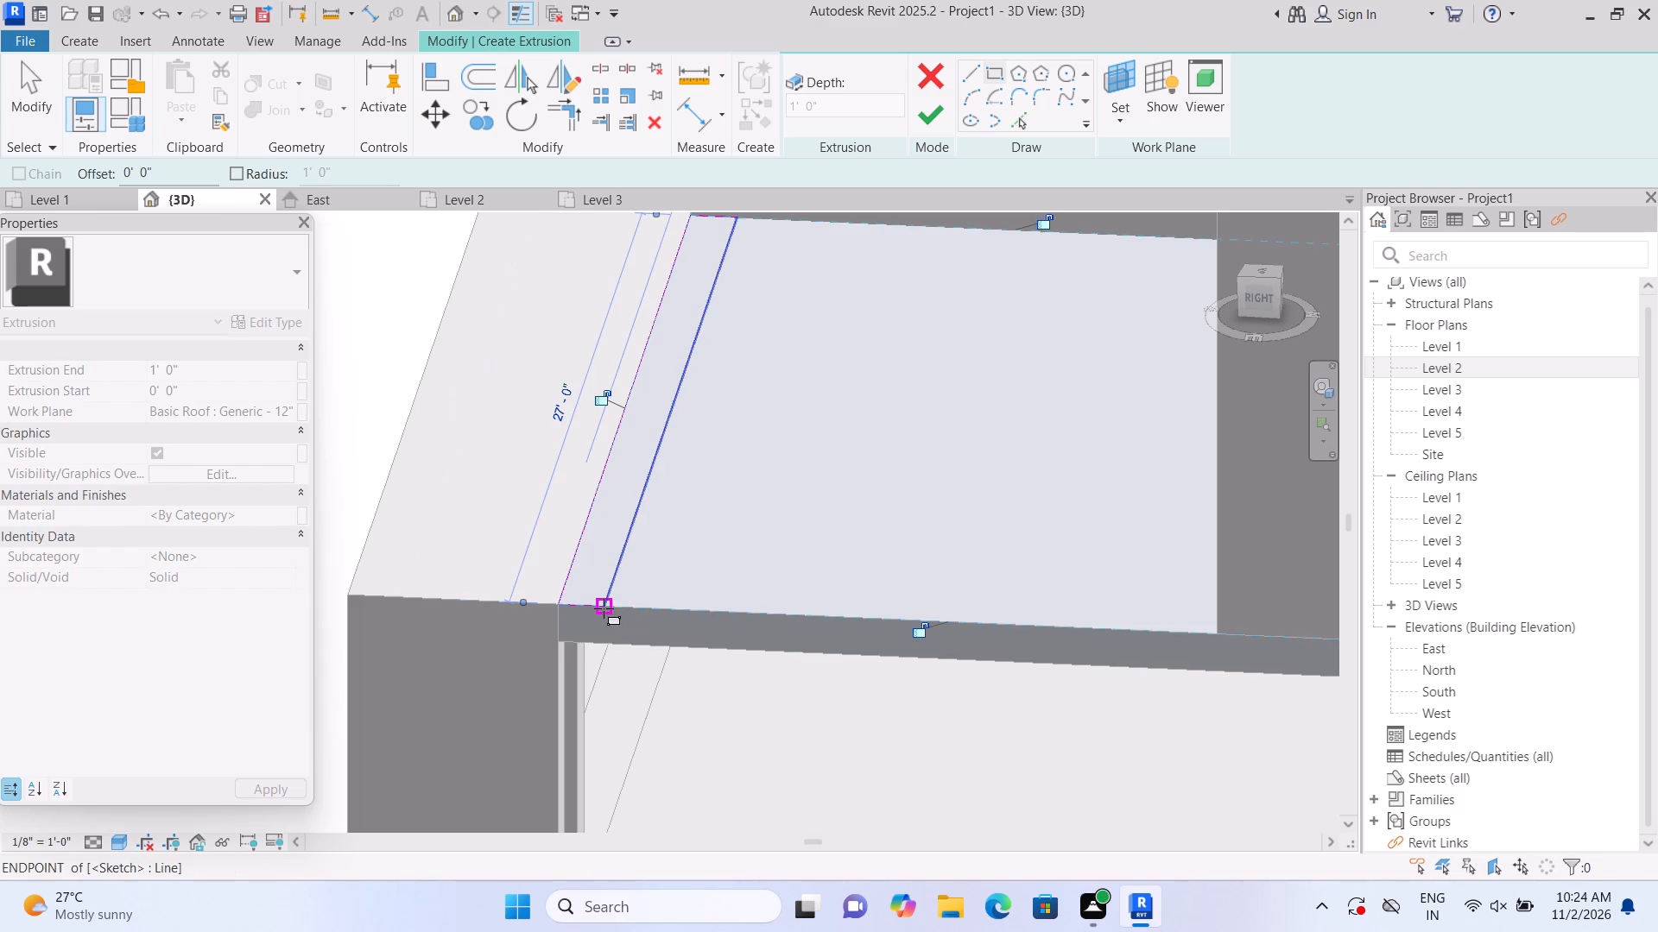
left_click(943, 124)
Stretch the top of the new front parapet extrusion upward to a depth of about 2' 2".
scroll(941, 382, "down", 7)
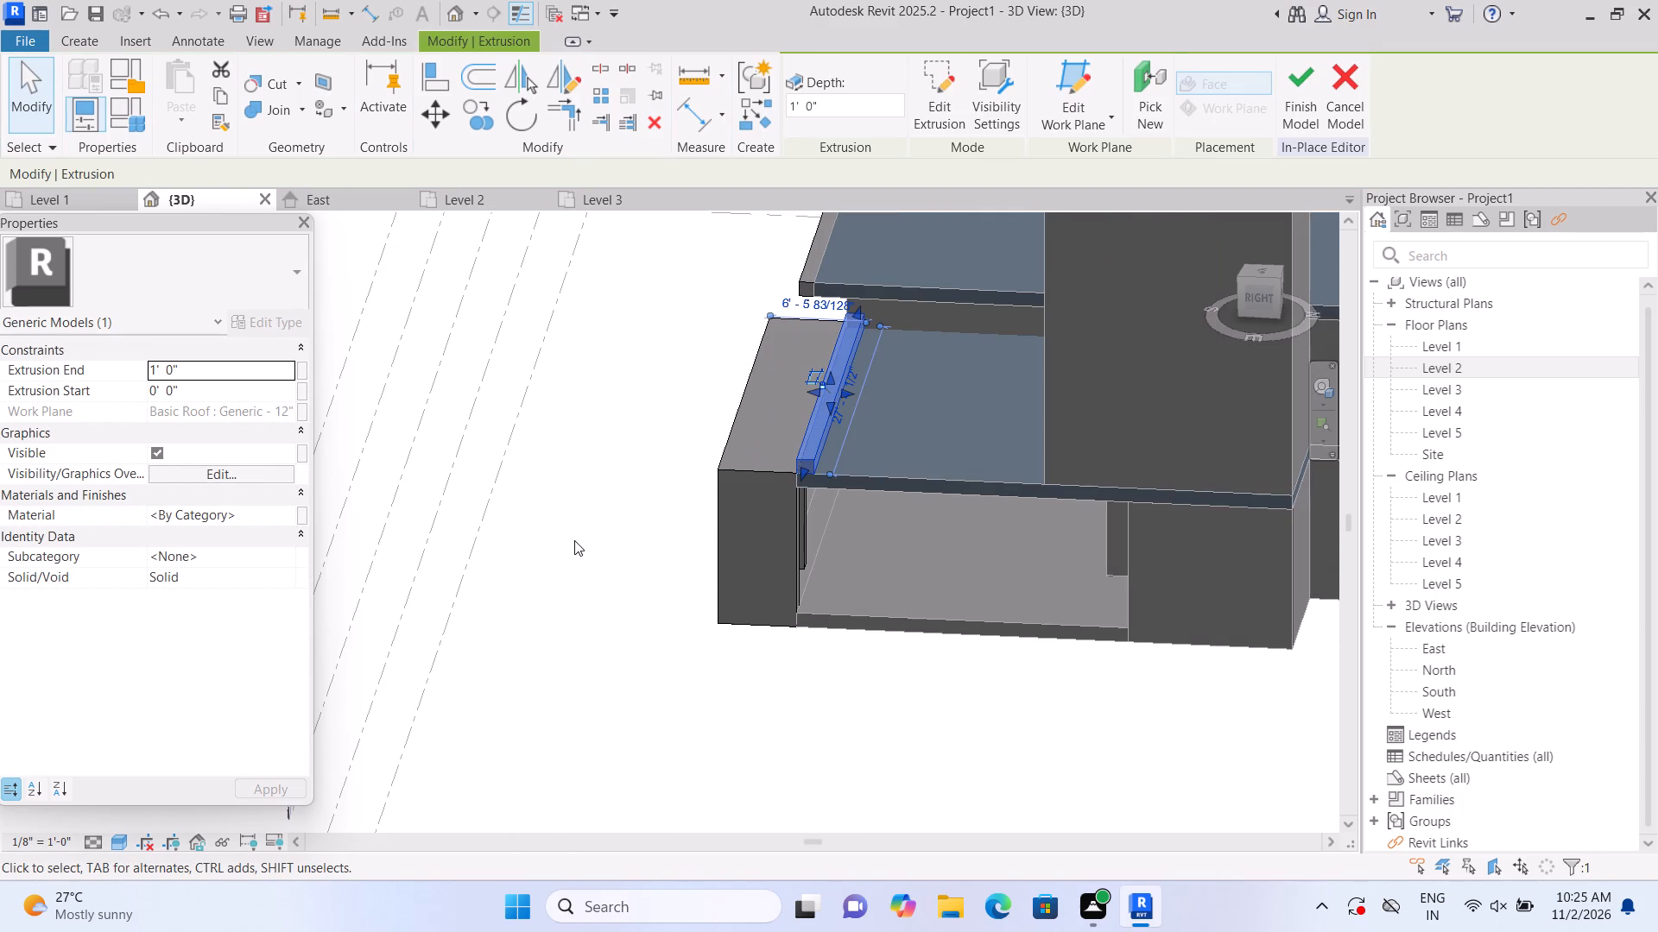
middle_click_drag(560, 542, 813, 566, "shift")
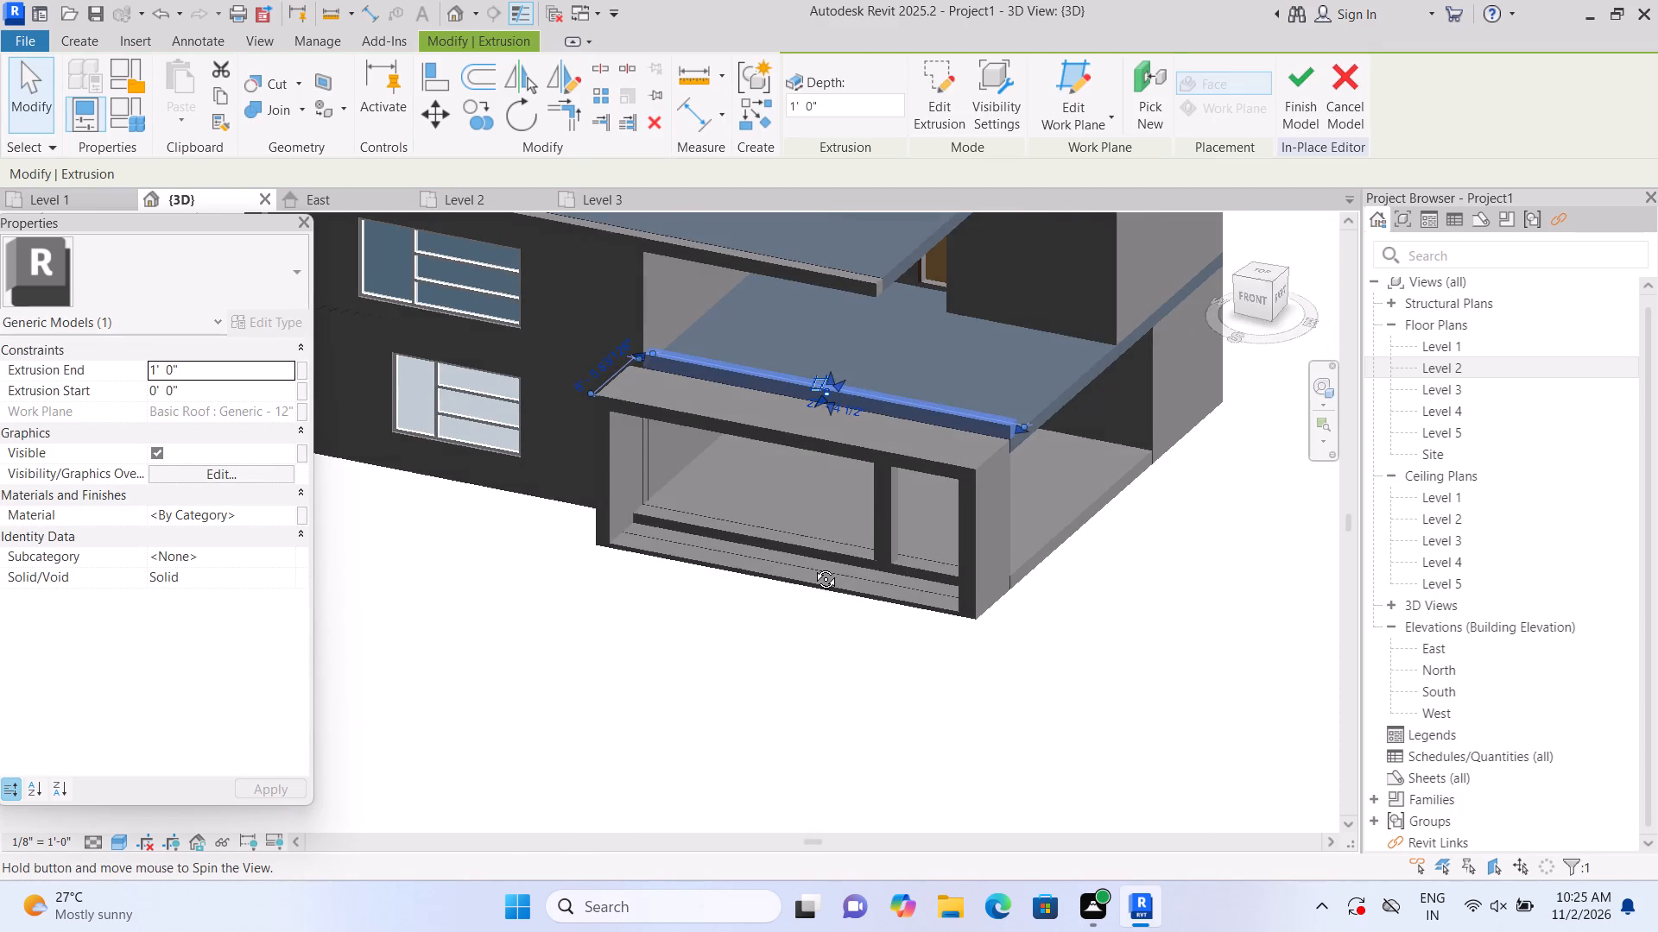
middle_click_drag(813, 566, 788, 571, "shift")
scroll(810, 406, "up", 4)
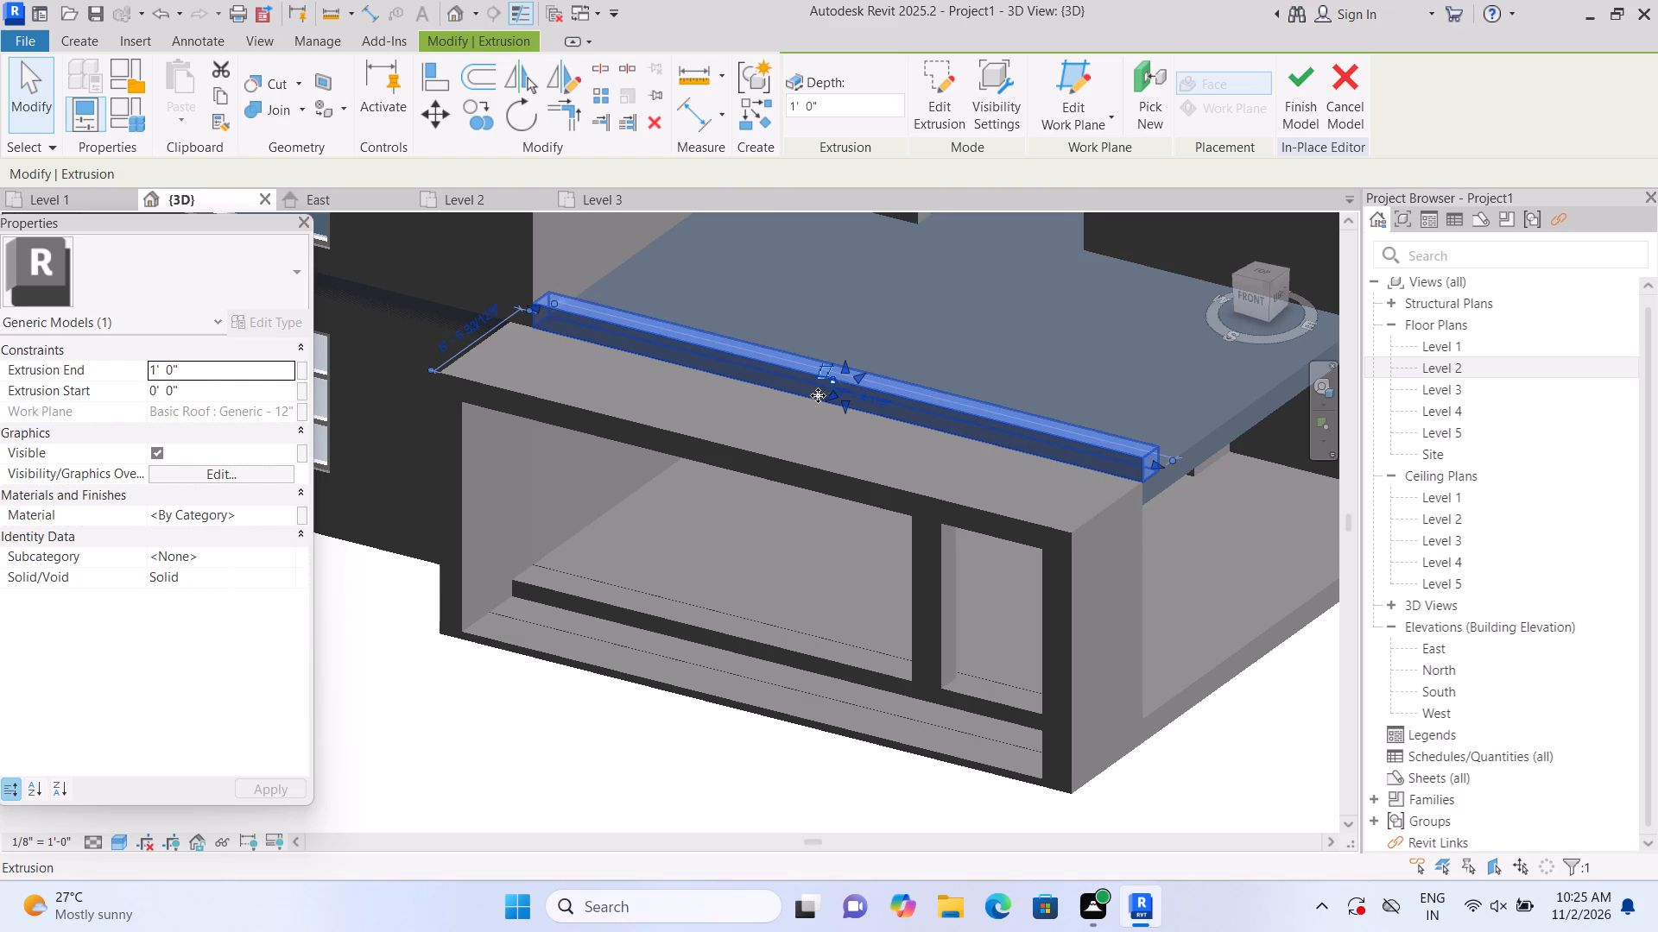
left_click_drag(843, 366, 848, 344)
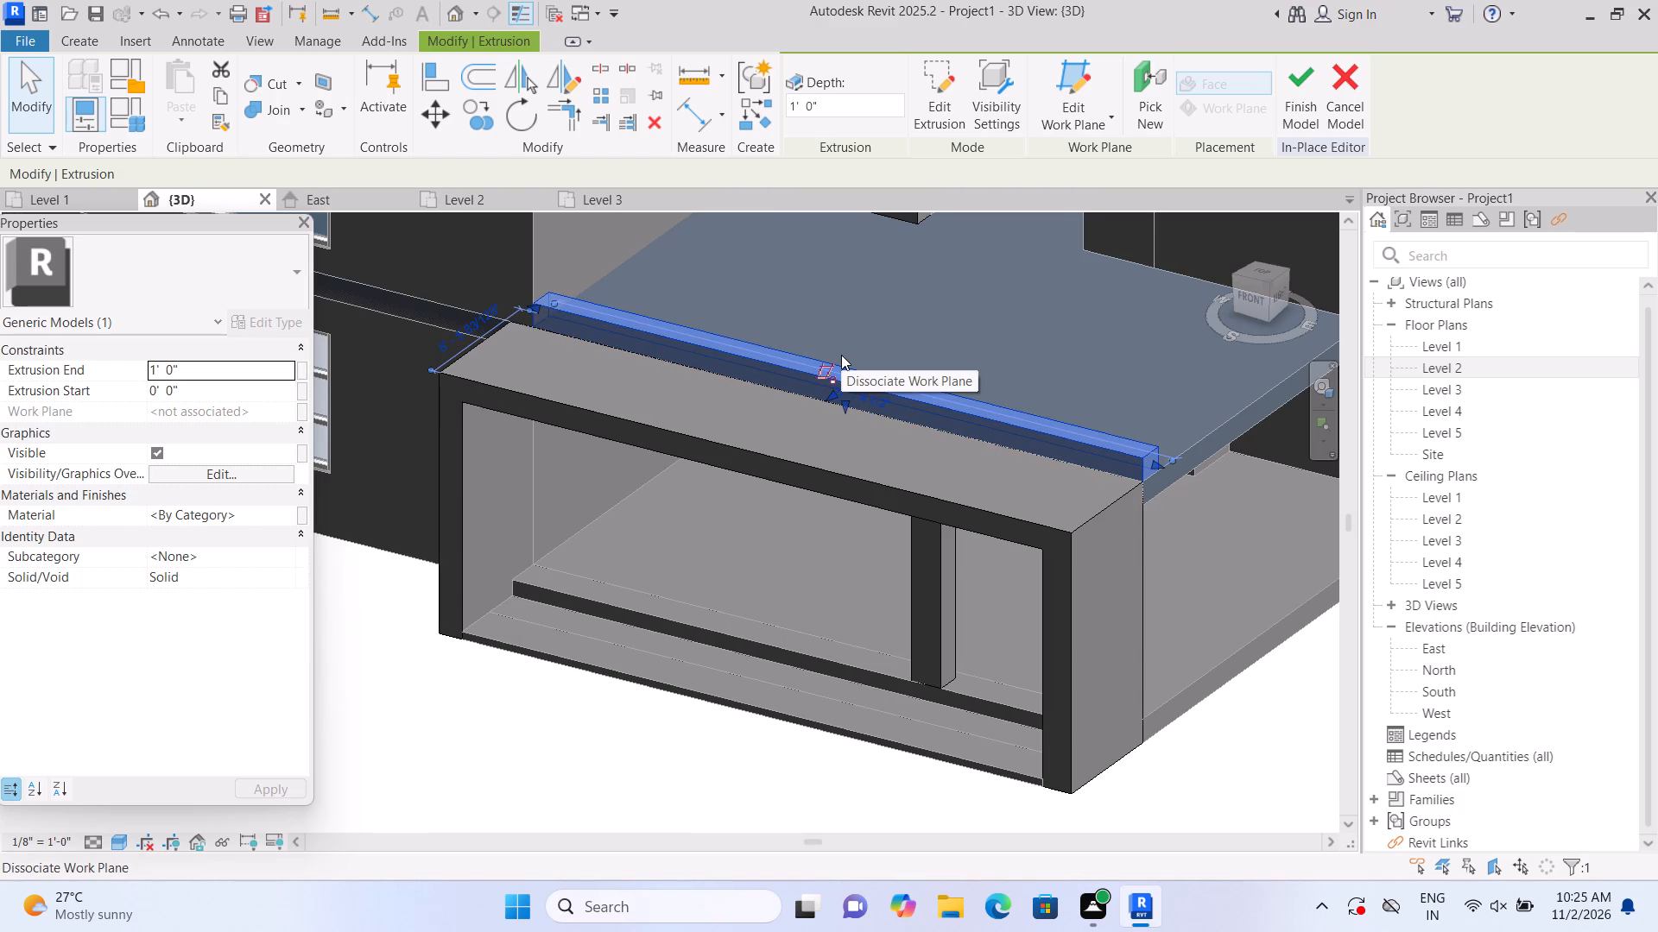
scroll(817, 332, "down", 3)
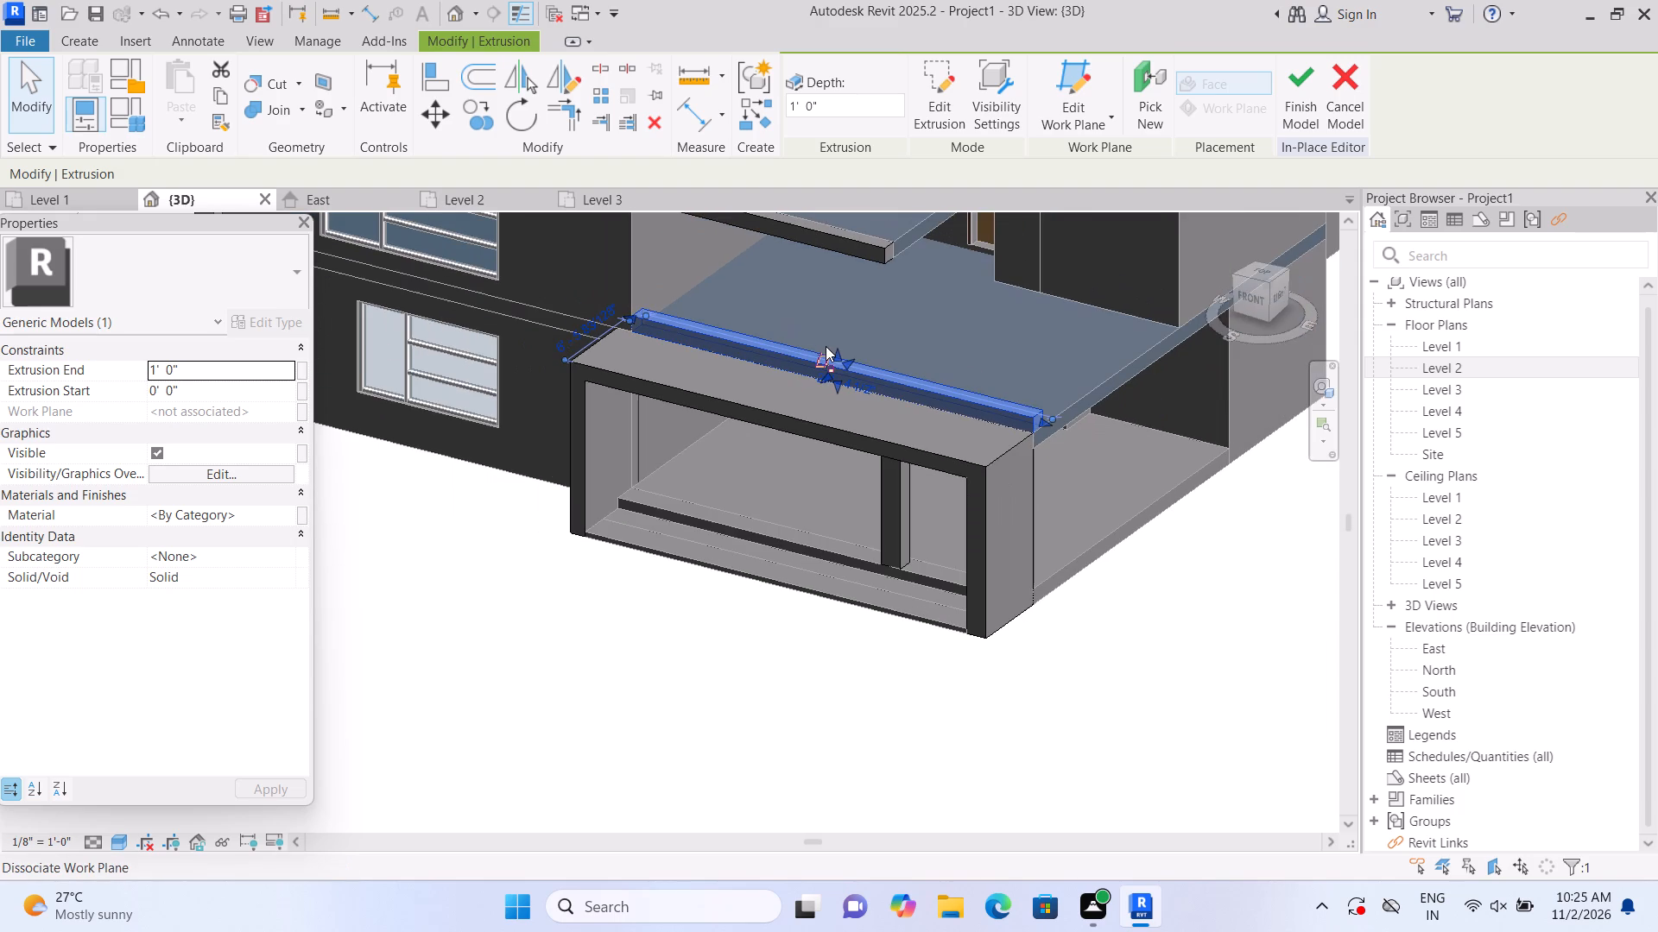
middle_click_drag(852, 333, 836, 443)
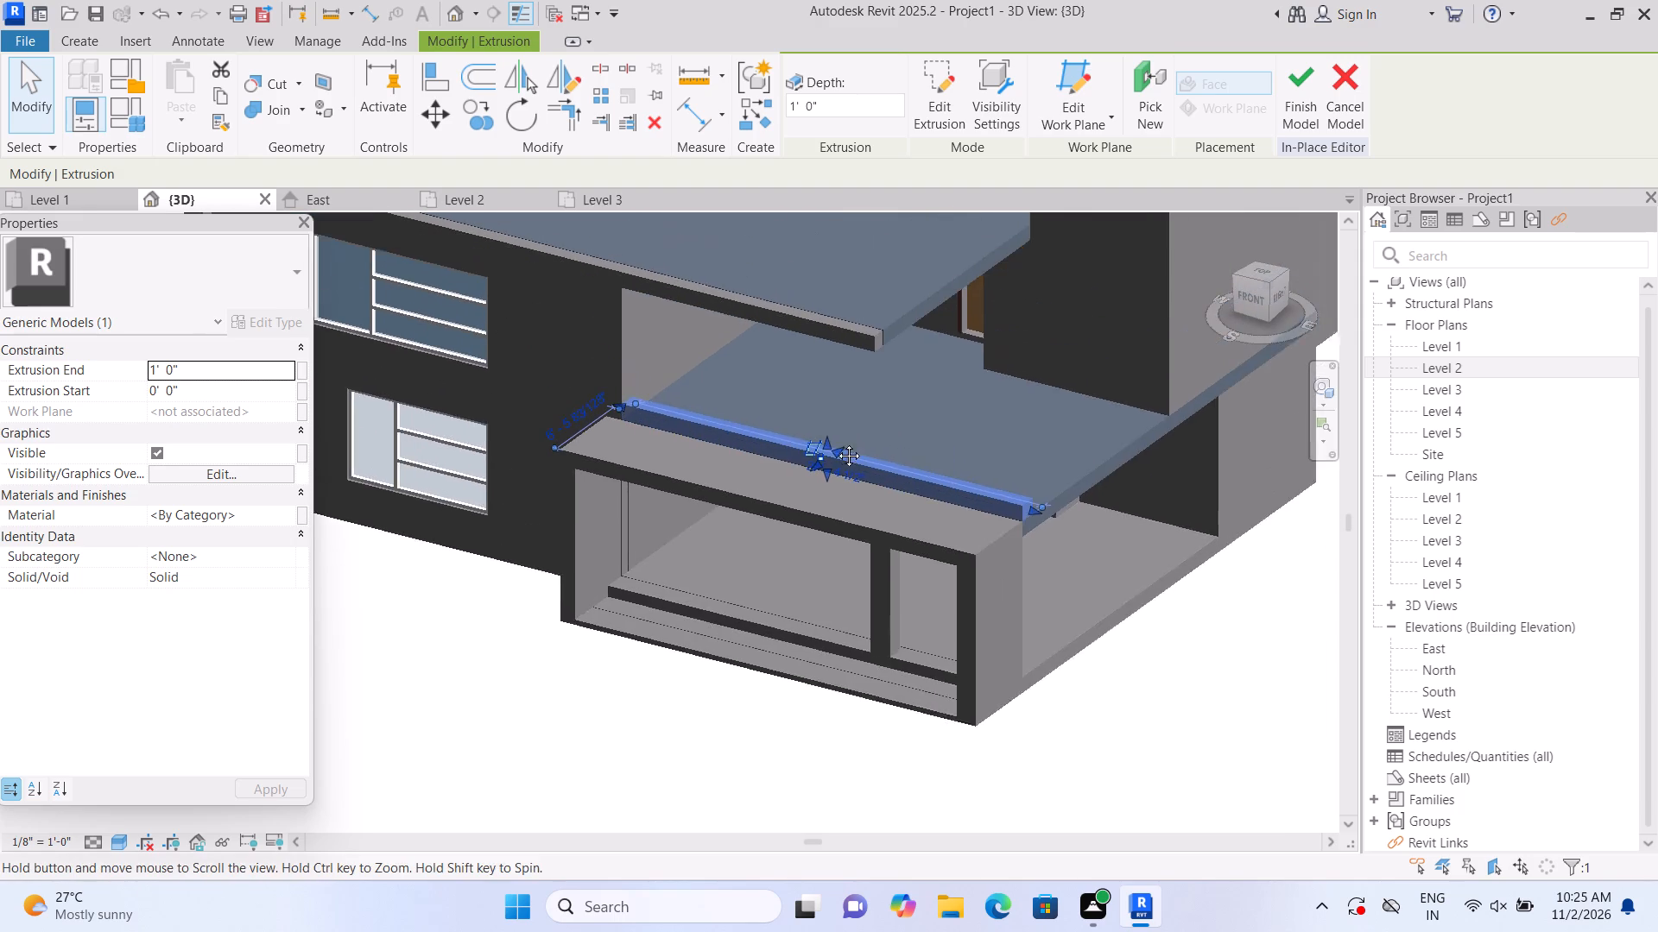
middle_click_drag(836, 443, 834, 449)
scroll(837, 452, "up", 3)
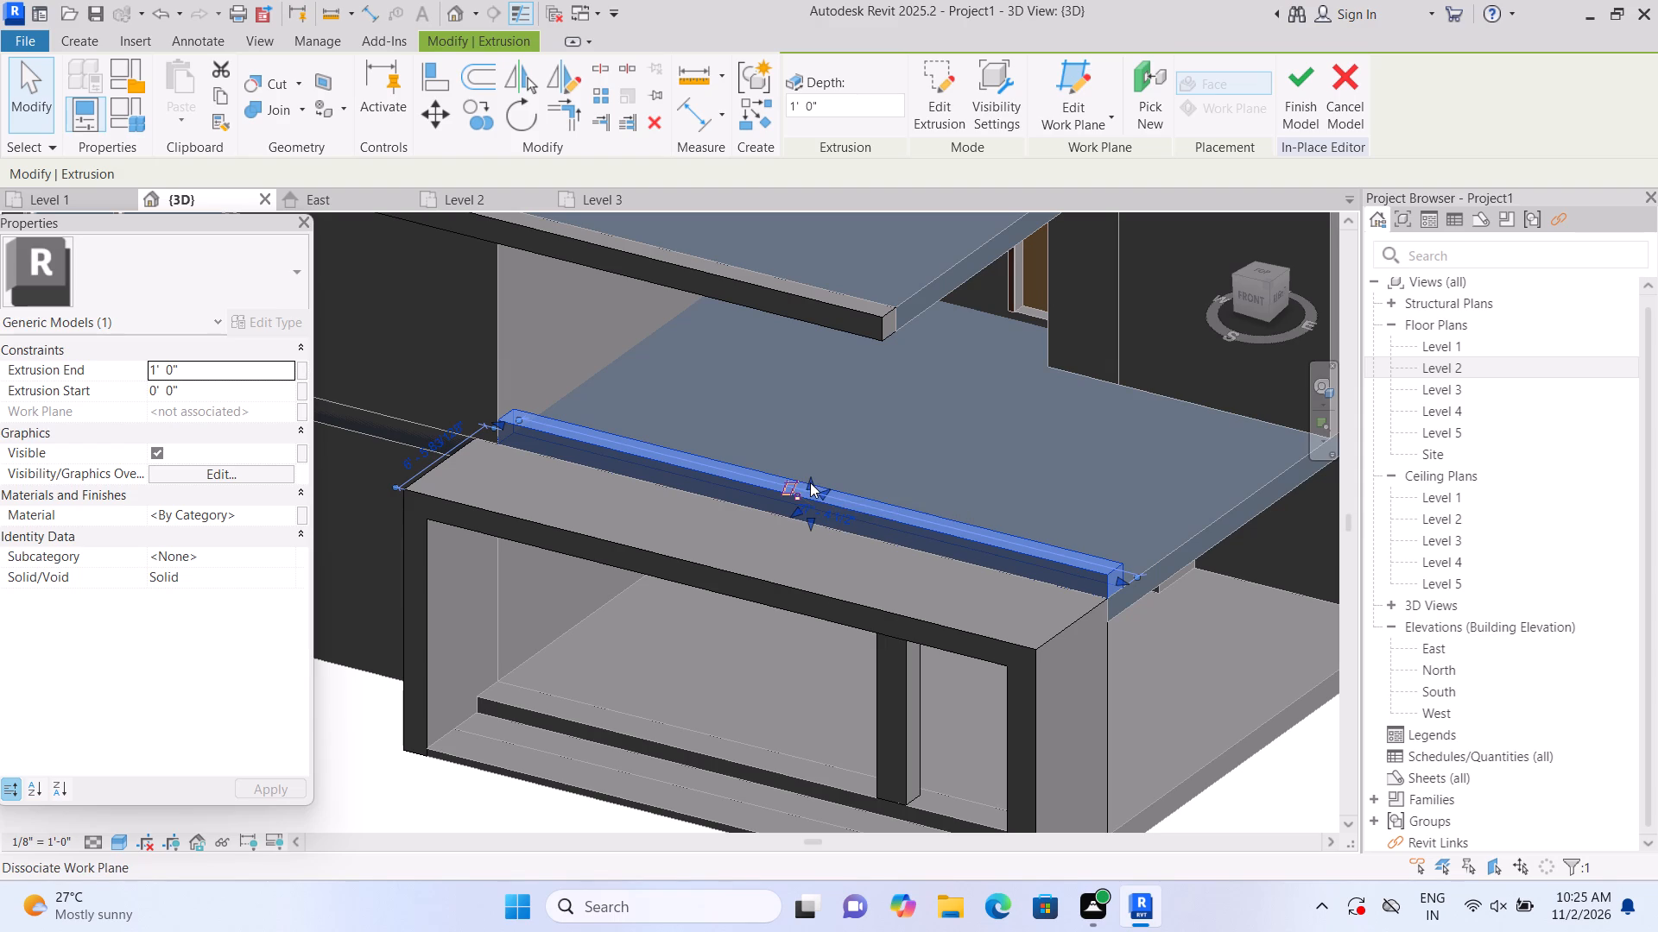
left_click_drag(810, 482, 816, 457)
scroll(802, 492, "up", 2)
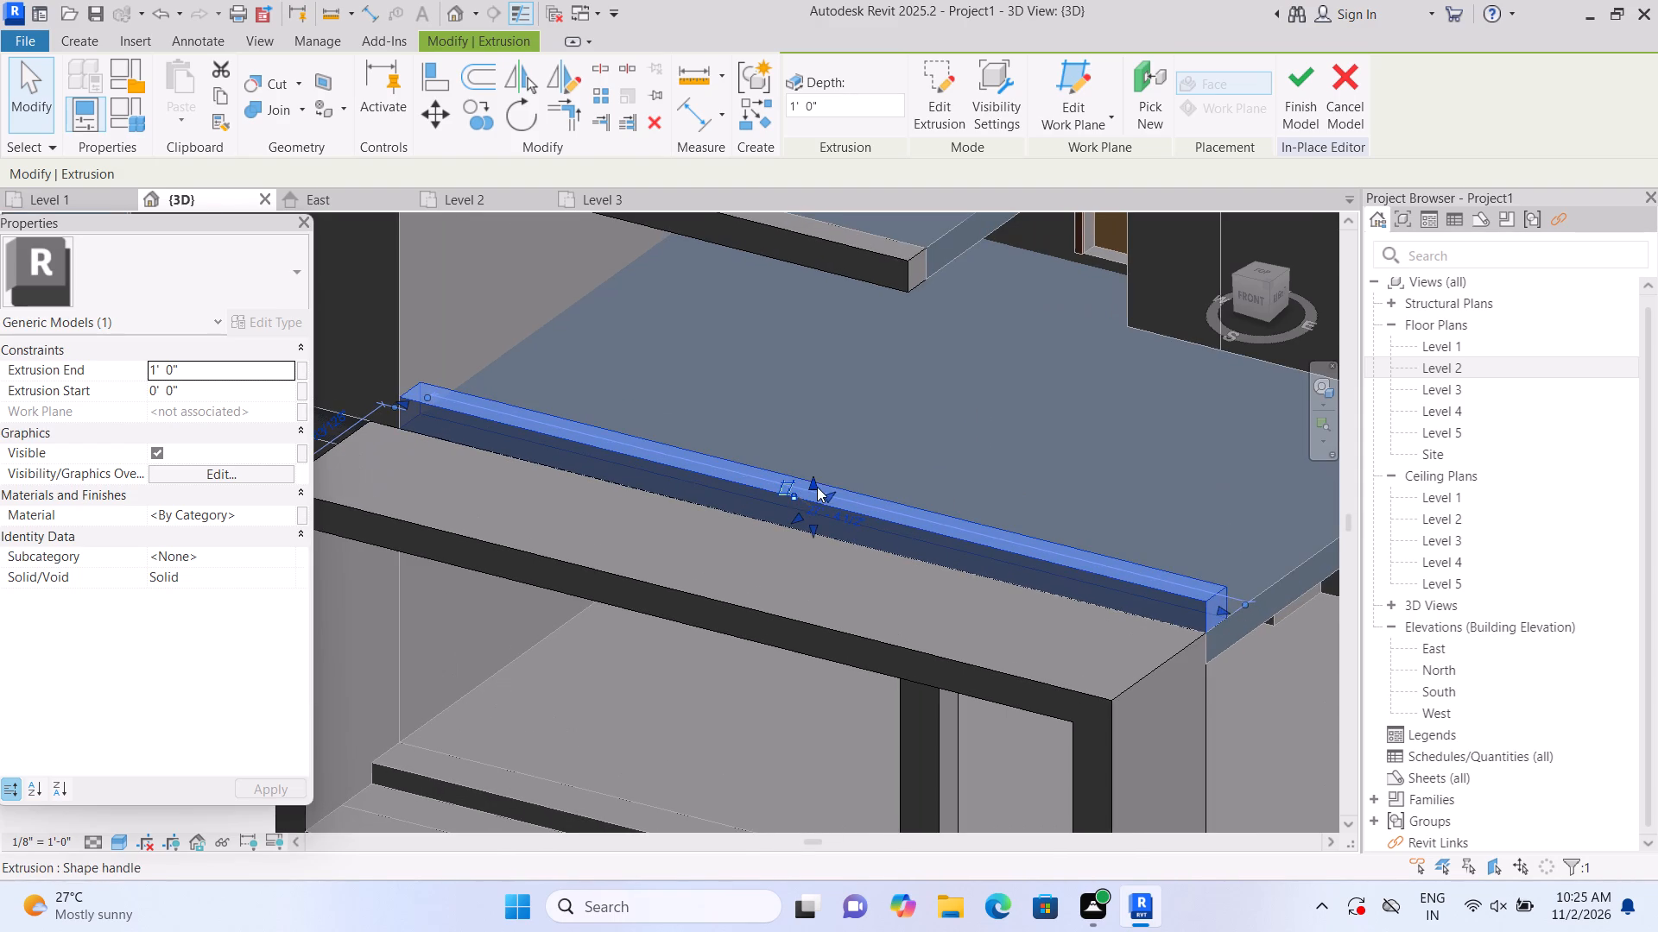
left_click_drag(812, 478, 817, 456)
scroll(817, 457, "down", 4)
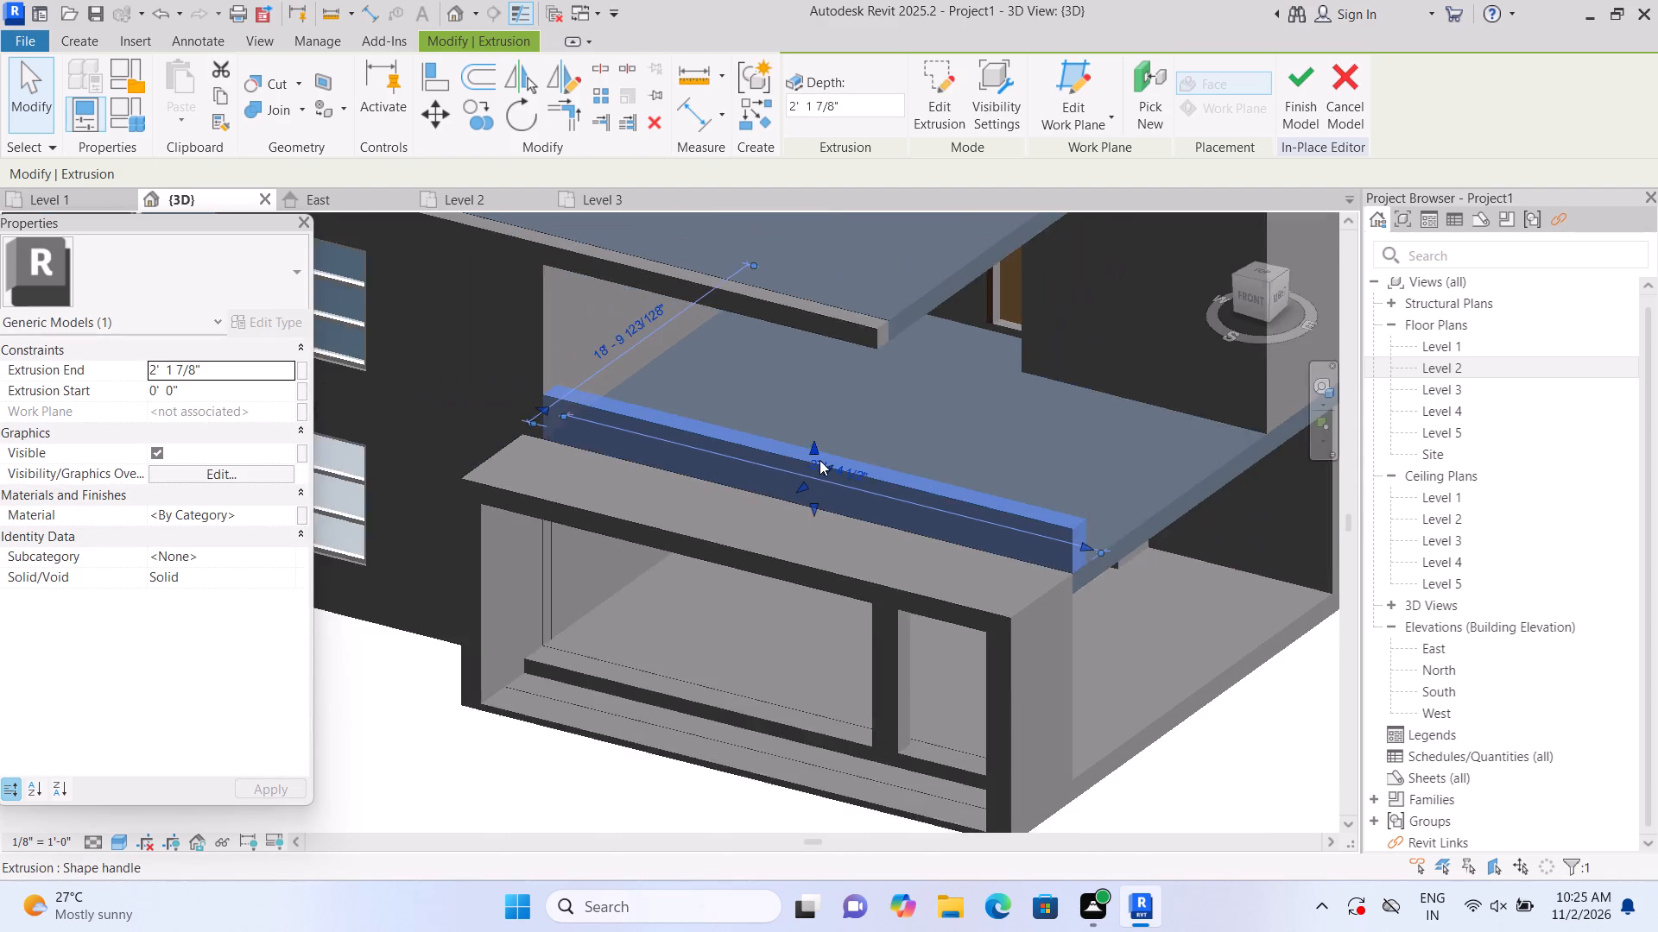
scroll(820, 460, "down", 3)
left_click(655, 644)
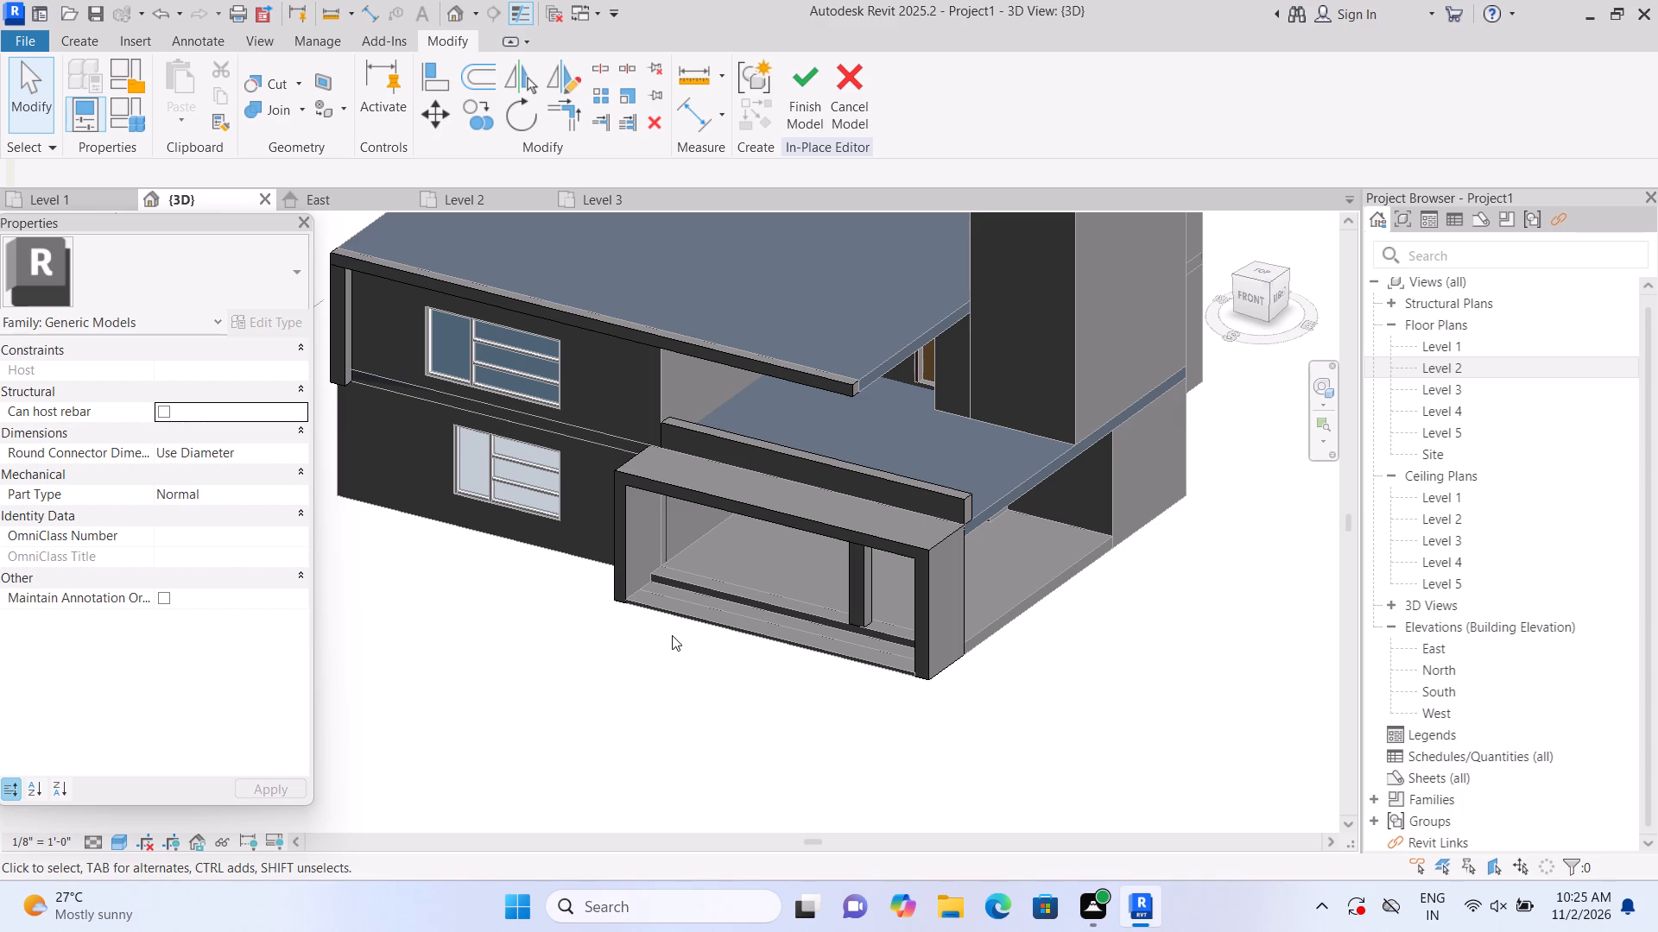
Raise the top of the lower roof's front parapet further to a depth of about 3' 0 1/2".
scroll(878, 469, "up", 2)
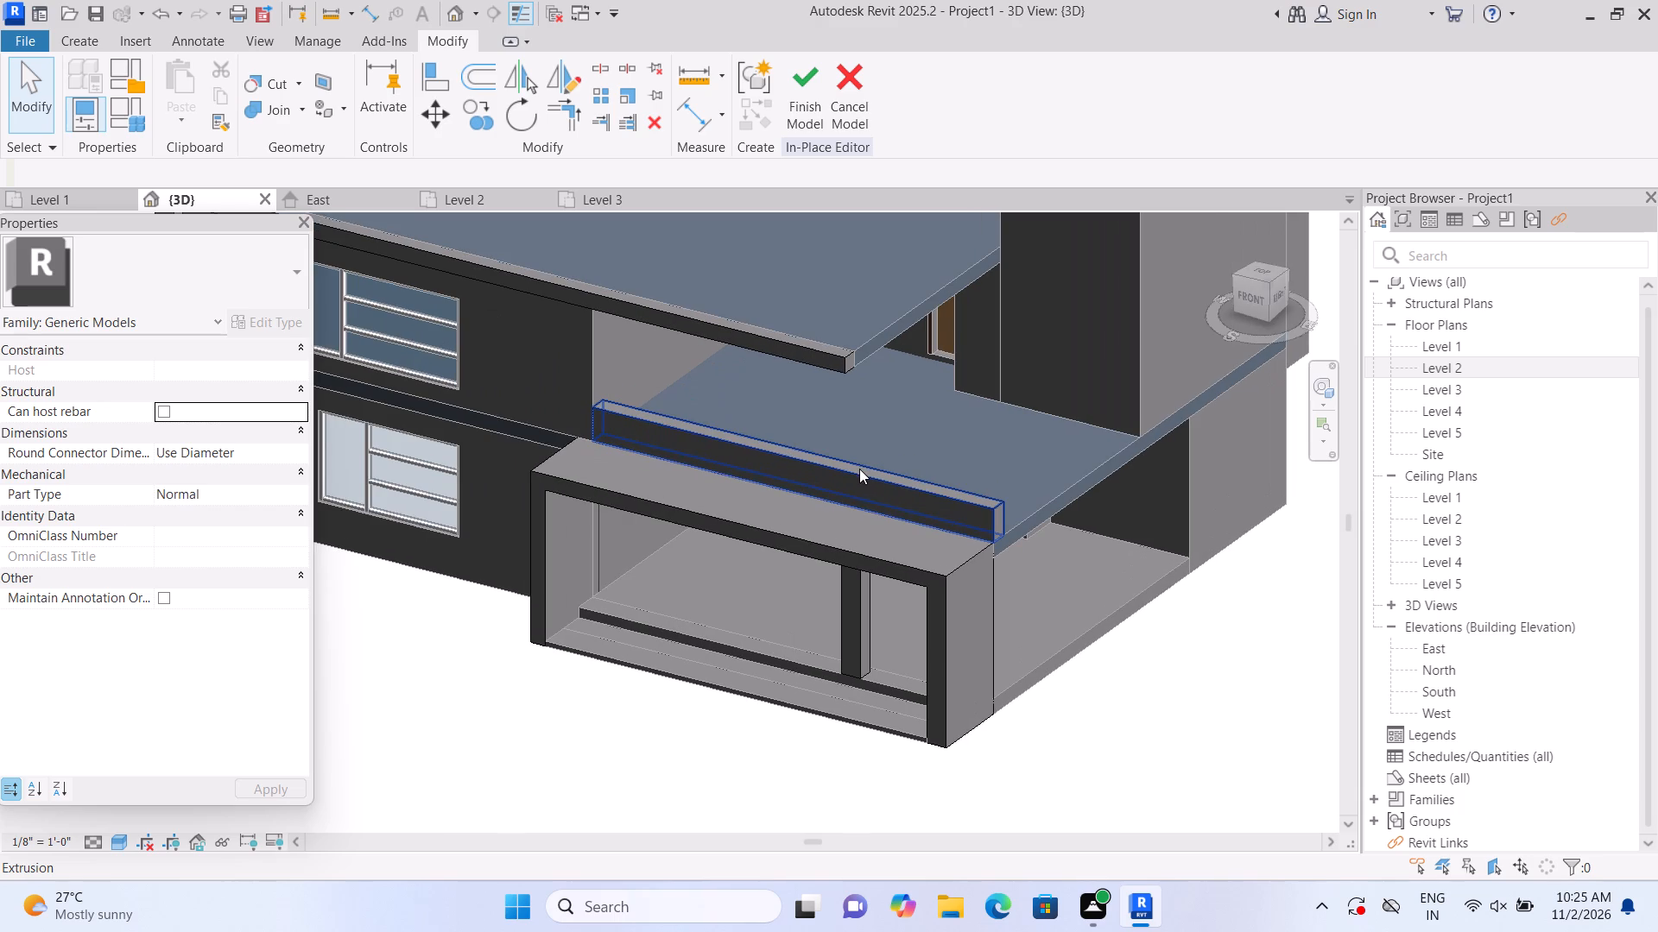
left_click(859, 469)
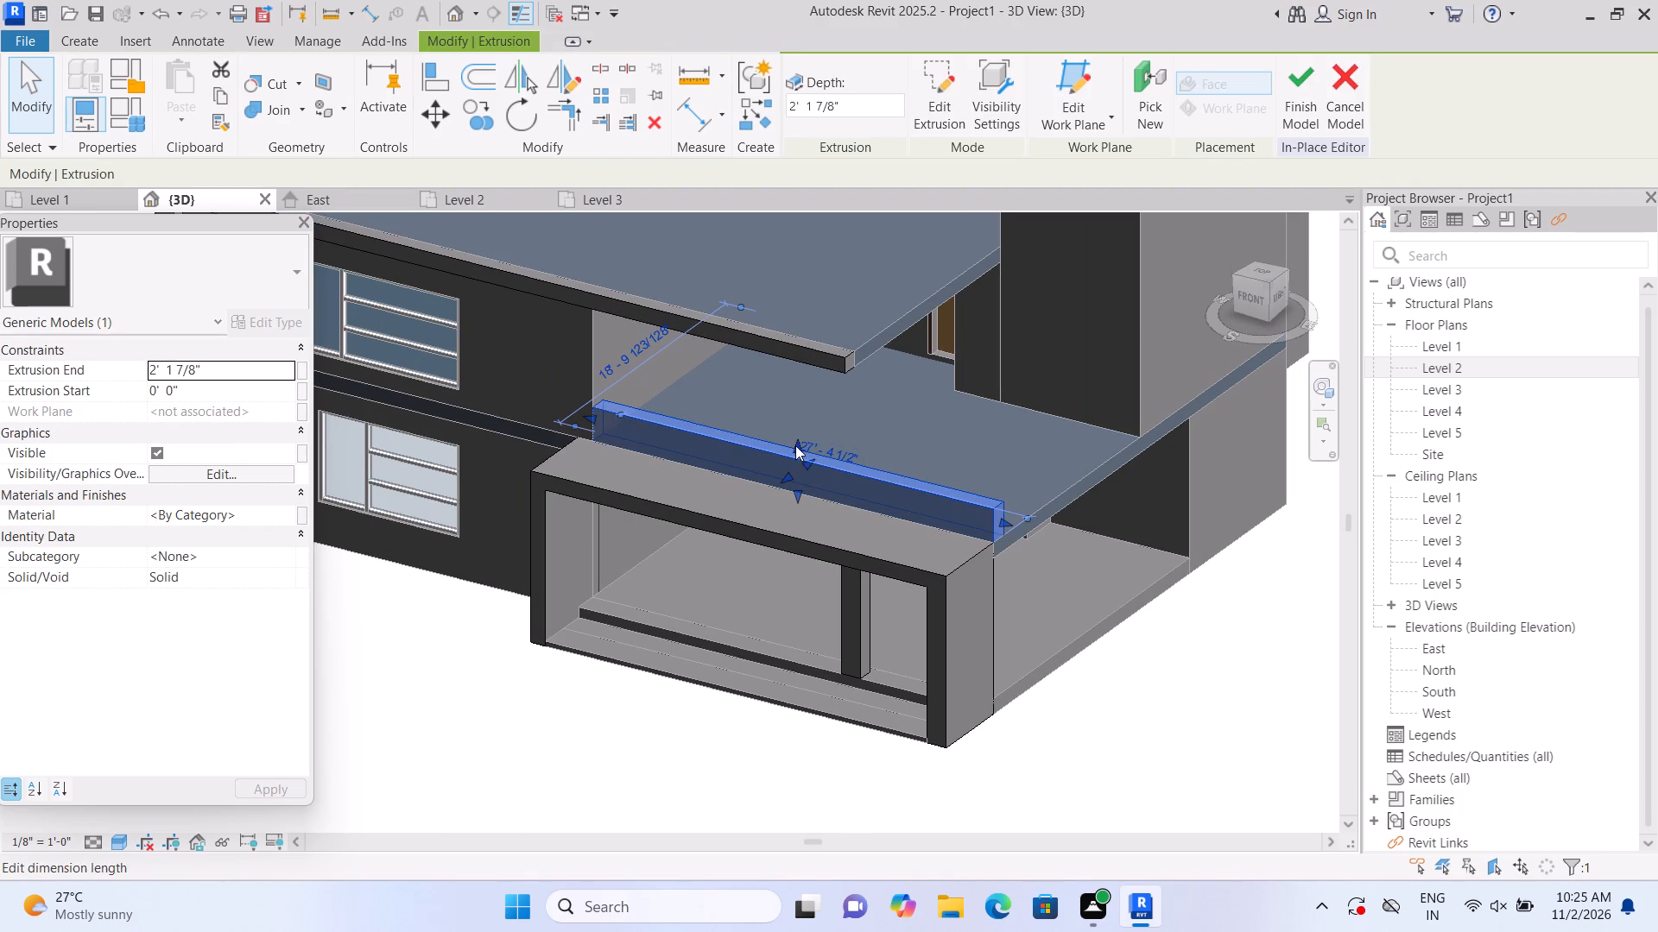
left_click(794, 445)
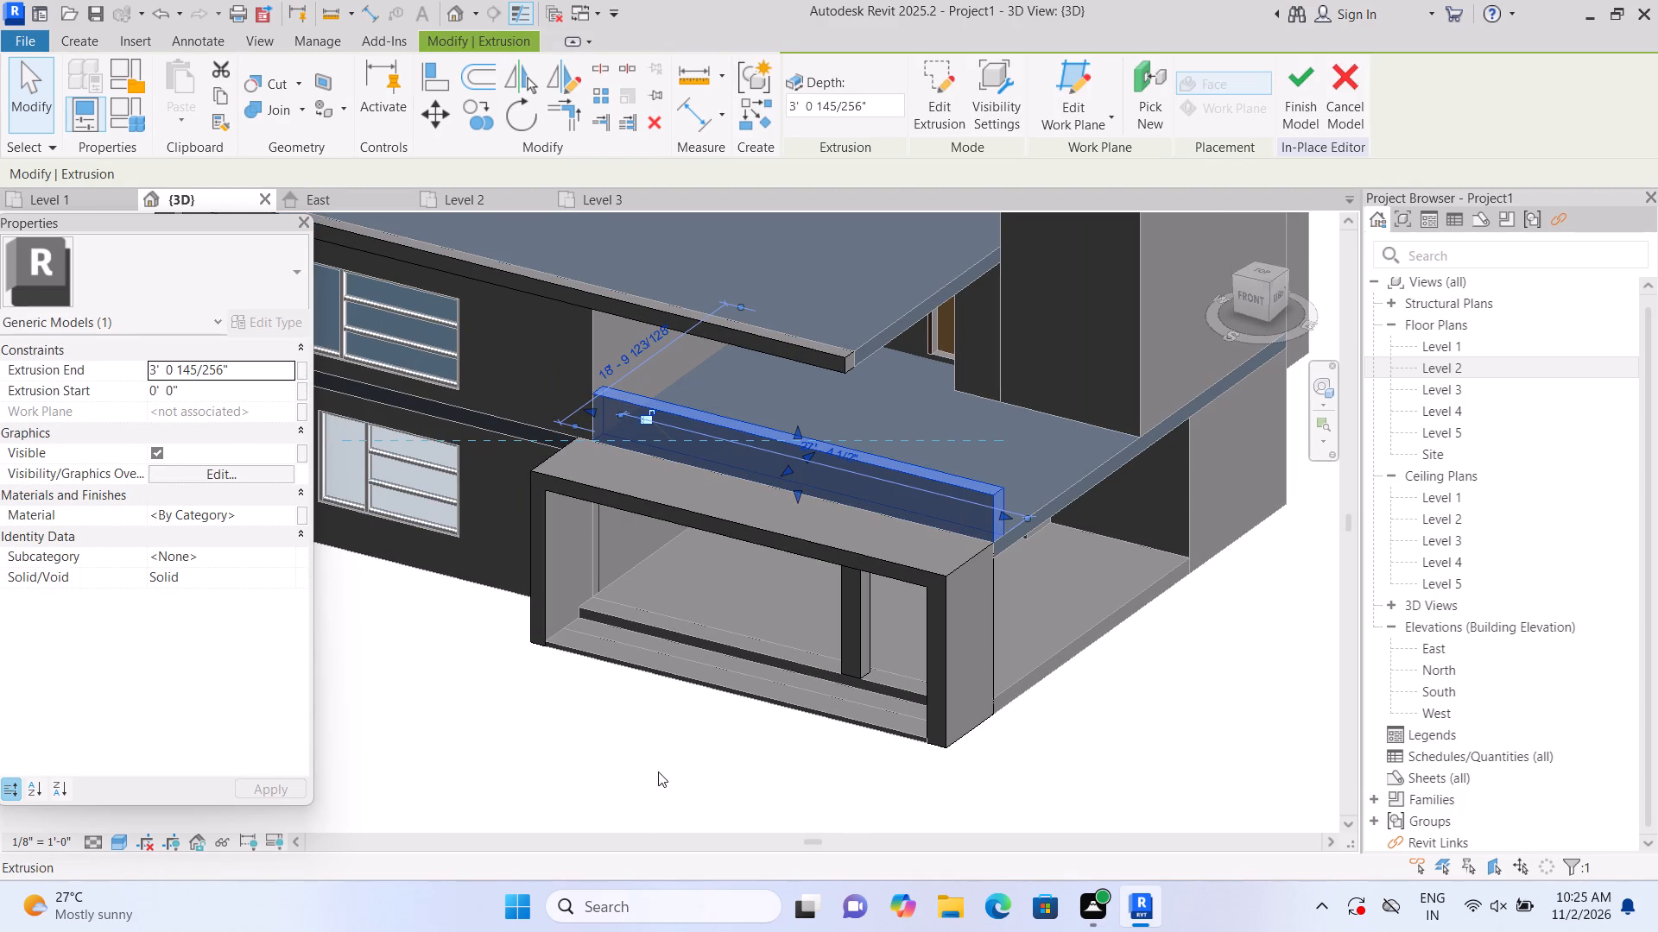
left_click(661, 772)
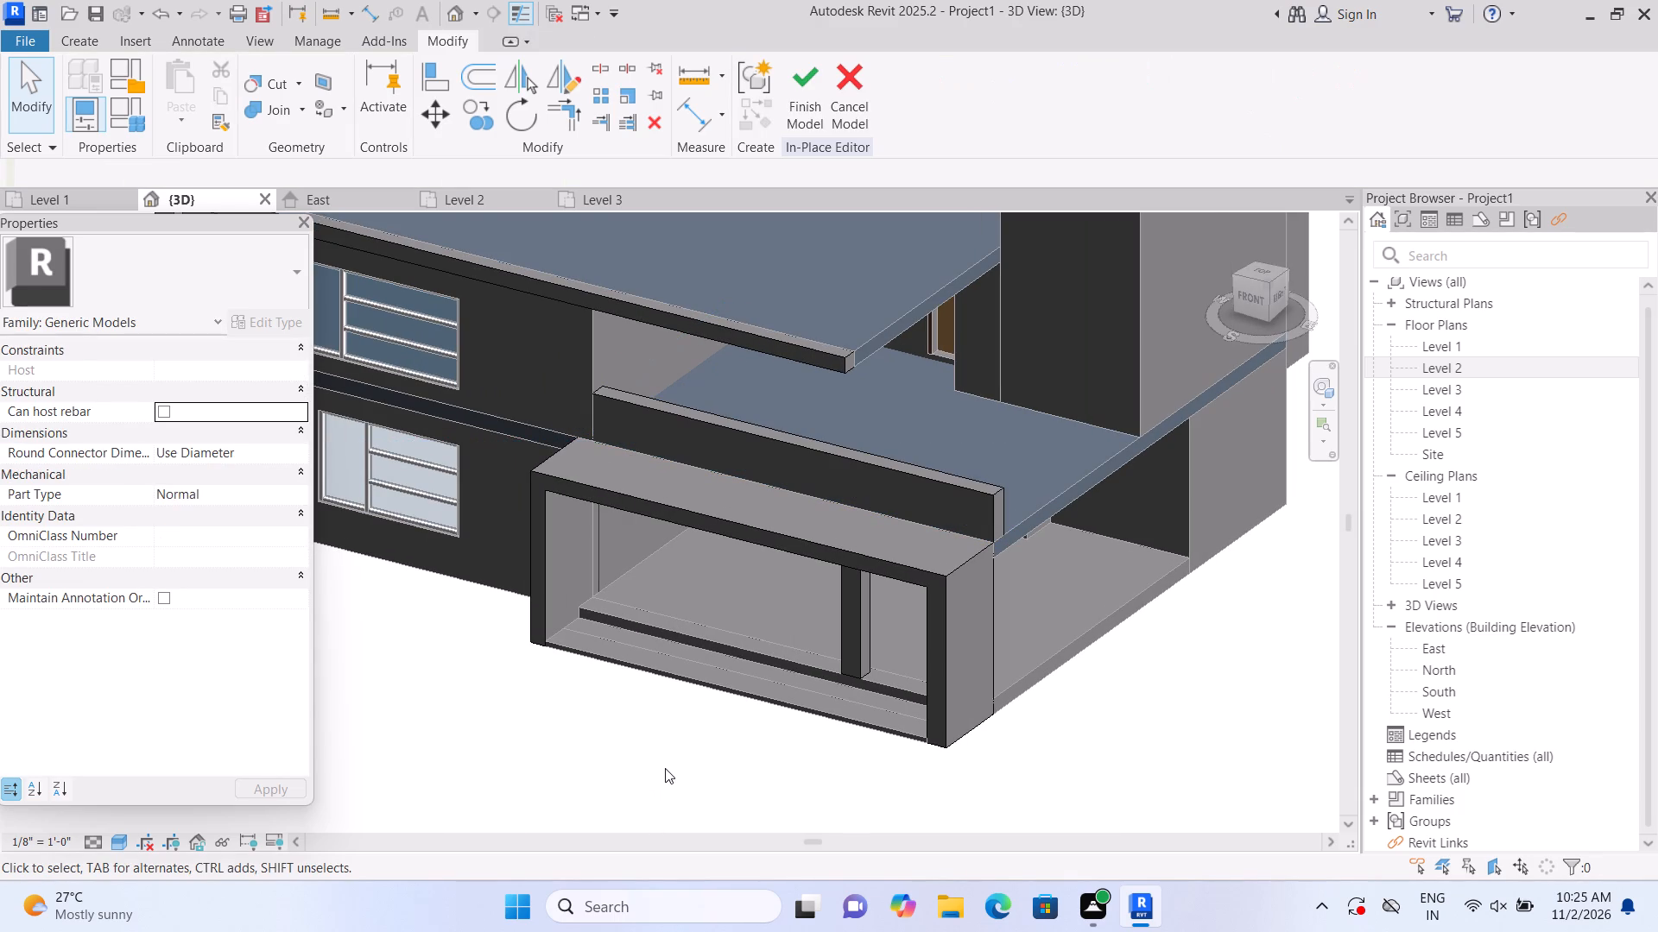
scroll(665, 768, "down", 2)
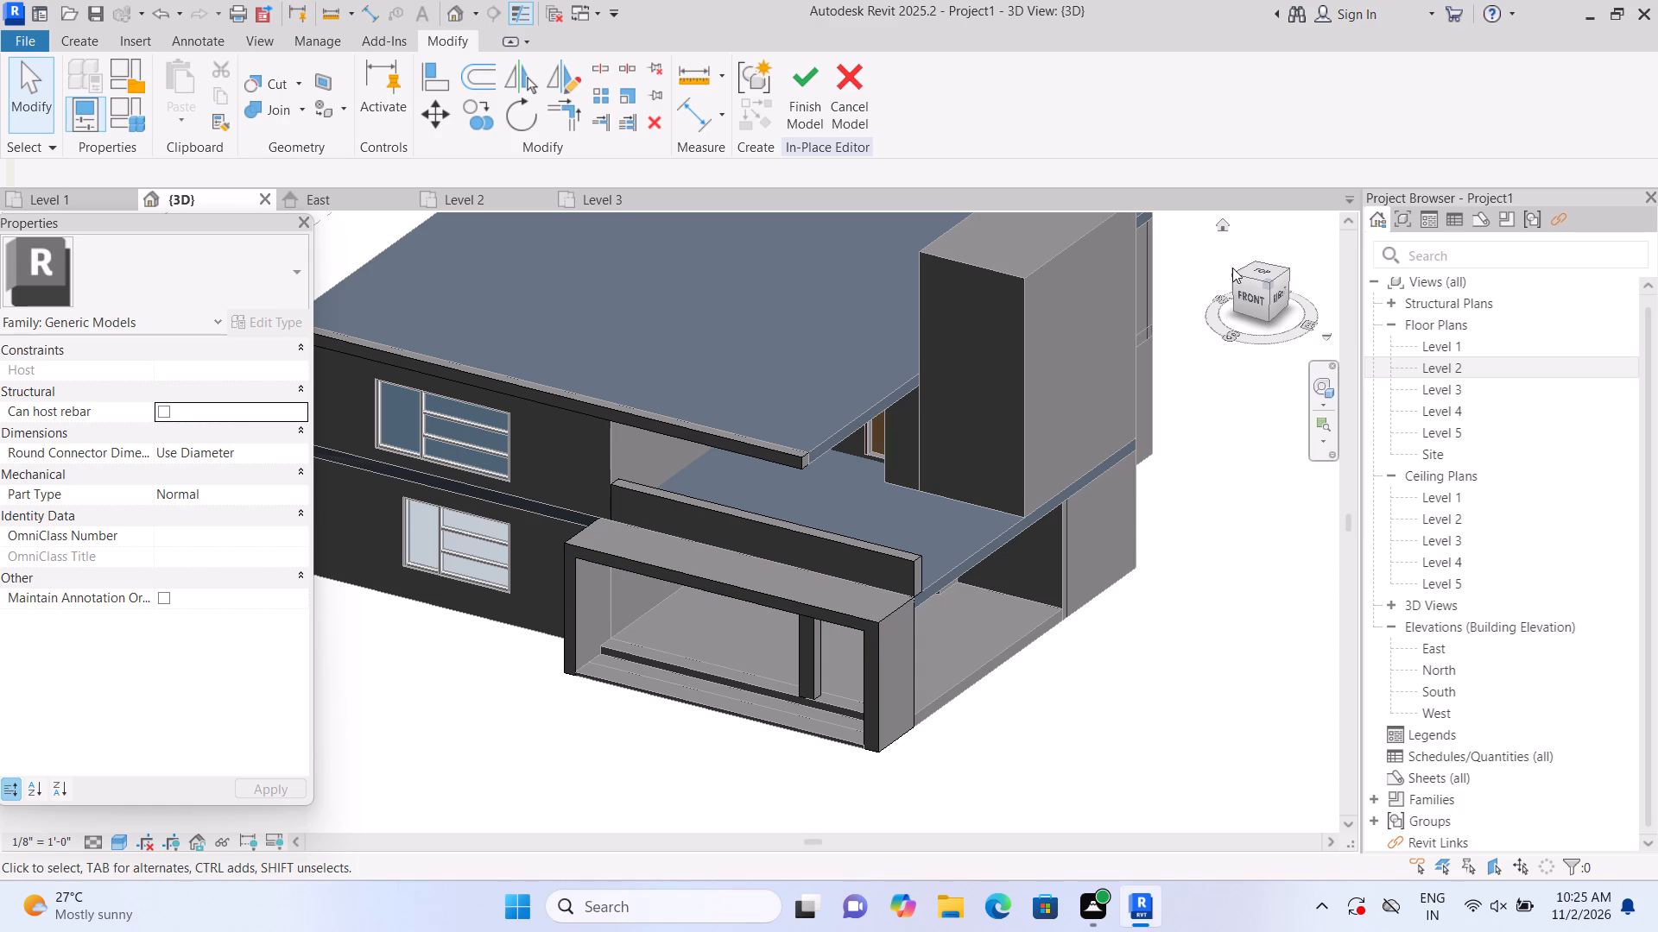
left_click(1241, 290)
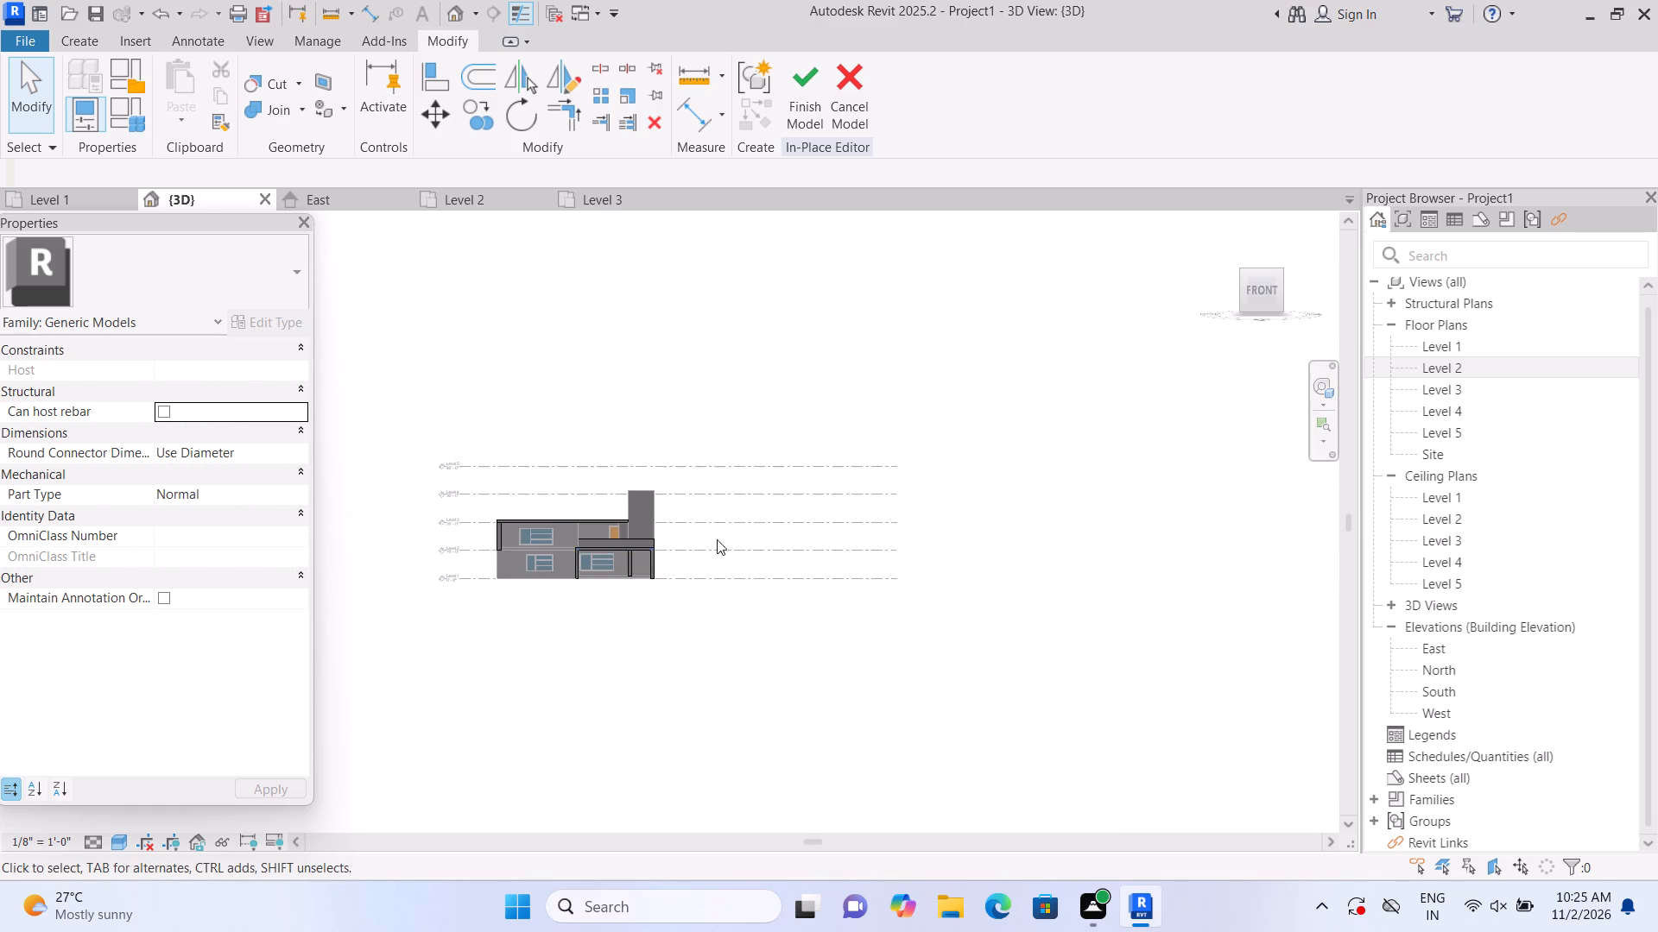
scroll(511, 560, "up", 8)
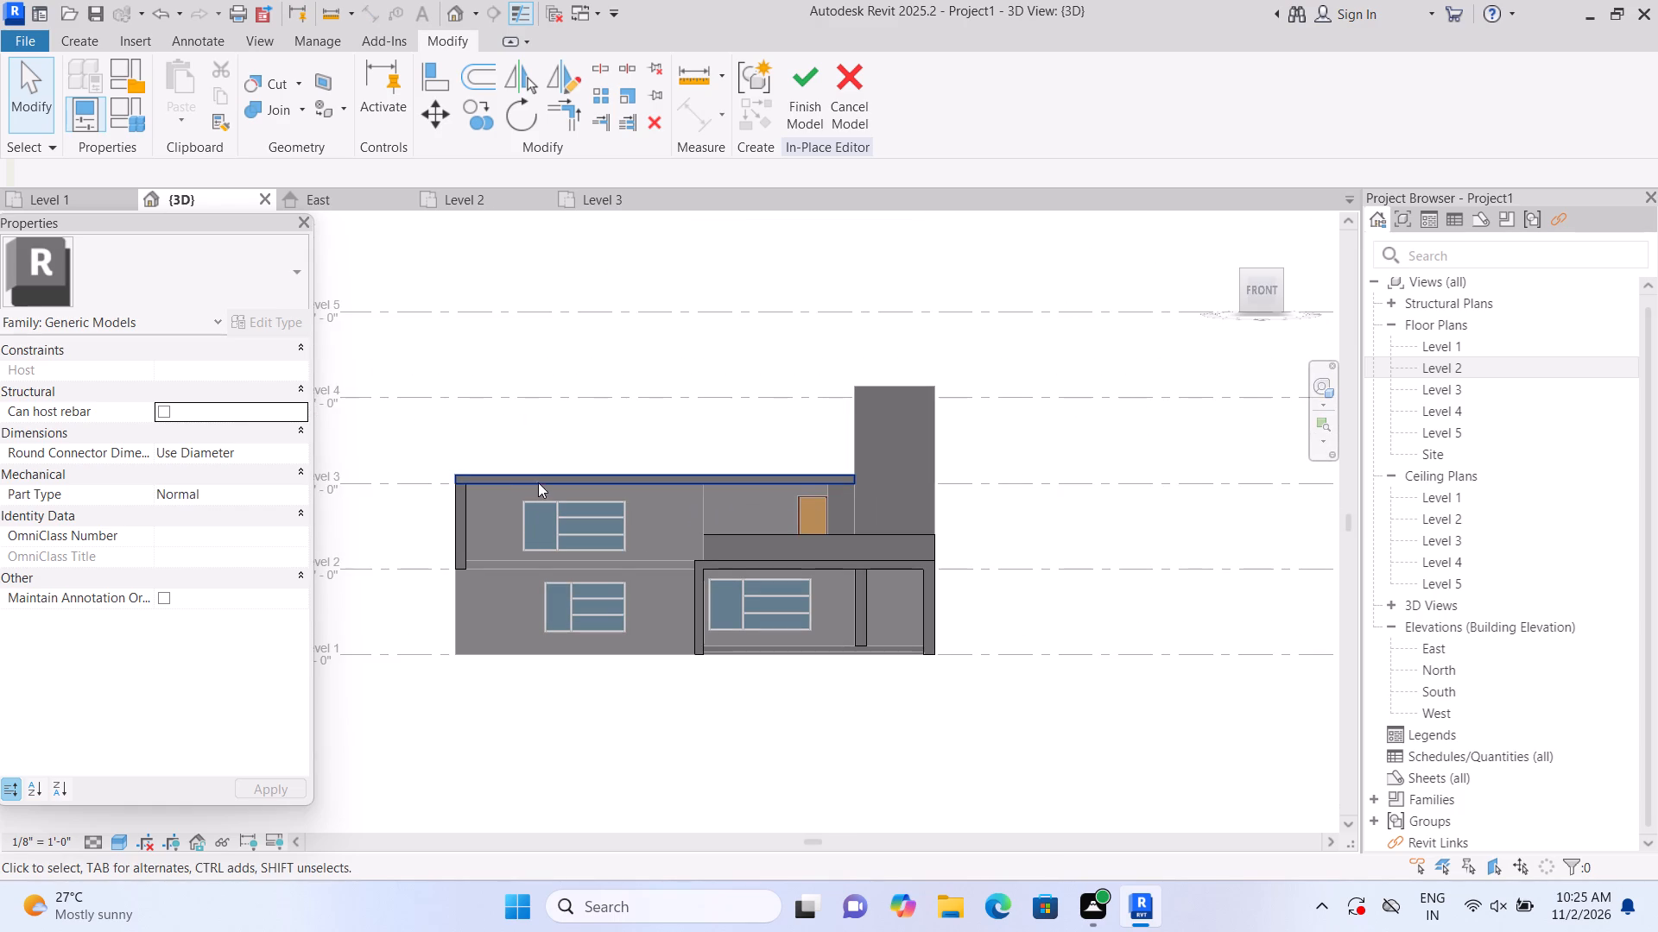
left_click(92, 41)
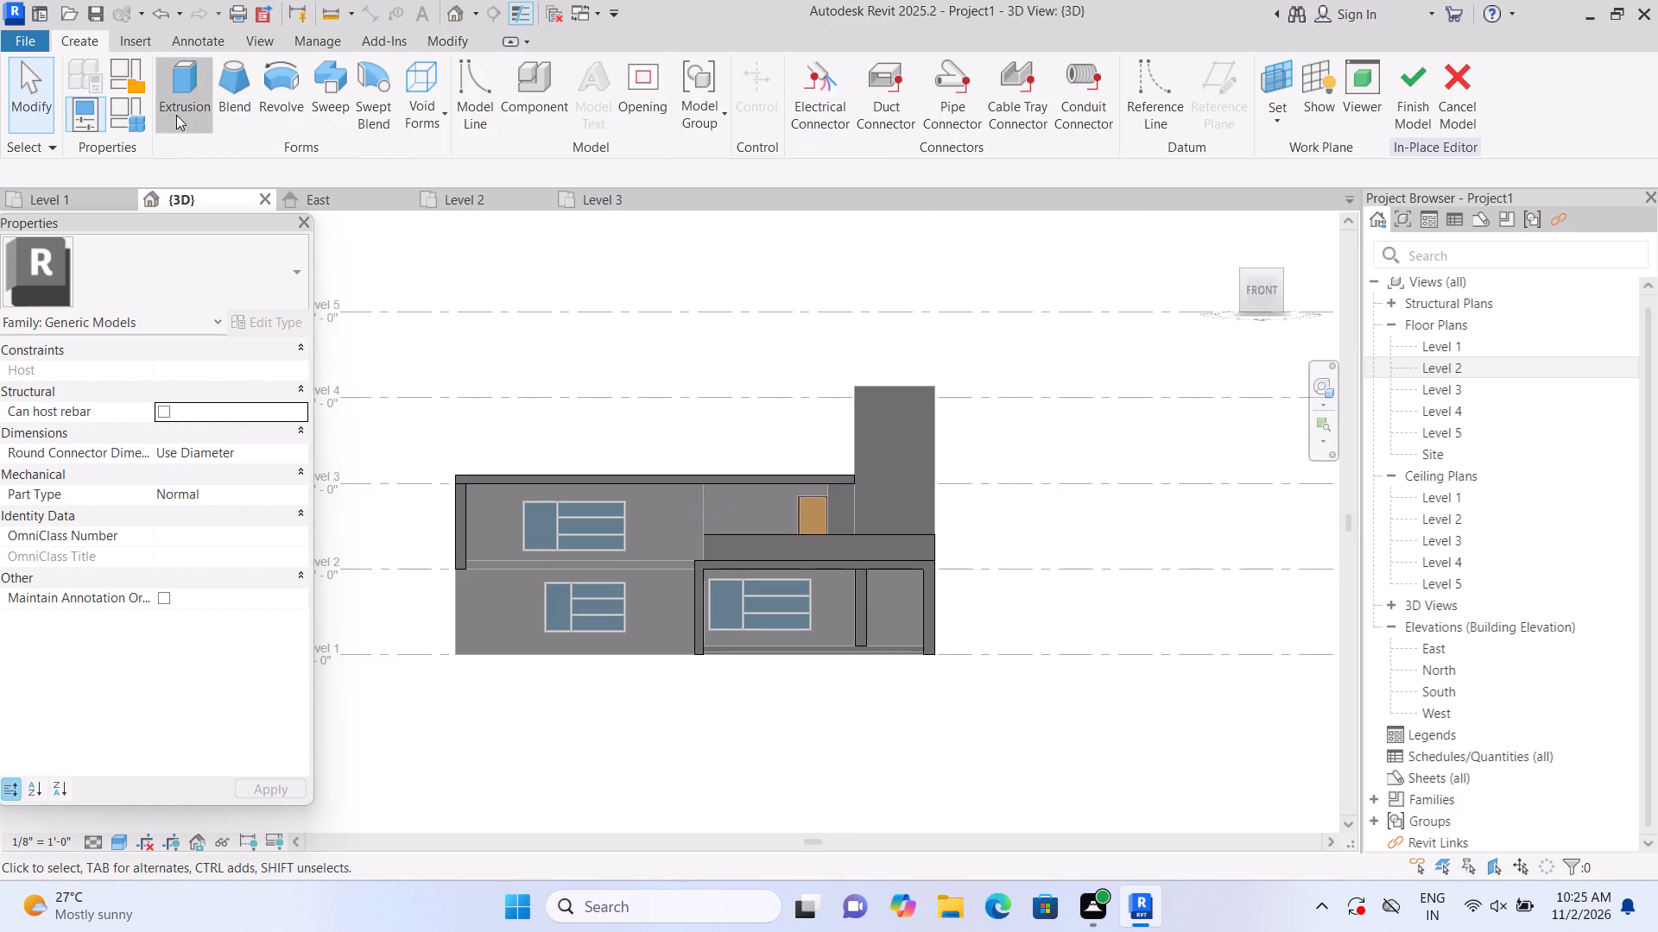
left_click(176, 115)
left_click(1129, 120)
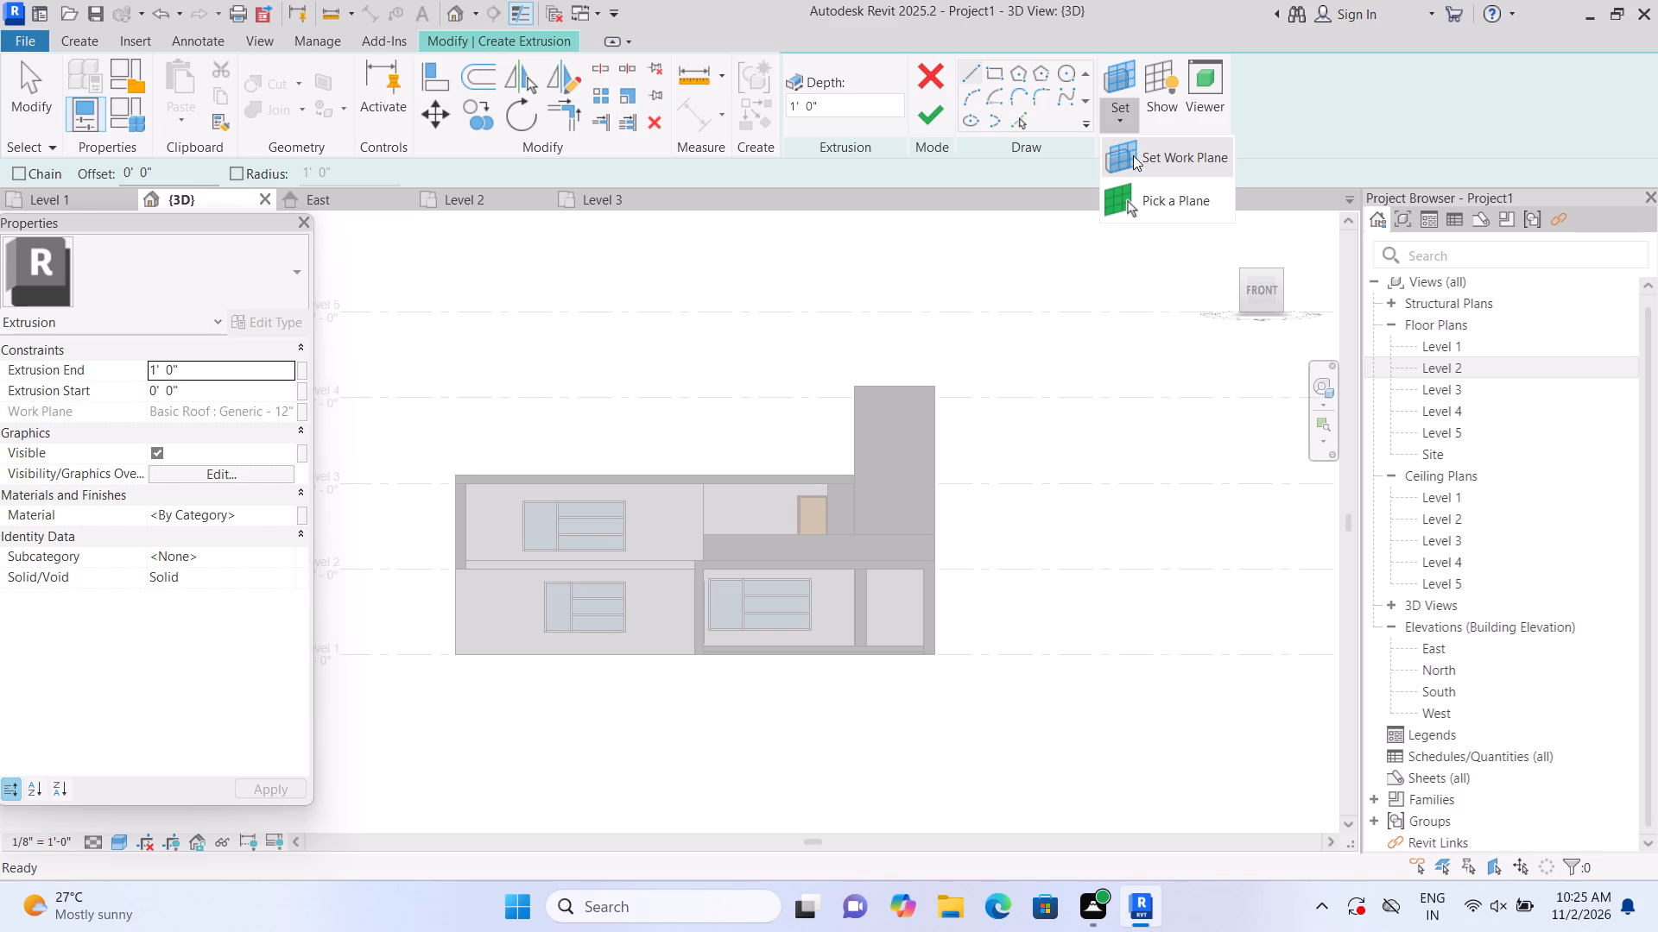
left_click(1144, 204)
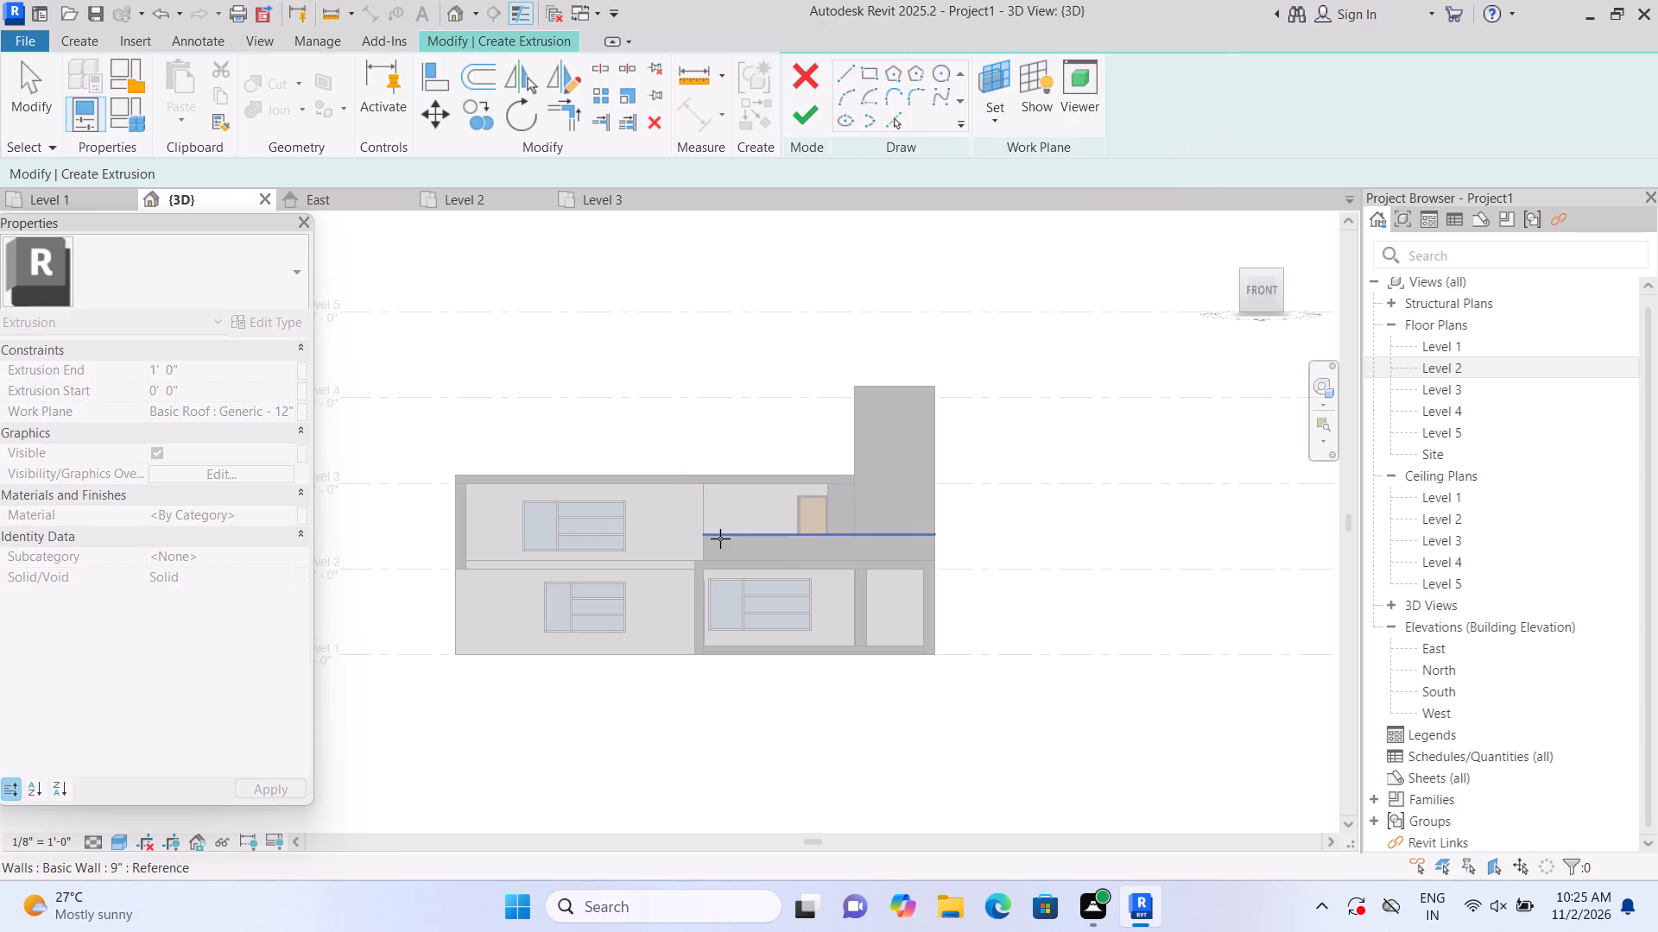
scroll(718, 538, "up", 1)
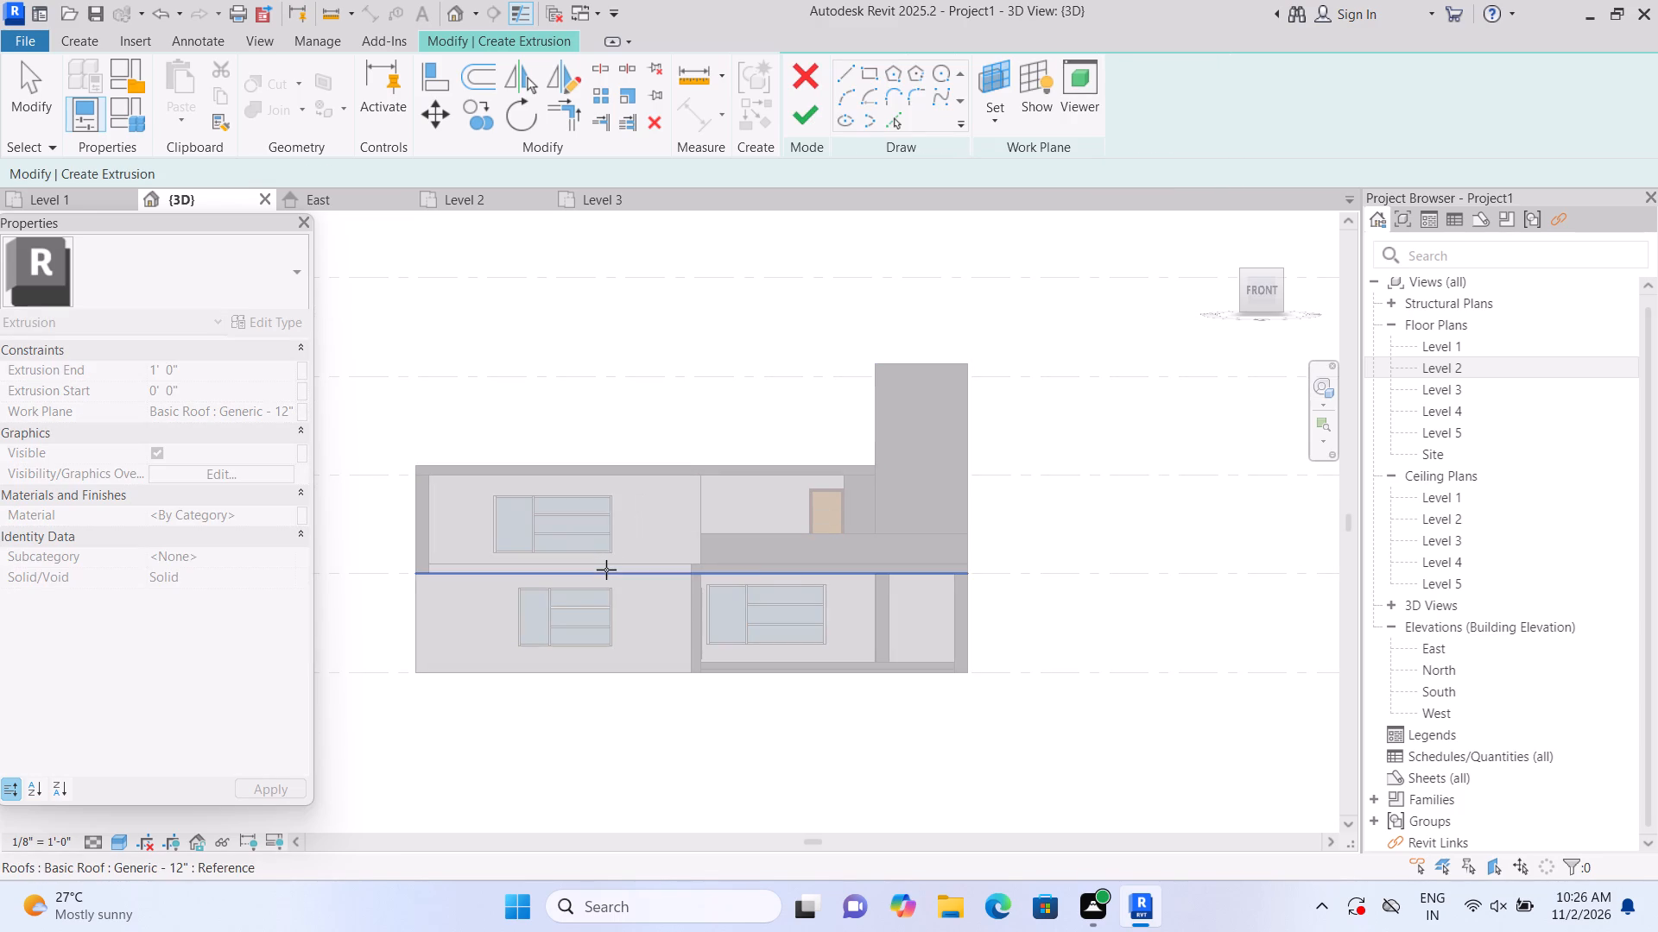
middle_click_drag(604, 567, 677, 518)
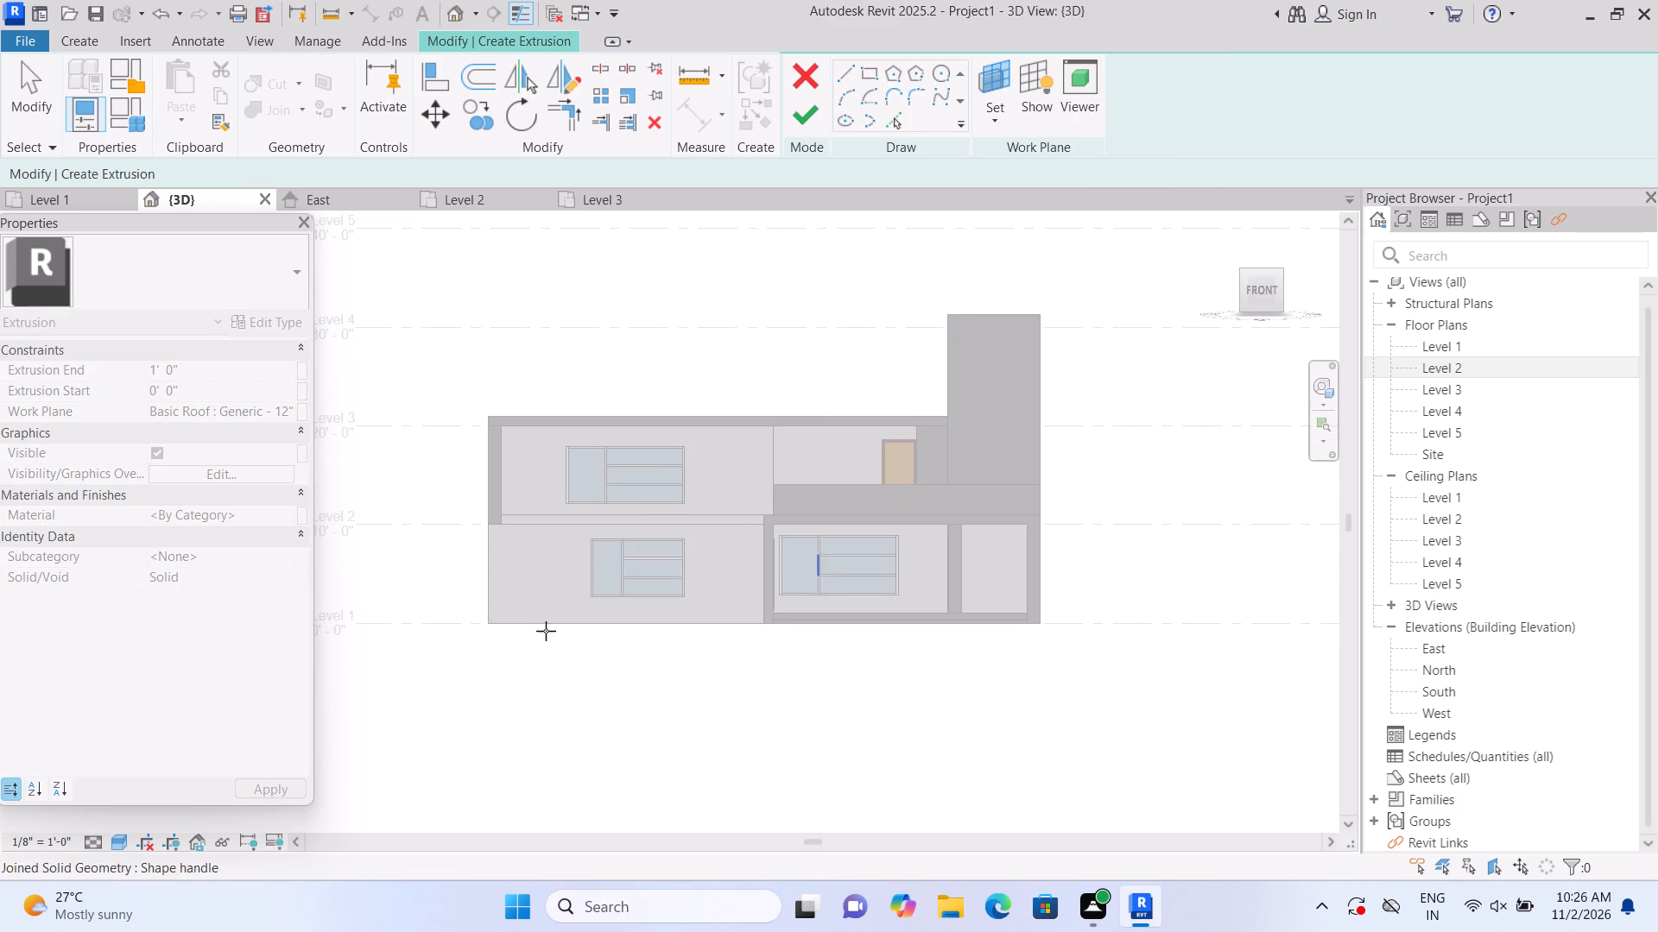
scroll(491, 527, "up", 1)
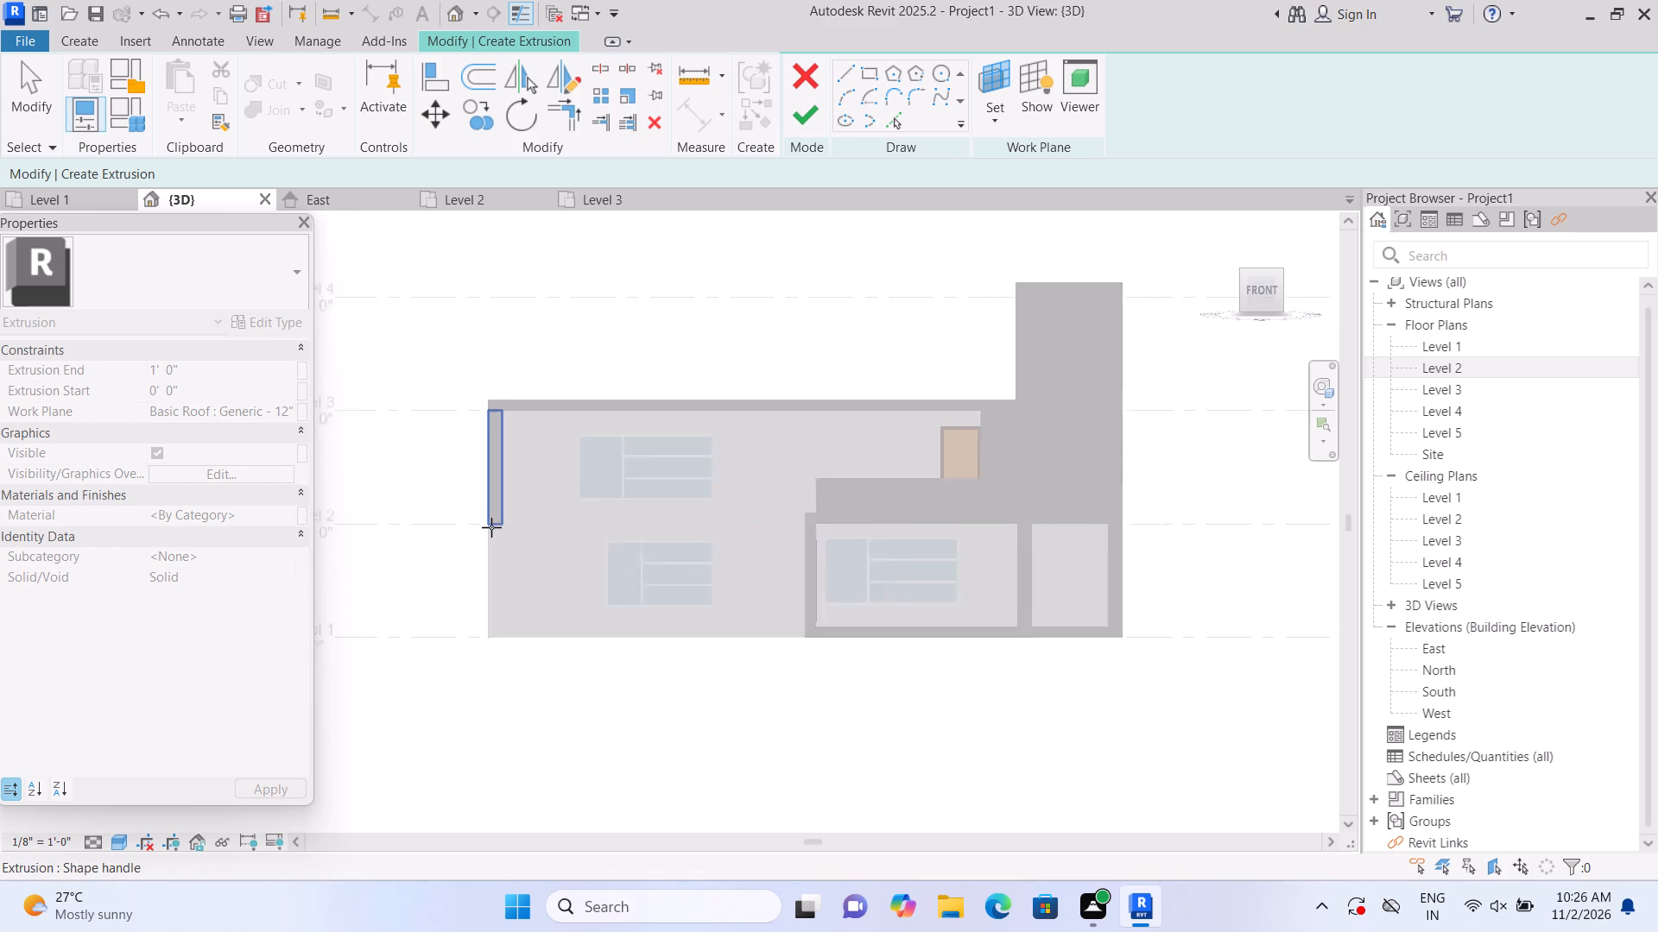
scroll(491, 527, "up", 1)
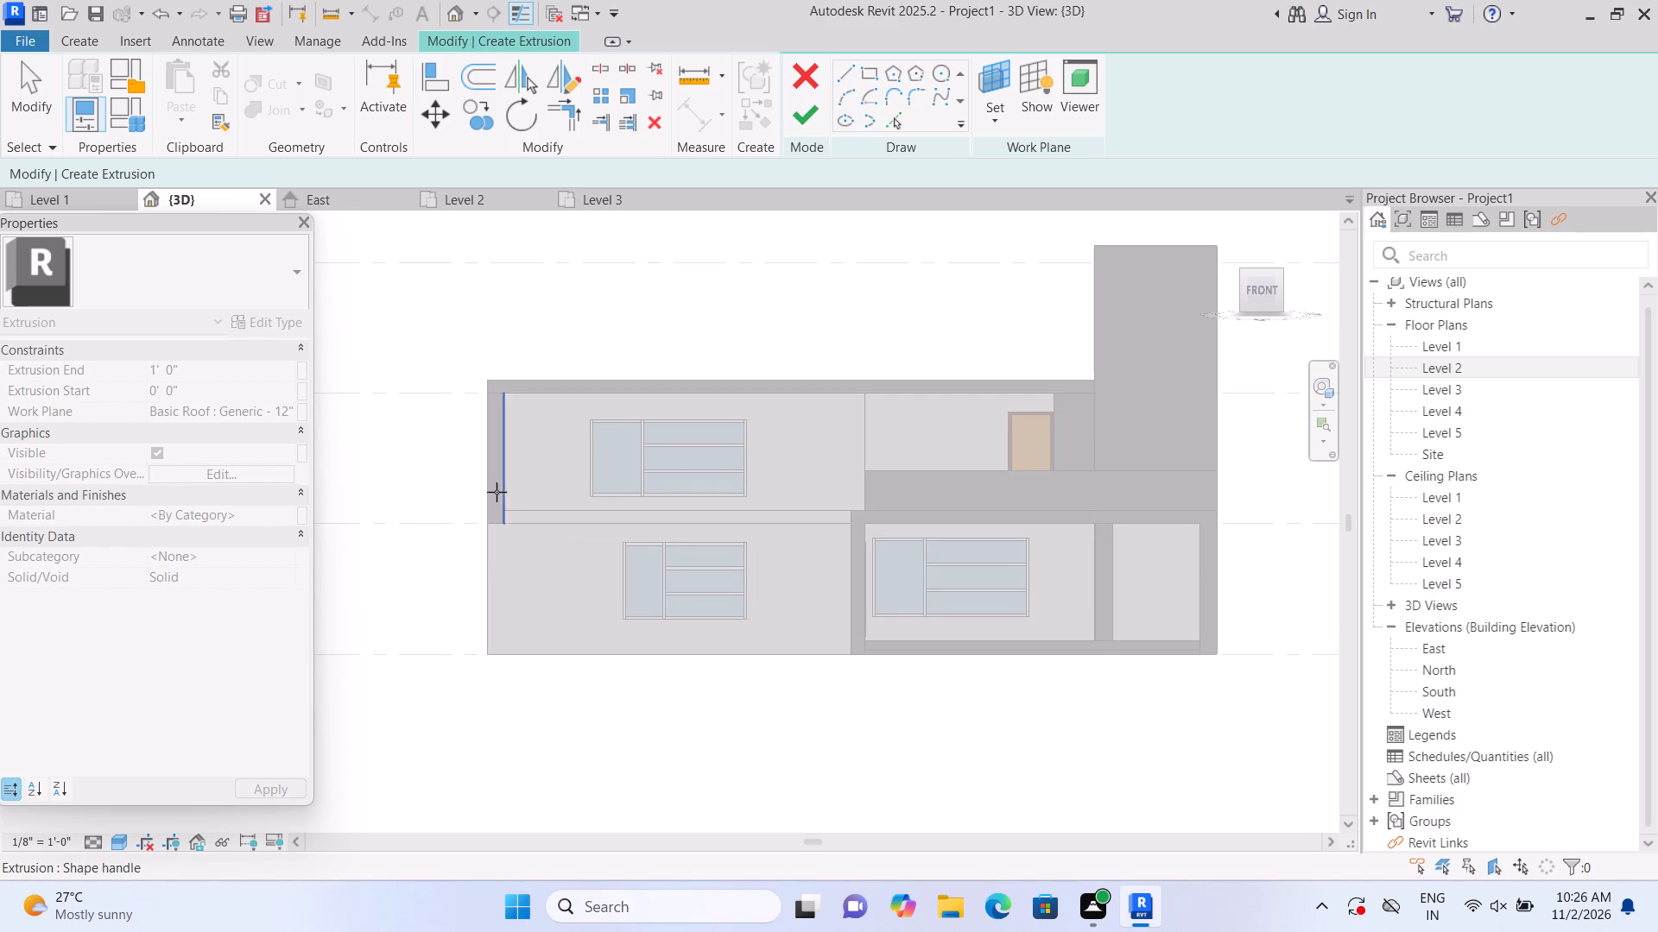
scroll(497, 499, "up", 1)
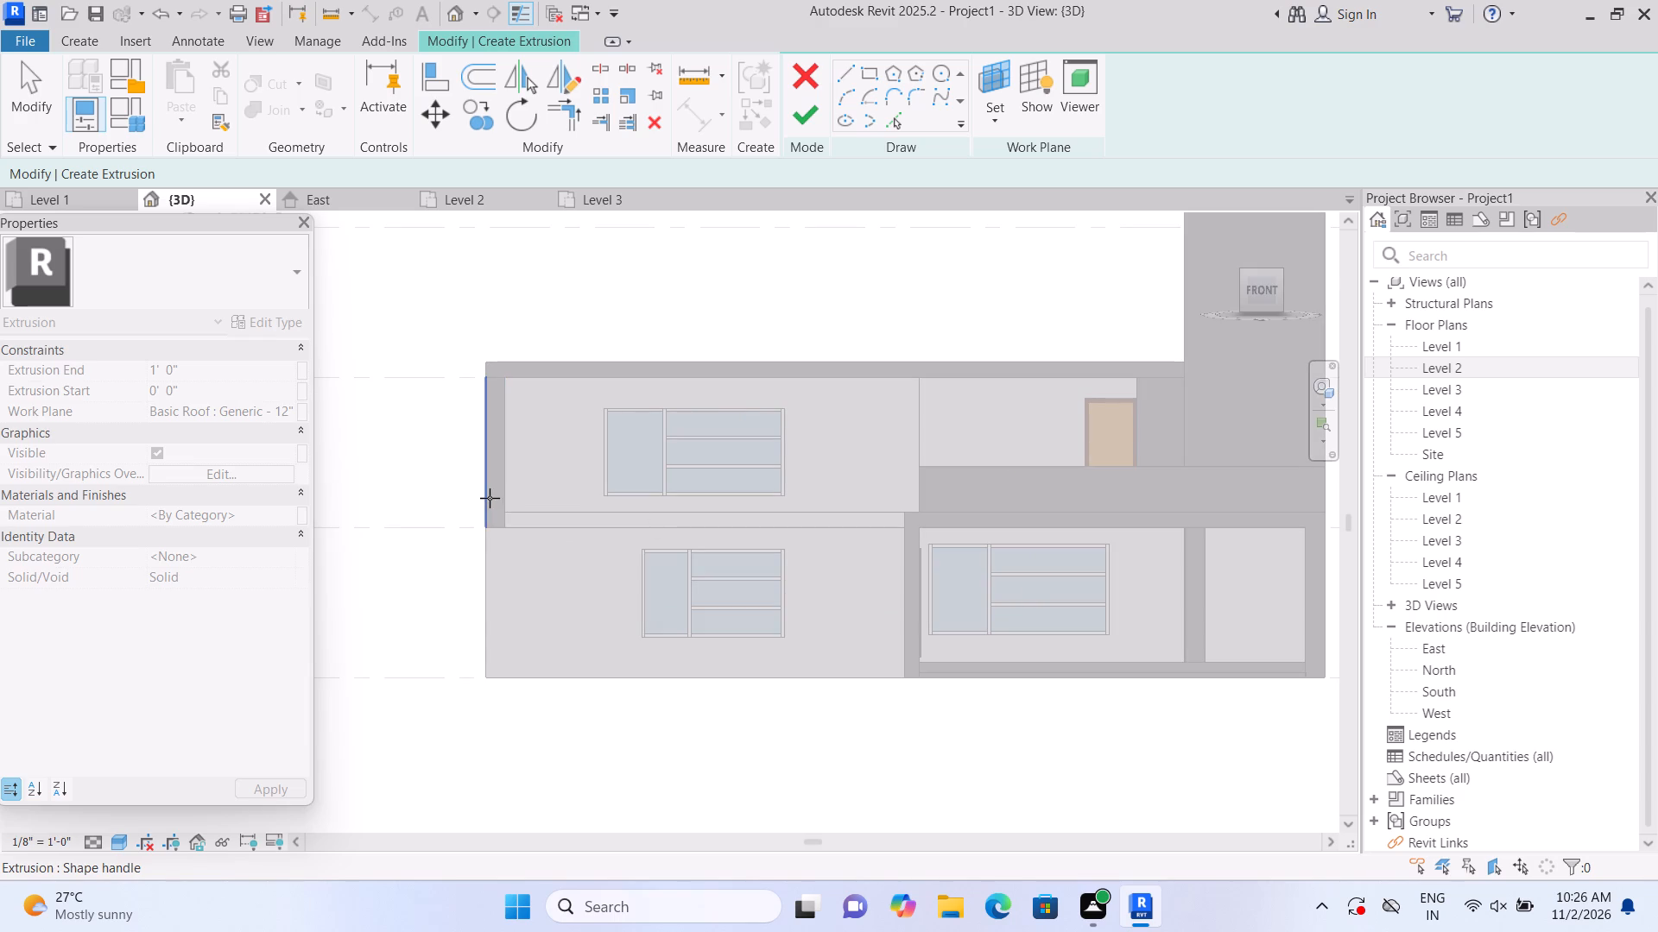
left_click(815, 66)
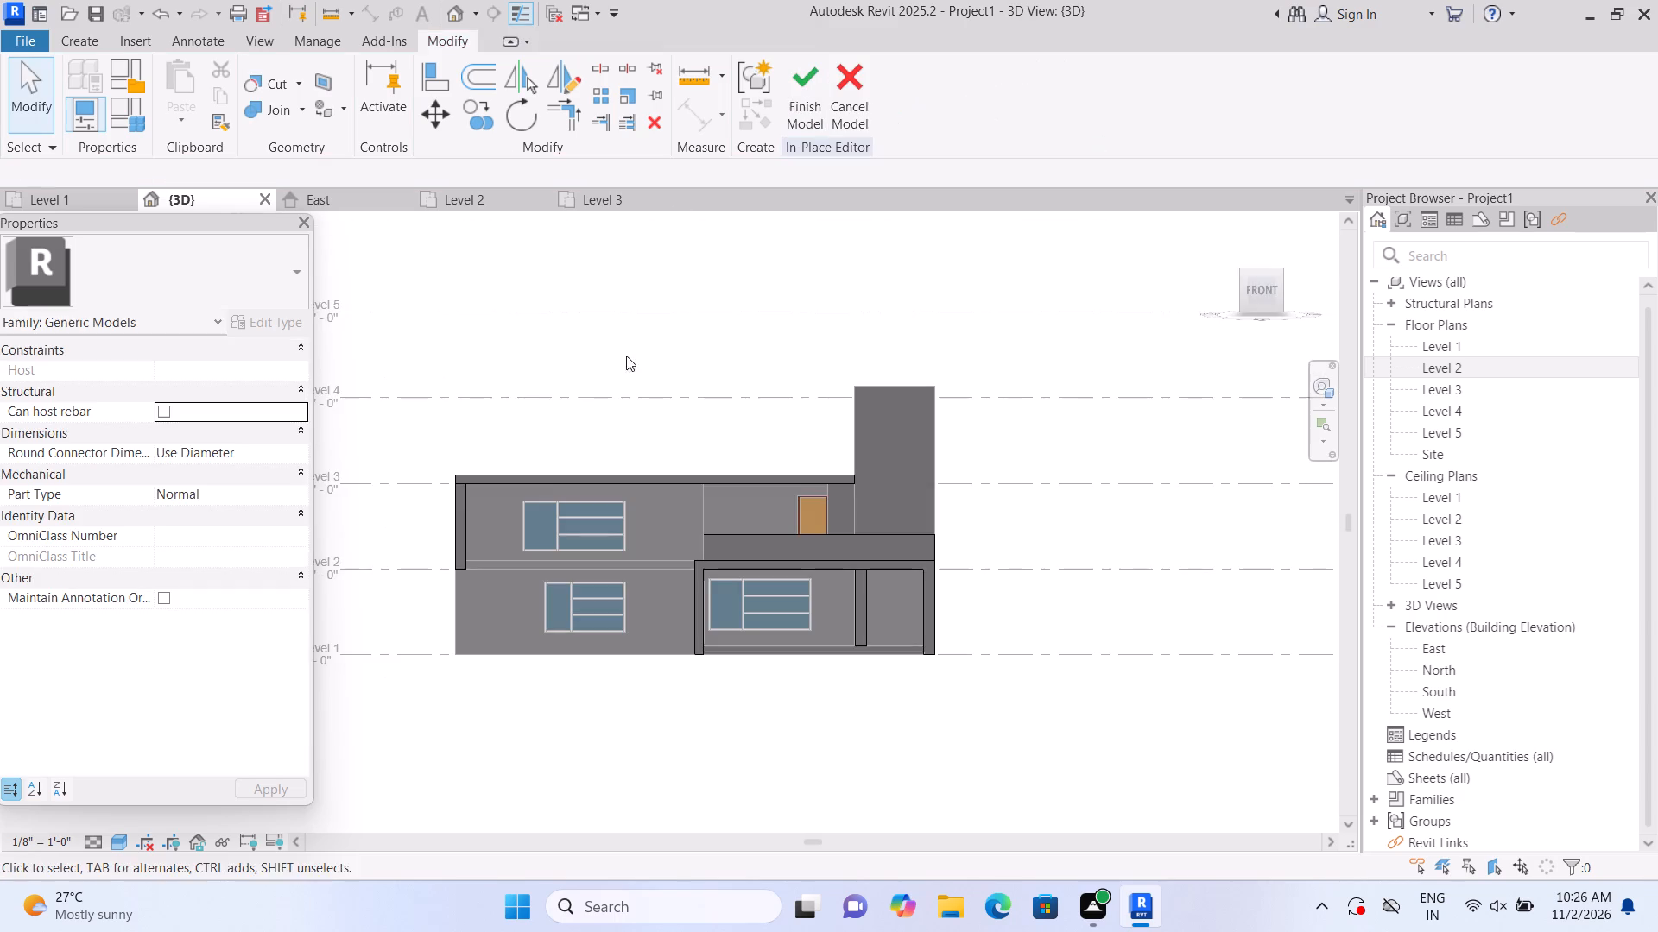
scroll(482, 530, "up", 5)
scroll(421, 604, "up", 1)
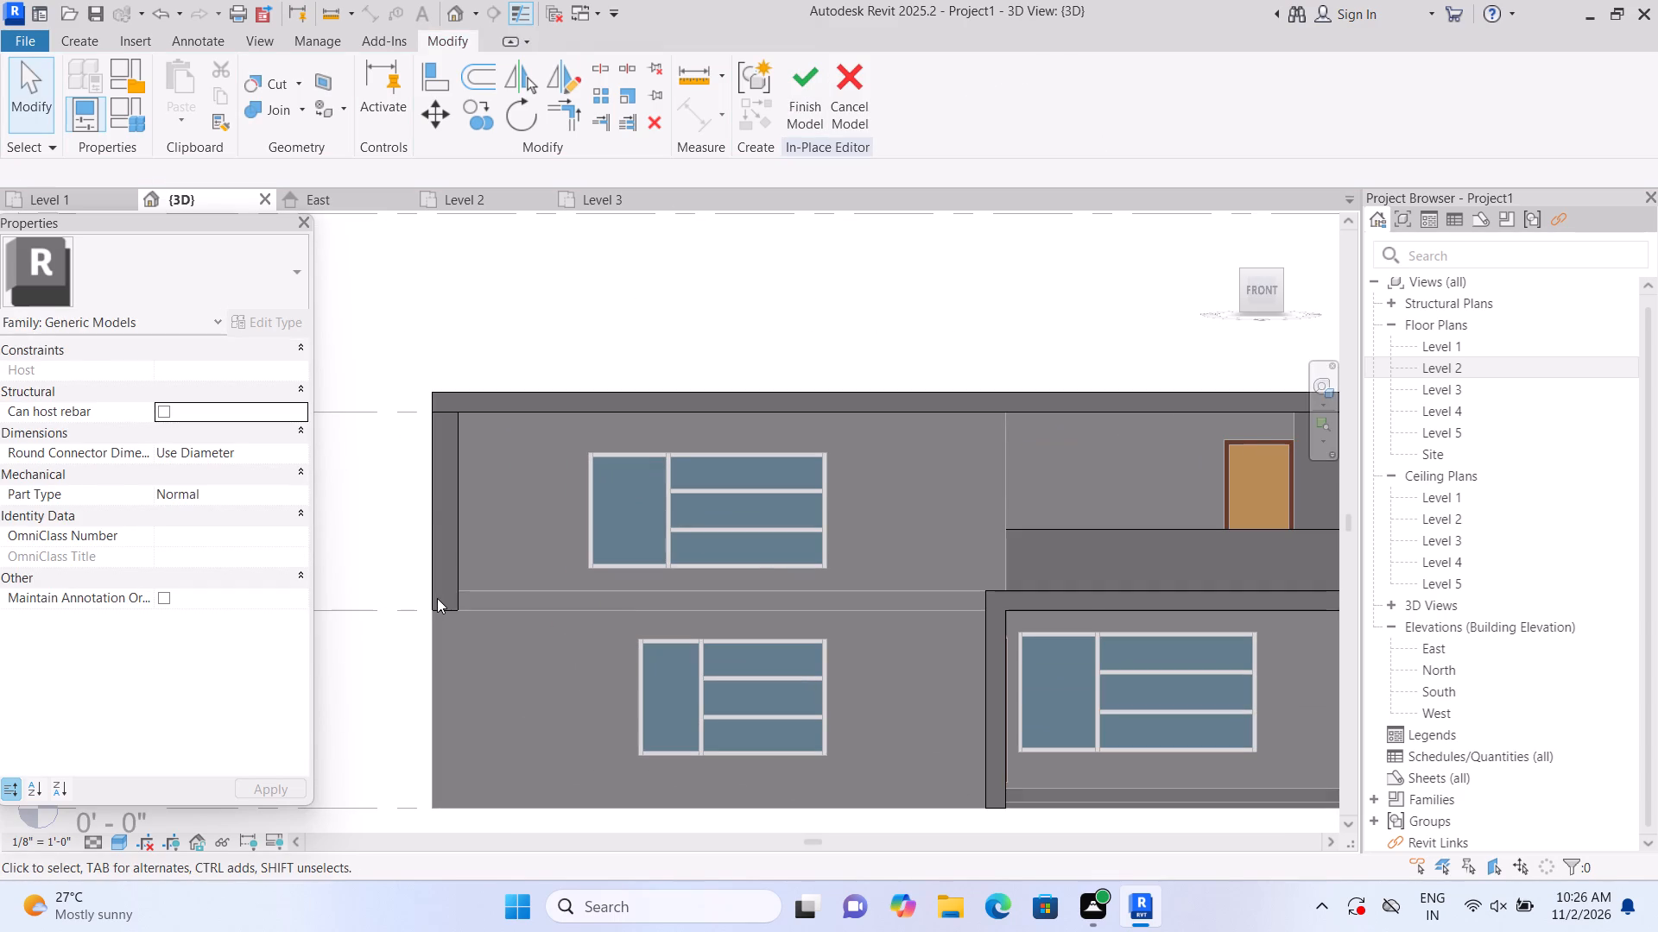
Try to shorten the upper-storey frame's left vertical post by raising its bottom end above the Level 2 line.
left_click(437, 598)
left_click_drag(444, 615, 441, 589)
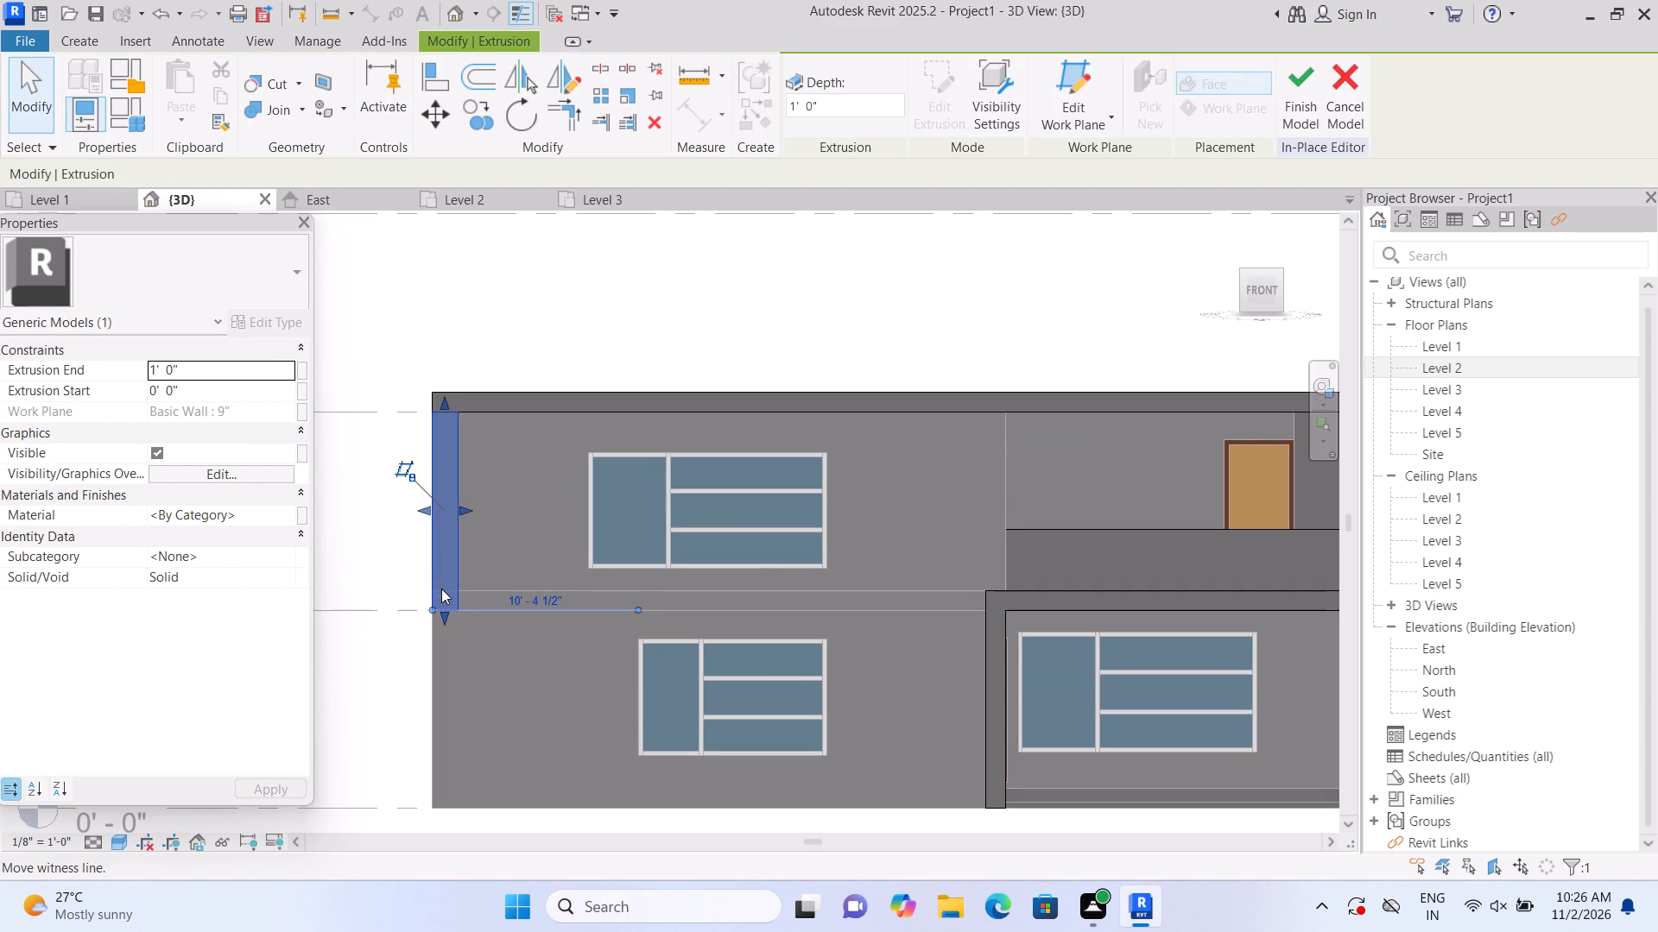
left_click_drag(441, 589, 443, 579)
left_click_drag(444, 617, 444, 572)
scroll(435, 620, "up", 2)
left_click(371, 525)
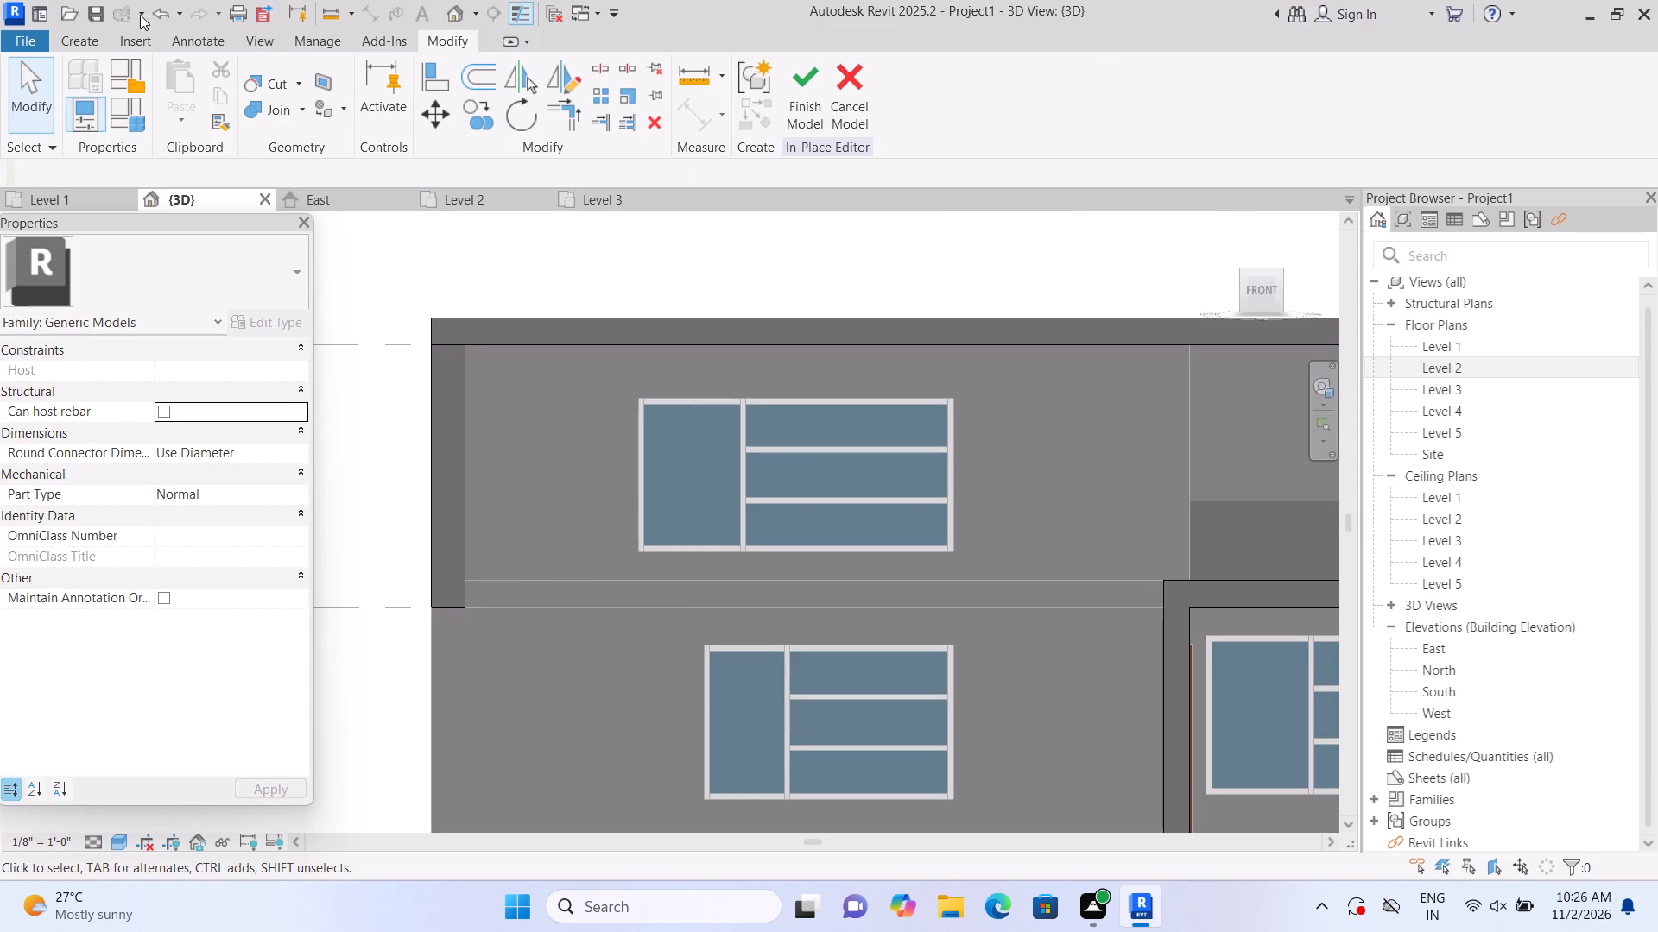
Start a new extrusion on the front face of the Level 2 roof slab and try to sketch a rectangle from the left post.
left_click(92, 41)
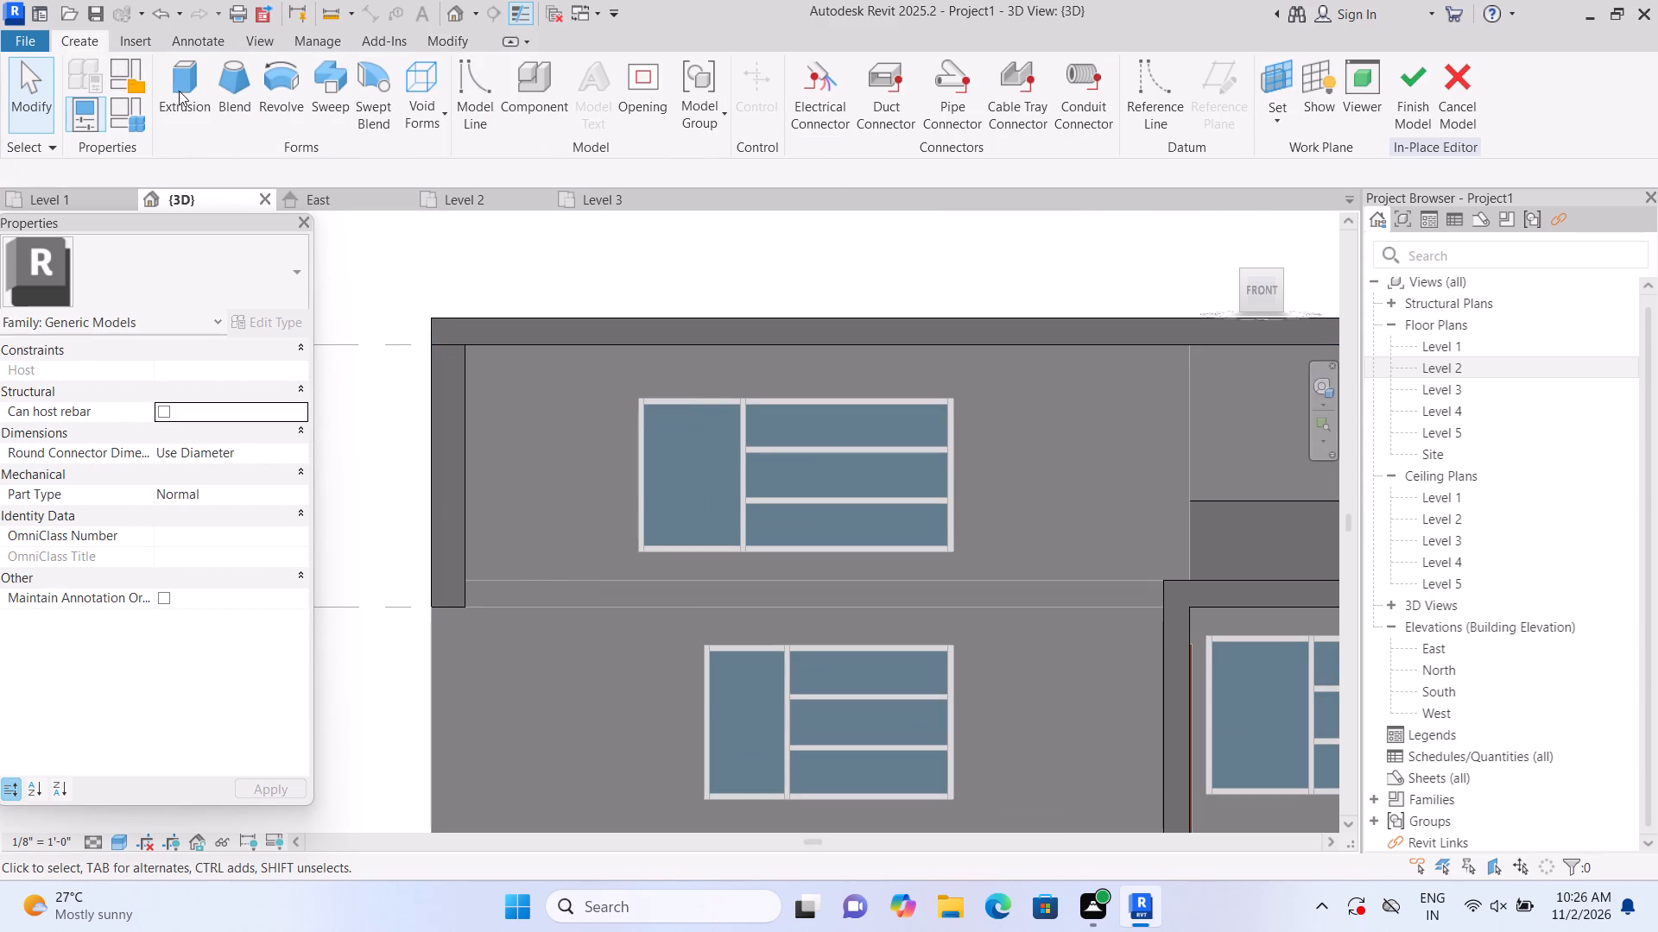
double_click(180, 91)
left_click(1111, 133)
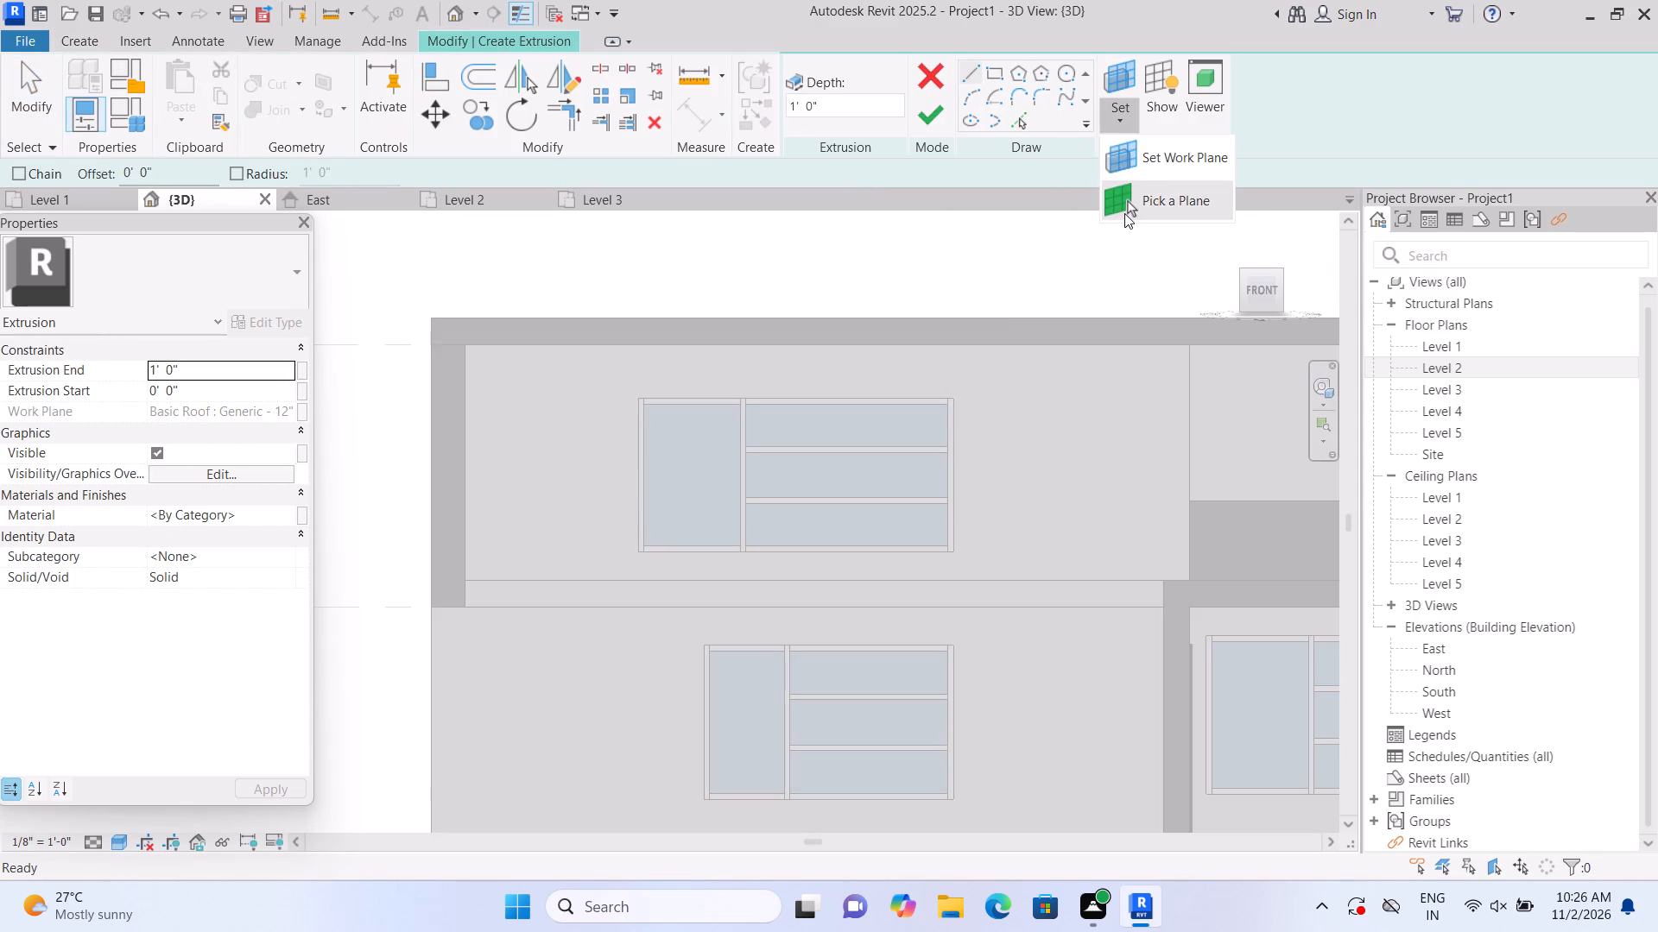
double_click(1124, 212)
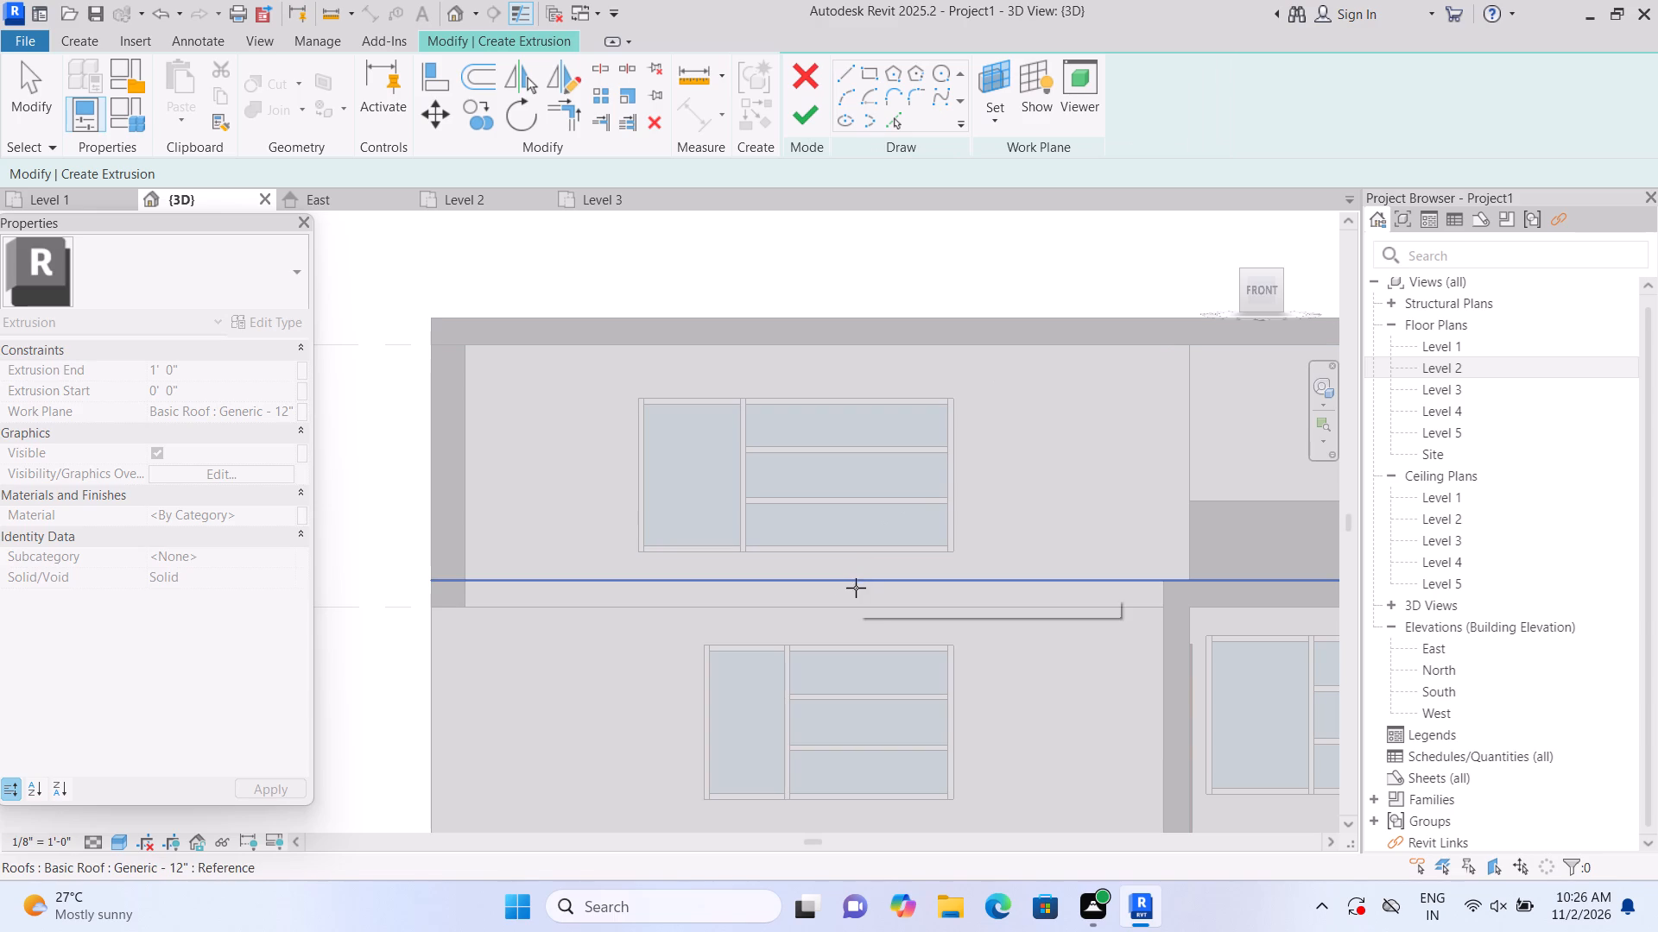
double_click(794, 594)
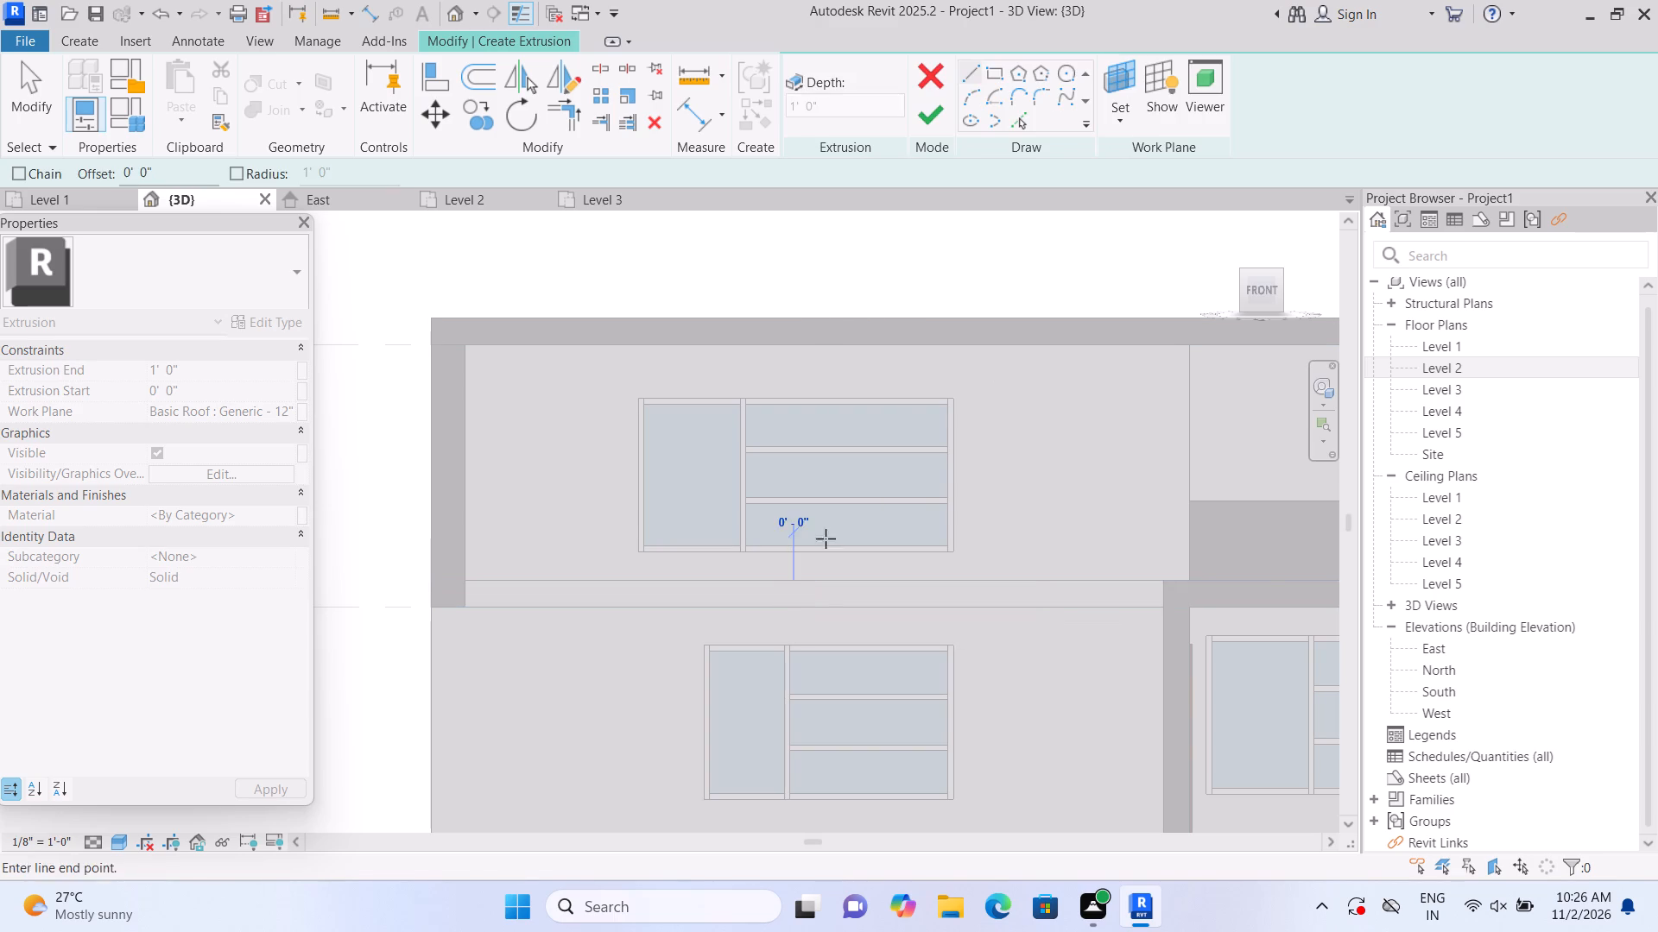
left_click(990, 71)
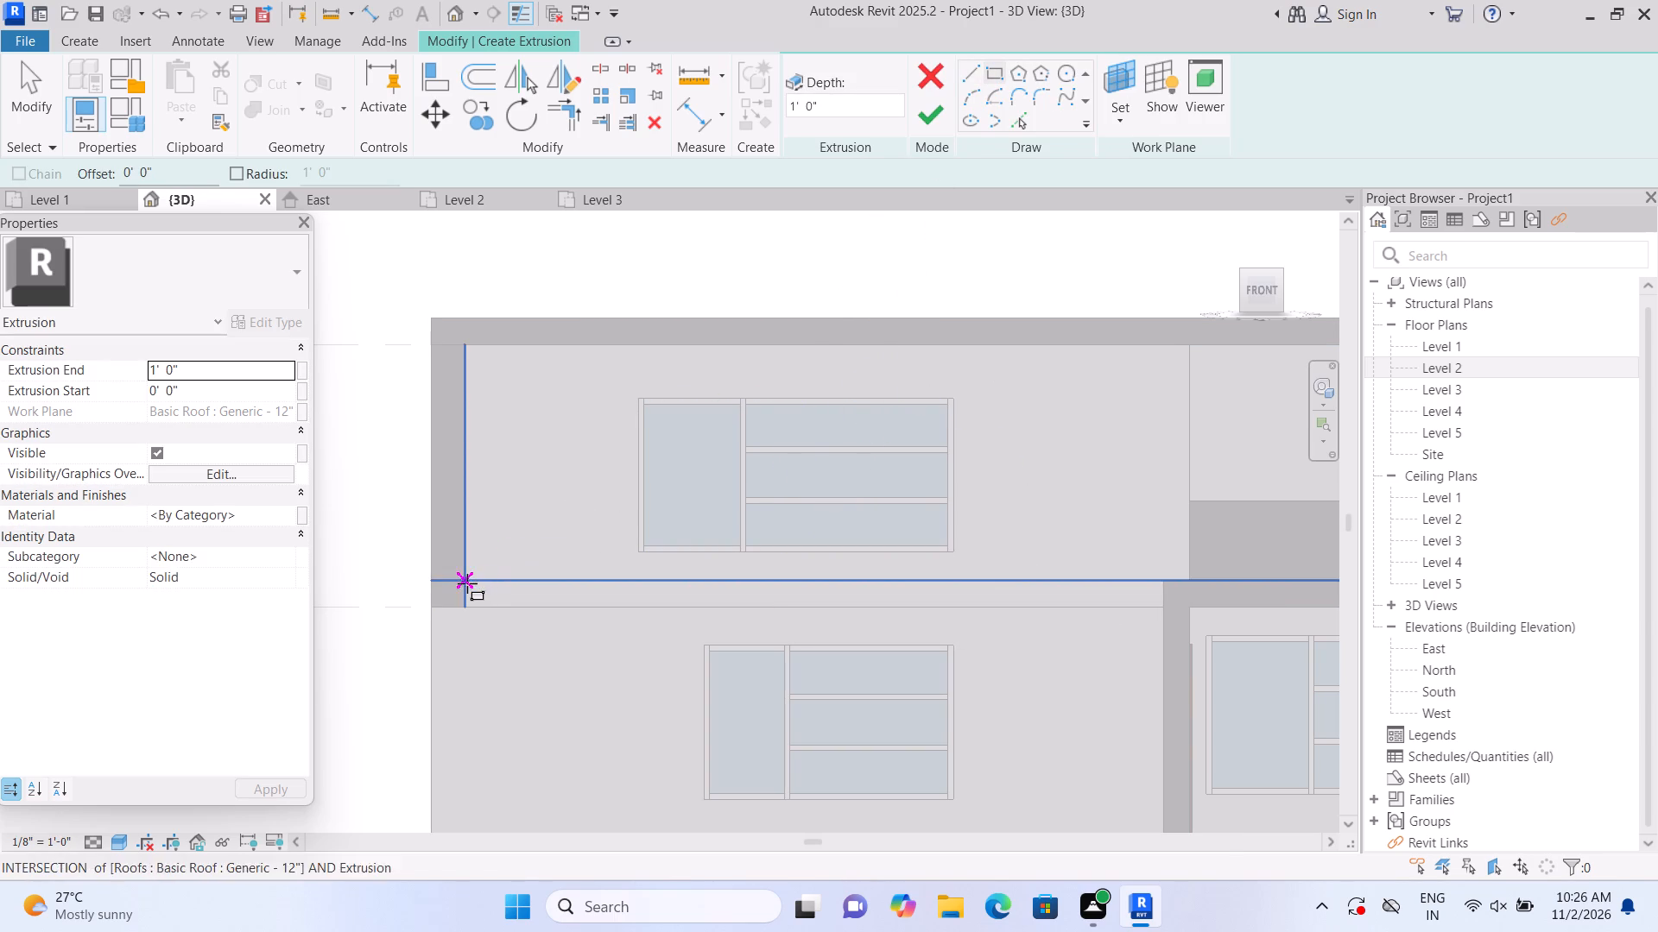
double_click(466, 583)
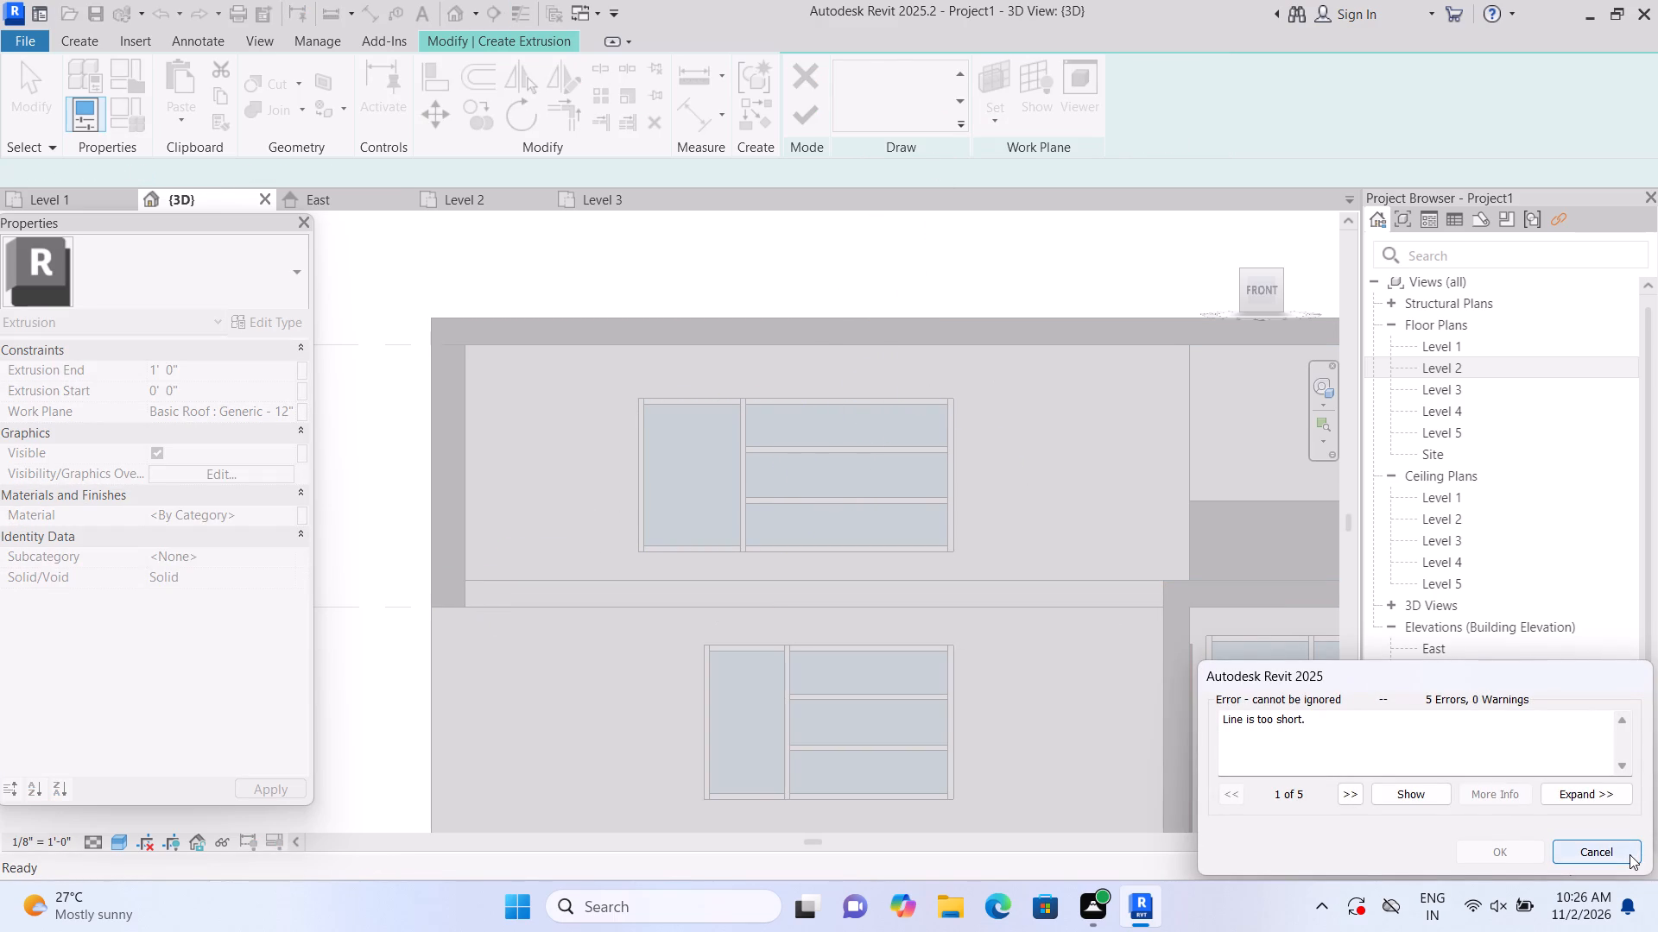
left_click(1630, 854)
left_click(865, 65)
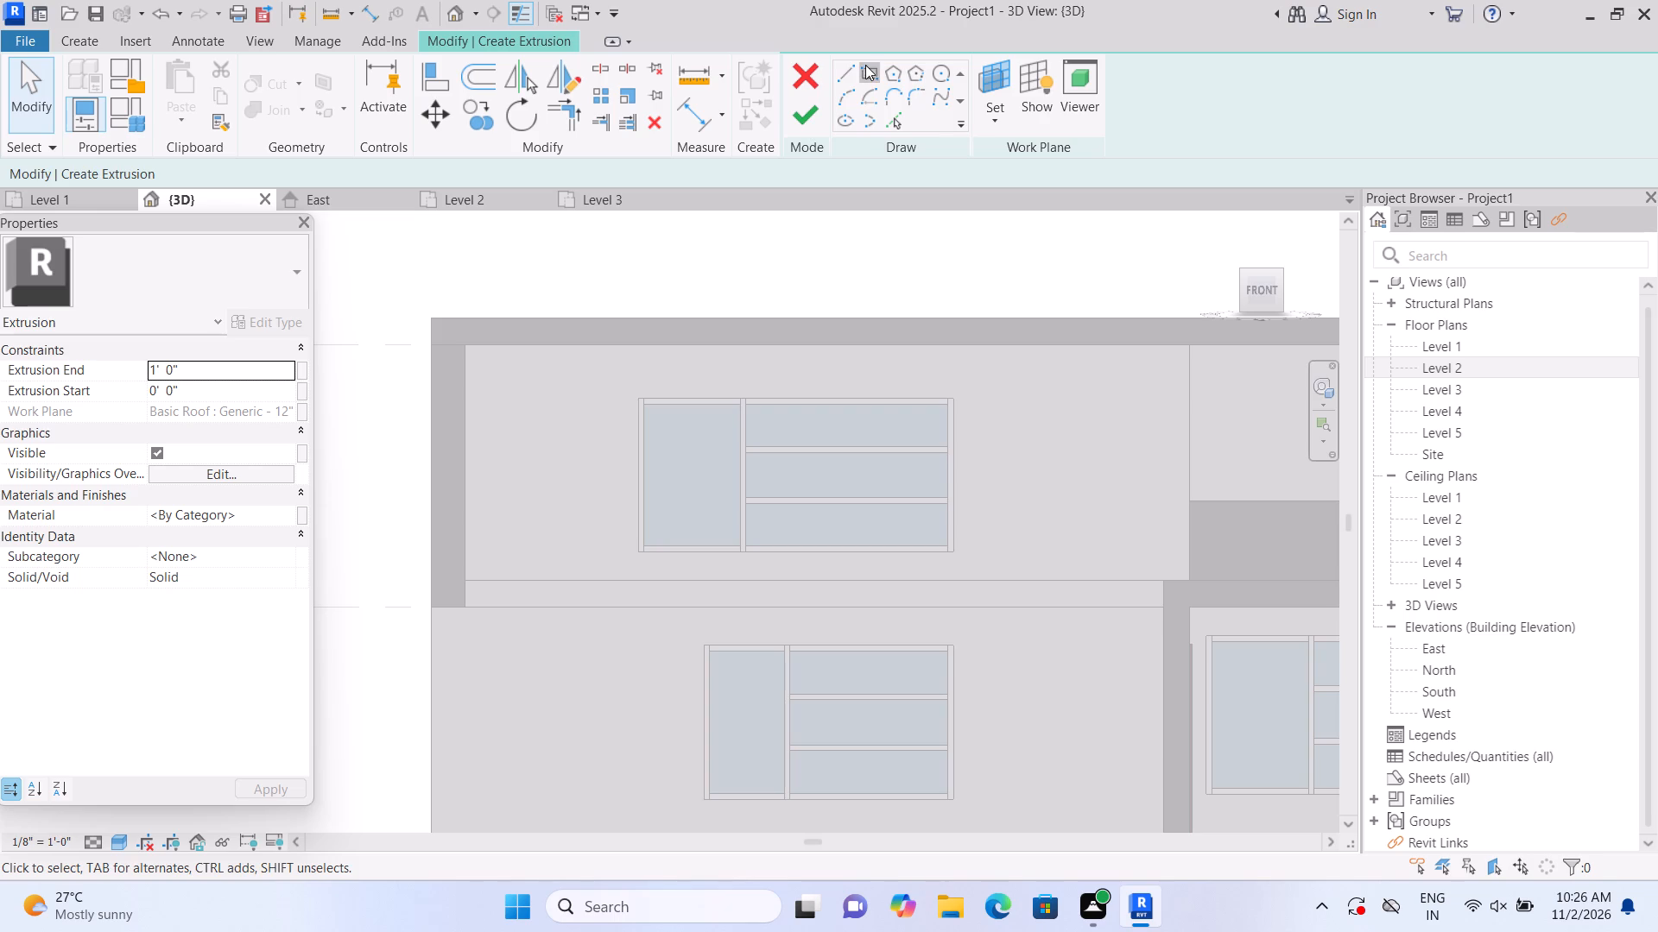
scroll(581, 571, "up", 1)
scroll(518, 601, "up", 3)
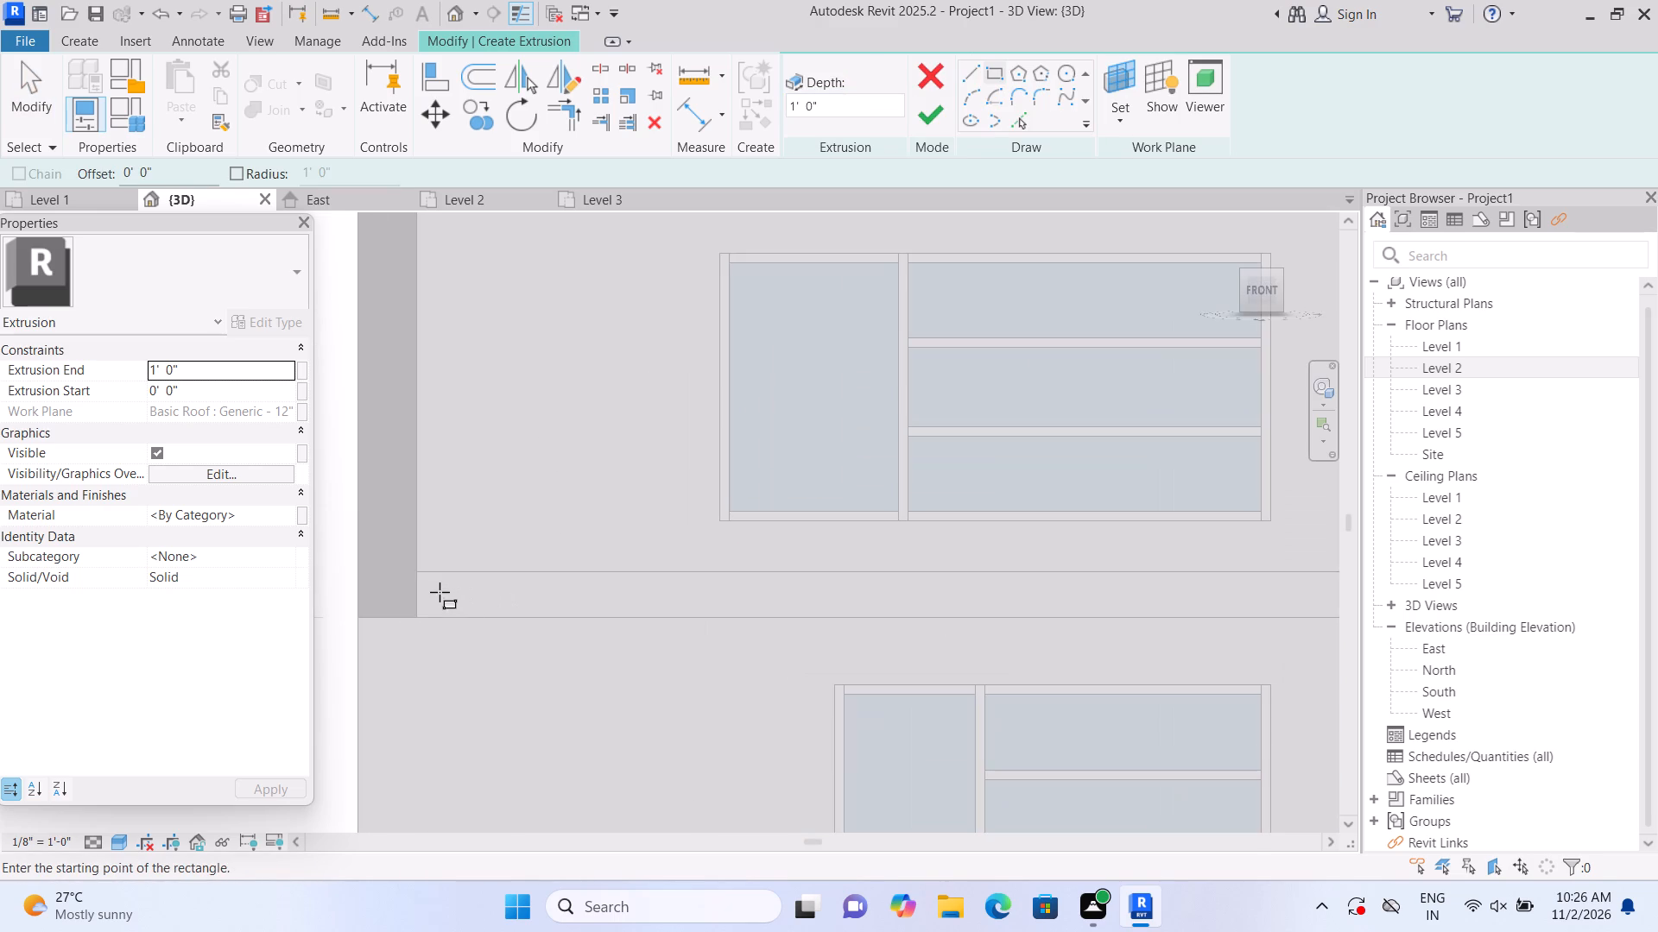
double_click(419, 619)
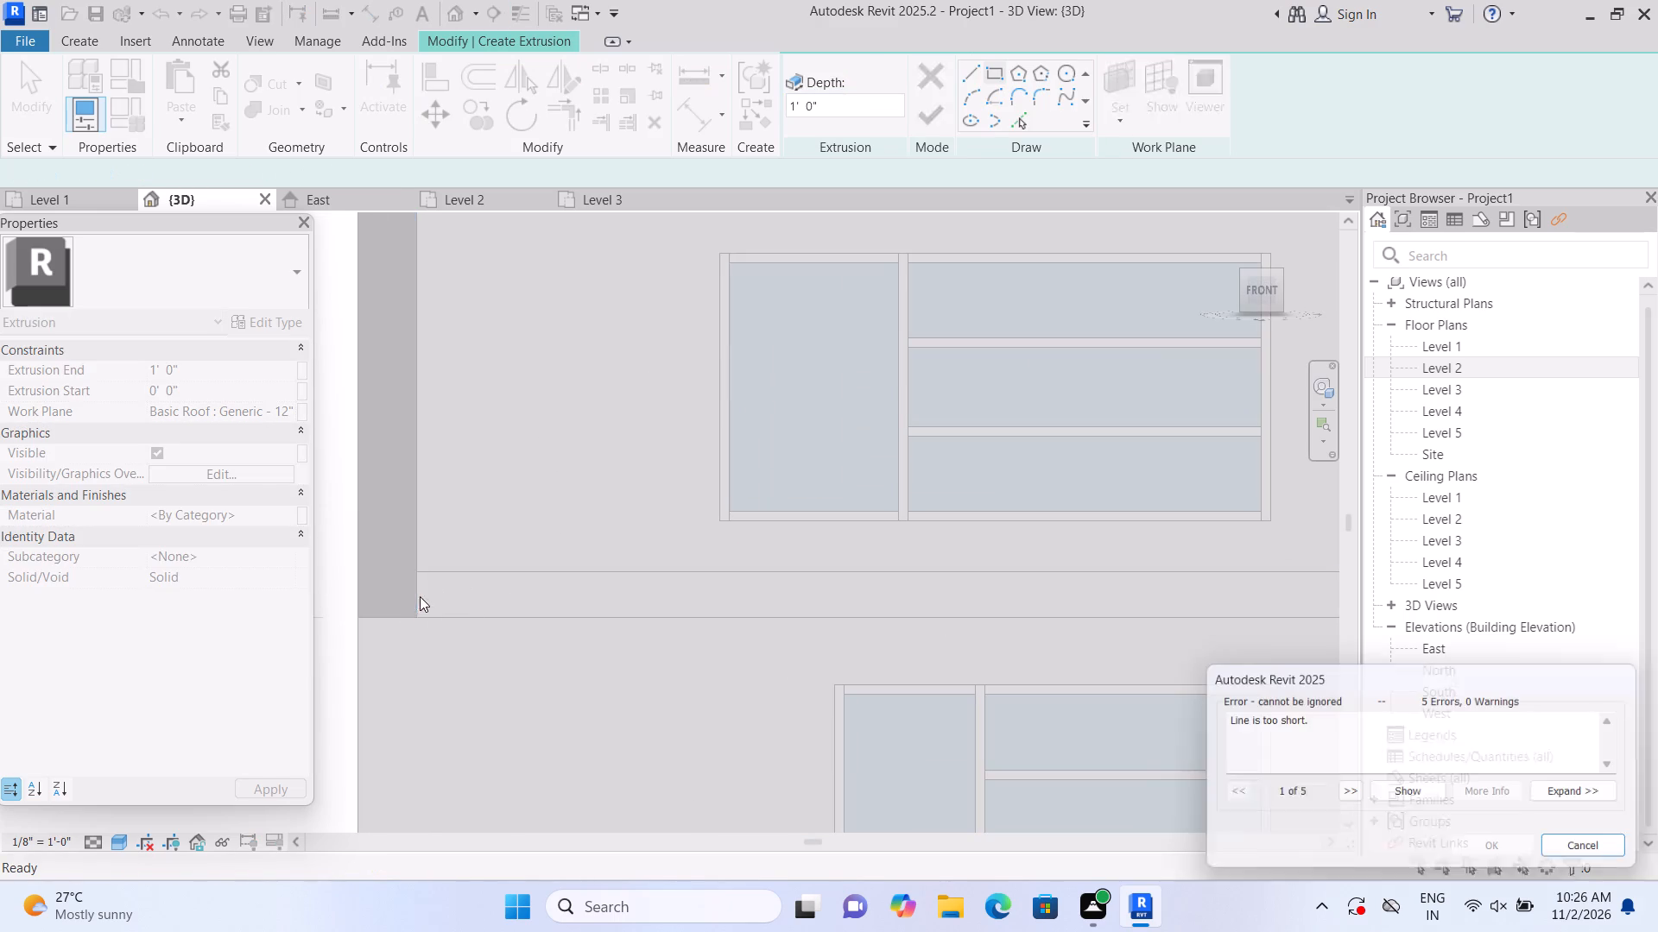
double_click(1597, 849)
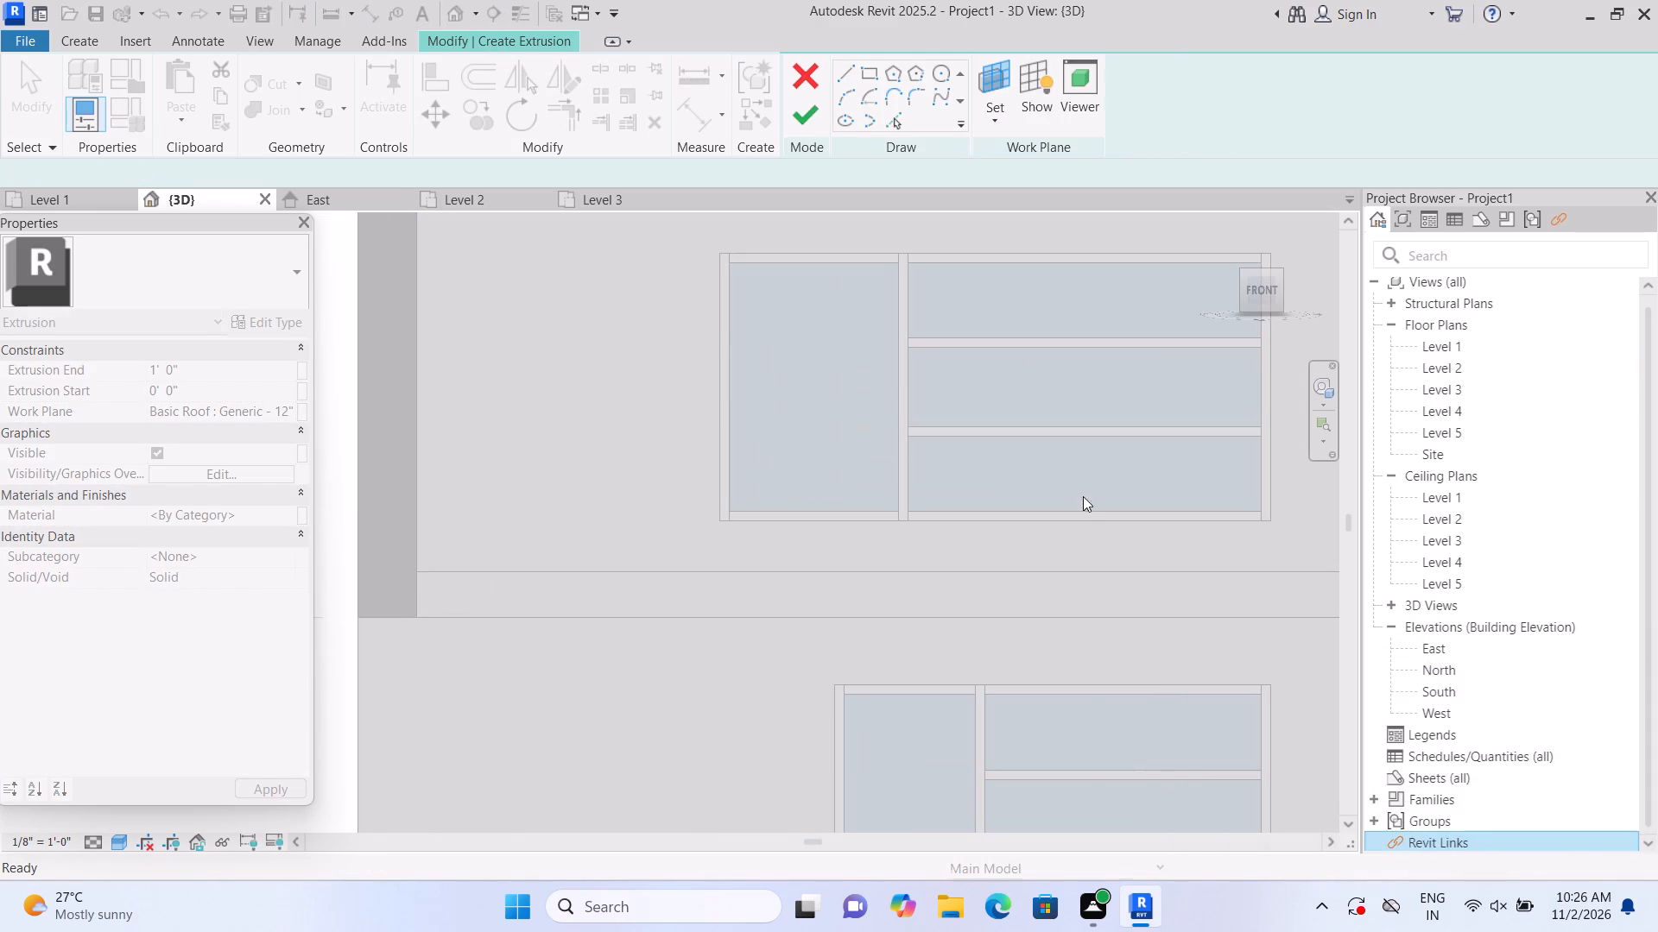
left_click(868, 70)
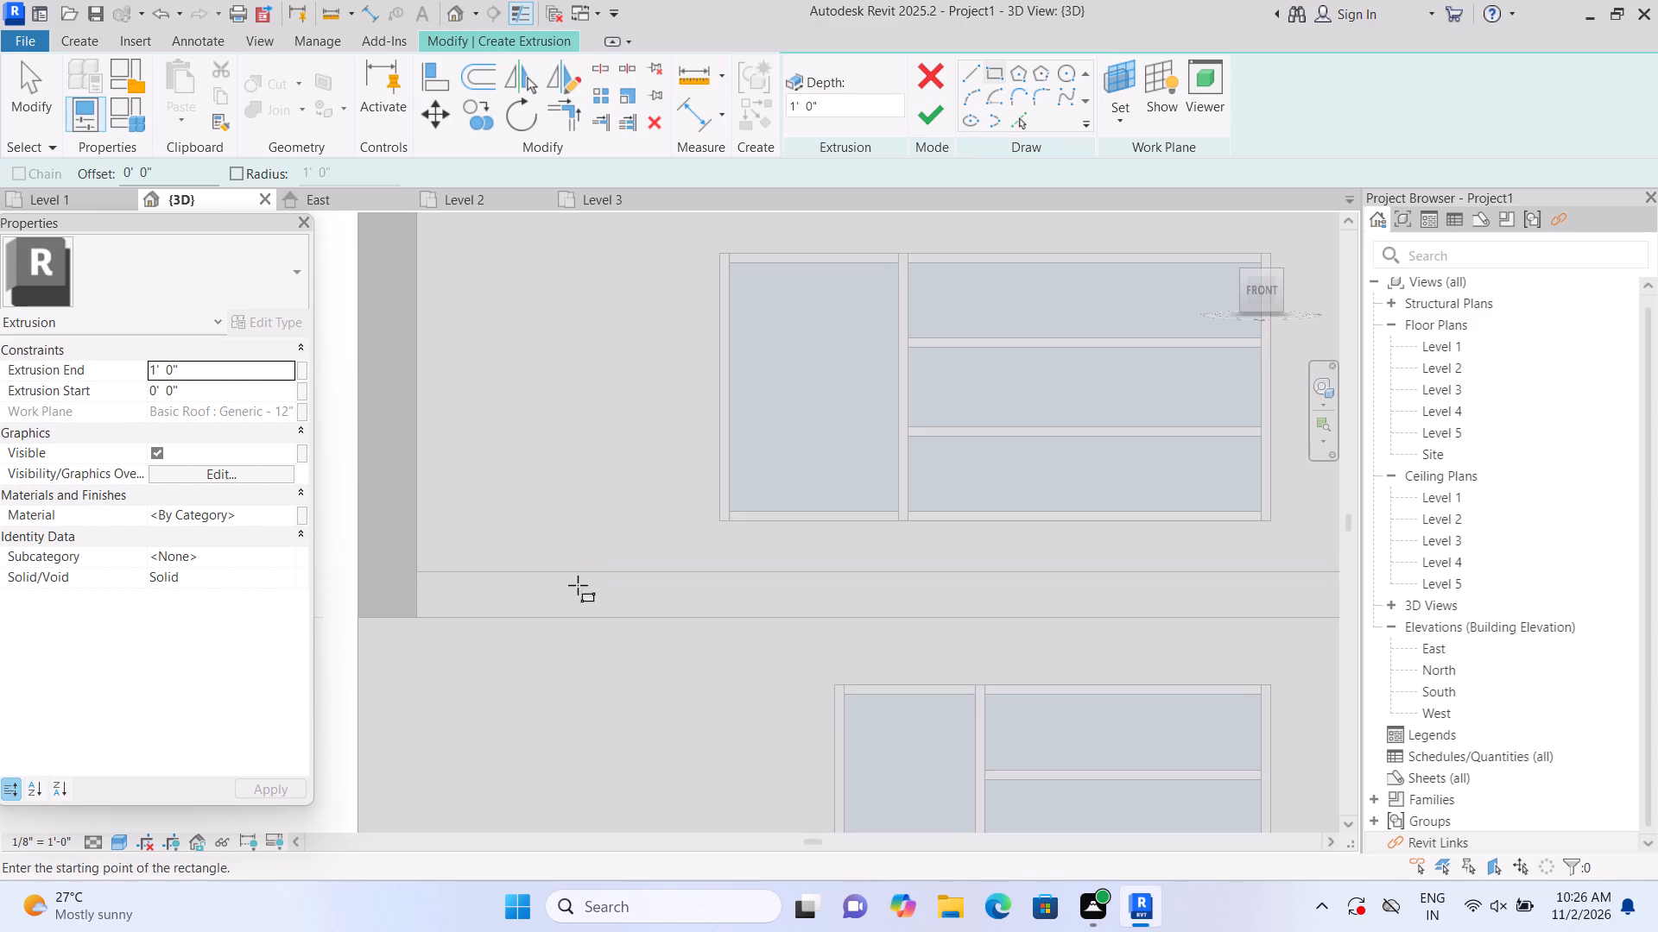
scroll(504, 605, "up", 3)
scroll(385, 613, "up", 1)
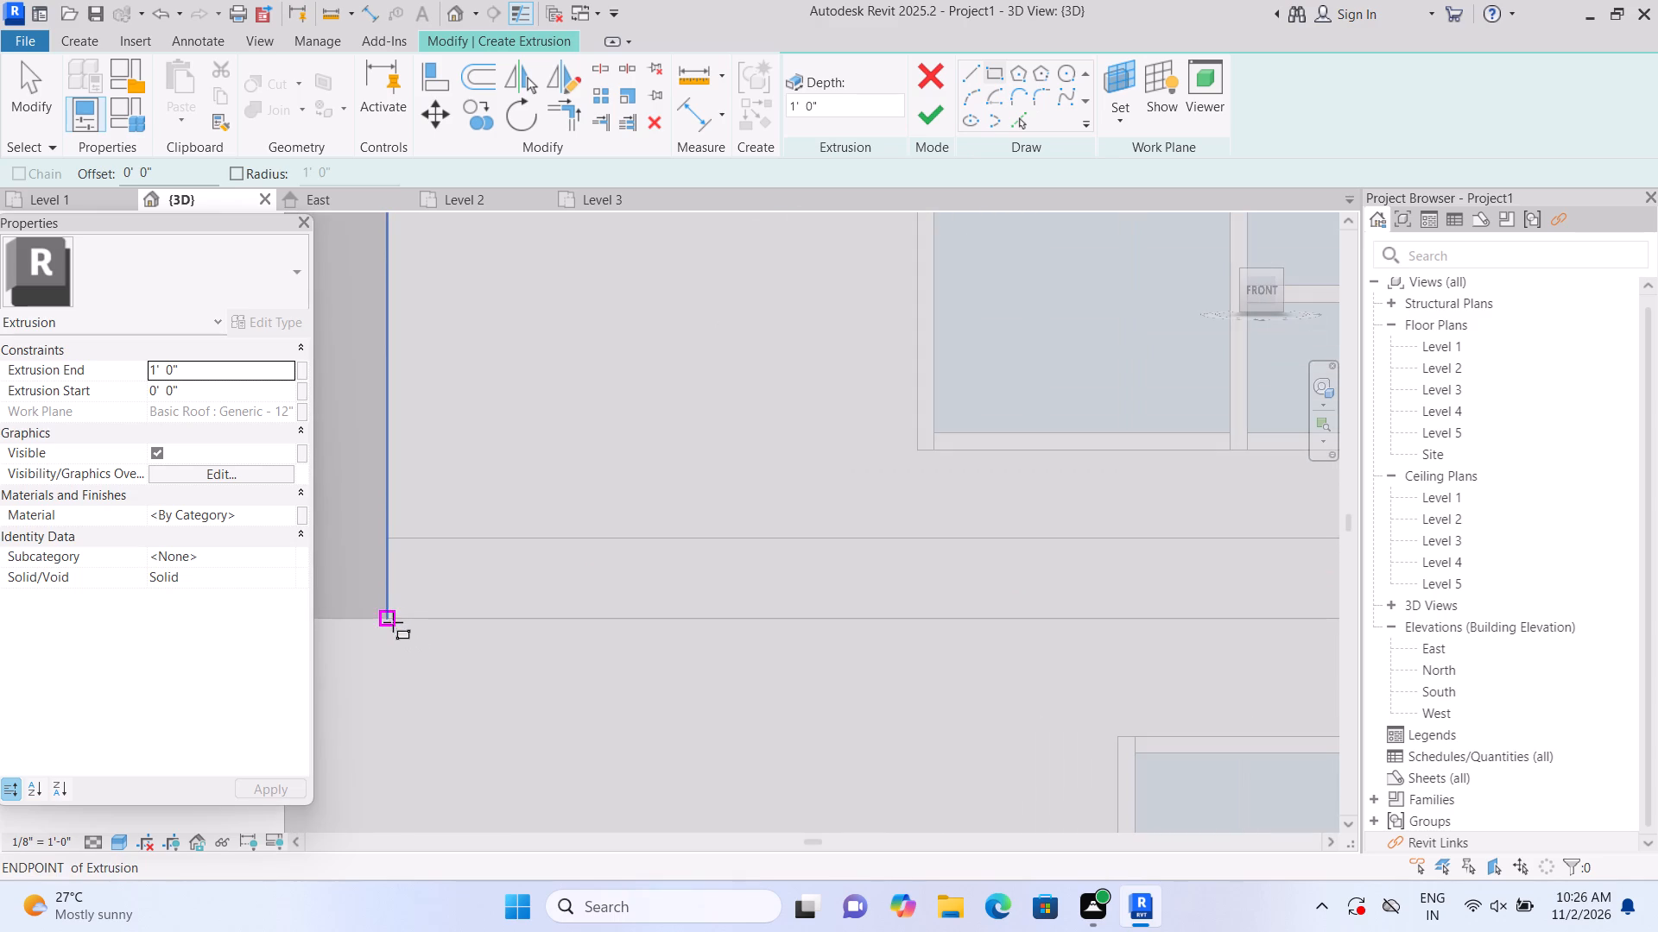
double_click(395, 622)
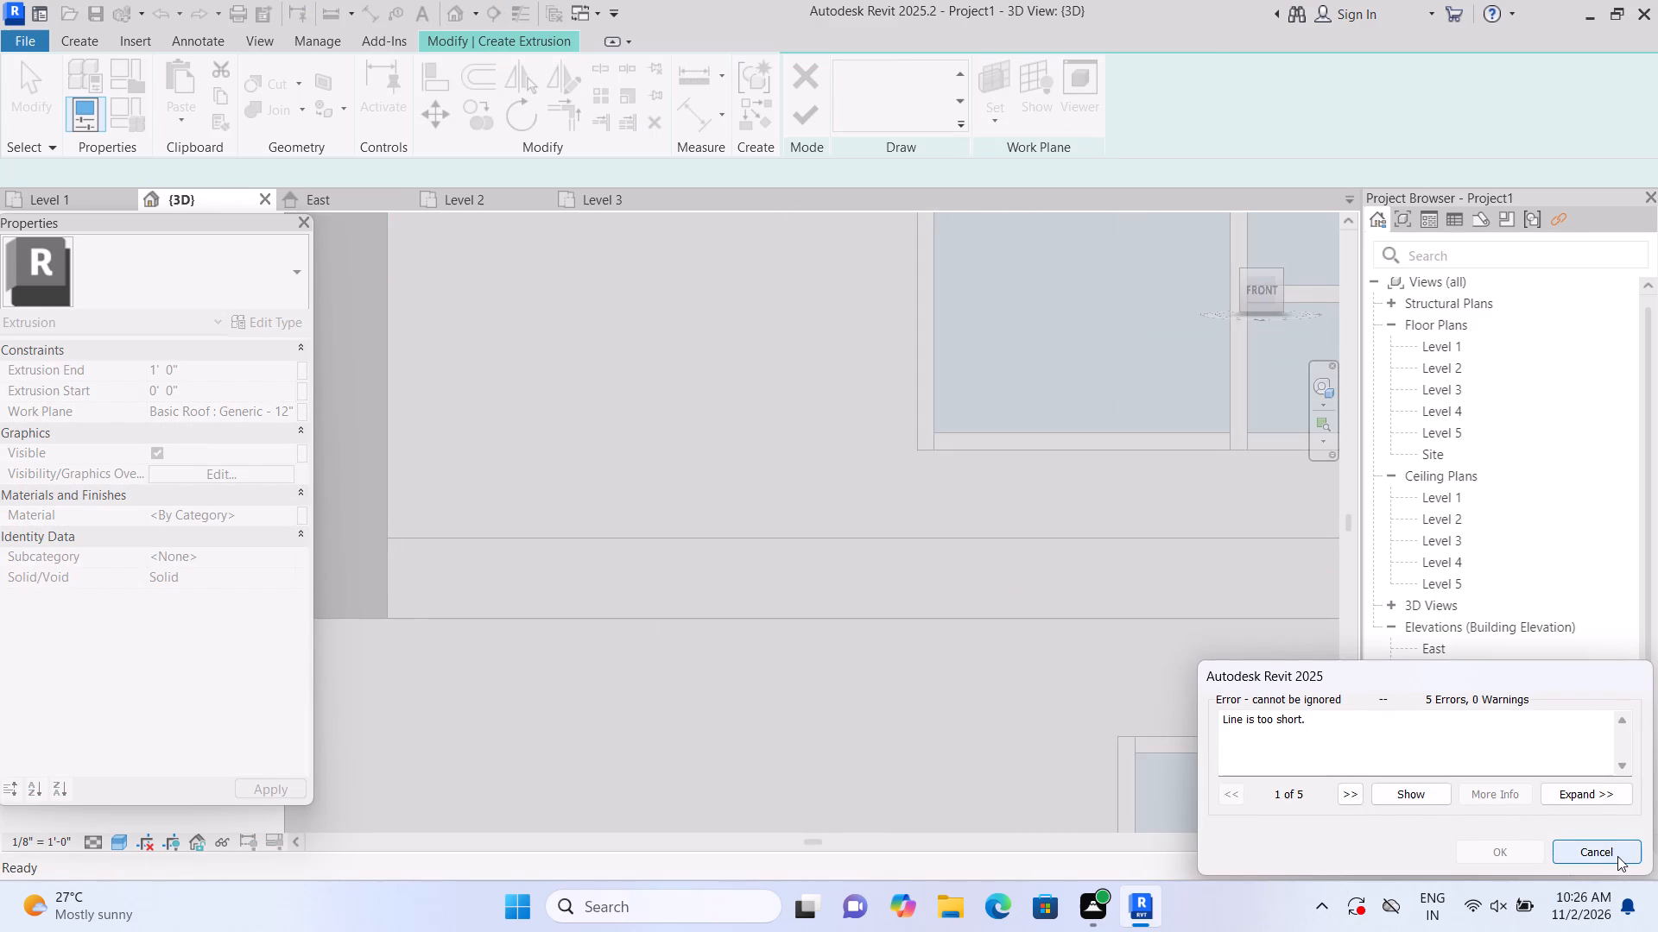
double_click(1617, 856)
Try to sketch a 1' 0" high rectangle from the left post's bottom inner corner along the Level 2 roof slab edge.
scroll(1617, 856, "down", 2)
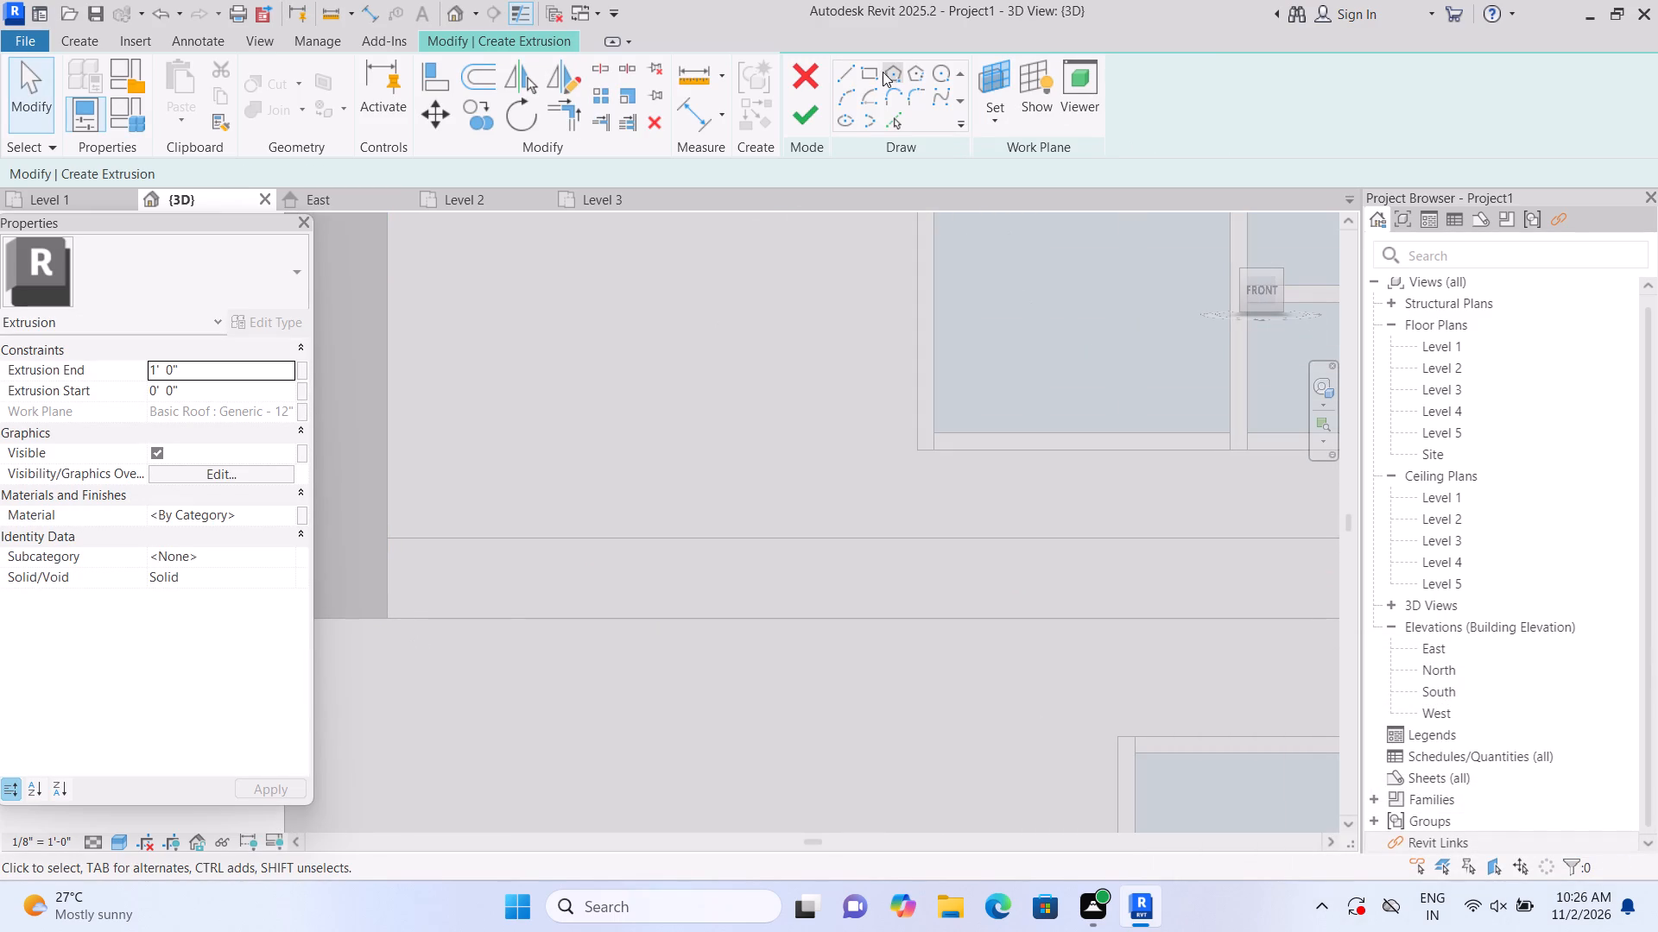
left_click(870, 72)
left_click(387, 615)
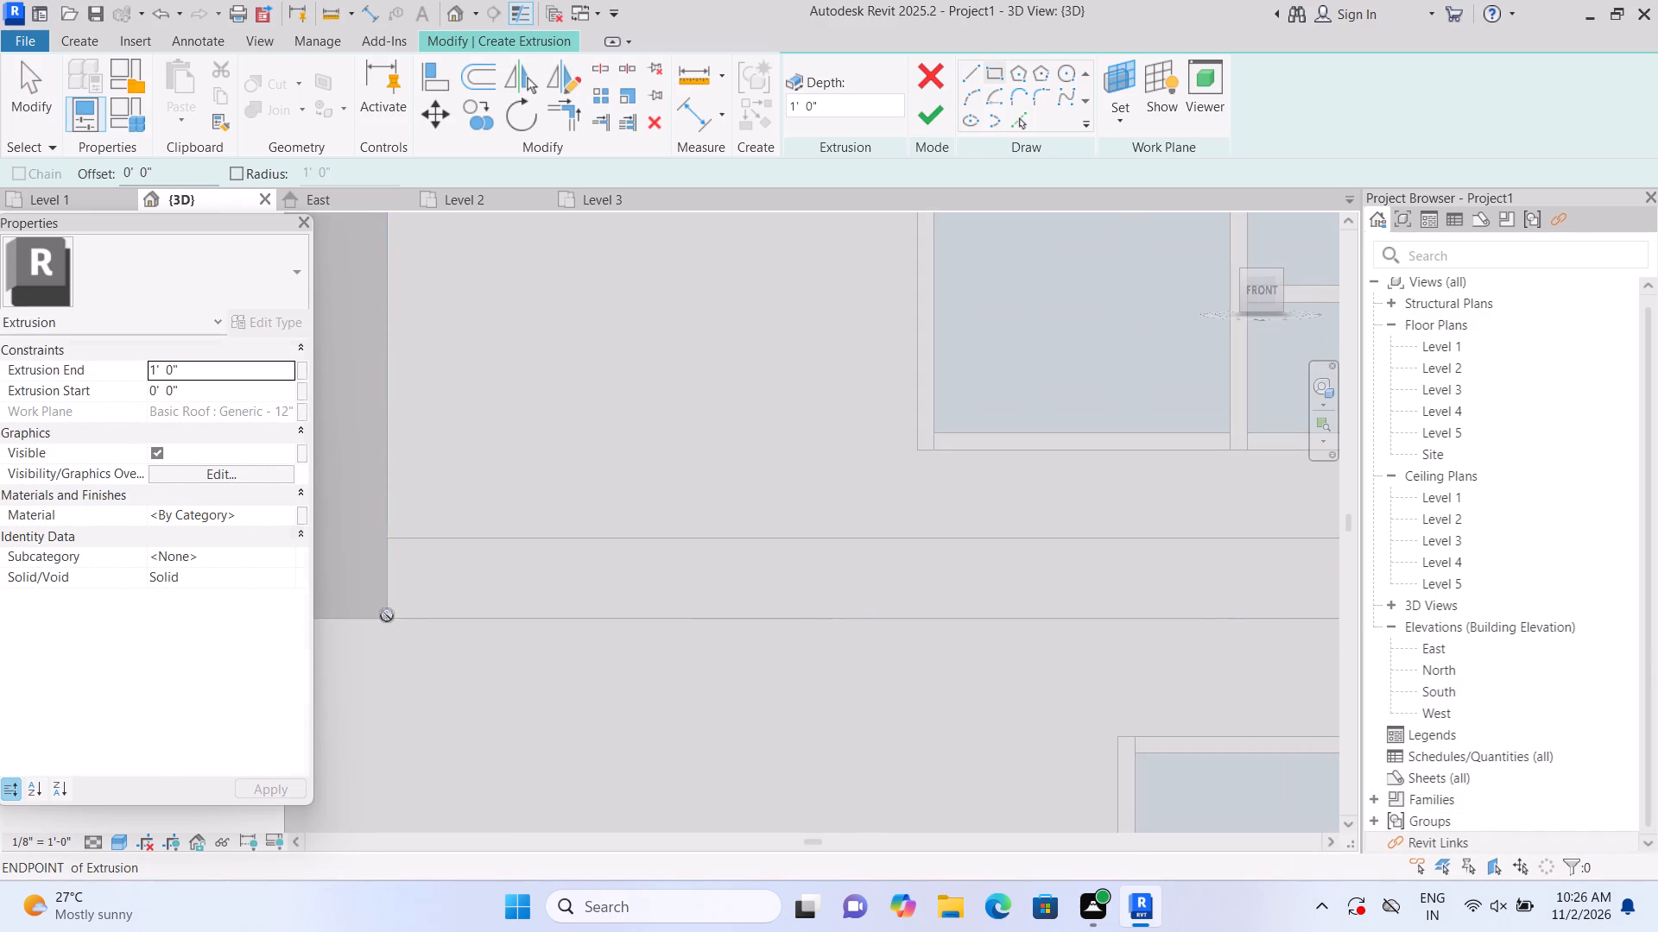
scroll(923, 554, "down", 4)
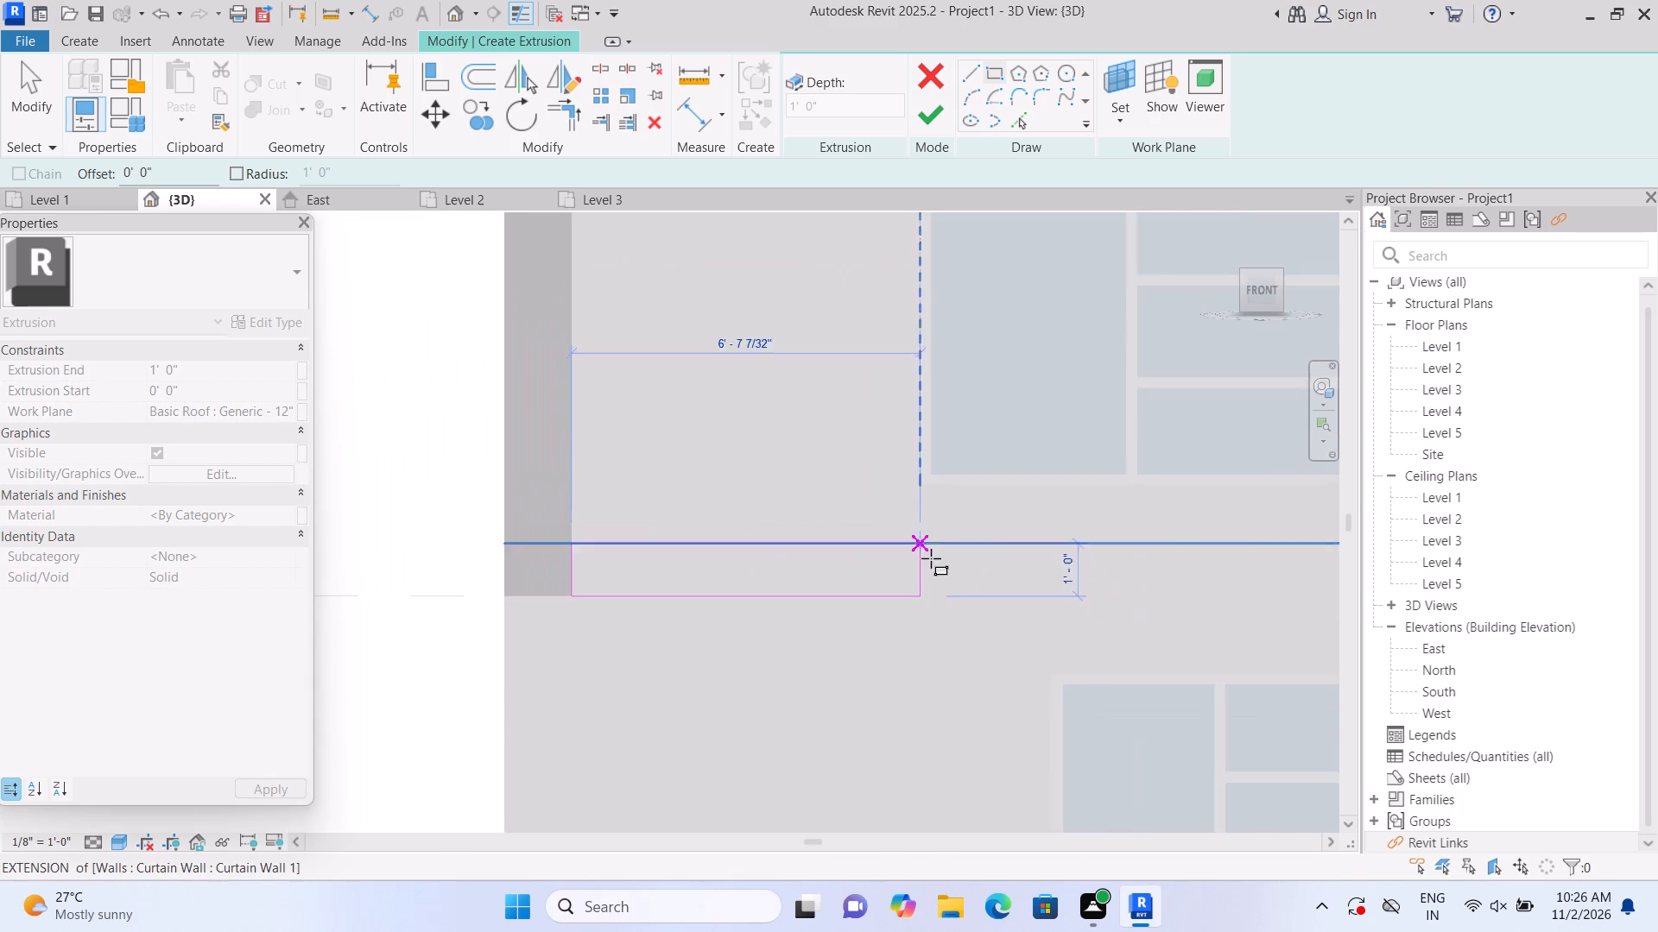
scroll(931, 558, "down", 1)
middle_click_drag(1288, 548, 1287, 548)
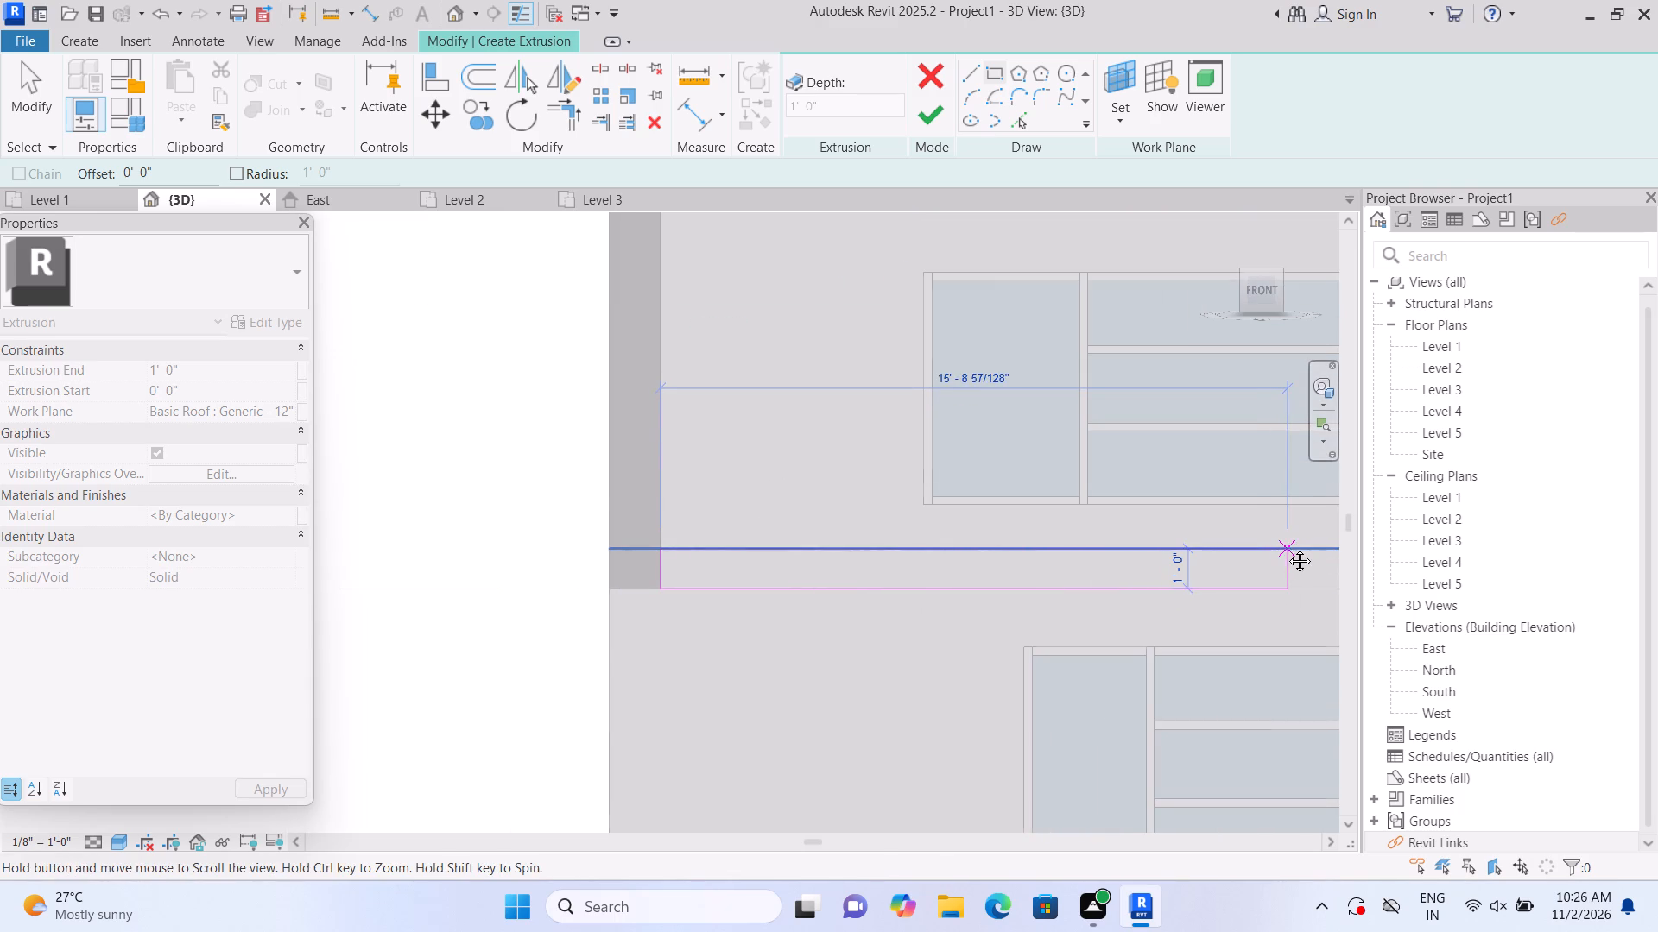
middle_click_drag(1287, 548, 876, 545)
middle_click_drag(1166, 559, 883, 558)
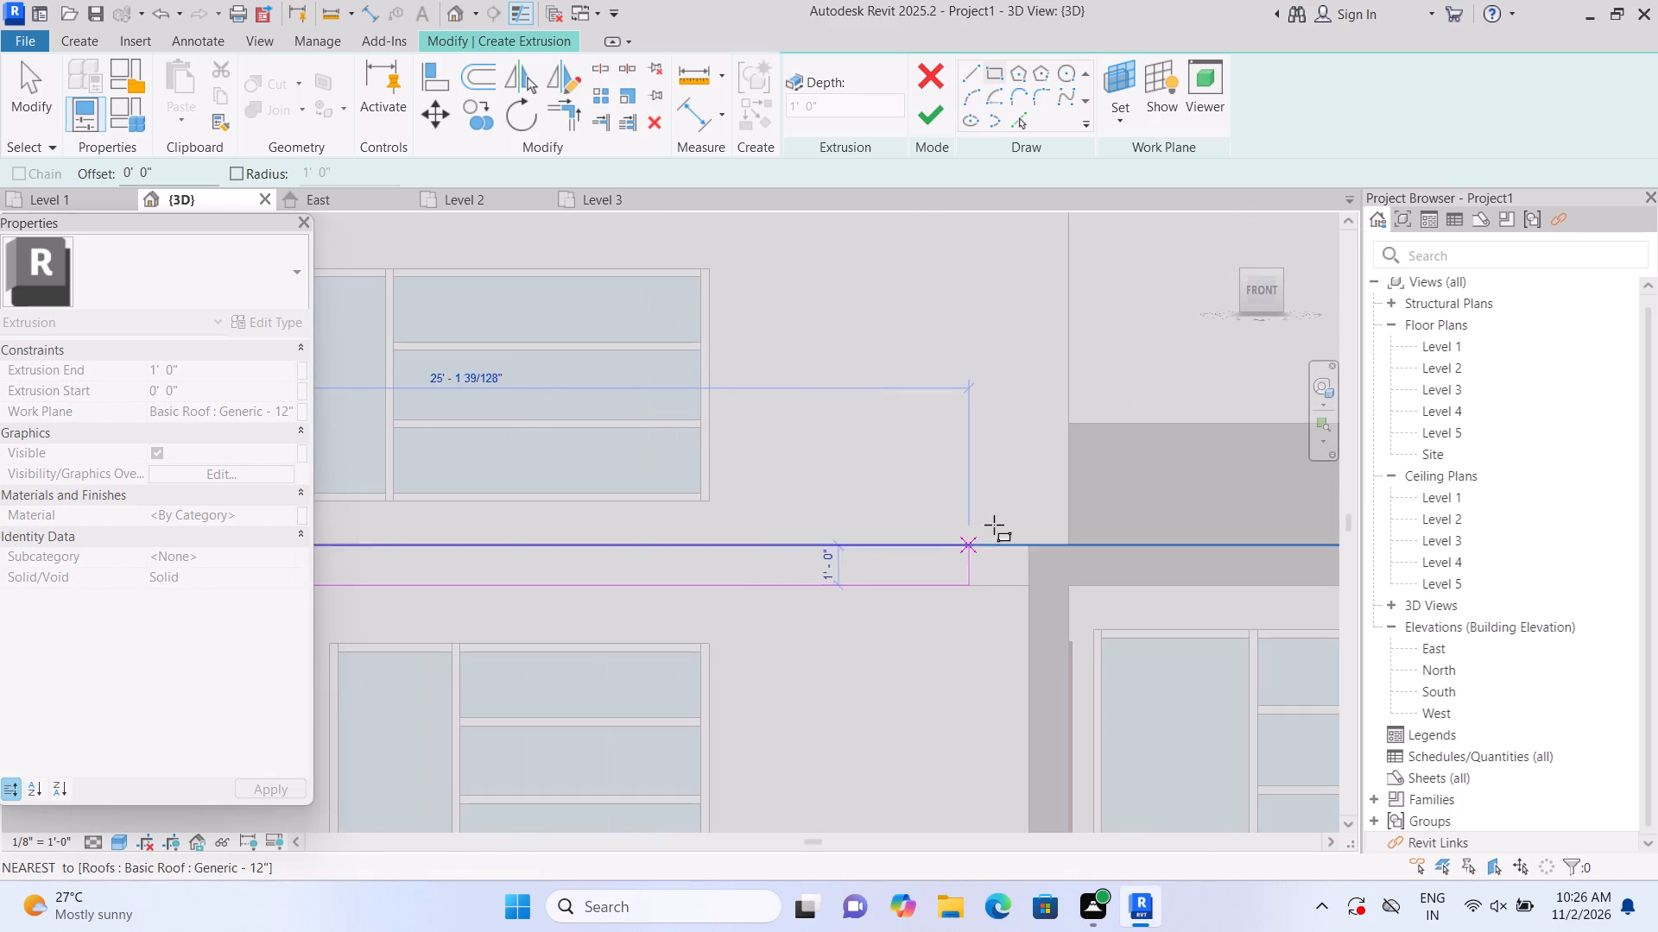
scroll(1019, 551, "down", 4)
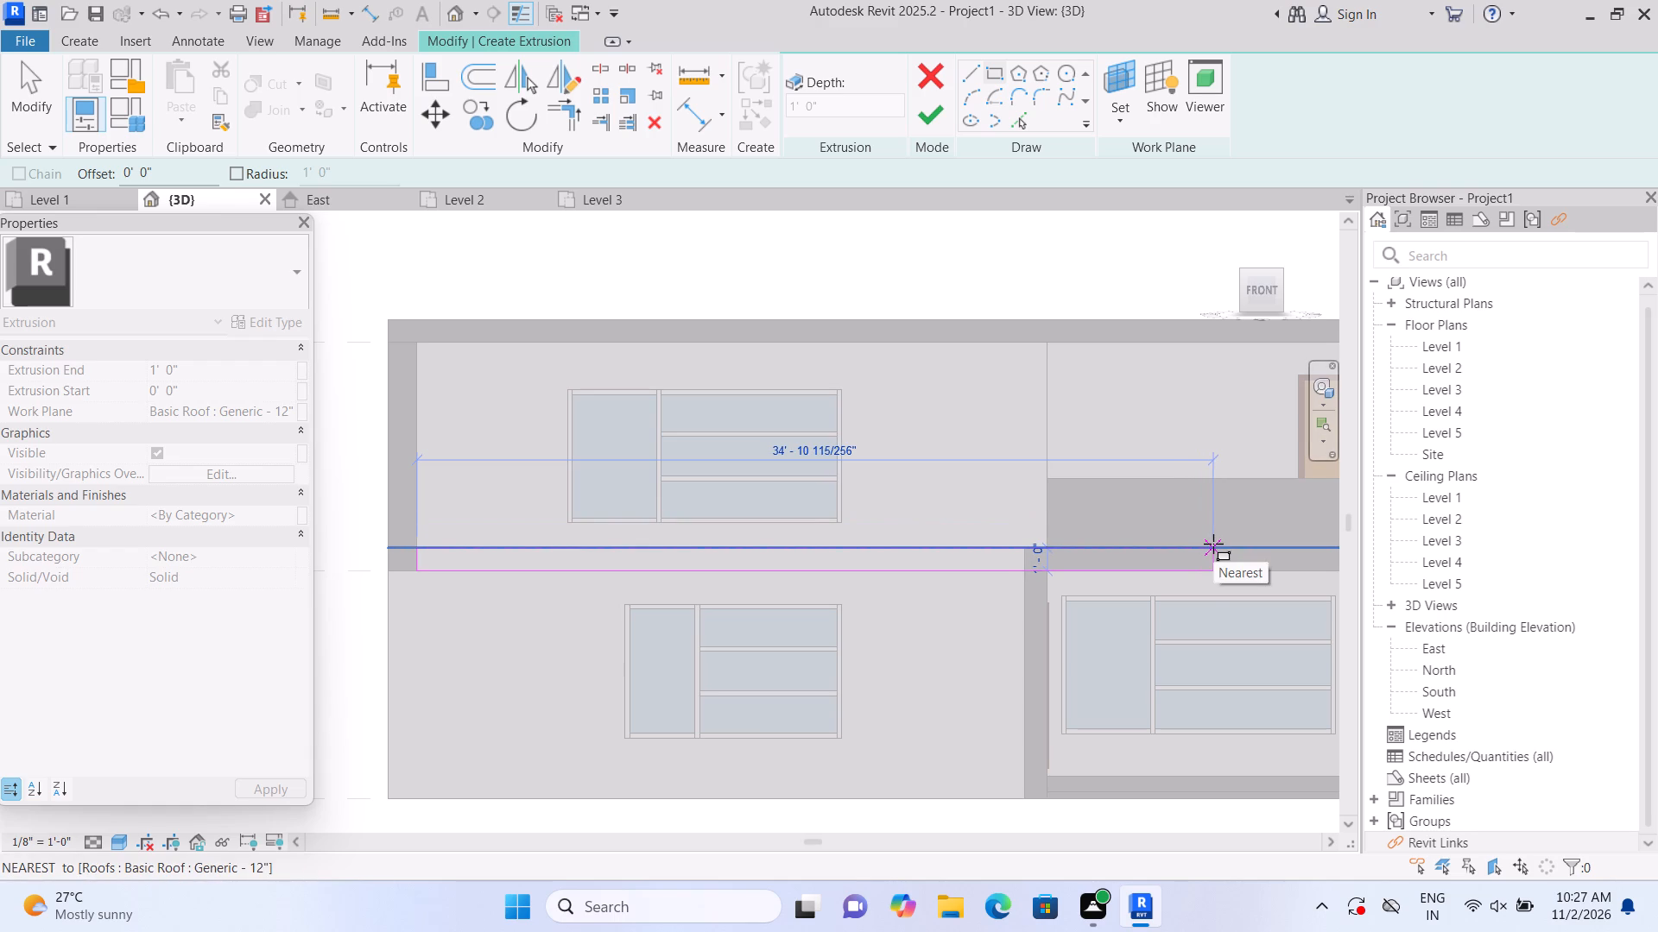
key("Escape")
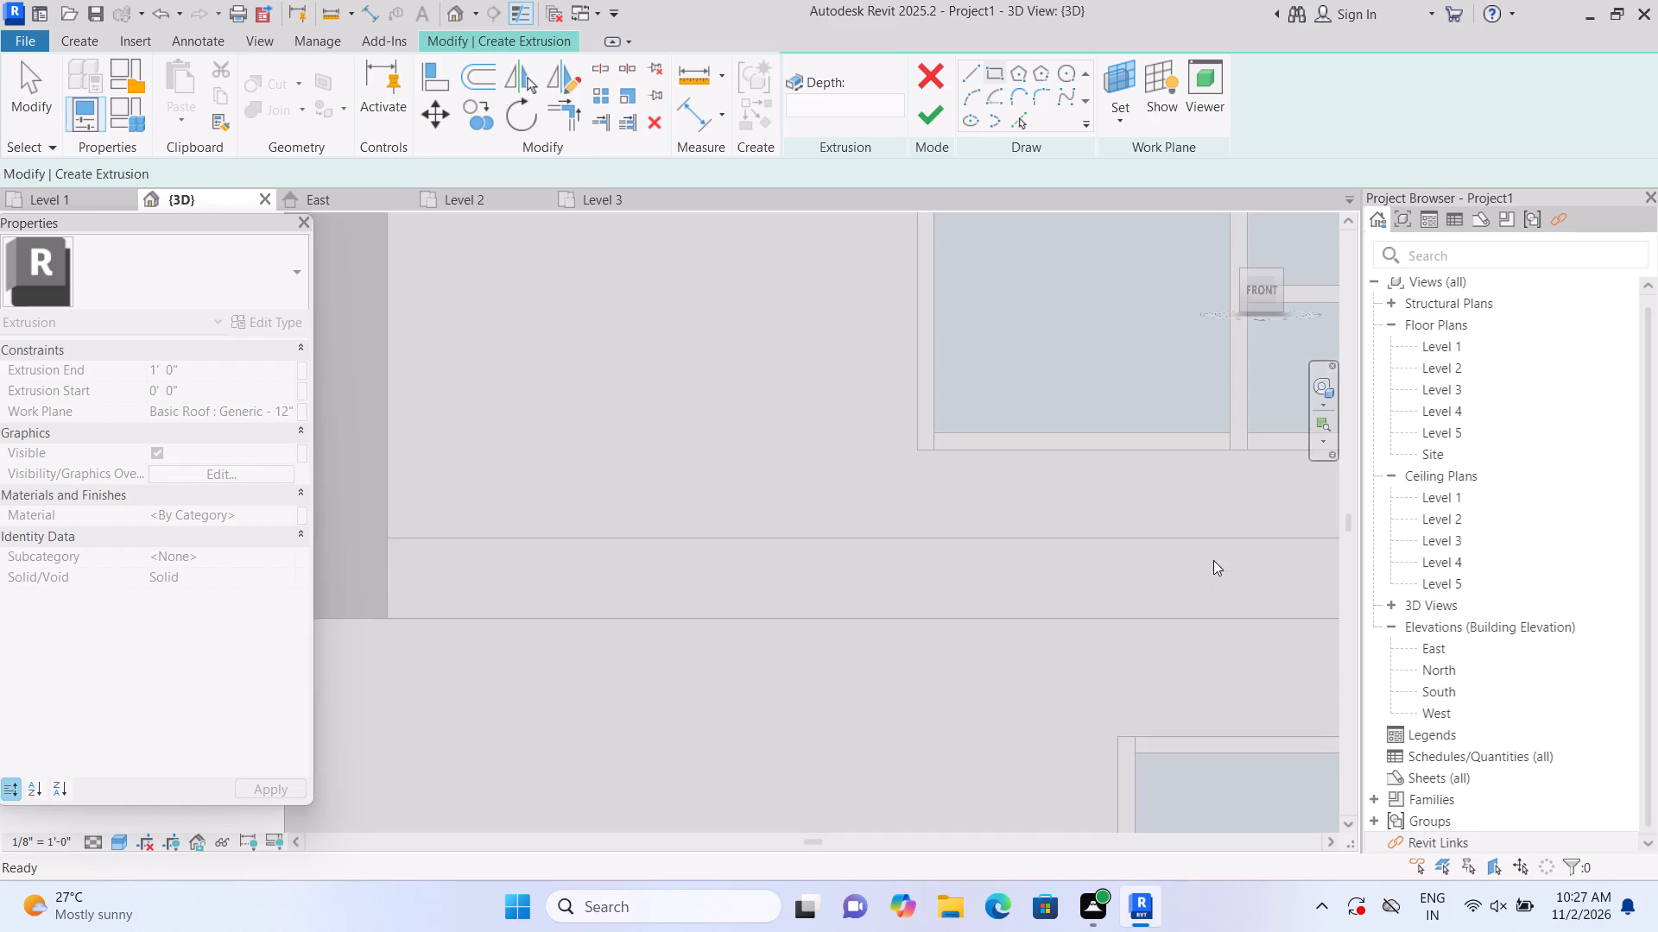
Examine the upper-storey frame, the lower roof's parapet and the entrance frame from the front and in the home 3D view.
scroll(1213, 571, "down", 2)
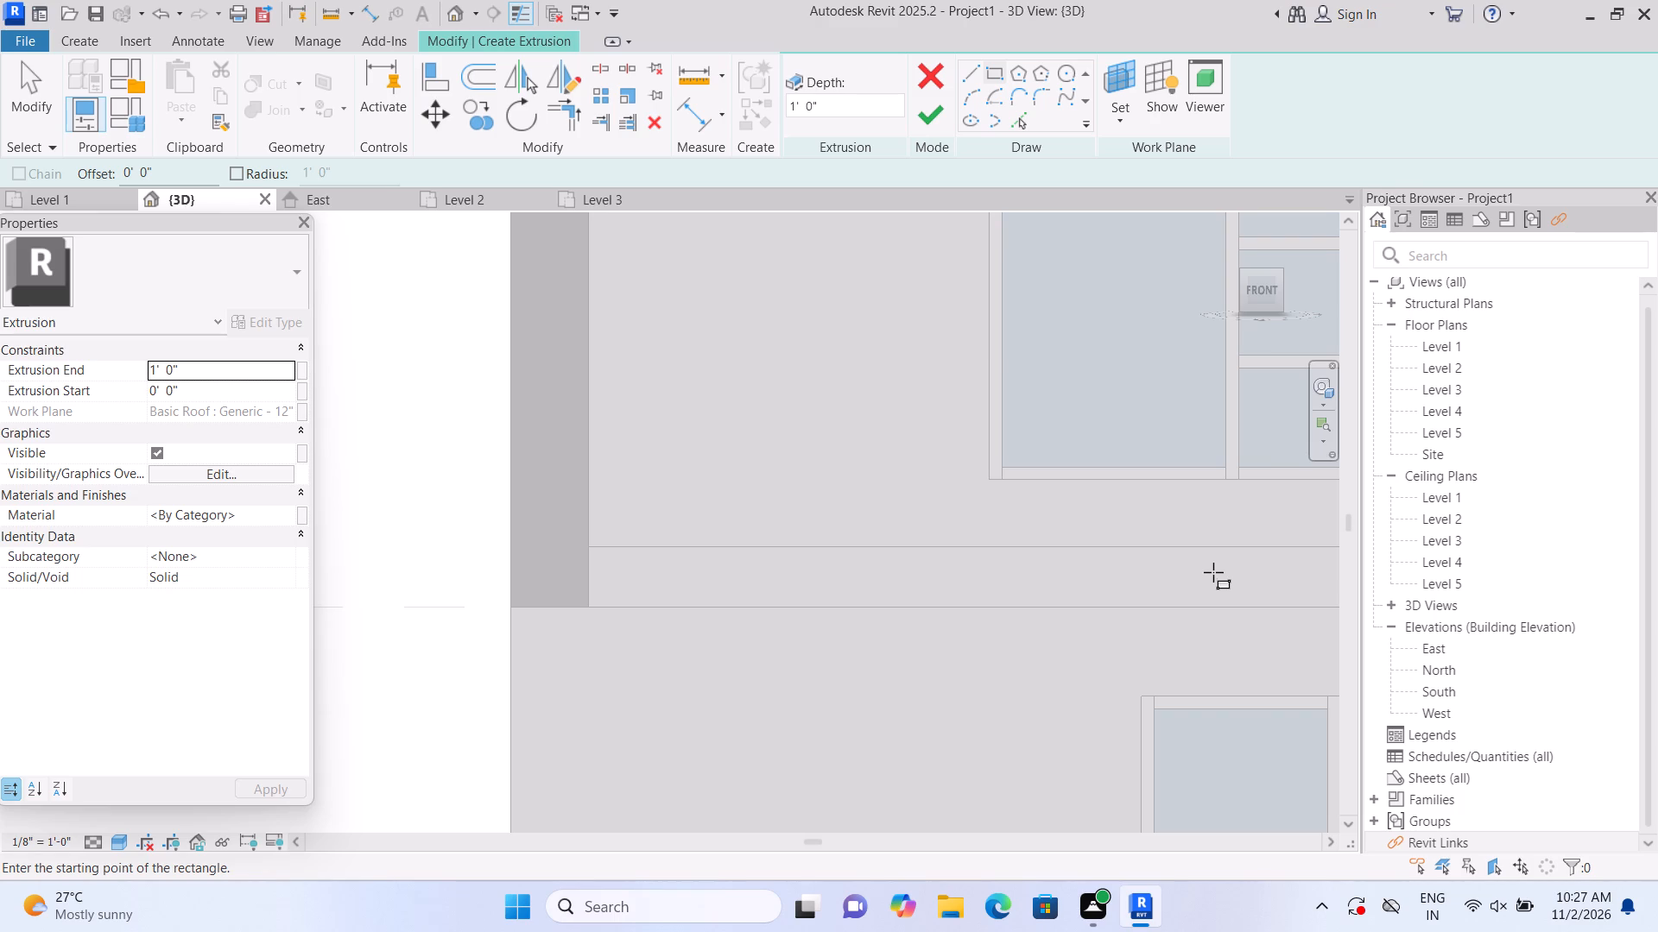
scroll(1197, 584, "down", 2)
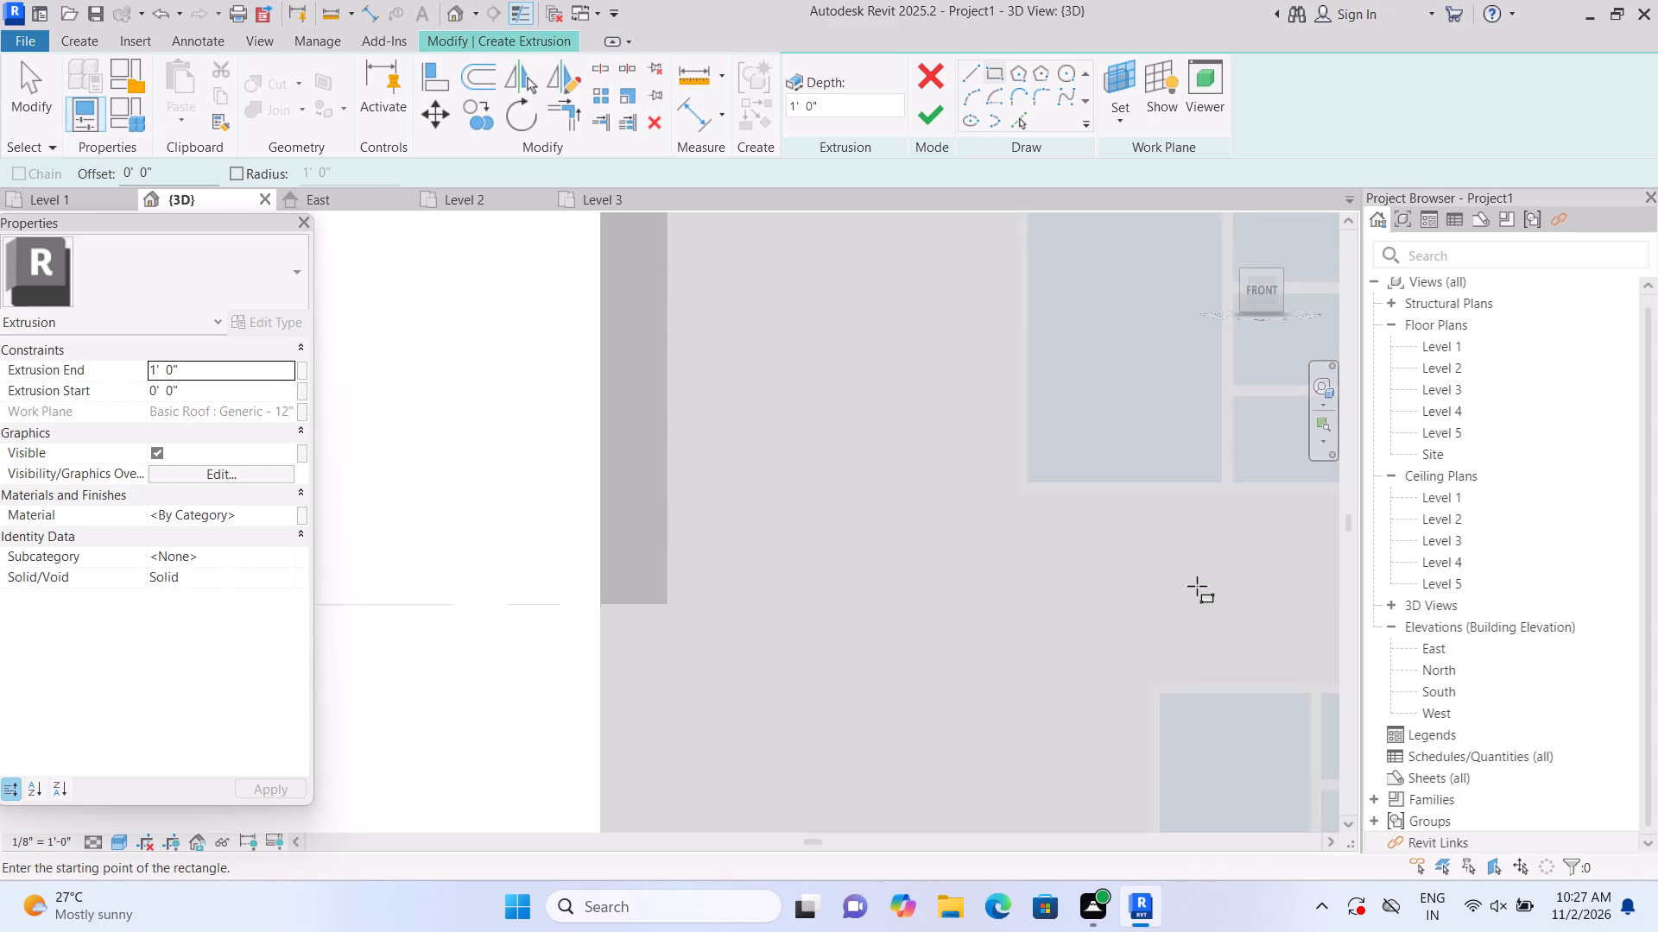
scroll(1197, 586, "down", 3)
middle_click_drag(1199, 587, 712, 483)
scroll(723, 489, "down", 3)
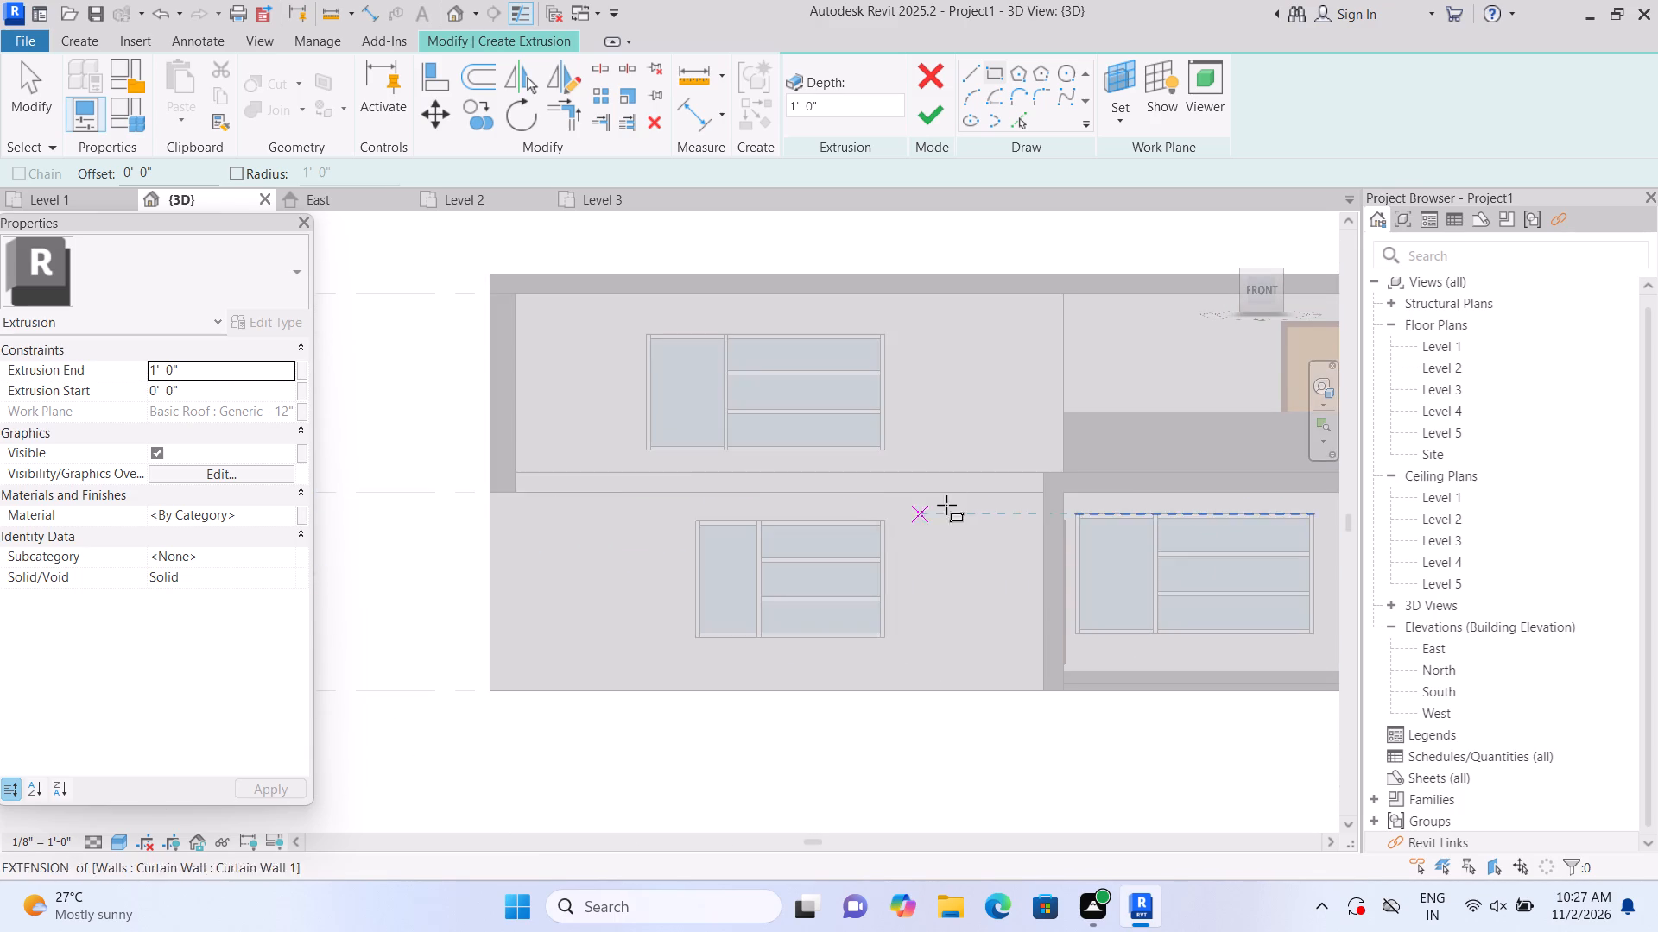
scroll(981, 499, "down", 3)
middle_click_drag(981, 501, 900, 584)
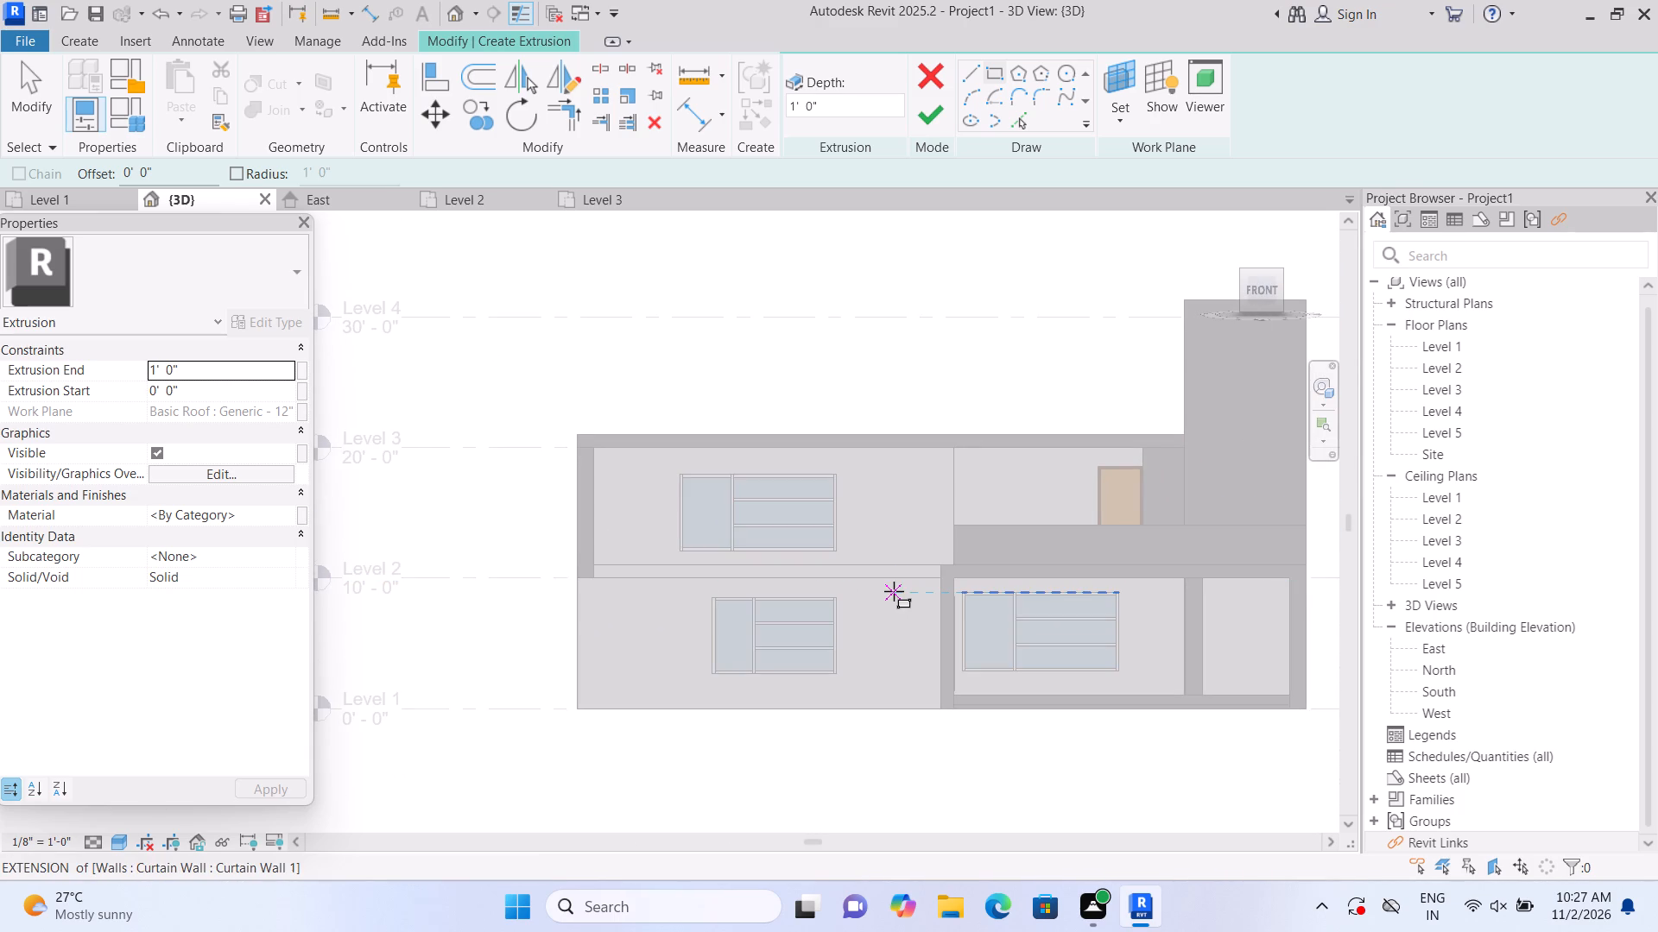
scroll(902, 589, "up", 2)
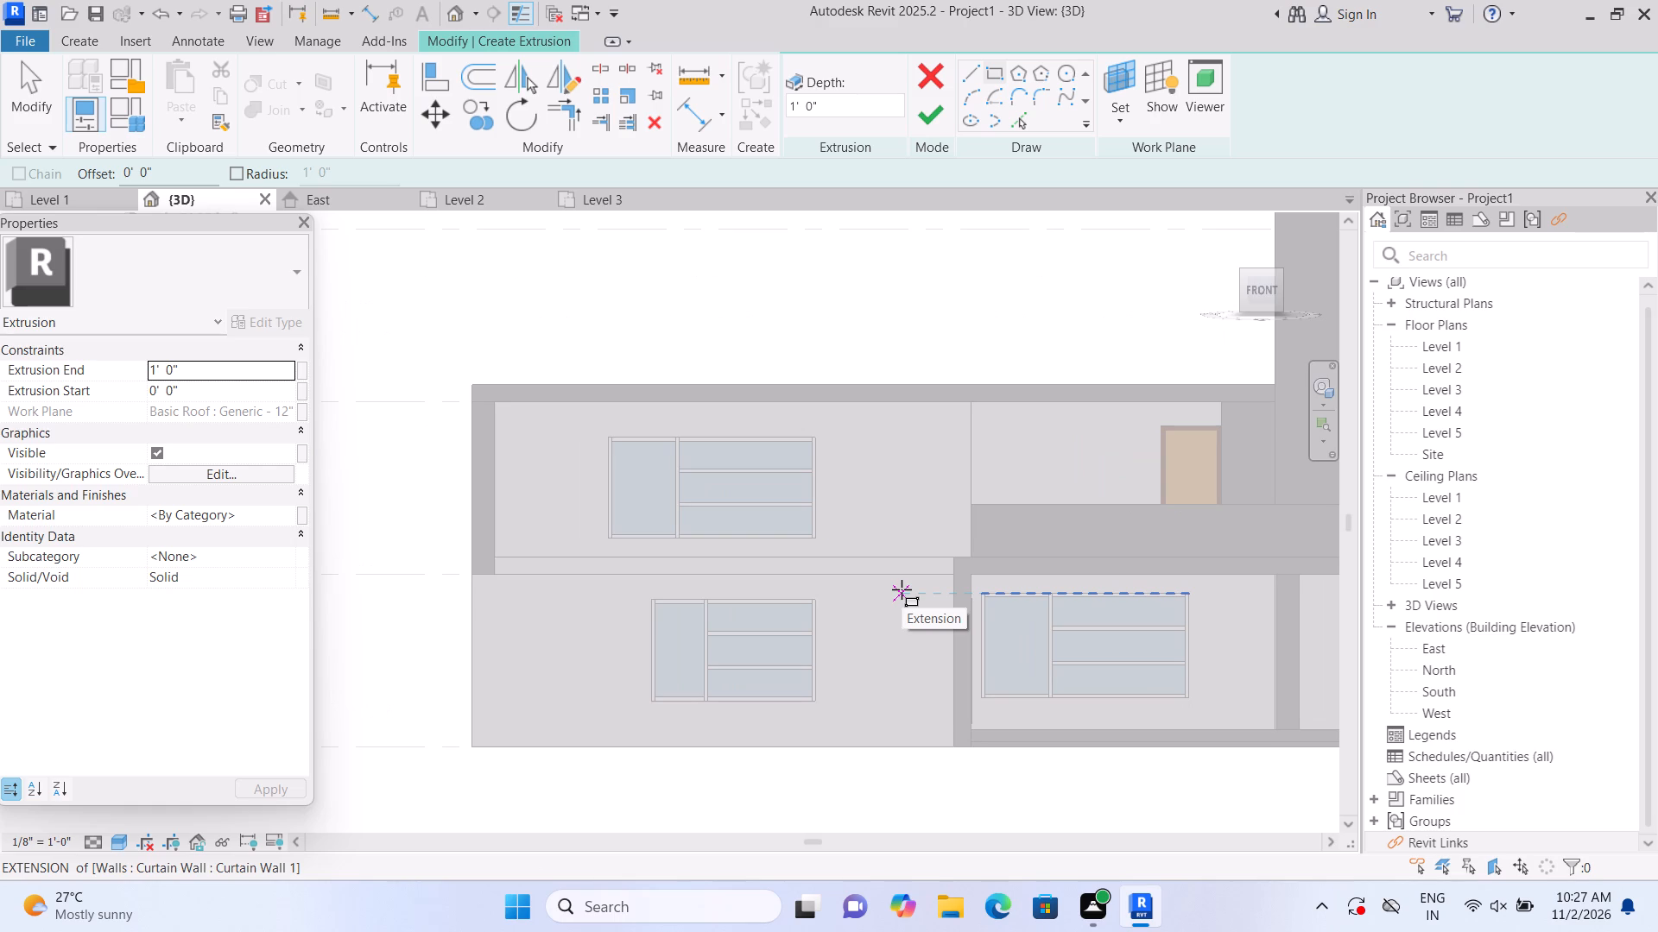
key("Escape")
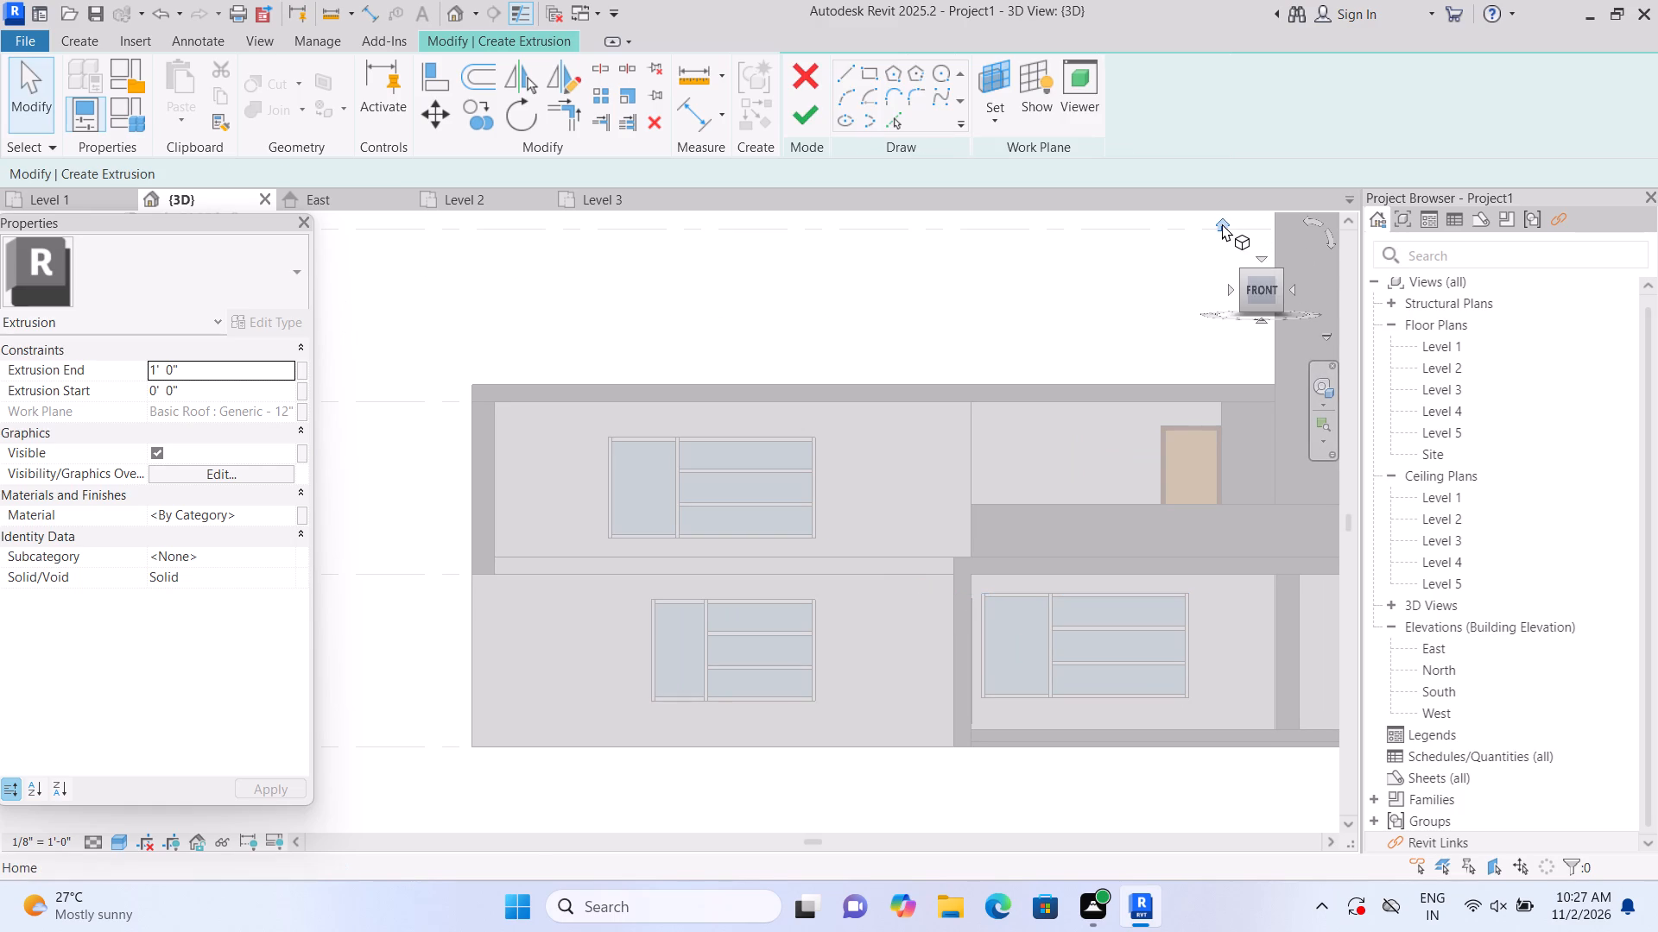
left_click(1222, 224)
scroll(327, 585, "up", 2)
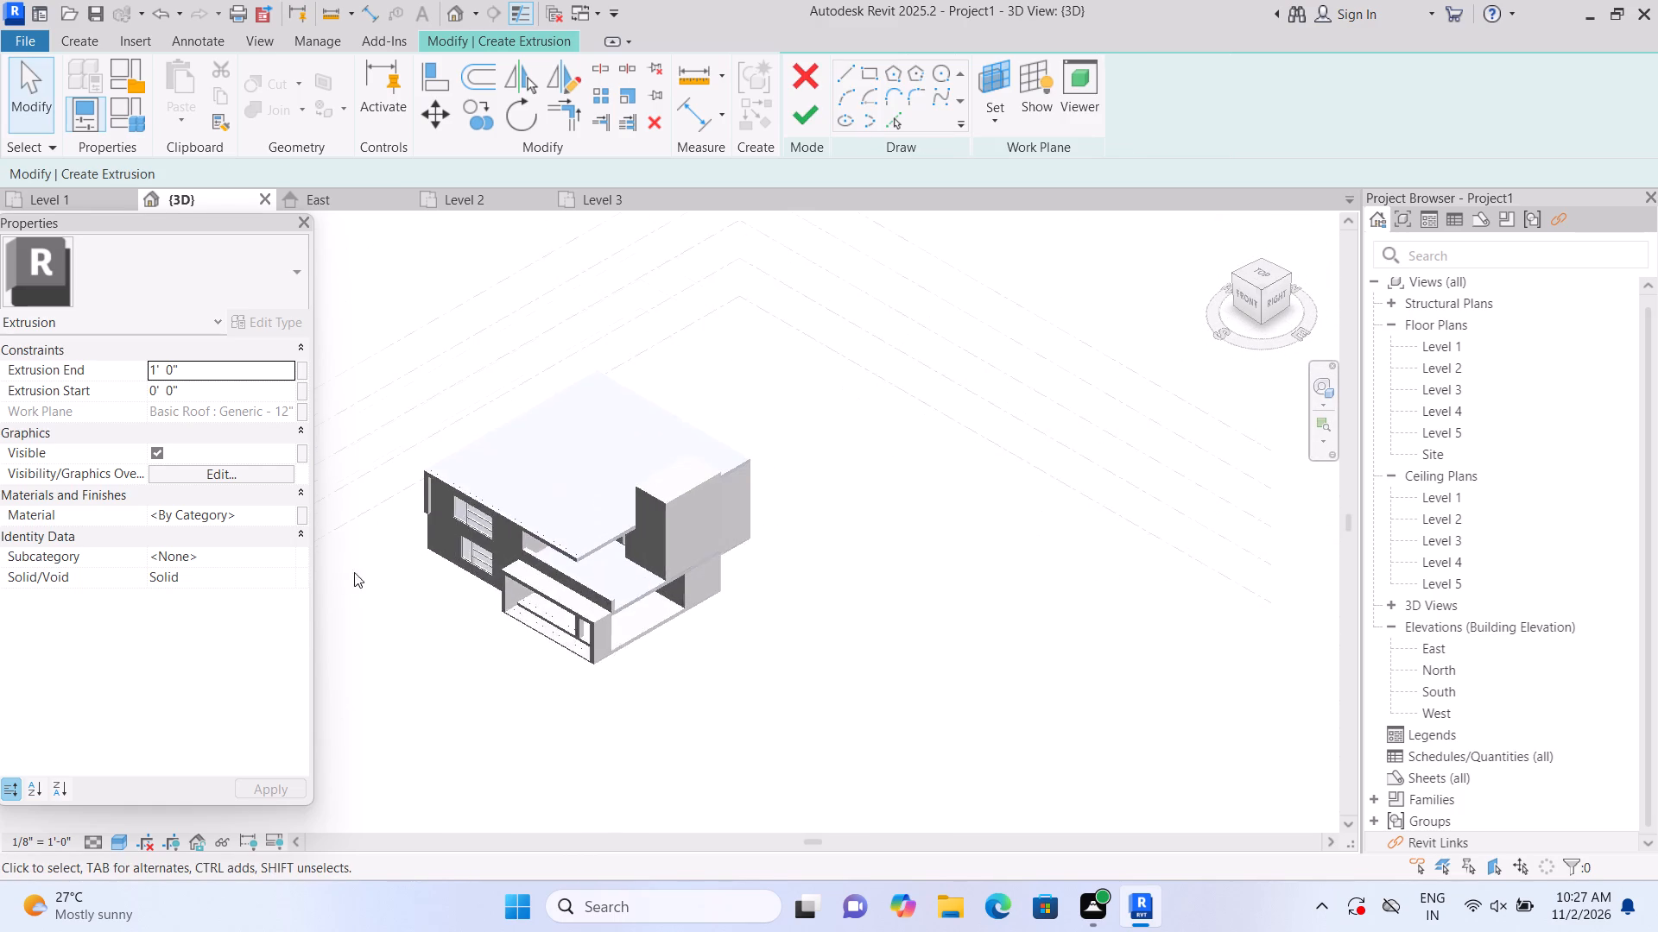
scroll(354, 572, "up", 6)
scroll(478, 572, "up", 1)
middle_click_drag(534, 564, 705, 510)
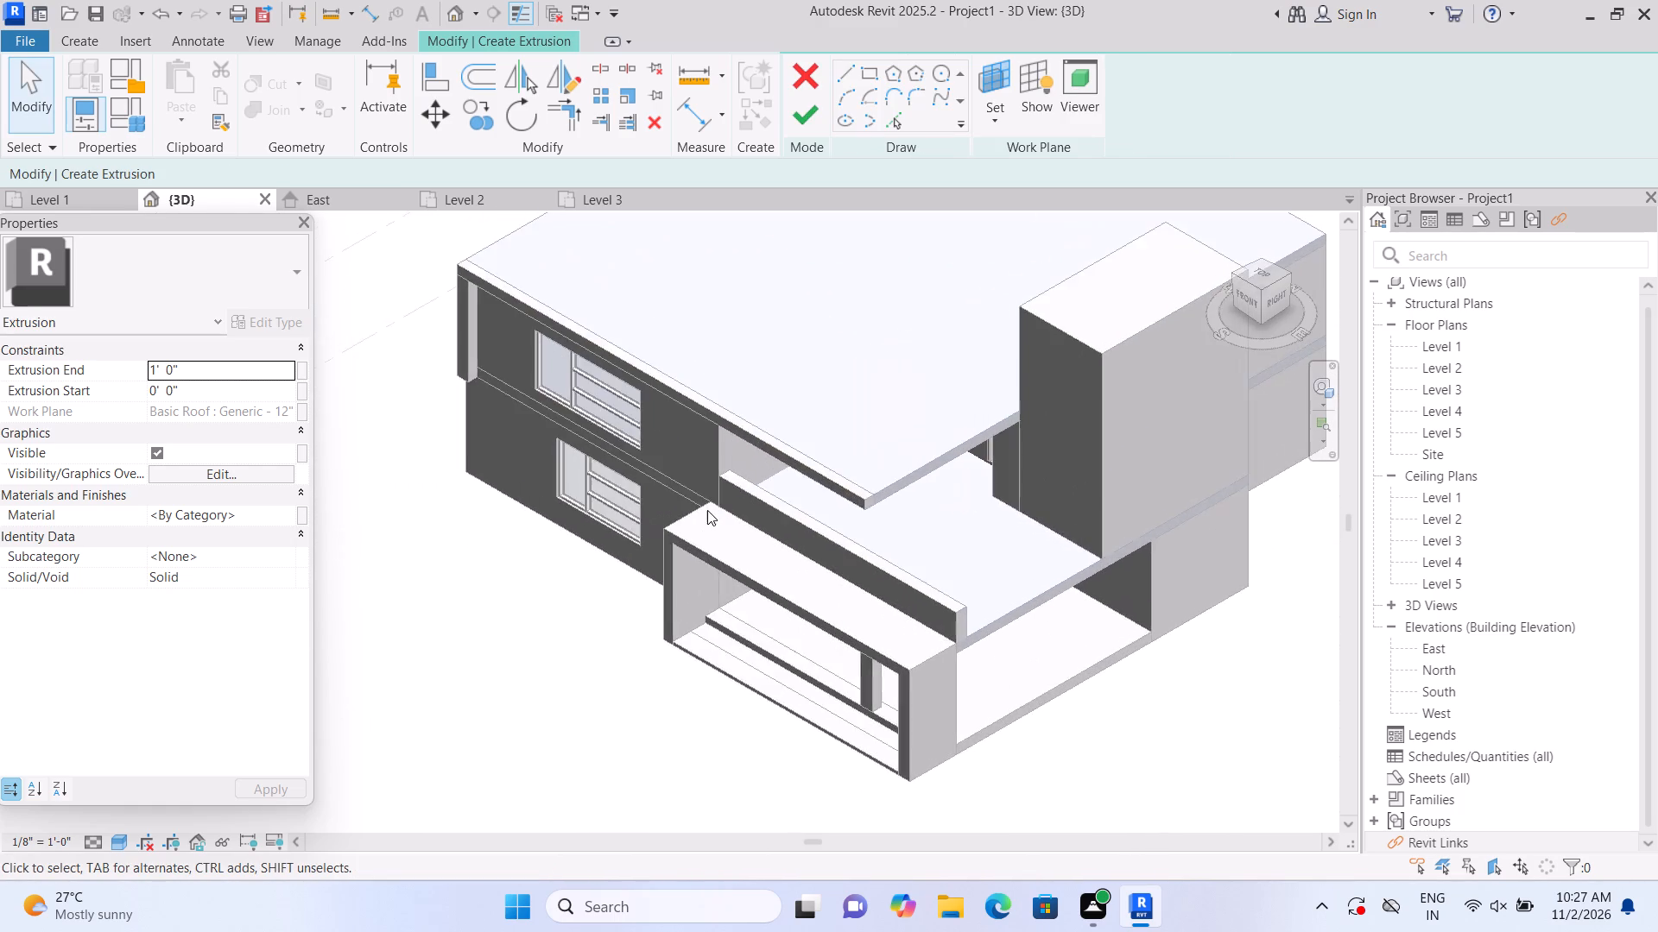
scroll(712, 510, "up", 3)
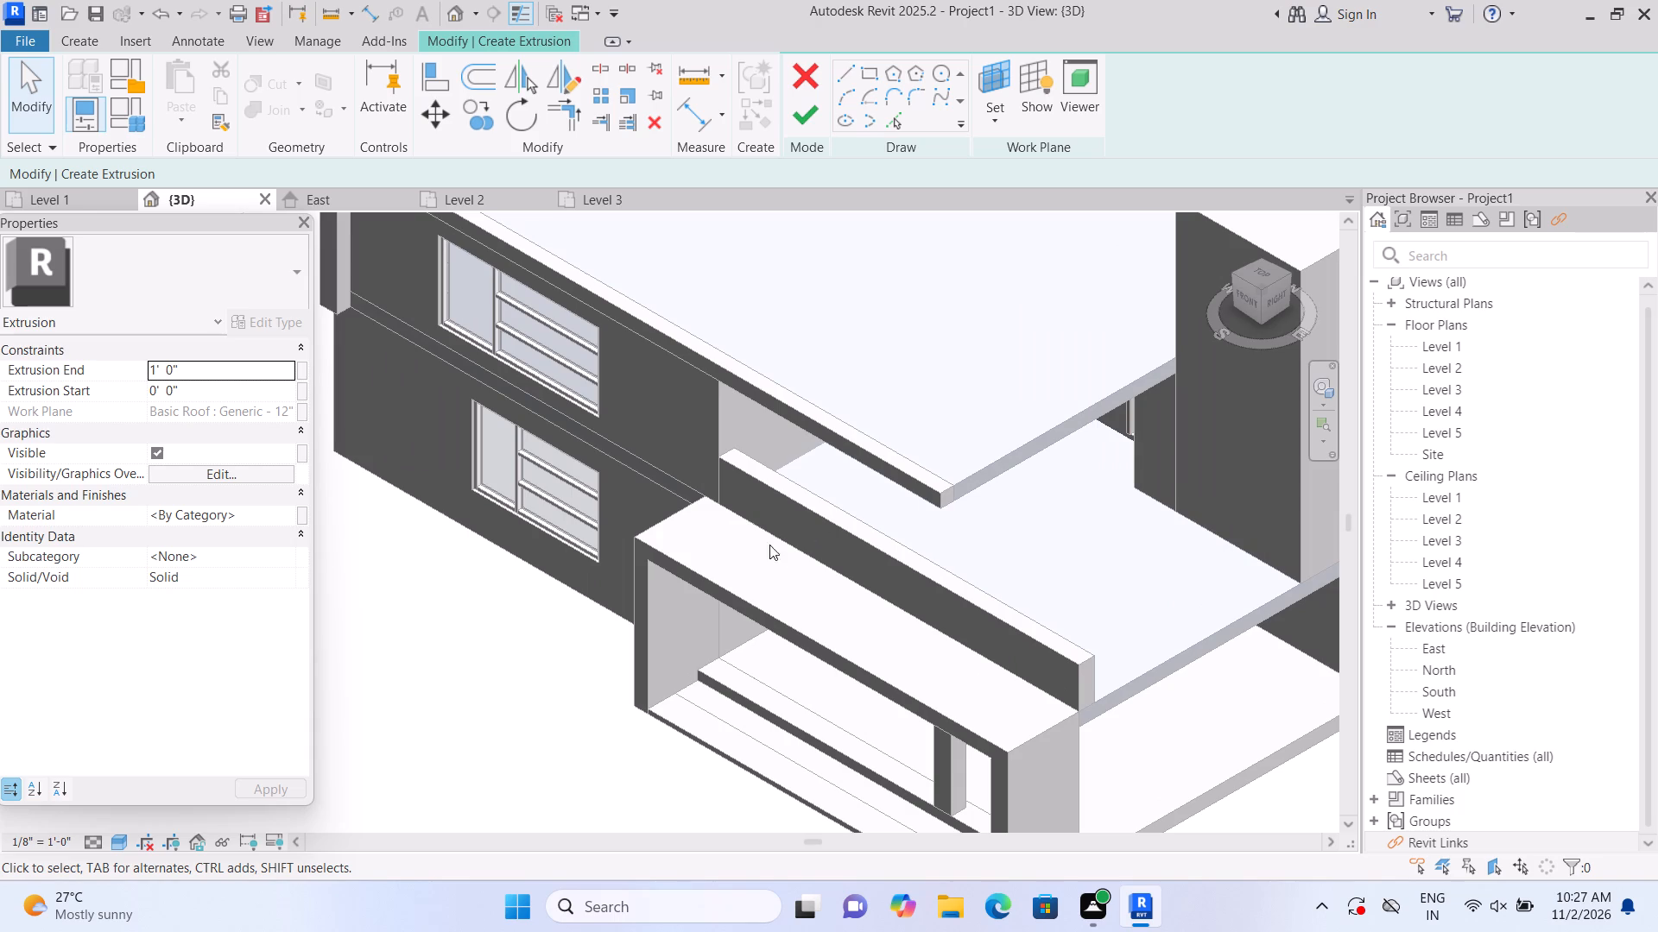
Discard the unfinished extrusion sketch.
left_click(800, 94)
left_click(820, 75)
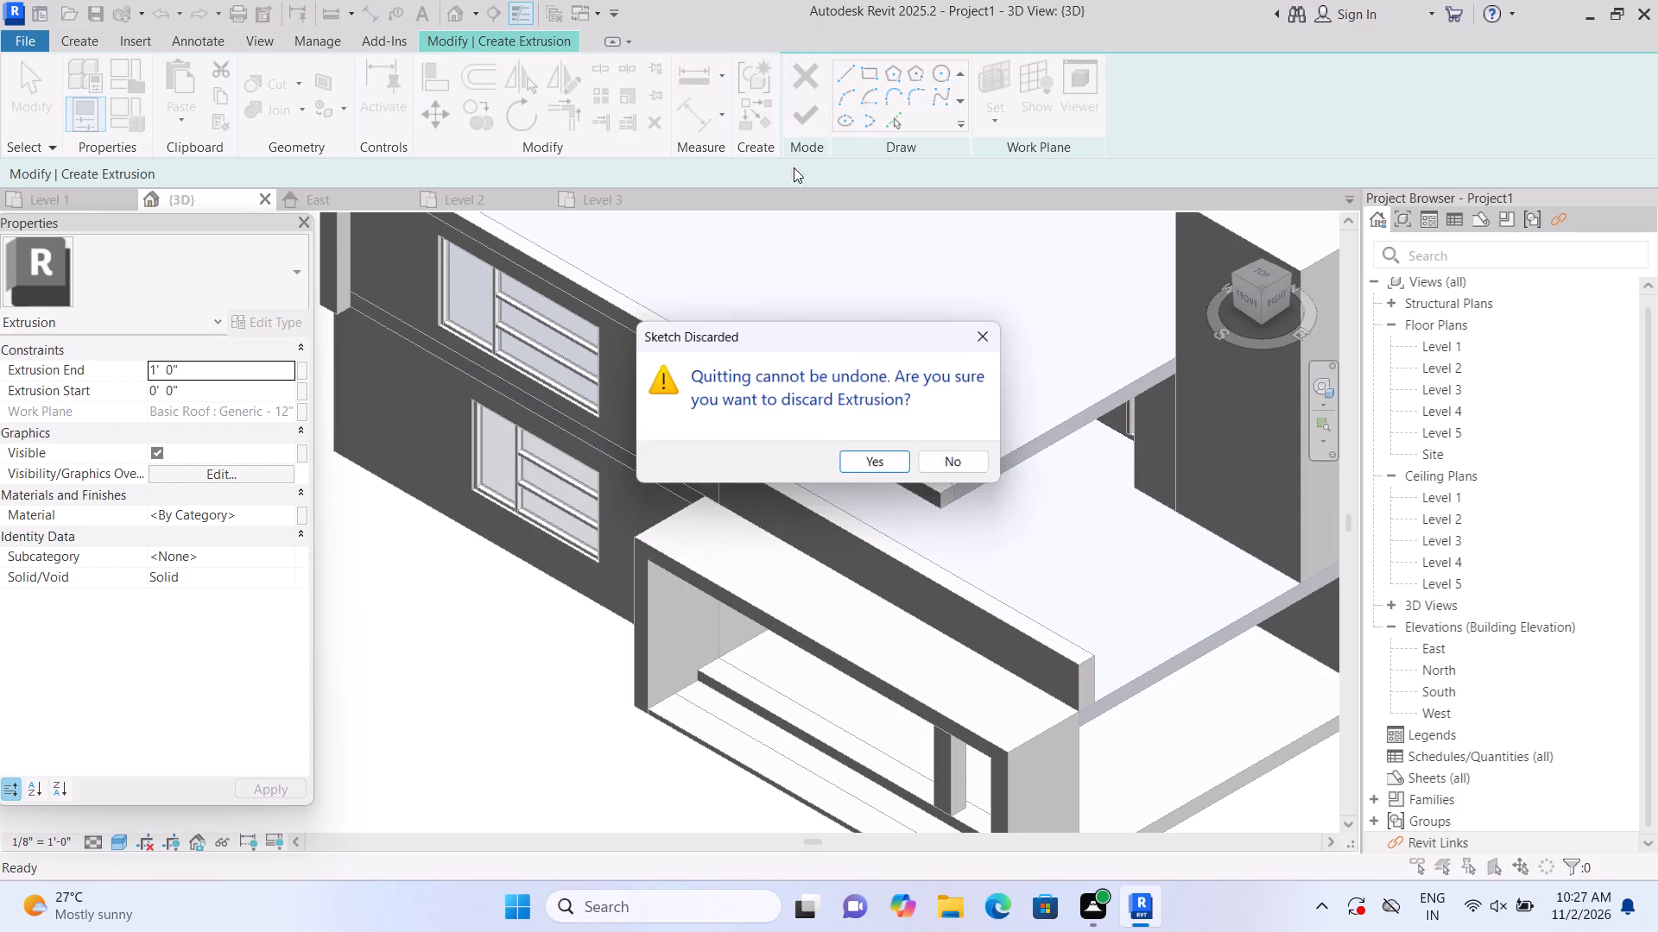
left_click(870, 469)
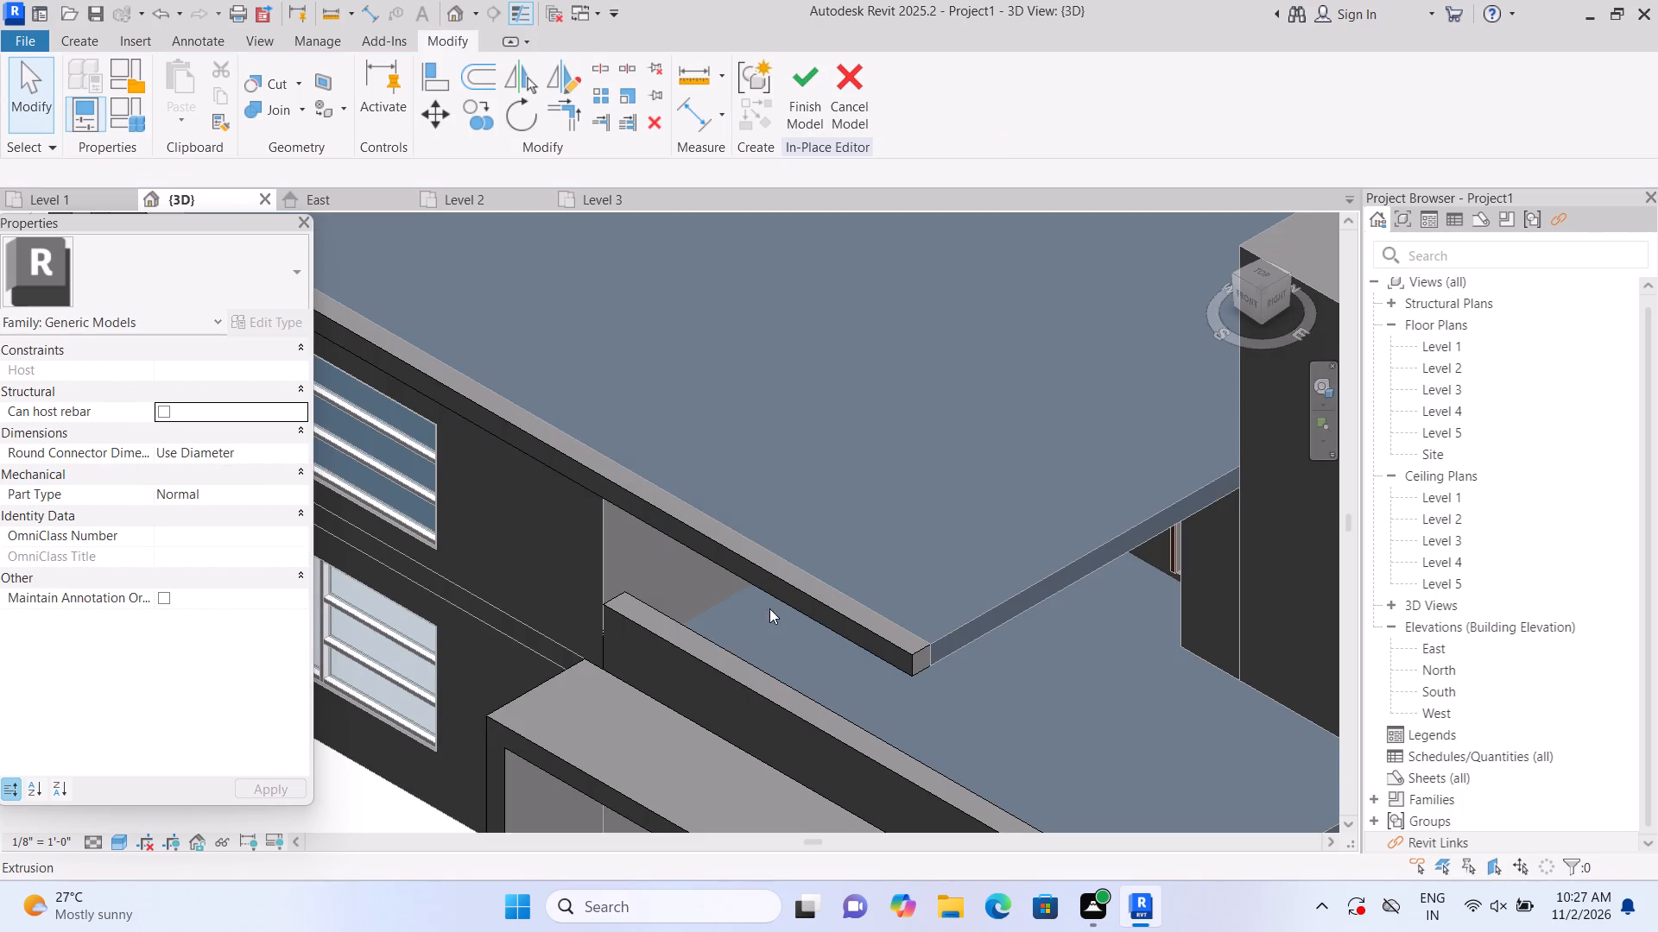
Lower the top of the lower roof's front parapet to a depth of about 1' 1 1/4".
middle_click_drag(769, 608, 821, 402)
scroll(837, 406, "down", 1)
scroll(794, 477, "up", 1)
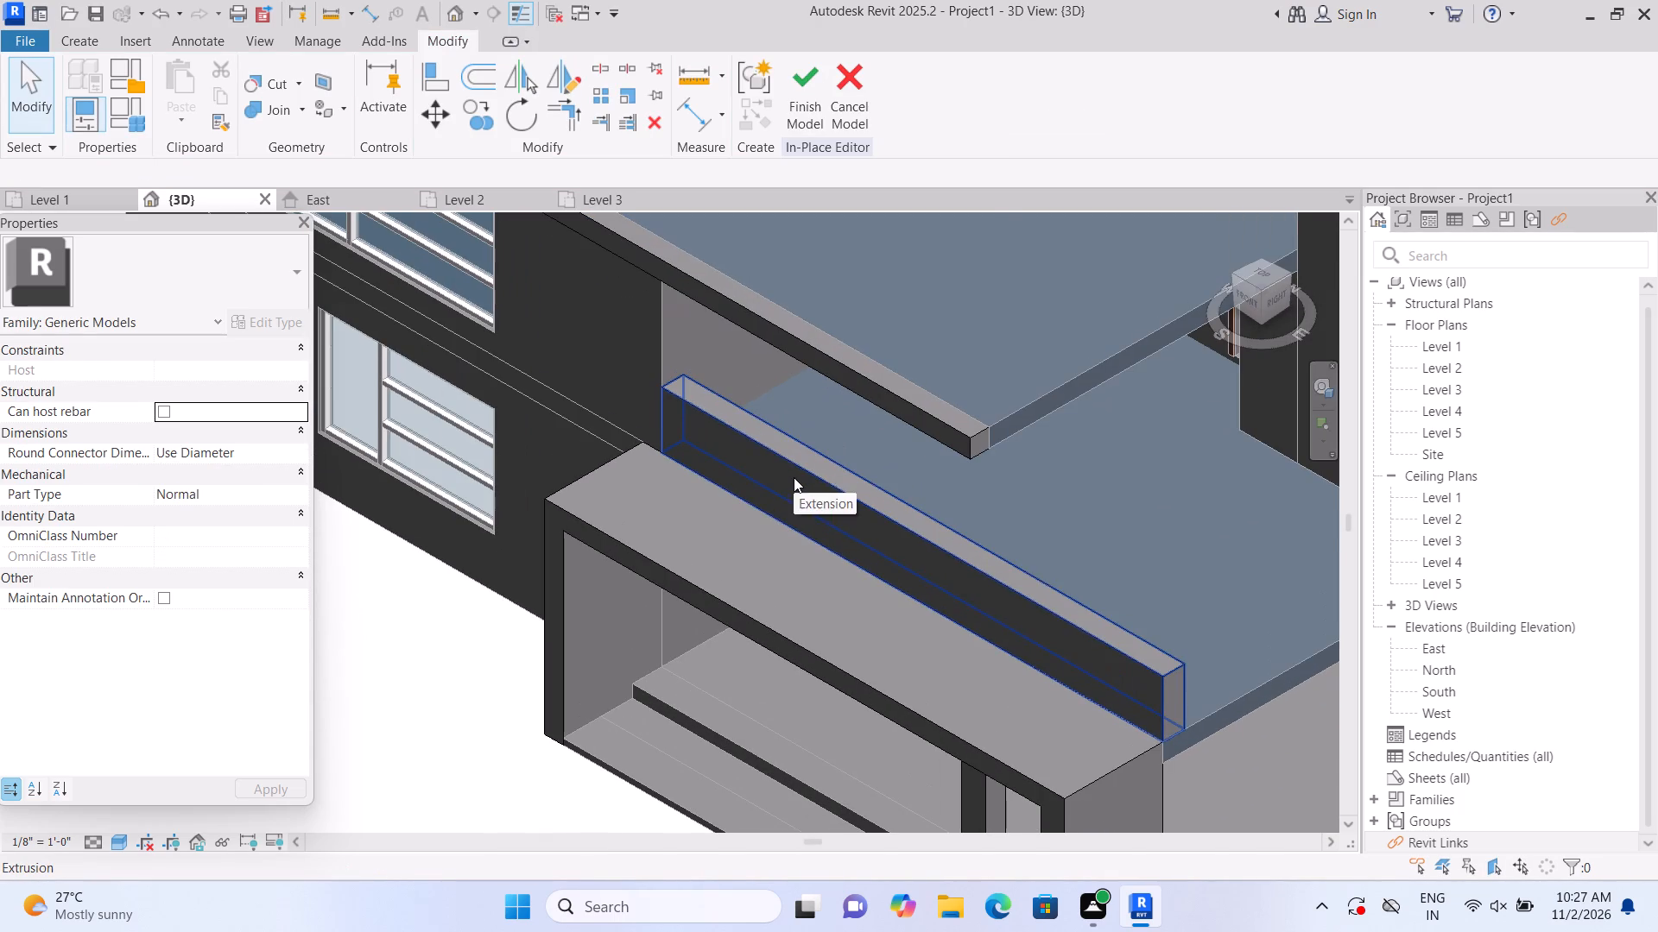
left_click(794, 477)
left_click_drag(921, 514, 925, 539)
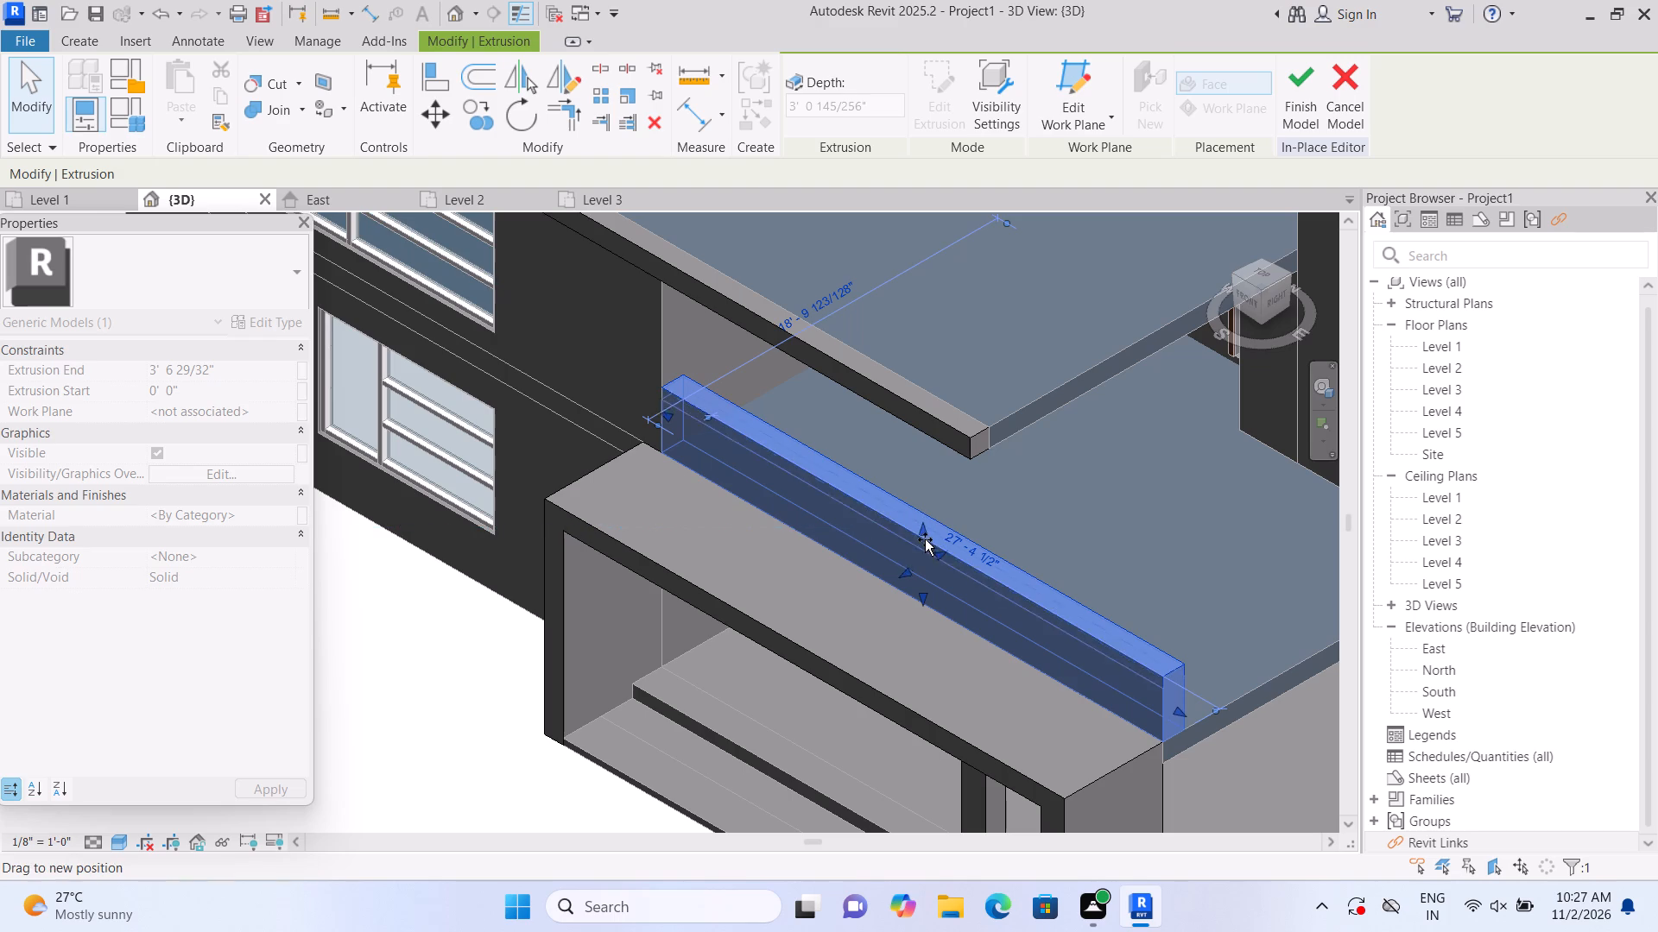
left_click_drag(925, 539, 924, 560)
left_click(417, 632)
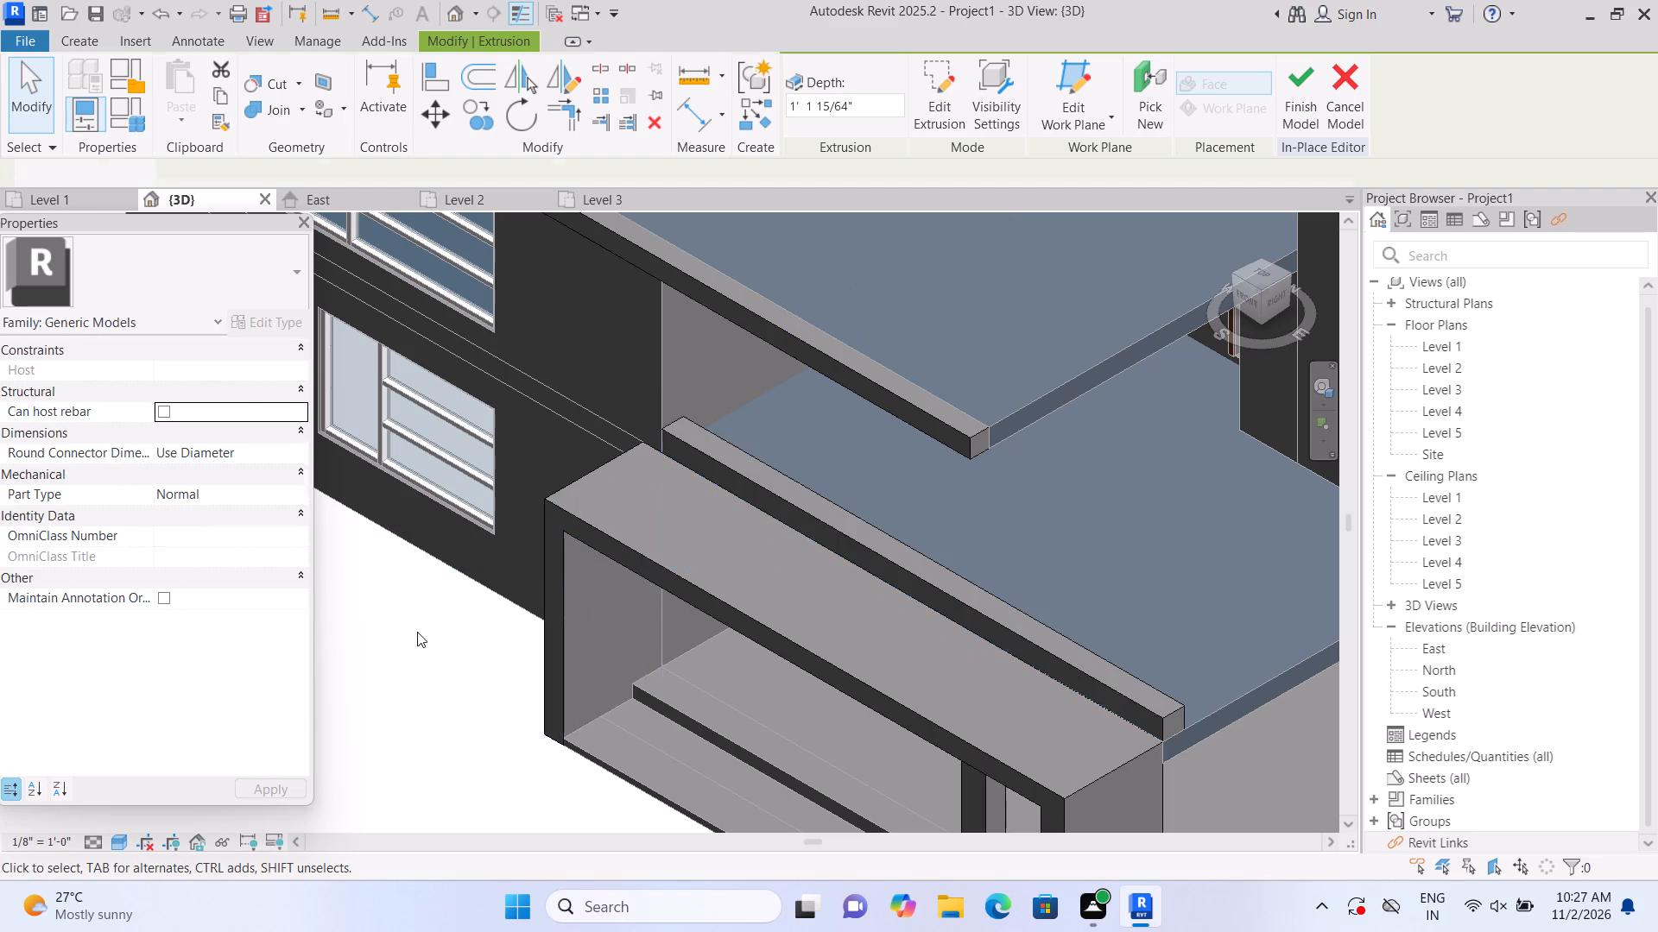
scroll(433, 623, "down", 1)
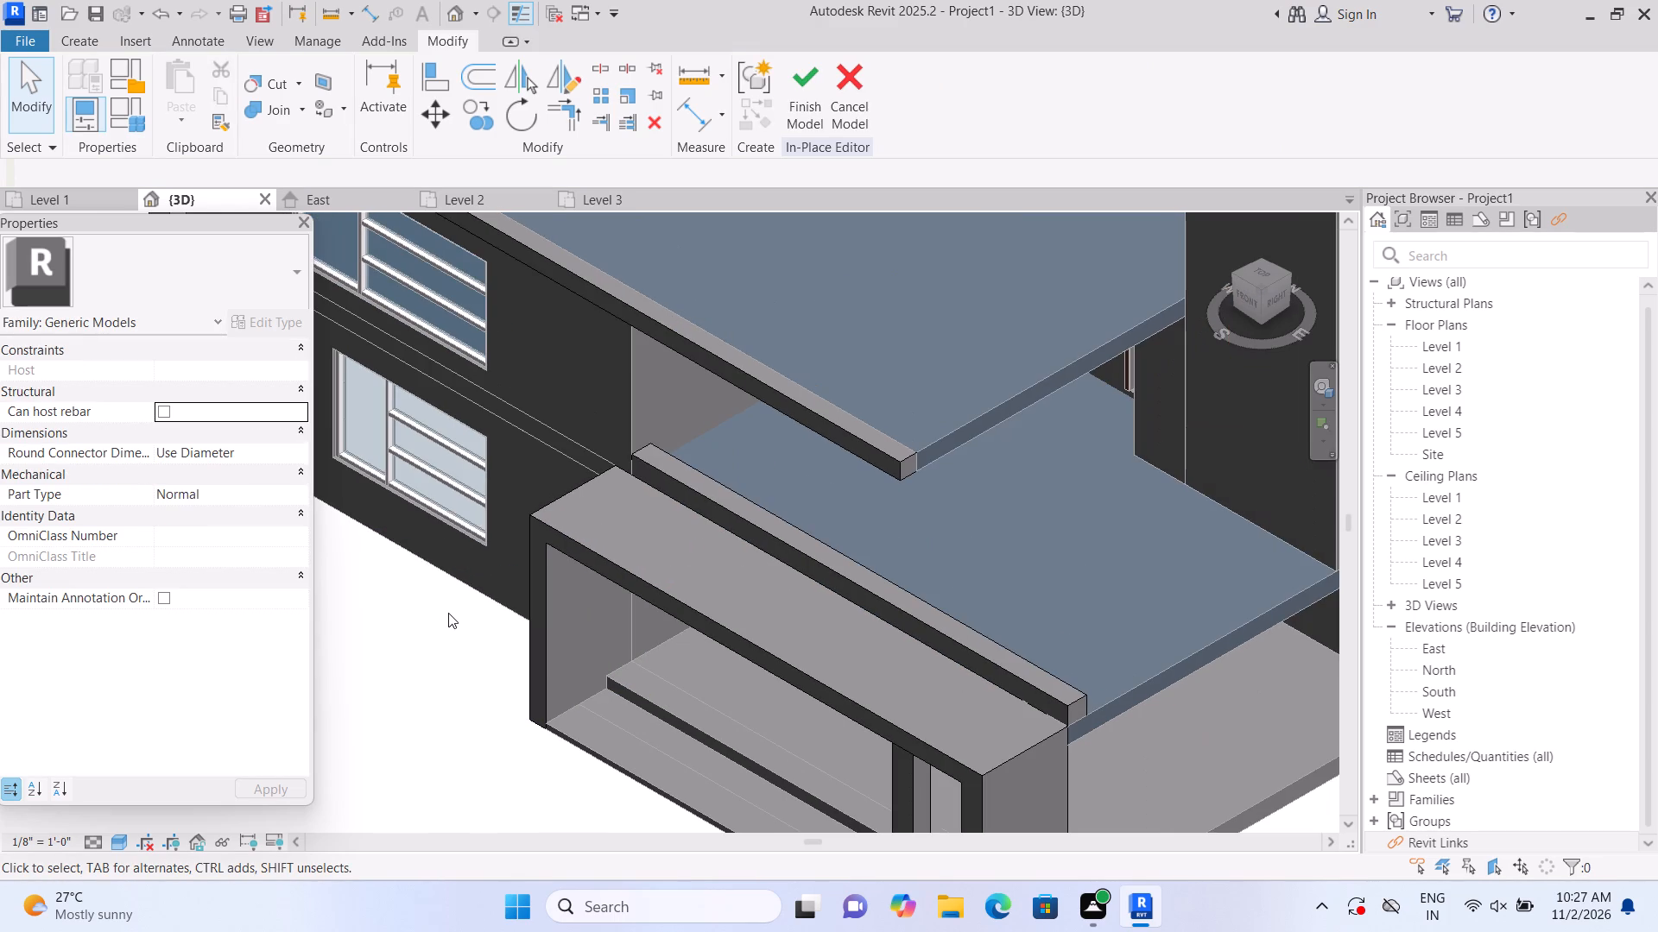
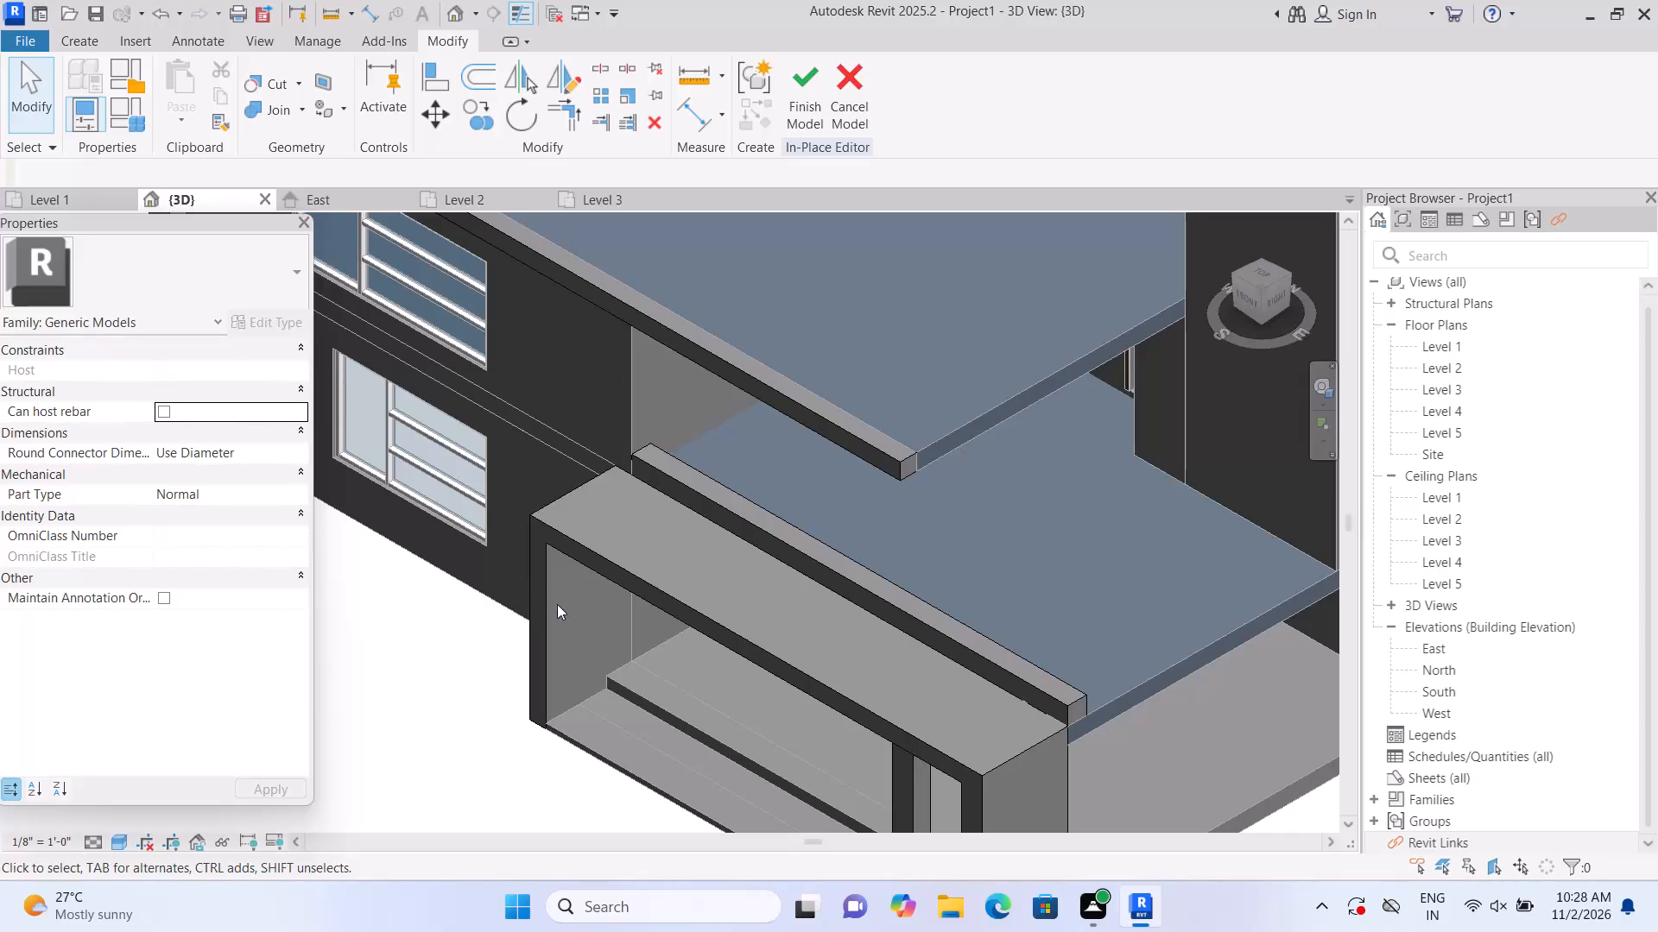
Examine the projecting front frame in 3D, including its inner post, base ledge, end face and the adjoining roof parapet.
middle_click_drag(557, 604, 692, 603)
middle_click_drag(692, 603, 693, 601)
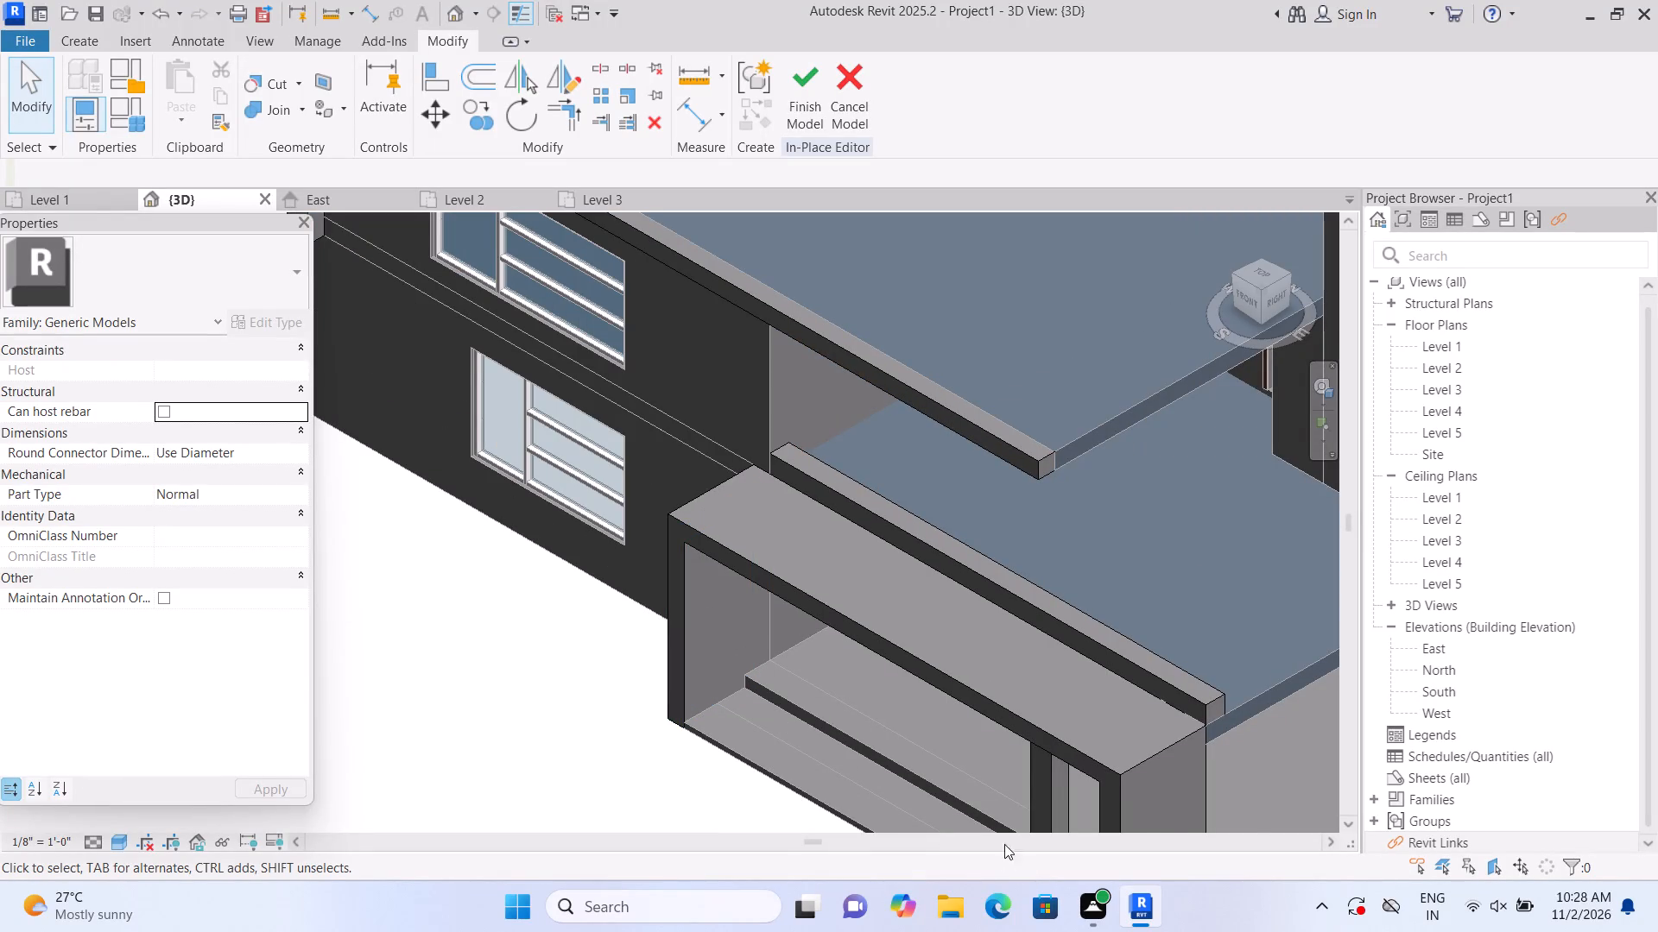
middle_click_drag(1002, 757, 934, 709)
scroll(913, 676, "up", 2)
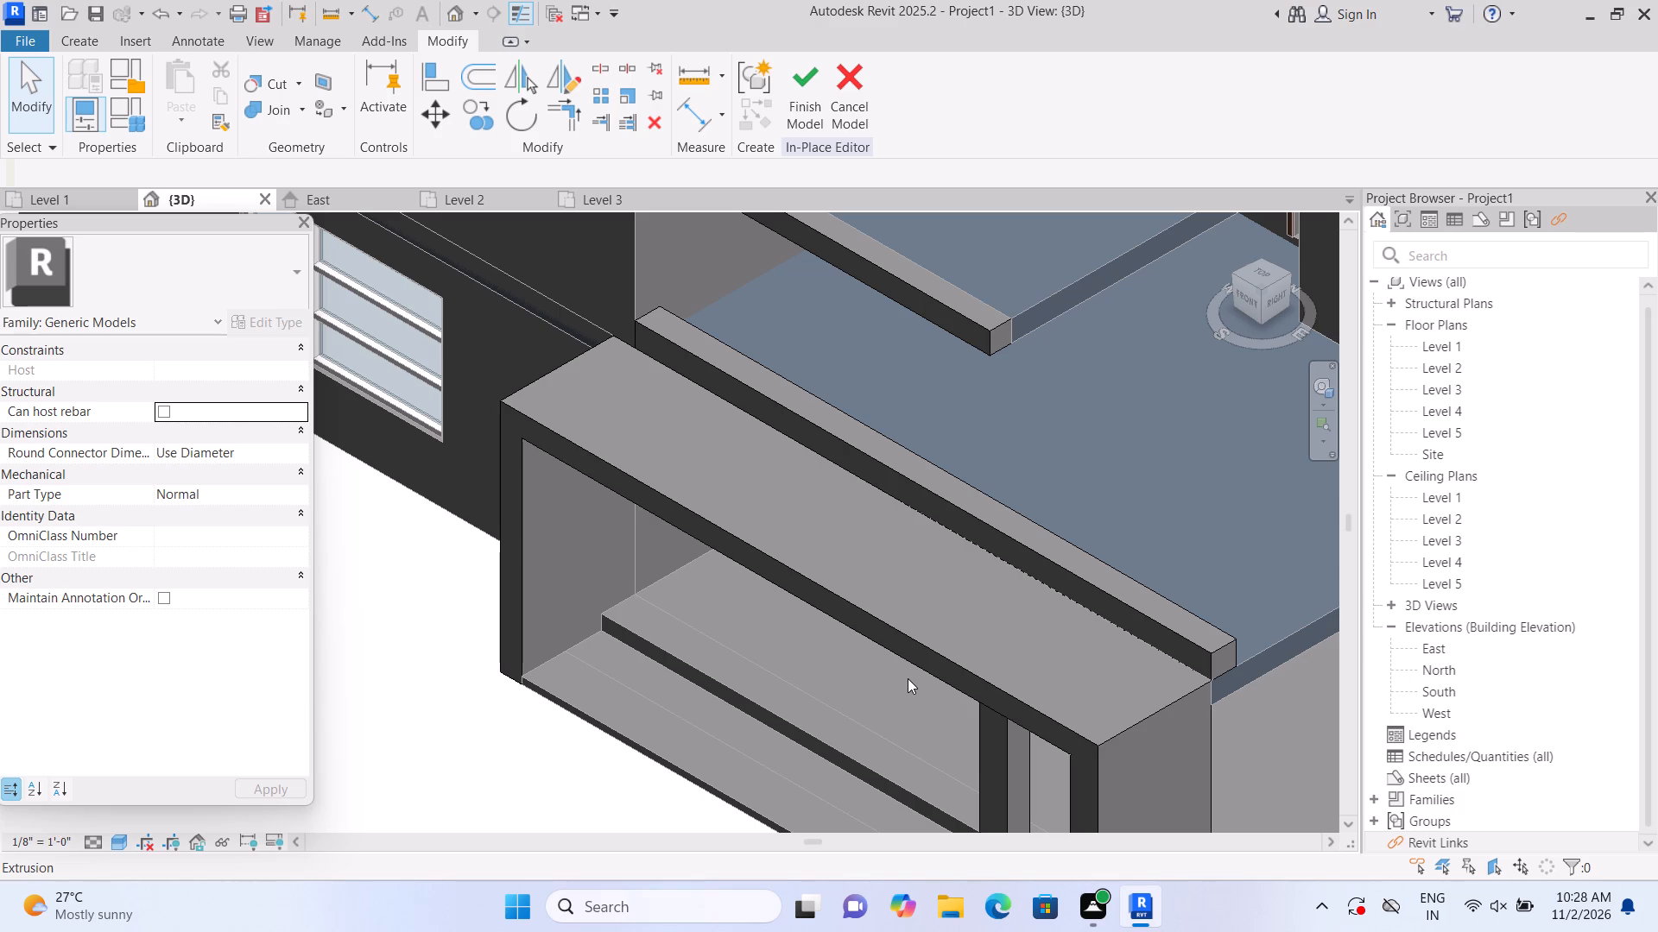
middle_click_drag(887, 726, 775, 629)
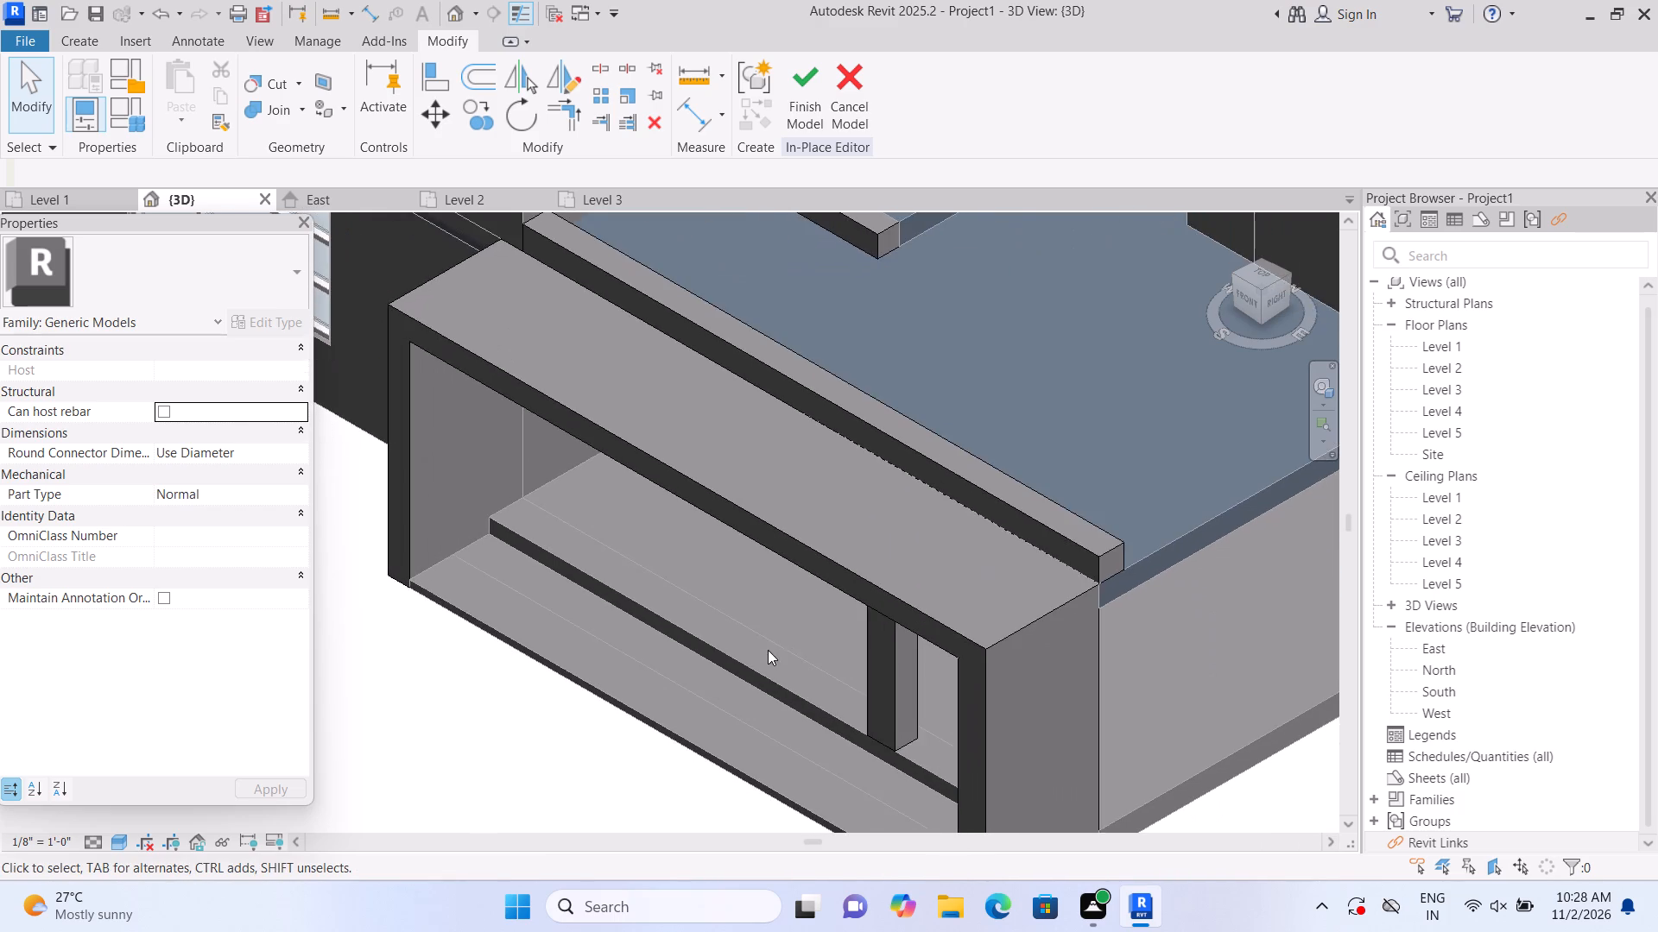
scroll(768, 652, "down", 1)
middle_click_drag(791, 701, 667, 619)
scroll(718, 665, "up", 1)
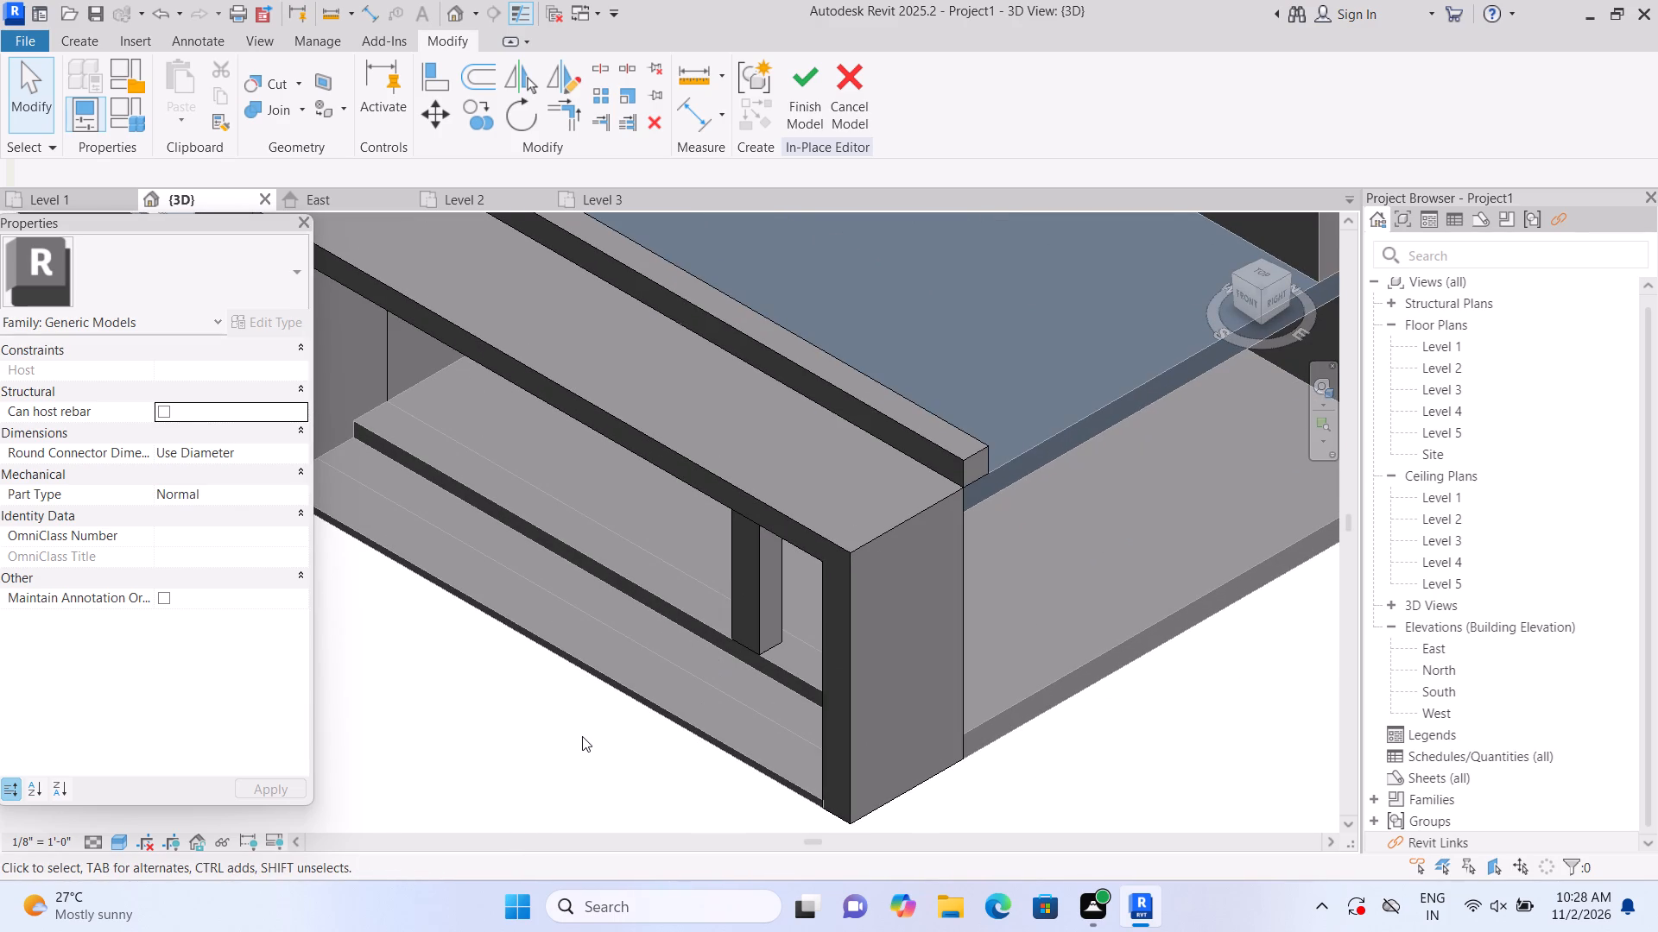
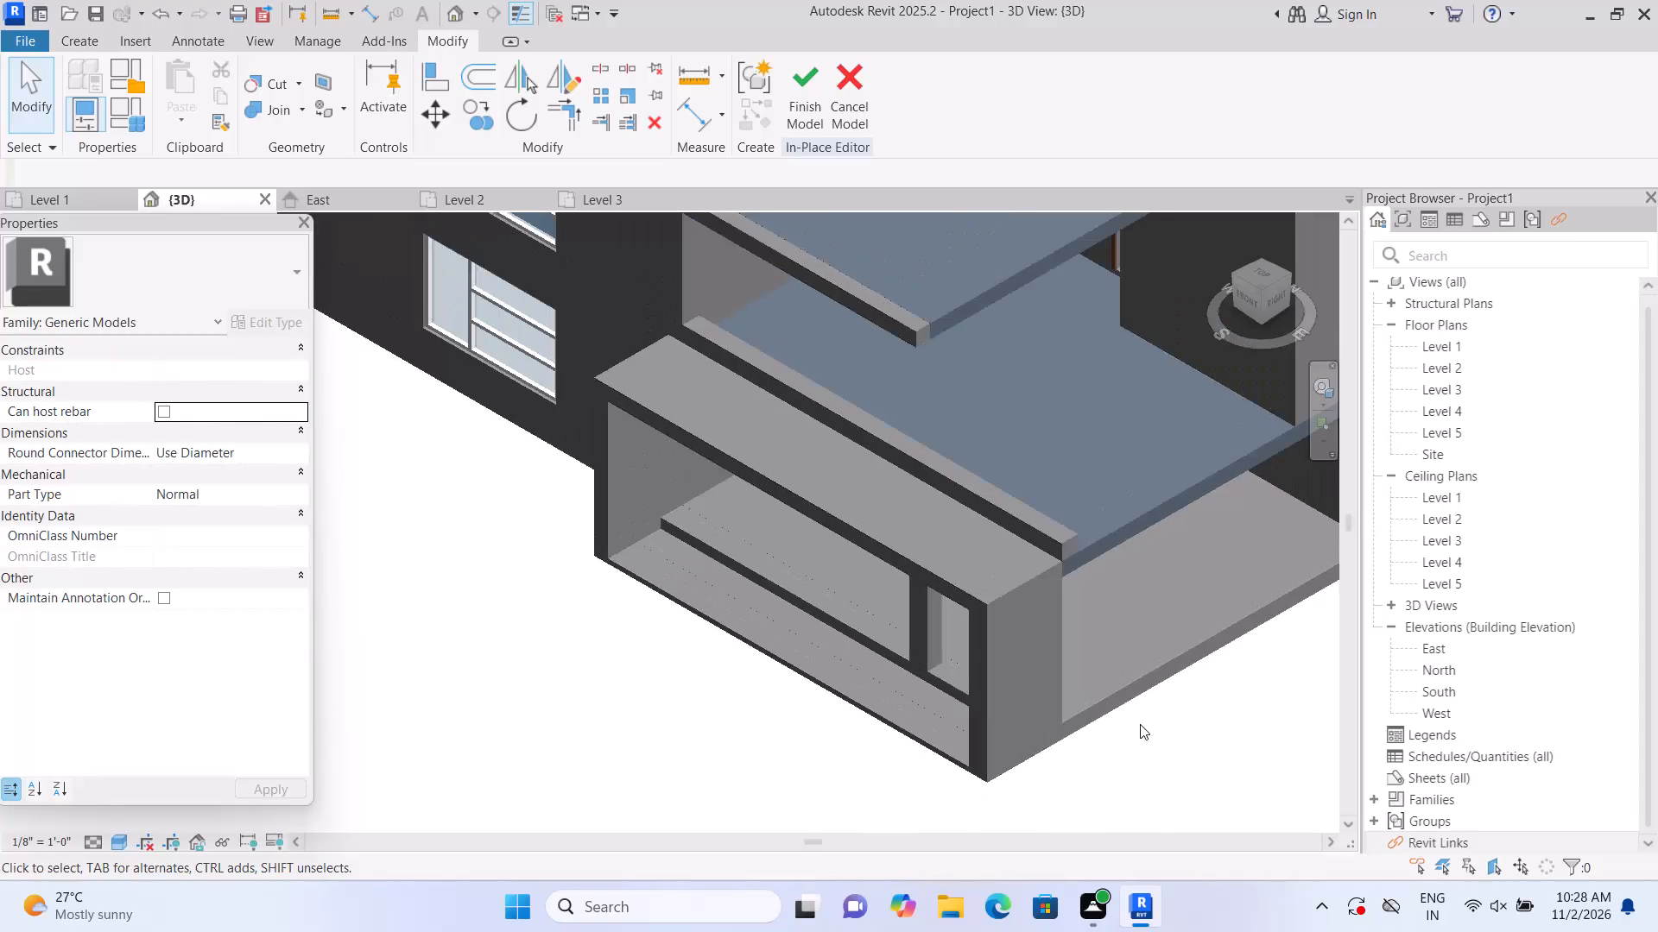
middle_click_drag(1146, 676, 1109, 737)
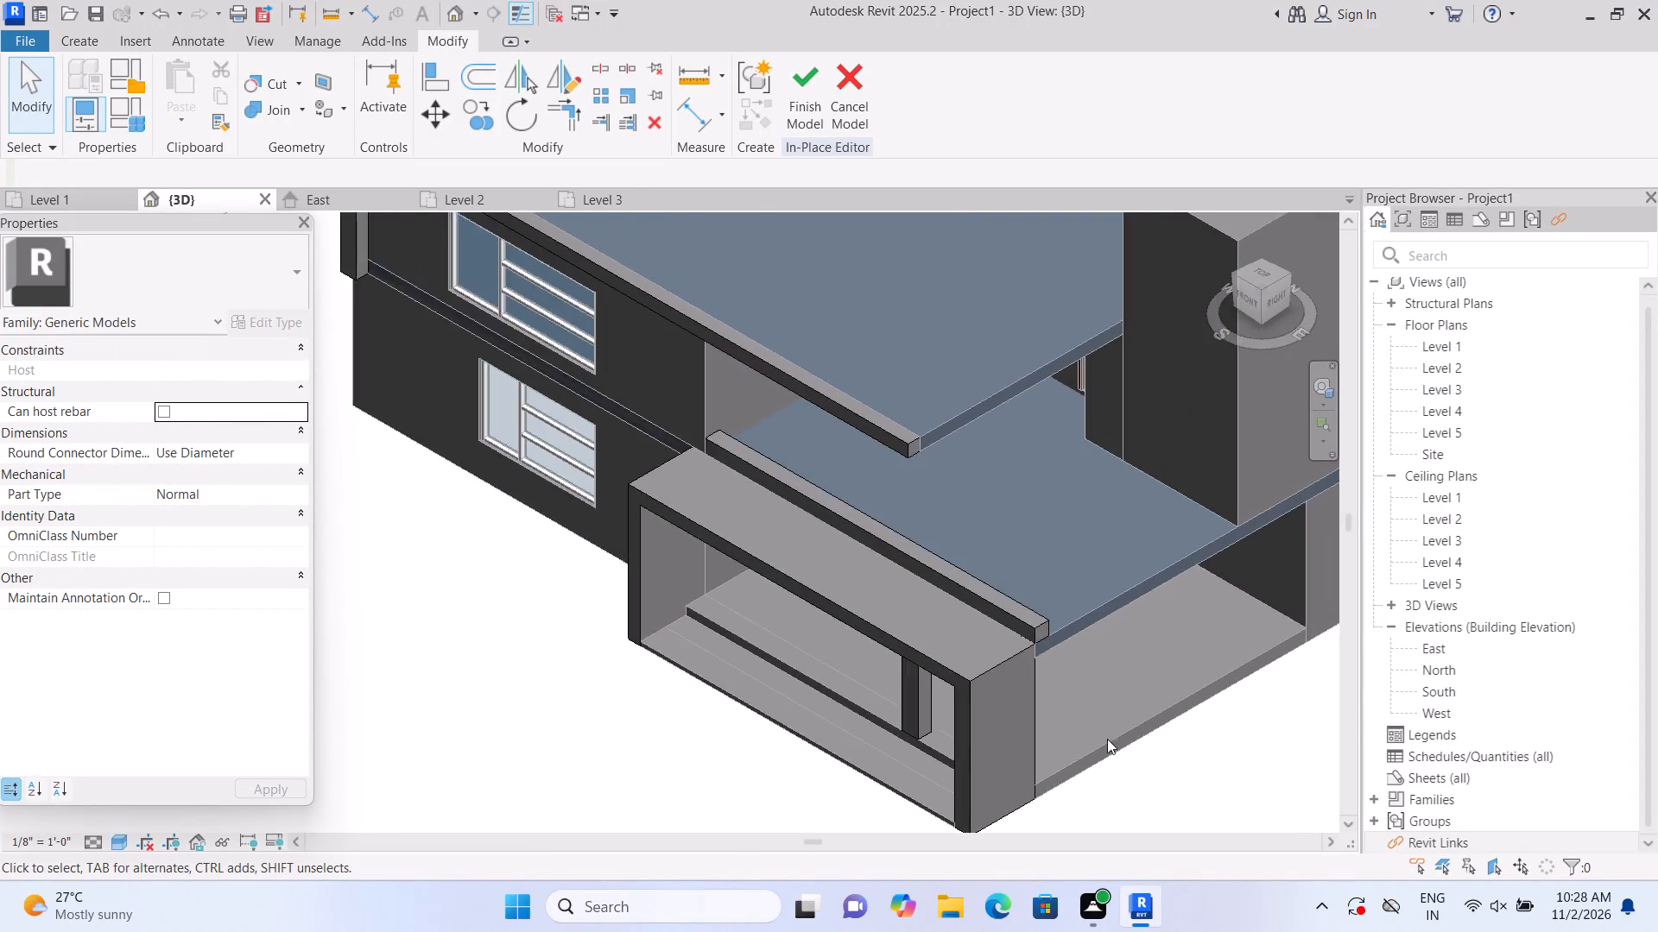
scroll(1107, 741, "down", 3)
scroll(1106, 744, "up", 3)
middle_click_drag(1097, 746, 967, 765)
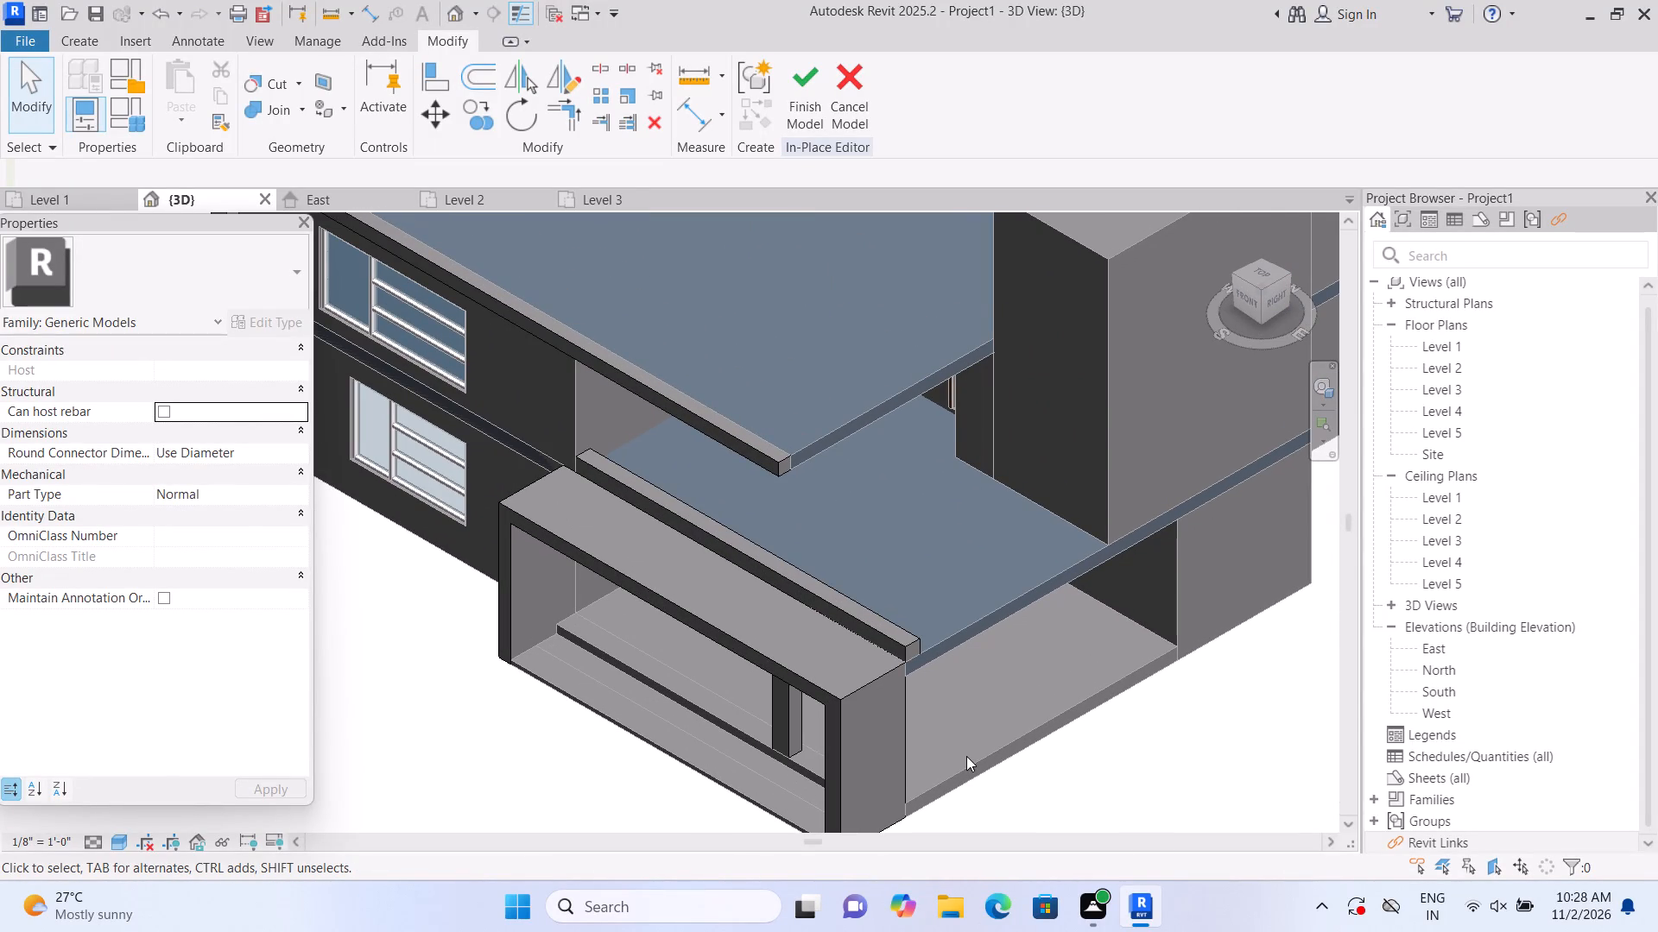
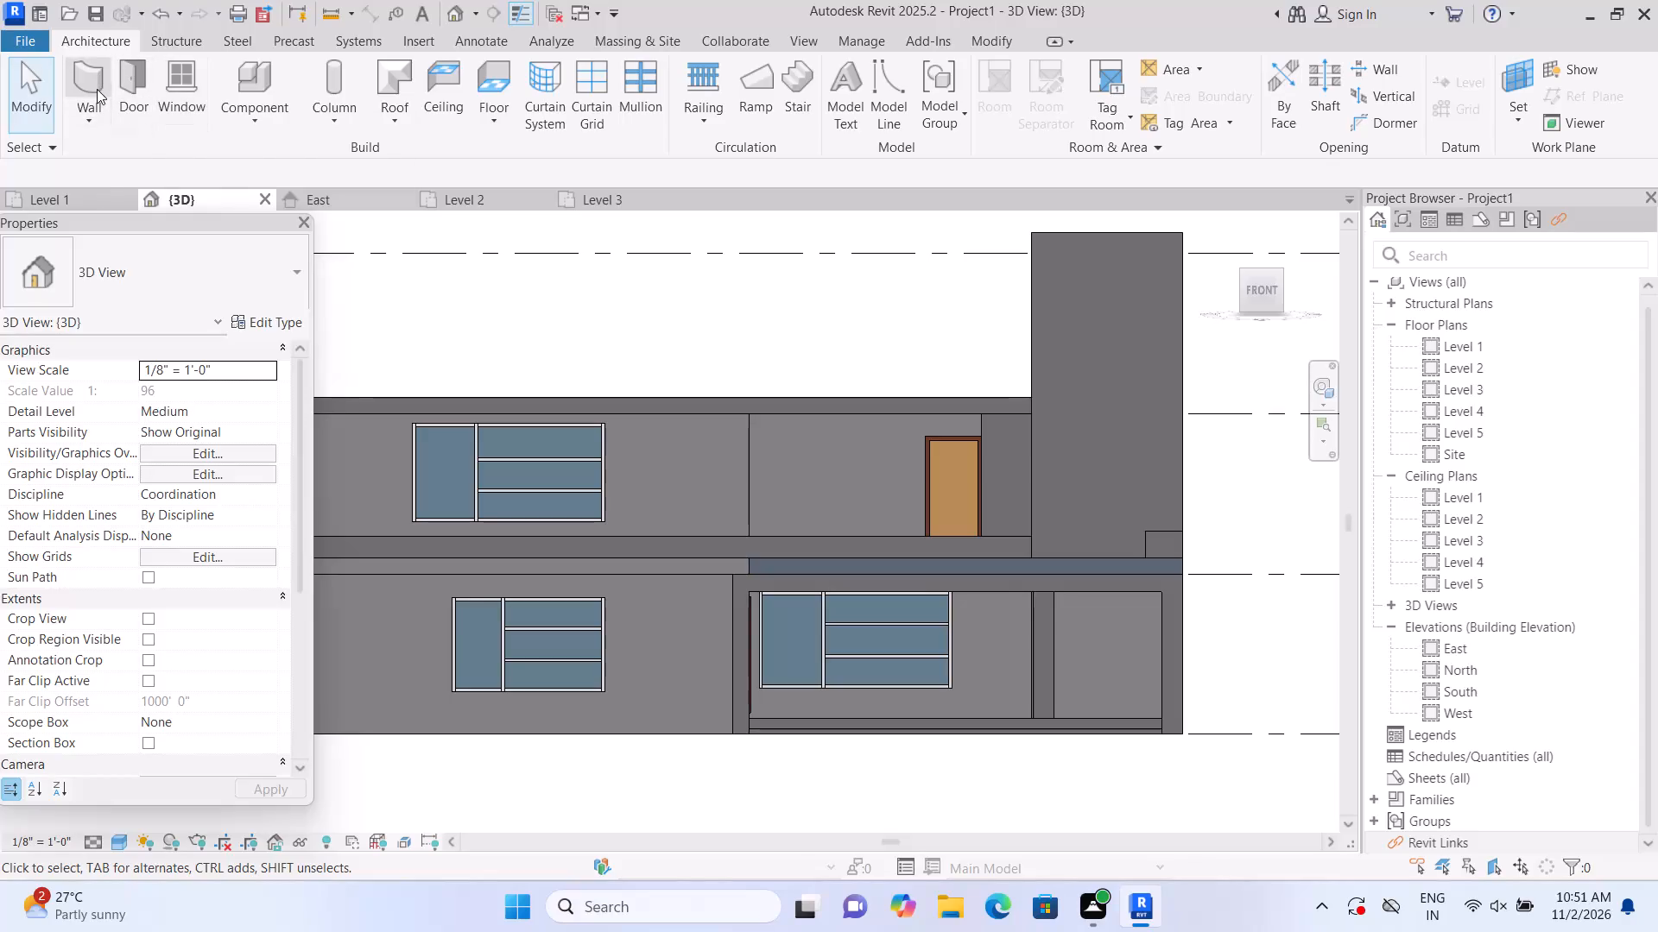
Start an in-place component in the Audio Visual Devices category, keeping the default name.
left_click(97, 89)
left_click(252, 121)
left_click(299, 212)
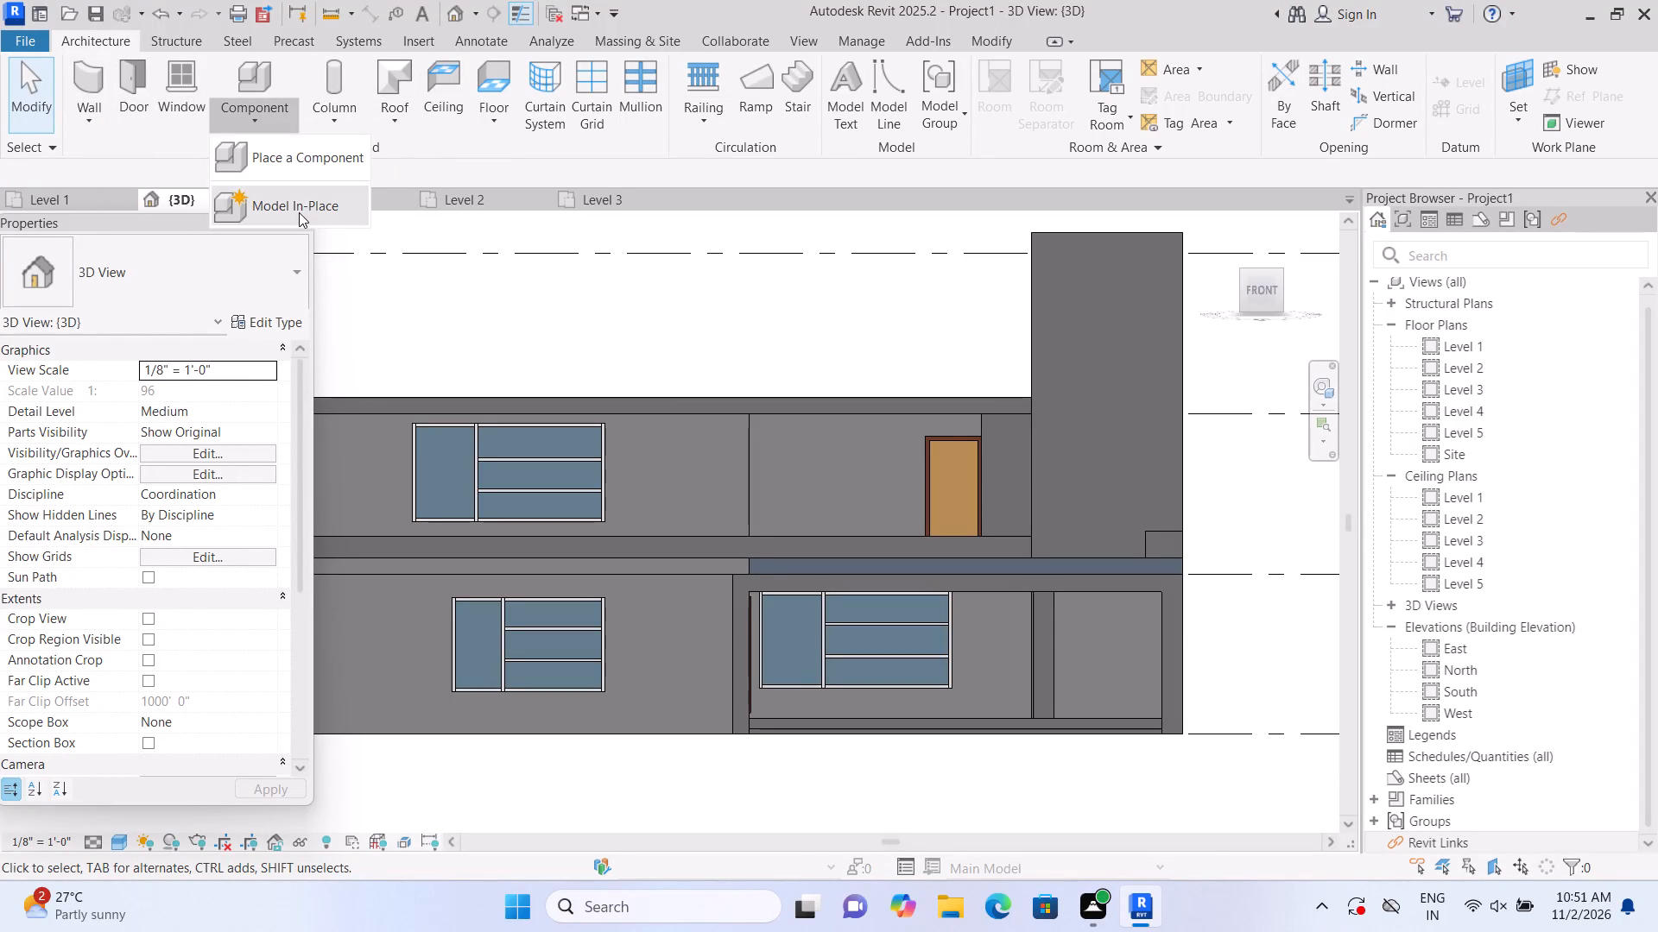
scroll(734, 372, "down", 5)
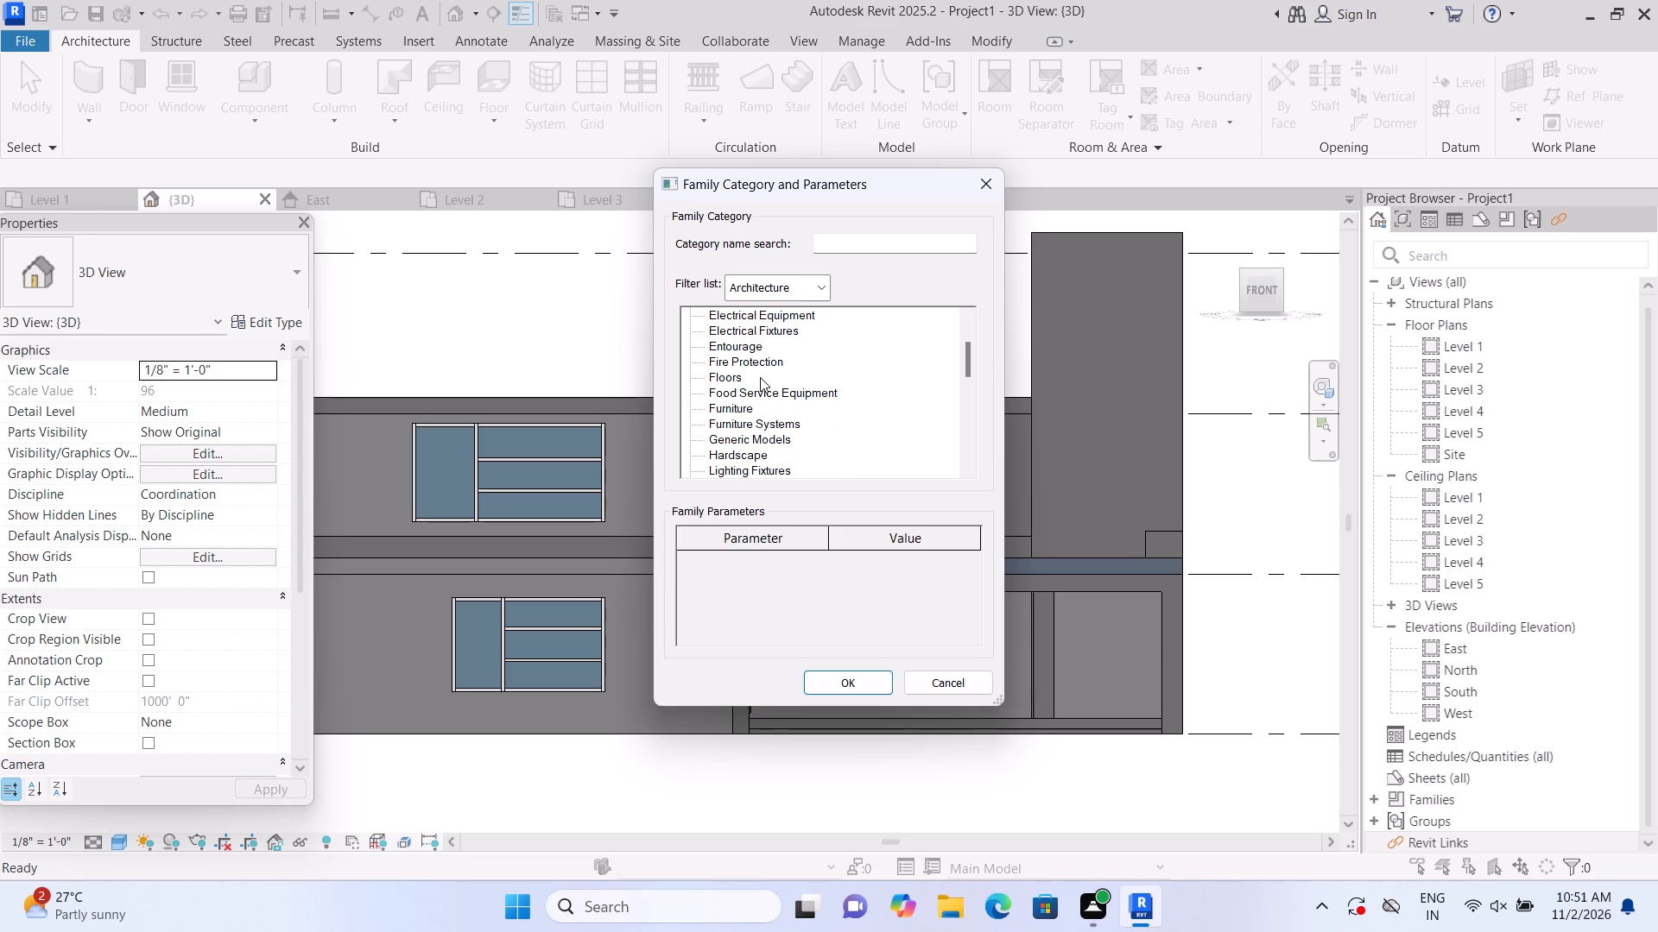
scroll(760, 395, "down", 3)
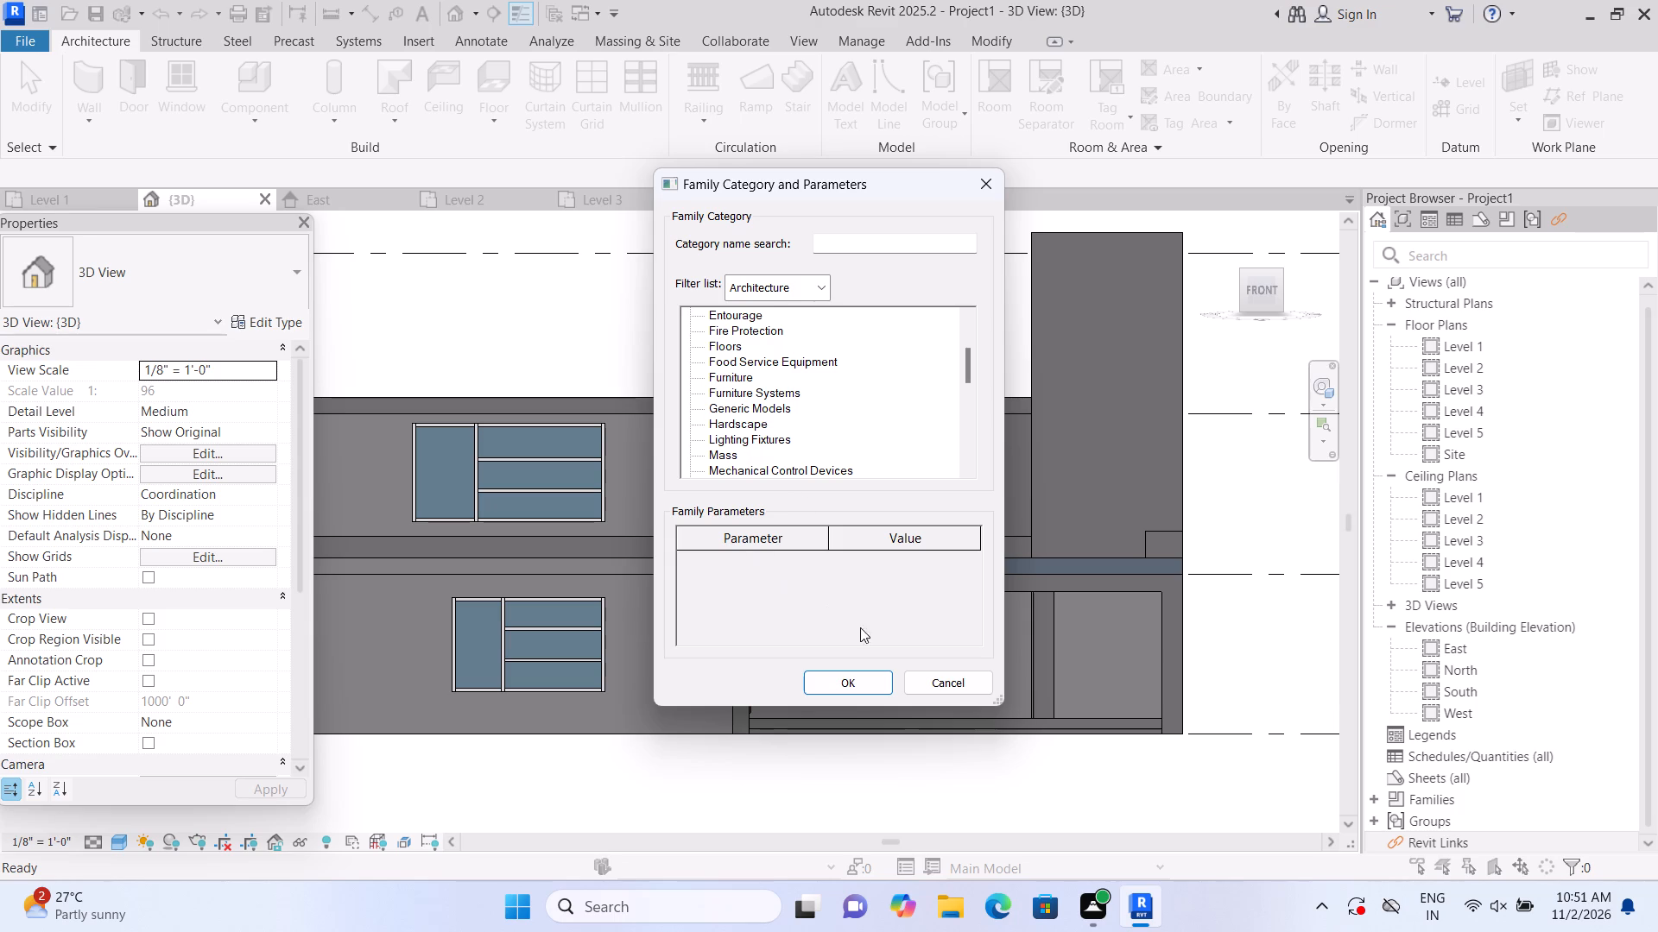
left_click(869, 677)
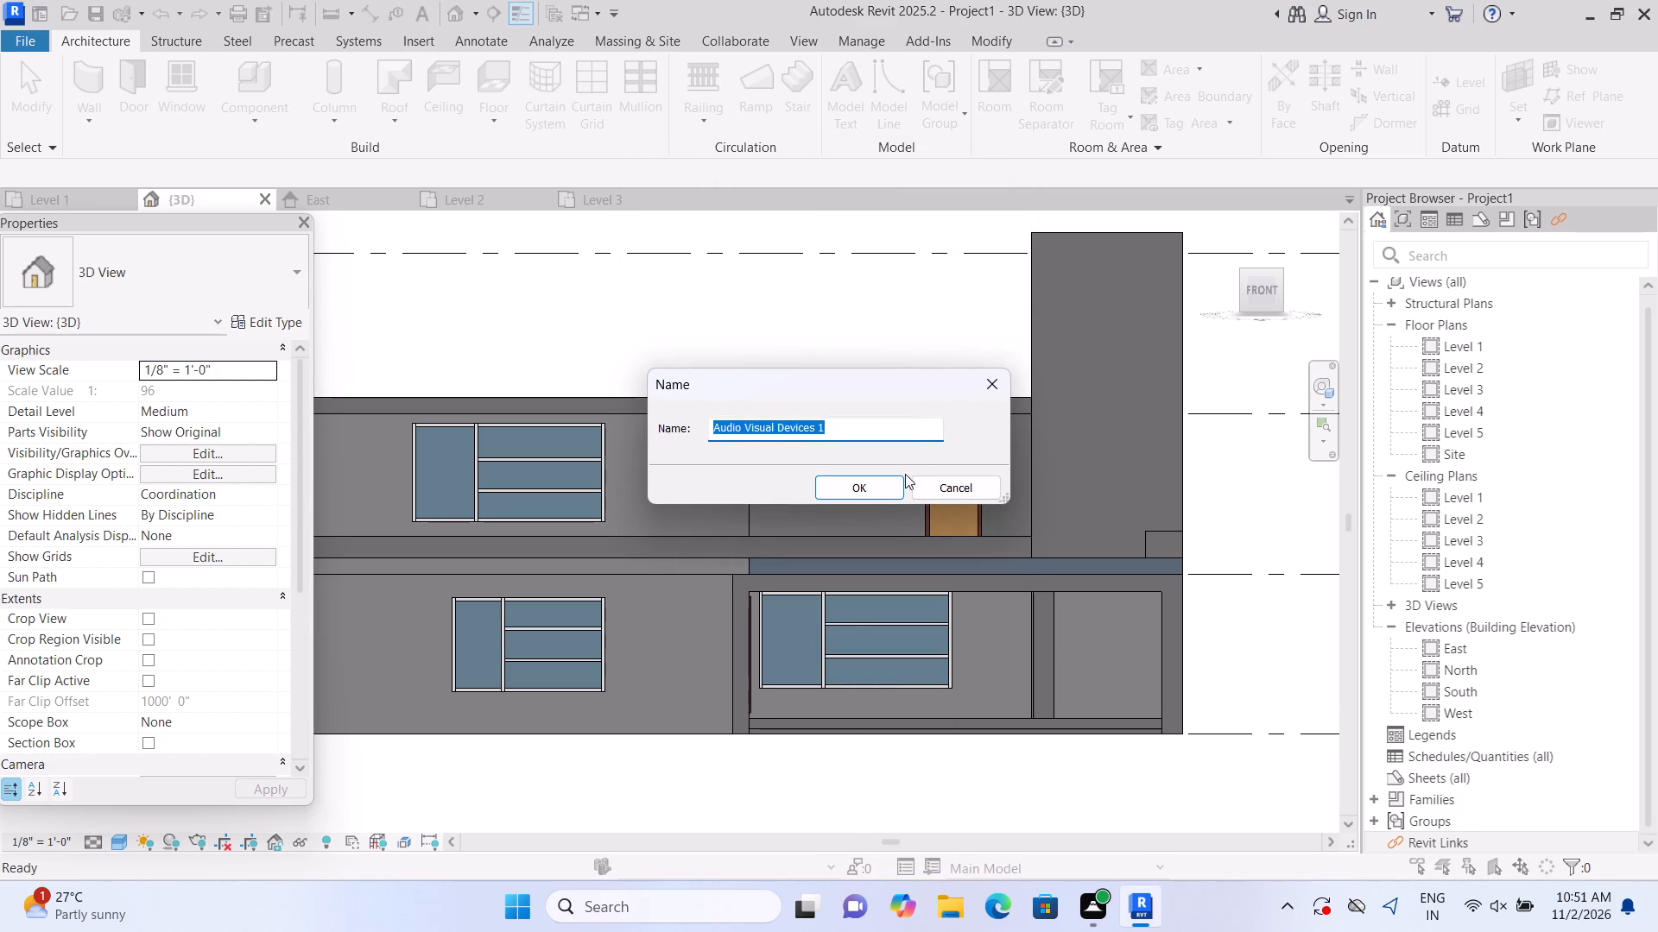
left_click(885, 486)
On the upper 9" front wall's plane, extrude a 9'-0" tall post 1'-0" deep at the upper frame's open end beside the tower.
scroll(885, 488, "down", 1)
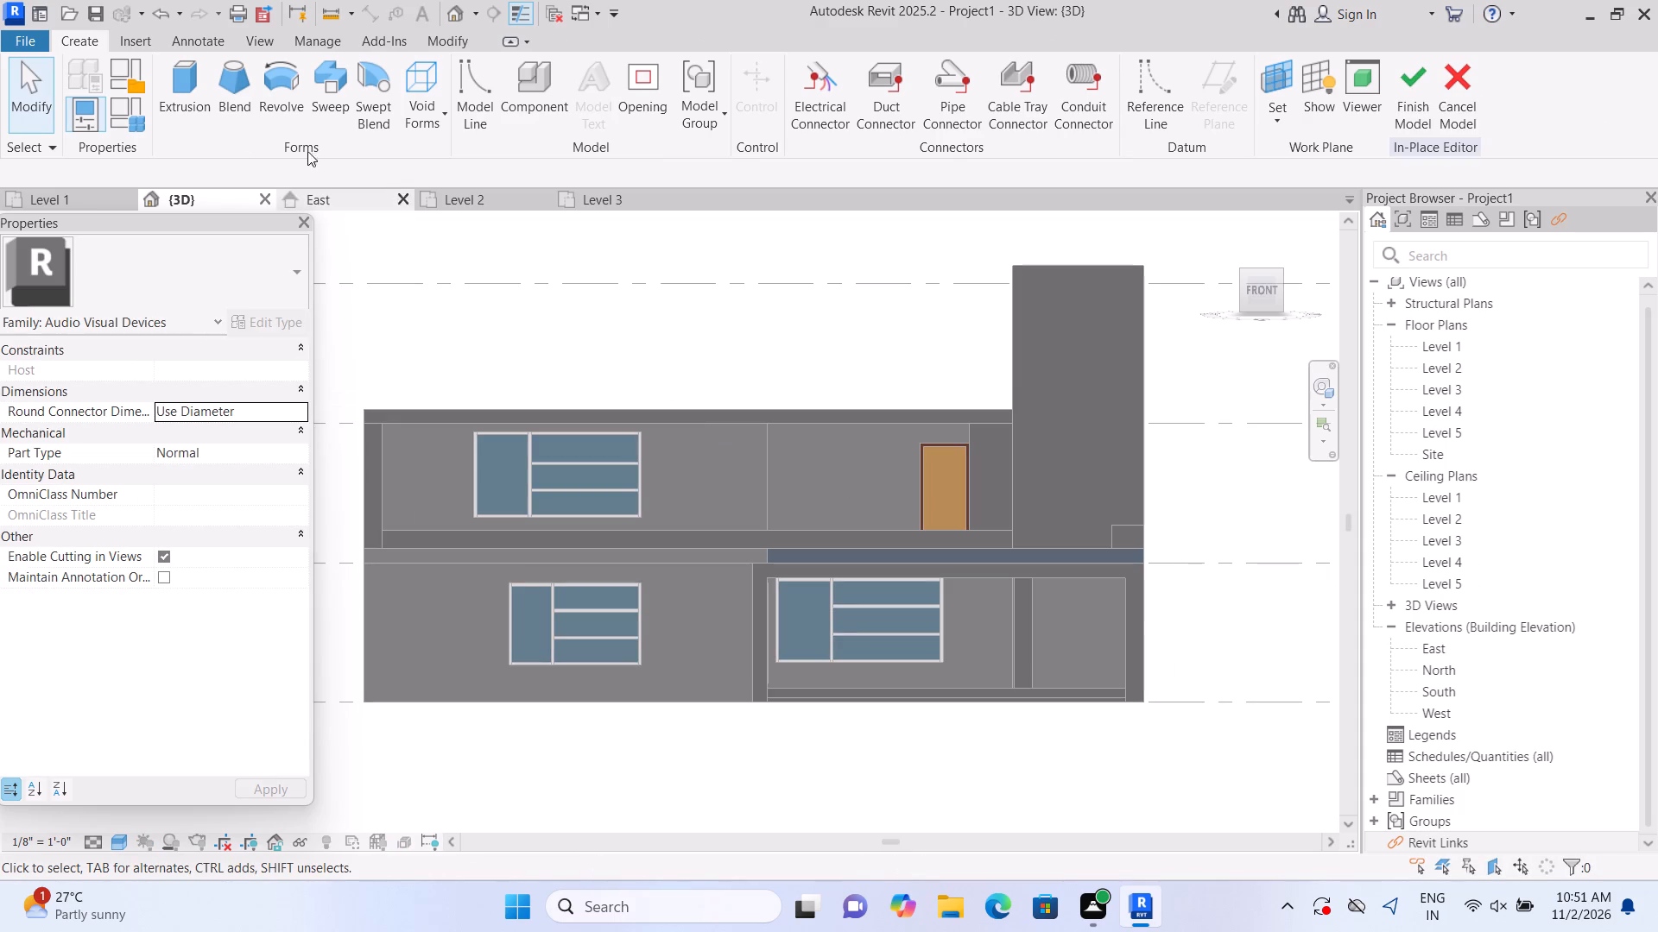
left_click(202, 111)
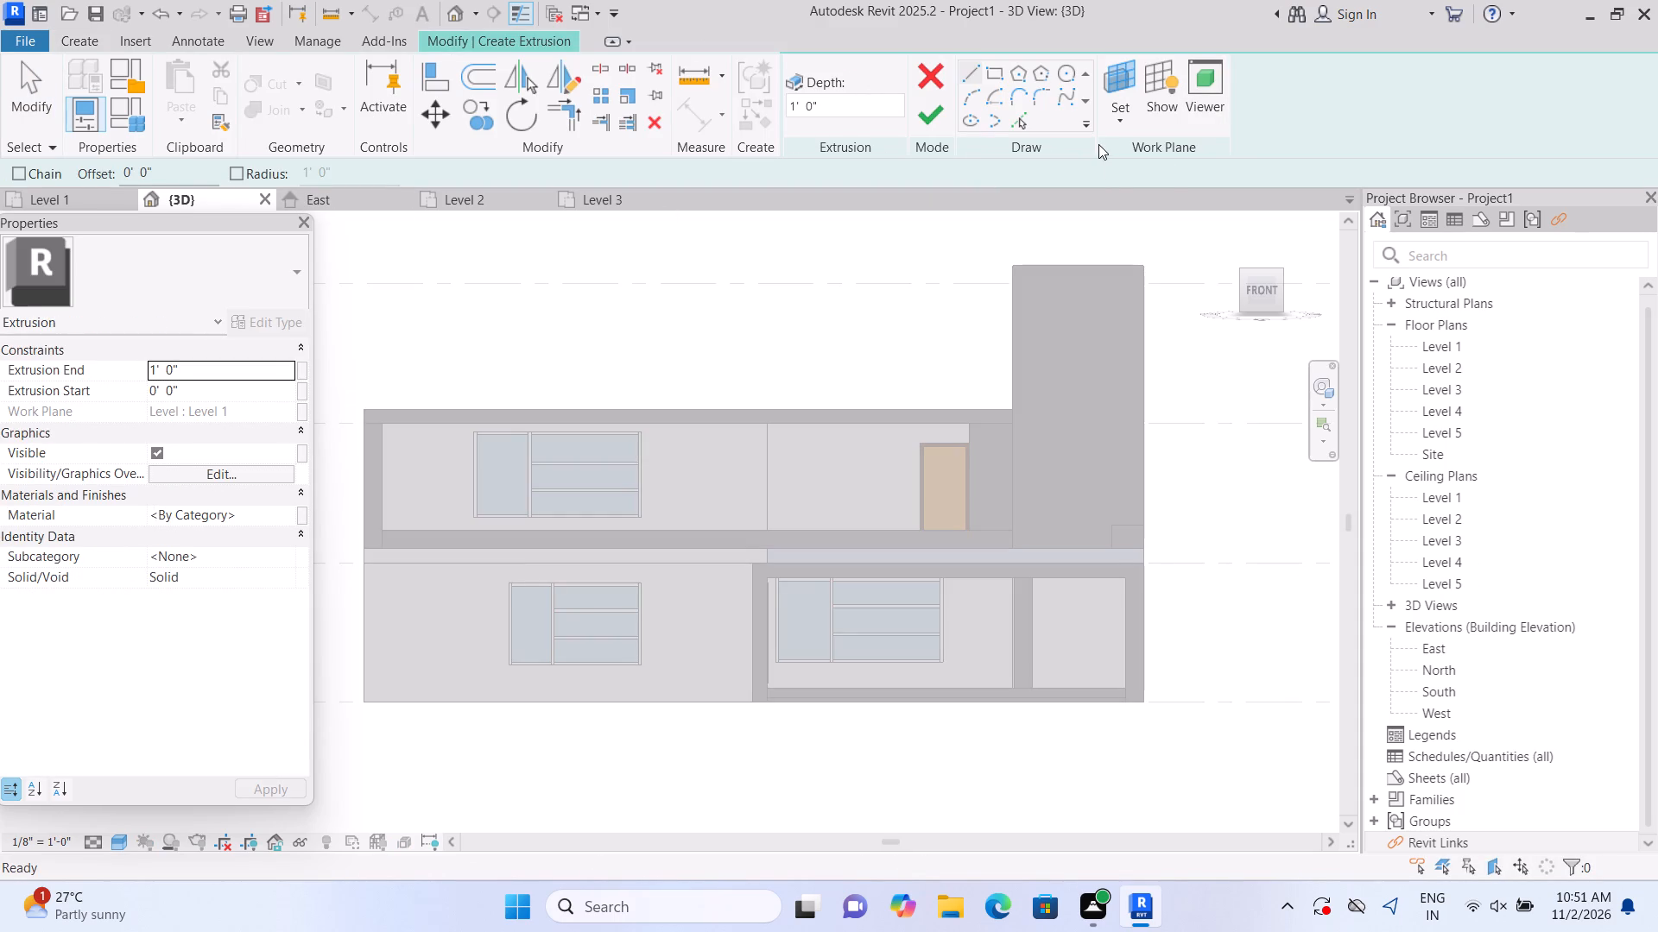
left_click(1116, 123)
left_click(1136, 214)
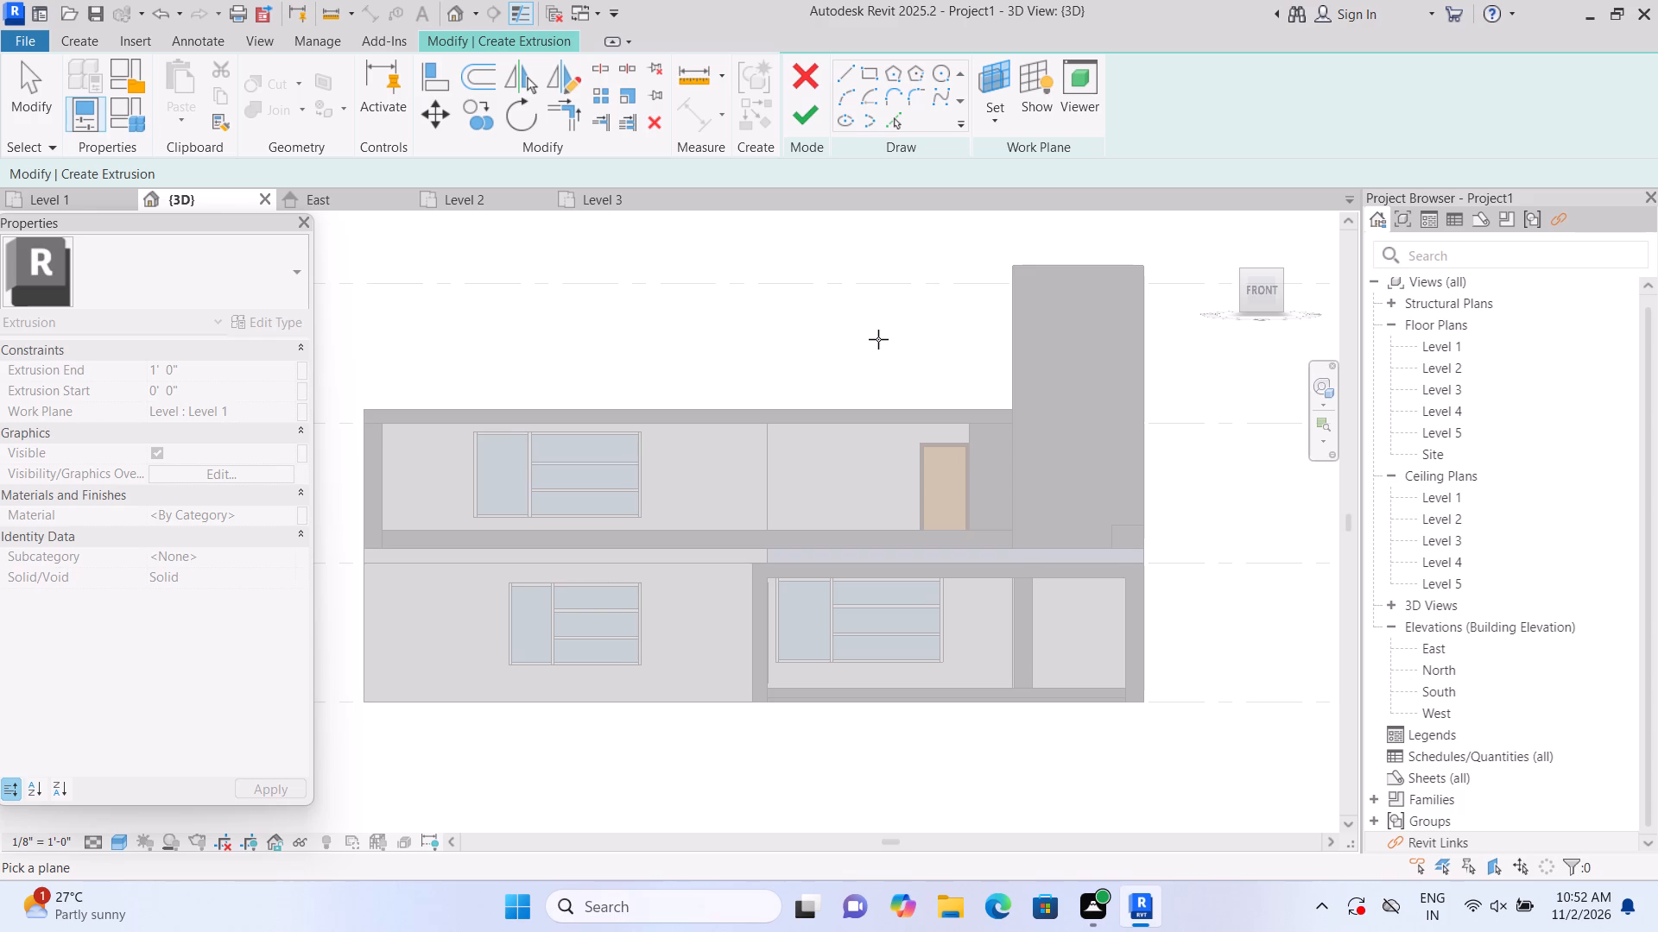
scroll(891, 393, "down", 2)
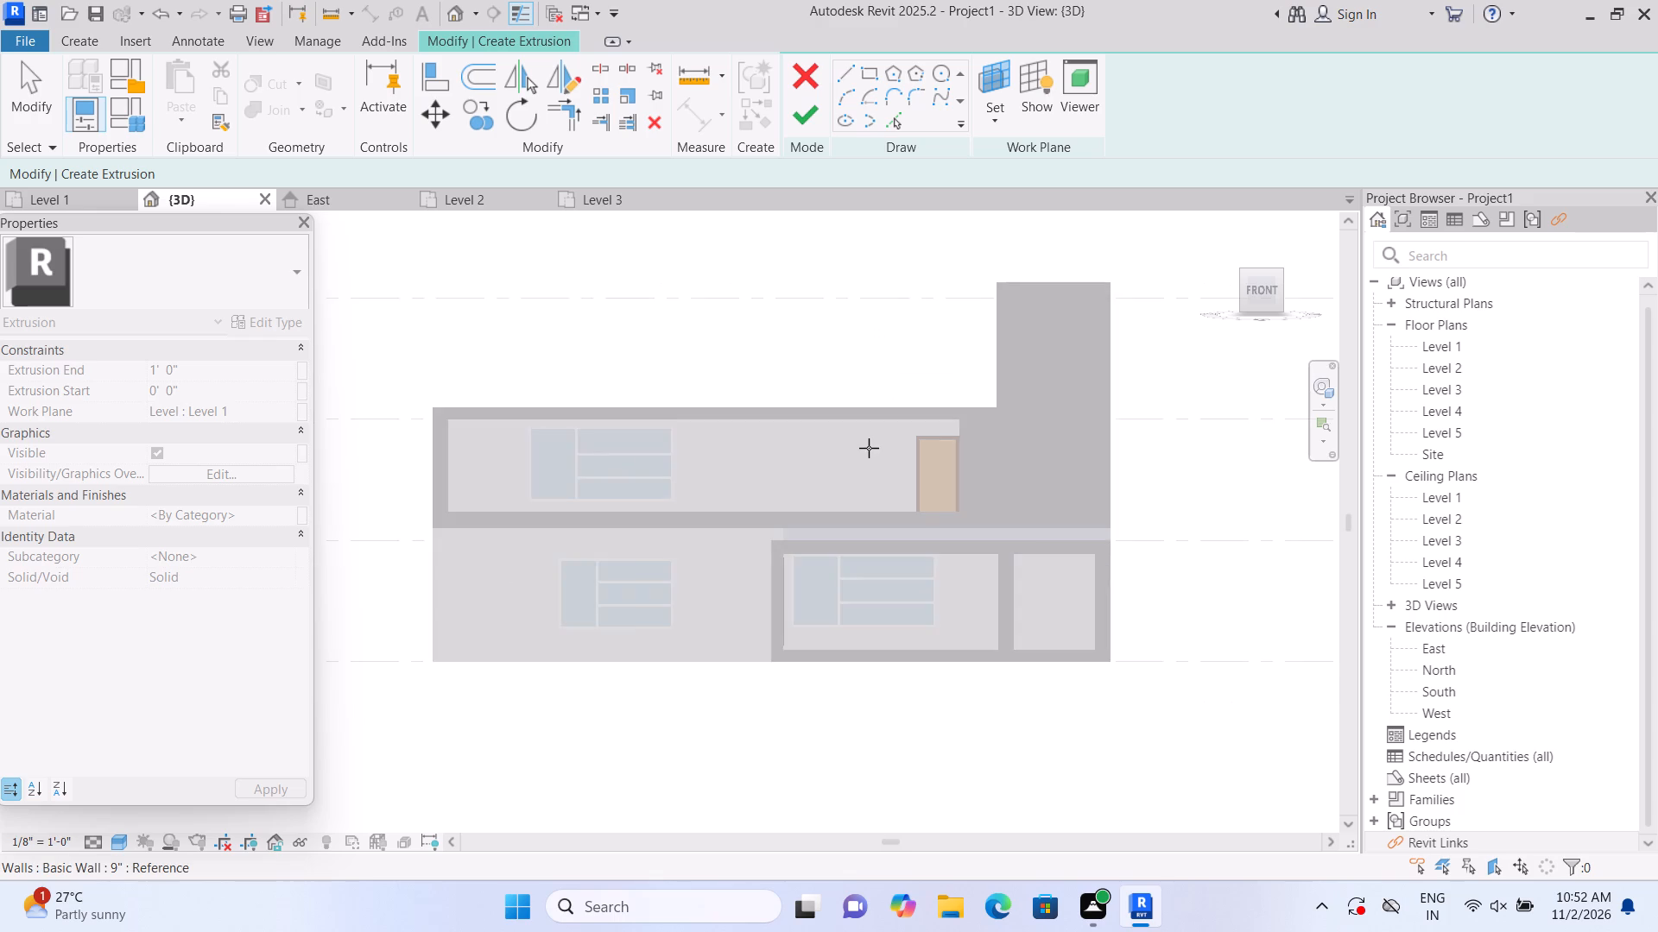
scroll(870, 447, "up", 4)
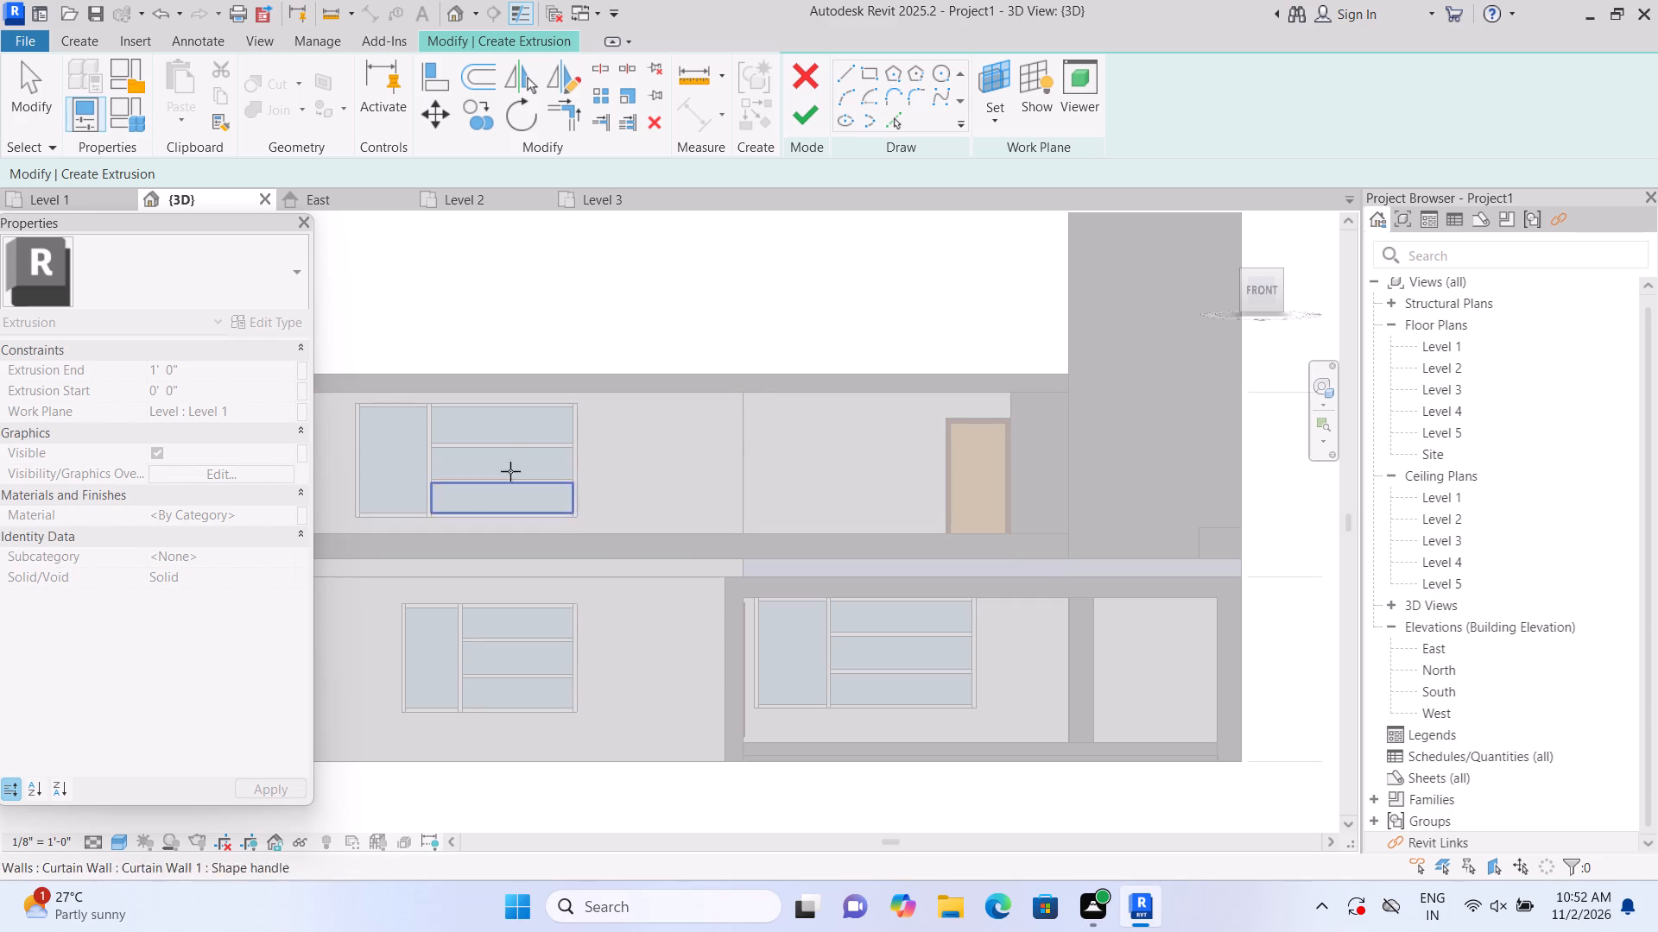
left_click(606, 501)
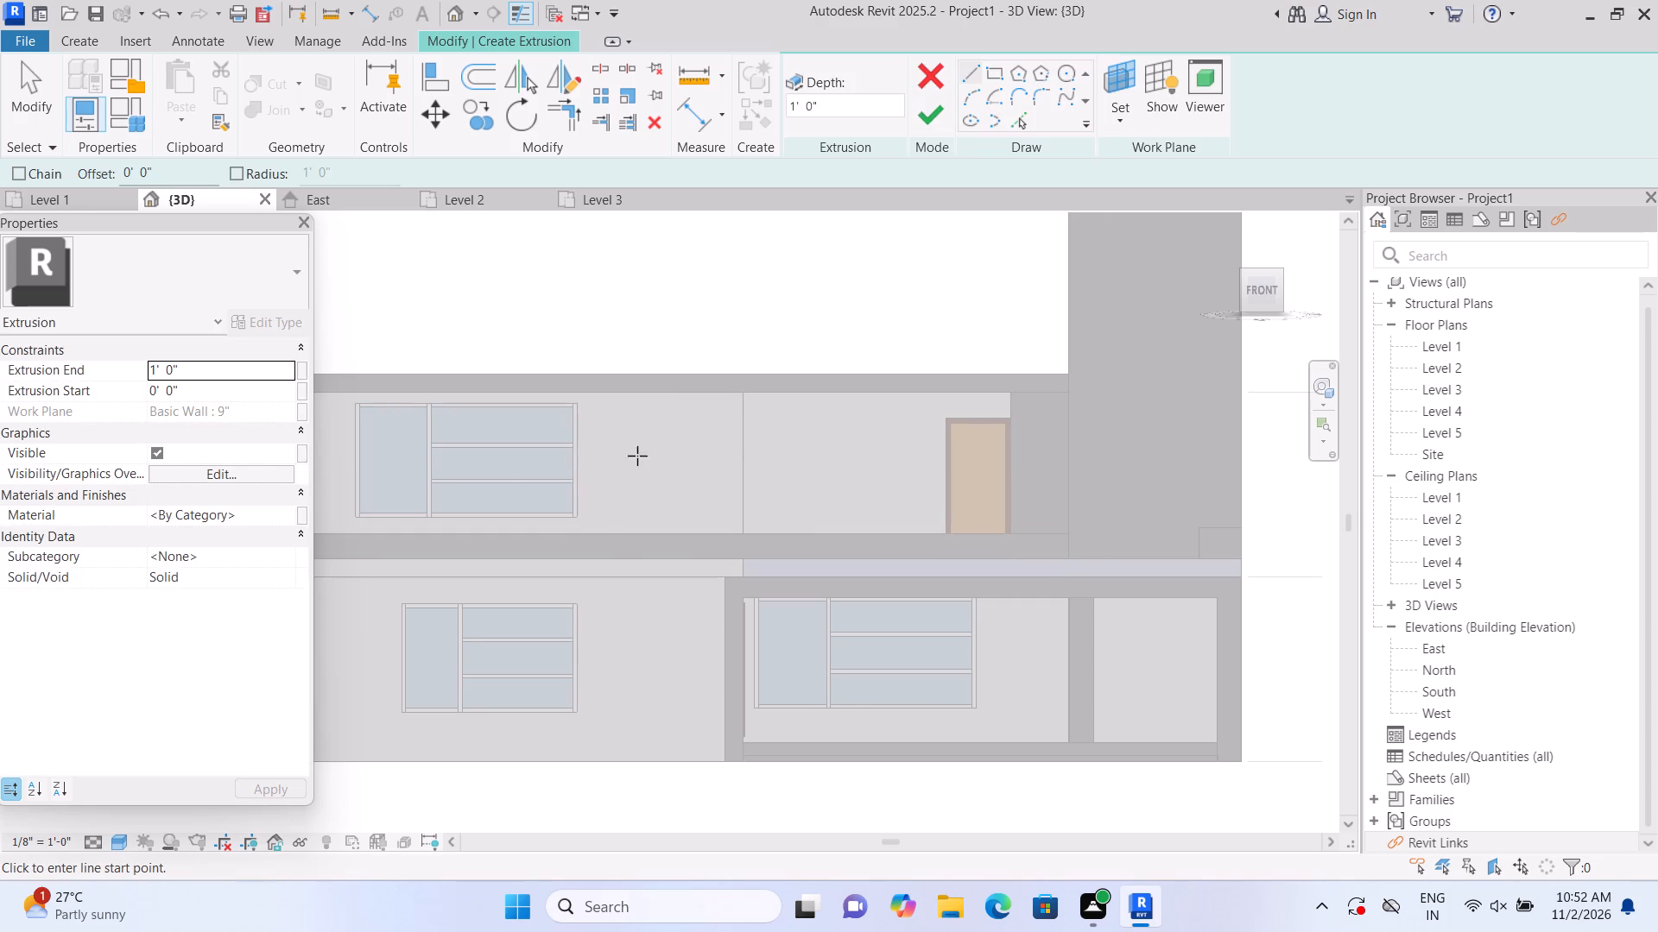
left_click(994, 74)
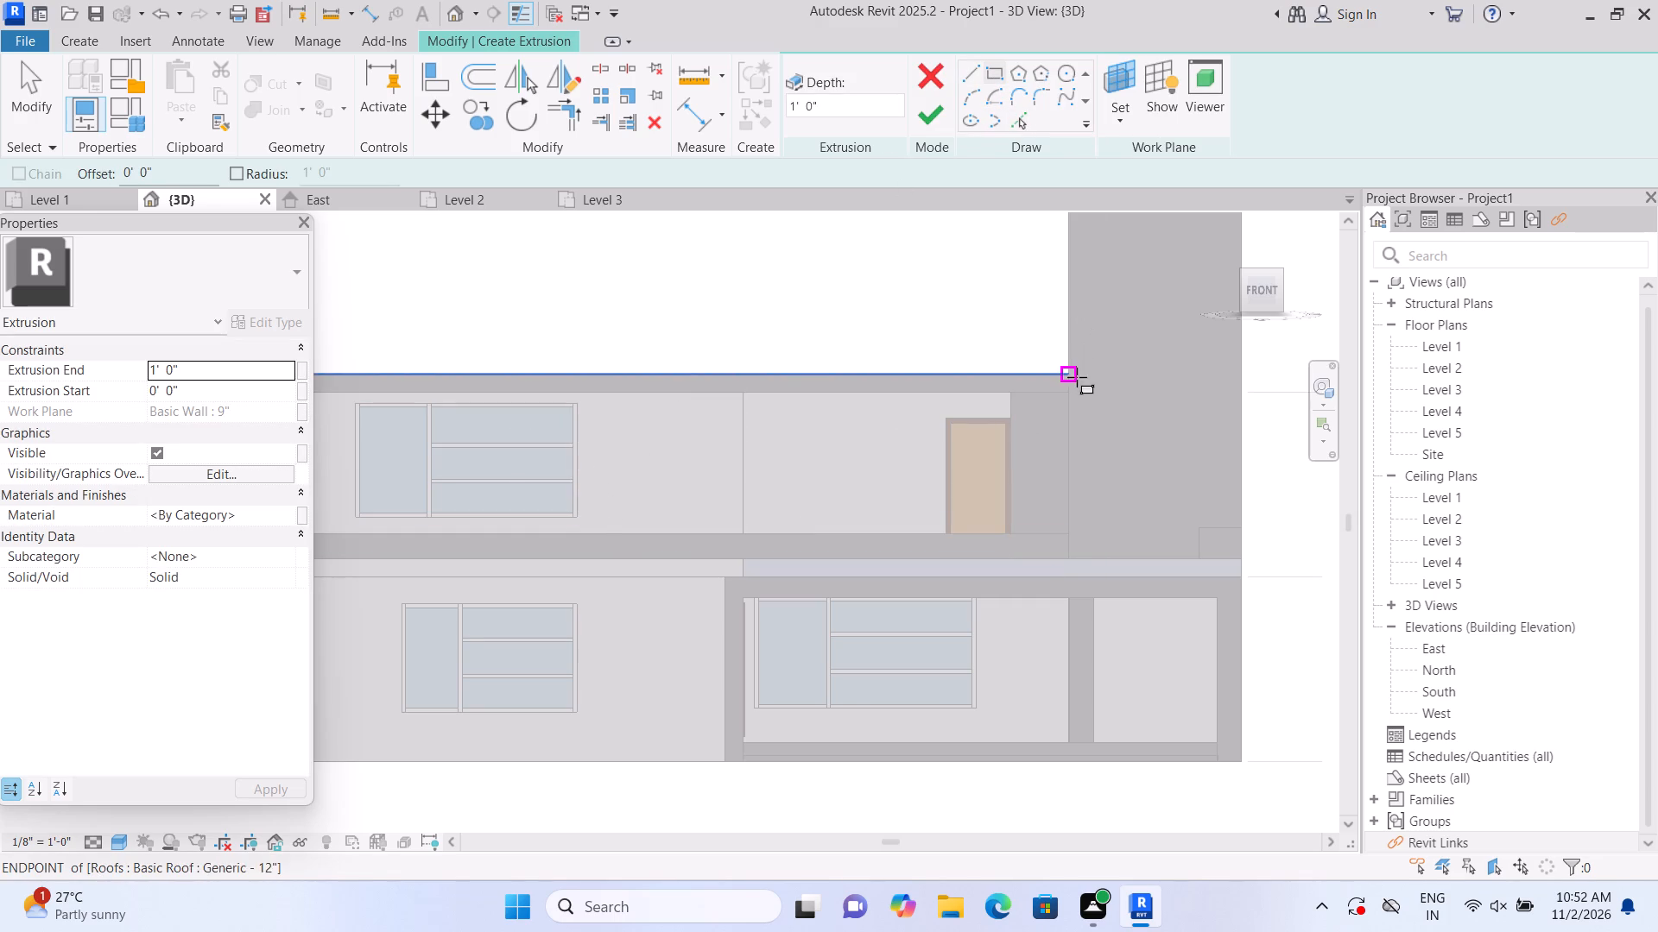
left_click(1073, 395)
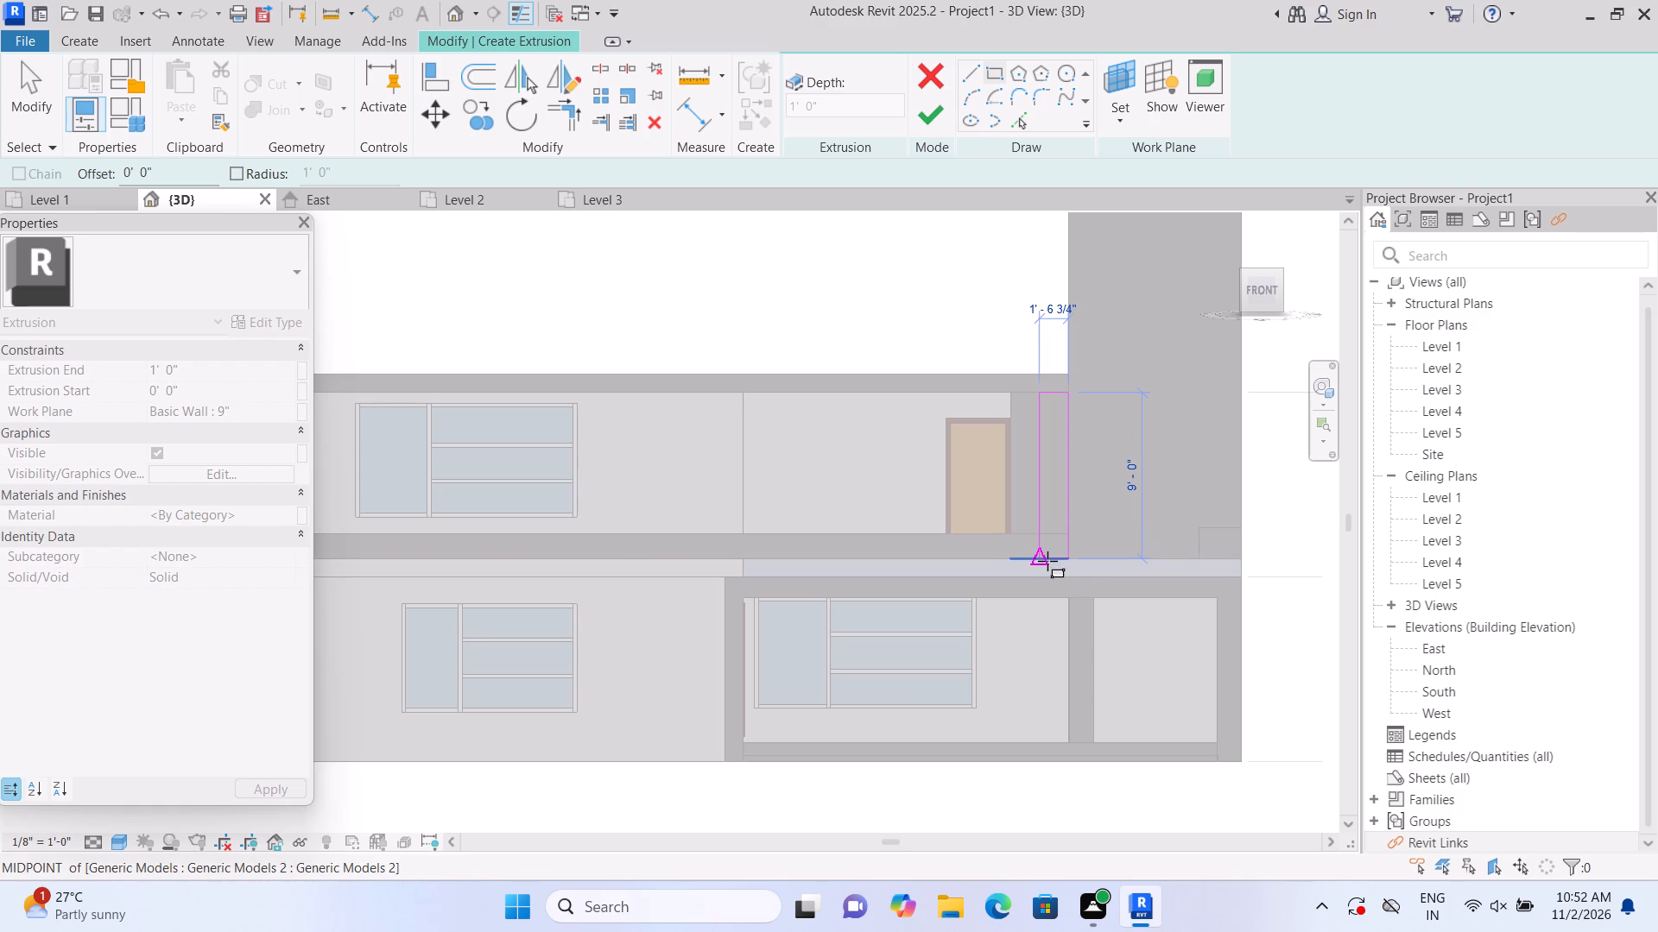
scroll(1053, 561, "up", 4)
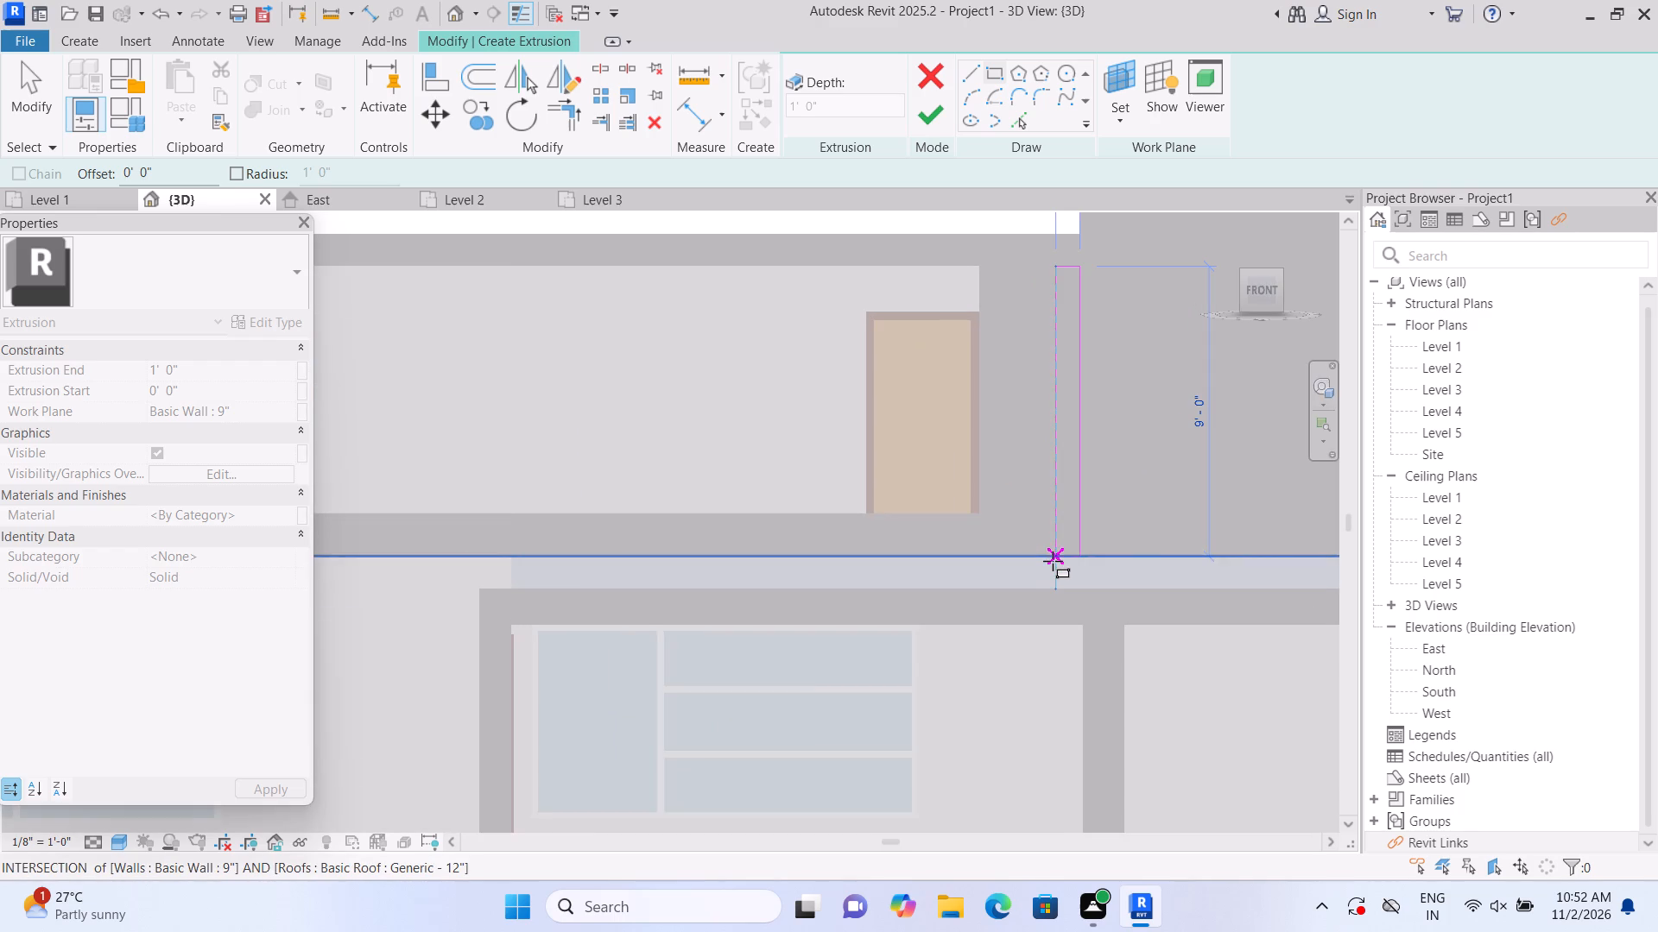
left_click(1041, 560)
left_click(914, 104)
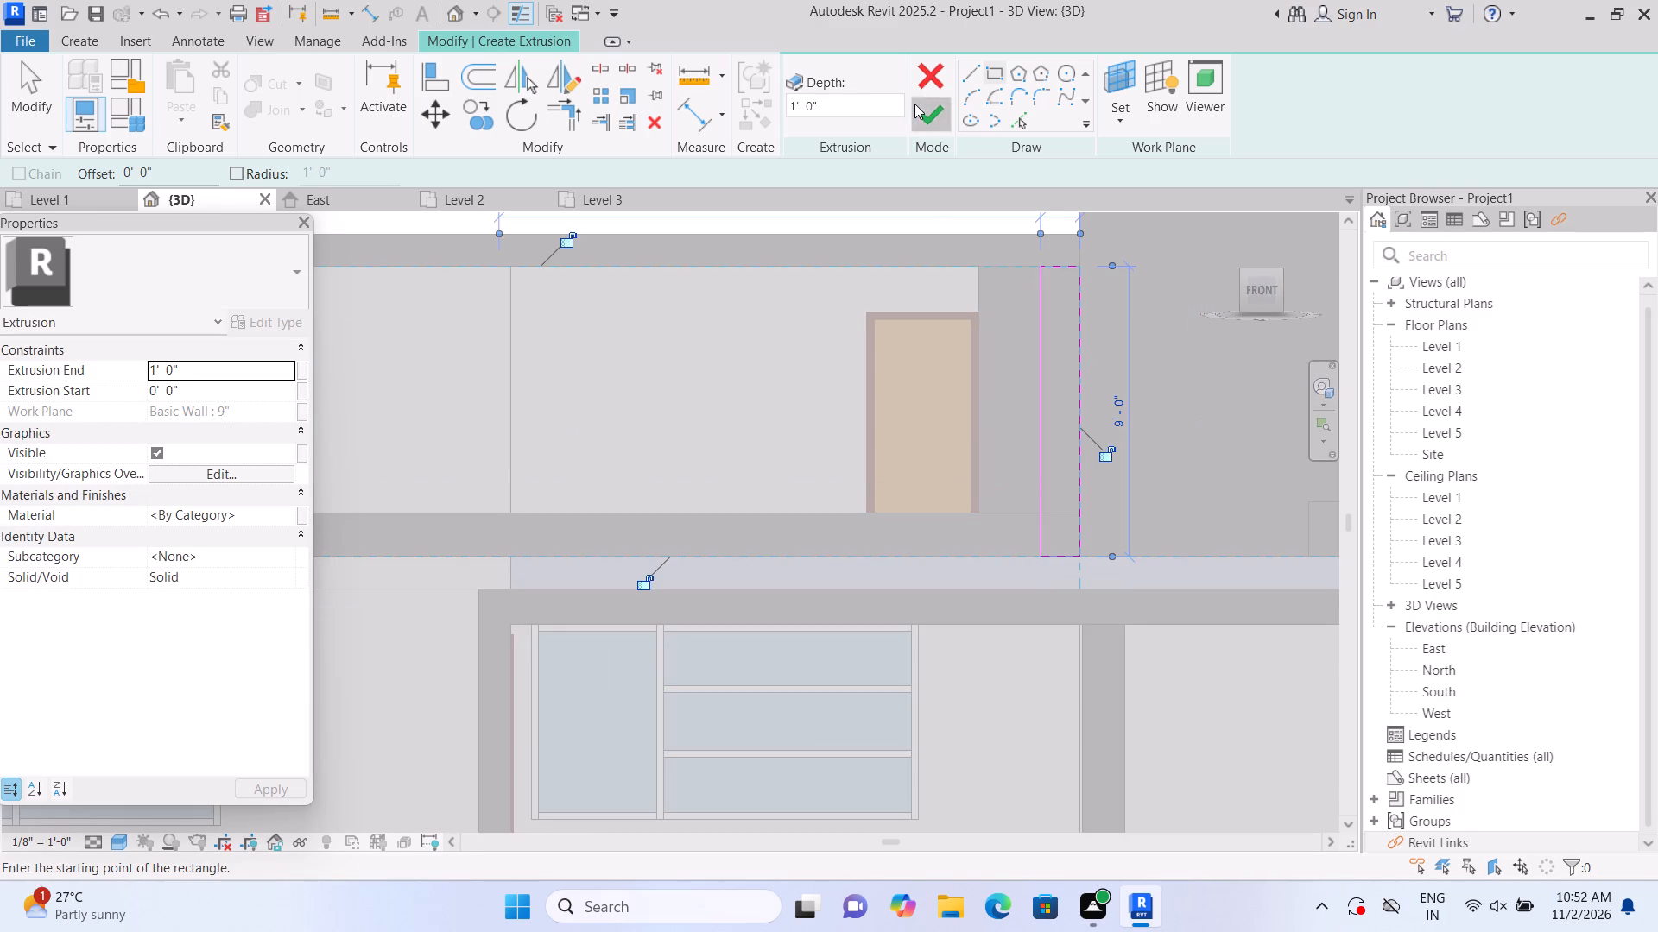
scroll(927, 137, "down", 6)
scroll(955, 355, "down", 6)
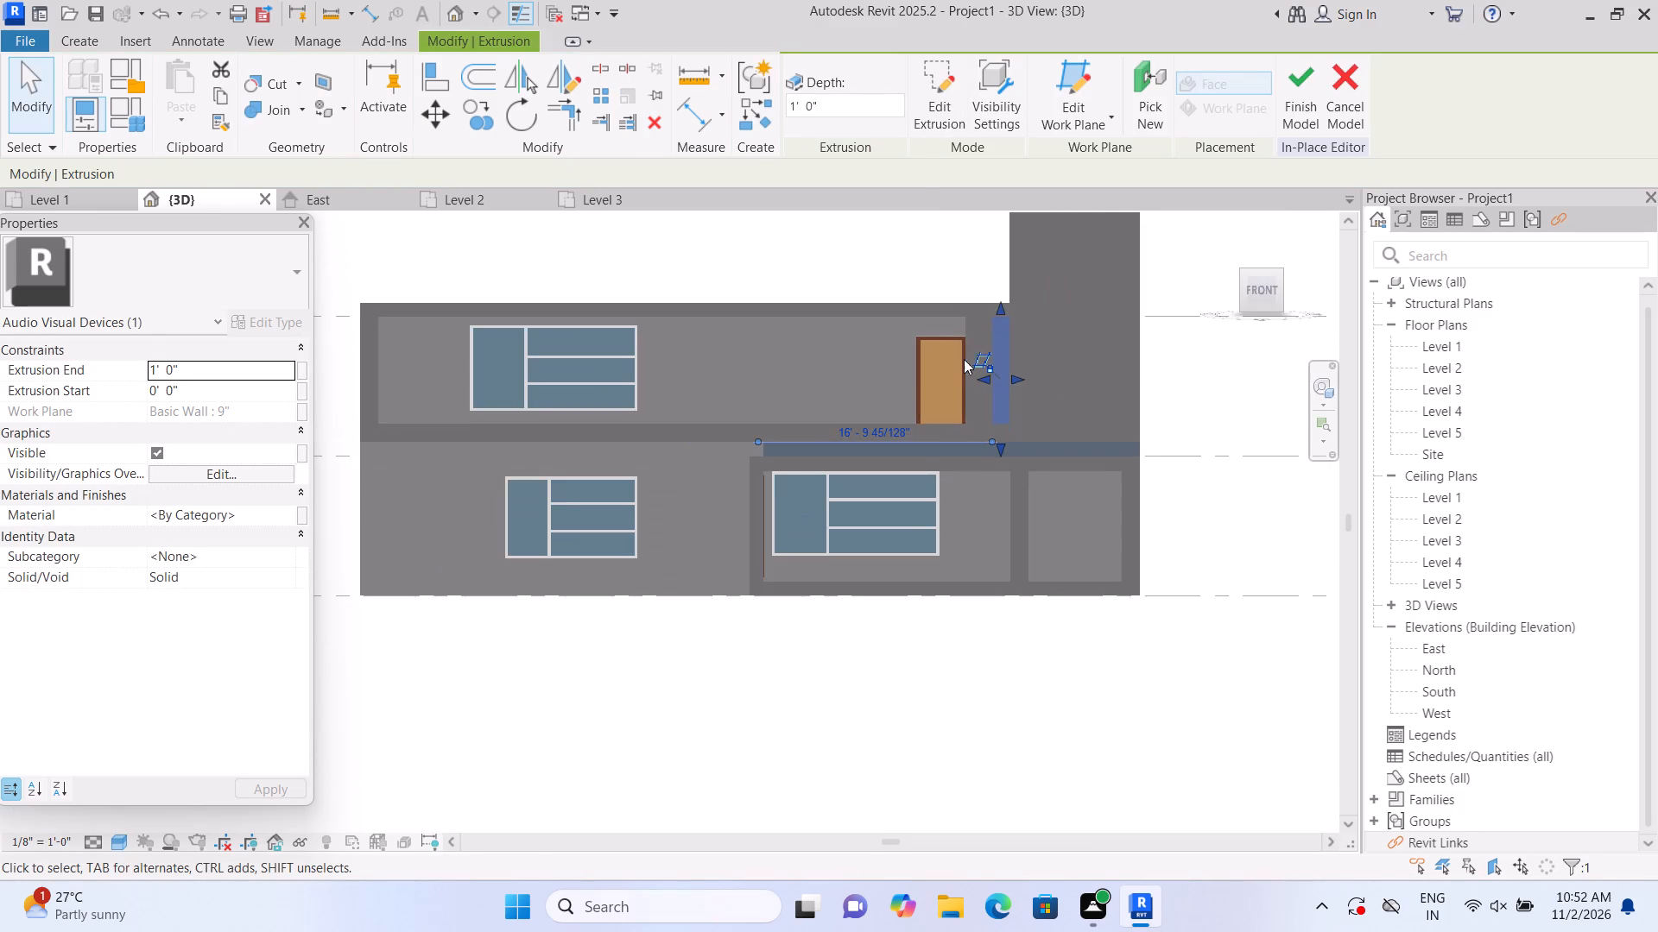
left_click(1169, 374)
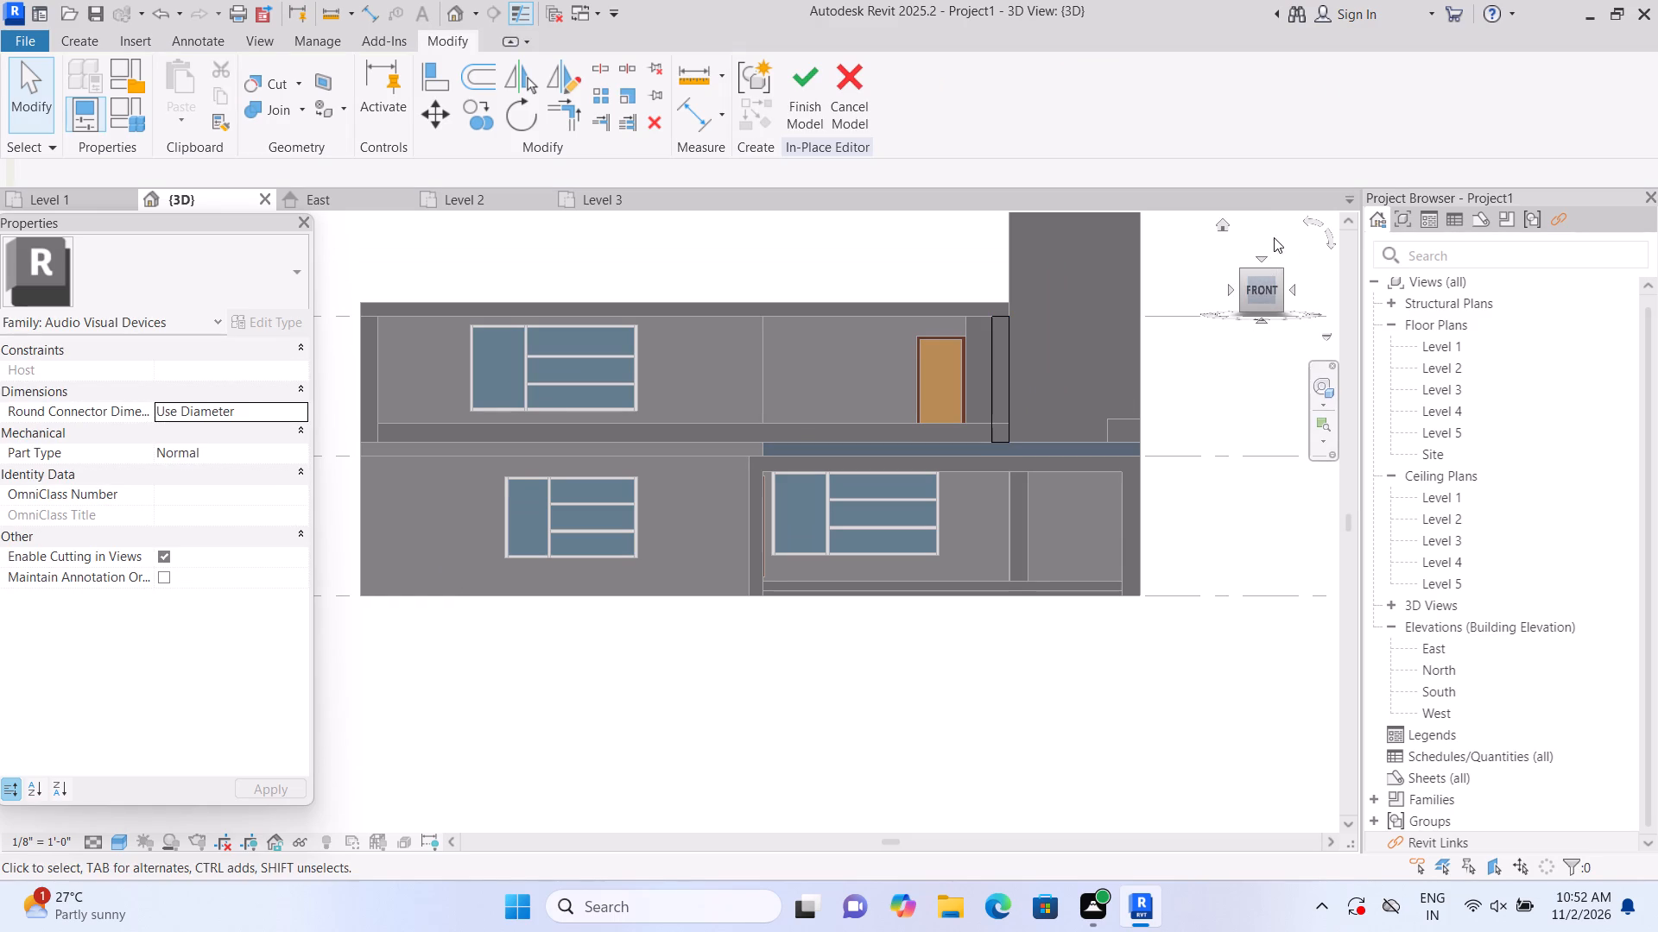
Examine in 3D how the new post fits between the upper frame's top and bottom bands.
left_click(1224, 220)
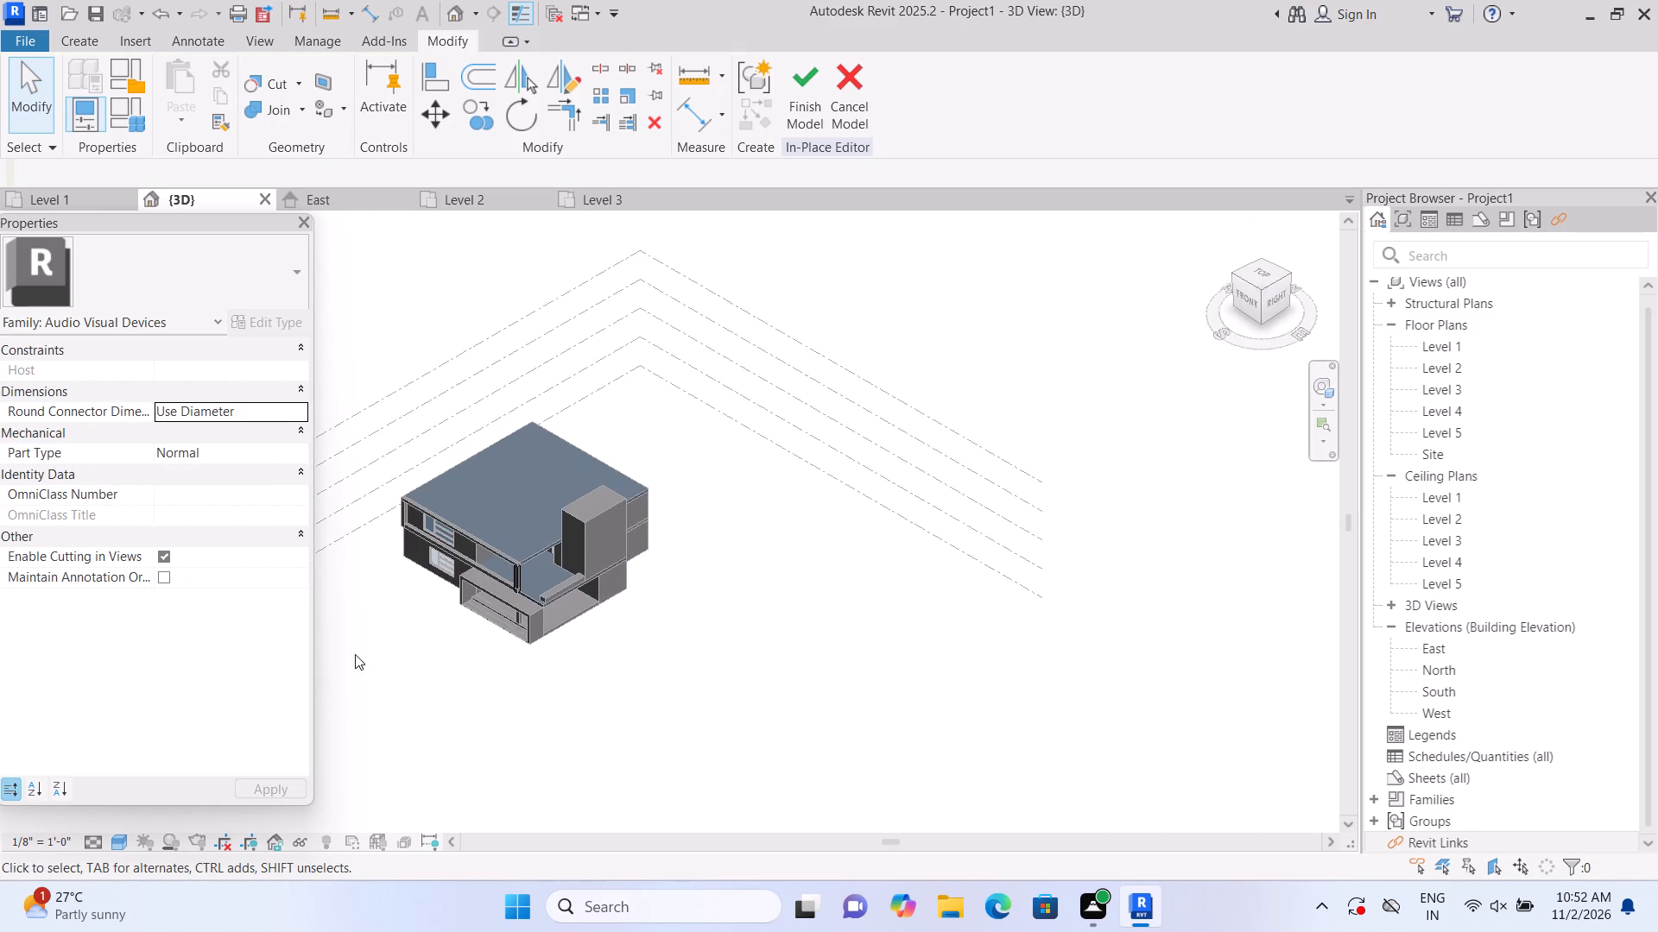
scroll(364, 648, "up", 12)
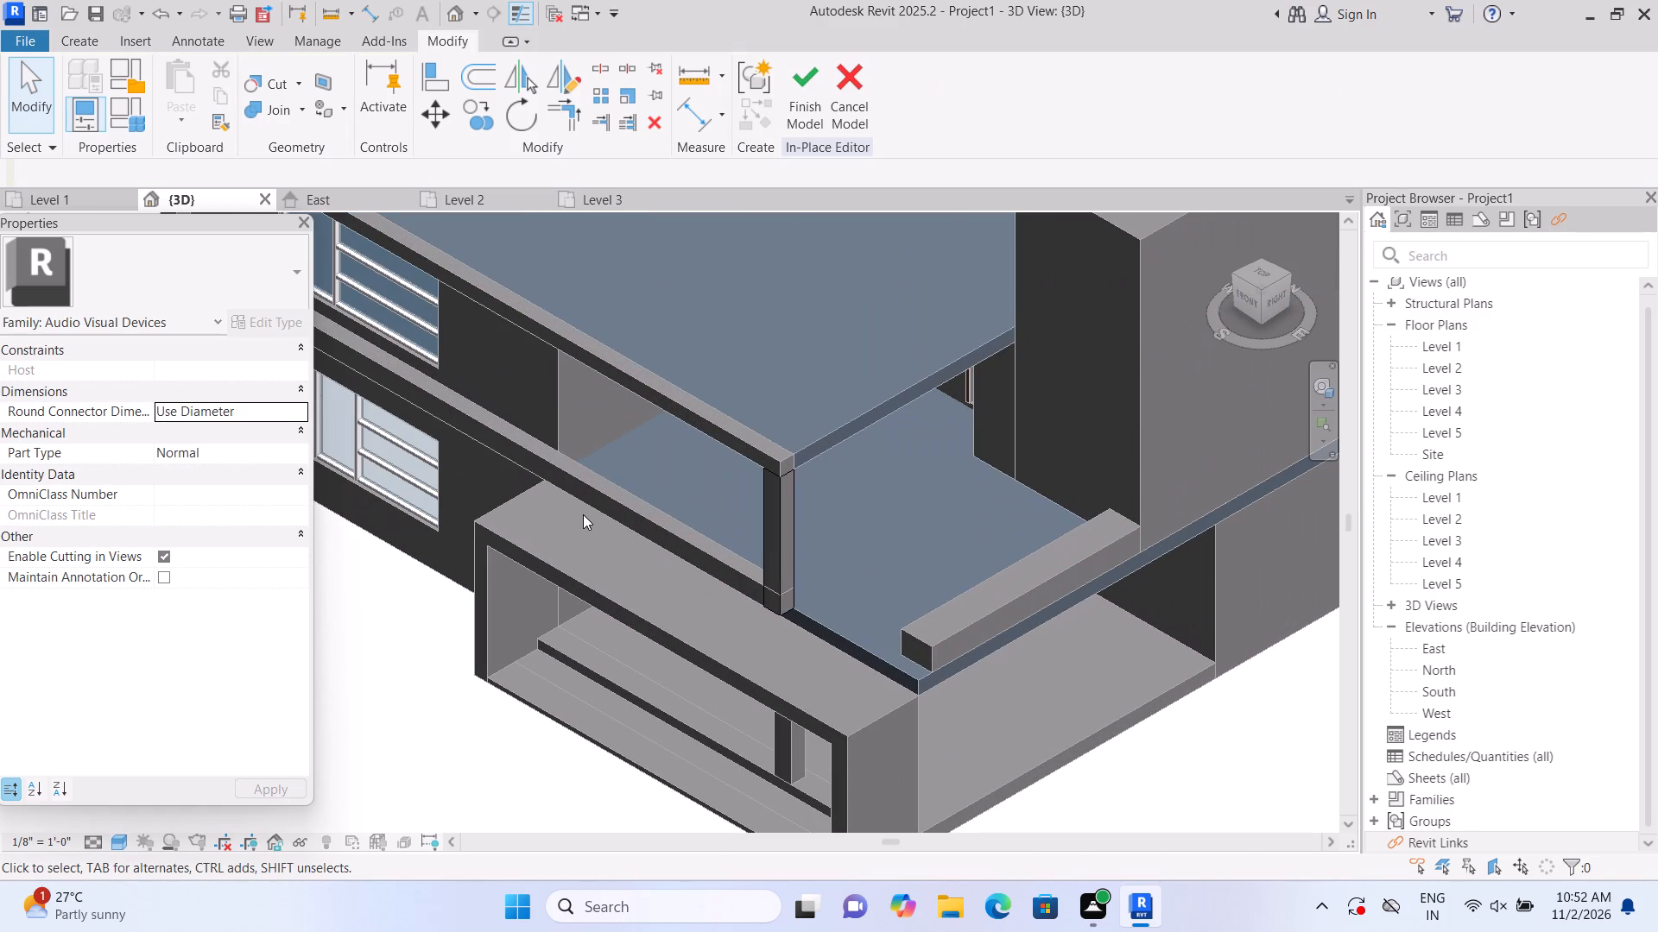
scroll(583, 514, "down", 1)
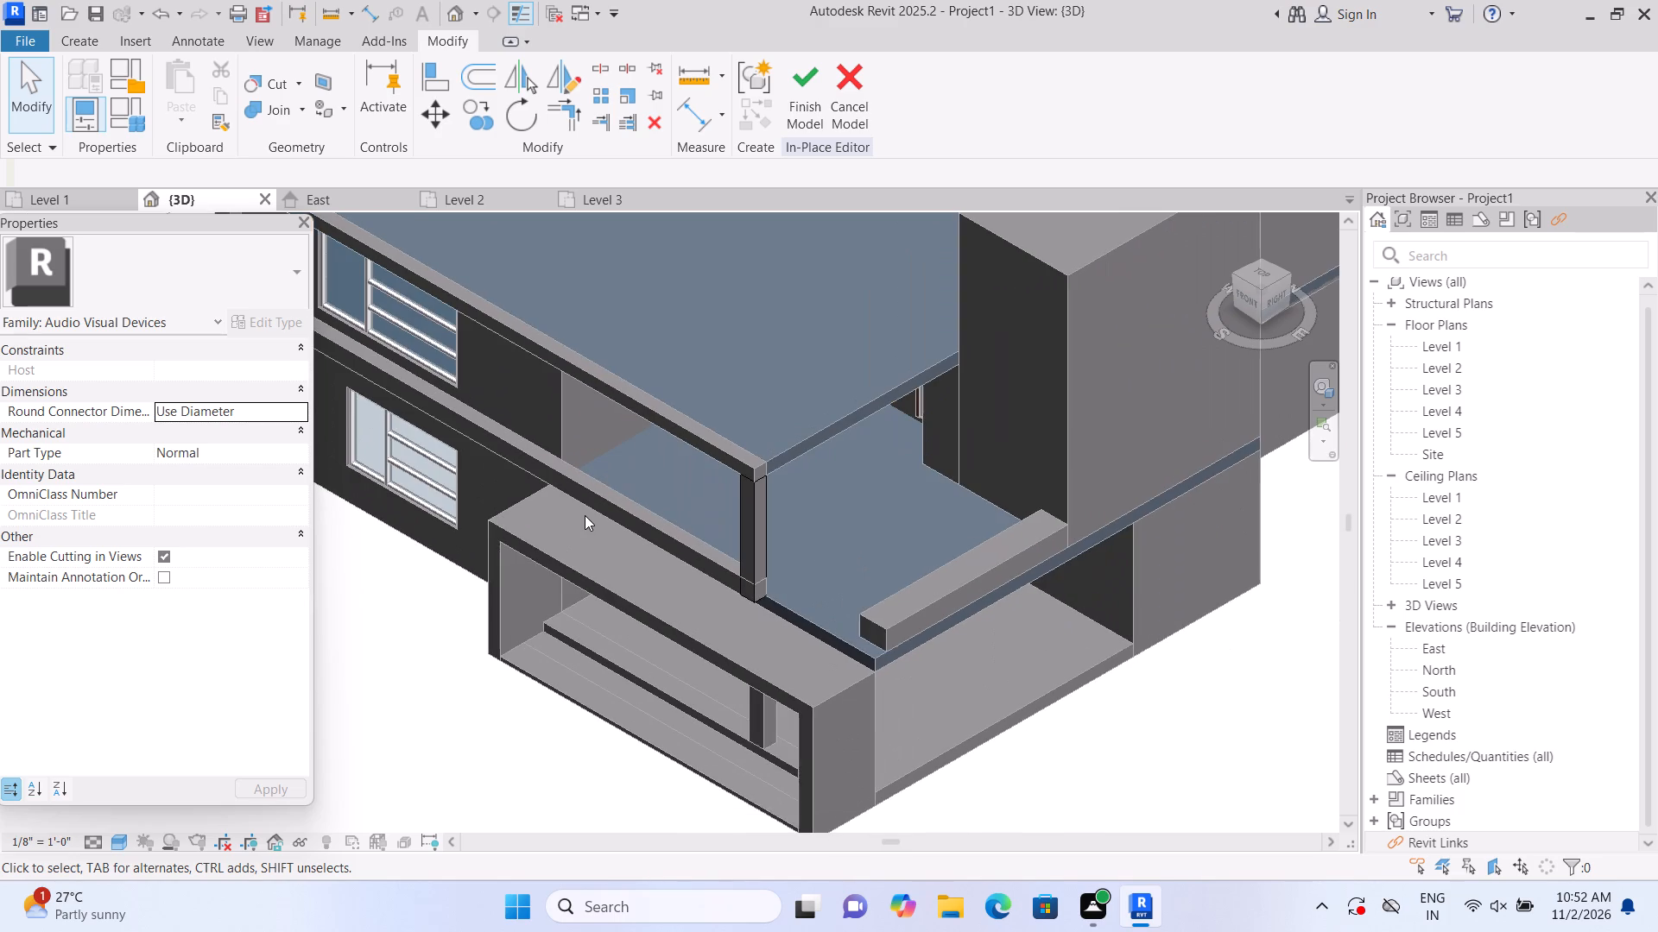
scroll(585, 515, "down", 2)
middle_click_drag(585, 516, 710, 513)
scroll(730, 512, "up", 3)
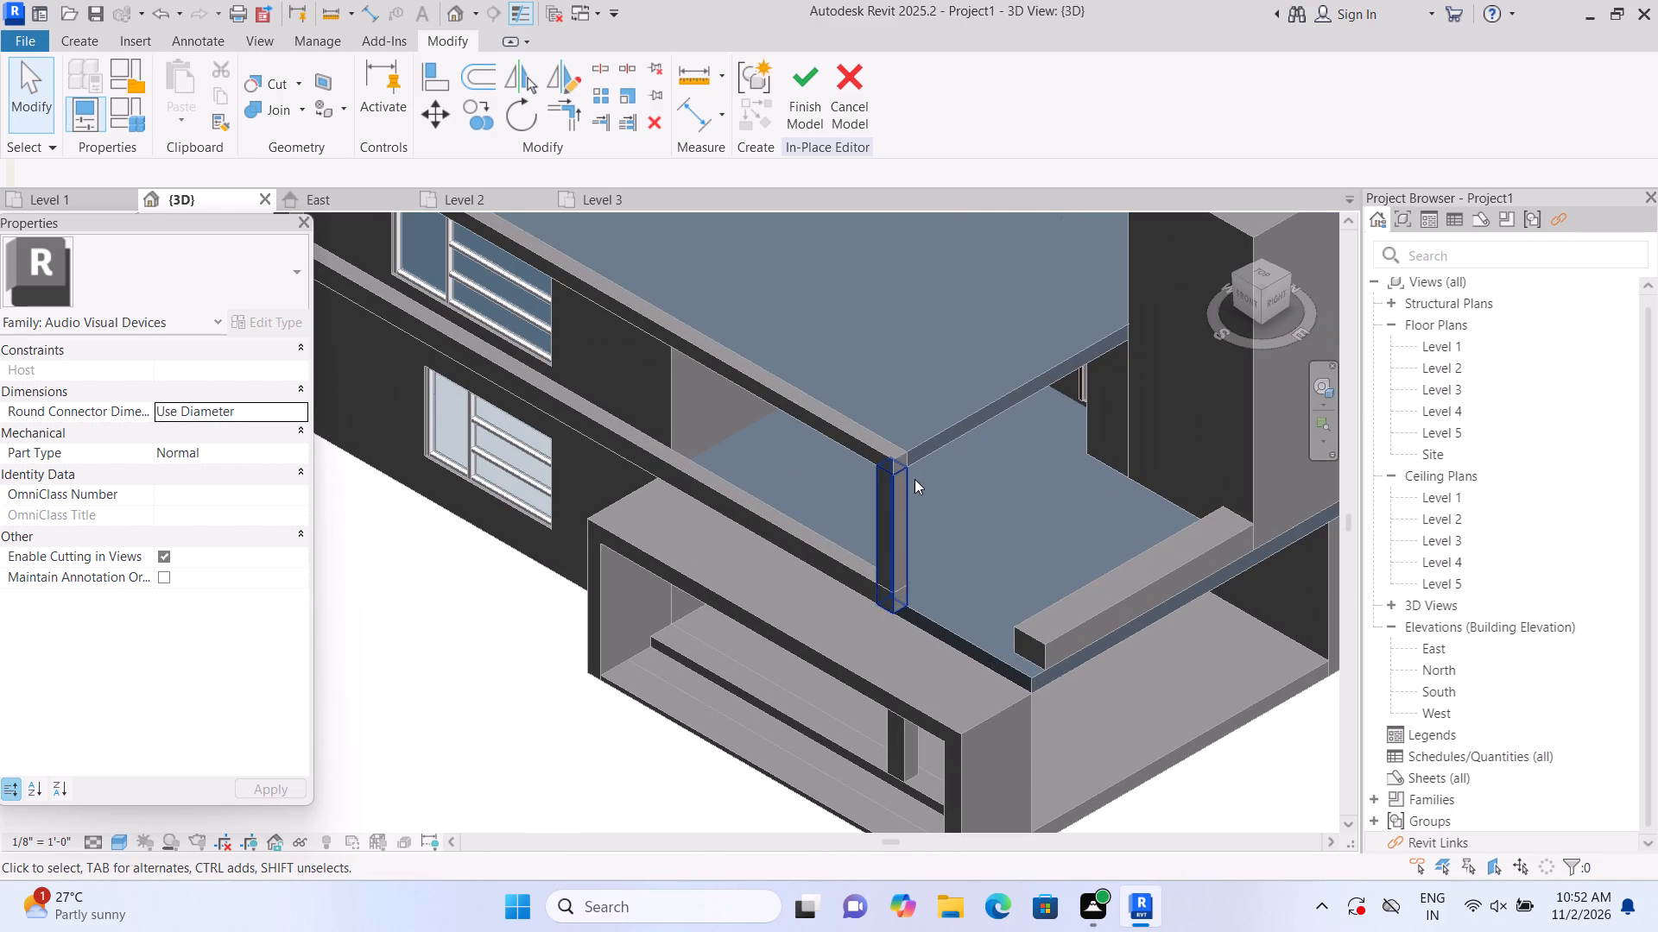
scroll(914, 479, "down", 3)
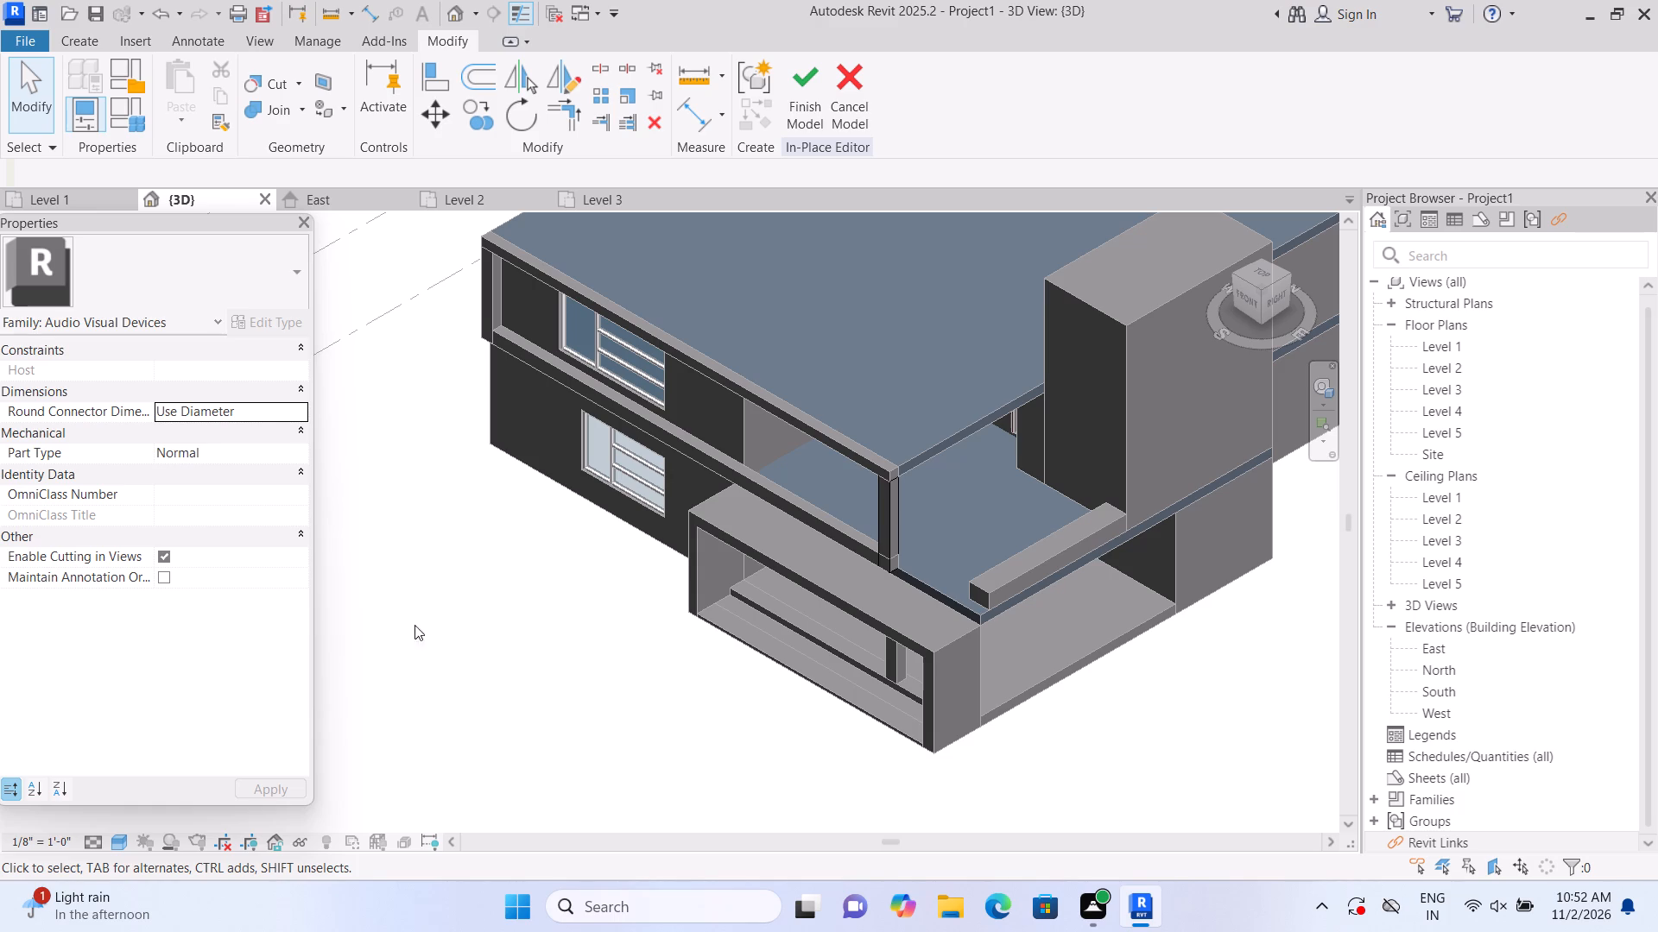
Finish the in-place model containing the new post.
double_click(1250, 302)
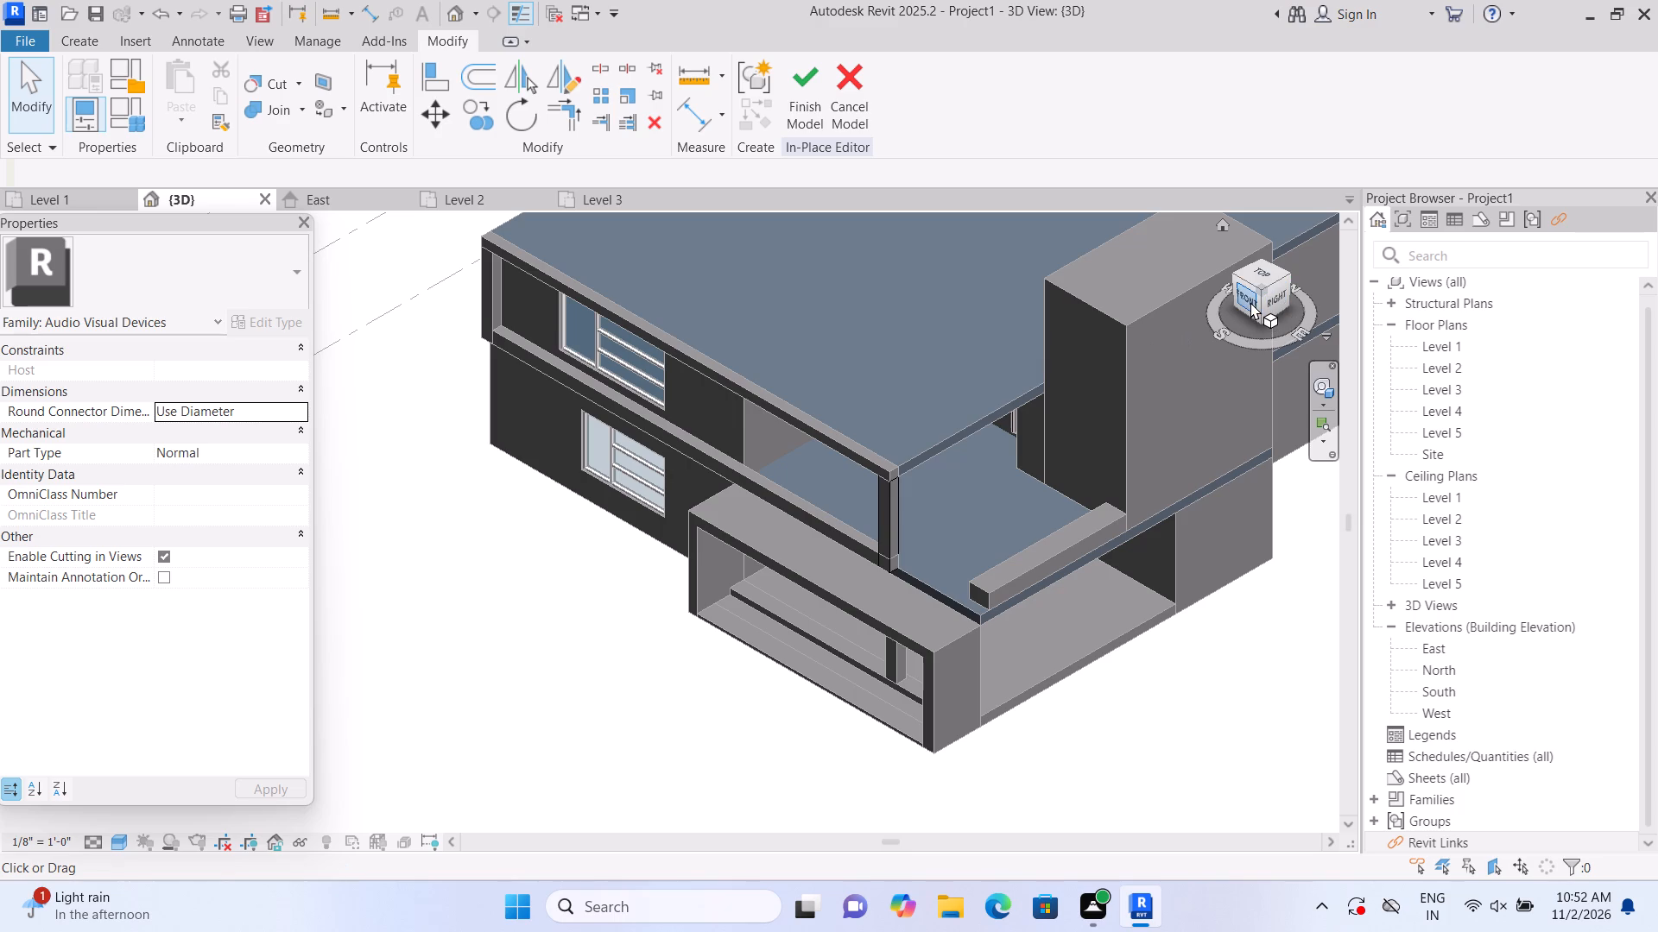
scroll(305, 672, "up", 2)
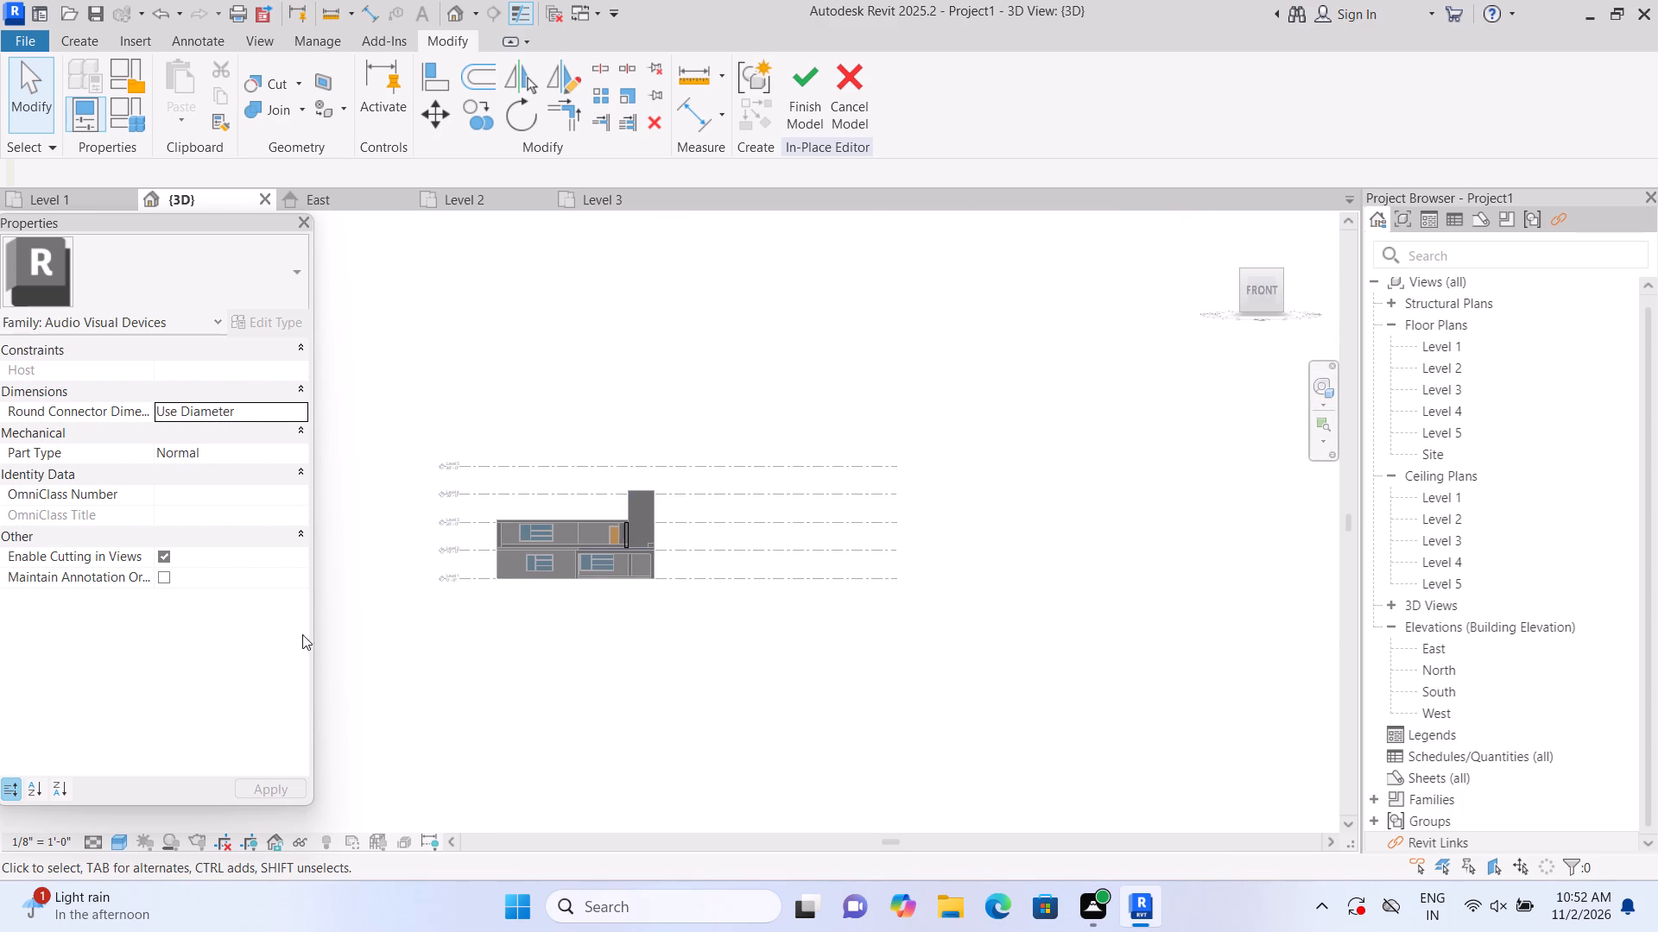
scroll(302, 634, "up", 12)
scroll(530, 493, "up", 2)
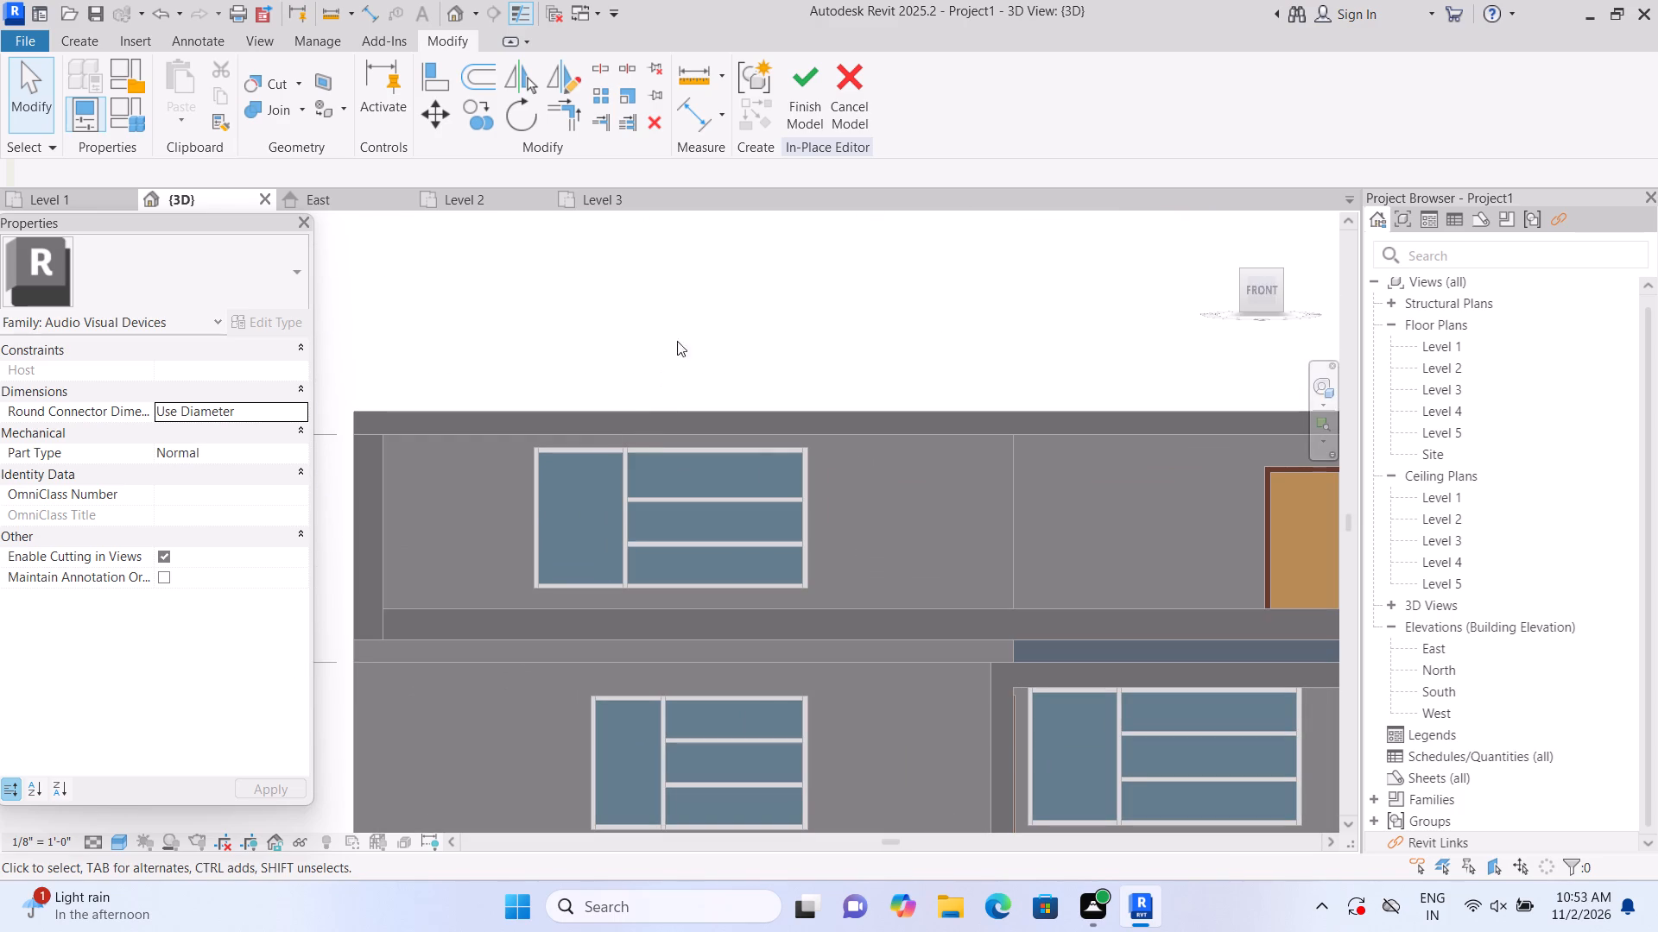
left_click(798, 116)
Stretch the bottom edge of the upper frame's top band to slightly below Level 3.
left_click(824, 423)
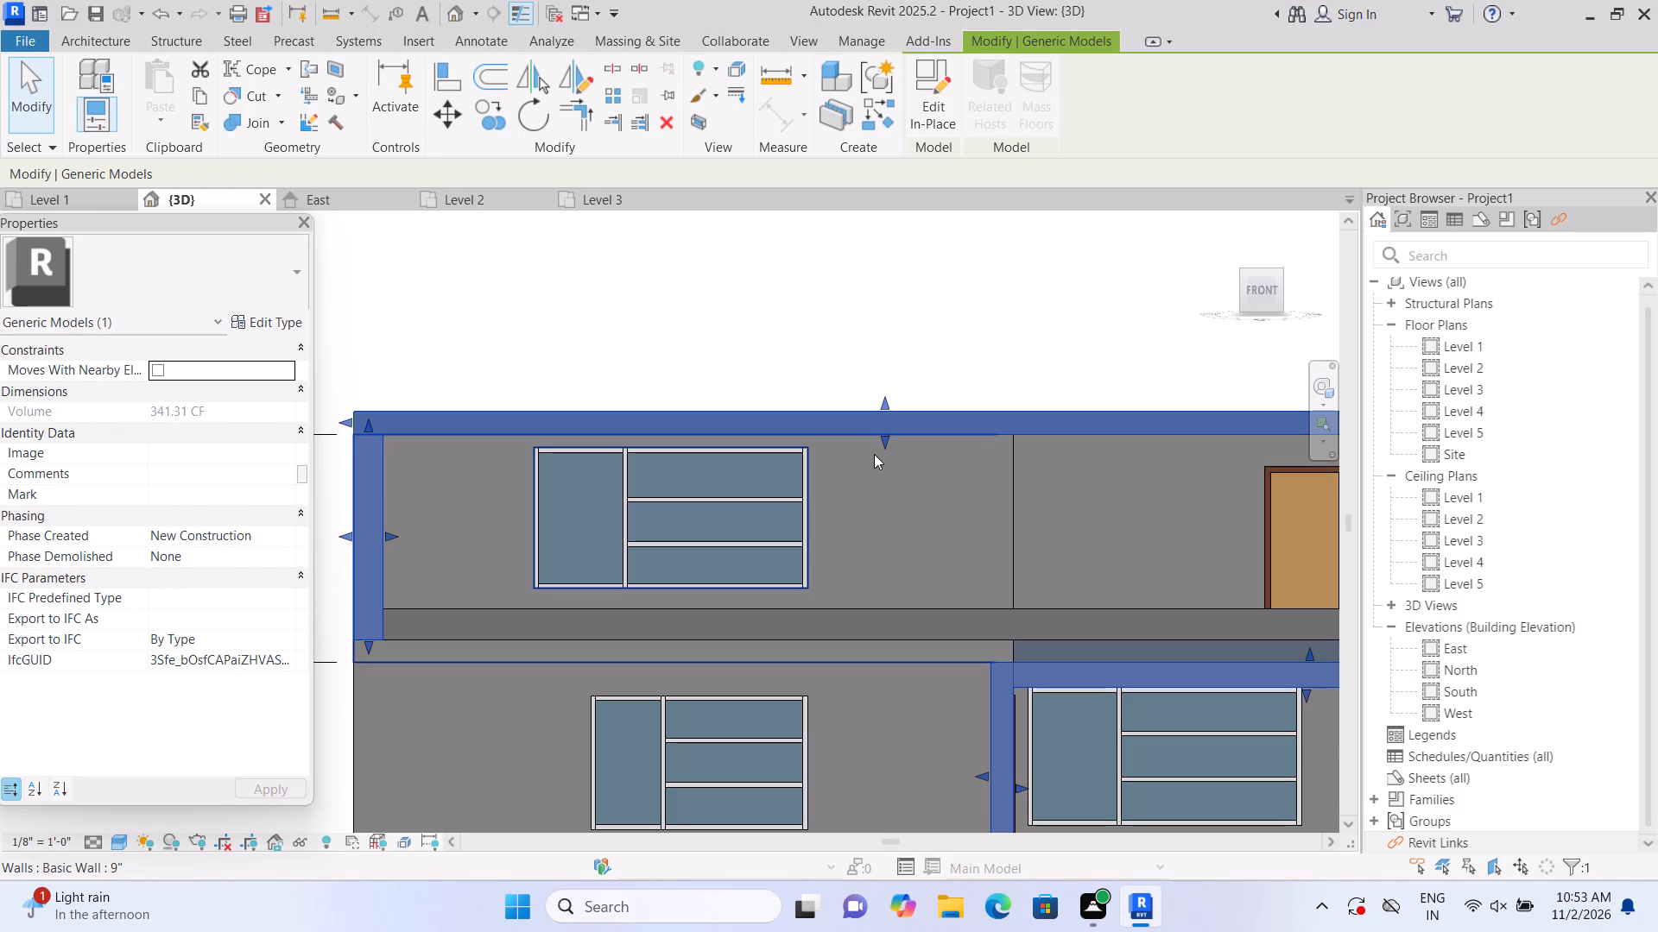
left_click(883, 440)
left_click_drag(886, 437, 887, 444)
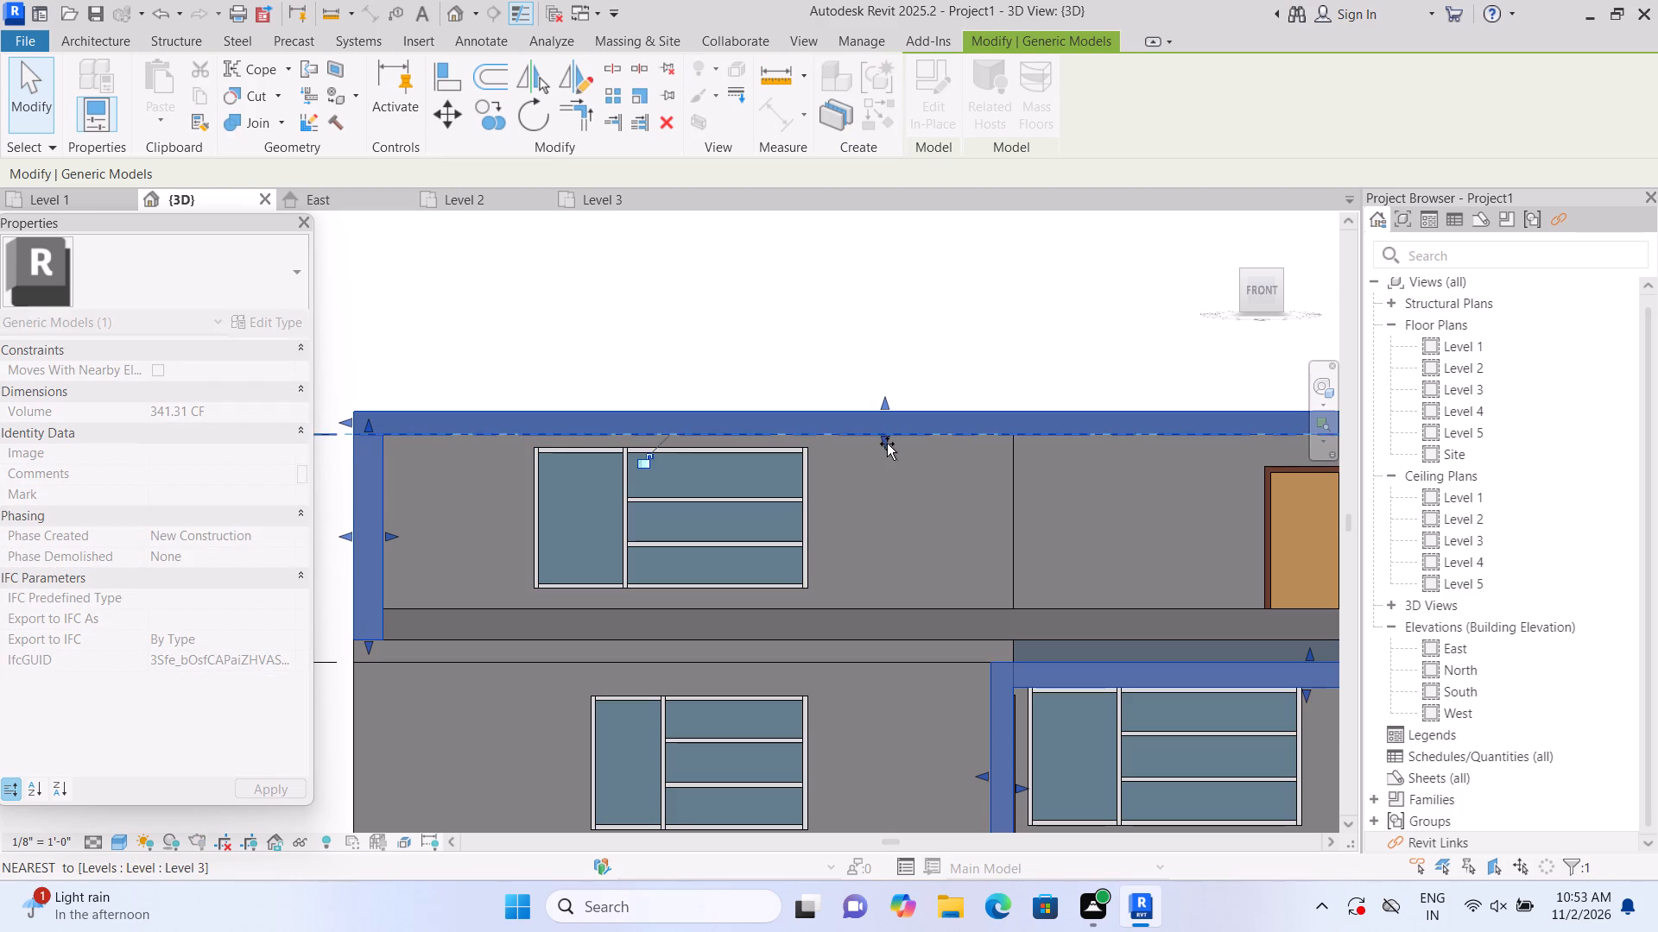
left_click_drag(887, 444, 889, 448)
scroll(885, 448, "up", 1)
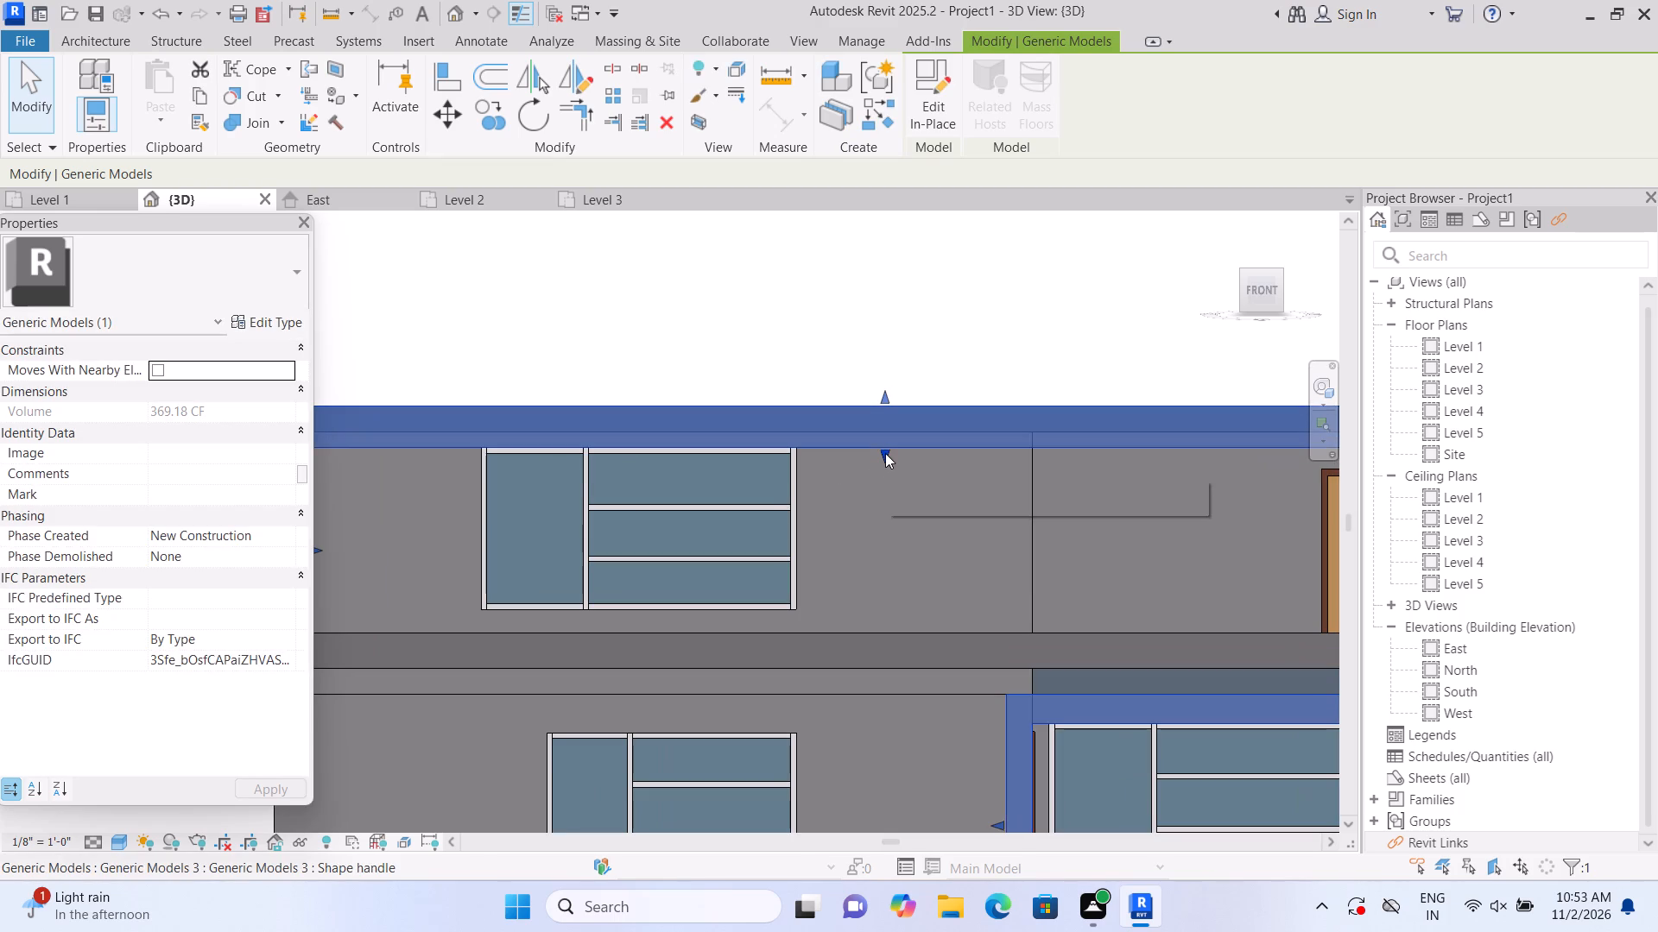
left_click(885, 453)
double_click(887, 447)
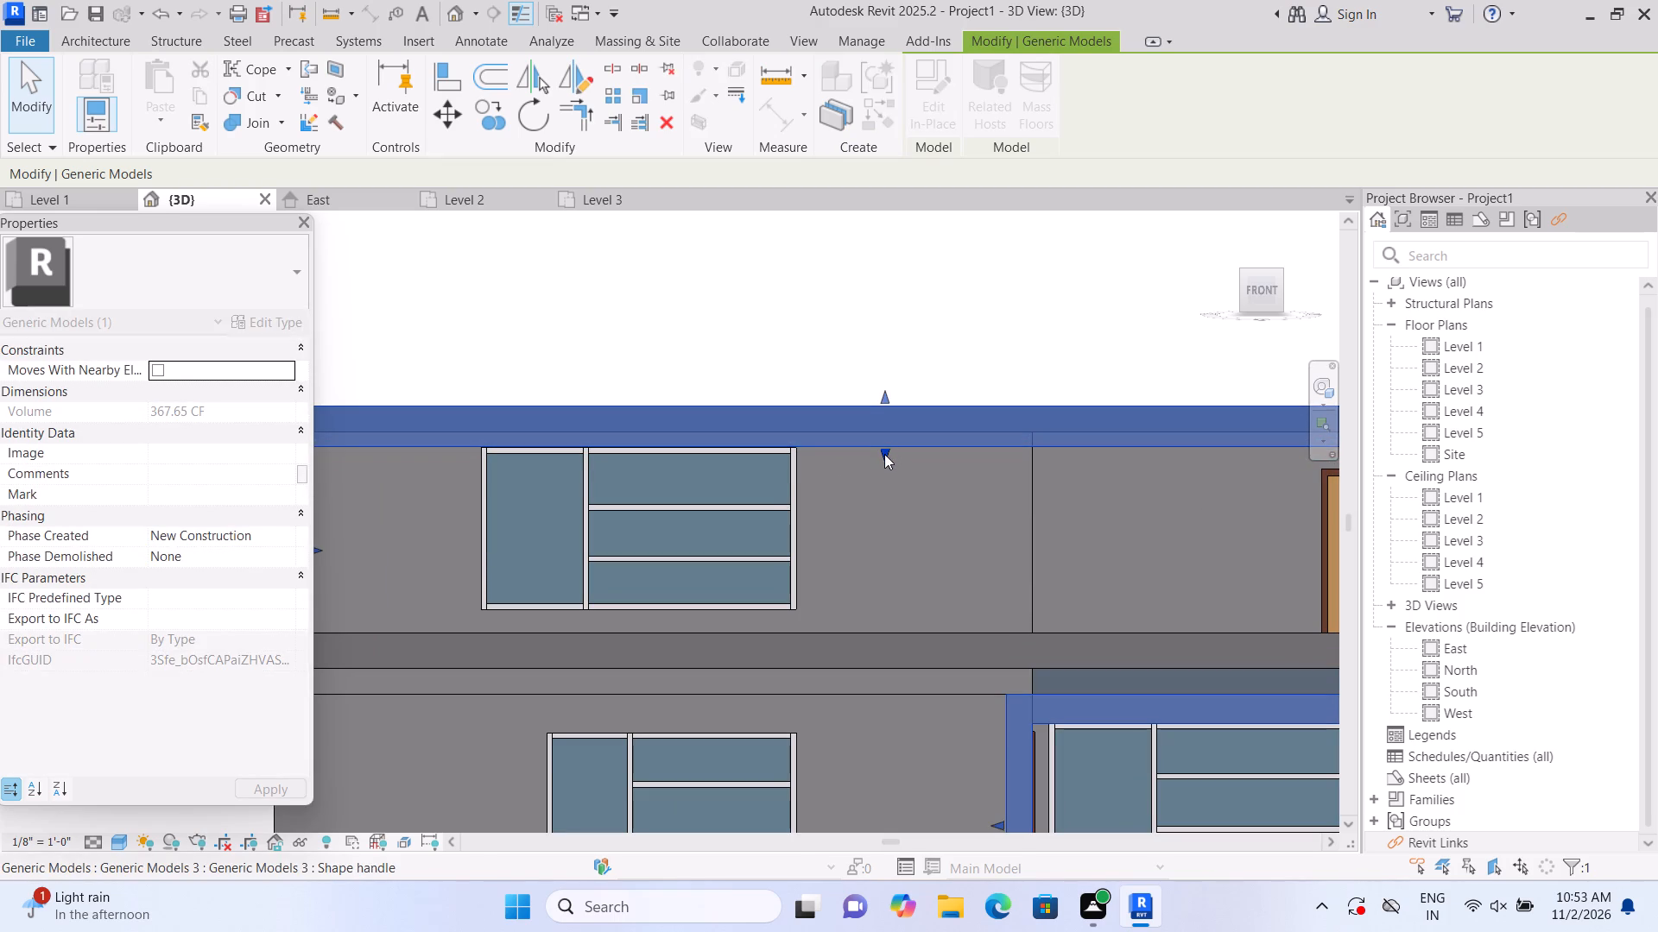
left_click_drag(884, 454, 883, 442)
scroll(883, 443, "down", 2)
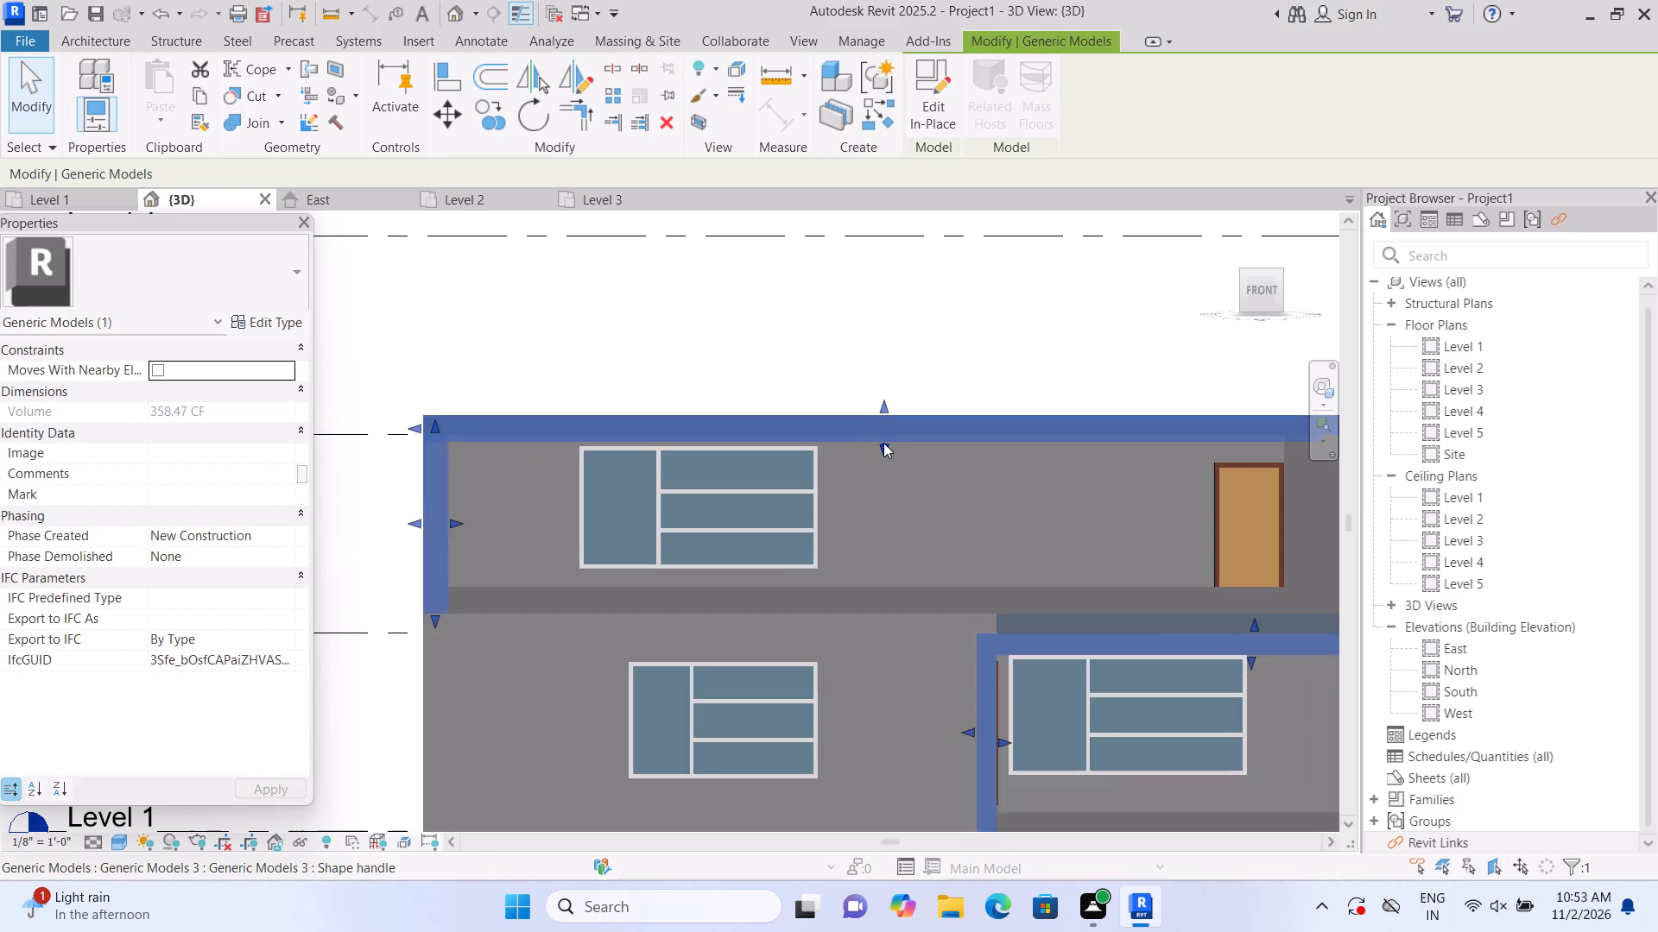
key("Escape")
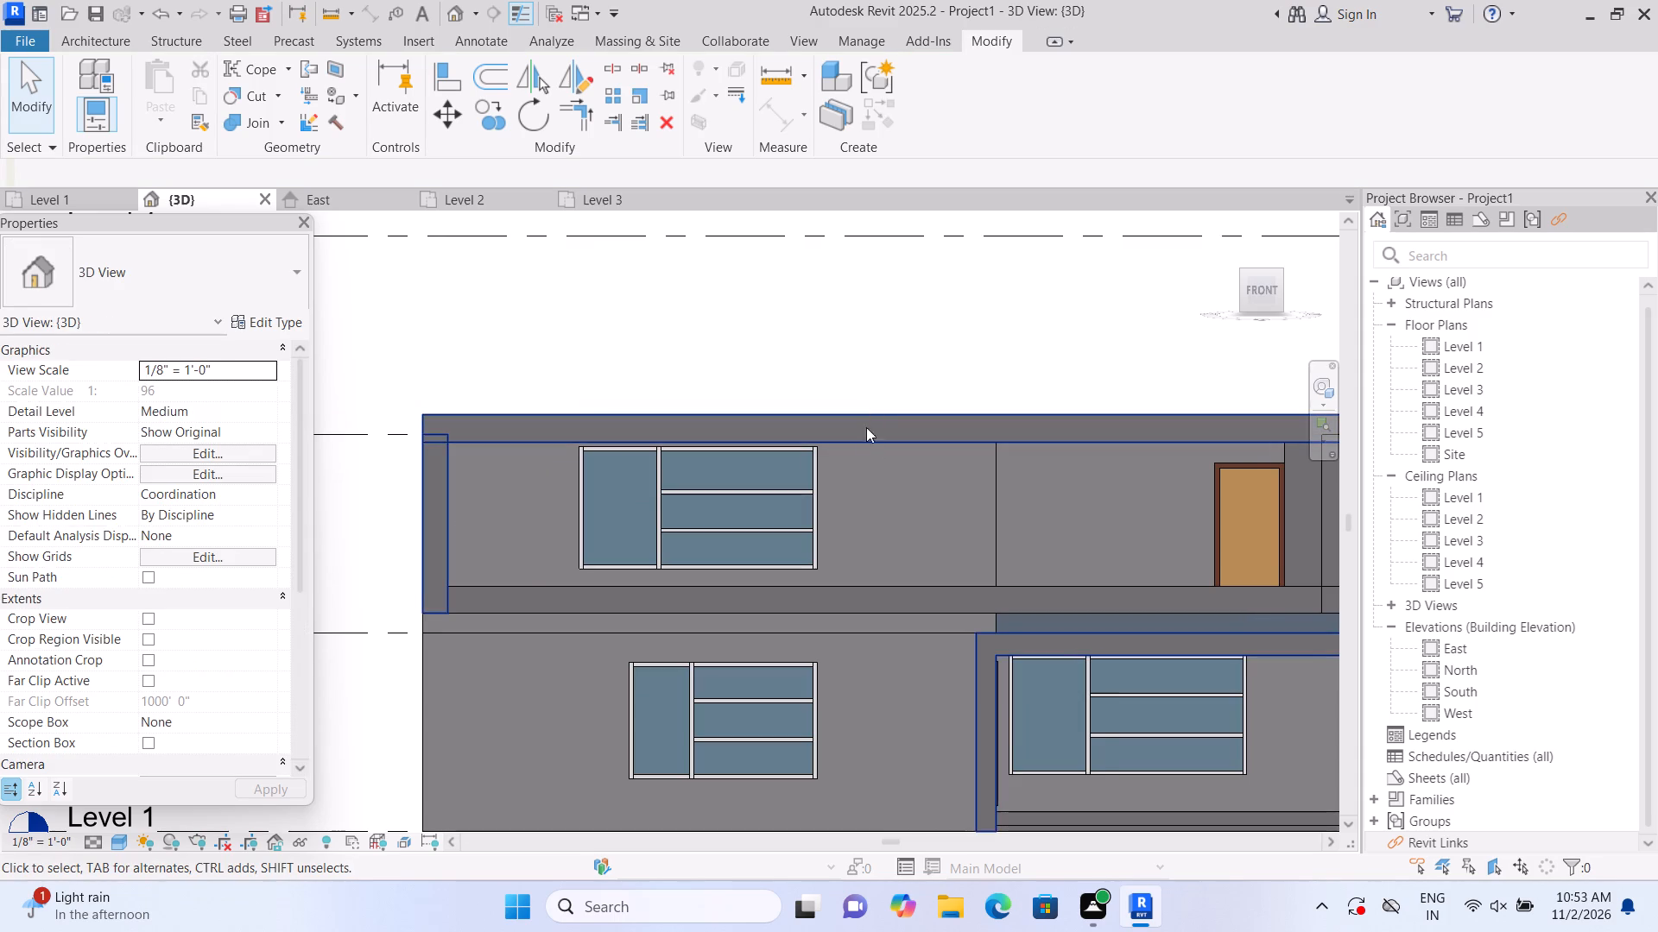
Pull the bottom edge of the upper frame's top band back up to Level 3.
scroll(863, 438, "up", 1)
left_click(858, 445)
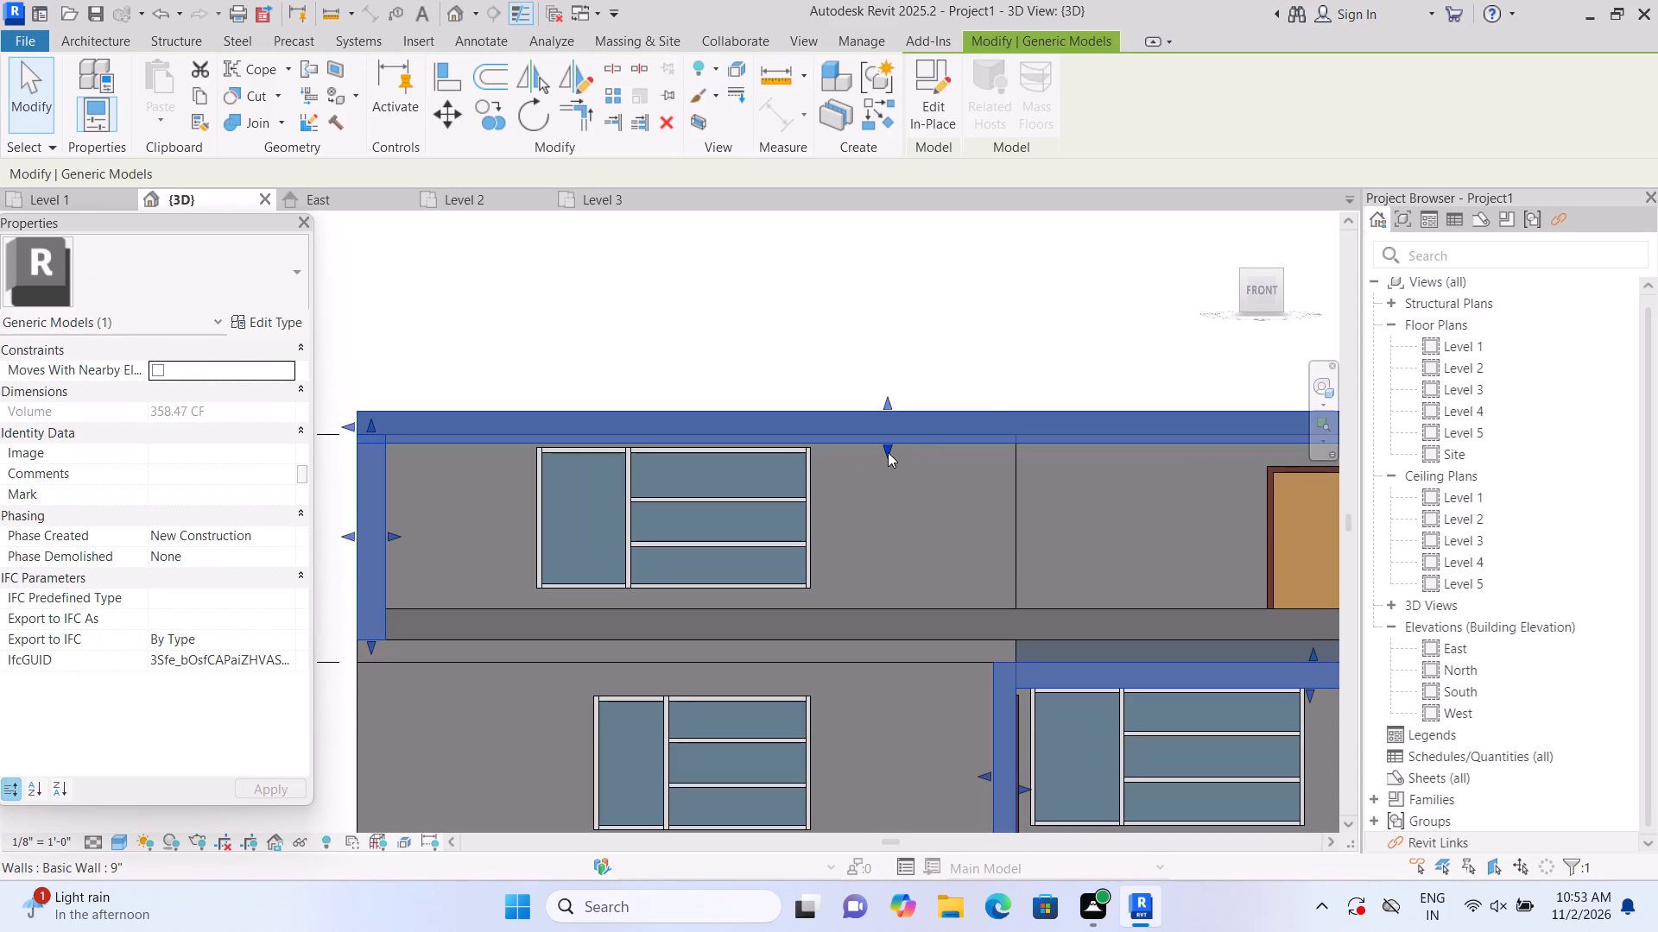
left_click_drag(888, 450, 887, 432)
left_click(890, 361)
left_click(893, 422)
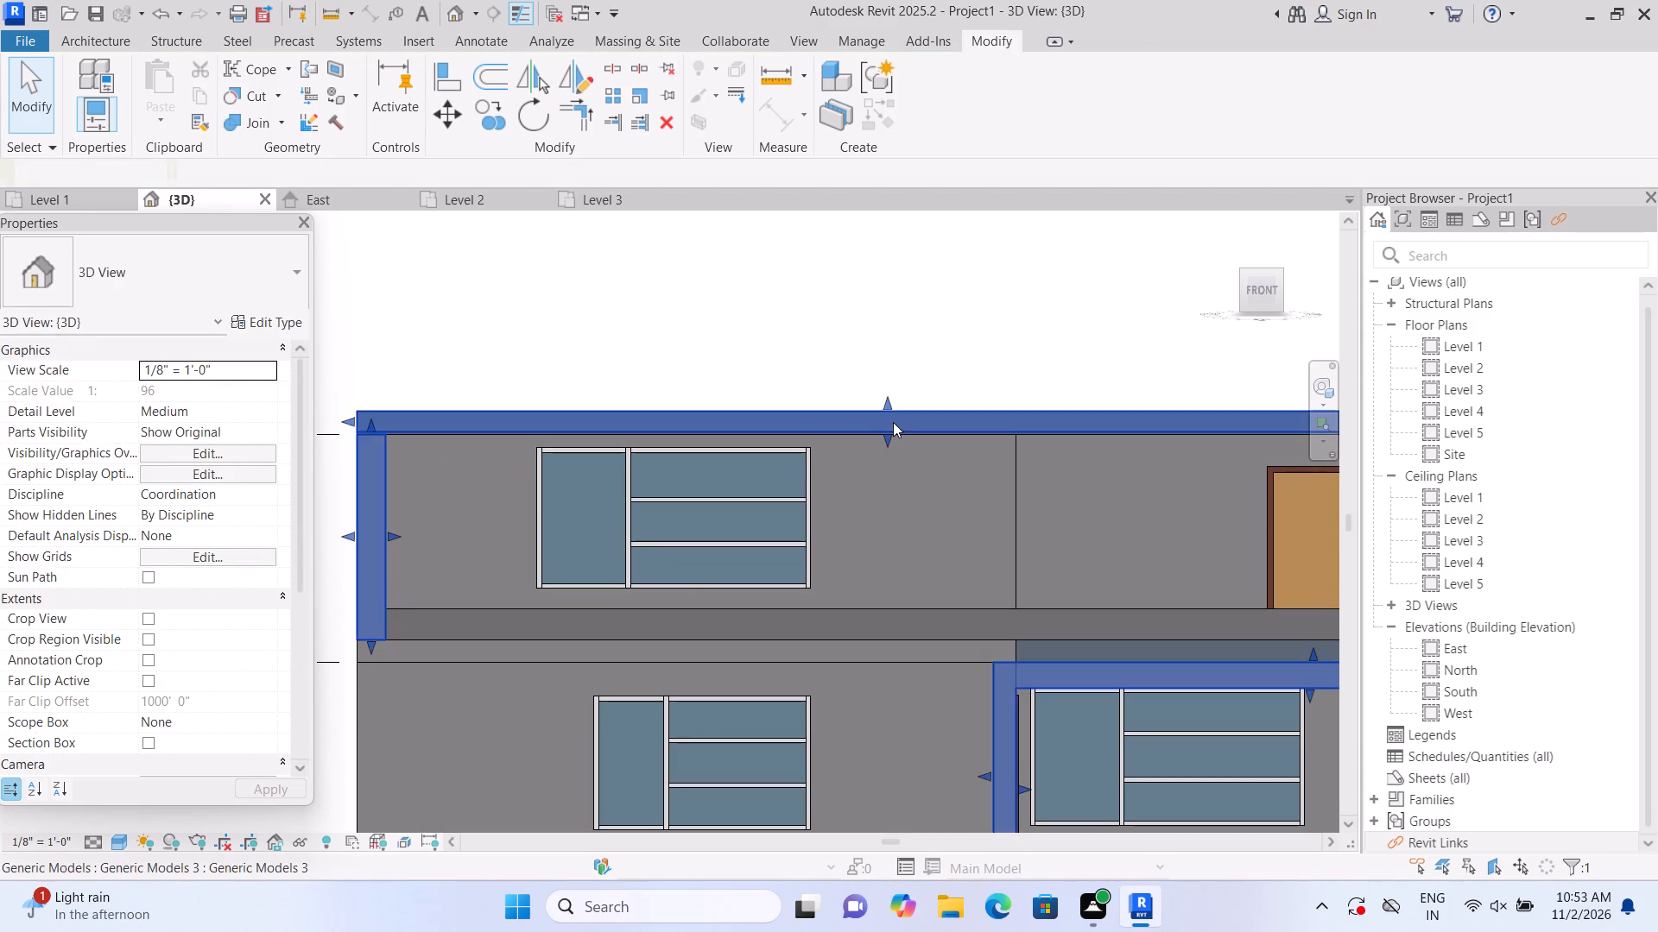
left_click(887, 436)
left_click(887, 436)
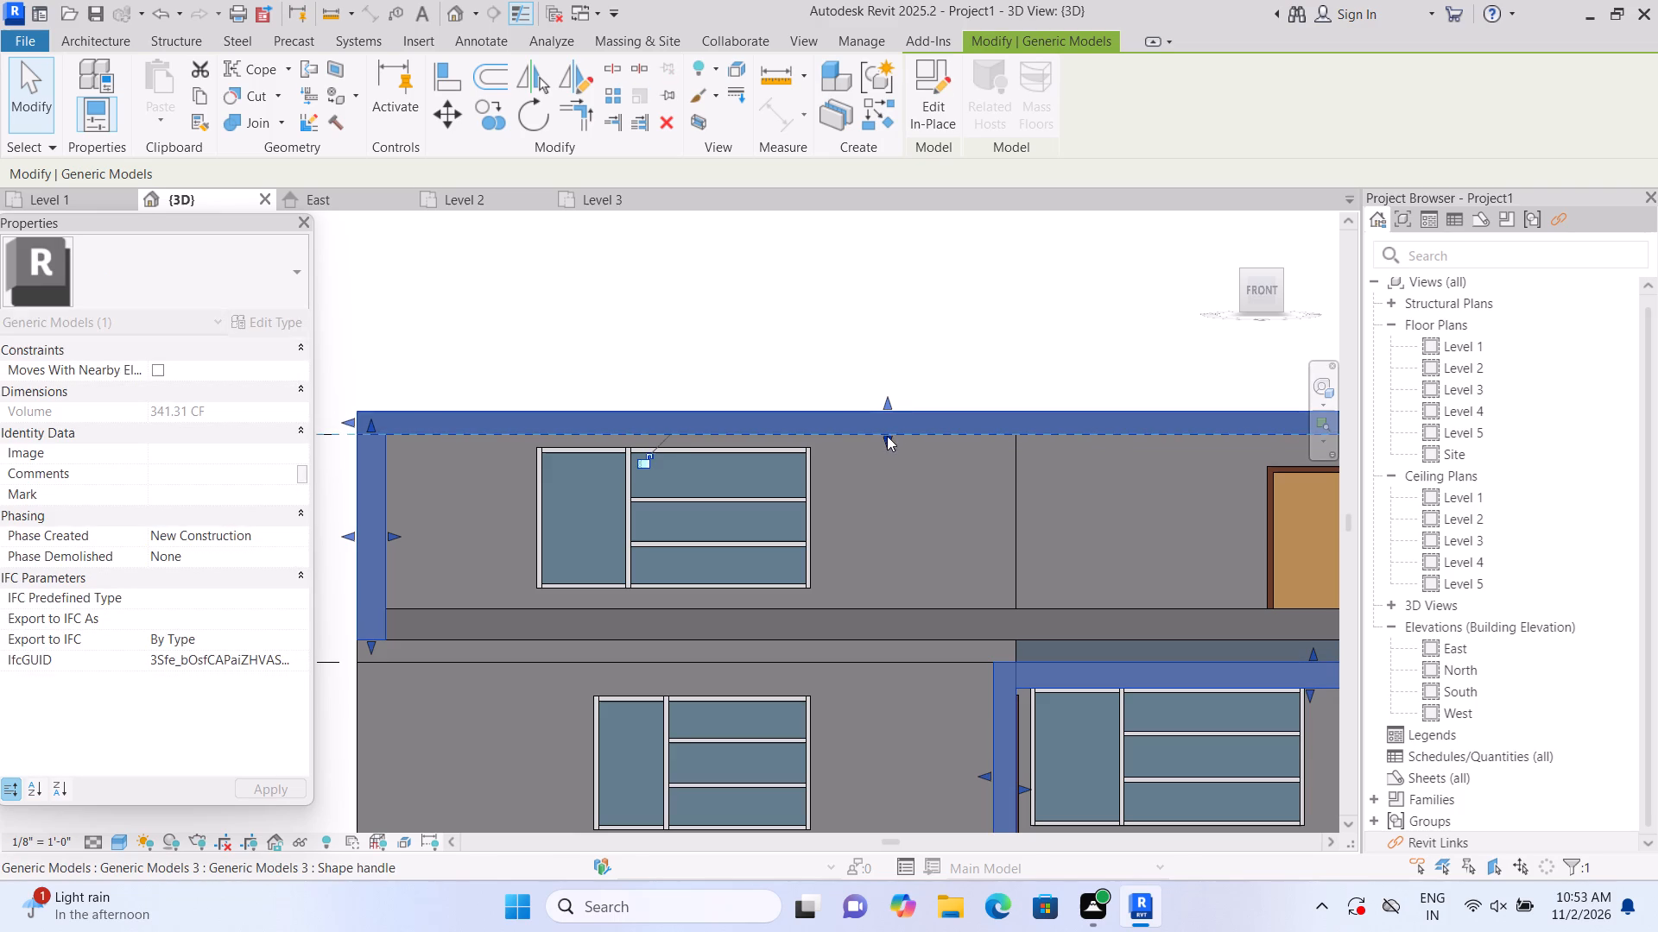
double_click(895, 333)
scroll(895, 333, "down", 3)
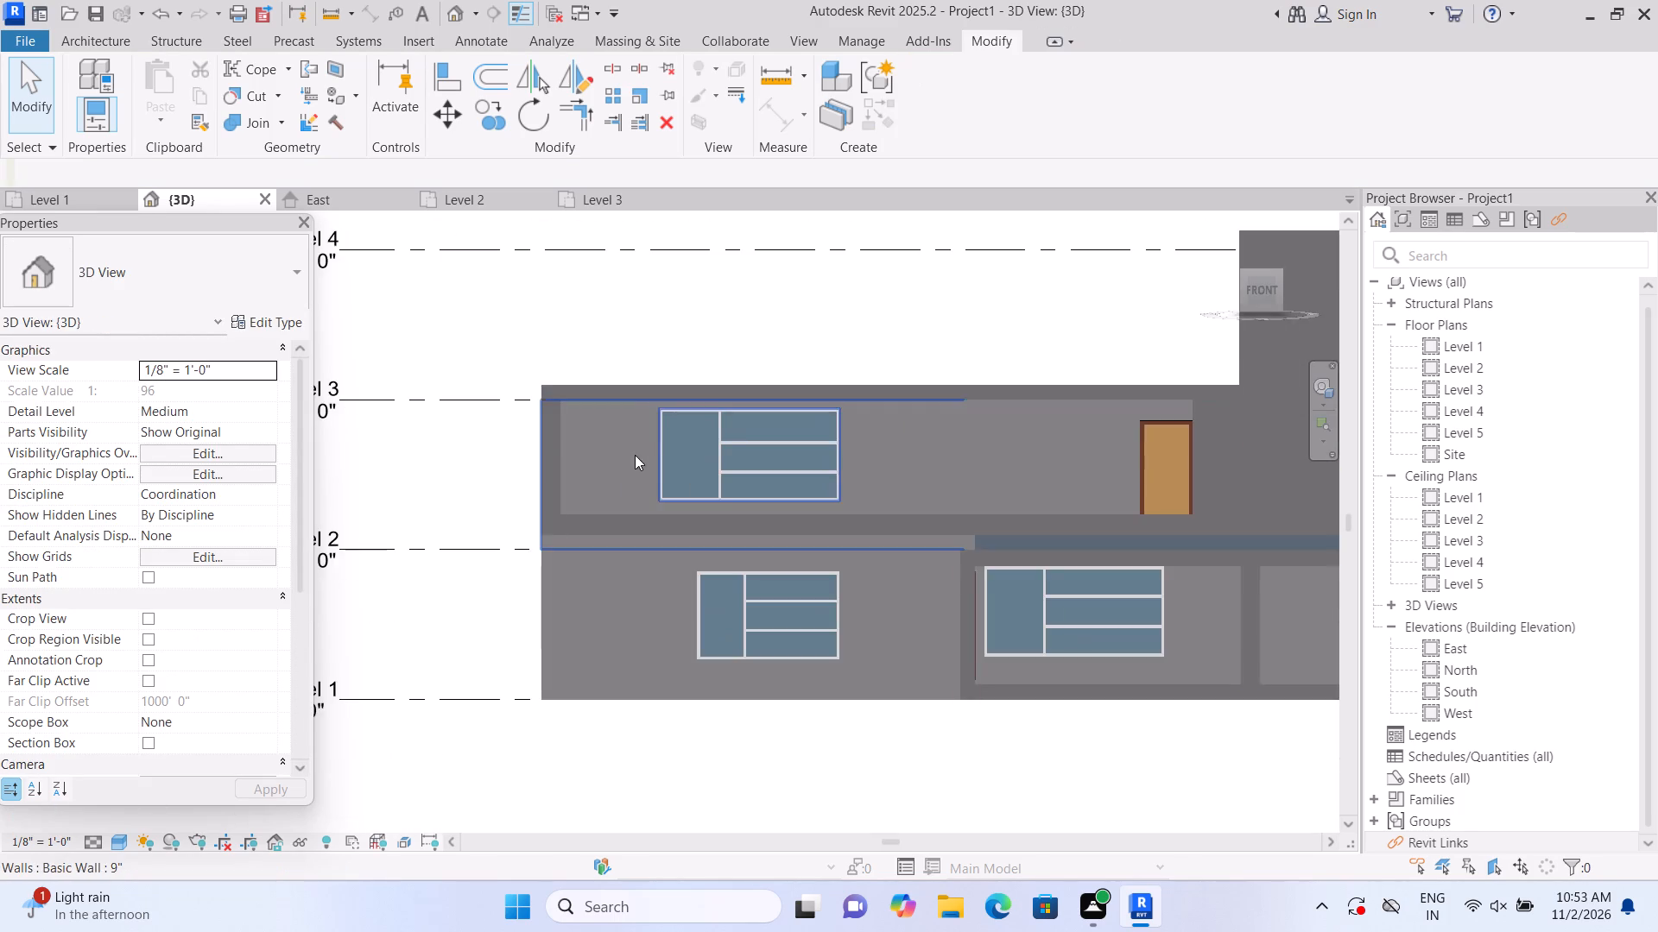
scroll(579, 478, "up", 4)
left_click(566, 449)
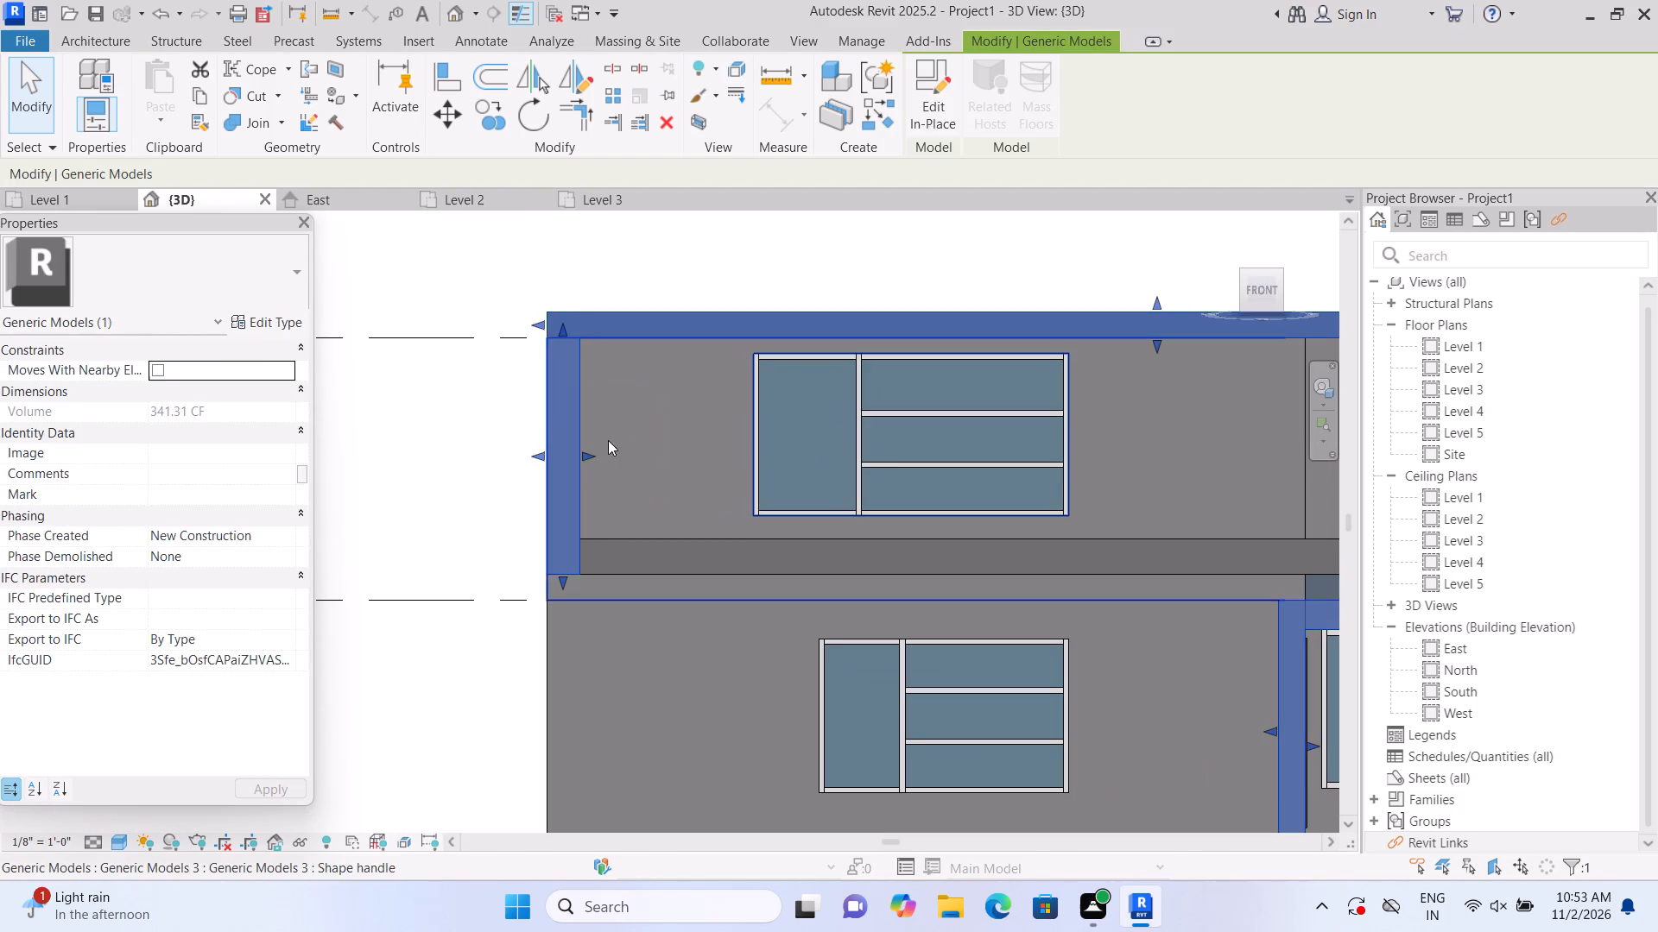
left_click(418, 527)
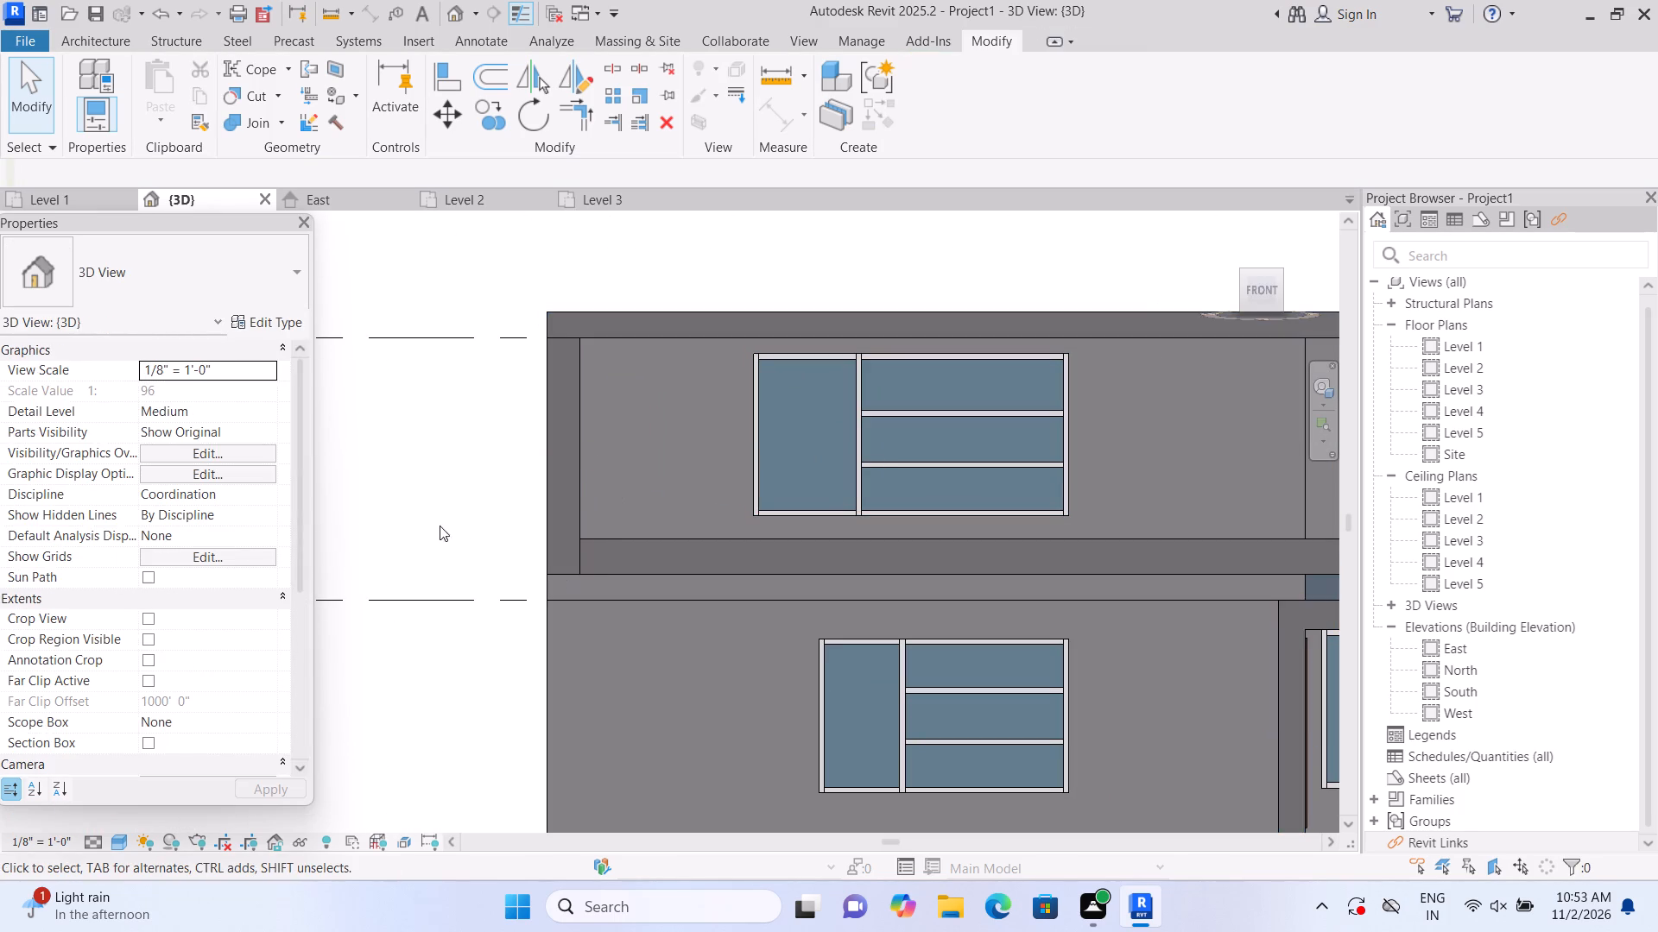
Widen the in-place post at the tower end of the upper frame slightly toward the door and finish the model.
scroll(457, 526, "down", 3)
middle_click_drag(1142, 479, 1016, 483)
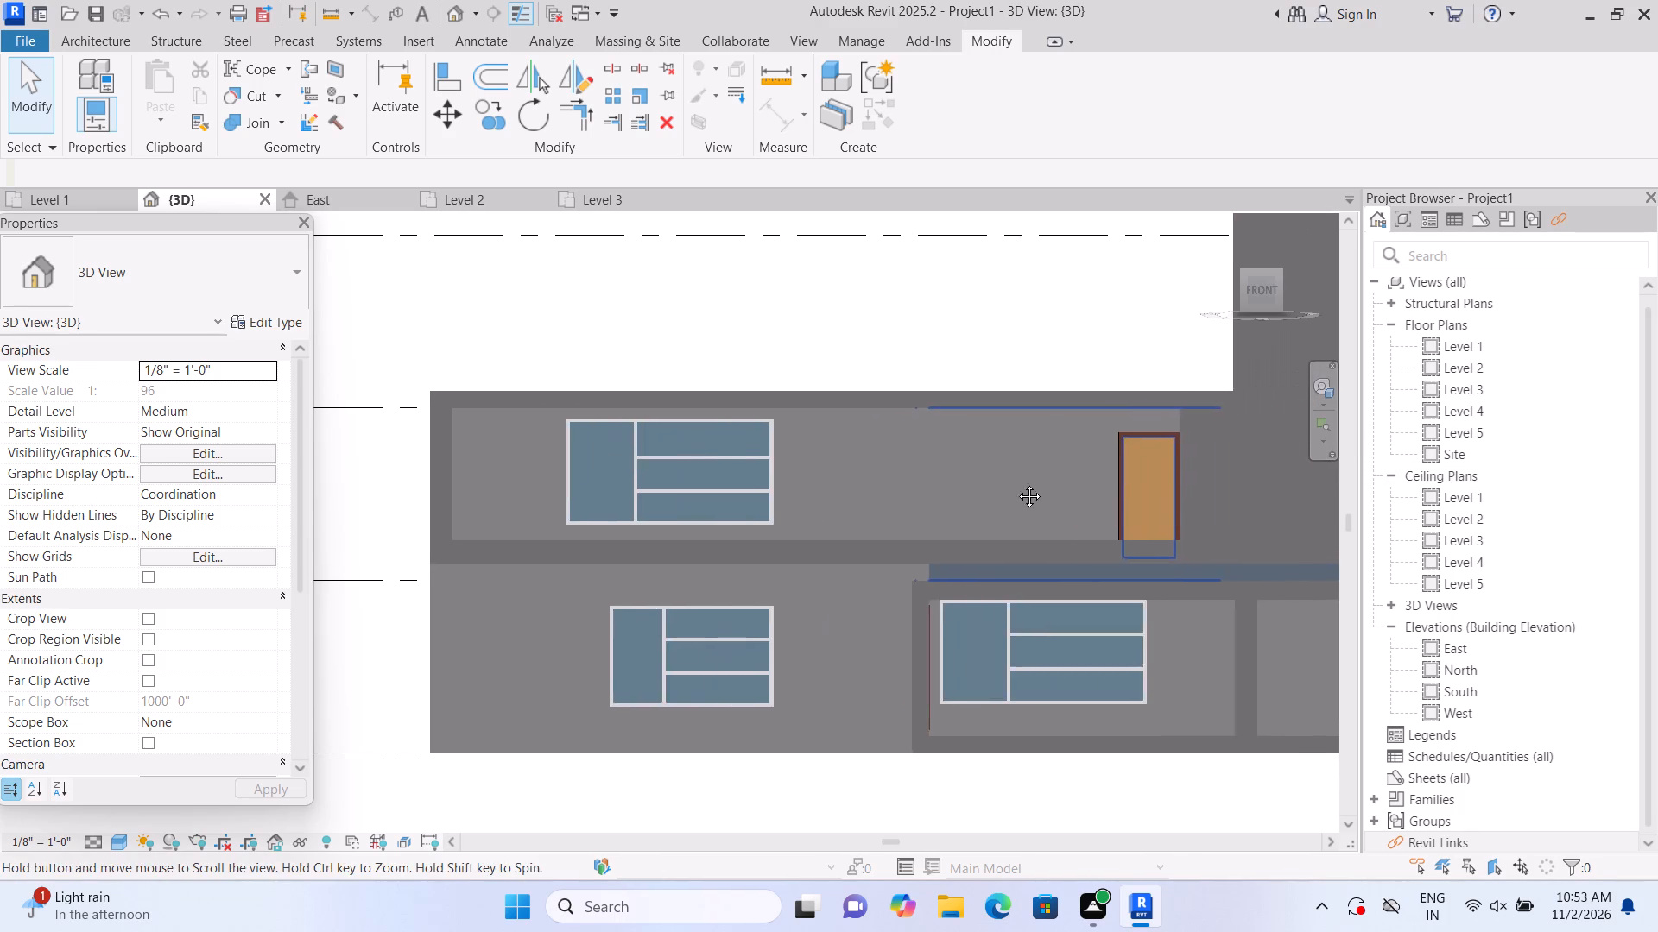
middle_click_drag(1016, 483, 1016, 483)
scroll(1183, 475, "up", 1)
double_click(1183, 475)
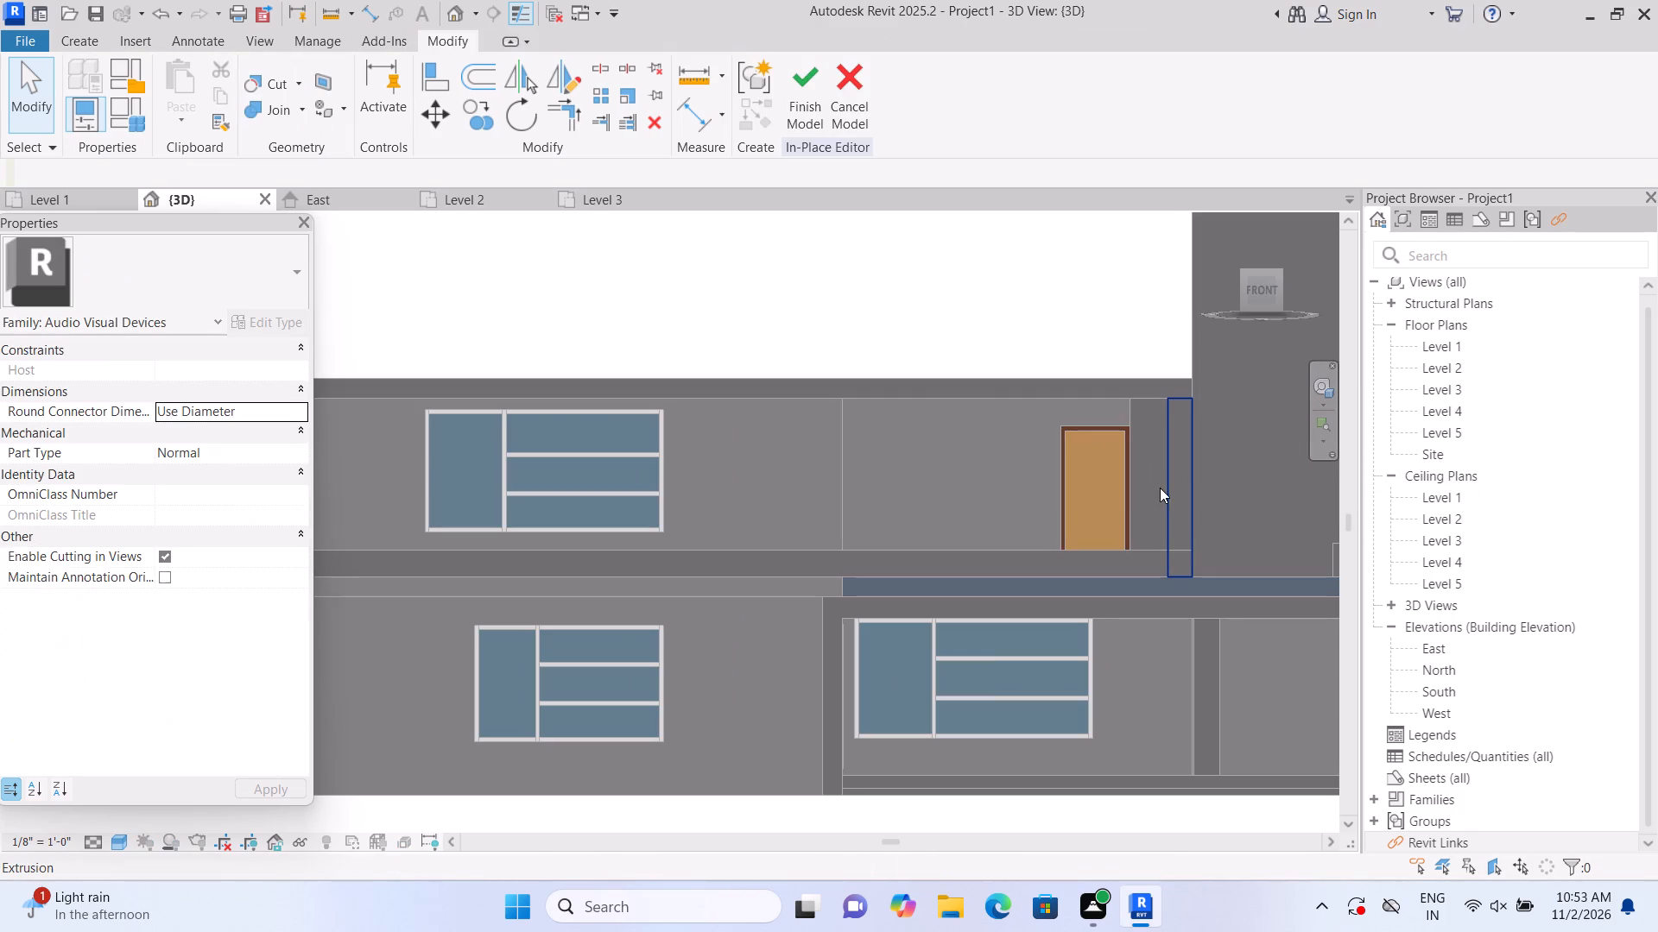
left_click(1168, 472)
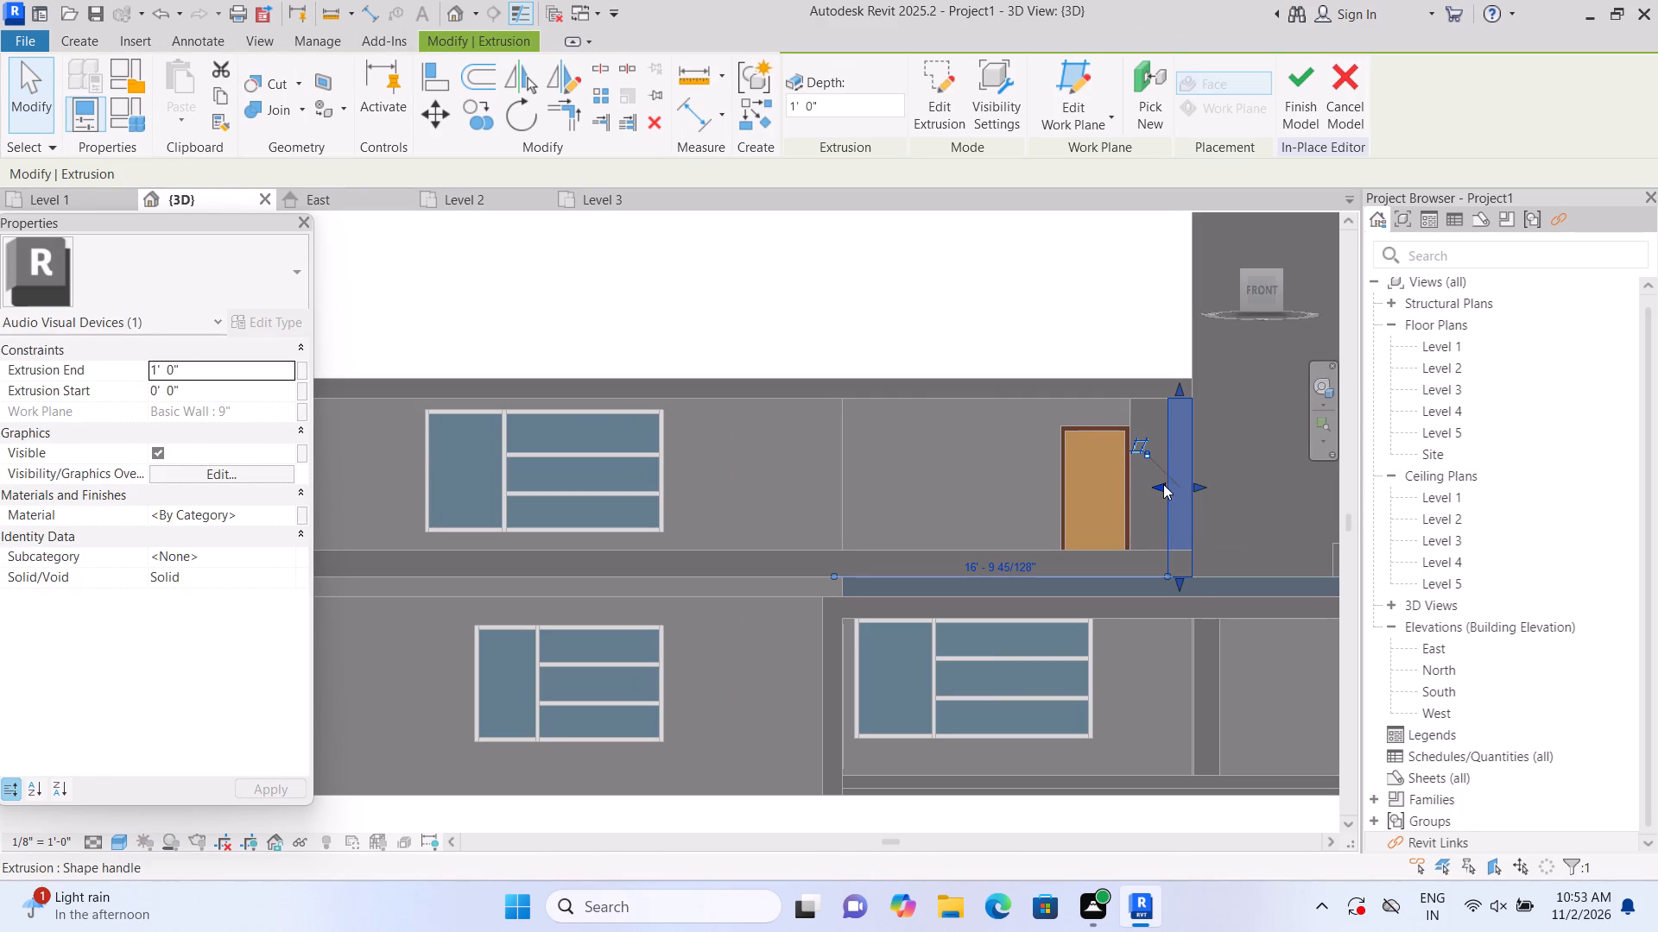
left_click(1161, 484)
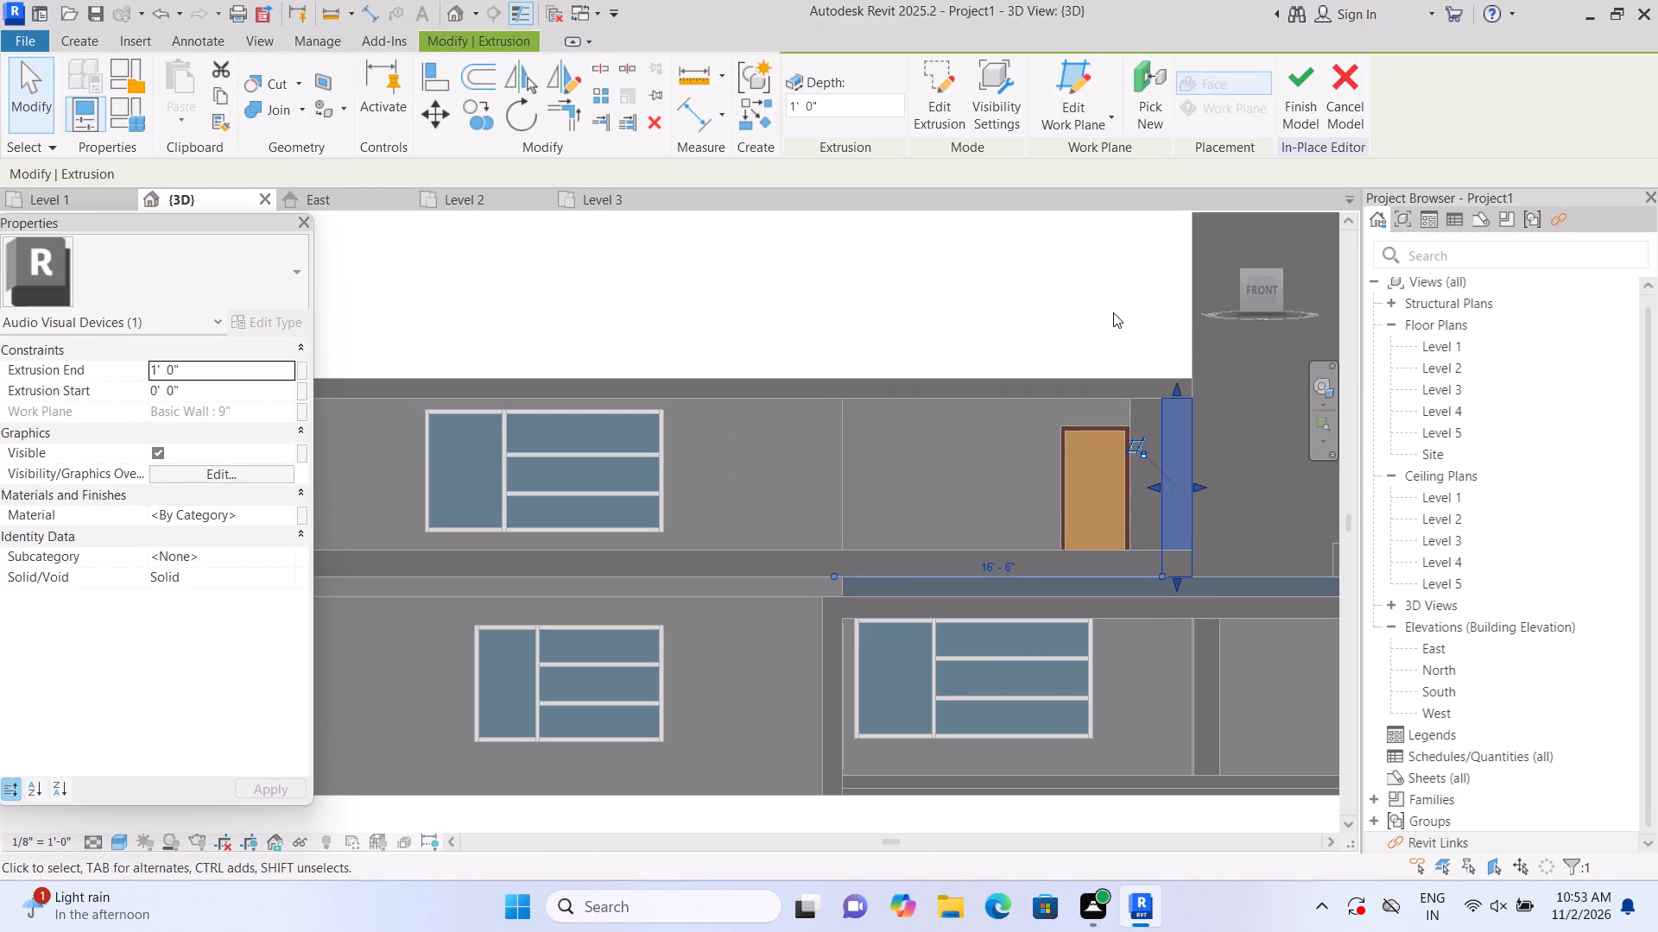
left_click(1113, 312)
left_click(1069, 394)
scroll(1100, 381, "down", 2)
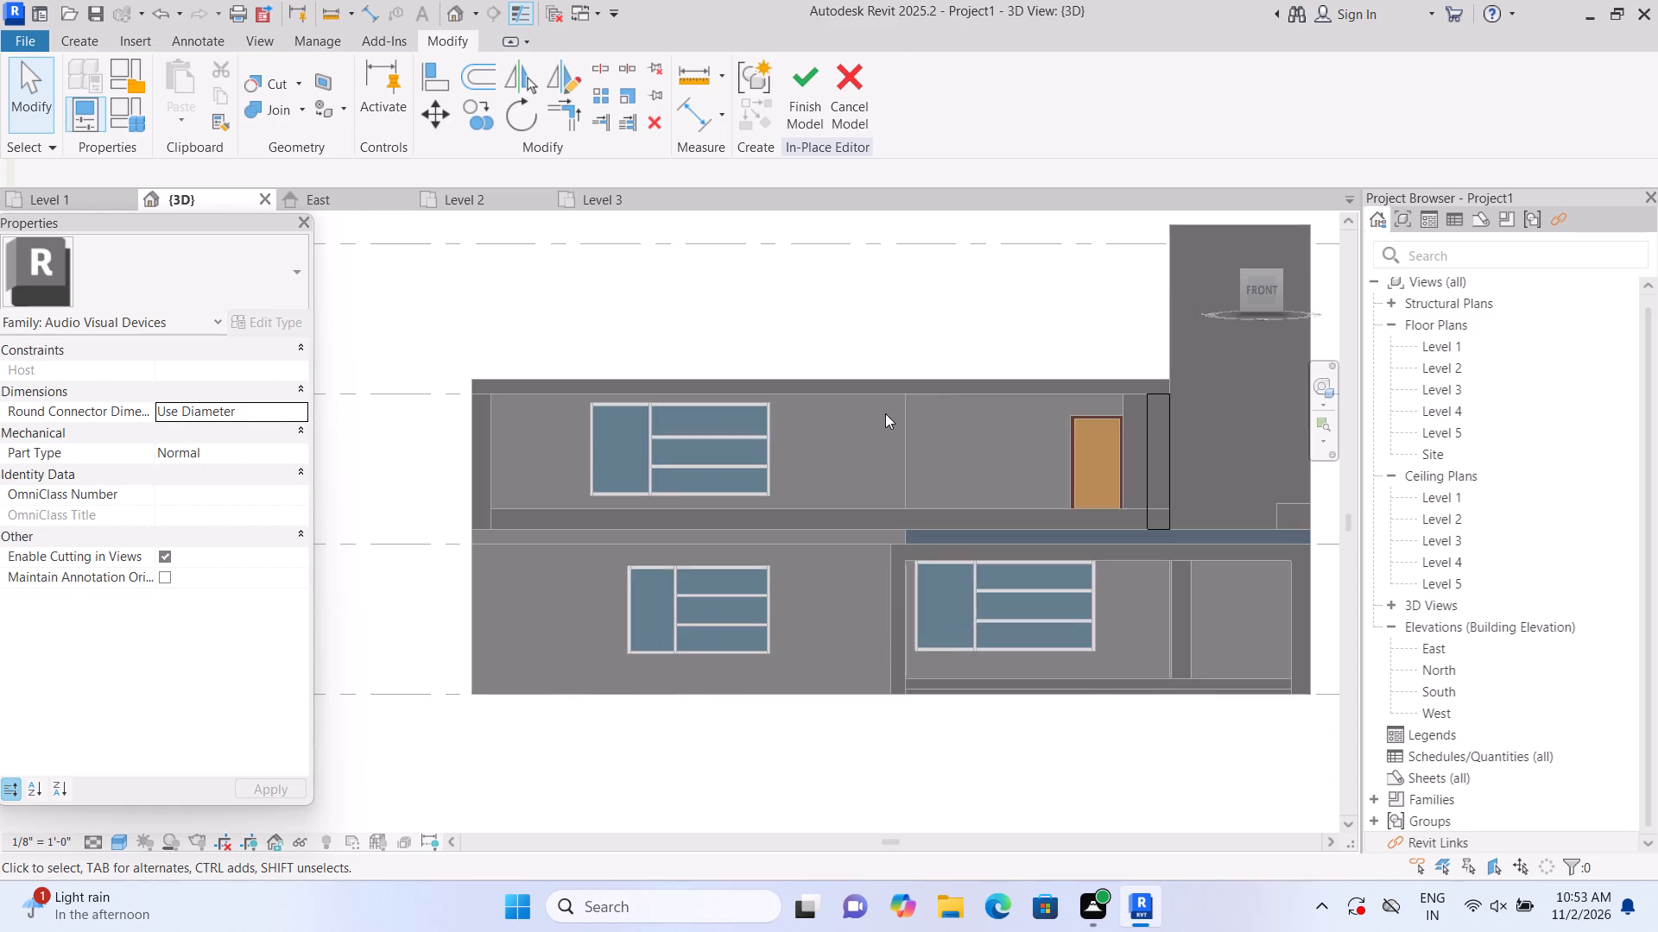
scroll(885, 413, "up", 1)
left_click(869, 383)
left_click(814, 101)
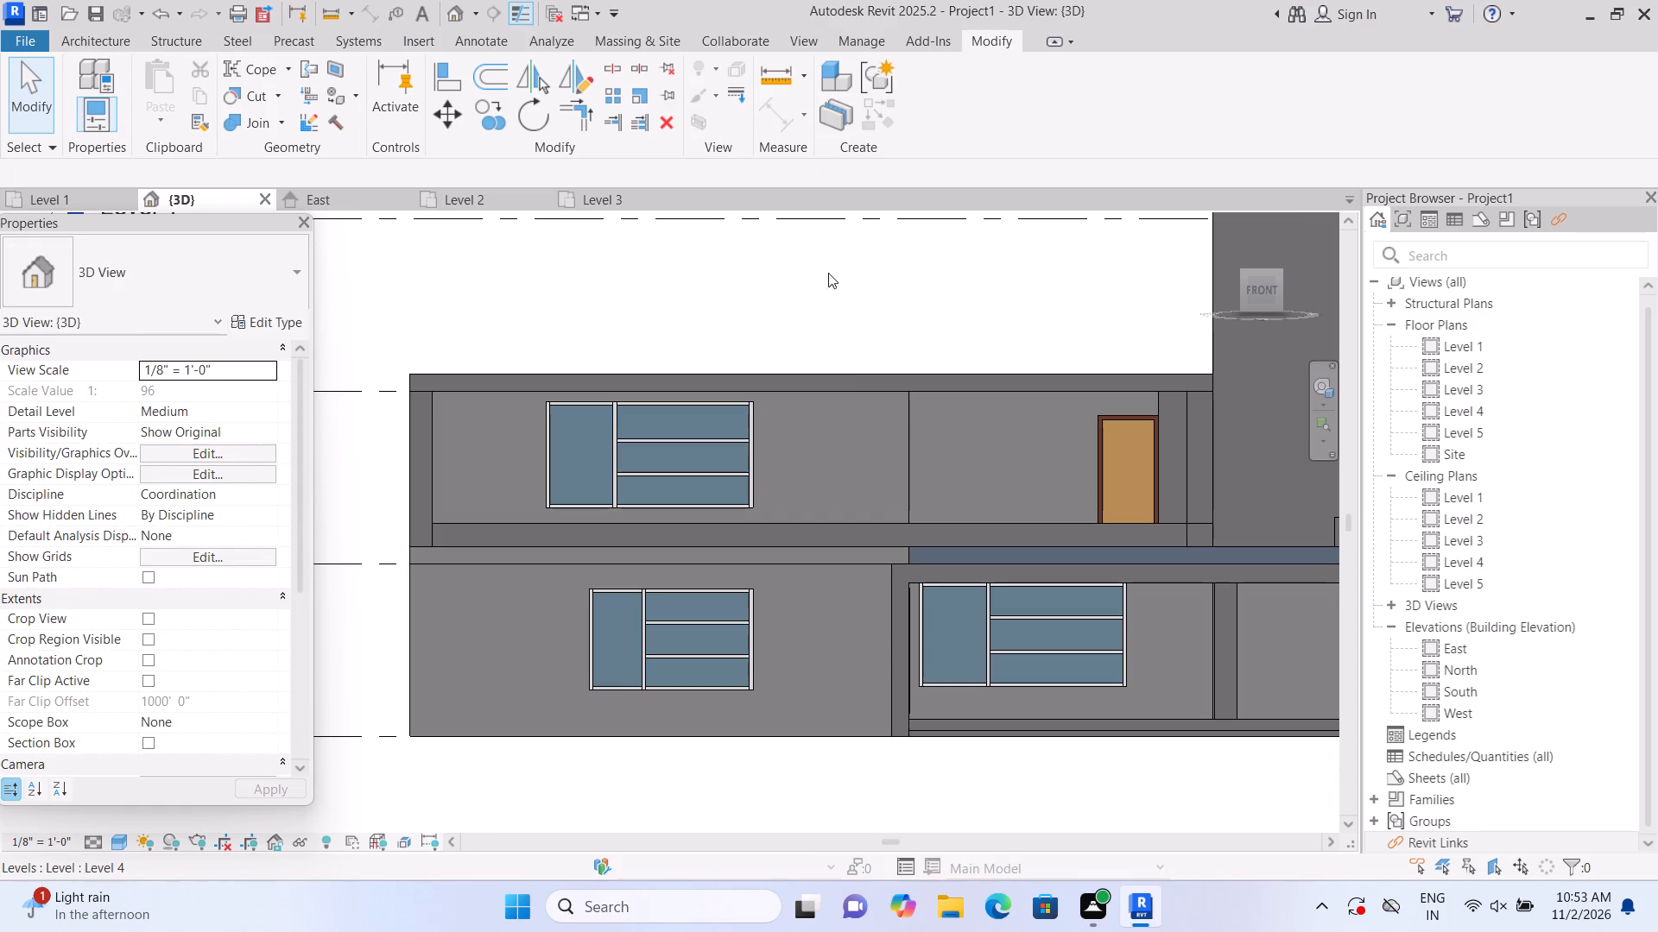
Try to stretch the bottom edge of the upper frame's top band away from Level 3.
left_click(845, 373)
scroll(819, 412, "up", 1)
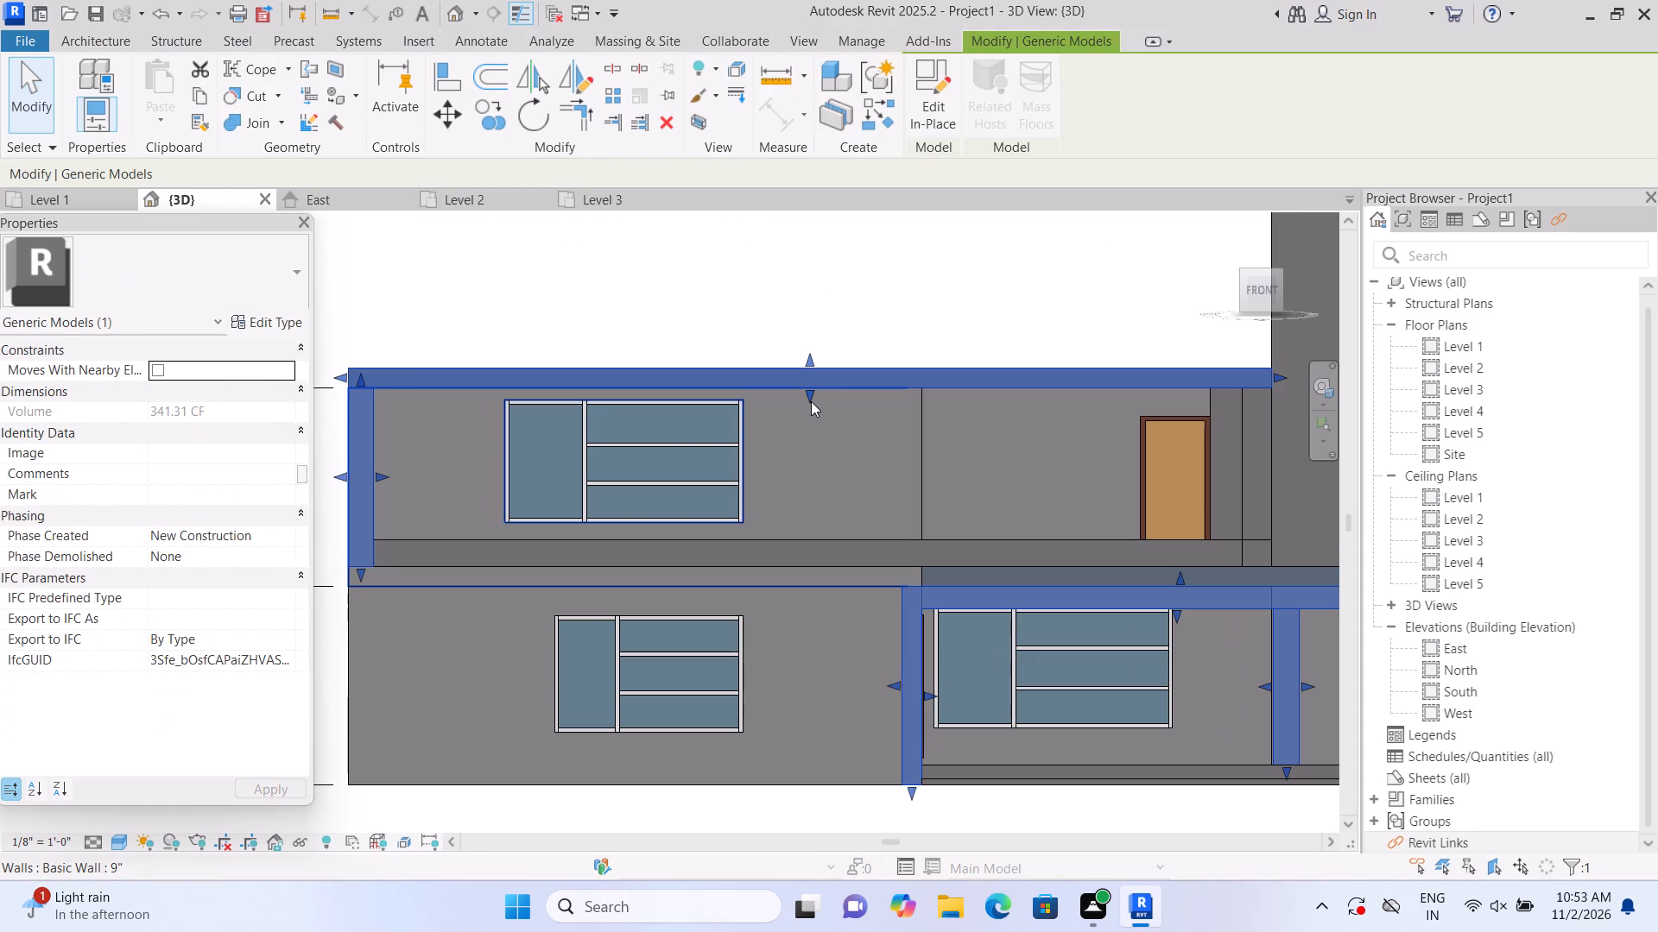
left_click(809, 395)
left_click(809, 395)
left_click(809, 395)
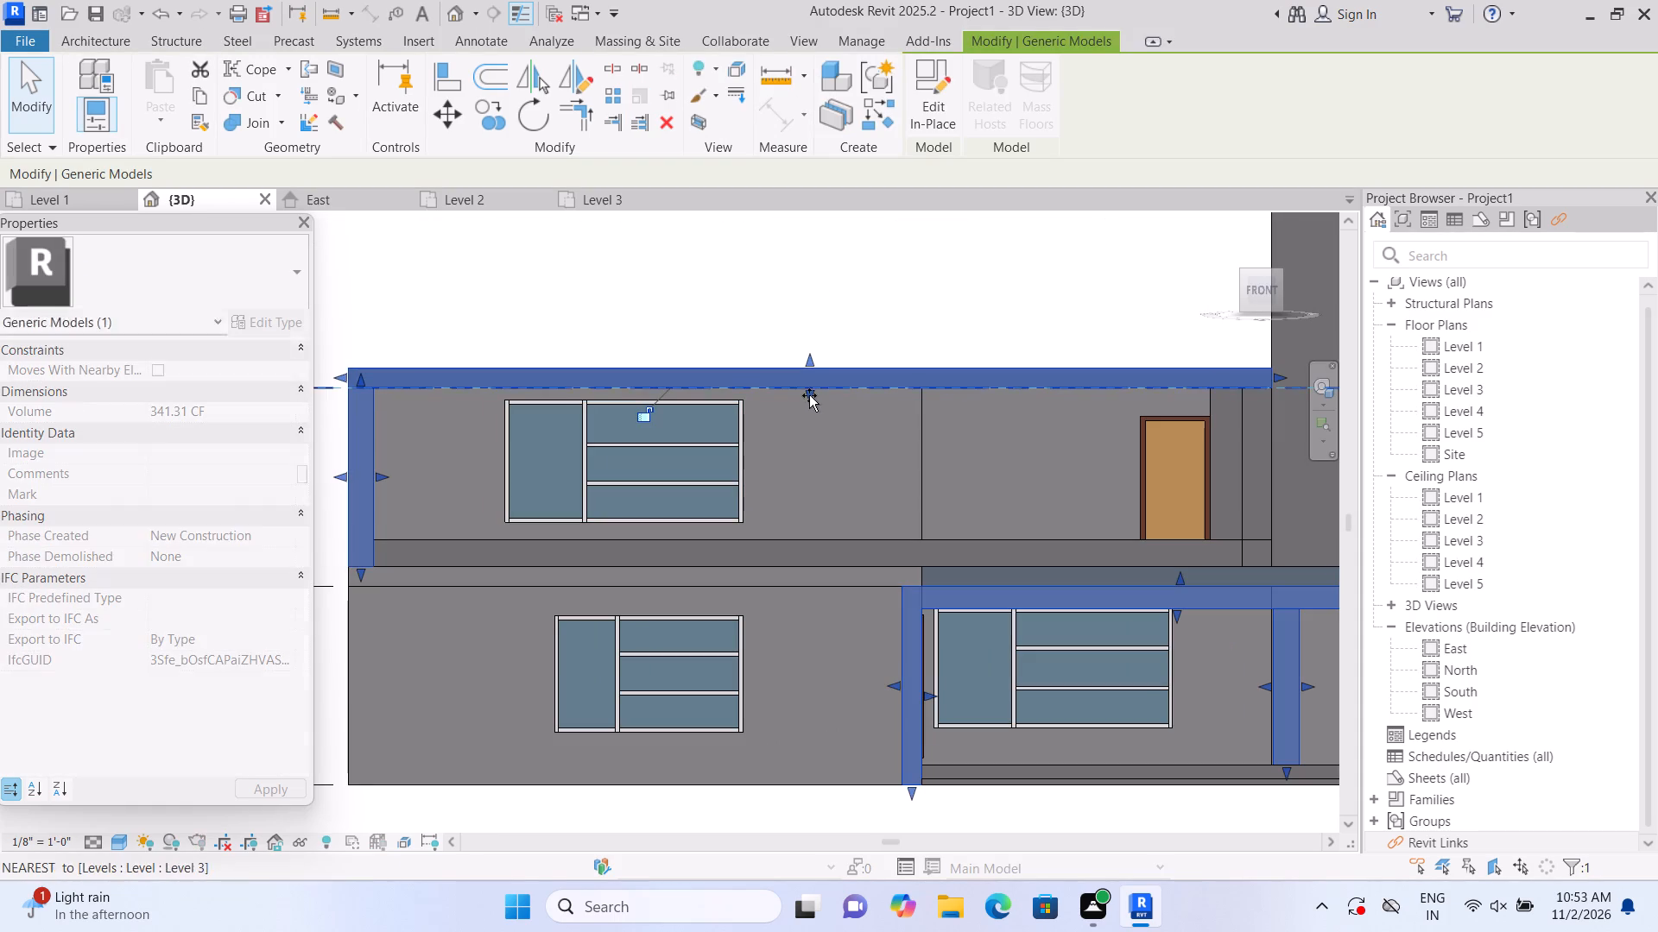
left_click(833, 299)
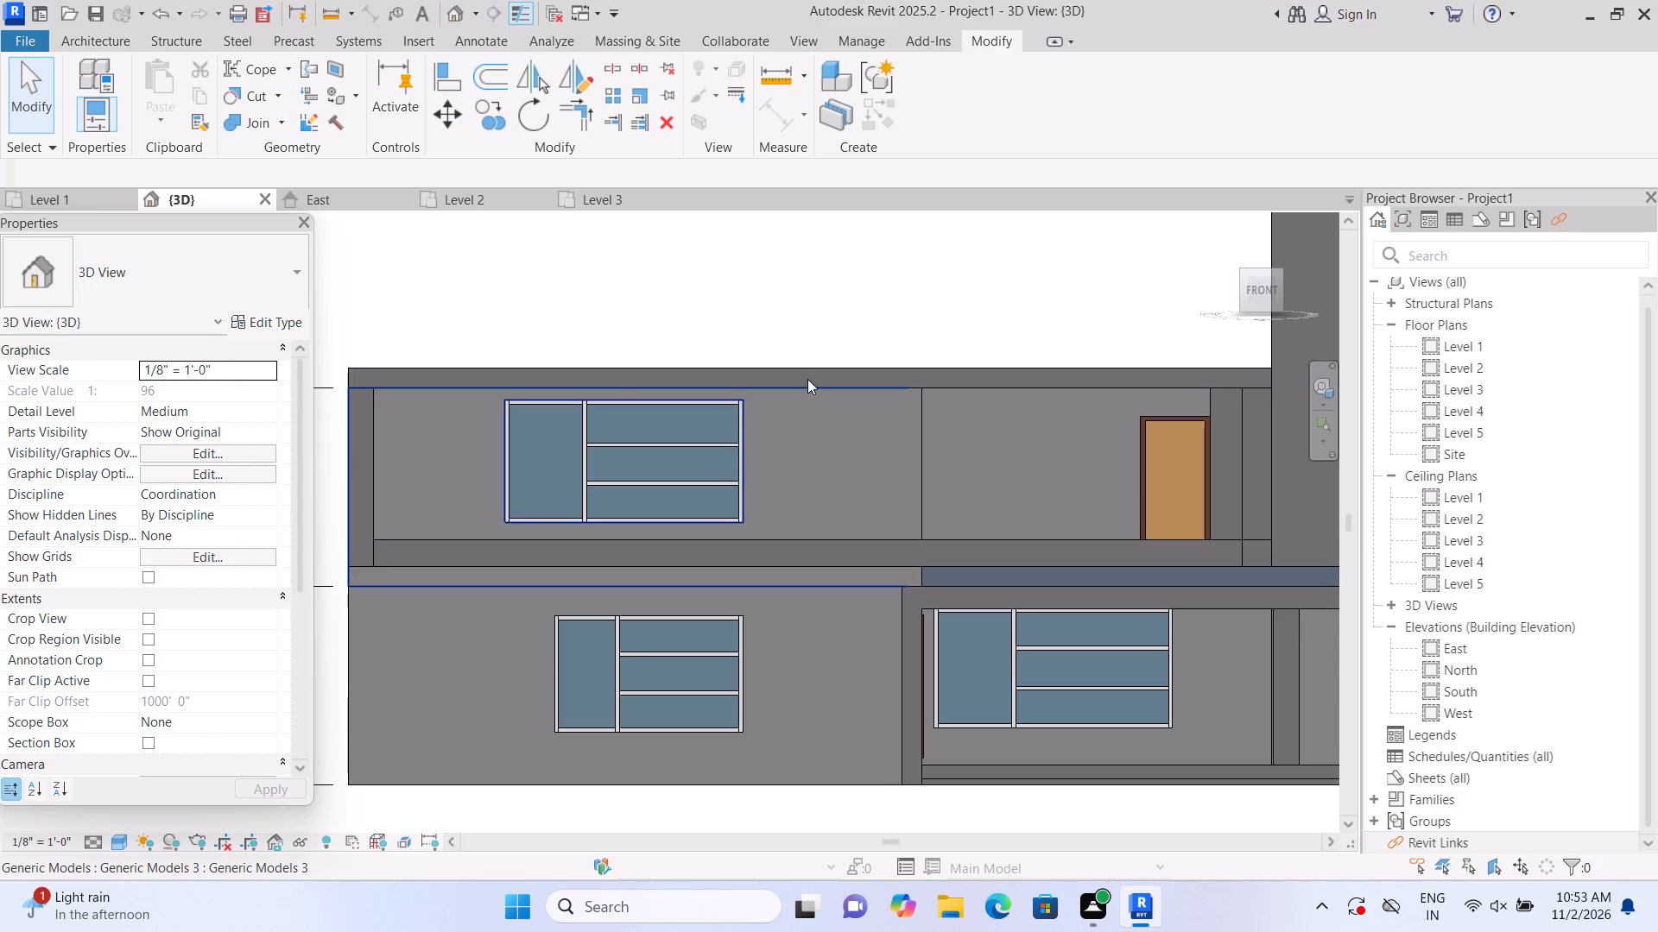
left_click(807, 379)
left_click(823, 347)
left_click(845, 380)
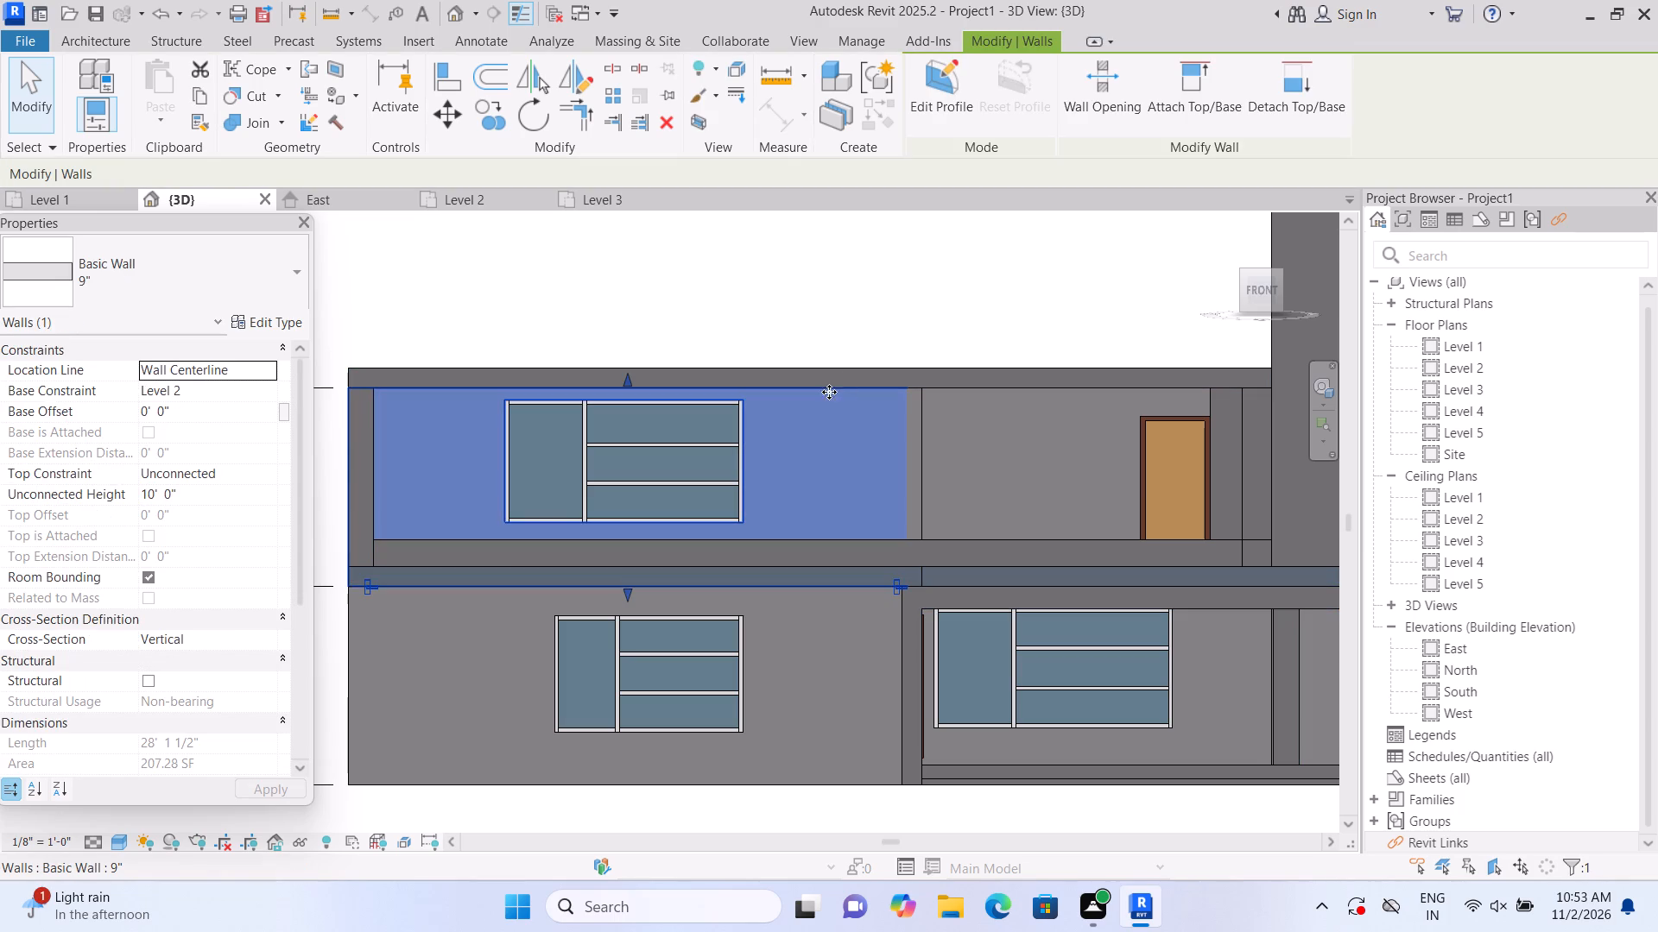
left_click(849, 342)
Stretch the bottom edge of the upper frame's top band down to slightly below Level 3.
left_click(859, 371)
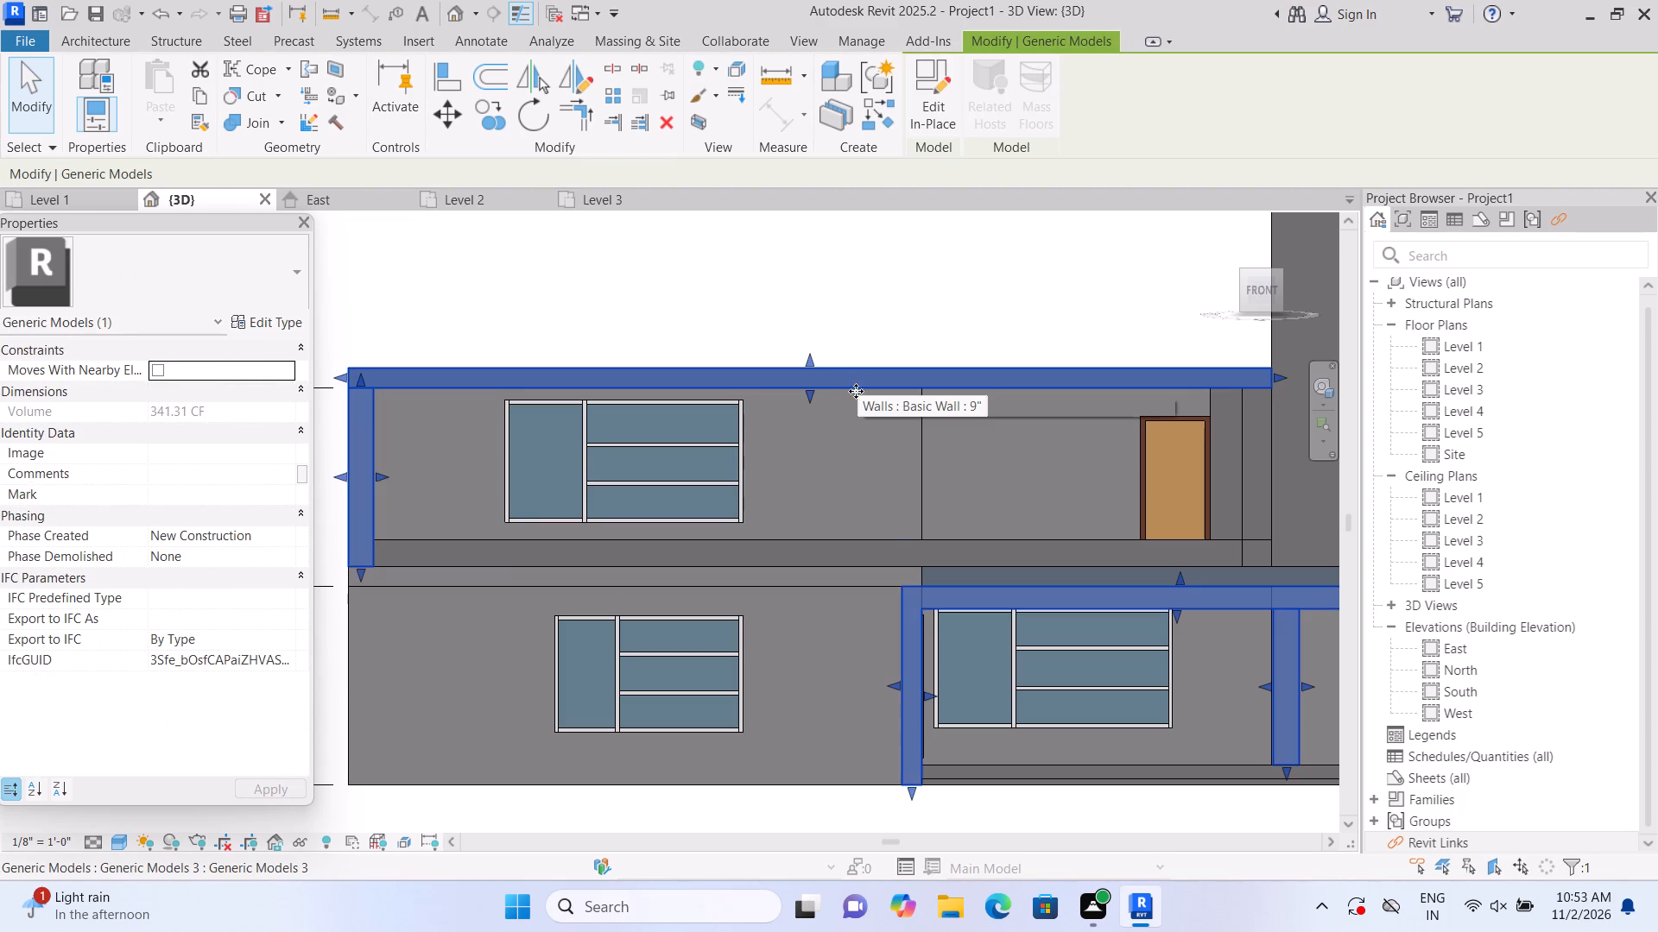
left_click_drag(809, 394, 816, 404)
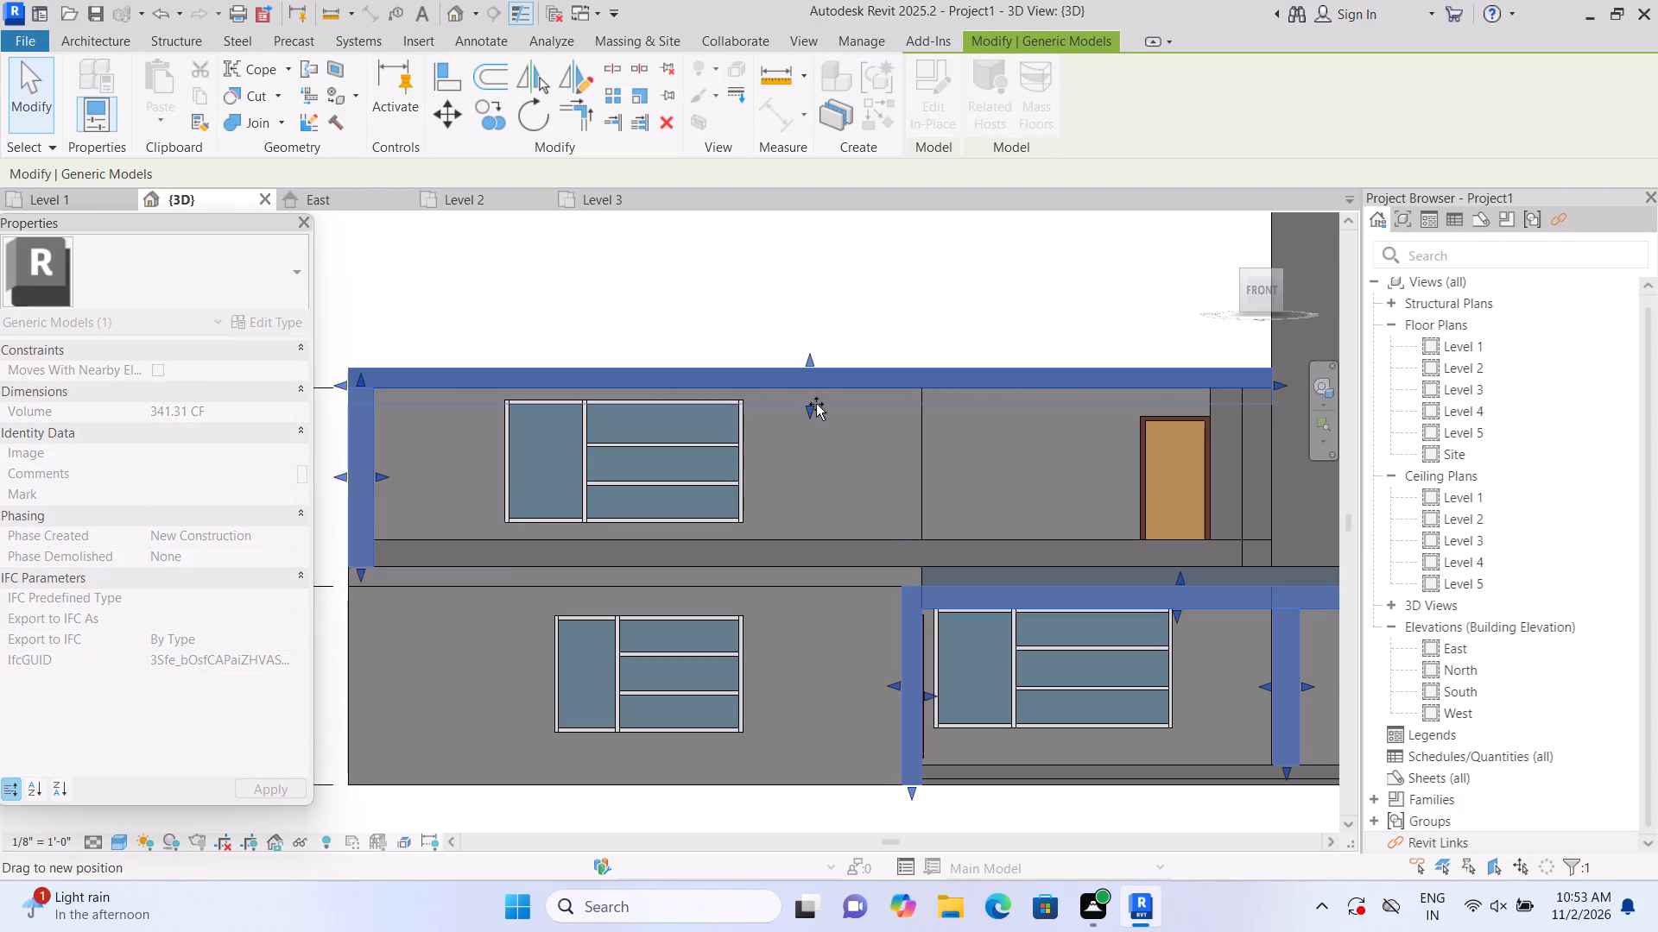
left_click_drag(816, 404, 818, 394)
scroll(813, 402, "up", 6)
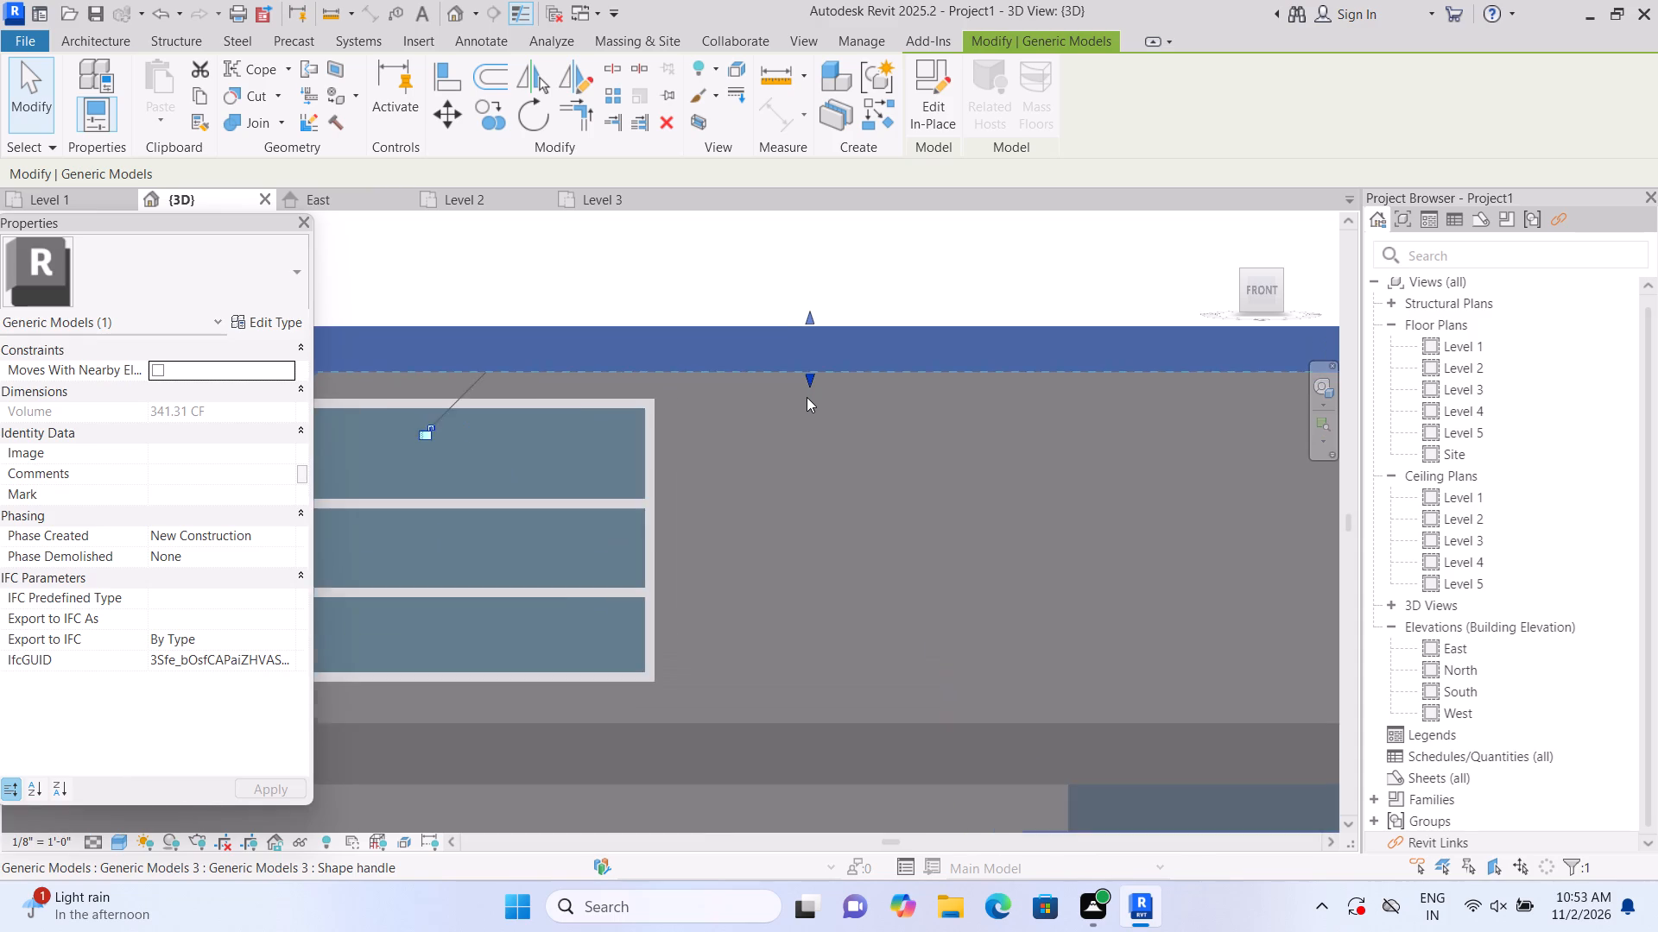
scroll(807, 397, "up", 5)
left_click_drag(813, 361, 814, 368)
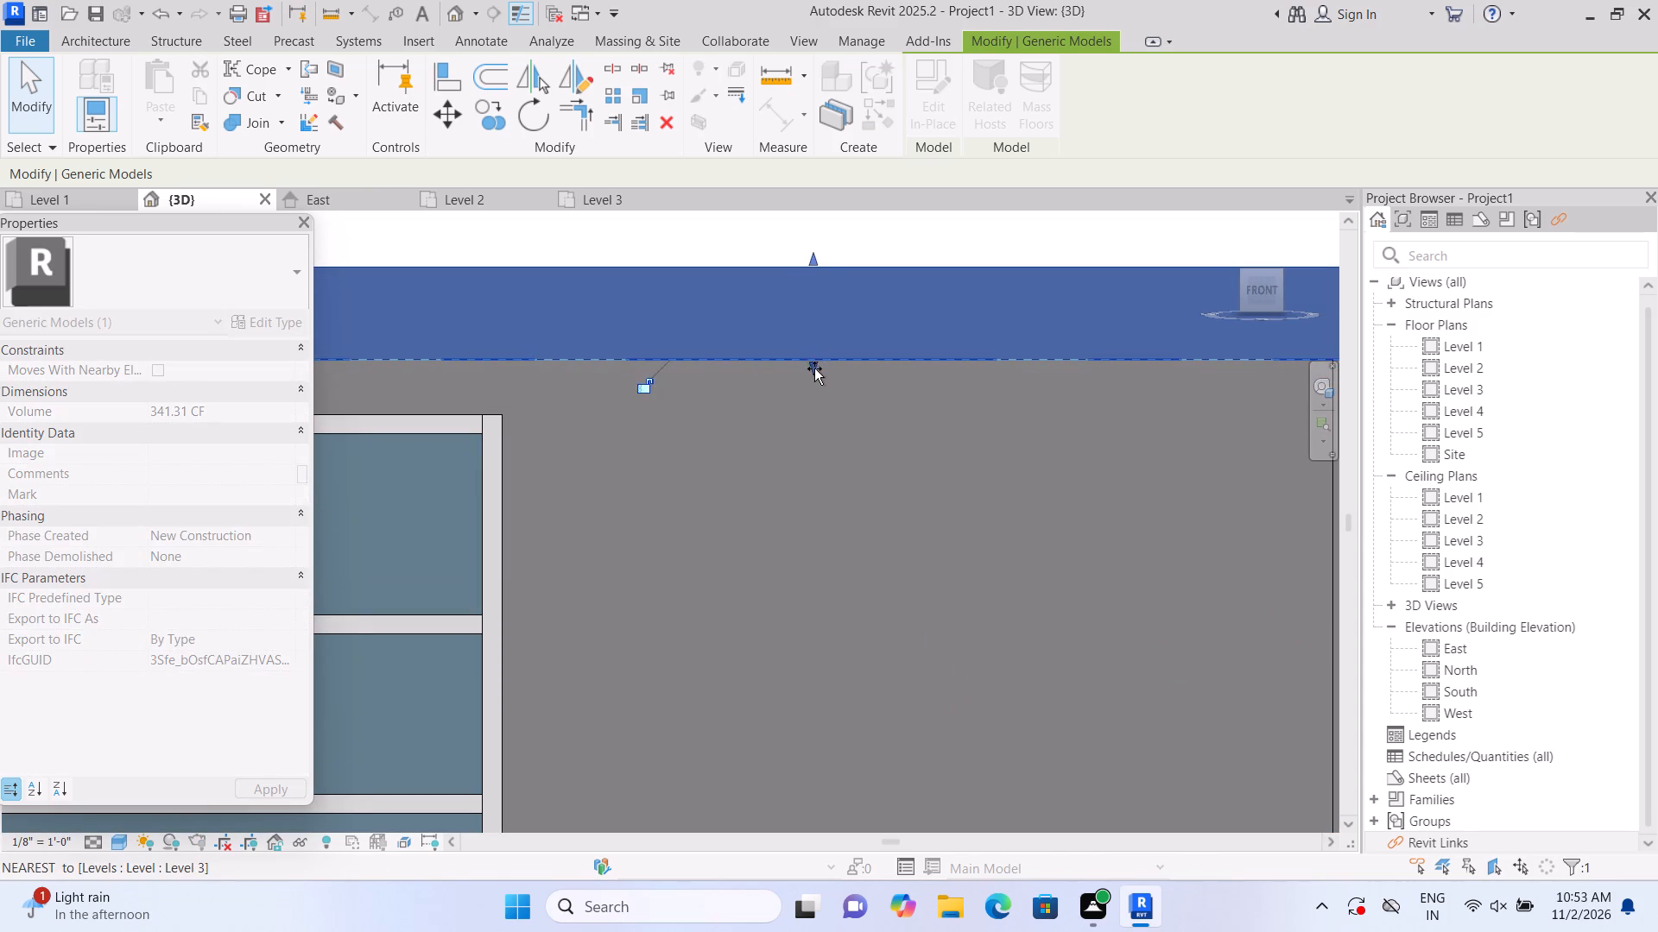
left_click_drag(814, 368, 817, 377)
scroll(815, 377, "down", 4)
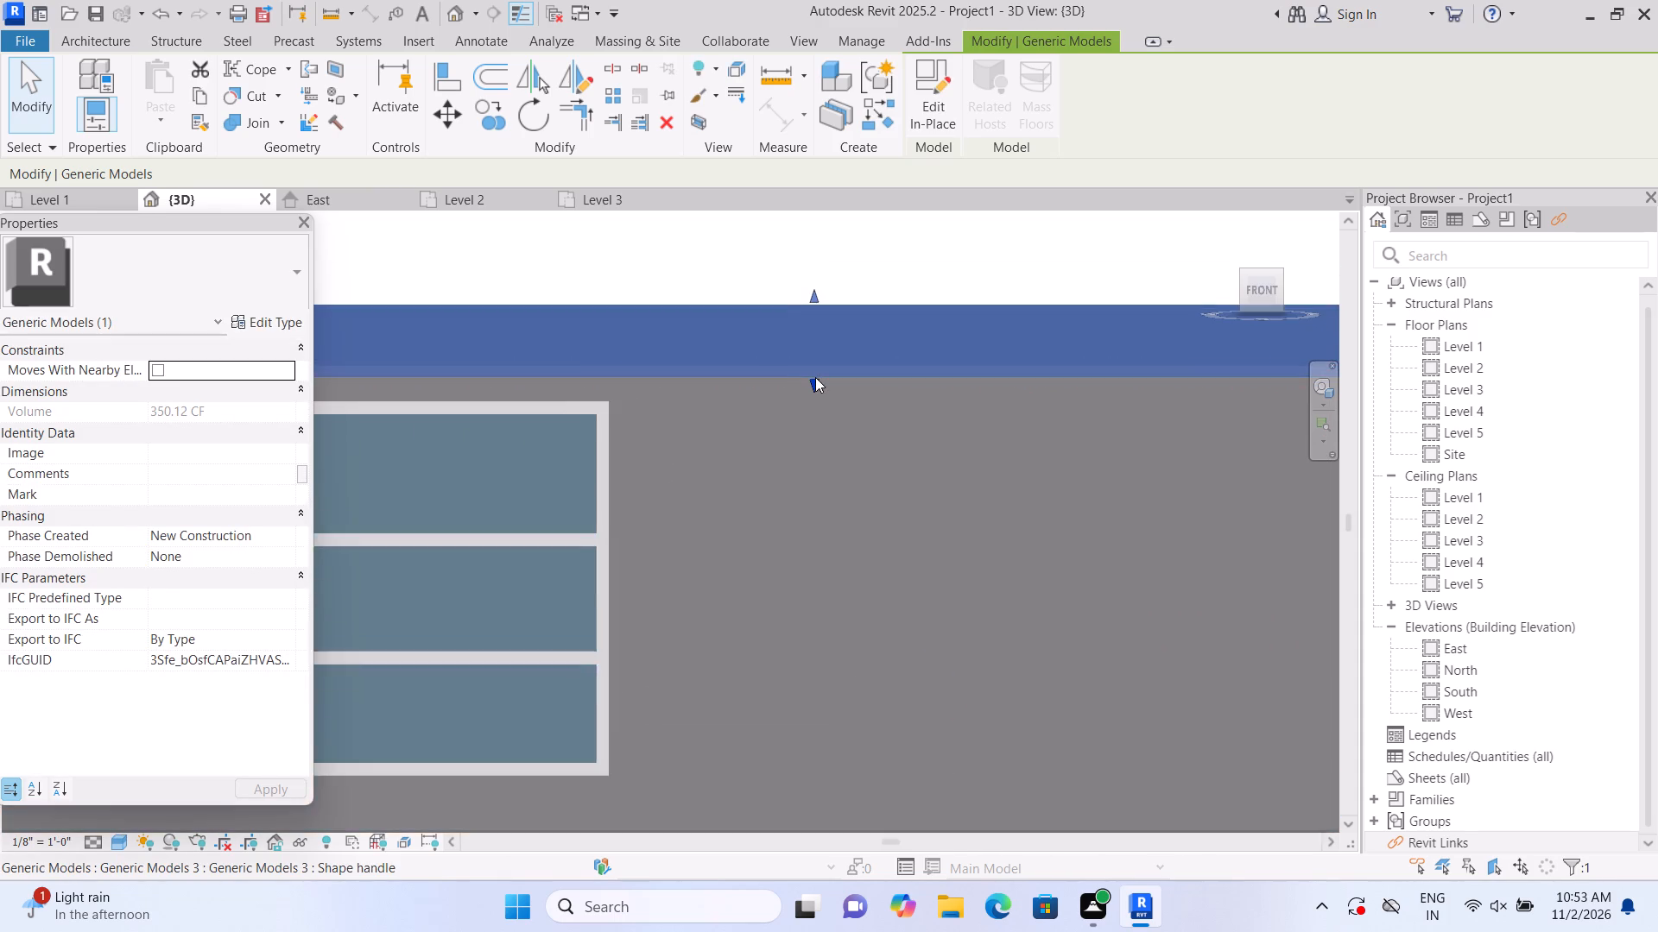
scroll(815, 377, "down", 2)
left_click(871, 292)
scroll(871, 292, "down", 7)
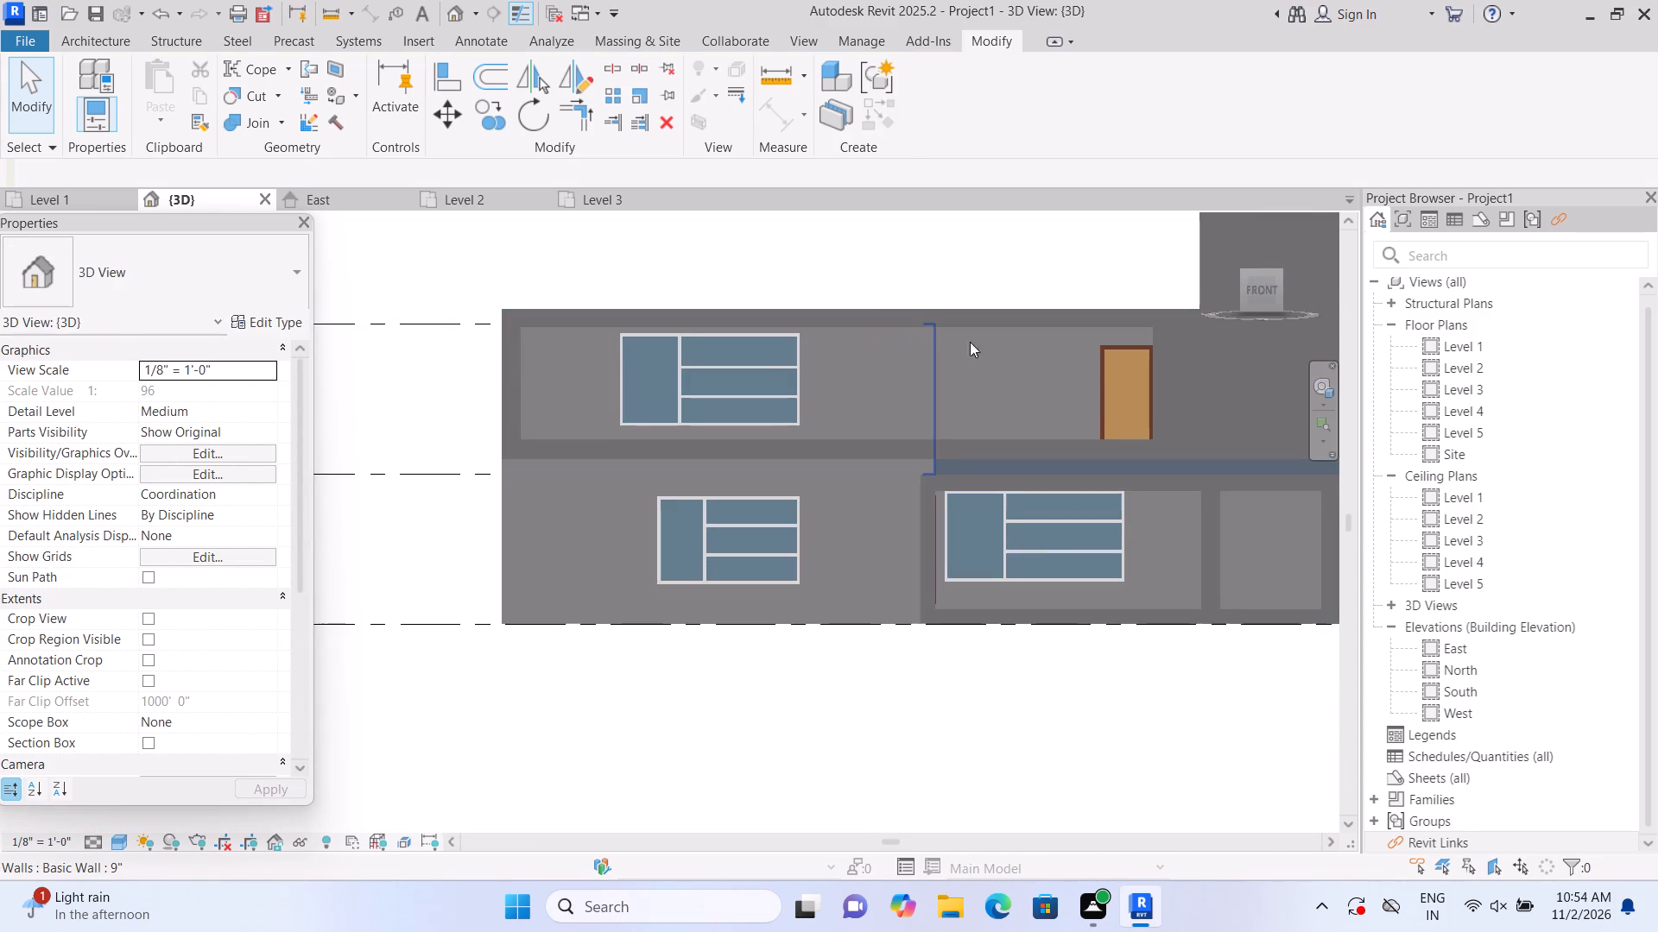
Examine in 3D how the upper frame's bands and end post fit against the roof and terrace.
middle_click_drag(1013, 362, 970, 395)
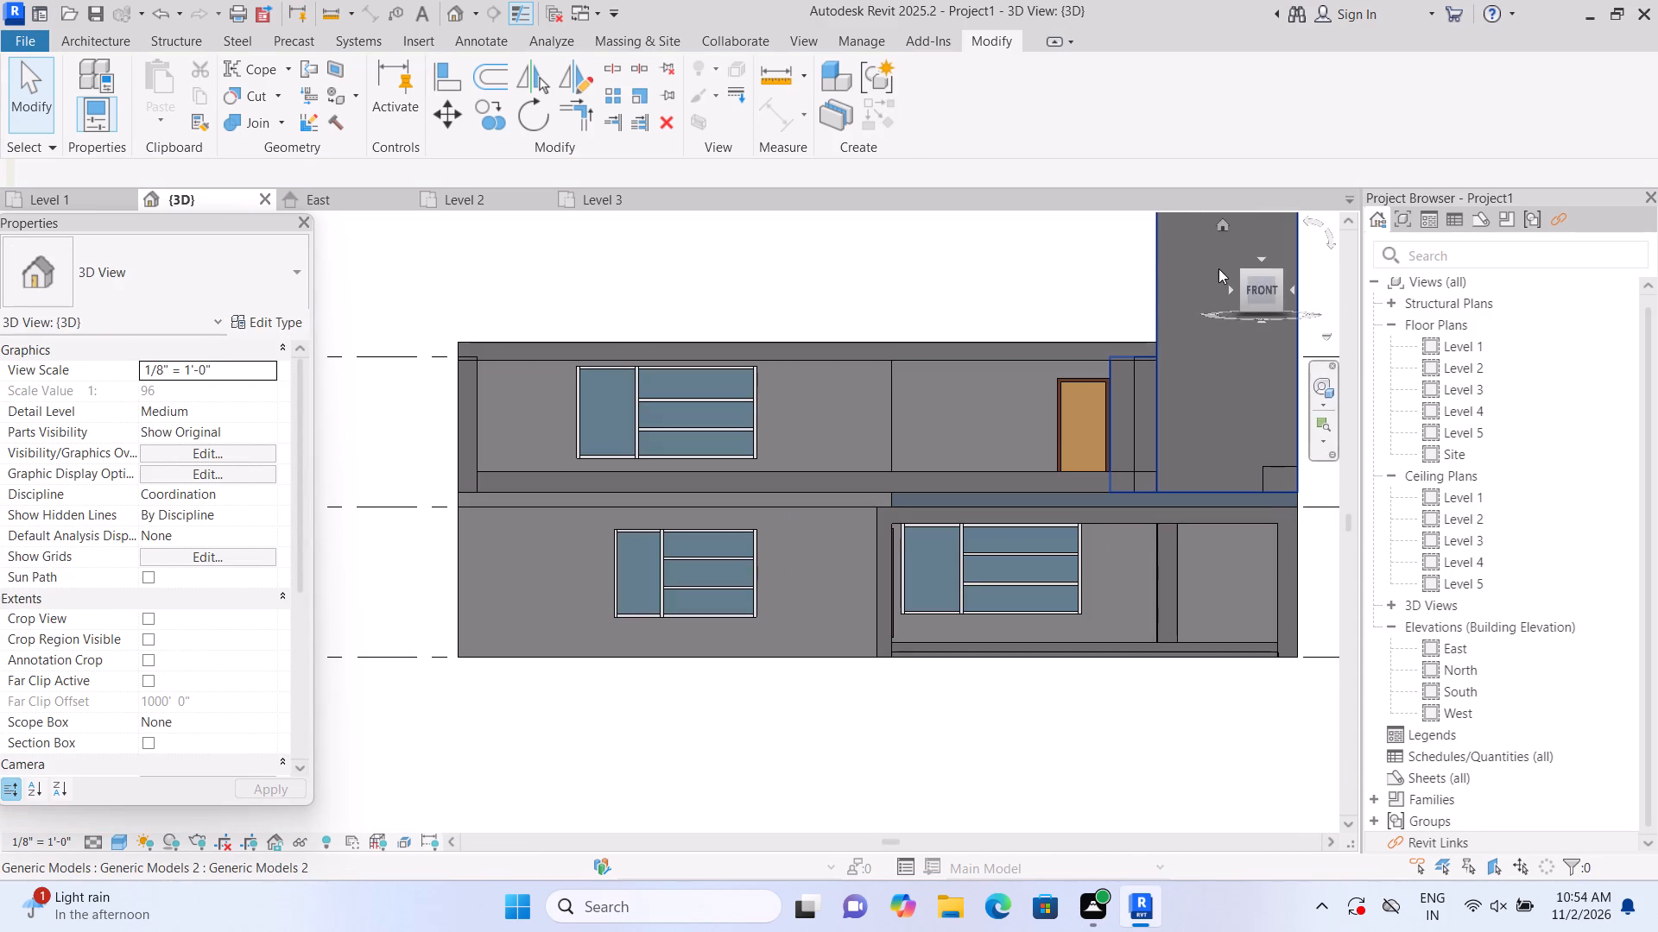
left_click(1222, 223)
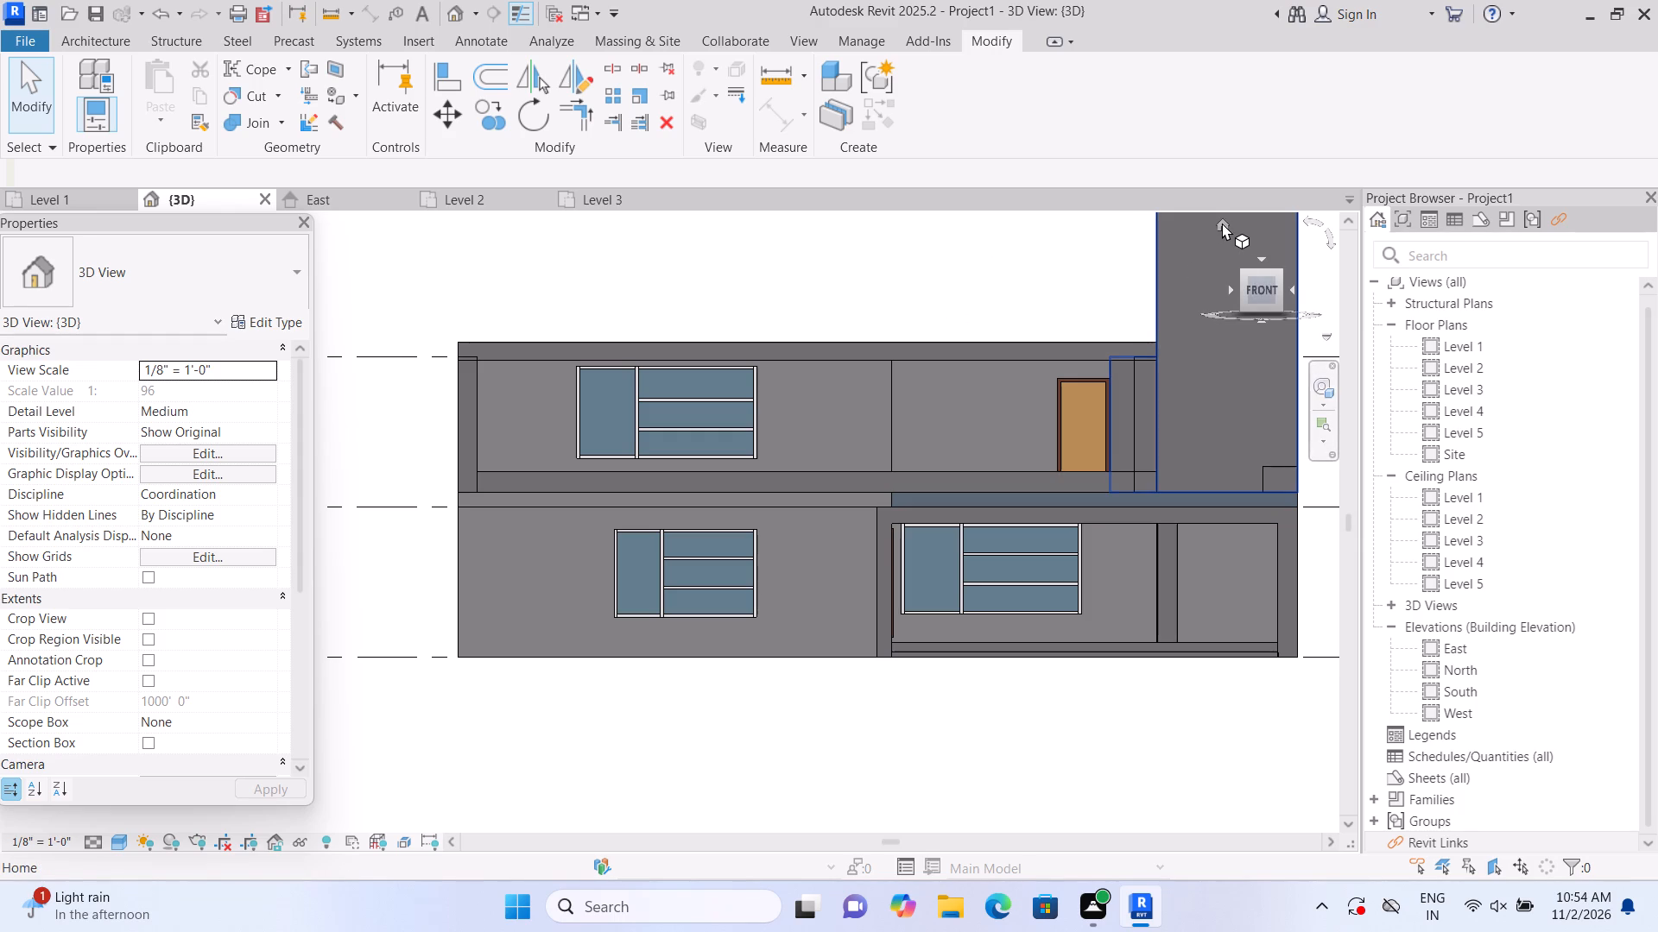
scroll(461, 551, "up", 2)
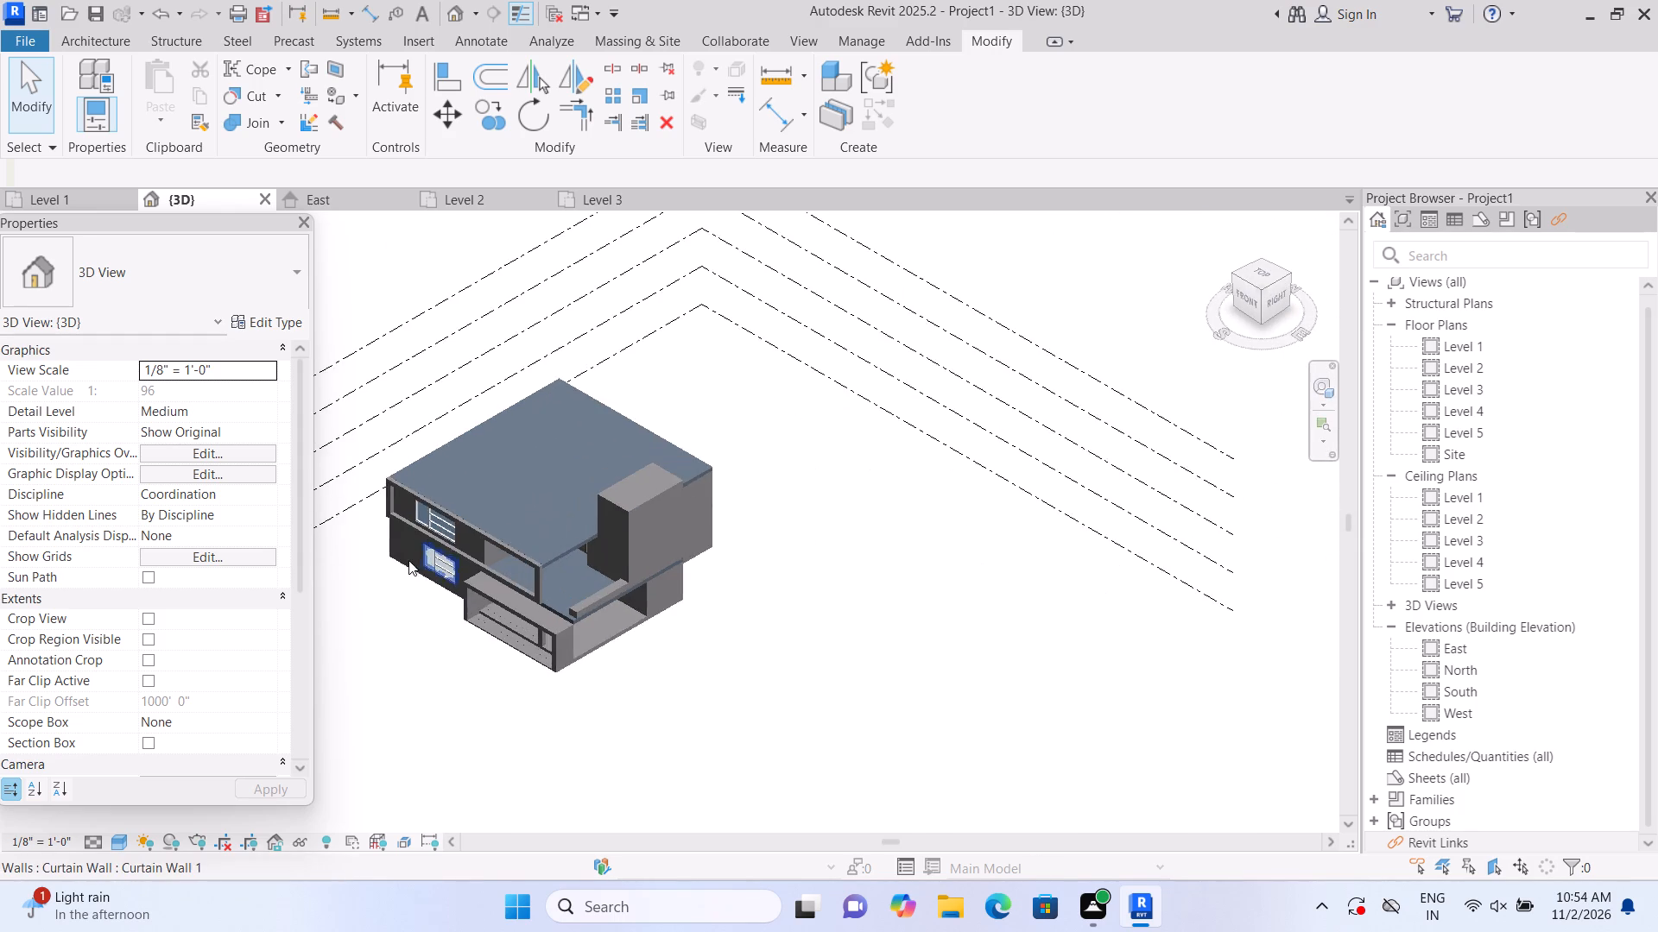
scroll(406, 560, "up", 8)
middle_click_drag(347, 684, 375, 592)
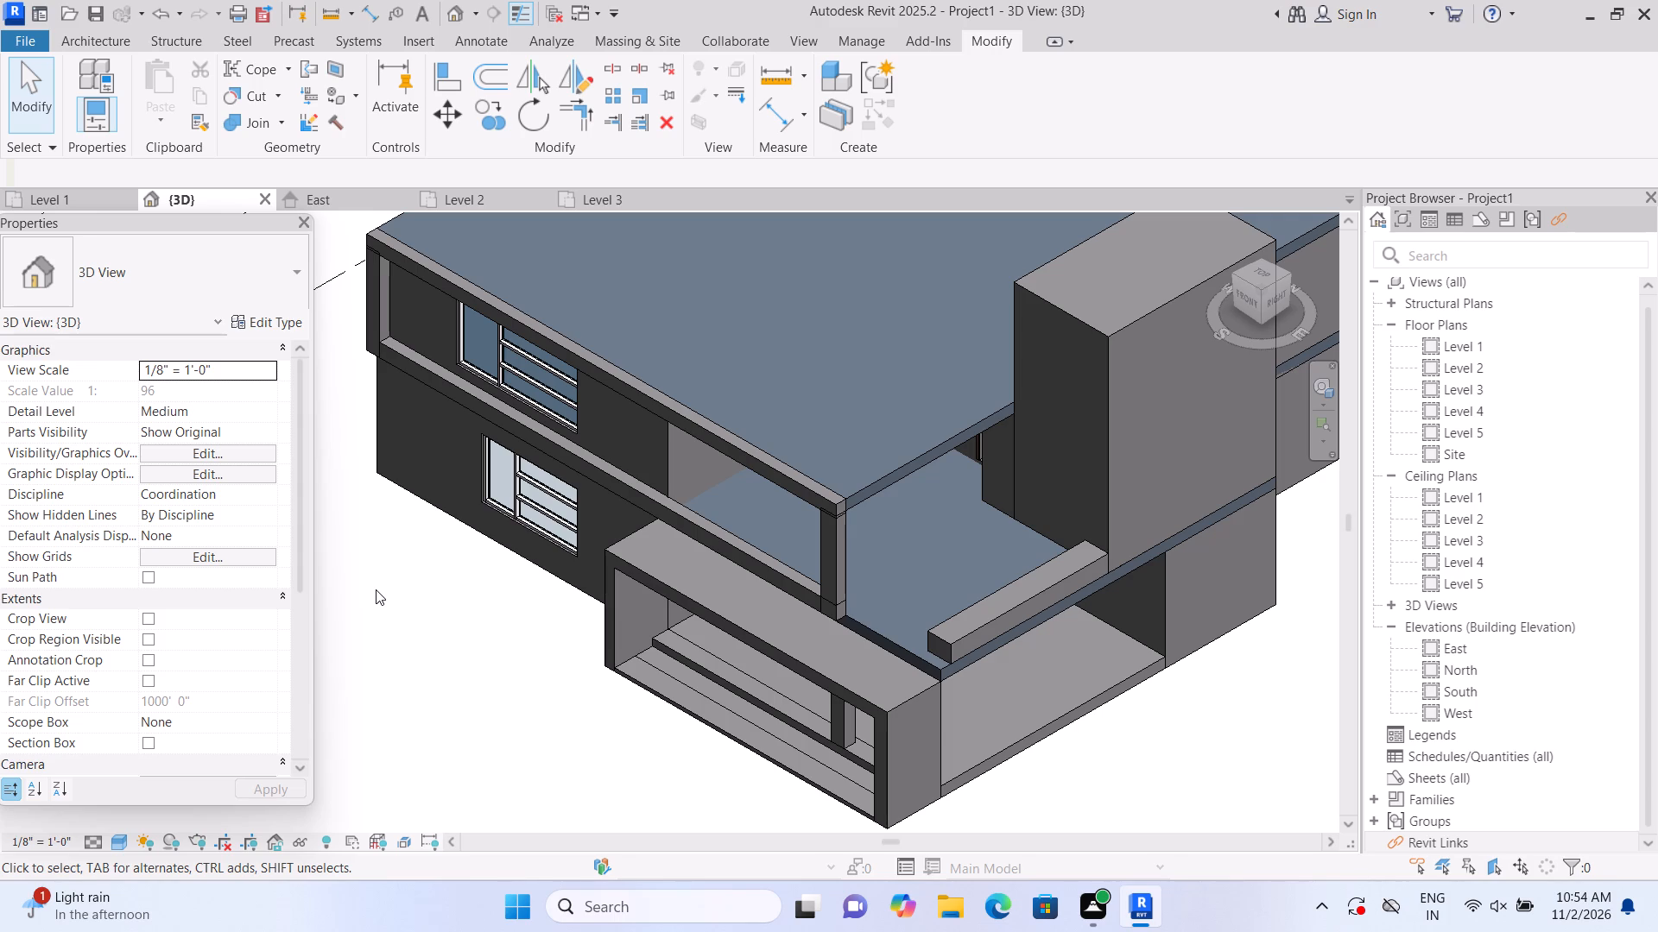
middle_click_drag(518, 746, 503, 640, "shift")
middle_click_drag(500, 696, 588, 664, "shift")
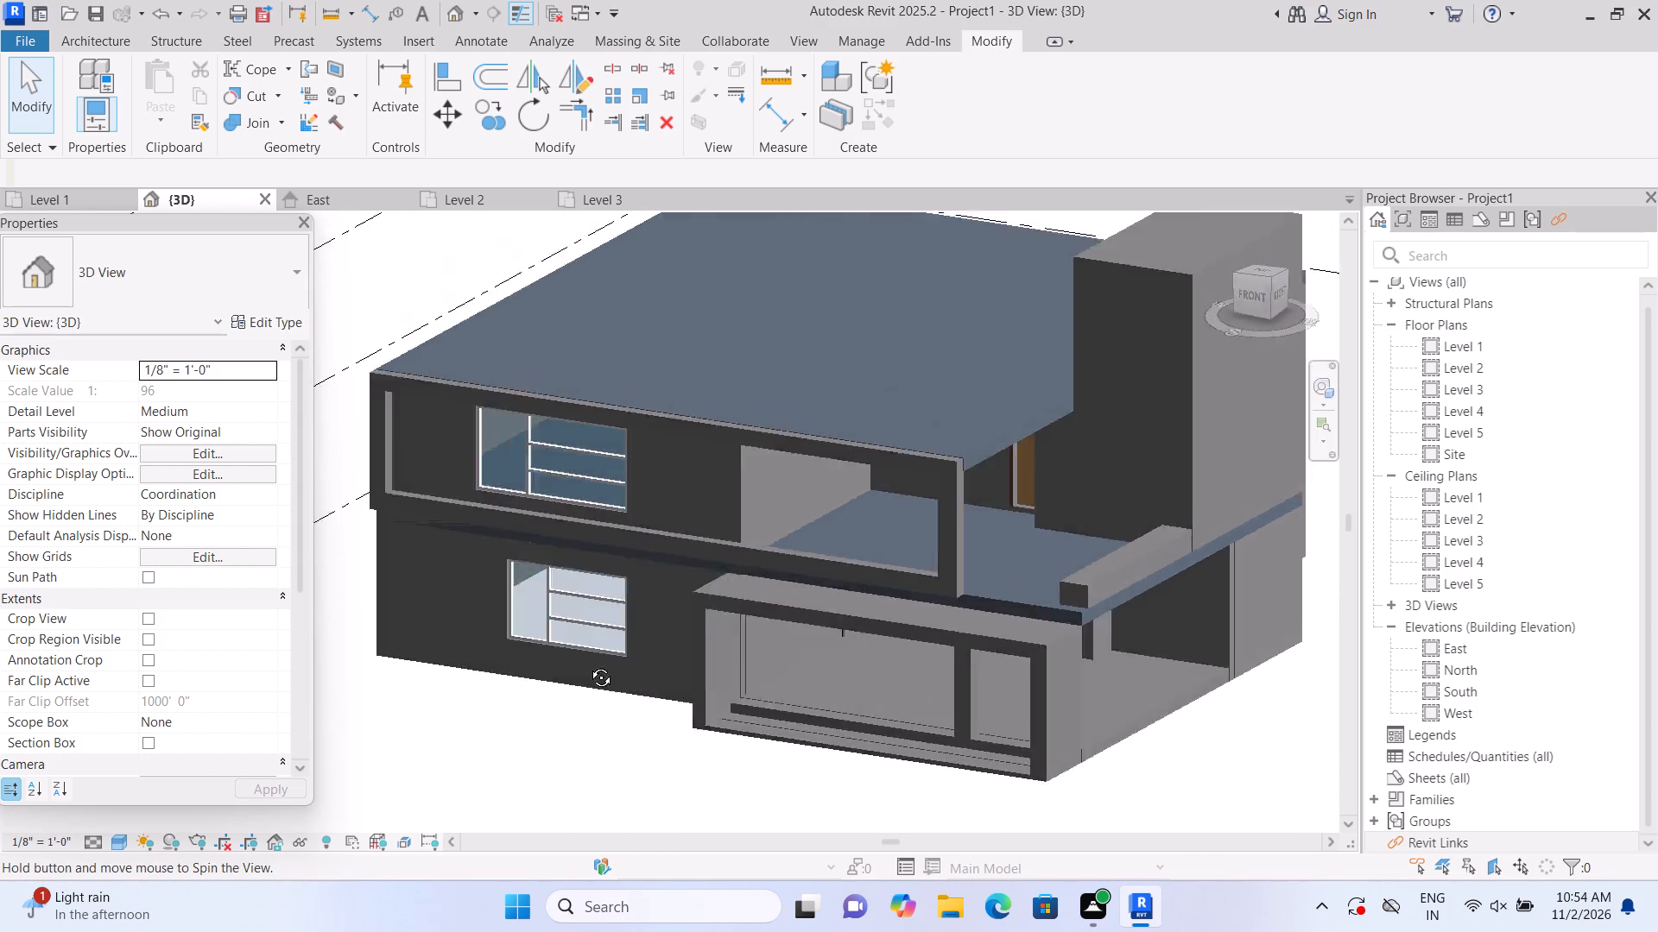
middle_click_drag(588, 664, 446, 658, "shift")
scroll(453, 646, "down", 3)
middle_click_drag(456, 648, 458, 712)
scroll(648, 674, "up", 4)
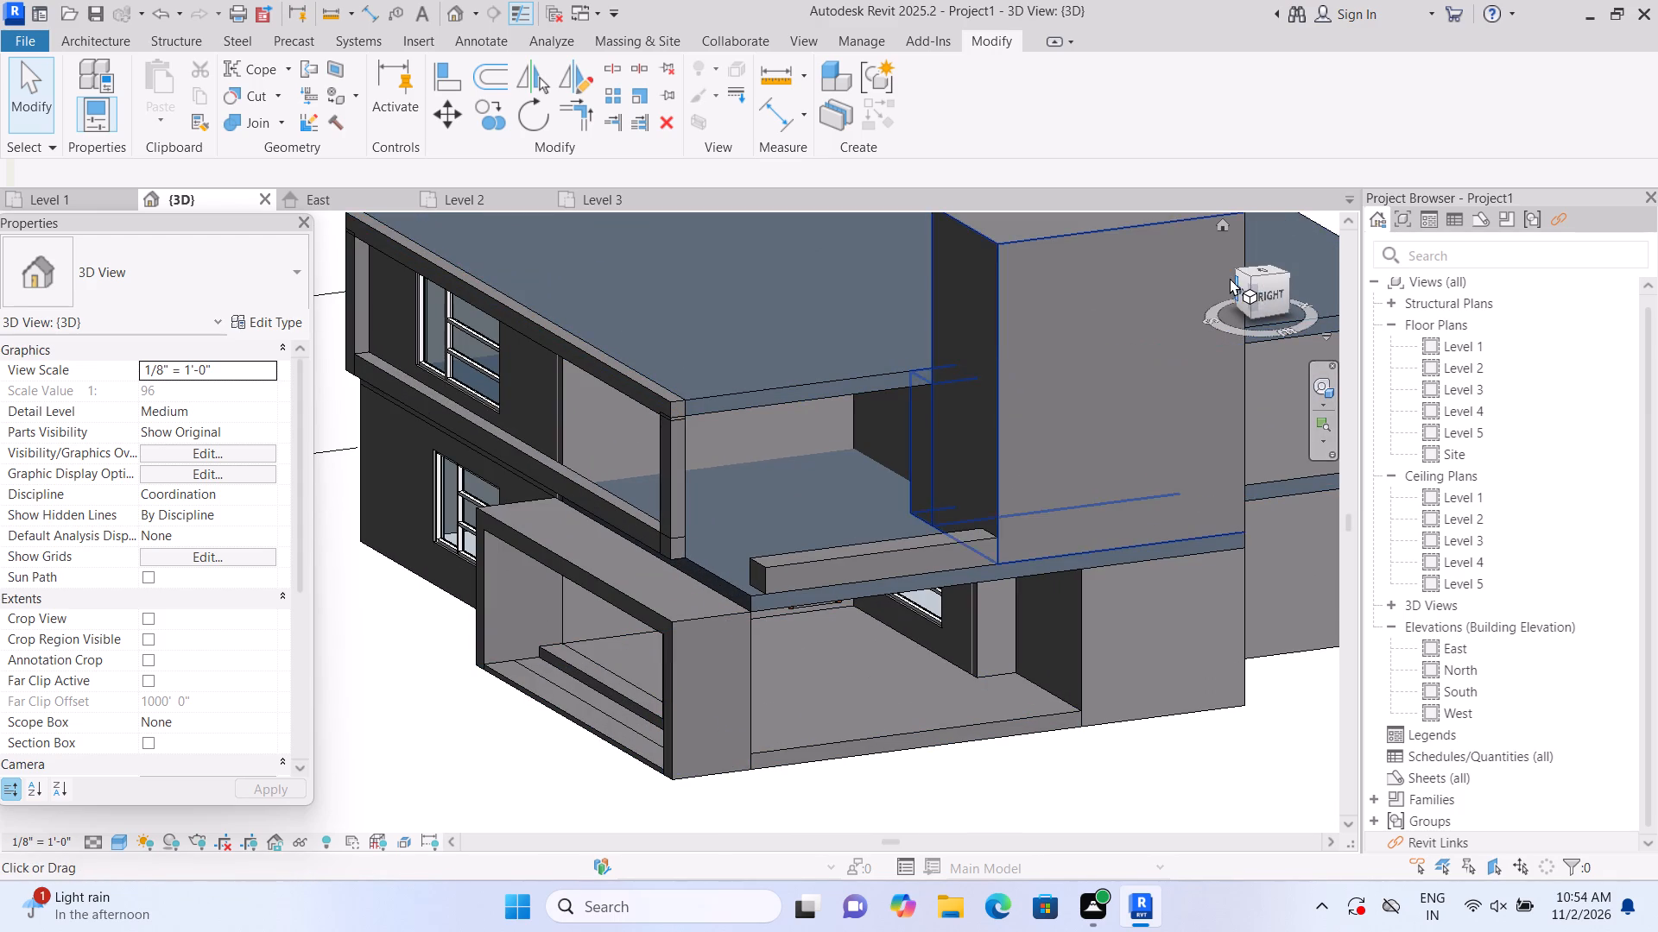
From the front, stretch the top of the upper frame's left post above Level 3 into the top band.
left_click(1240, 300)
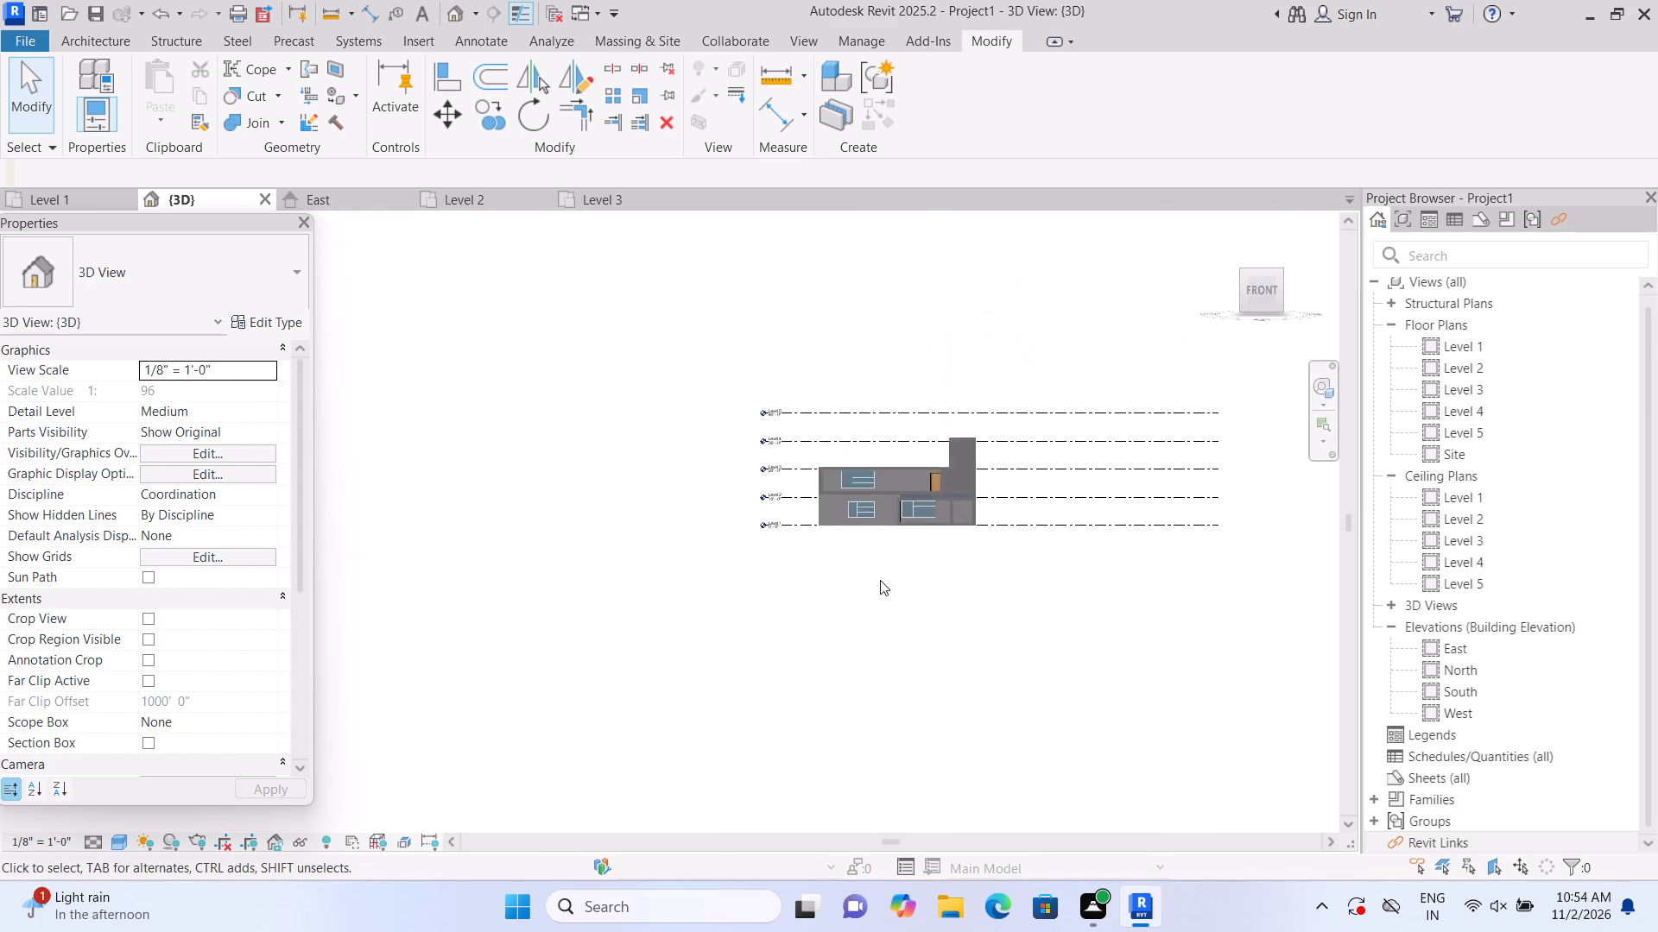
scroll(634, 537, "up", 2)
scroll(477, 557, "up", 5)
middle_click_drag(478, 569, 535, 592)
scroll(541, 601, "up", 1)
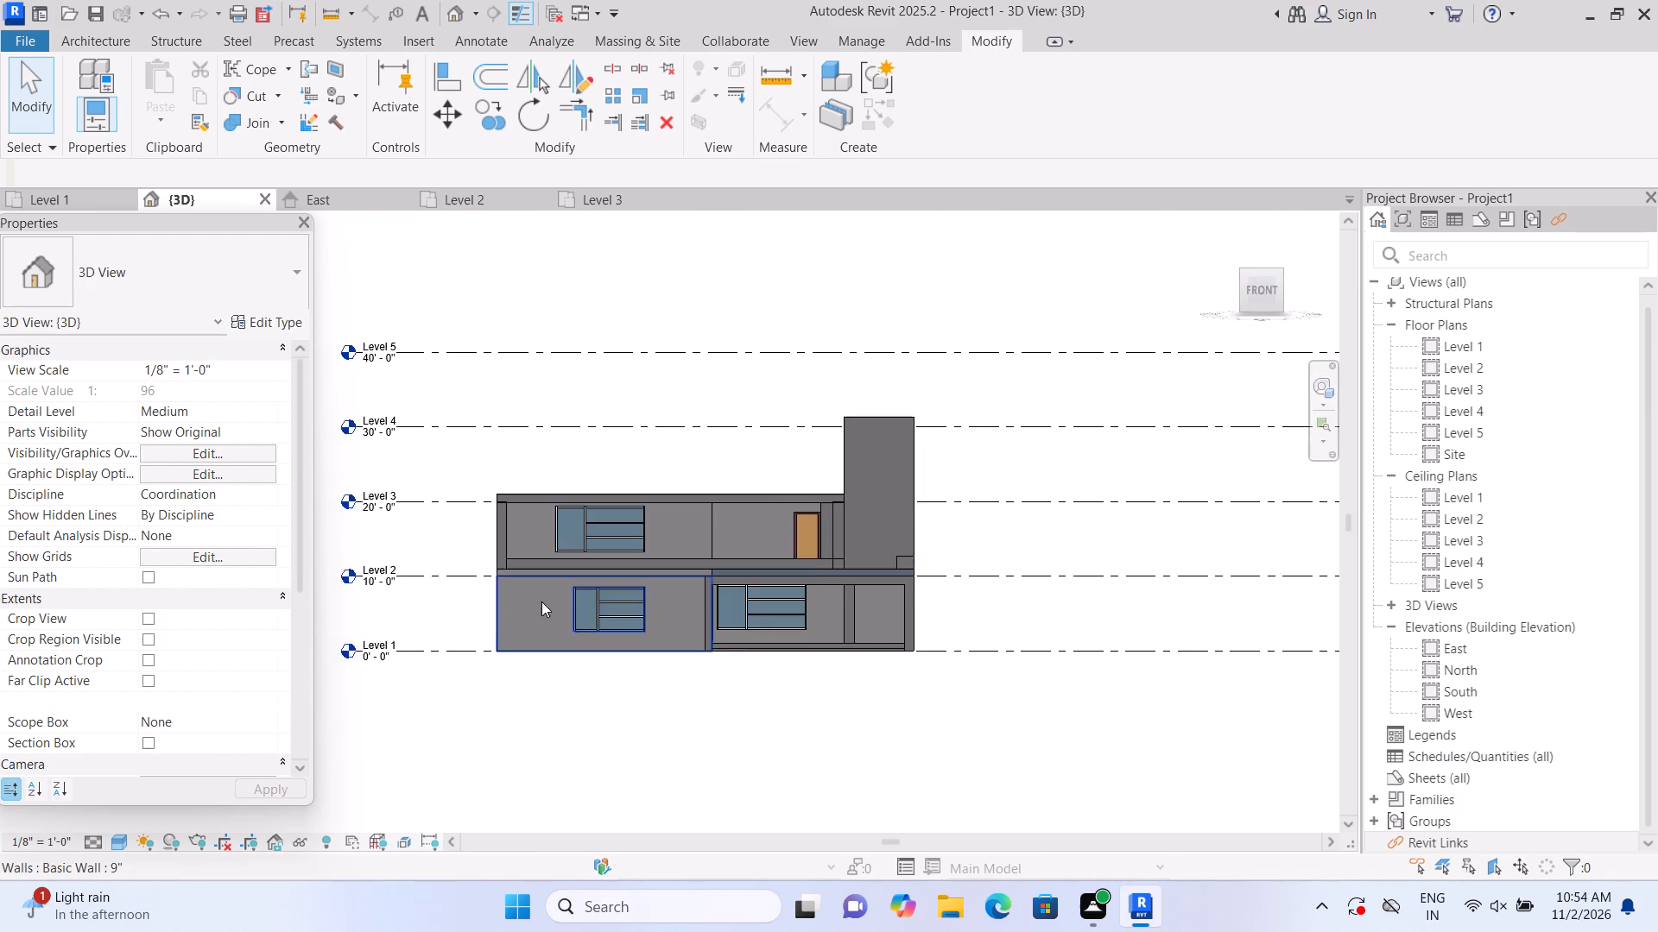
scroll(541, 601, "up", 1)
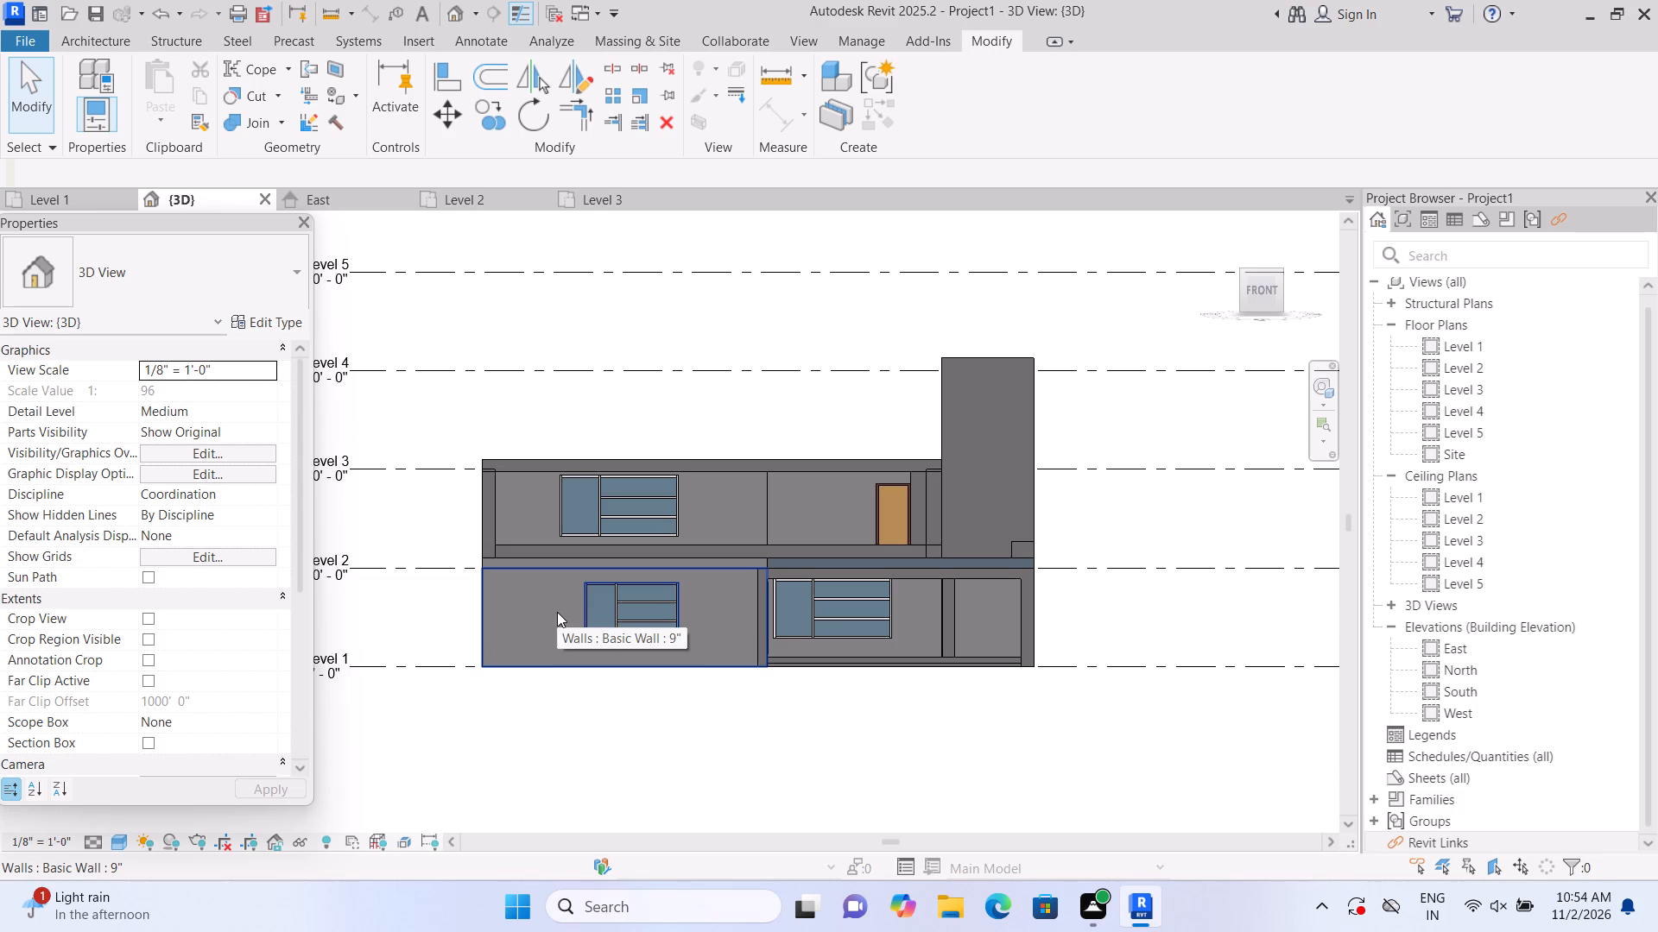
scroll(416, 522, "up", 2)
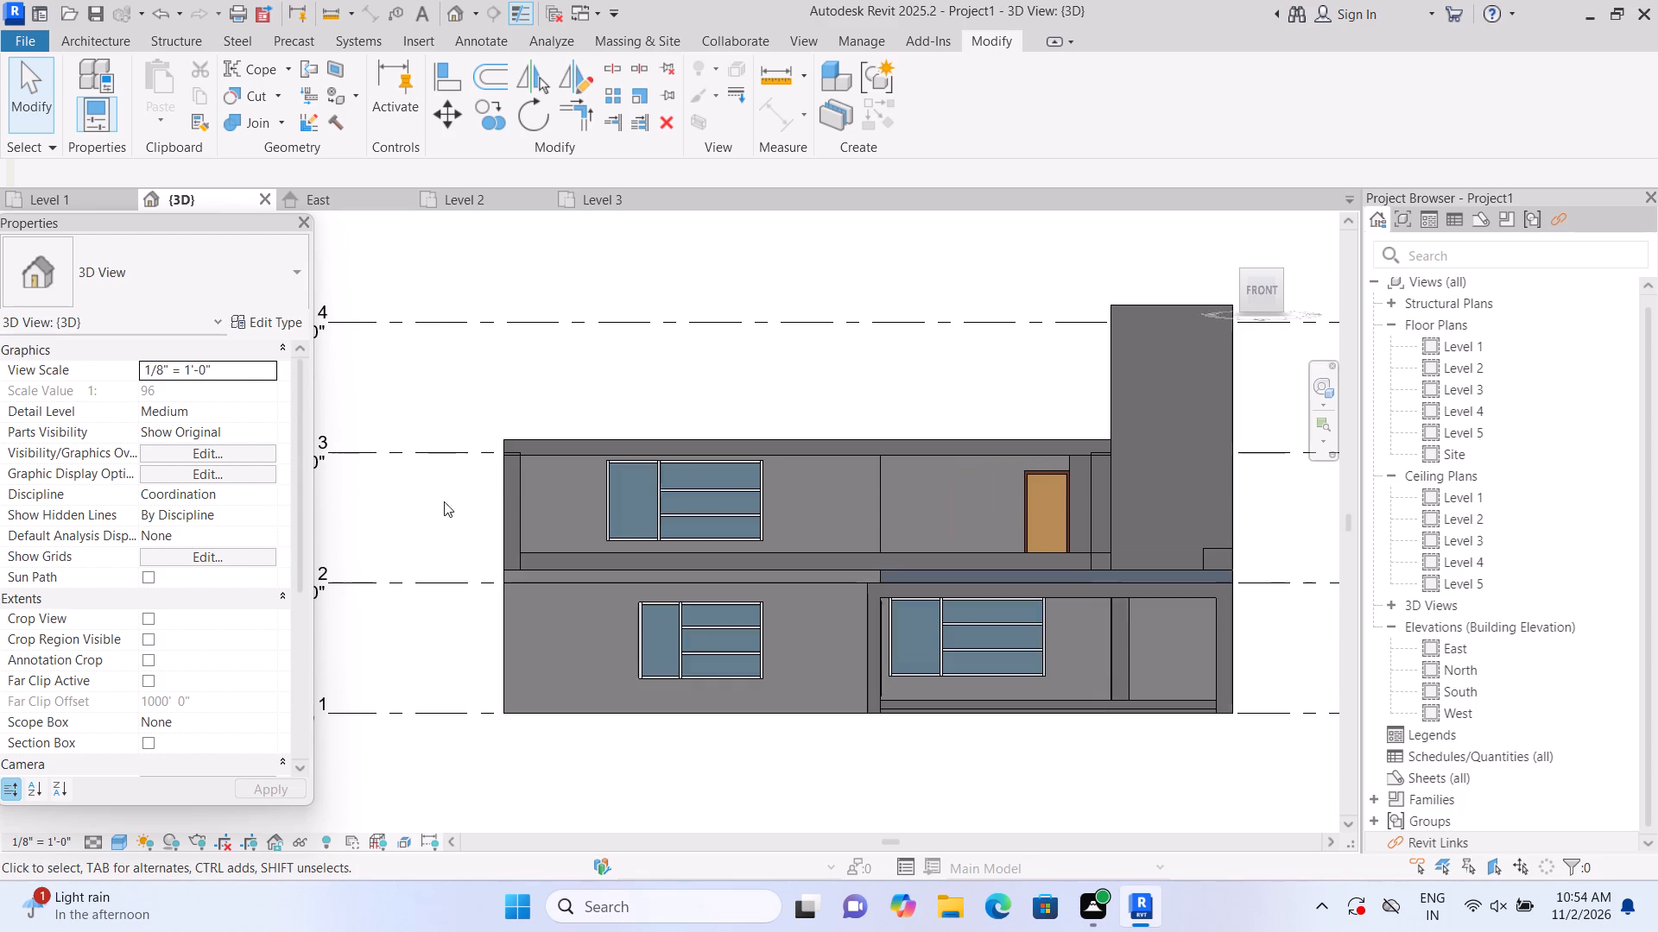
scroll(500, 486, "up", 6)
left_click(527, 460)
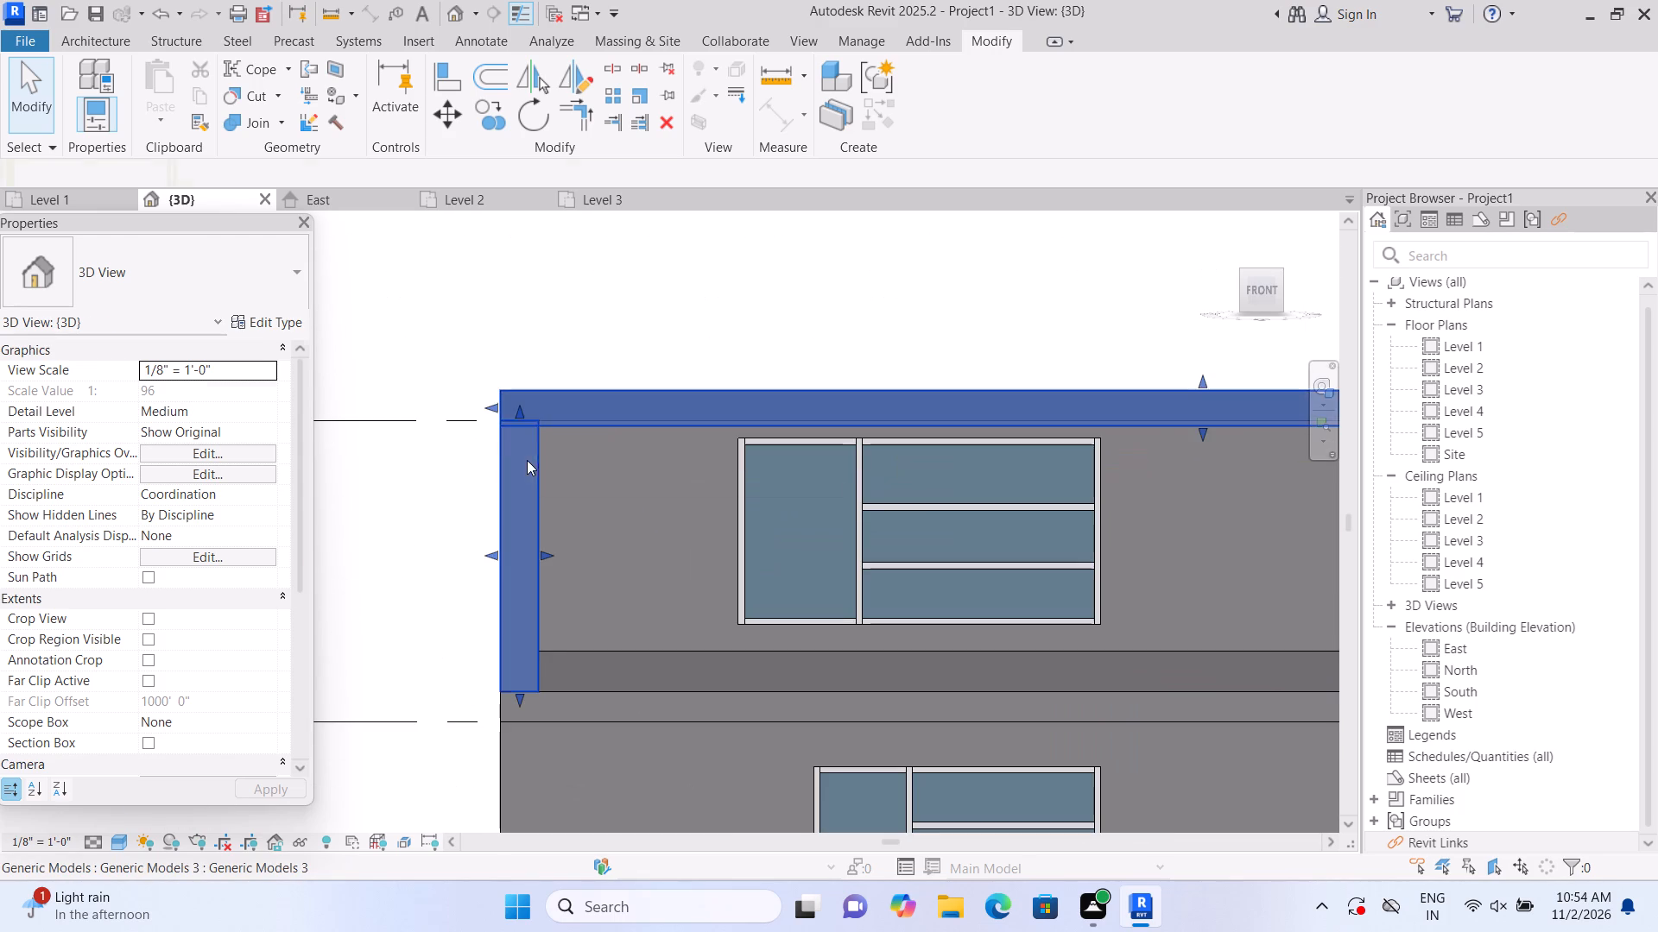
left_click(516, 408)
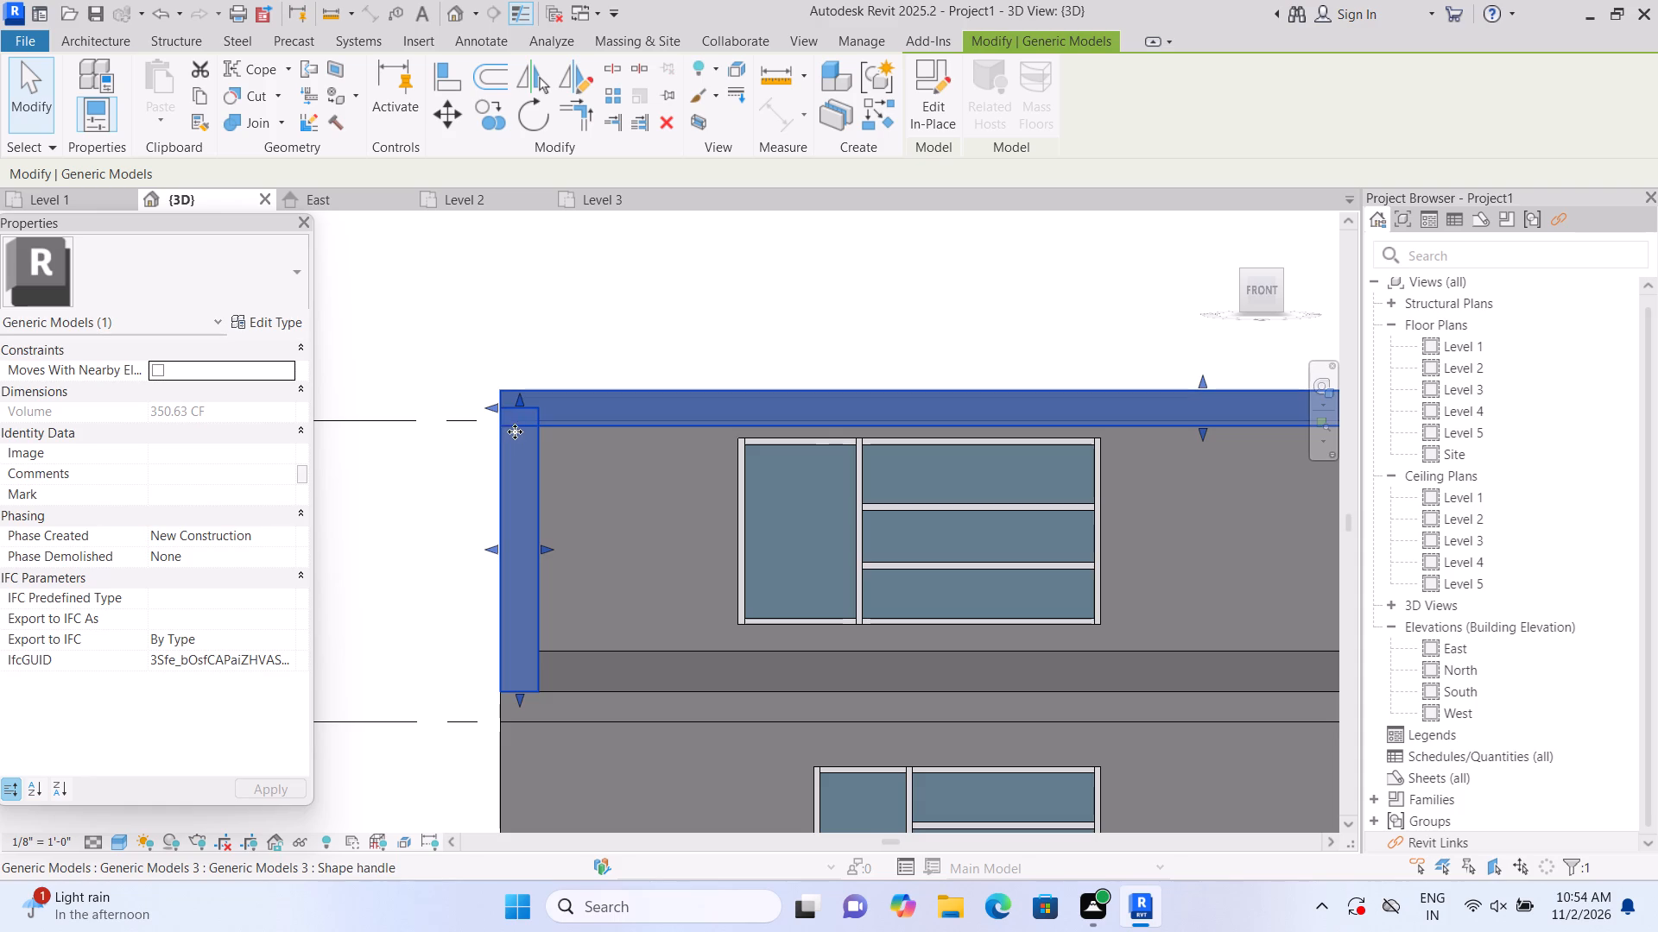
From the front, lower the top of the upper frame's left post to about the bottom edge of the top band.
scroll(486, 419, "up", 4)
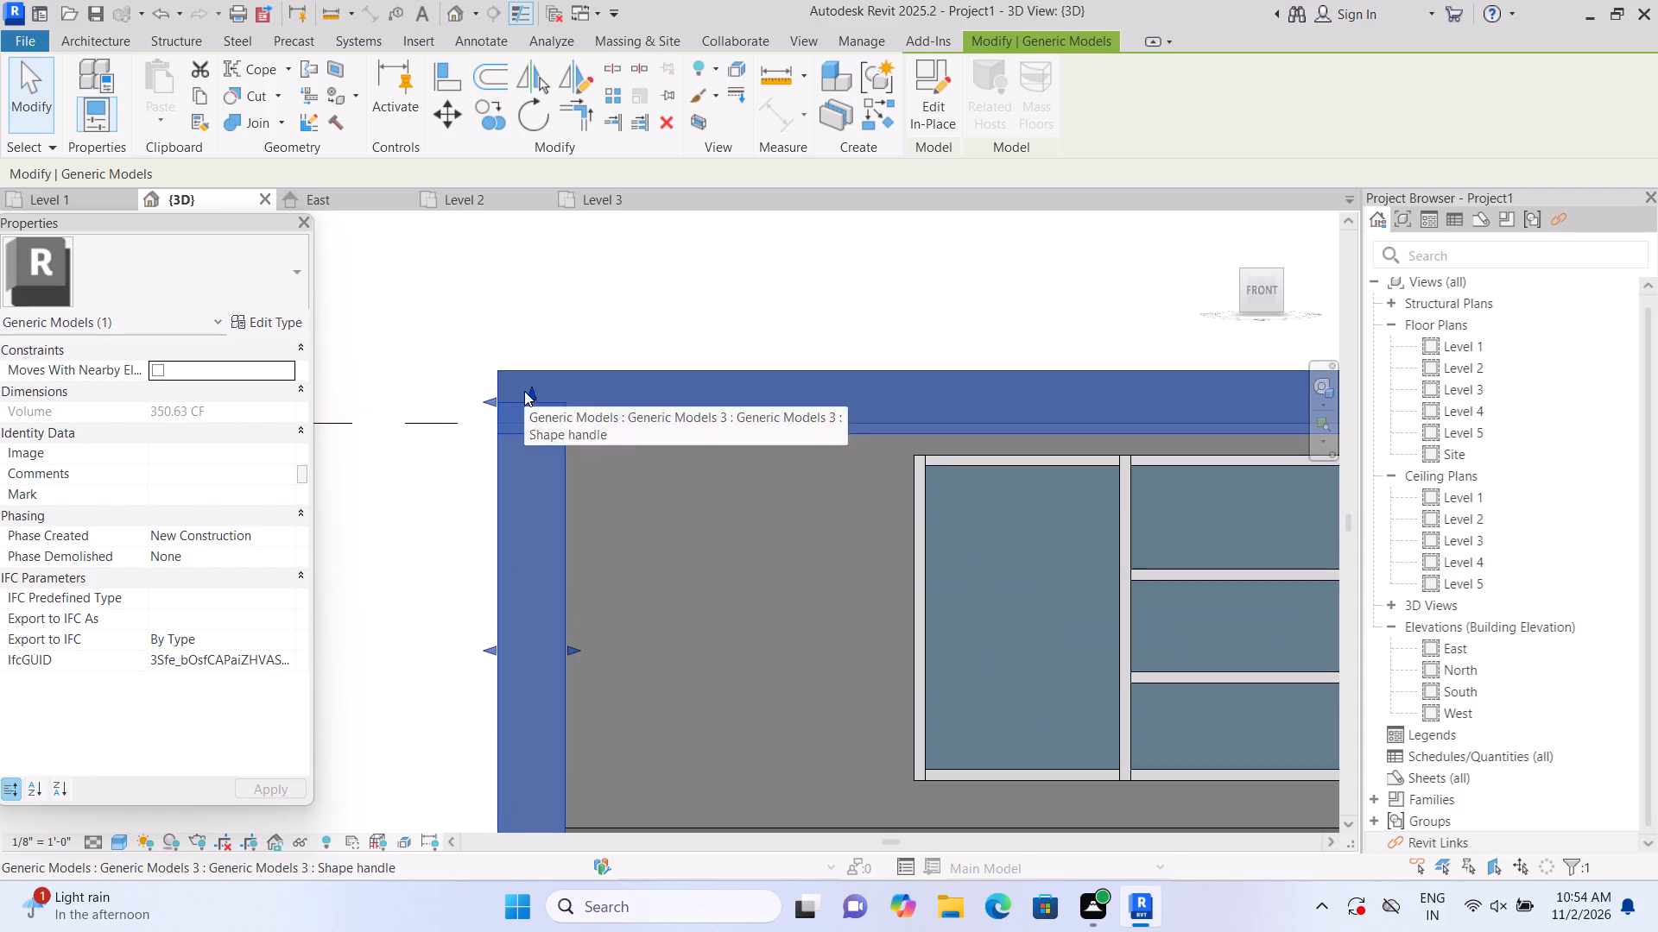
scroll(535, 397, "up", 1)
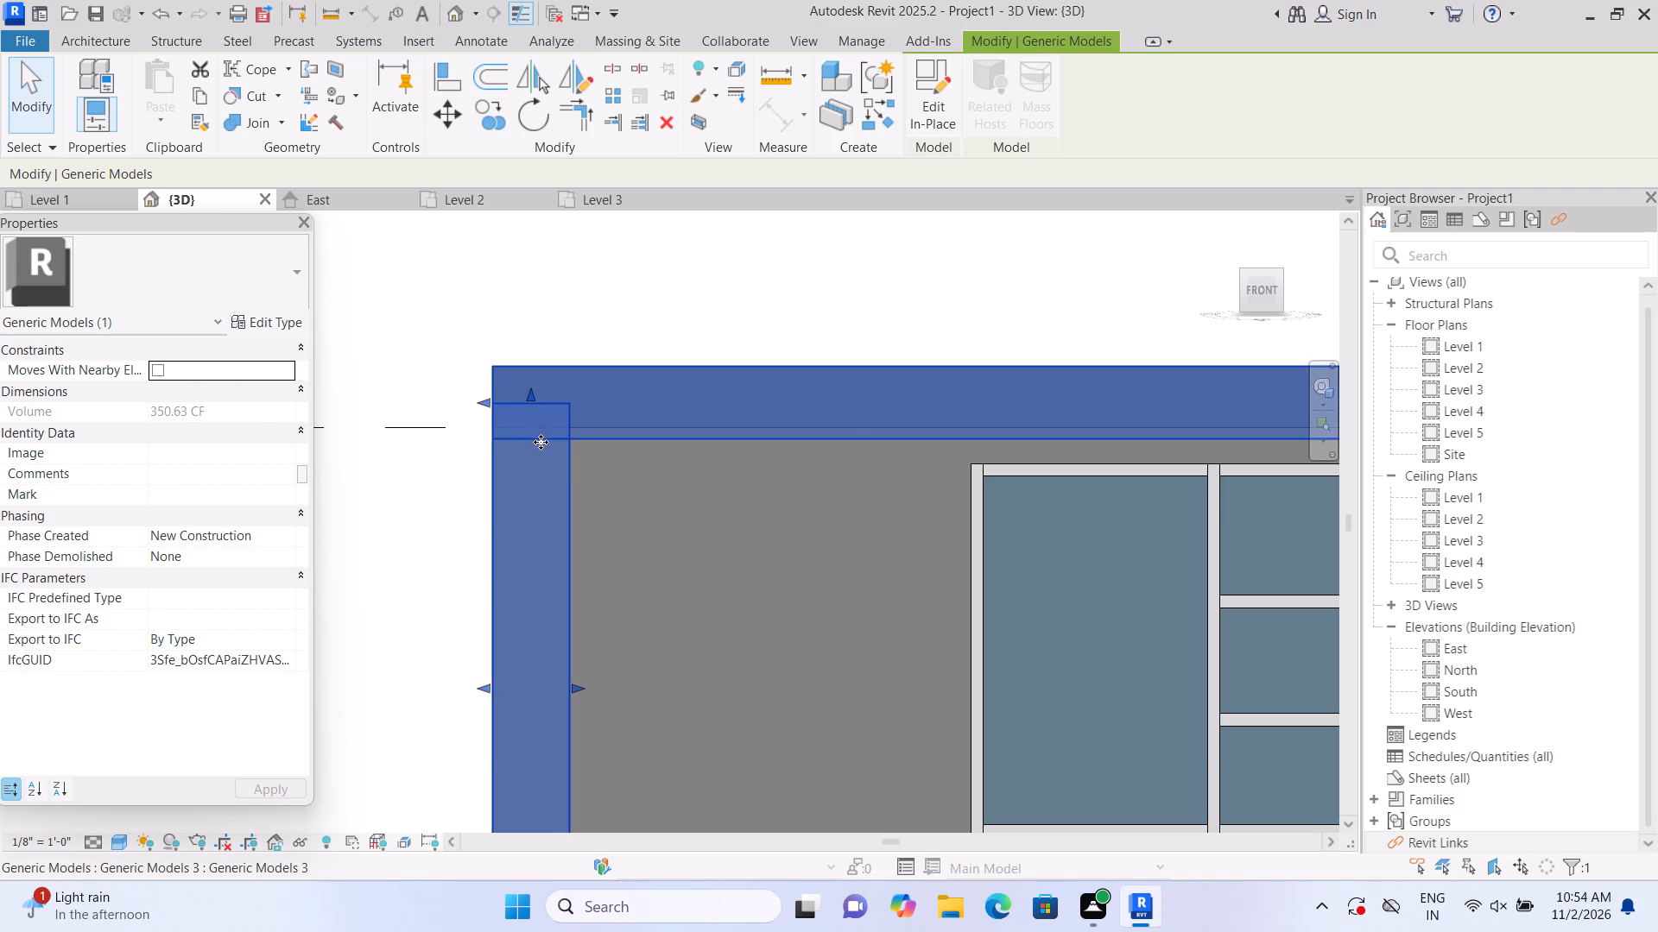
middle_click_drag(535, 482, 541, 405)
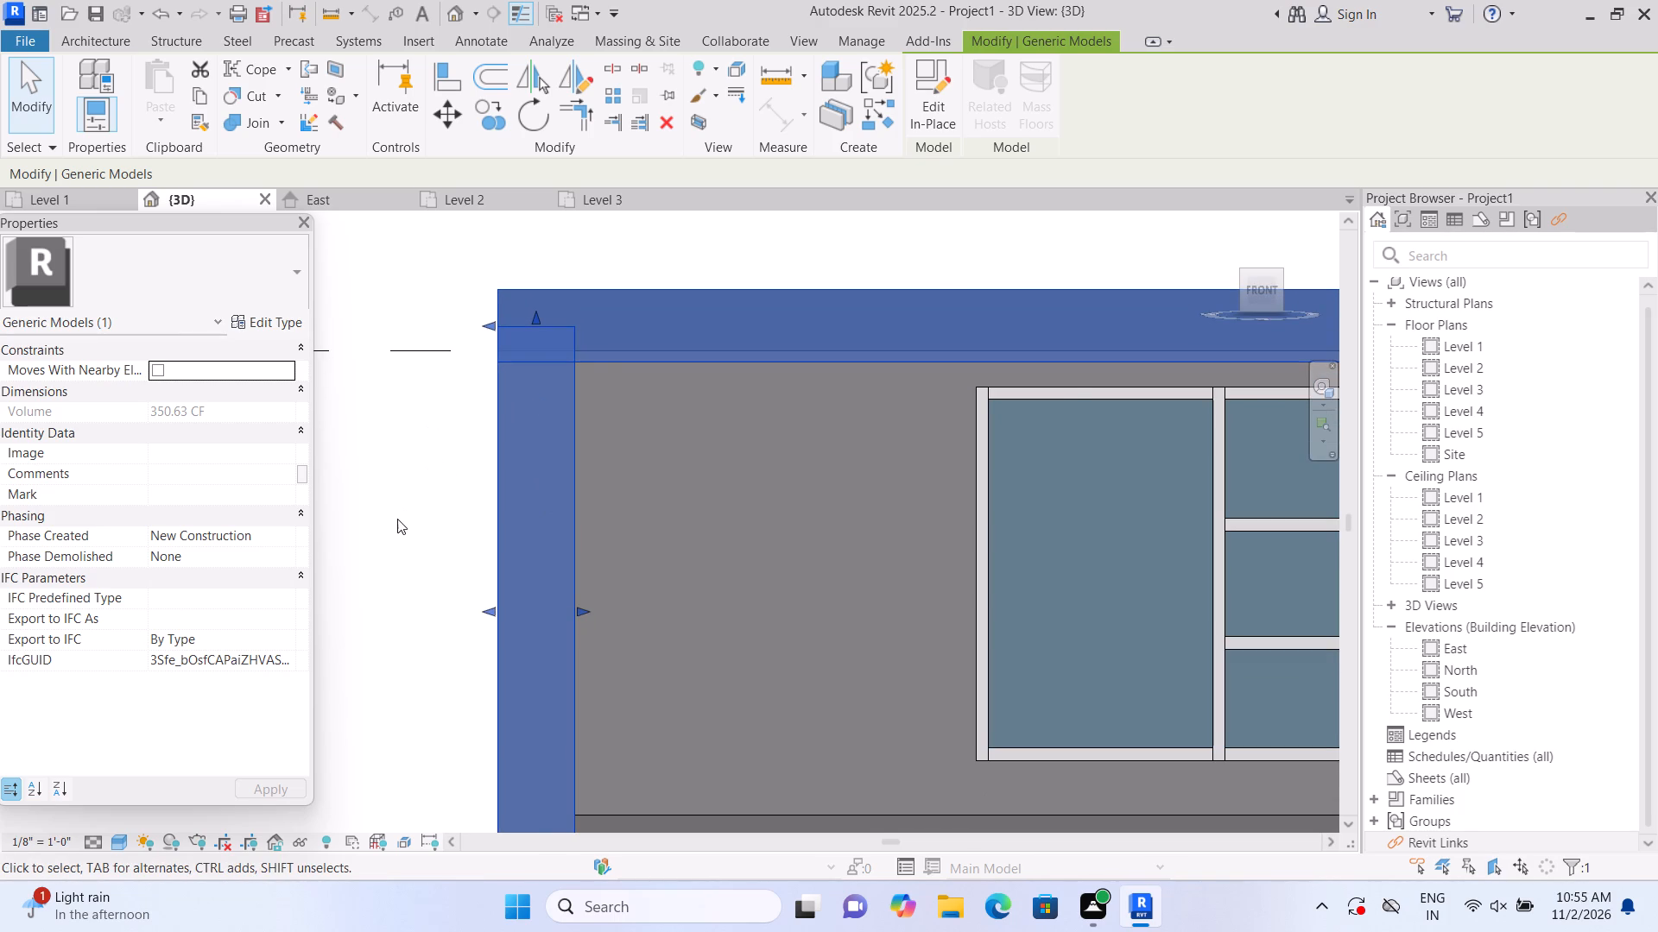
scroll(396, 520, "up", 1)
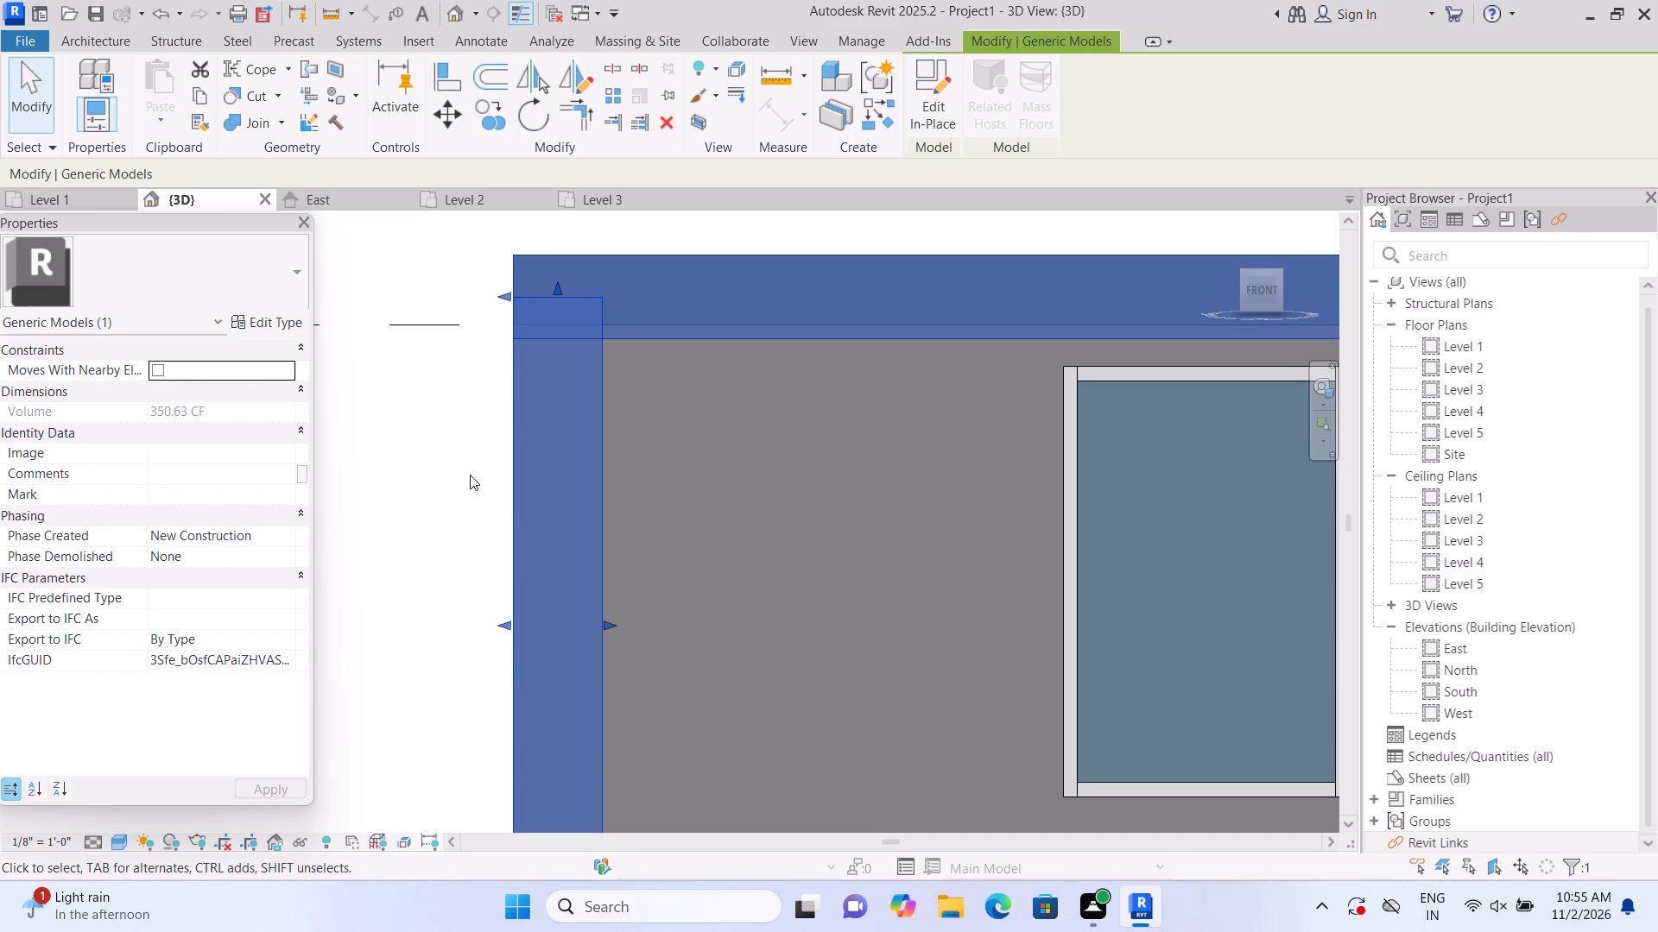
middle_click_drag(400, 465, 339, 476)
scroll(345, 476, "up", 1)
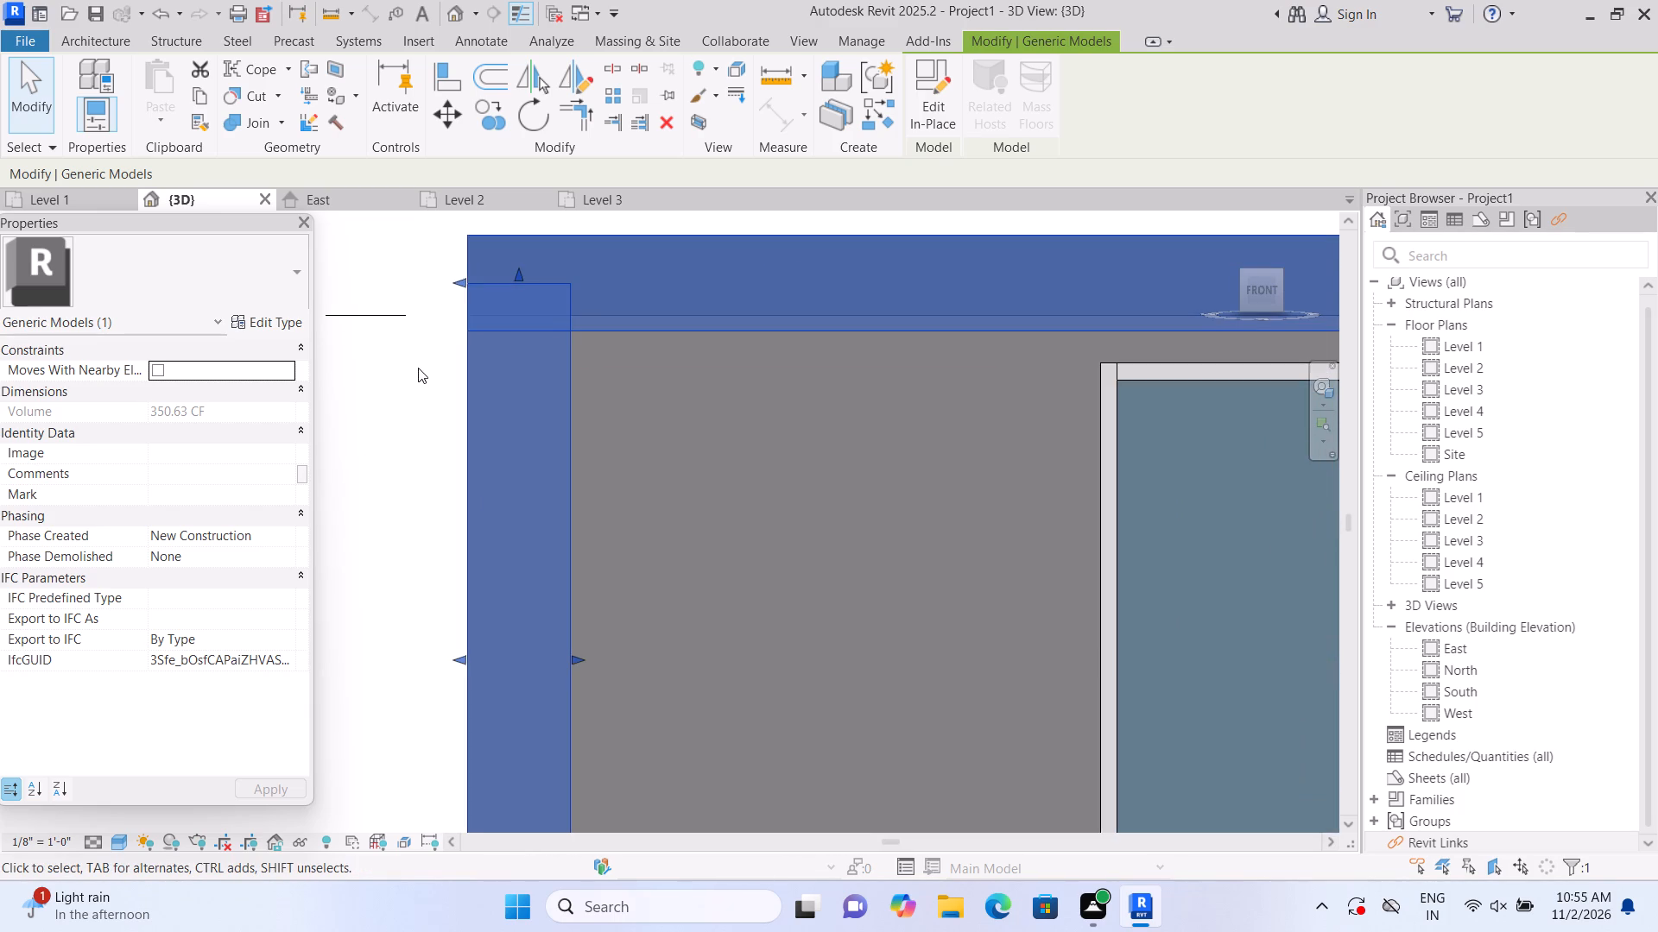
middle_click_drag(444, 362, 422, 482)
scroll(502, 423, "up", 2)
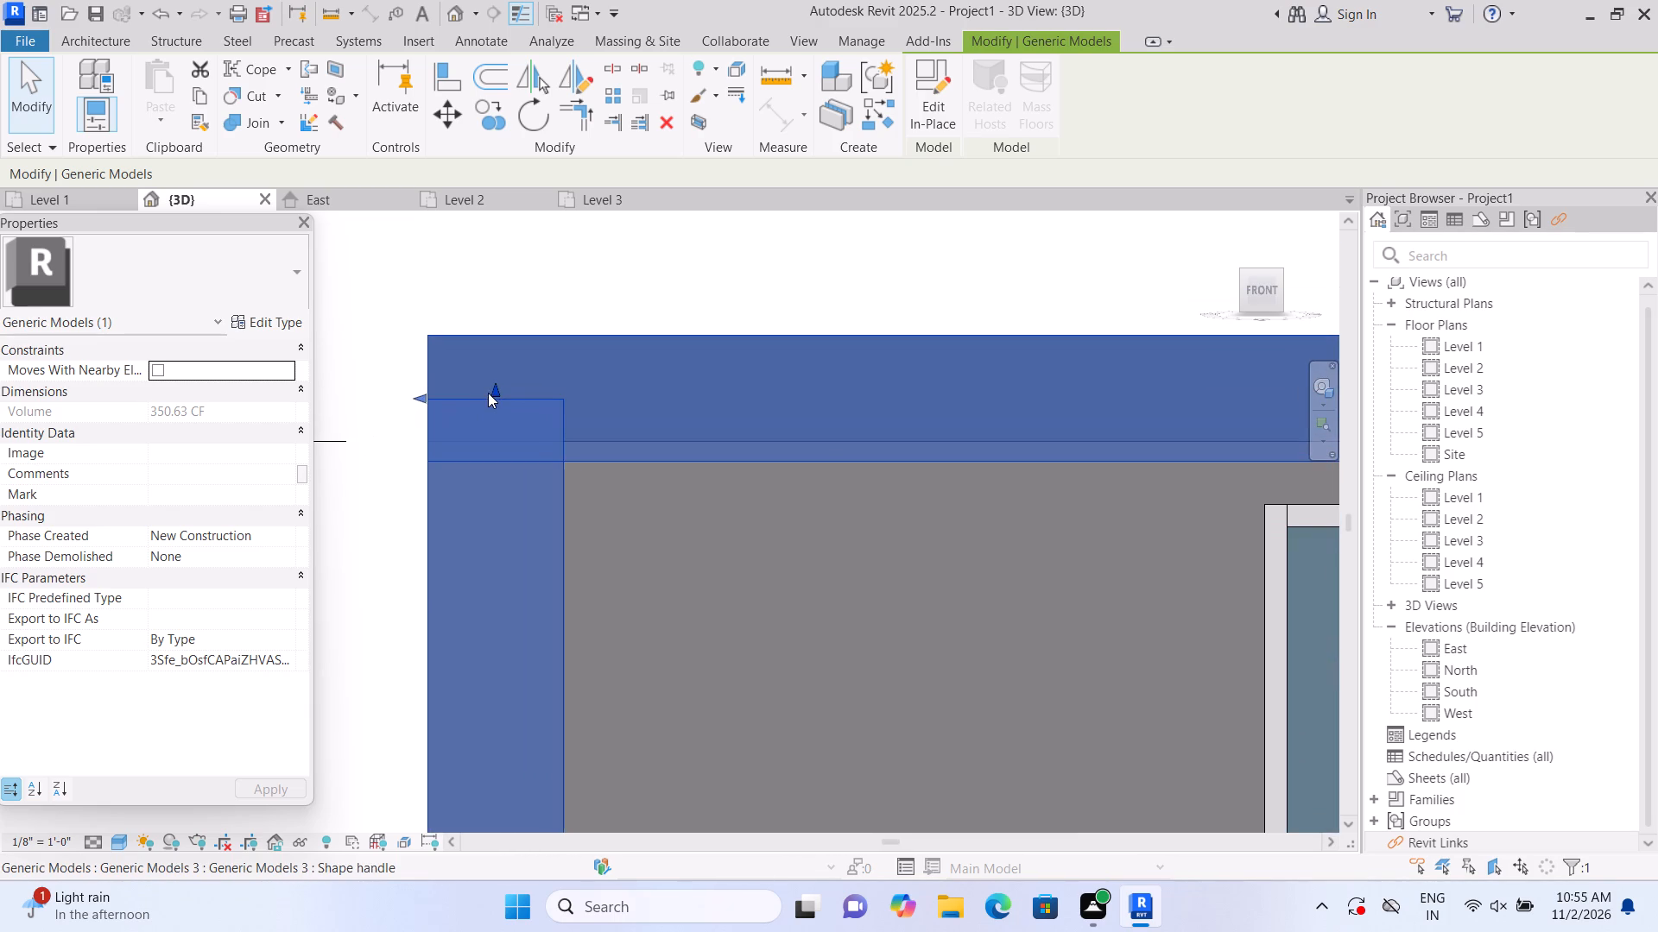
left_click_drag(495, 387, 503, 459)
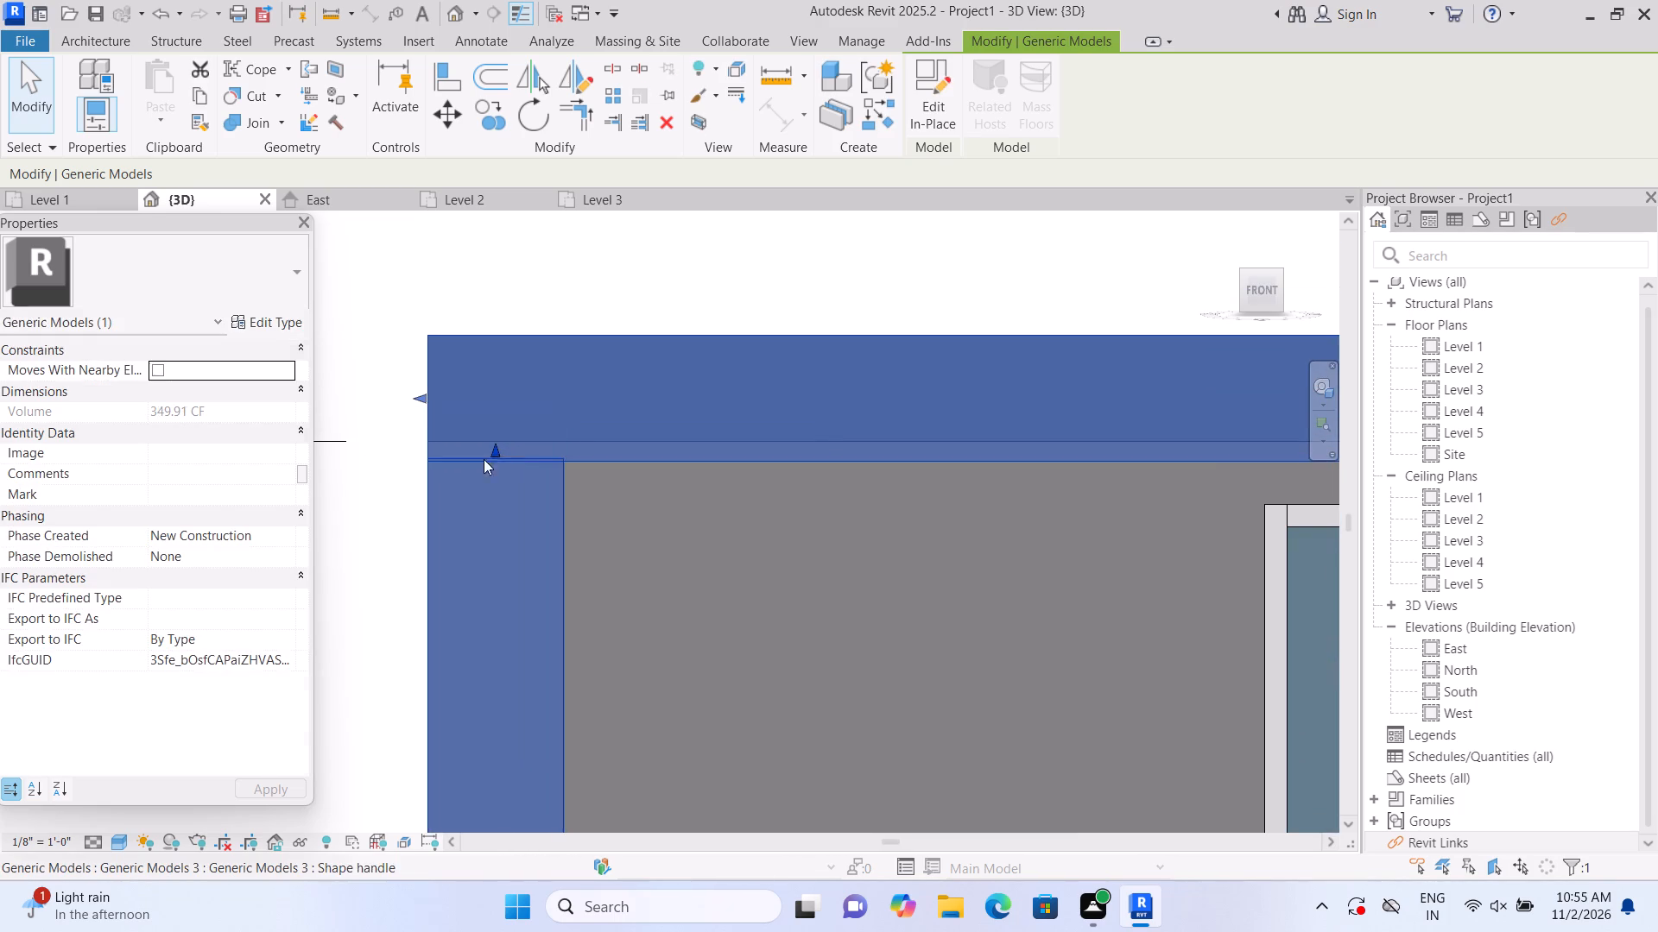
left_click(375, 521)
Fine-tune the top of the upper frame's left post downward to bring it closer to the top band's bottom edge.
scroll(442, 482, "up", 6)
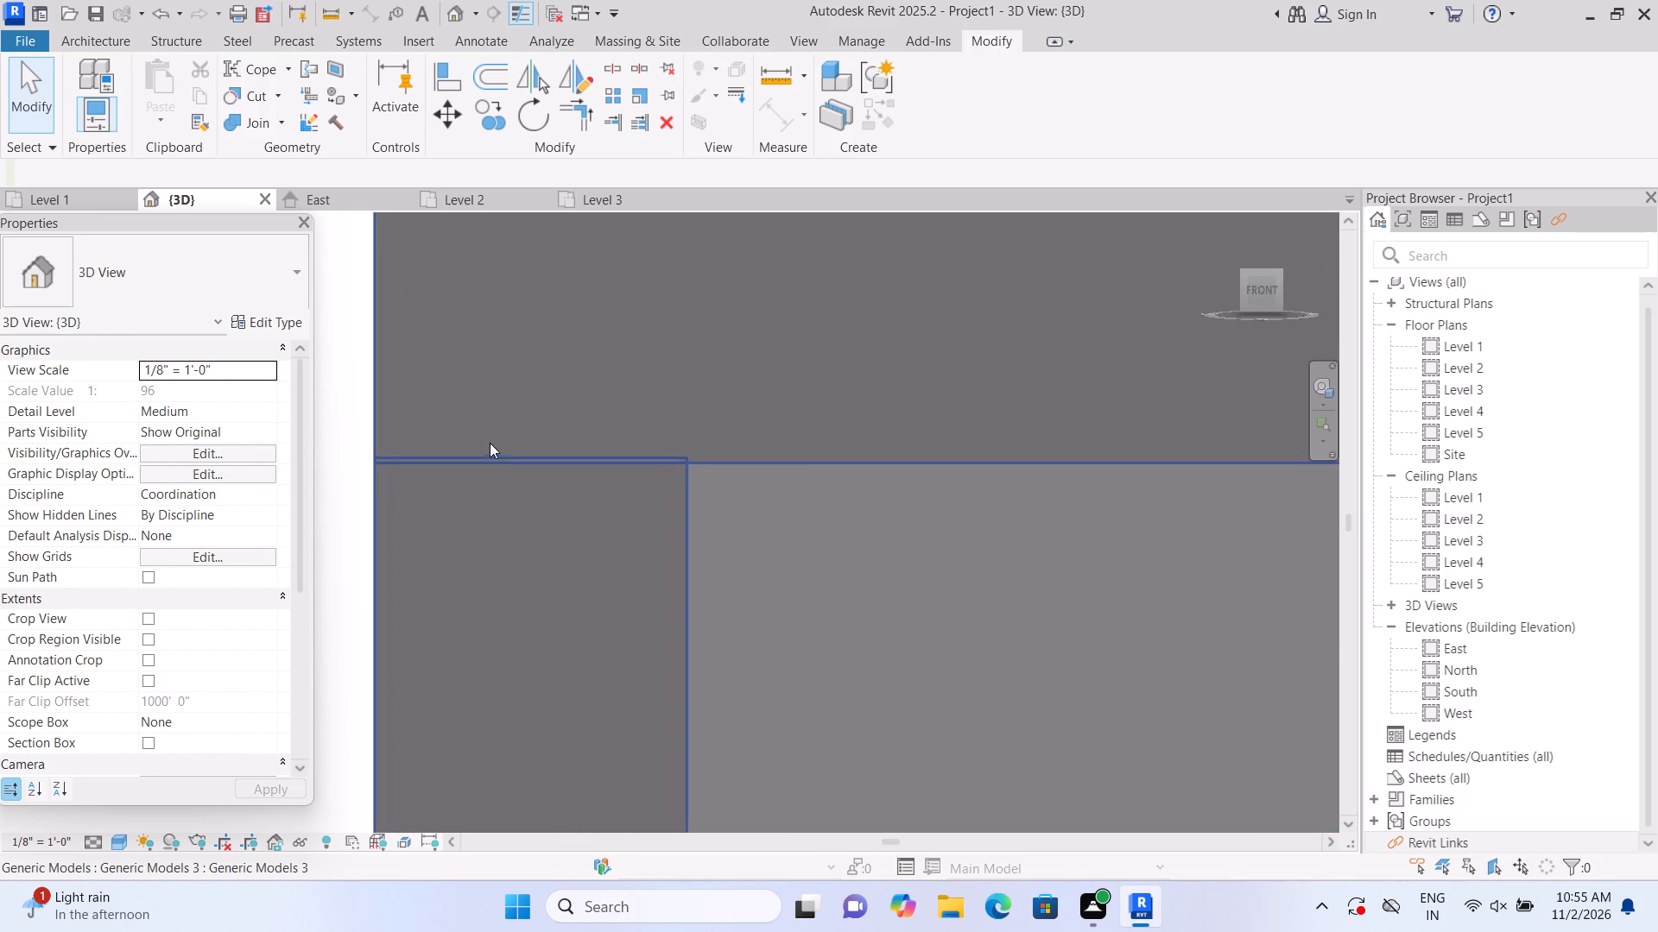
scroll(499, 465, "up", 3)
left_click(508, 452)
scroll(526, 446, "down", 3)
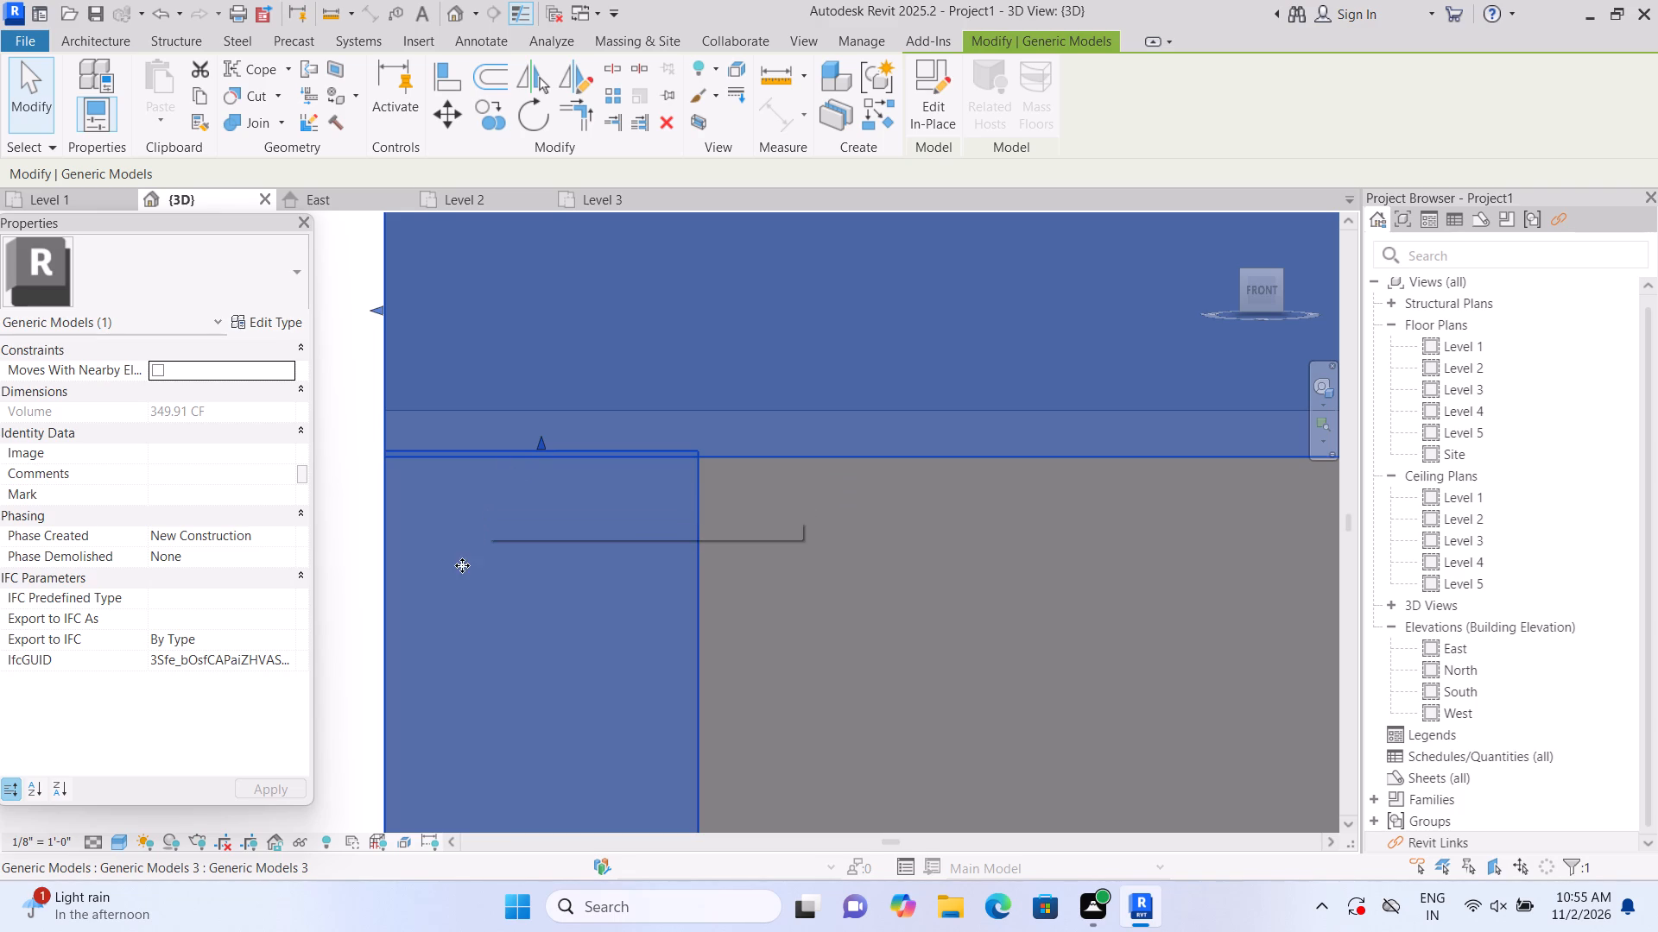
scroll(471, 485, "up", 2)
scroll(541, 457, "up", 2)
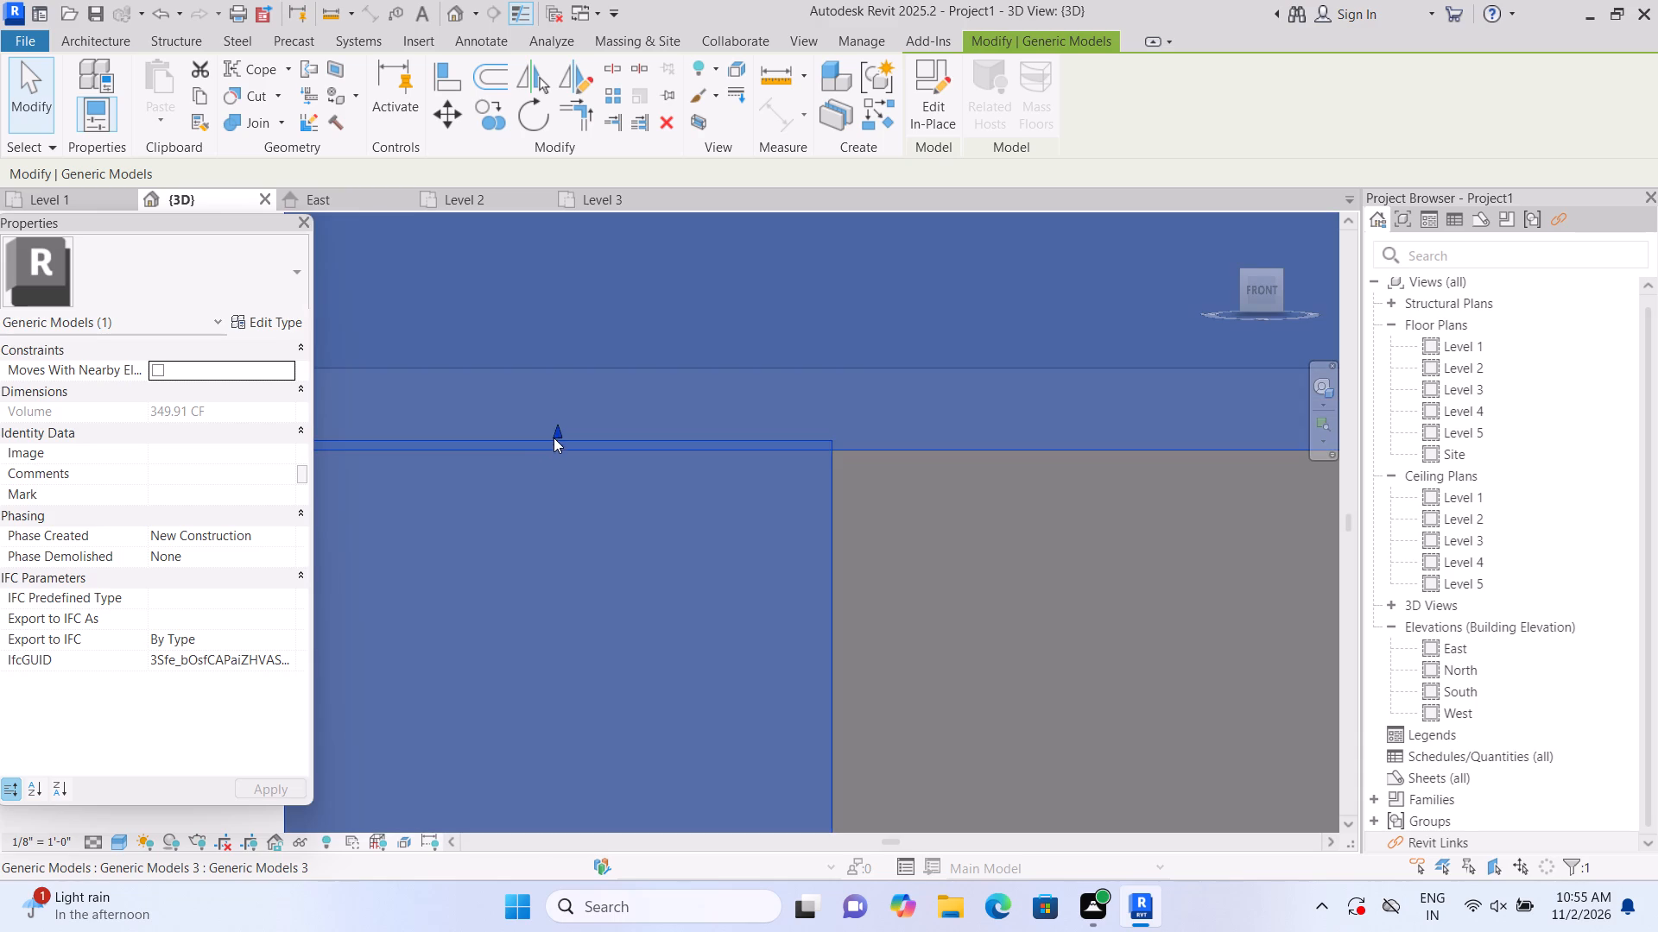
left_click(556, 431)
left_click_drag(556, 421, 559, 444)
middle_click_drag(591, 486, 725, 476)
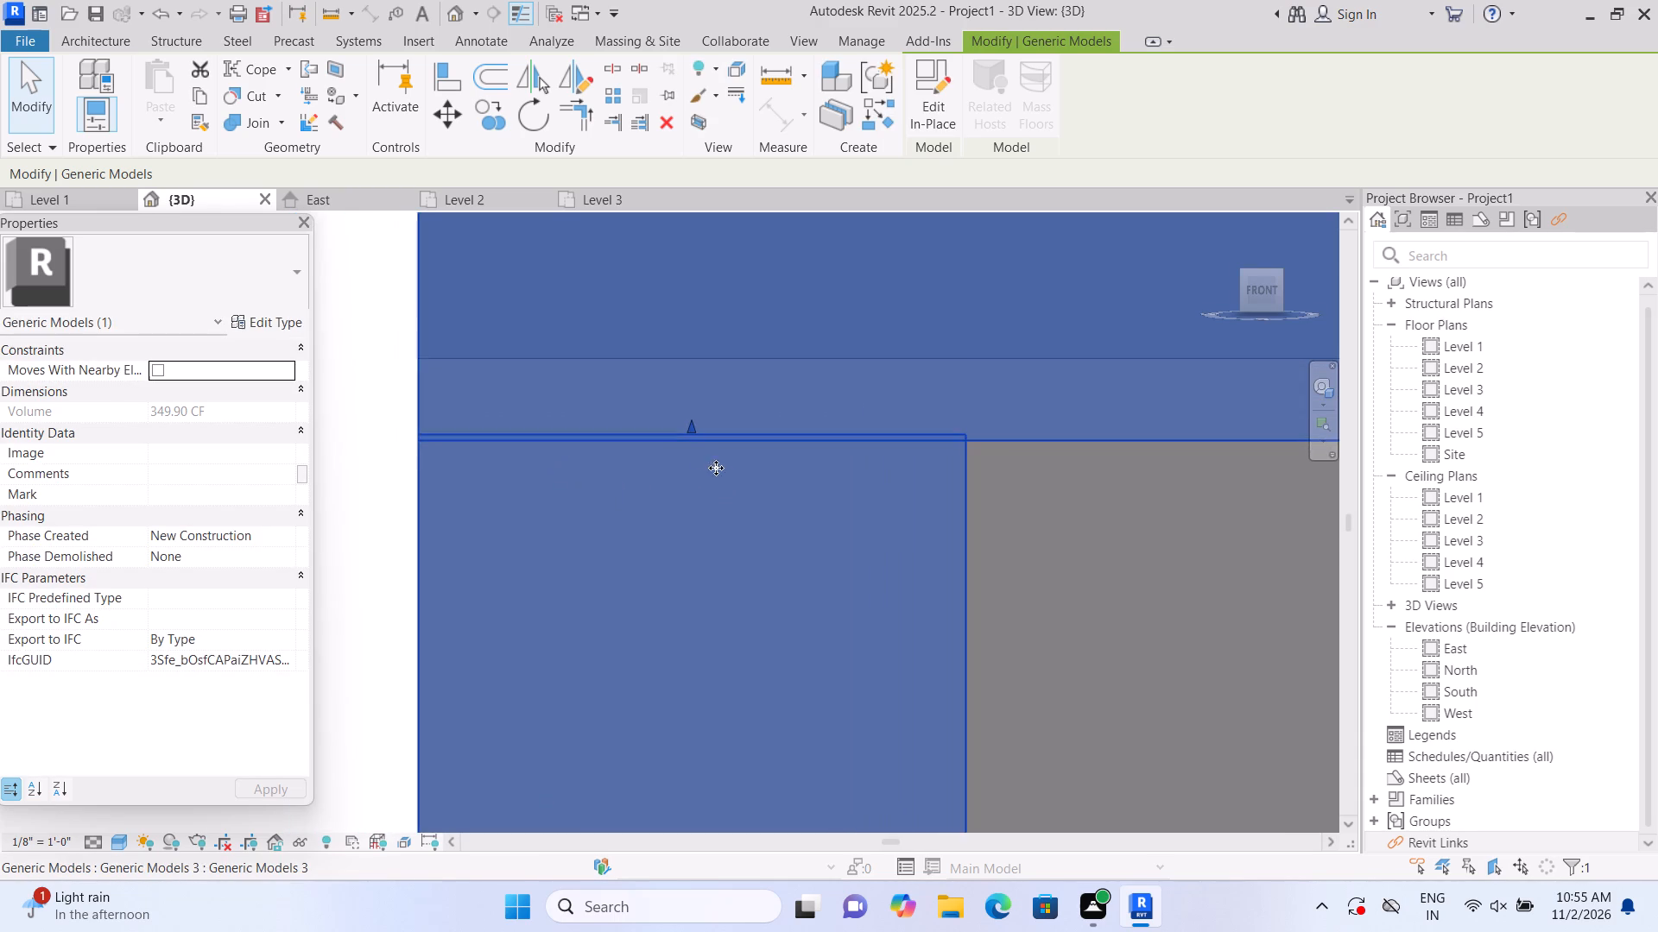
scroll(695, 444, "up", 2)
left_click_drag(690, 423, 693, 435)
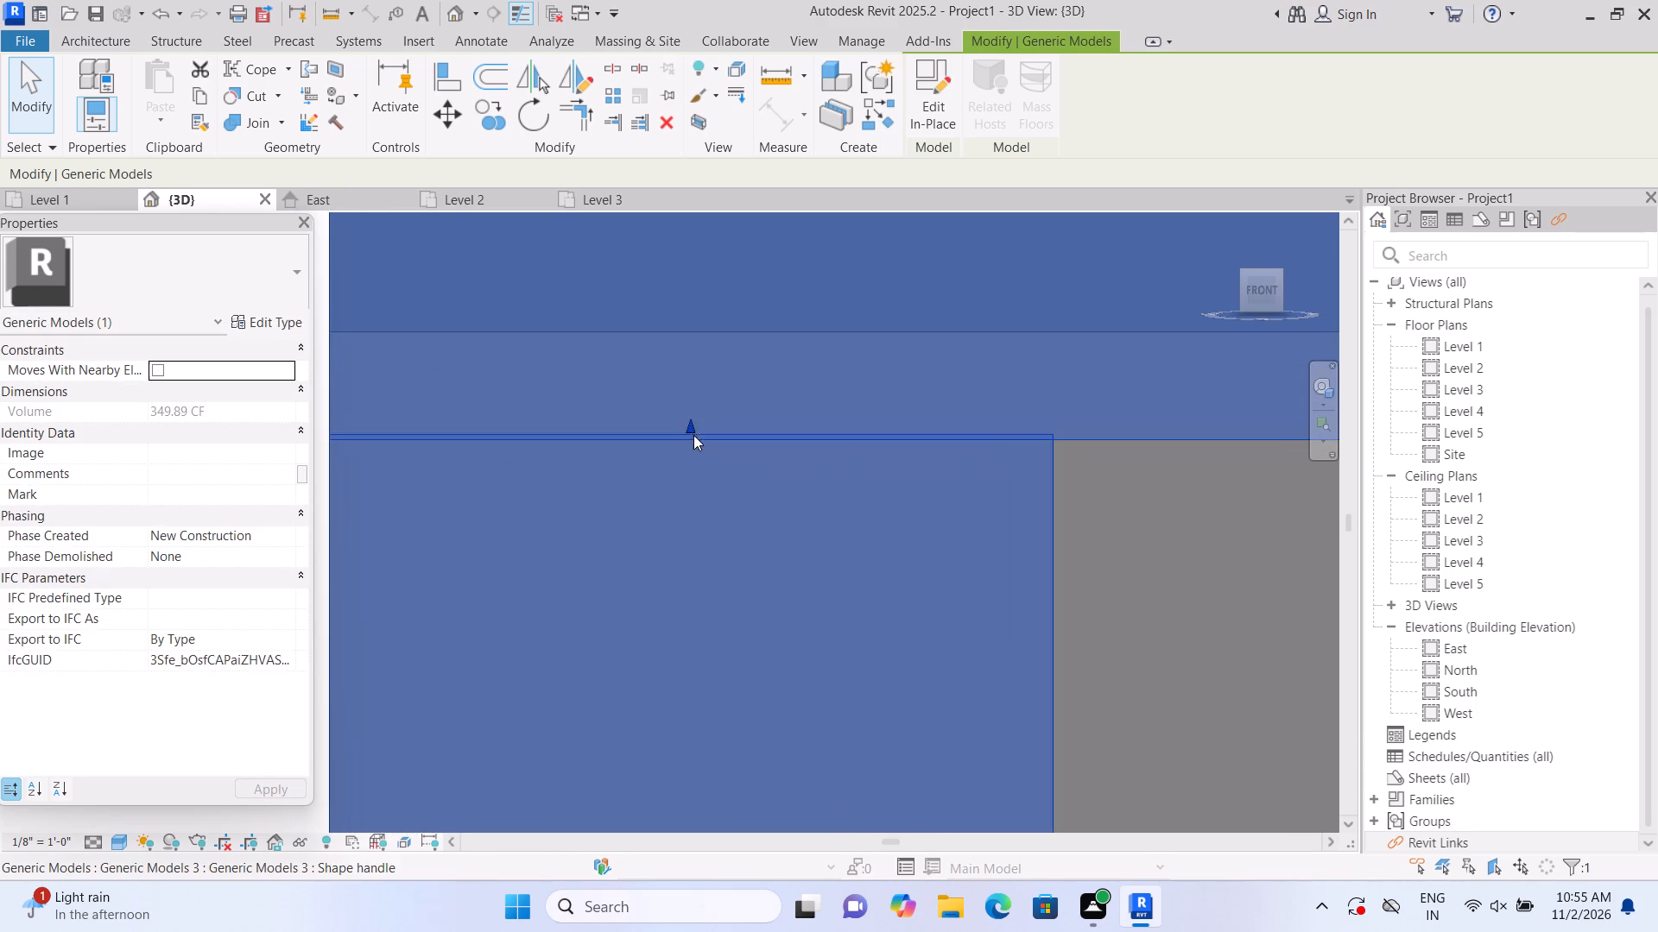
scroll(693, 439, "down", 3)
left_click(406, 488)
Inspect the joint between the upper frame's left post and top band up close, selecting the frame to check its edges.
scroll(441, 484, "down", 4)
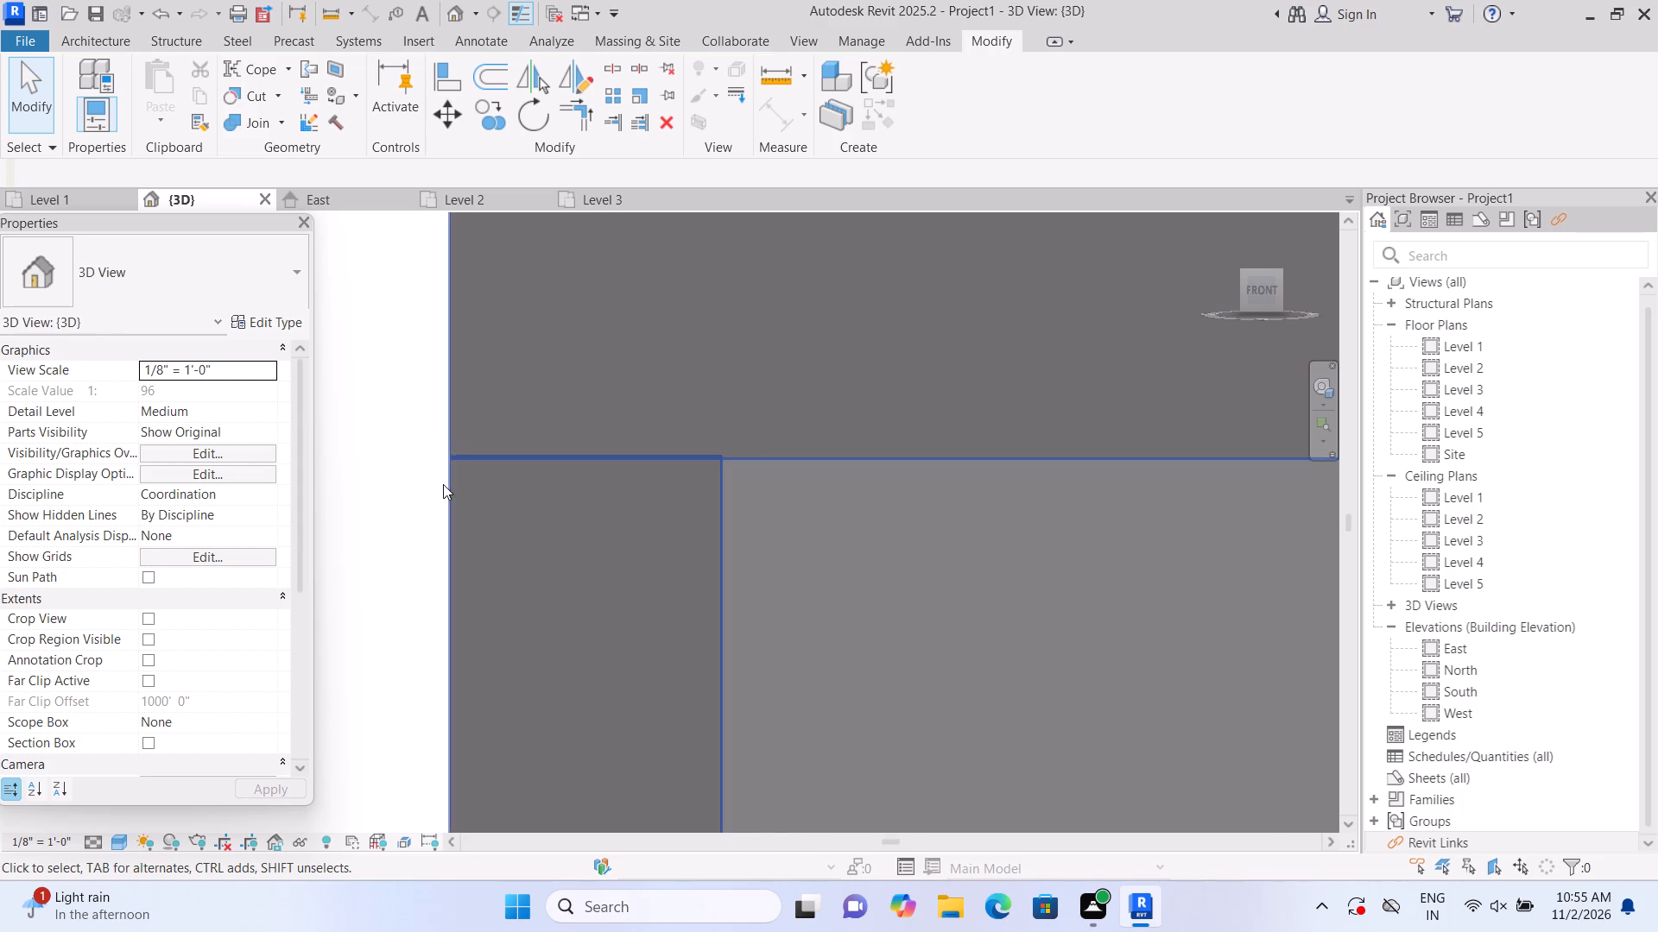
scroll(449, 484, "down", 2)
scroll(486, 475, "up", 7)
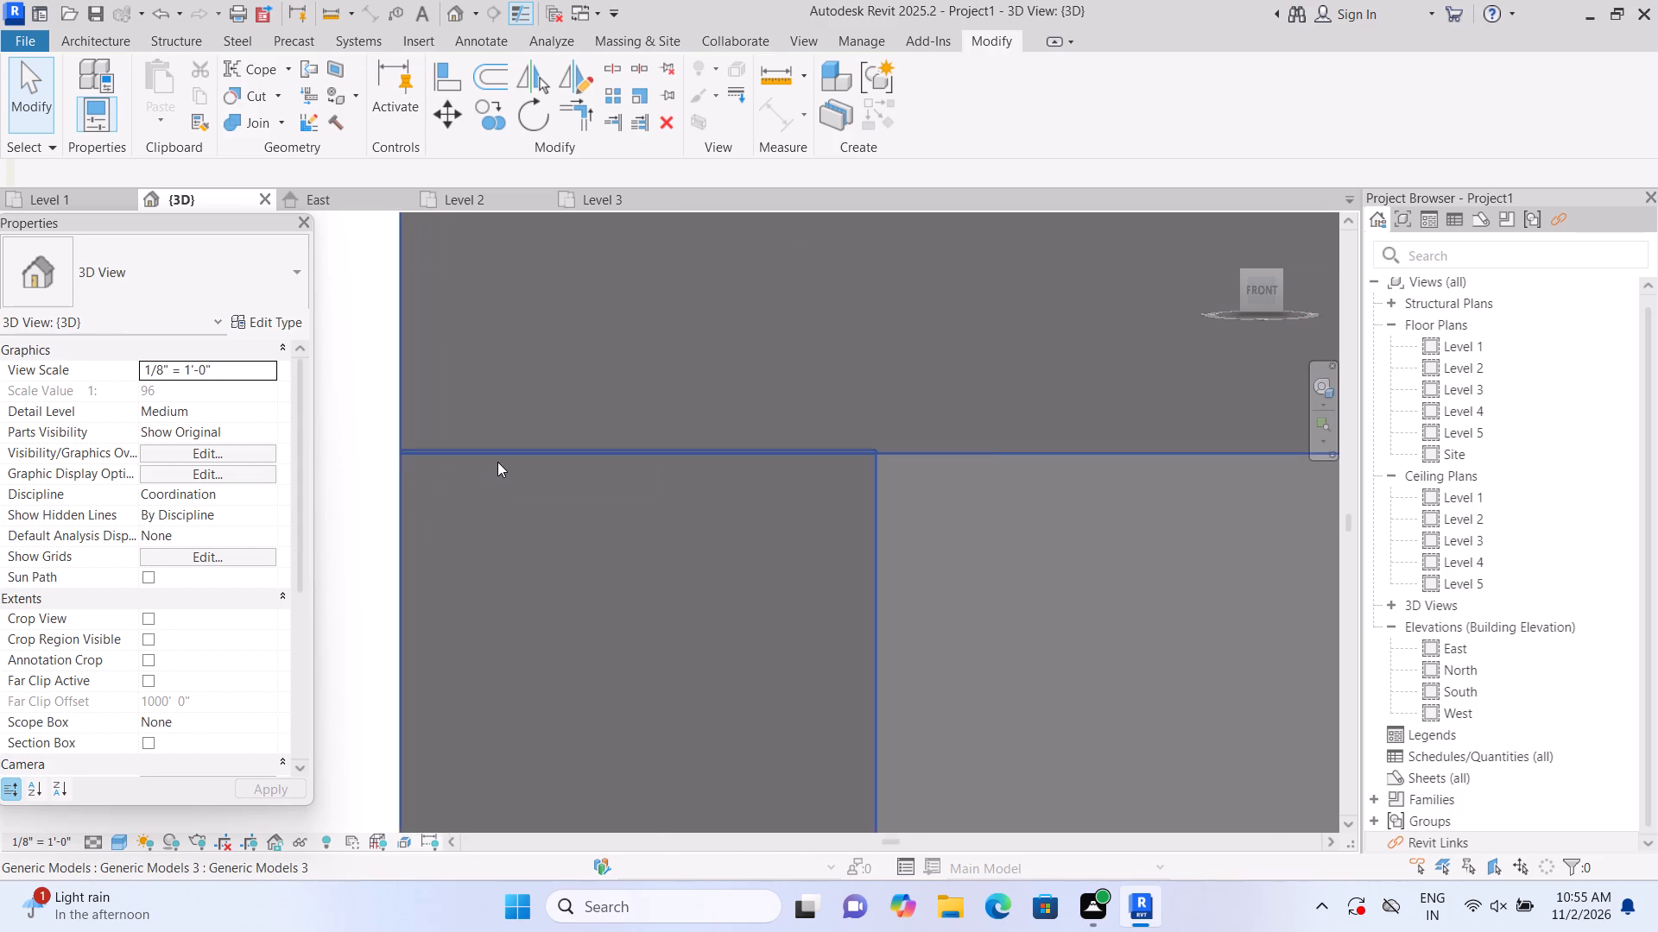
scroll(497, 462, "up", 2)
left_click(512, 446)
scroll(550, 438, "down", 4)
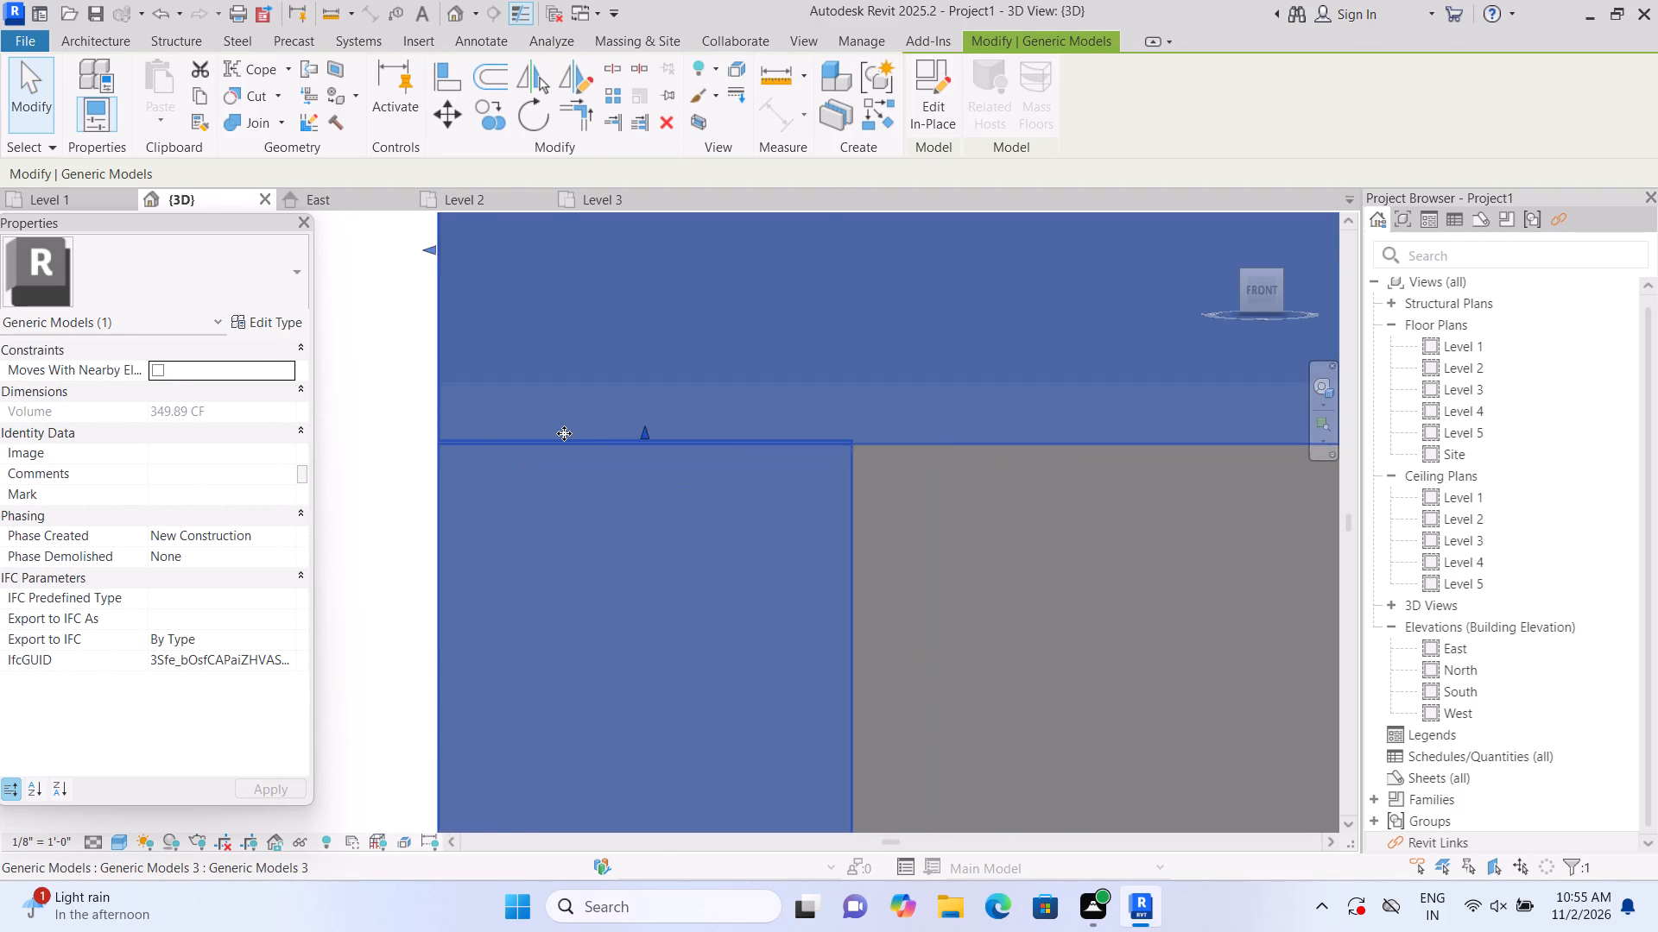
scroll(564, 433, "down", 20)
scroll(564, 433, "down", 1)
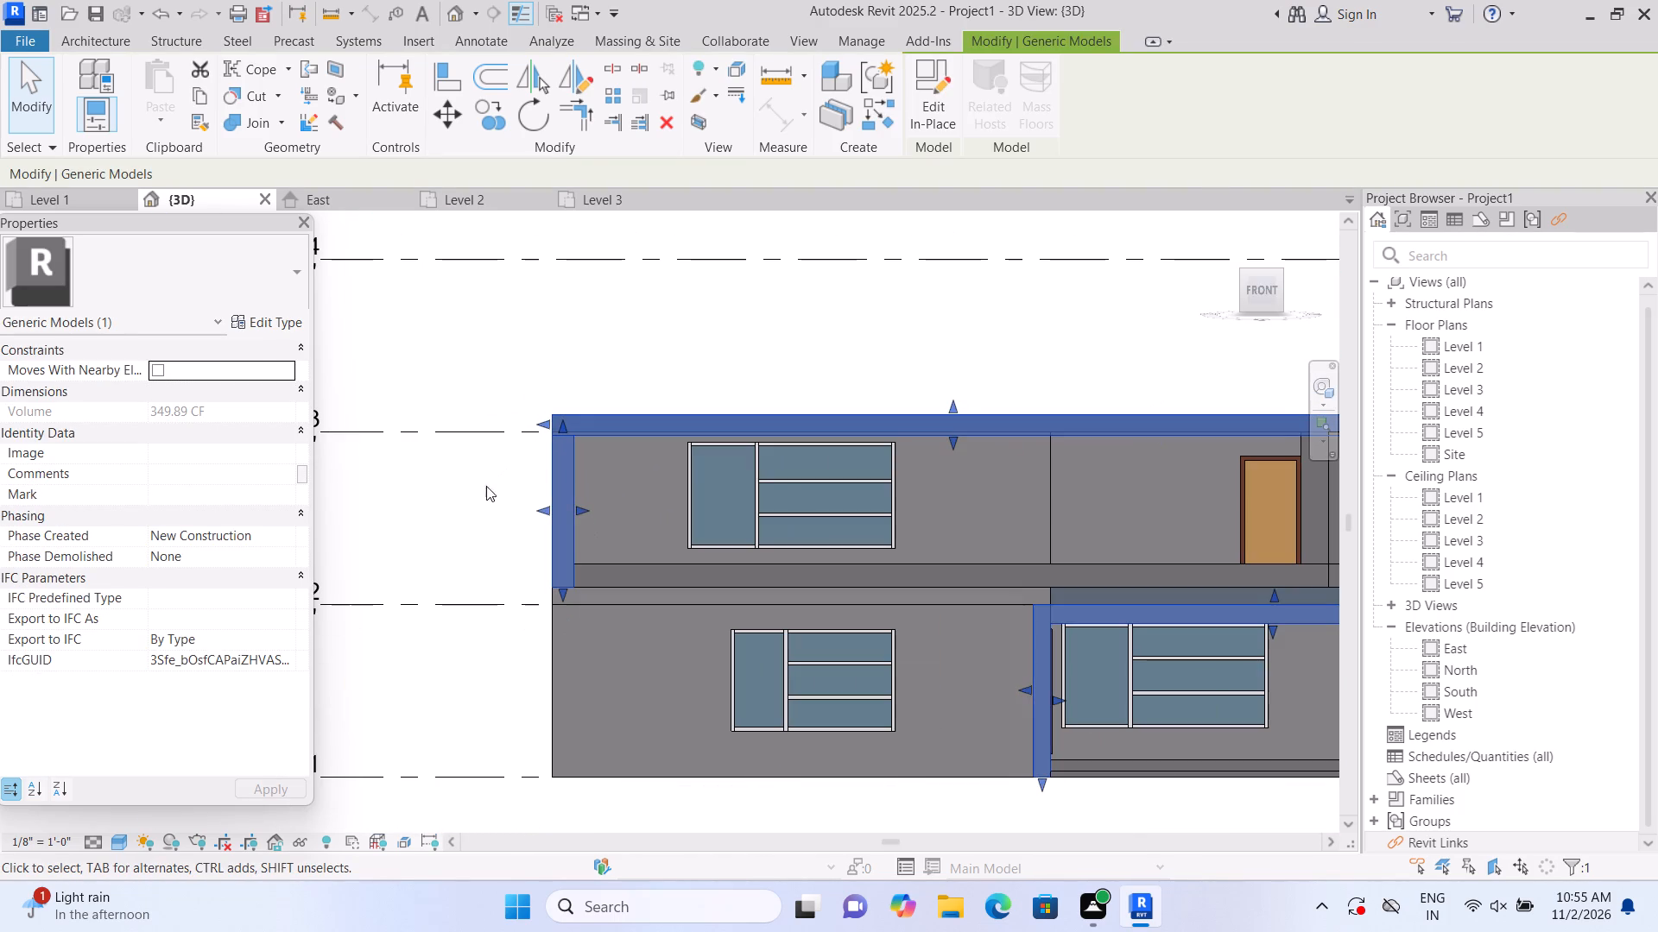
left_click(413, 570)
Examine the front facade, checking how the upper frame's left post and top band line up with the walls and windows.
middle_click_drag(446, 591, 420, 546)
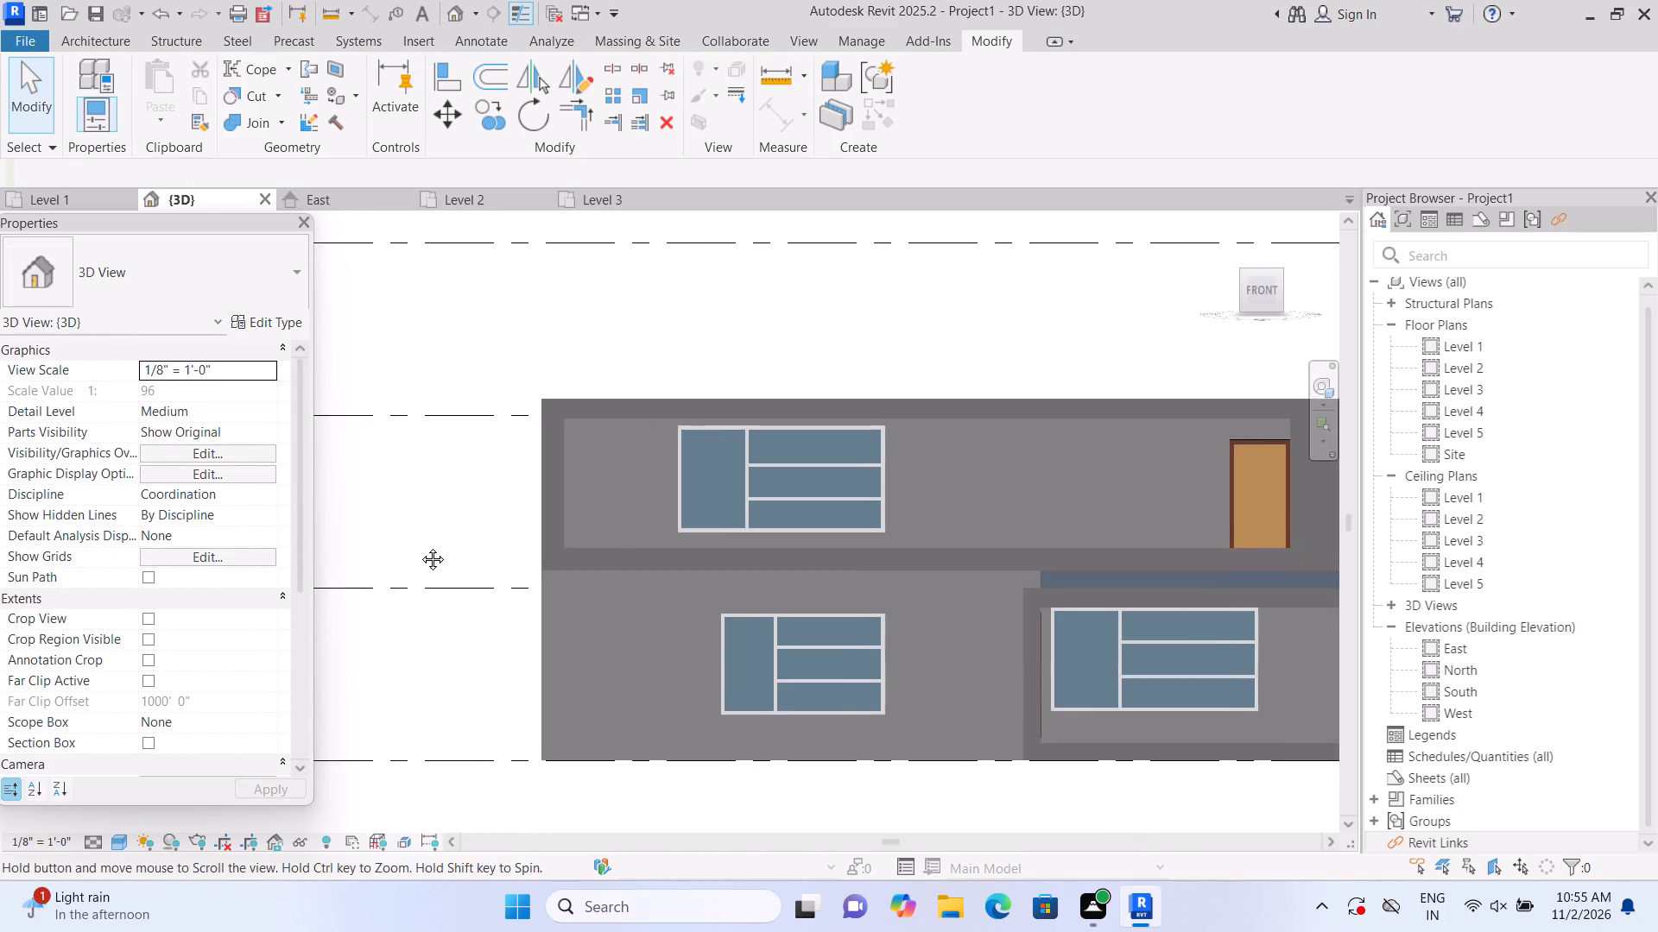
middle_click_drag(420, 546, 393, 520)
middle_click(376, 504)
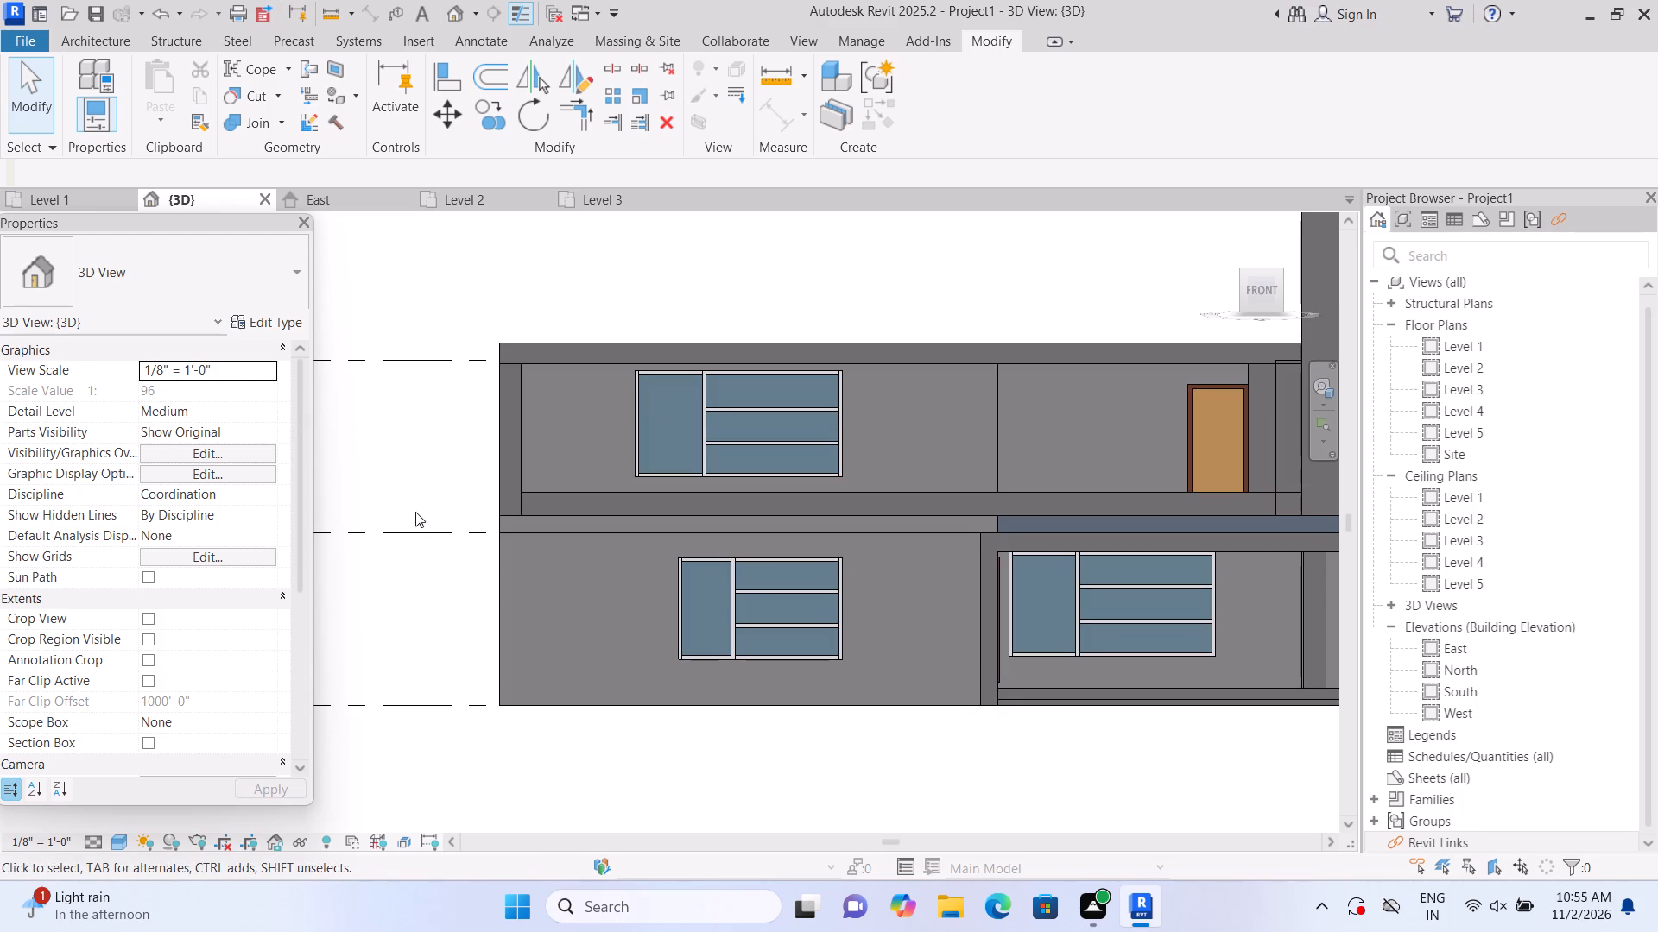
middle_click_drag(422, 488, 291, 460)
scroll(422, 325, "up", 2)
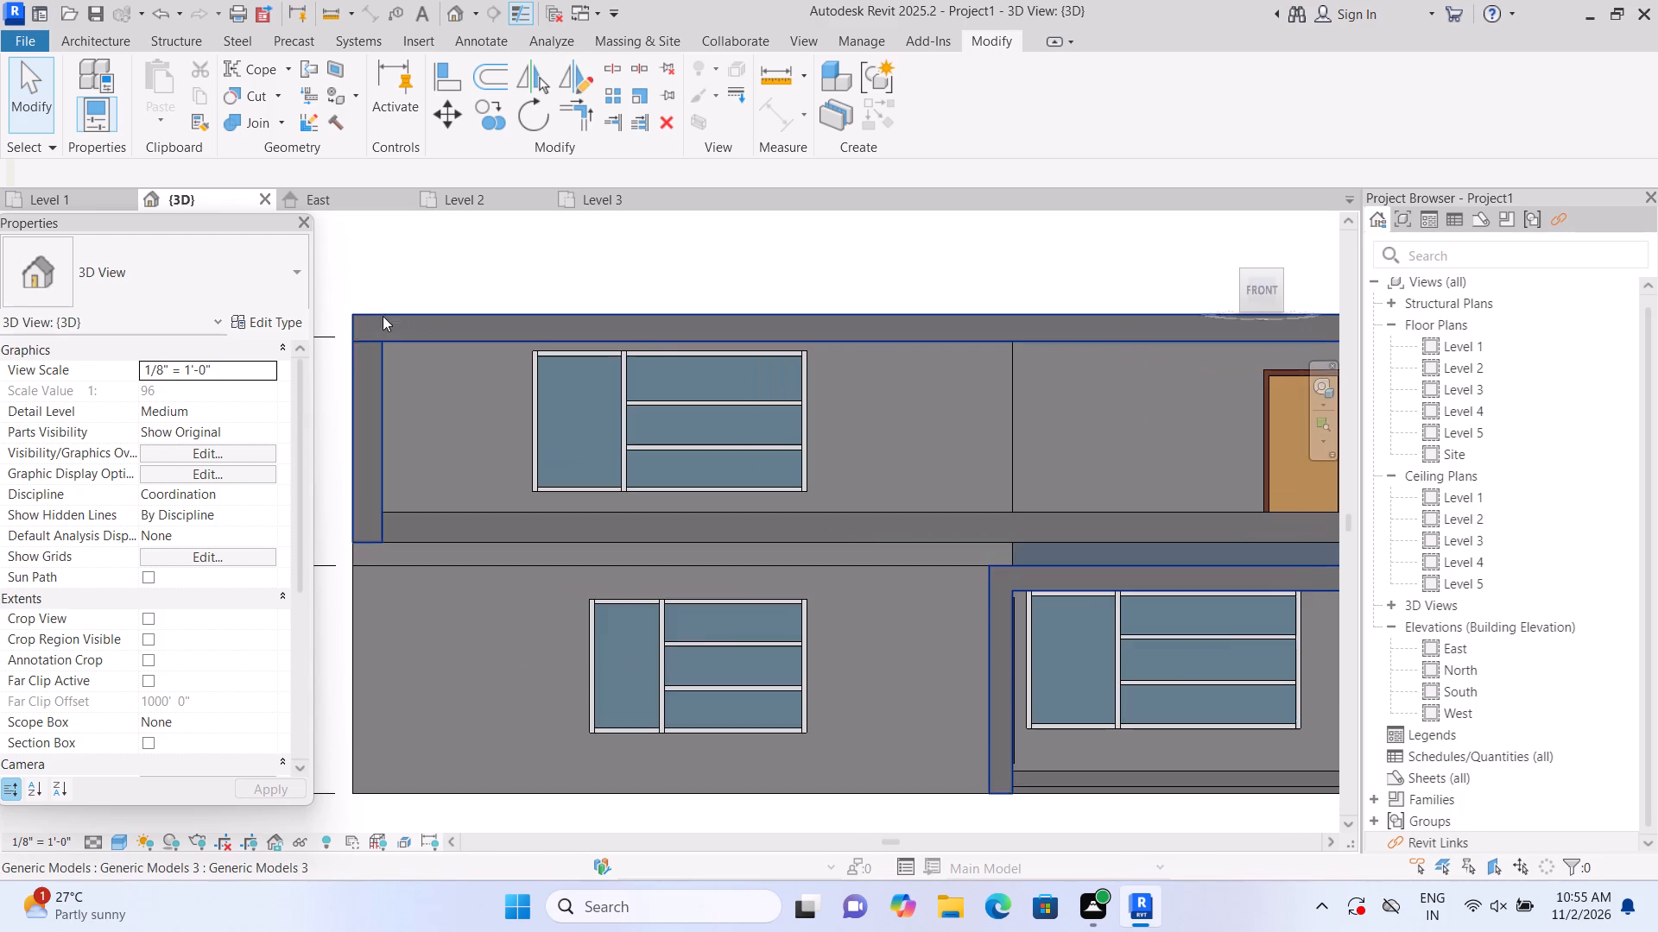
scroll(389, 305, "up", 1)
middle_click_drag(422, 354, 535, 335)
scroll(485, 328, "up", 2)
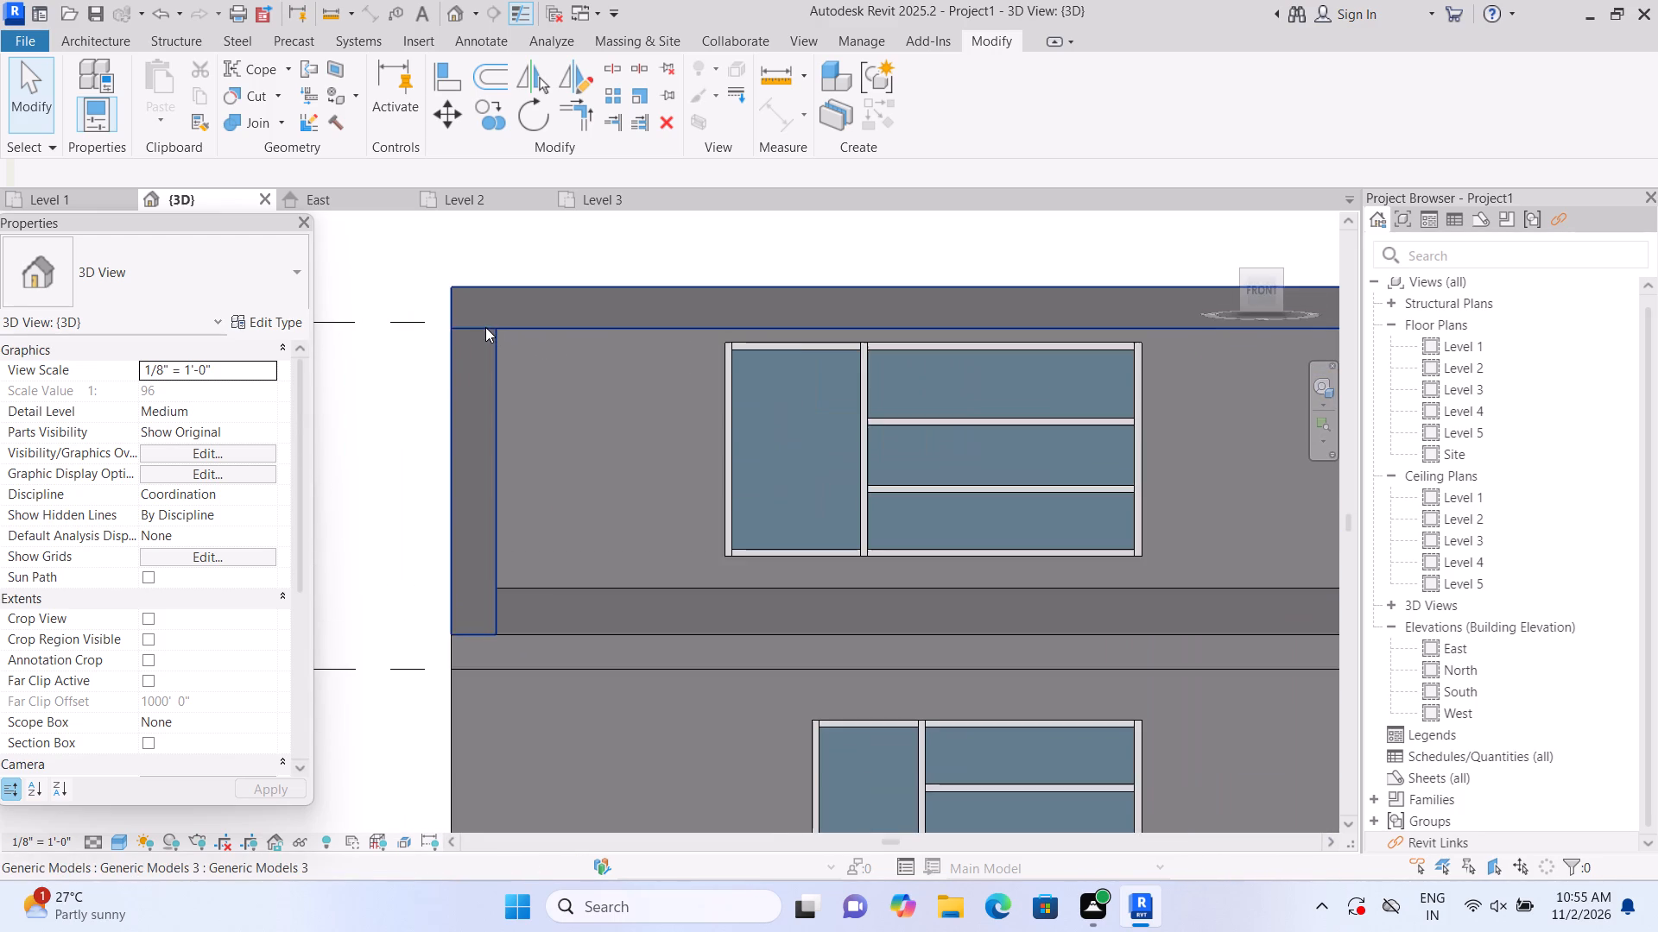
middle_click_drag(484, 329, 478, 381)
middle_click_drag(377, 457, 357, 396)
scroll(357, 395, "up", 1)
middle_click_drag(412, 340, 400, 424)
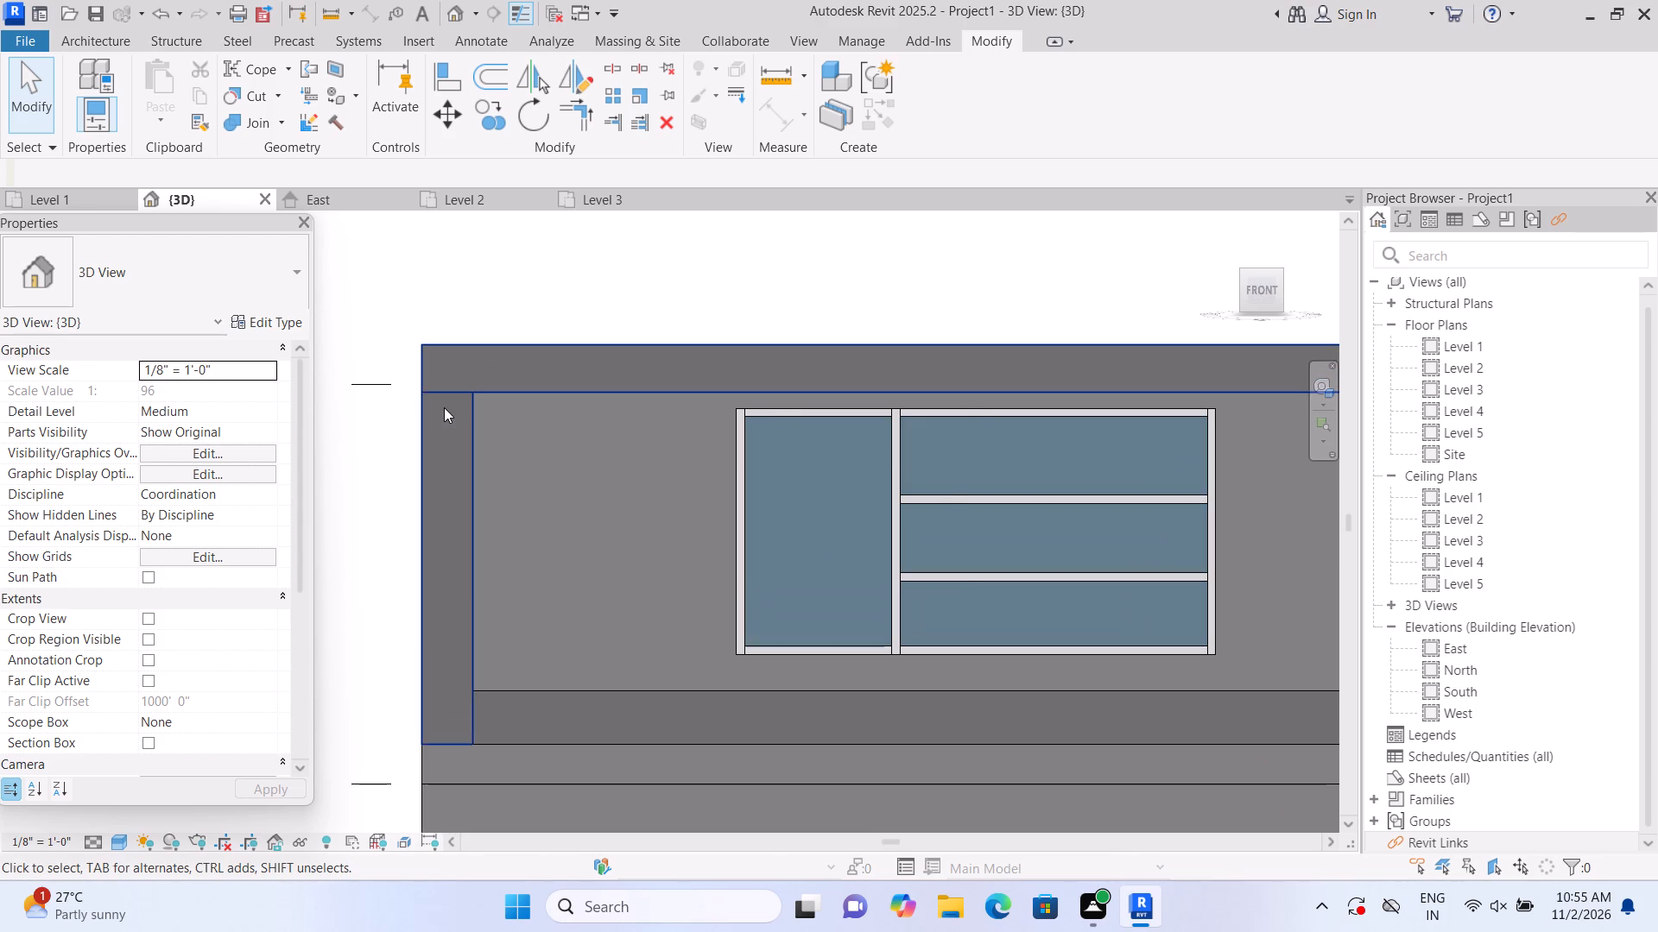
scroll(444, 407, "up", 1)
scroll(444, 407, "down", 1)
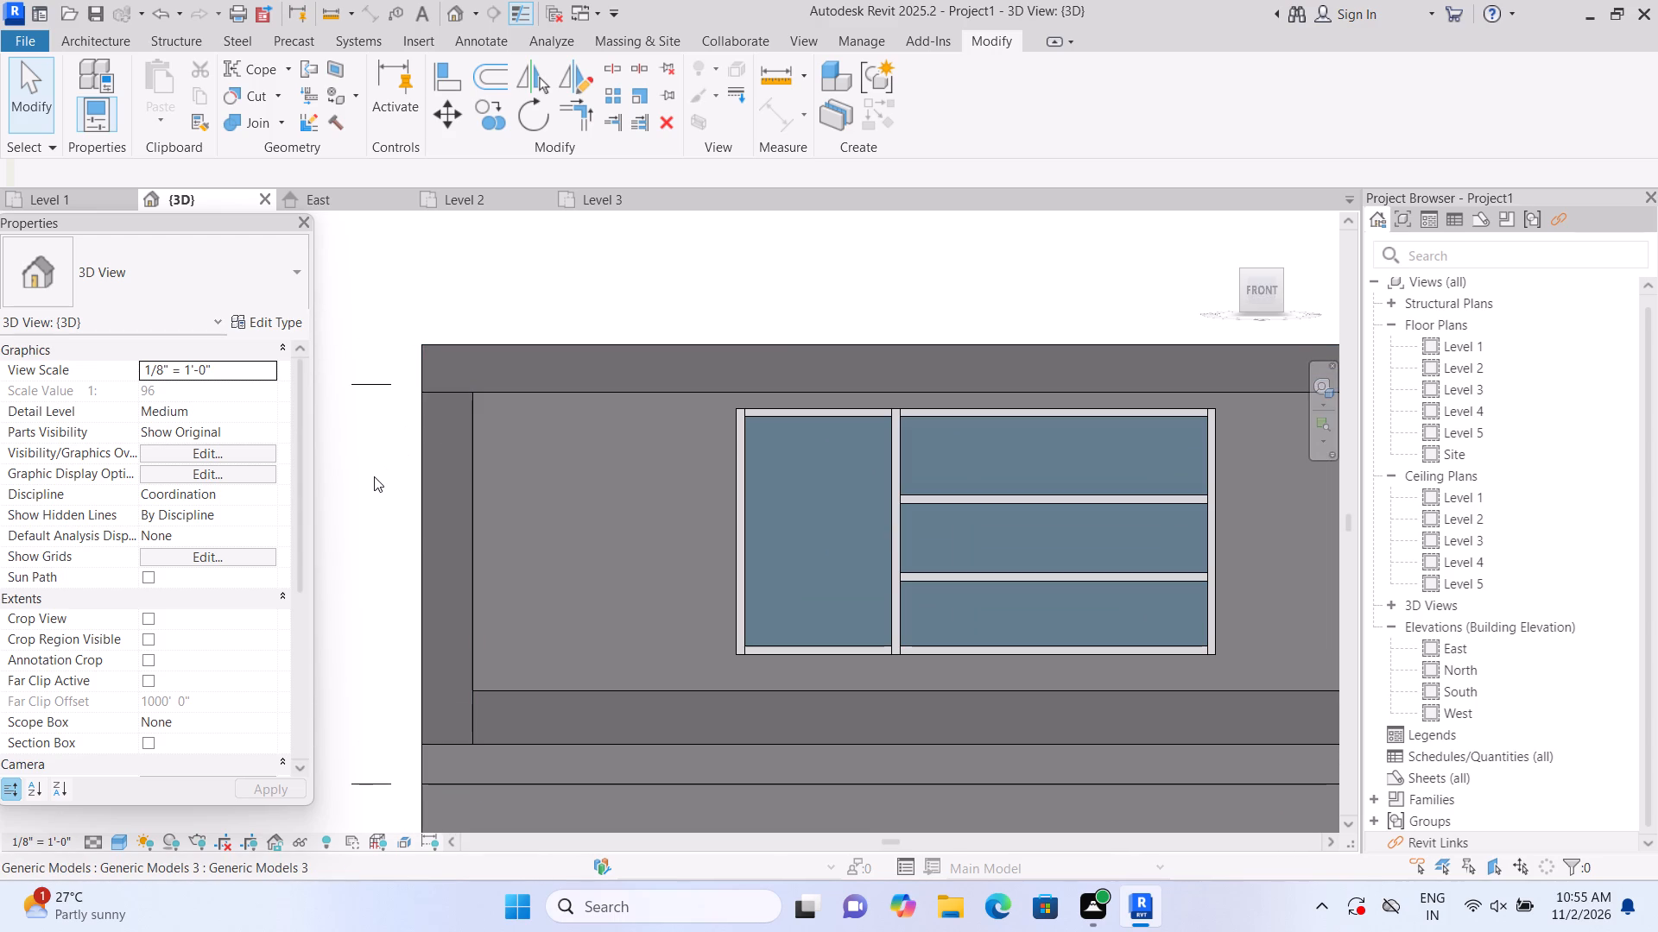
scroll(427, 456, "down", 3)
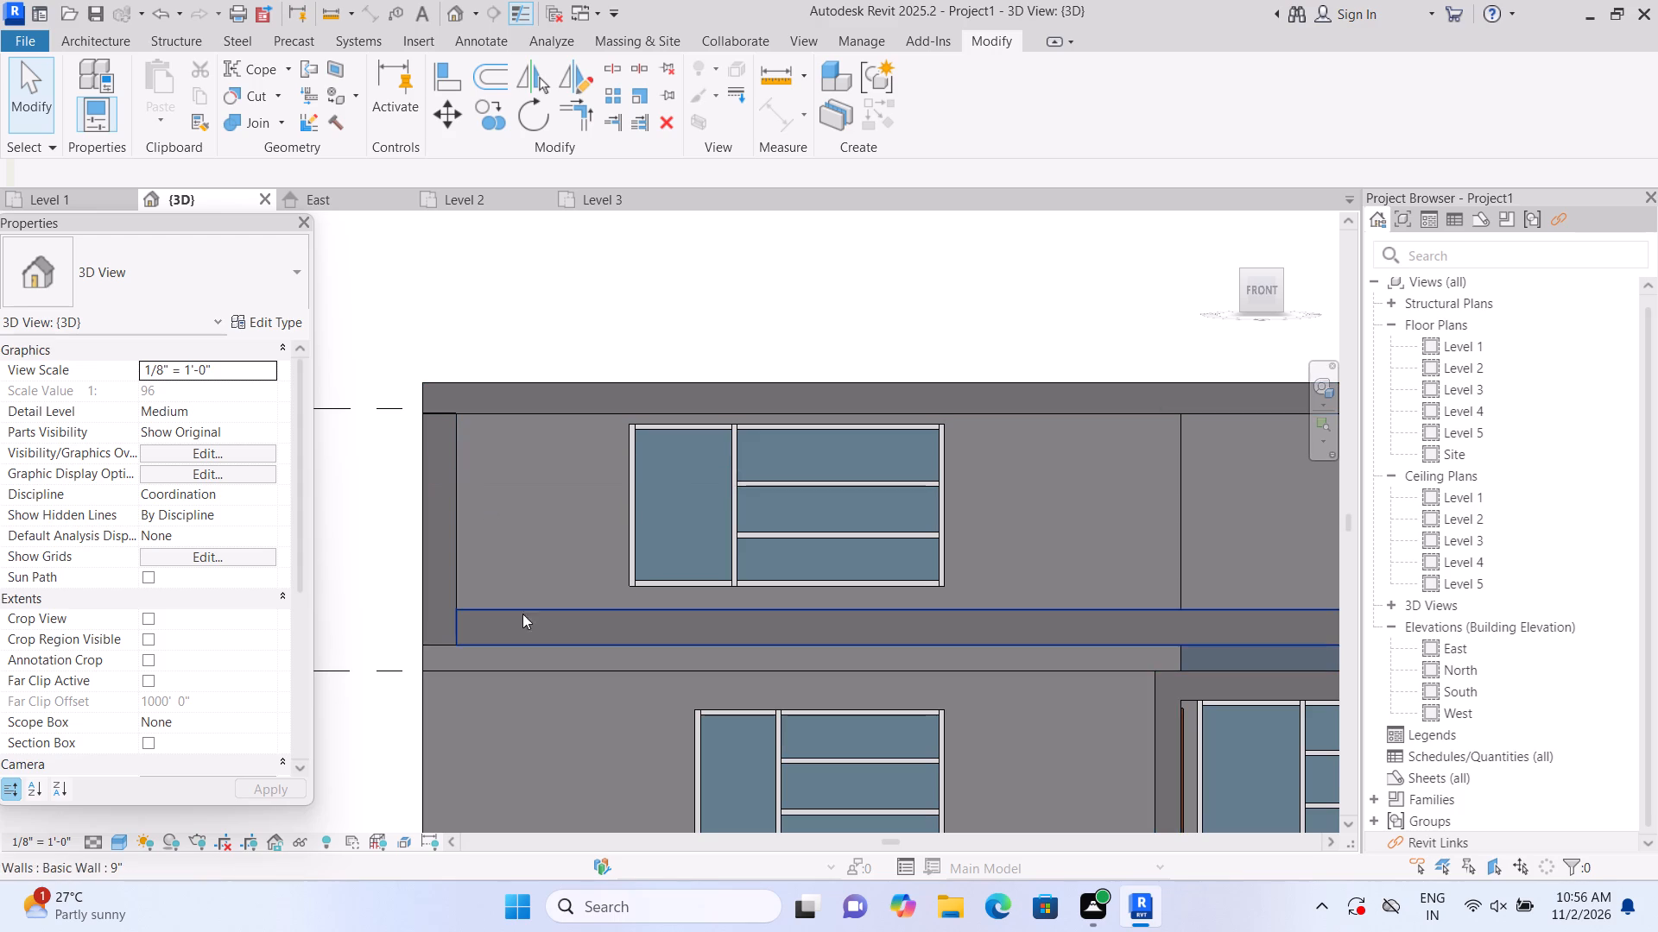
scroll(549, 655, "down", 3)
middle_click_drag(585, 716, 493, 608)
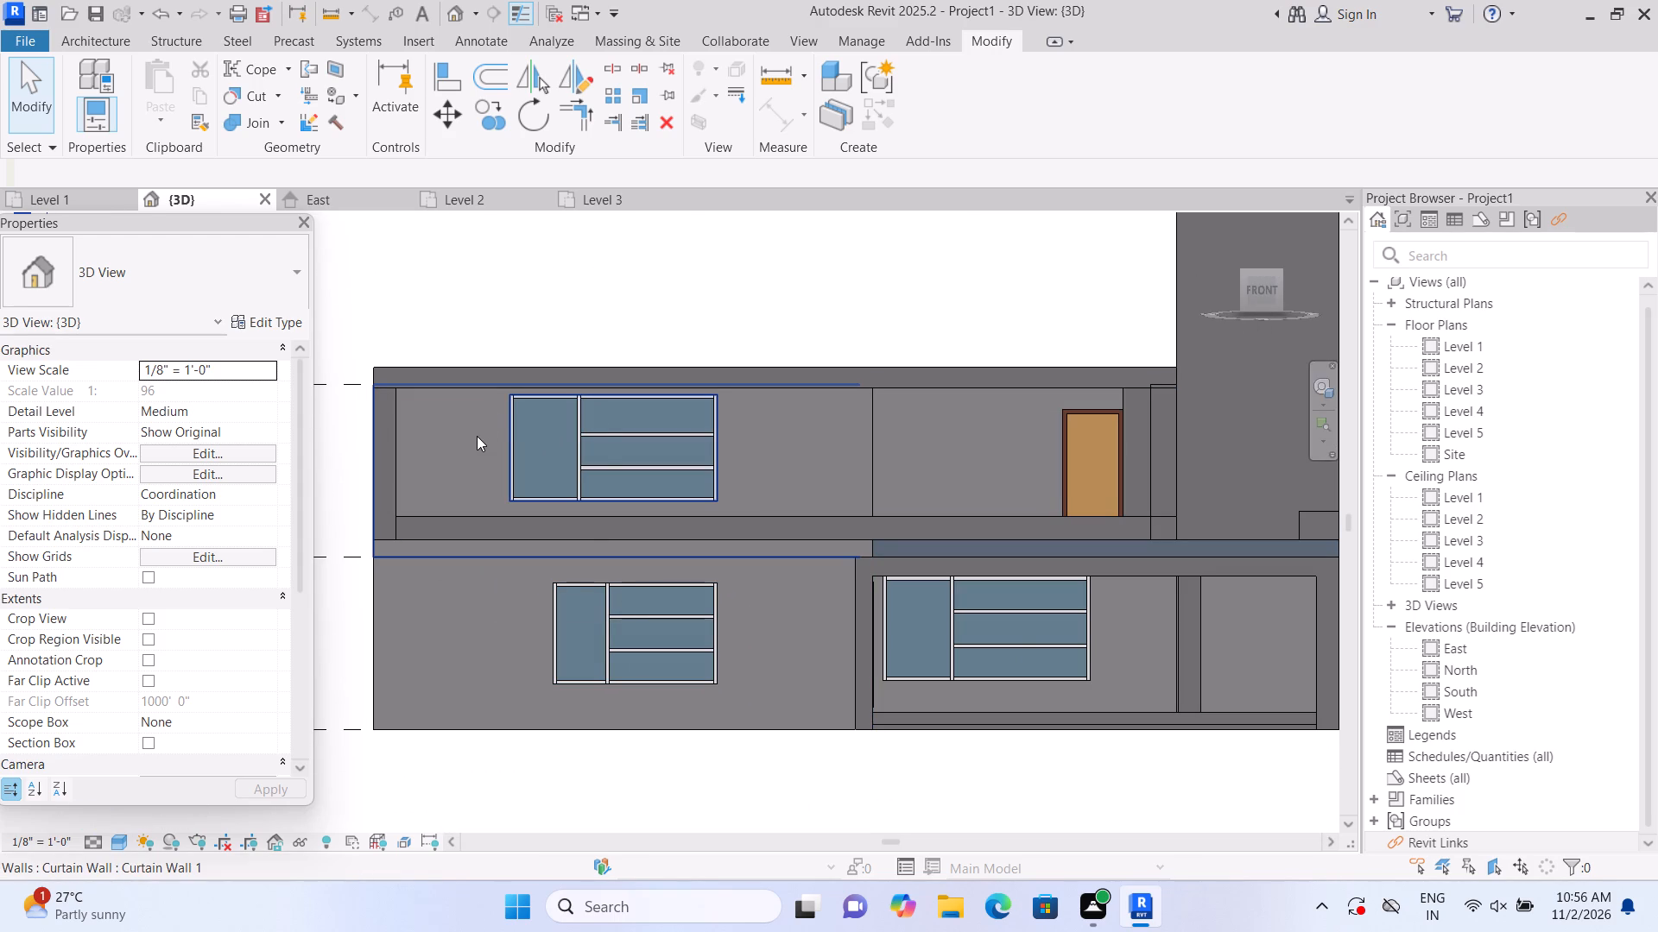
scroll(482, 450, "up", 1)
scroll(455, 482, "down", 2)
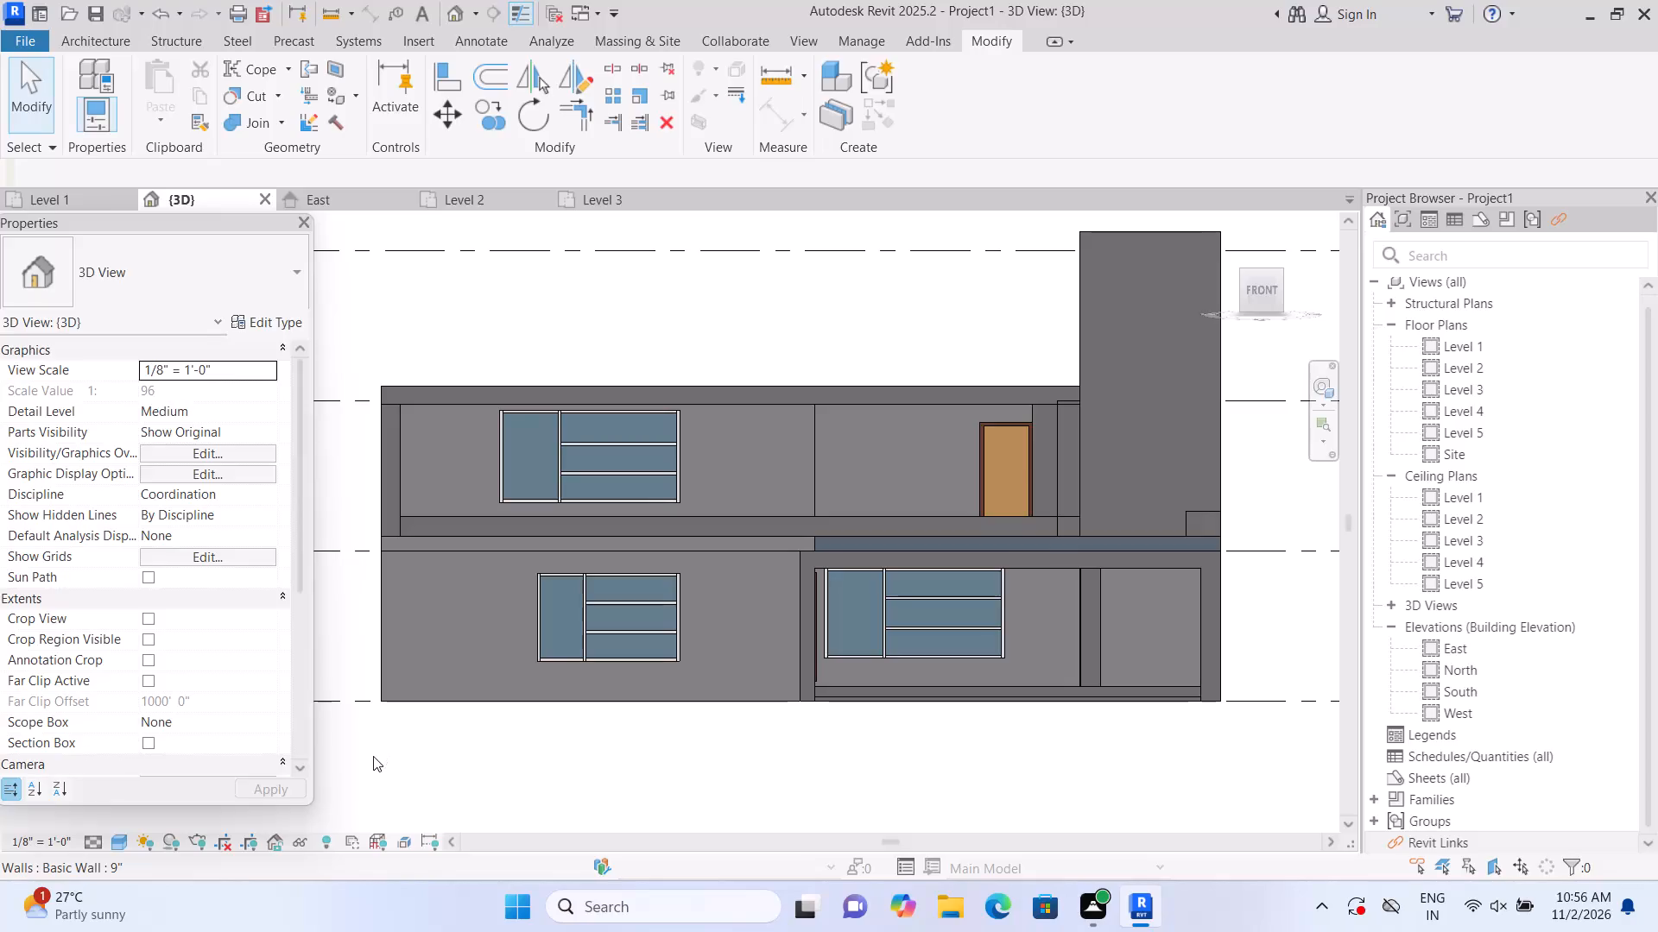
Re-examine the corner where the upper frame's left post meets the top band, comparing it with the whole front facade.
scroll(399, 364, "up", 5)
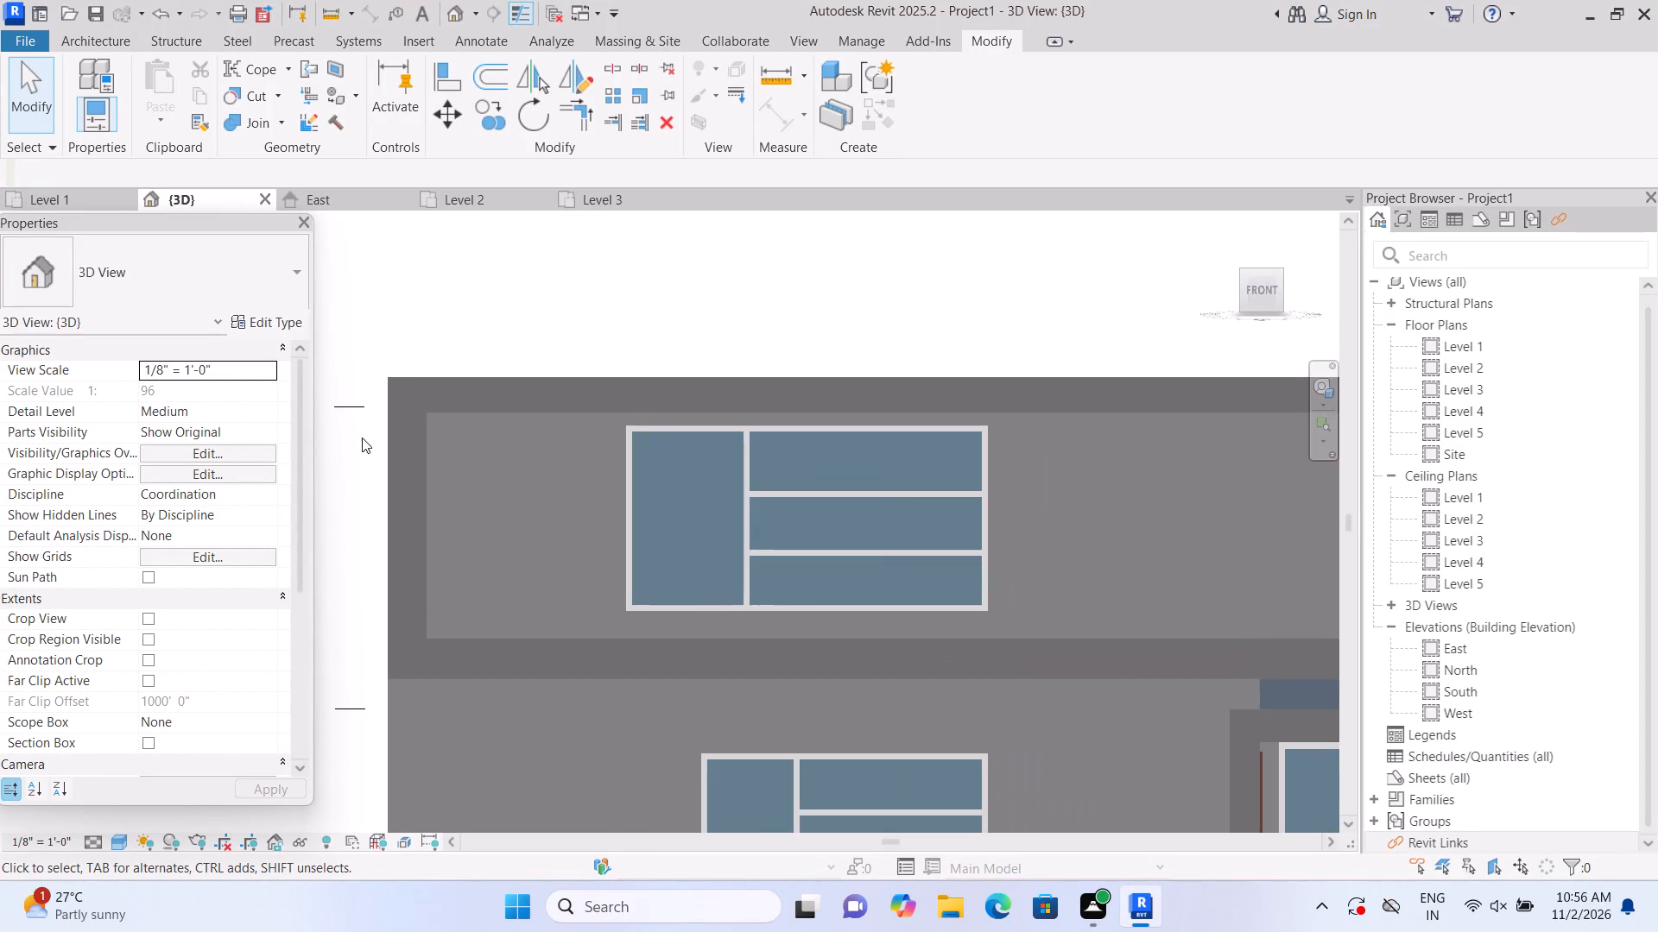
scroll(401, 457, "up", 1)
scroll(410, 320, "up", 2)
scroll(395, 406, "up", 2)
middle_click_drag(356, 505, 367, 568)
middle_click(367, 570)
scroll(387, 545, "up", 3)
scroll(341, 488, "up", 1)
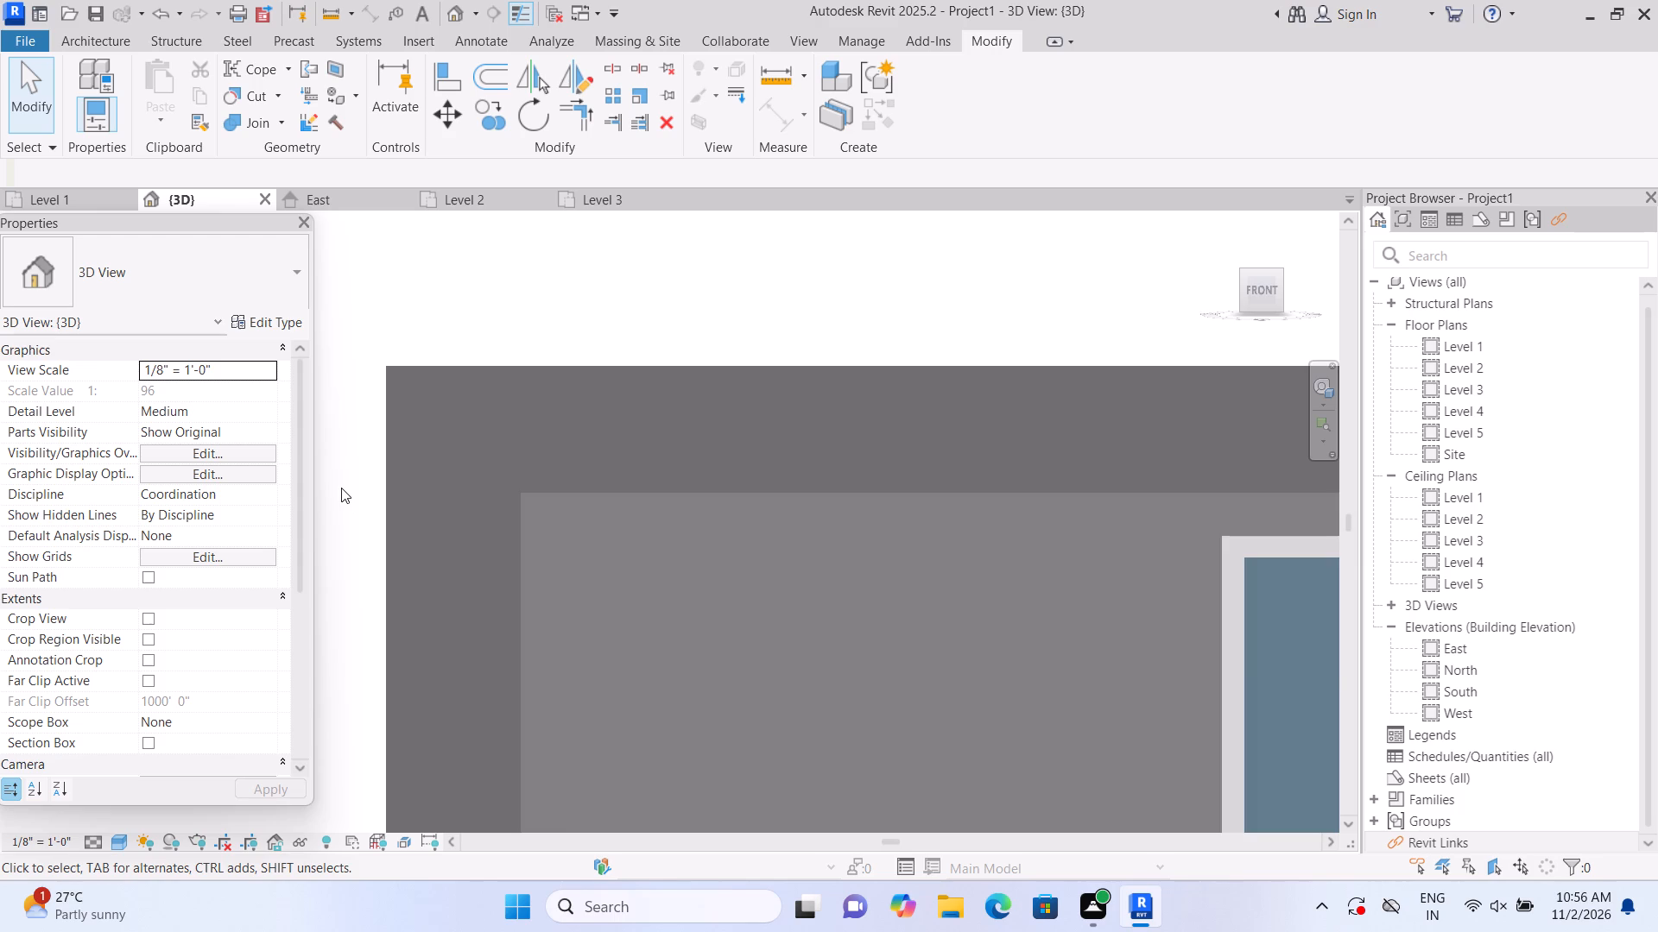
scroll(370, 488, "up", 3)
scroll(474, 488, "up", 2)
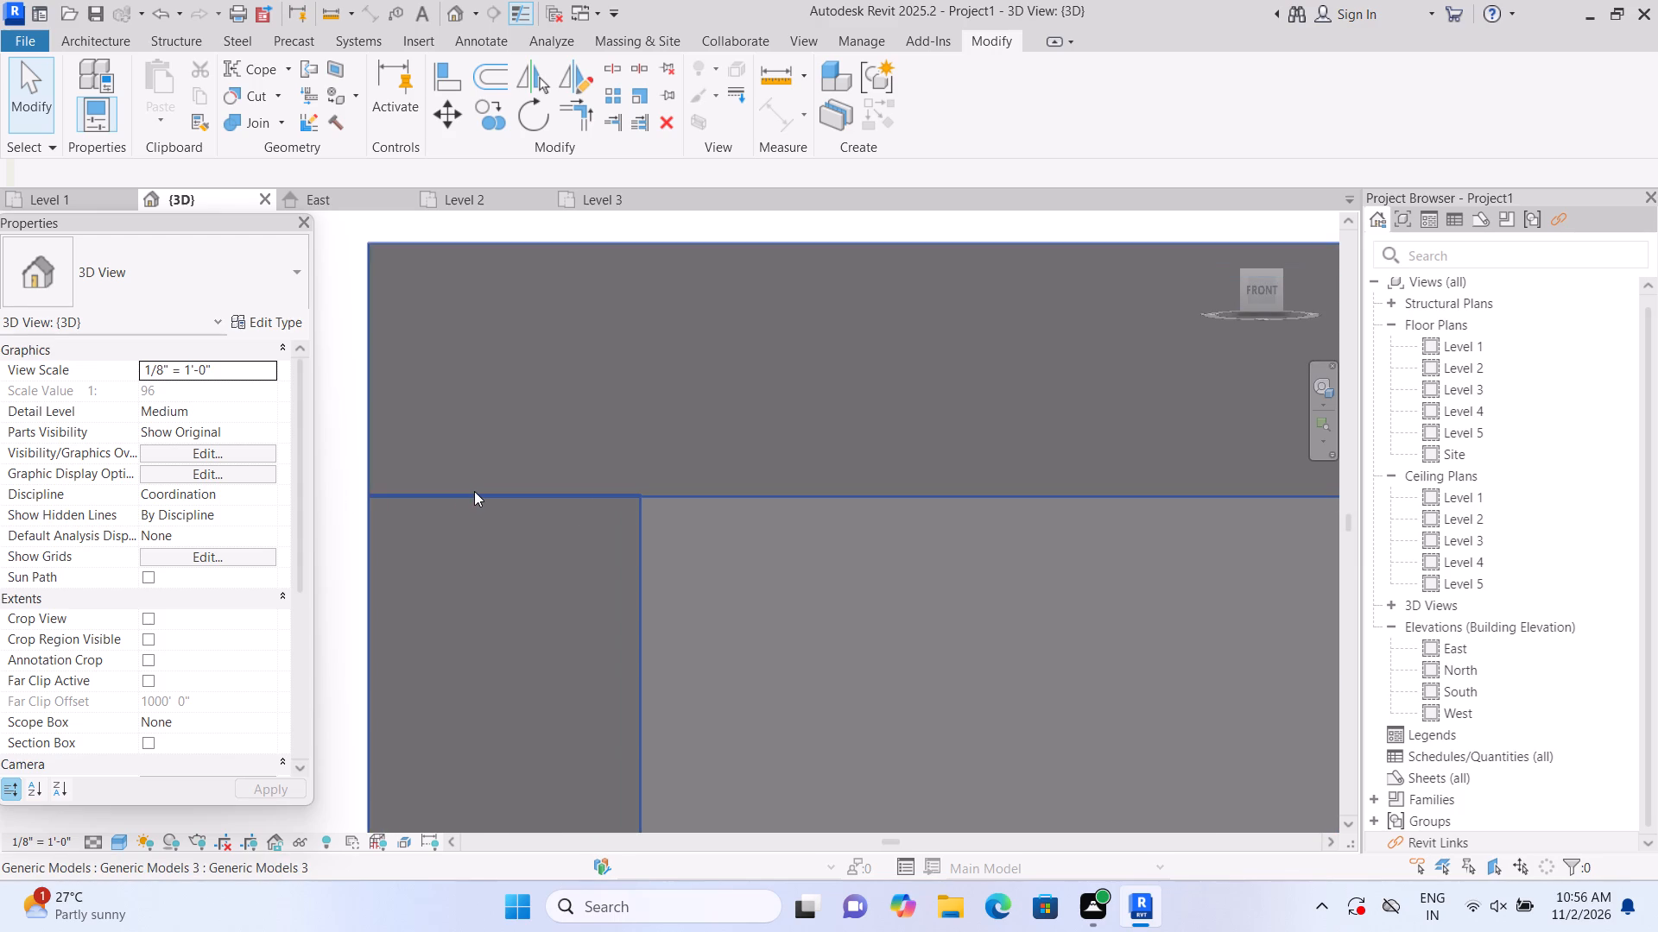
scroll(474, 491, "up", 2)
scroll(474, 491, "down", 6)
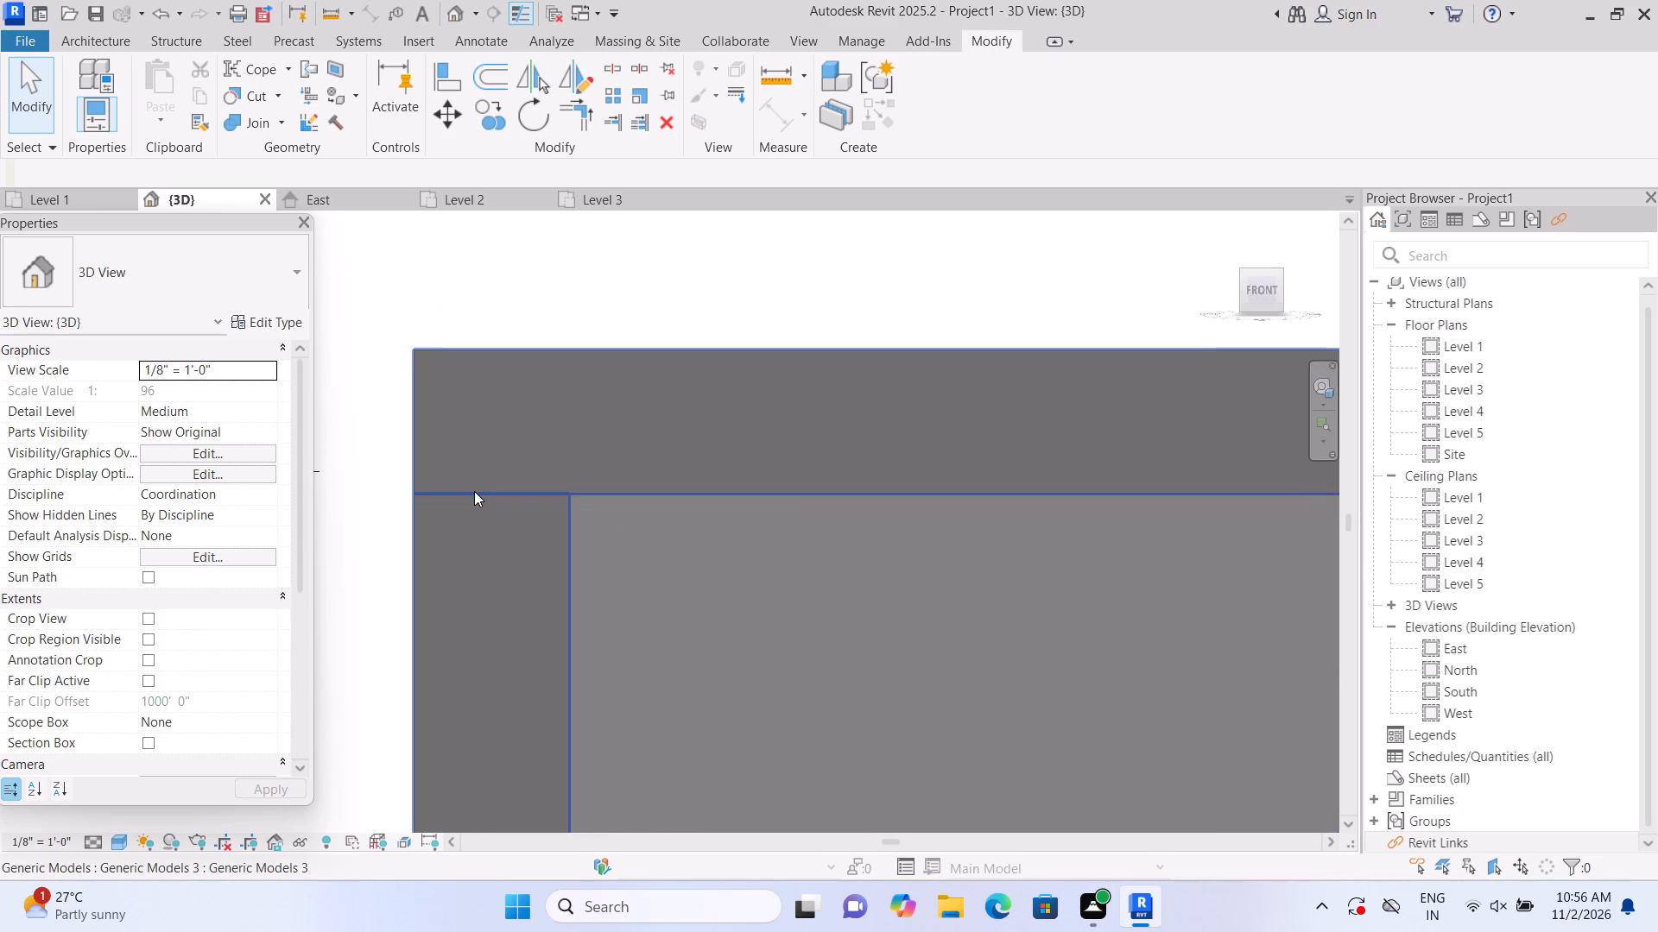
scroll(474, 491, "up", 3)
scroll(474, 491, "down", 19)
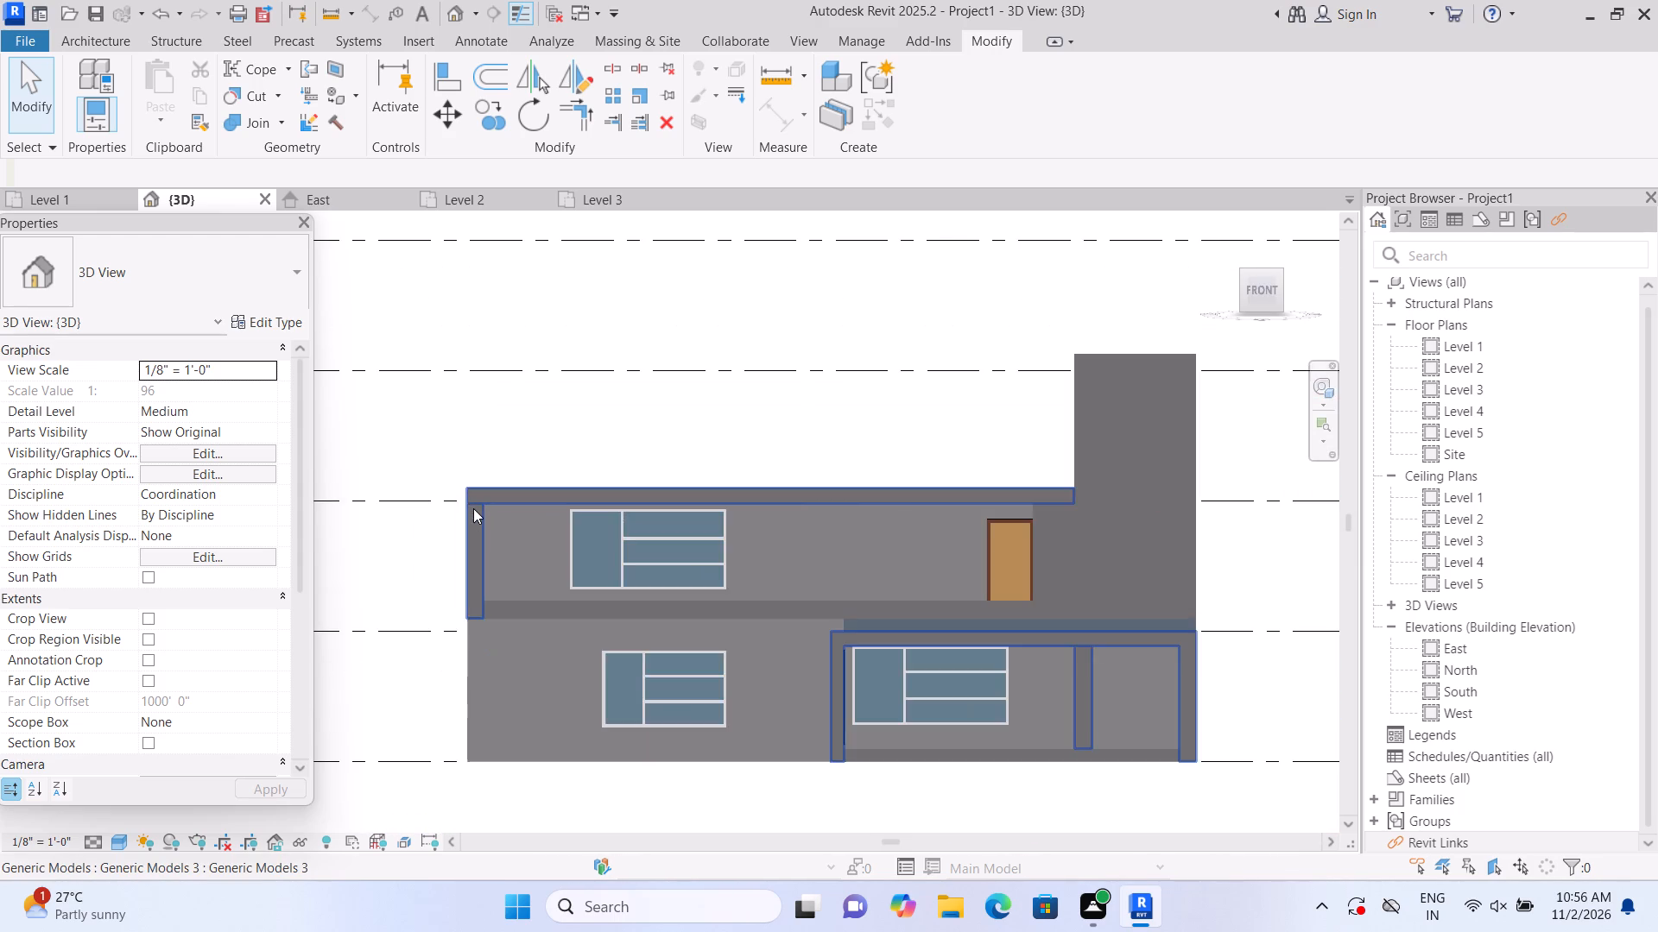
scroll(493, 542, "up", 1)
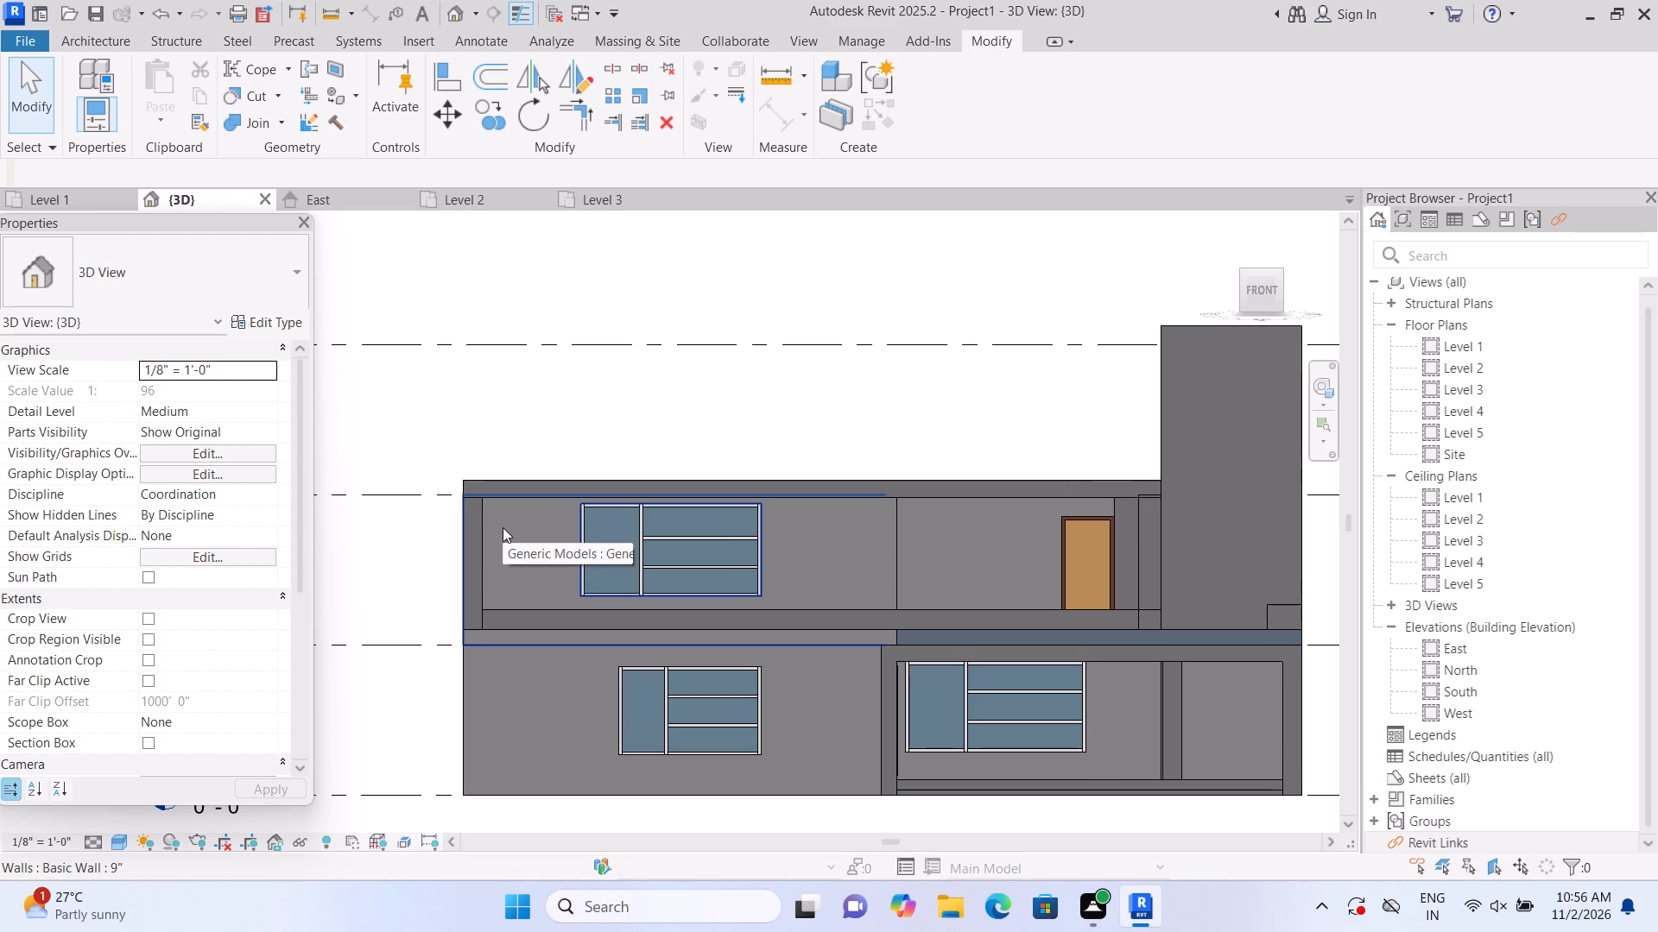
scroll(510, 495, "up", 2)
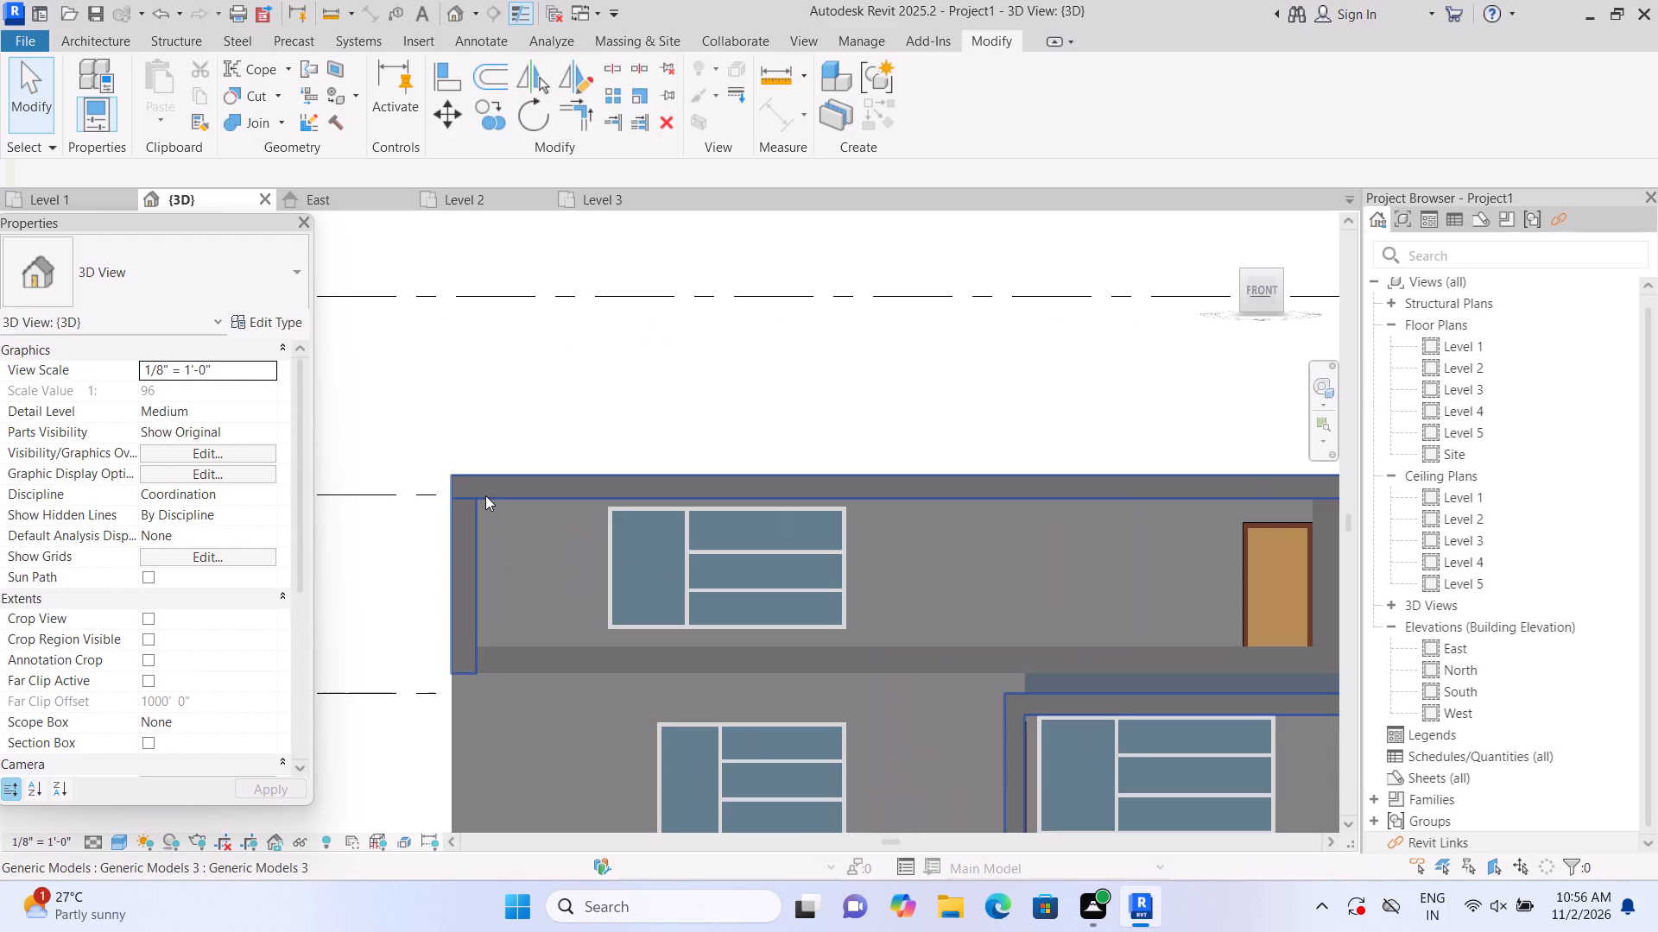
scroll(478, 495, "up", 4)
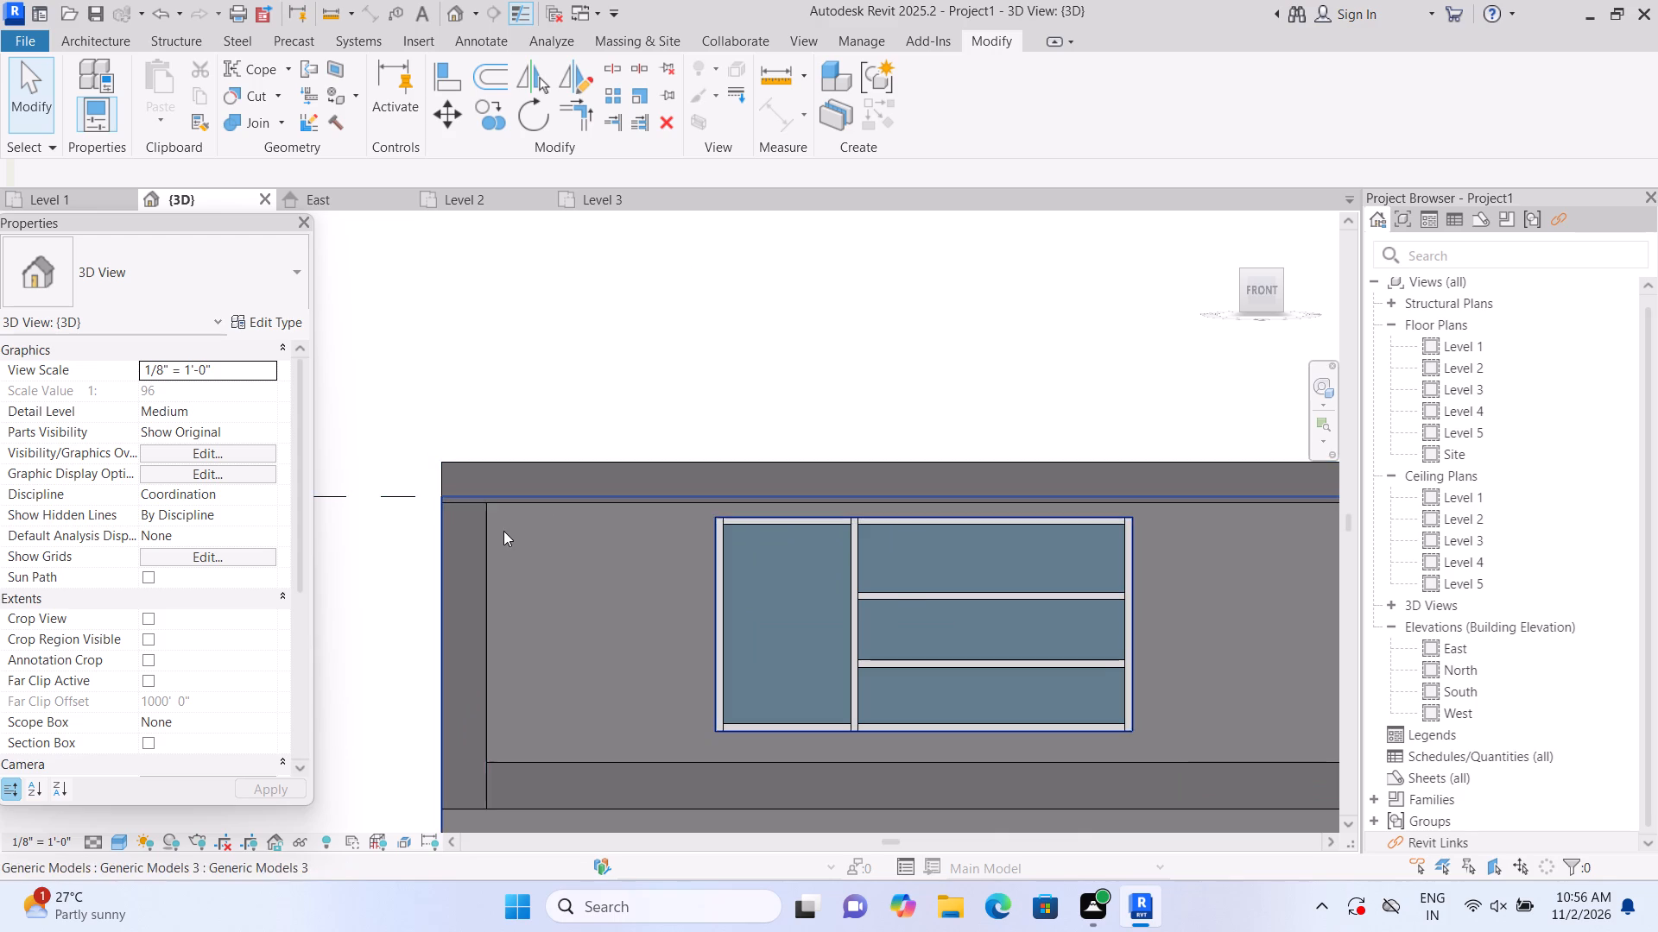
scroll(502, 531, "up", 2)
scroll(388, 521, "up", 1)
scroll(463, 483, "up", 4)
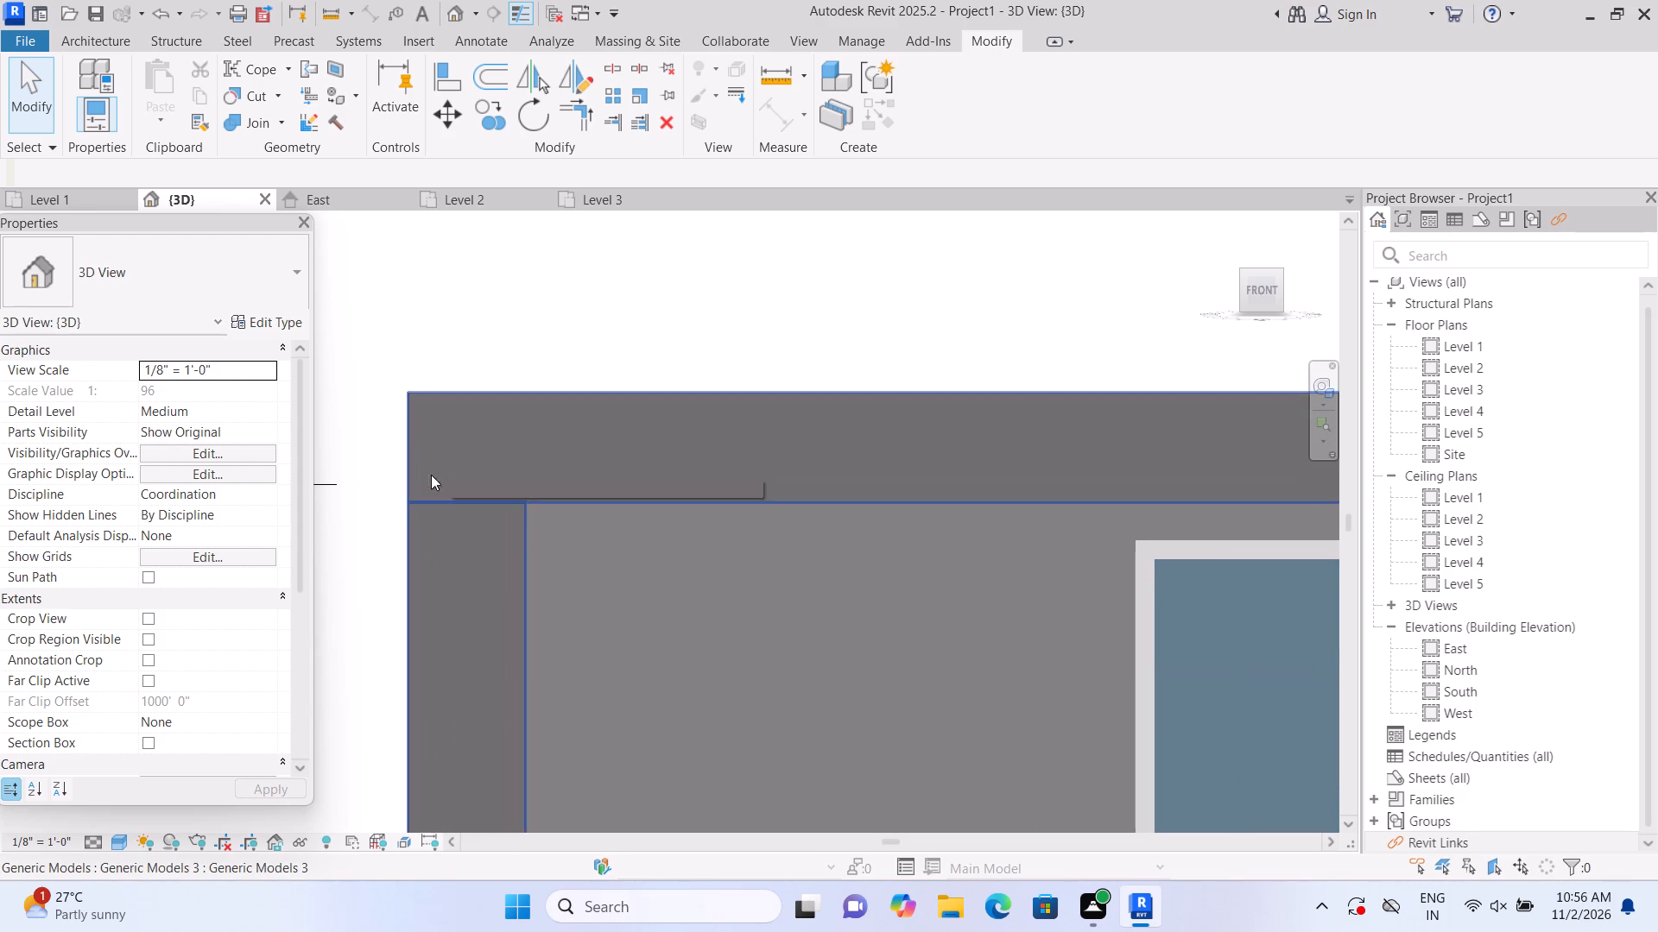
scroll(437, 503, "up", 3)
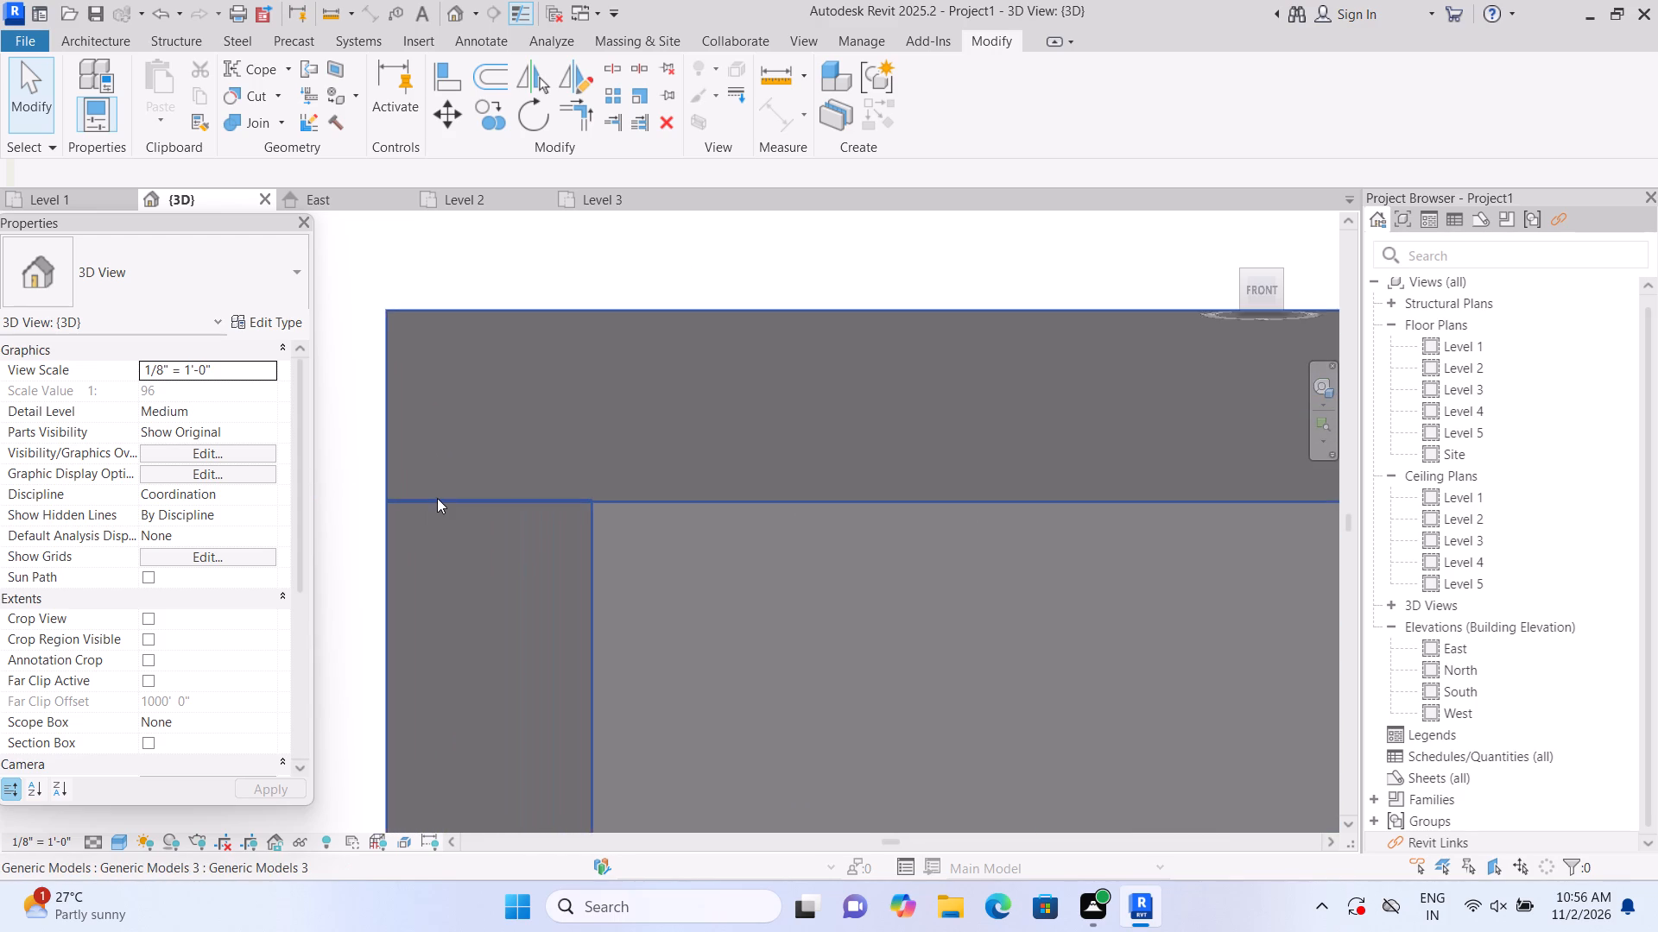
Examine the corner where the upper frame's left post meets the top band, then check it against the whole front facade.
scroll(437, 498, "up", 3)
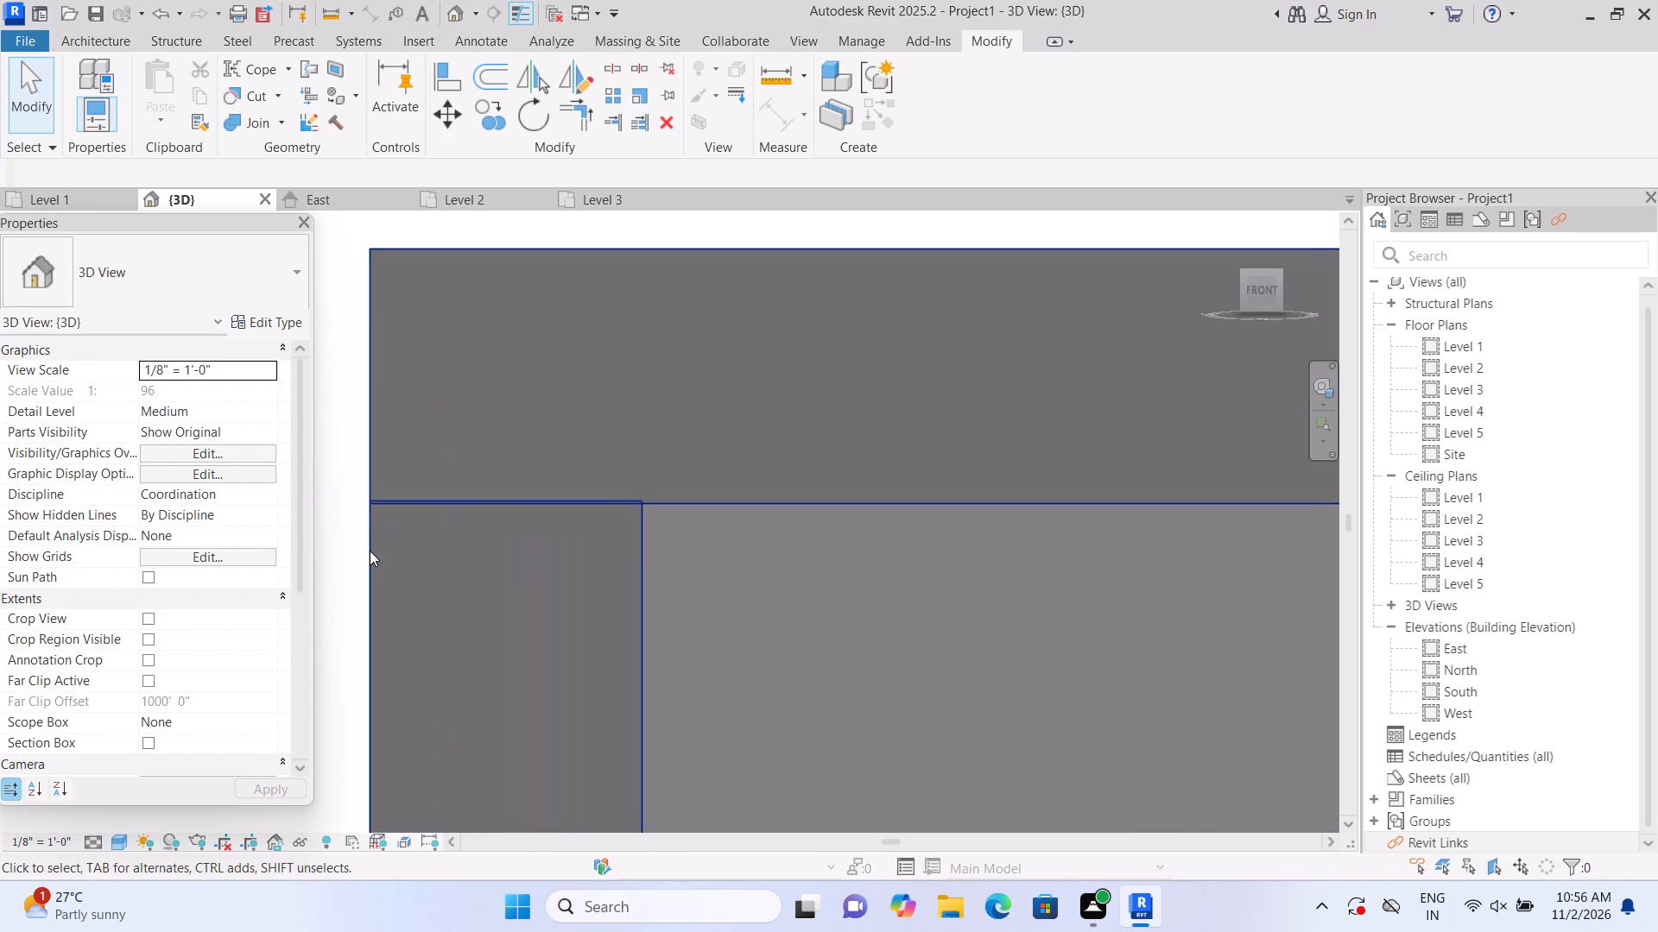
scroll(376, 544, "up", 3)
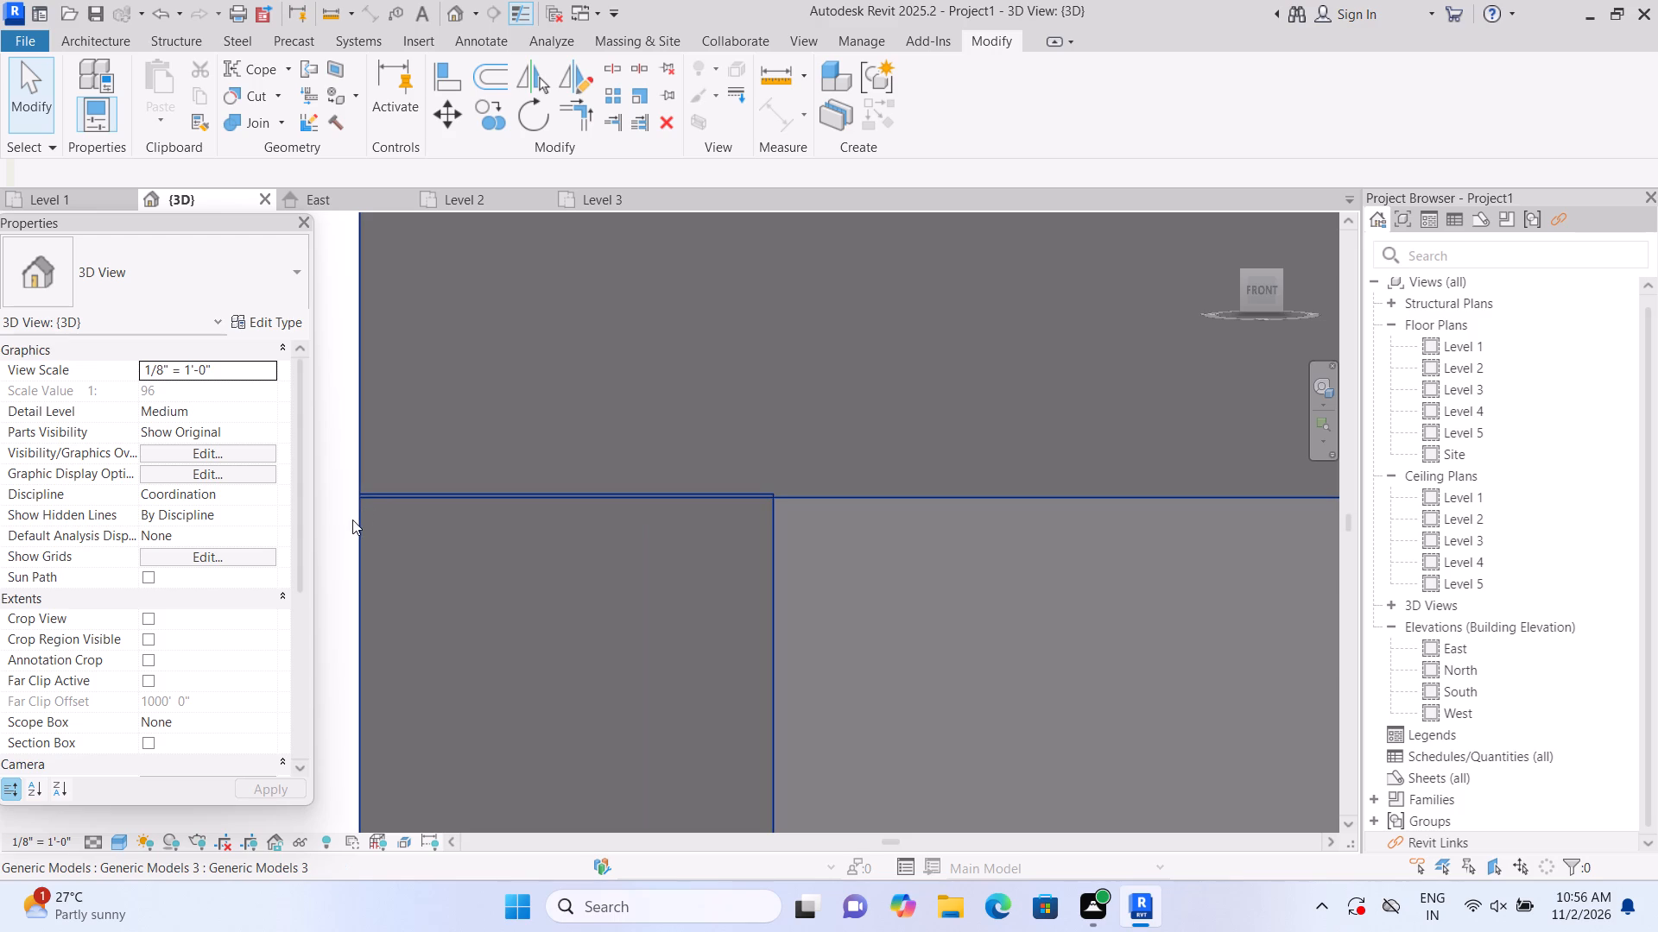
scroll(360, 520, "down", 14)
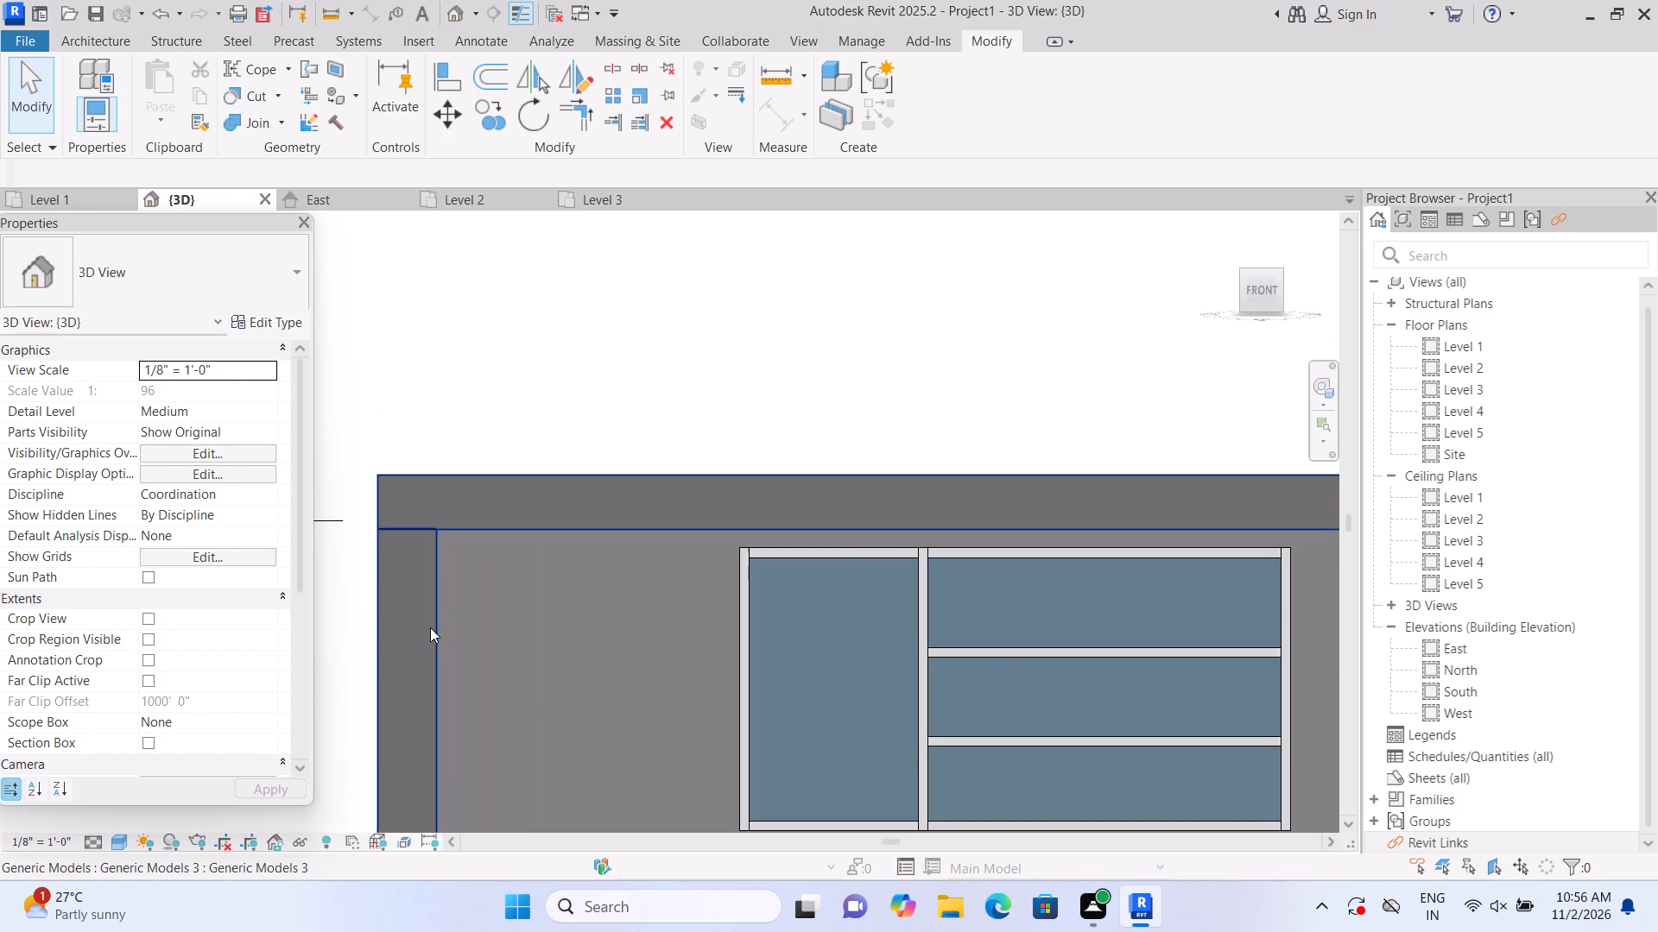
middle_click_drag(433, 627, 528, 470)
middle_click(528, 469)
scroll(397, 564, "down", 3)
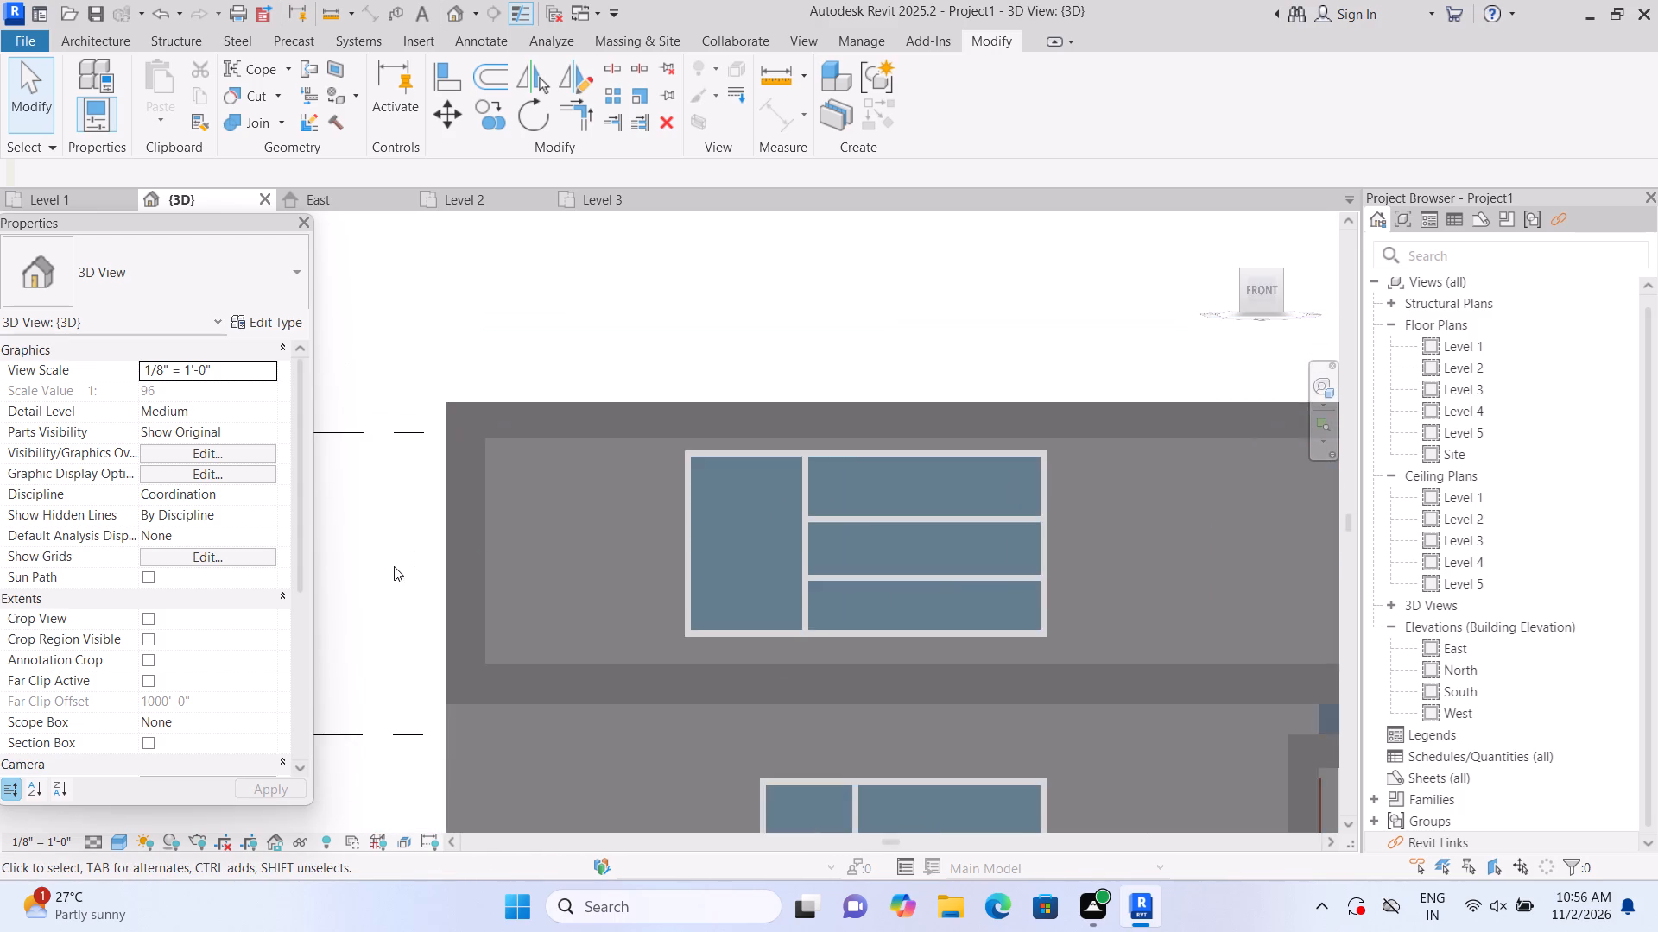
scroll(458, 425, "up", 2)
scroll(467, 383, "down", 7)
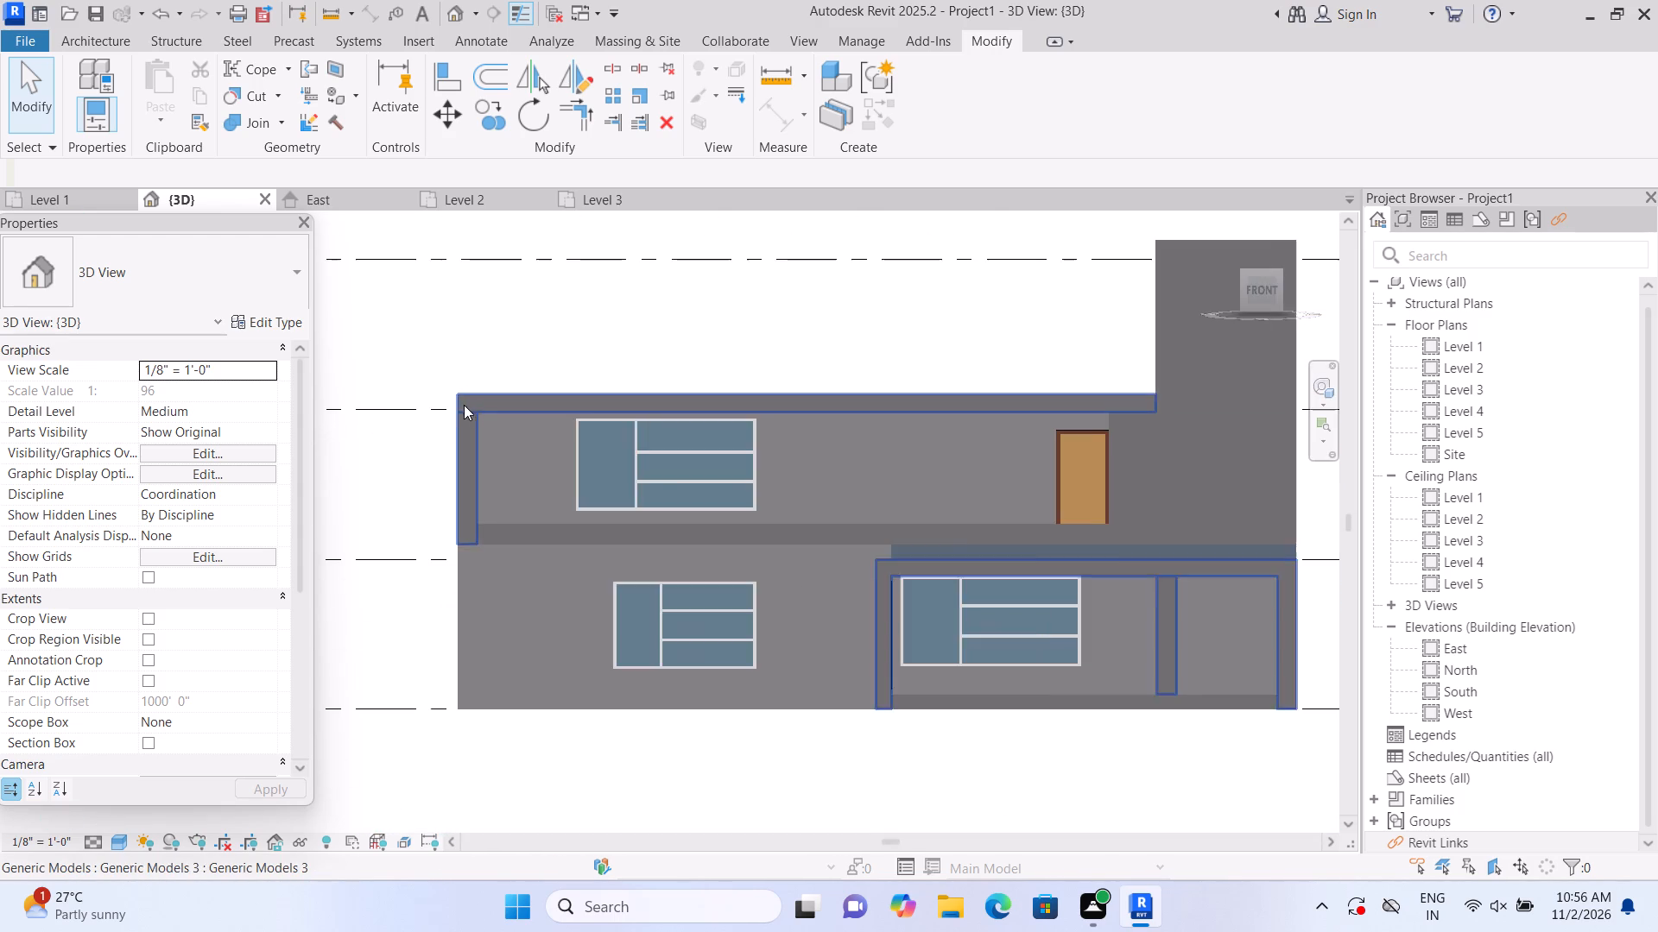
scroll(433, 493, "down", 2)
scroll(944, 482, "up", 2)
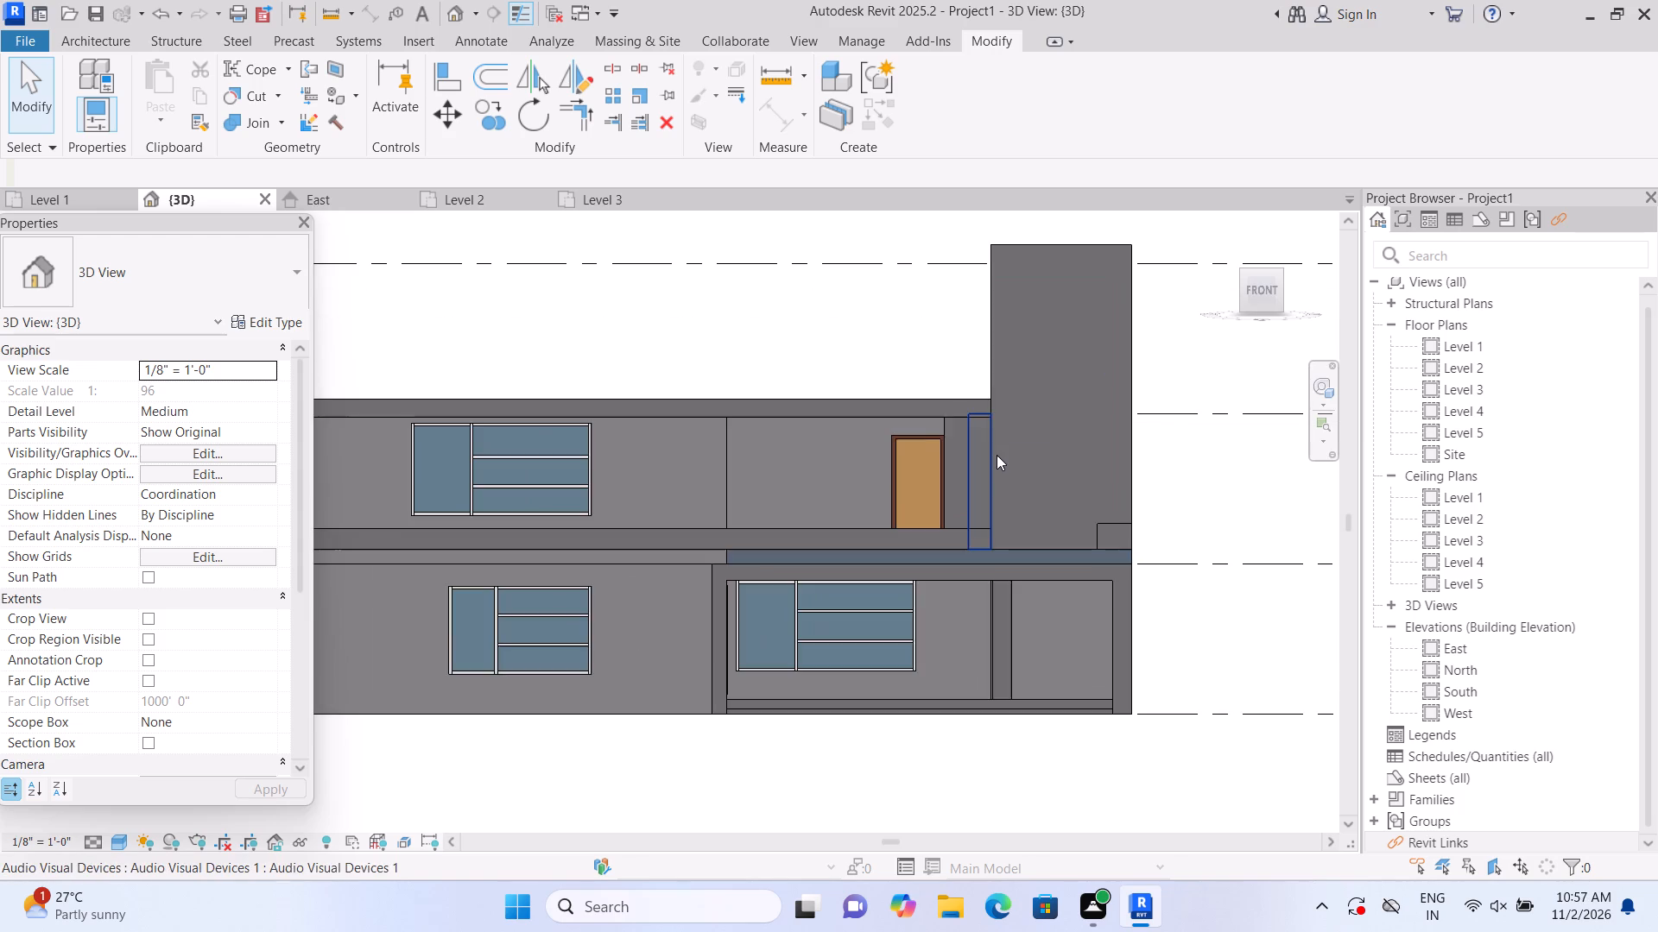
Lower the top of the upper-floor post between the door and the tower to the top band's bottom edge.
middle_click(1001, 459)
middle_click_drag(1007, 471, 1008, 558)
scroll(990, 546, "up", 2)
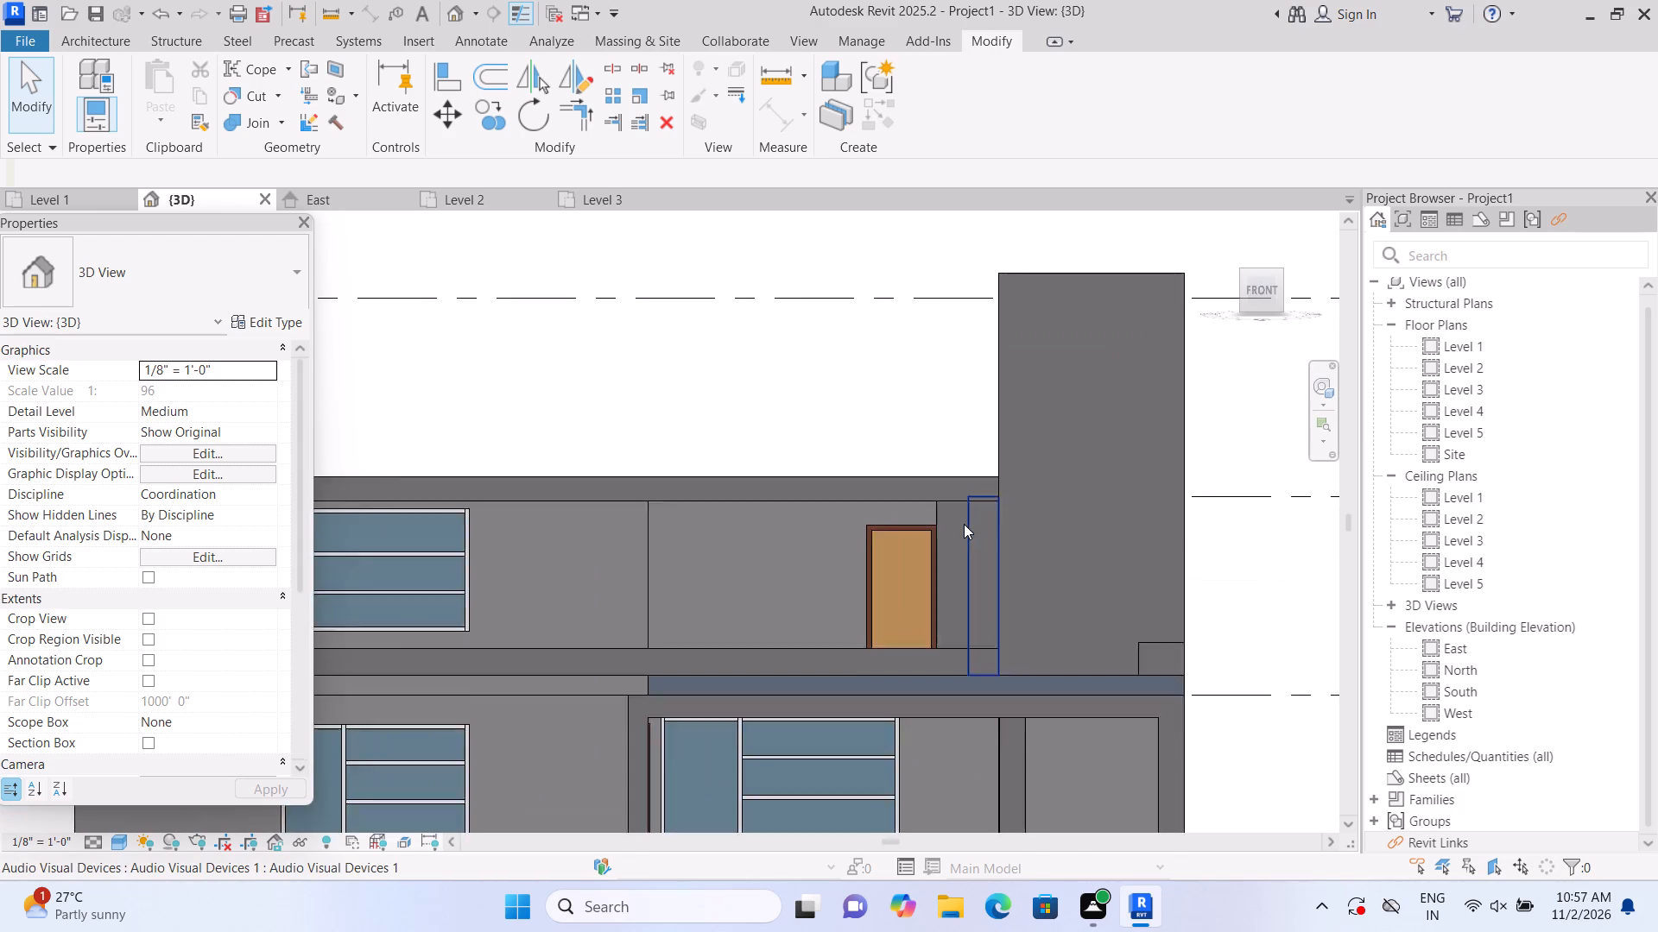
scroll(963, 524, "up", 1)
middle_click_drag(968, 525, 822, 385)
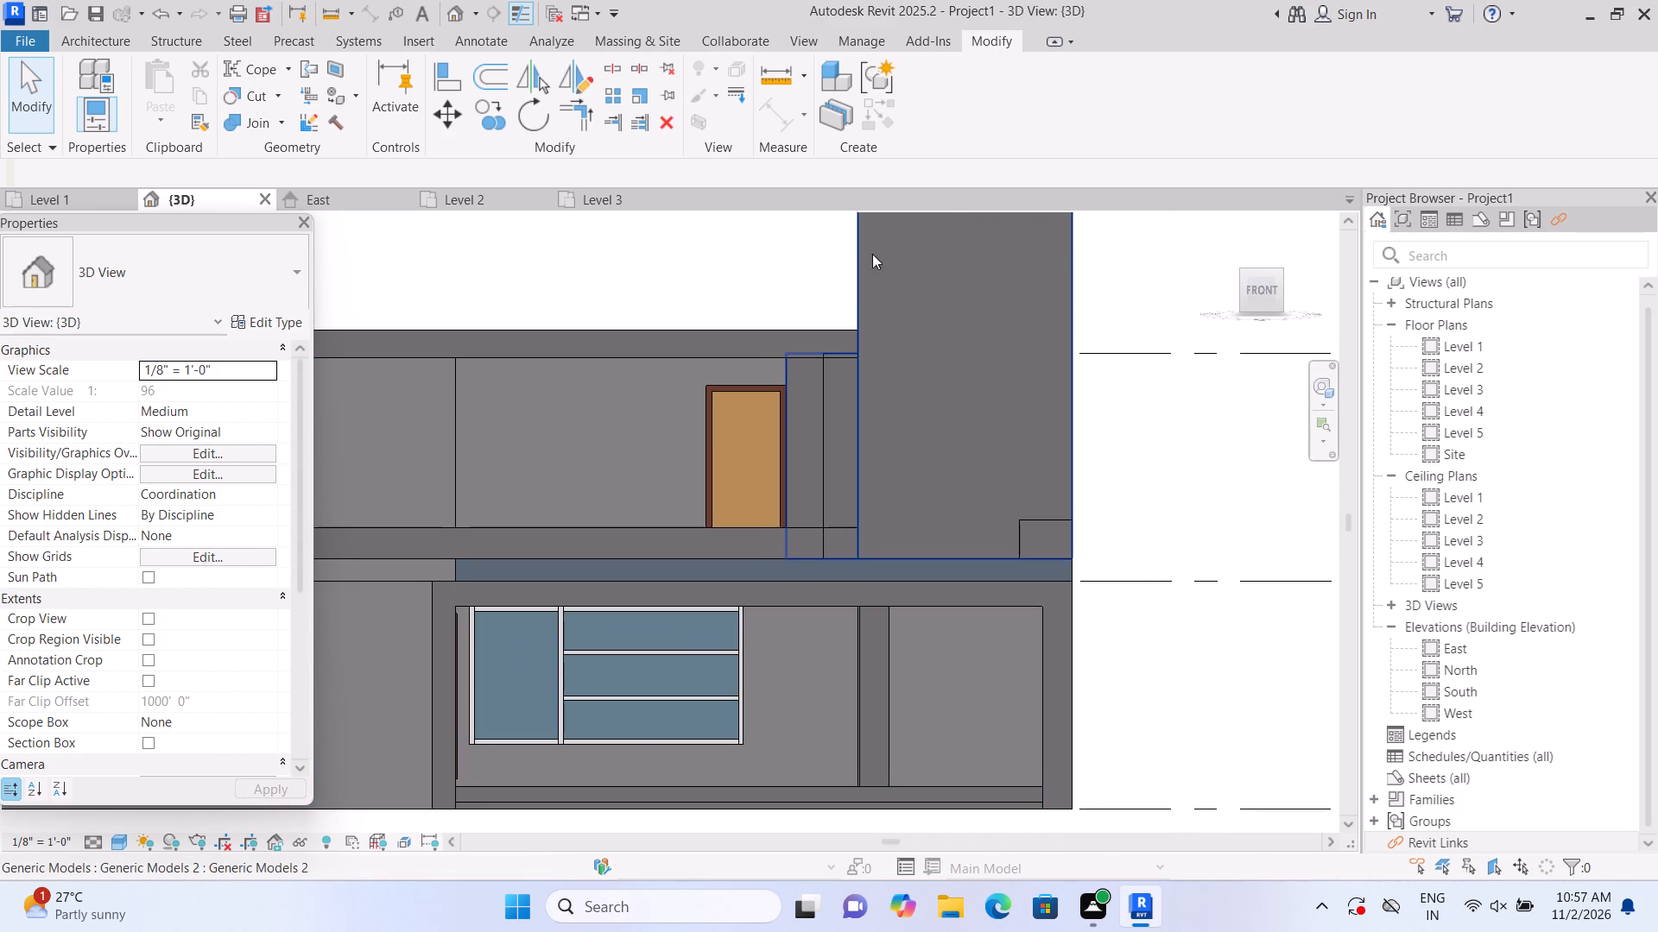
scroll(826, 334, "up", 3)
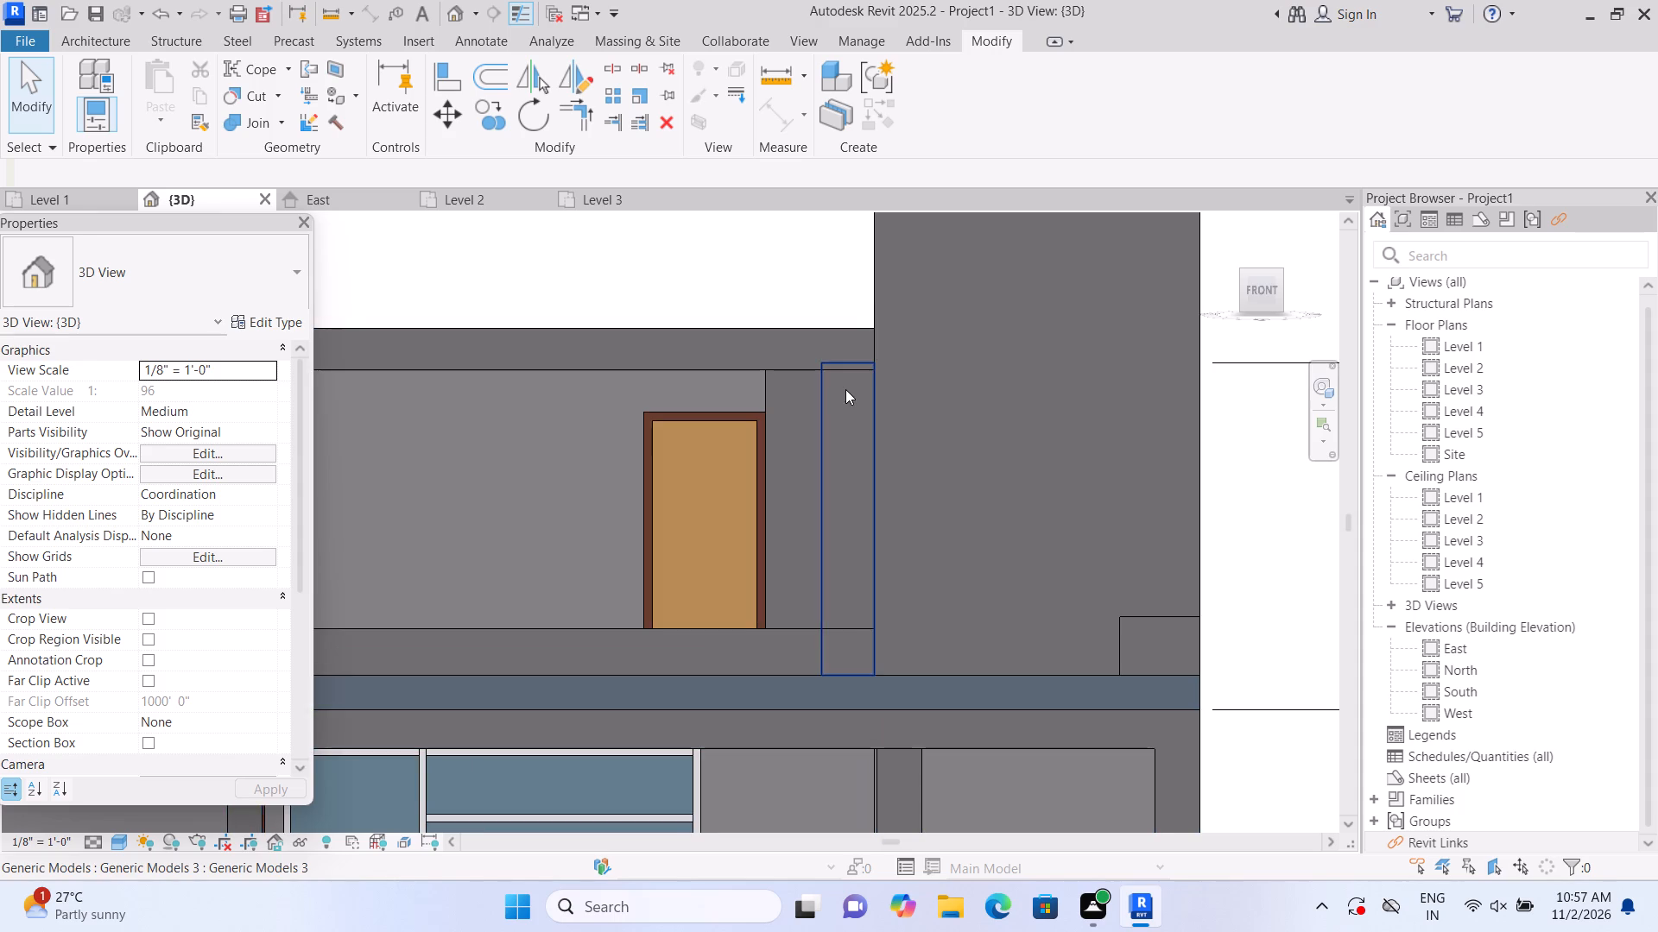
scroll(845, 389, "up", 3)
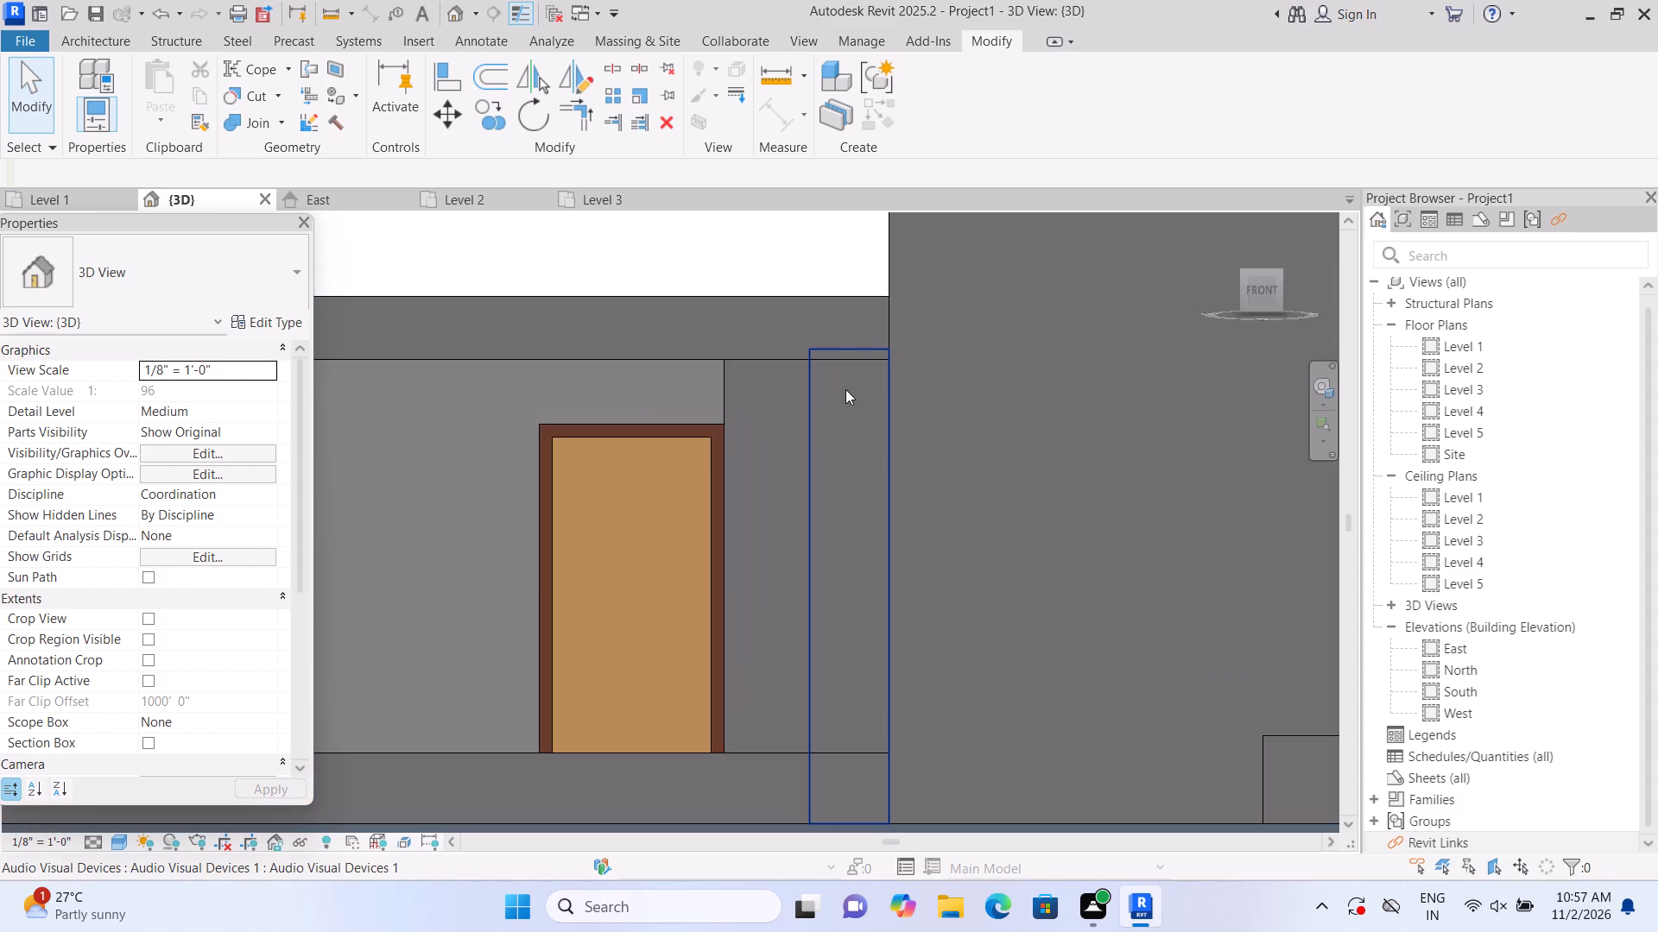
left_click(845, 389)
left_click_drag(850, 337, 857, 354)
left_click(824, 274)
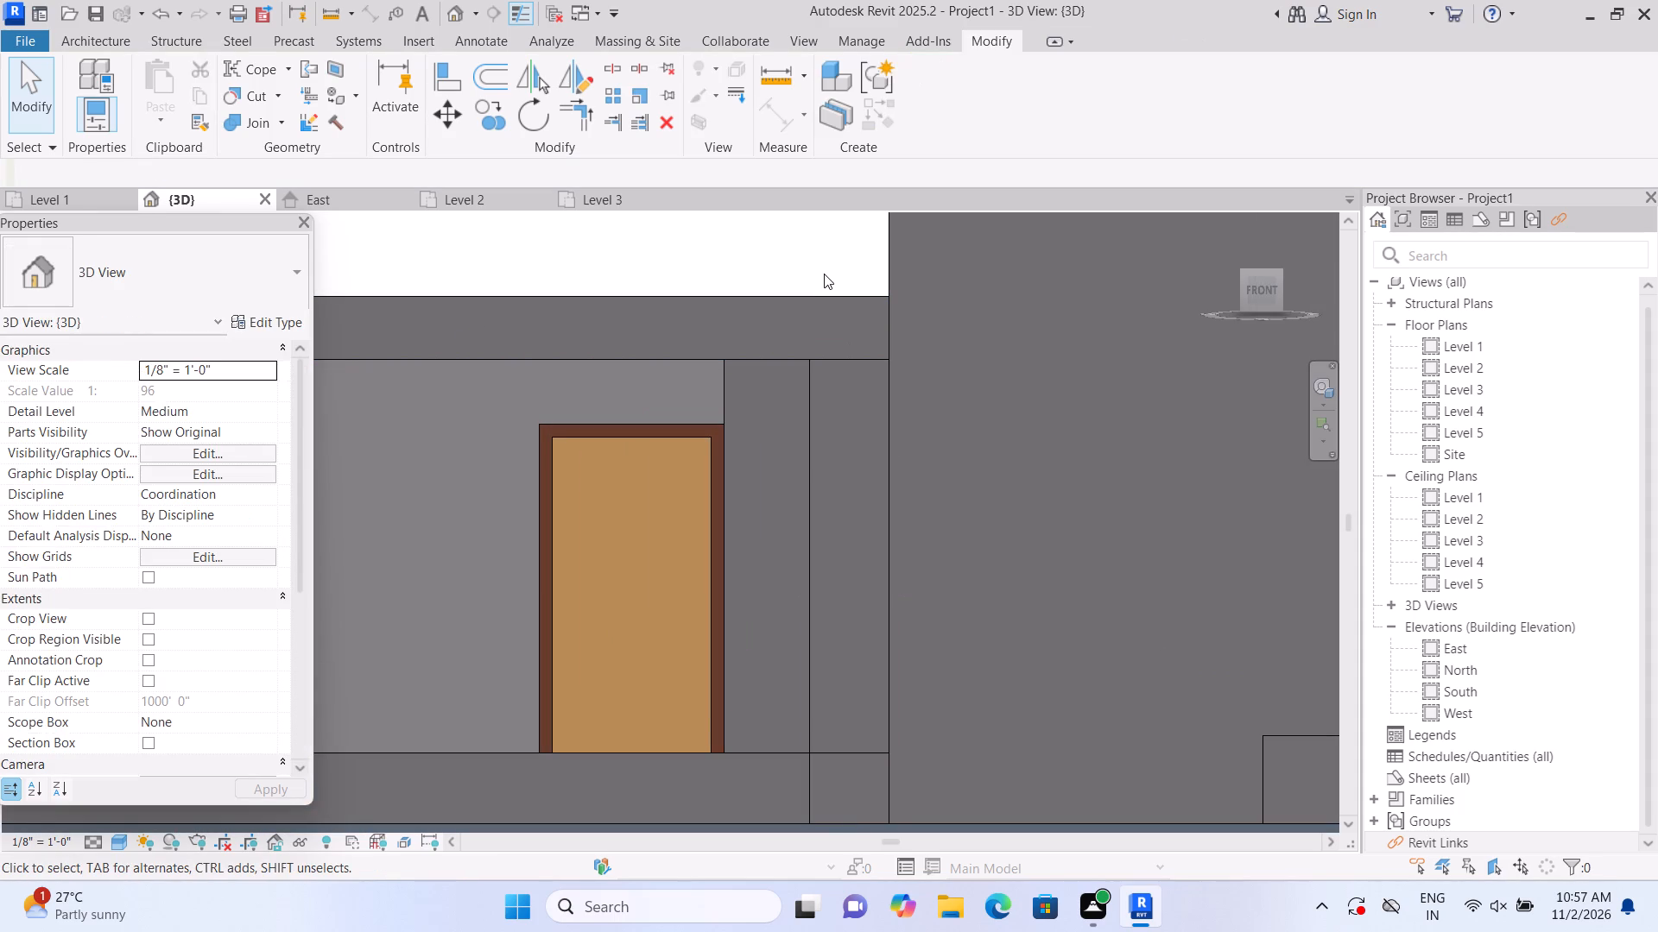
Examine the front facade from the tower back to the upper frame's left post and its joint with the top band.
scroll(824, 274, "down", 6)
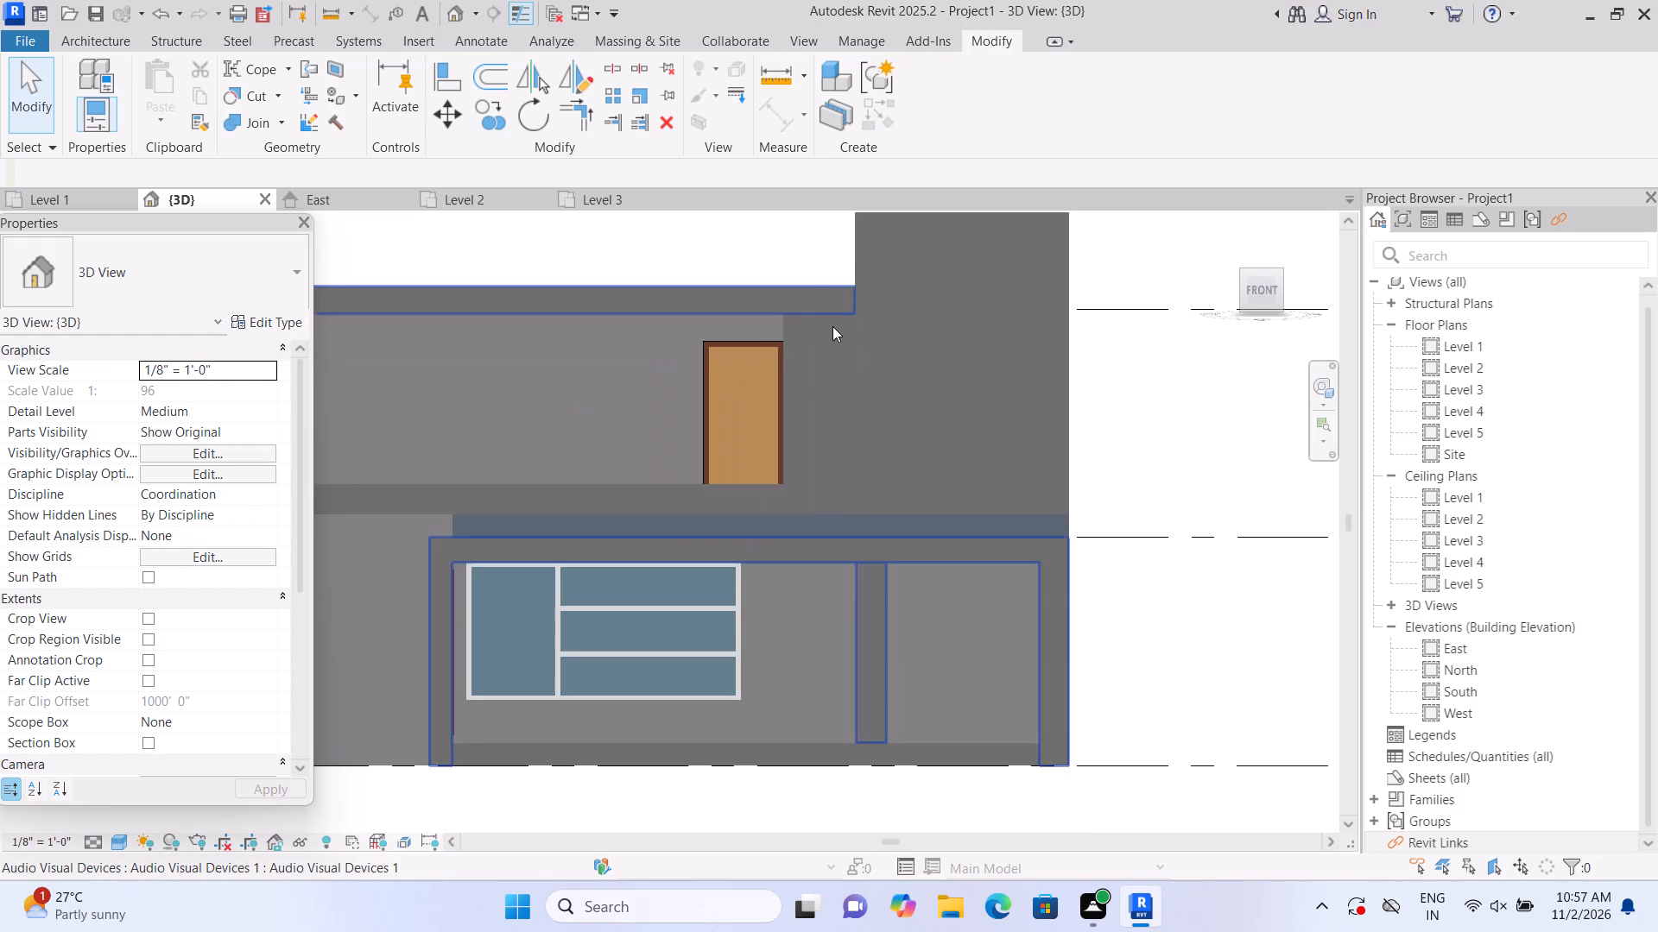
middle_click_drag(611, 399, 838, 422)
middle_click_drag(710, 419, 843, 421)
middle_click_drag(693, 406, 900, 394)
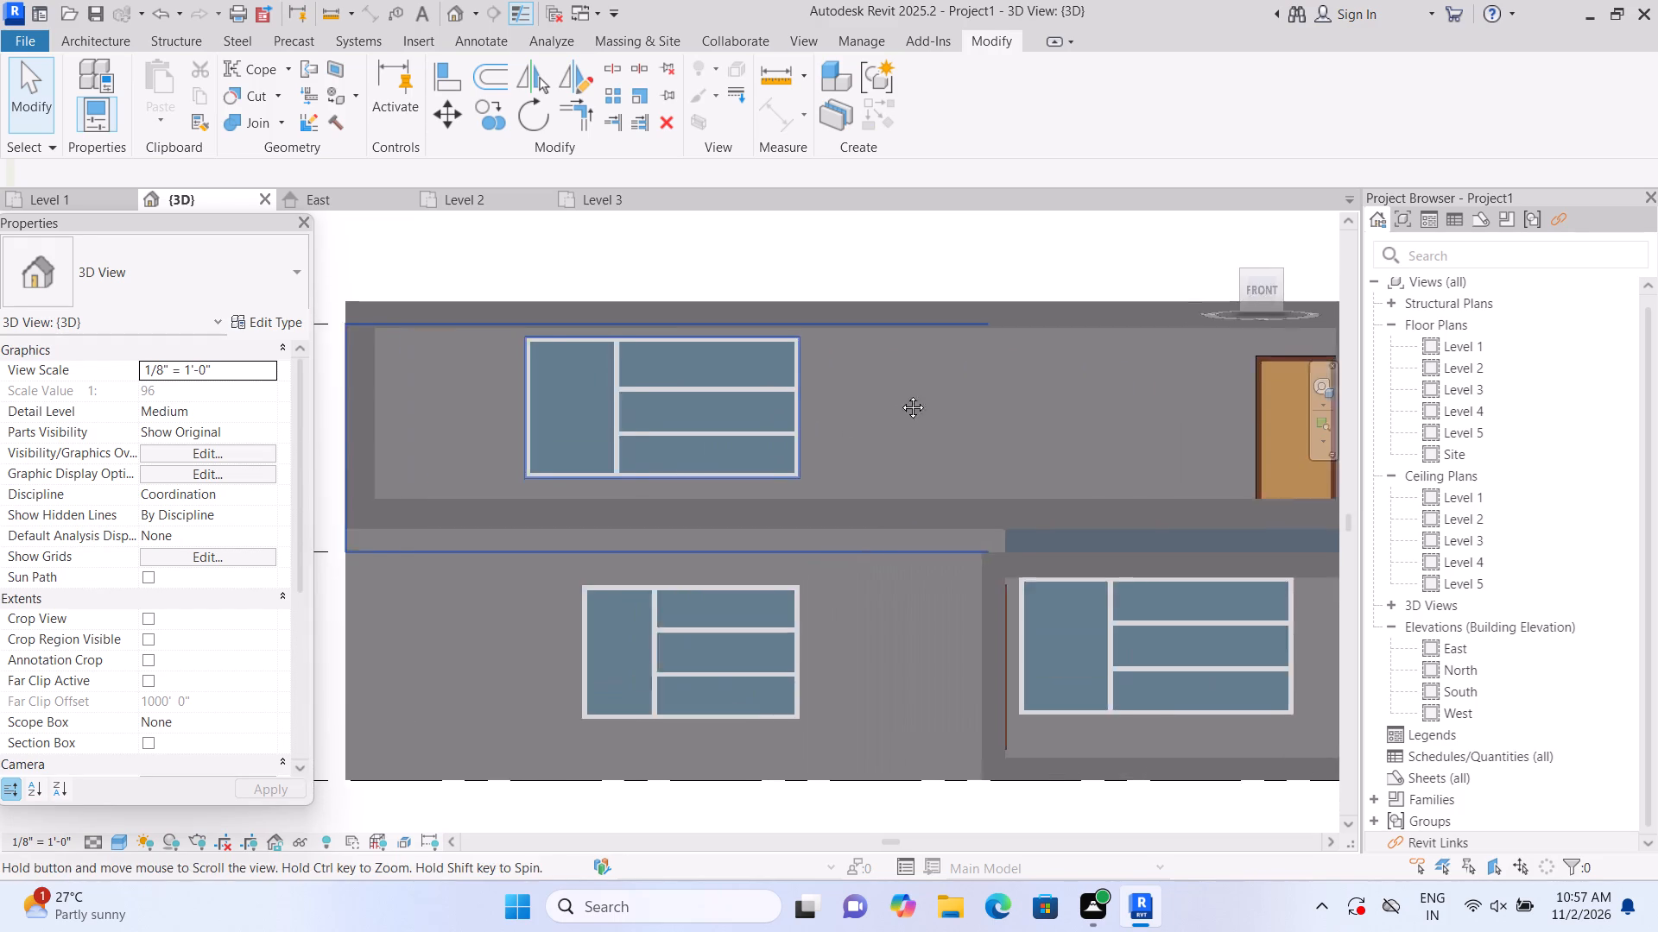
middle_click_drag(900, 394, 923, 389)
scroll(364, 426, "up", 1)
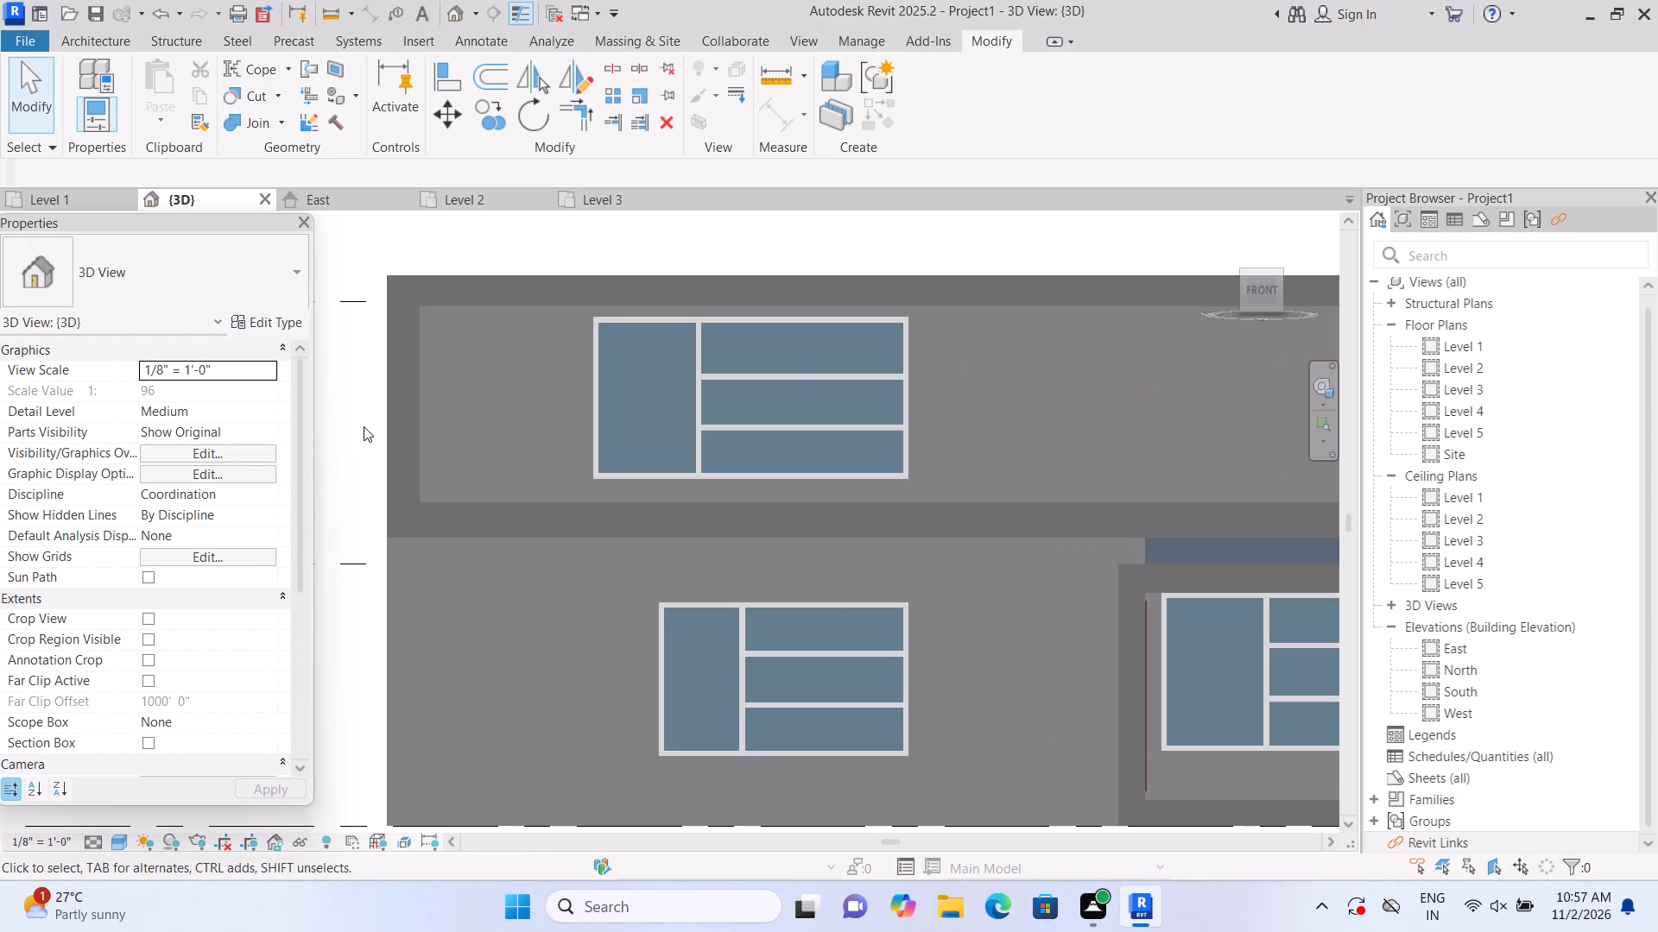
scroll(364, 426, "up", 1)
middle_click_drag(377, 480, 388, 526)
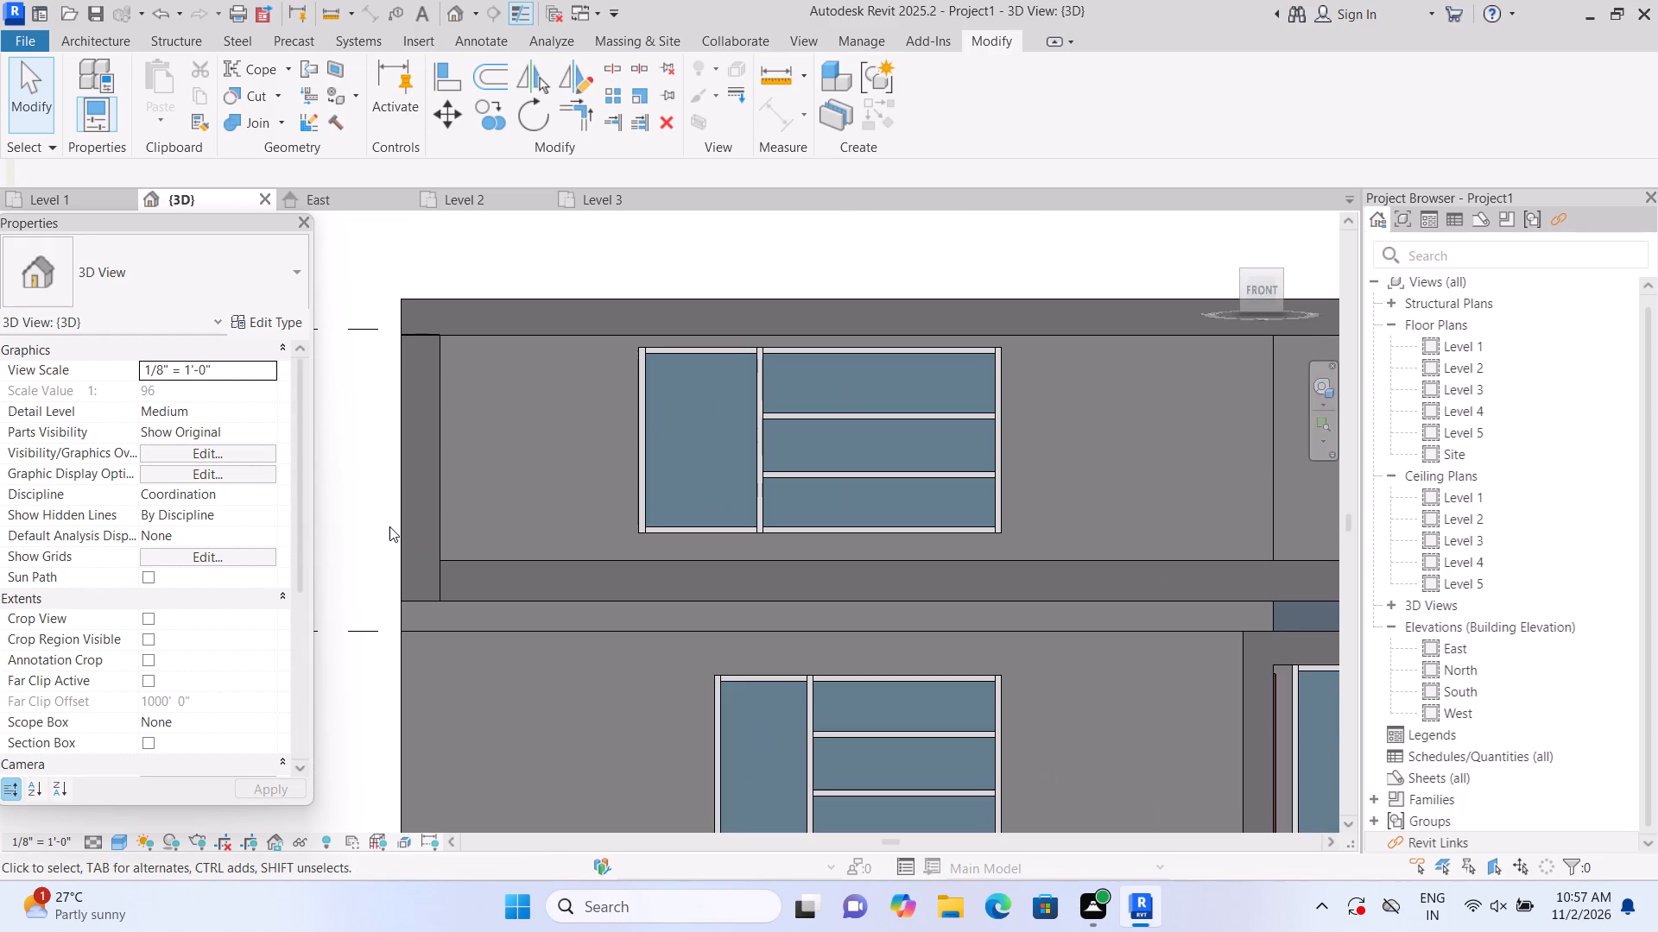
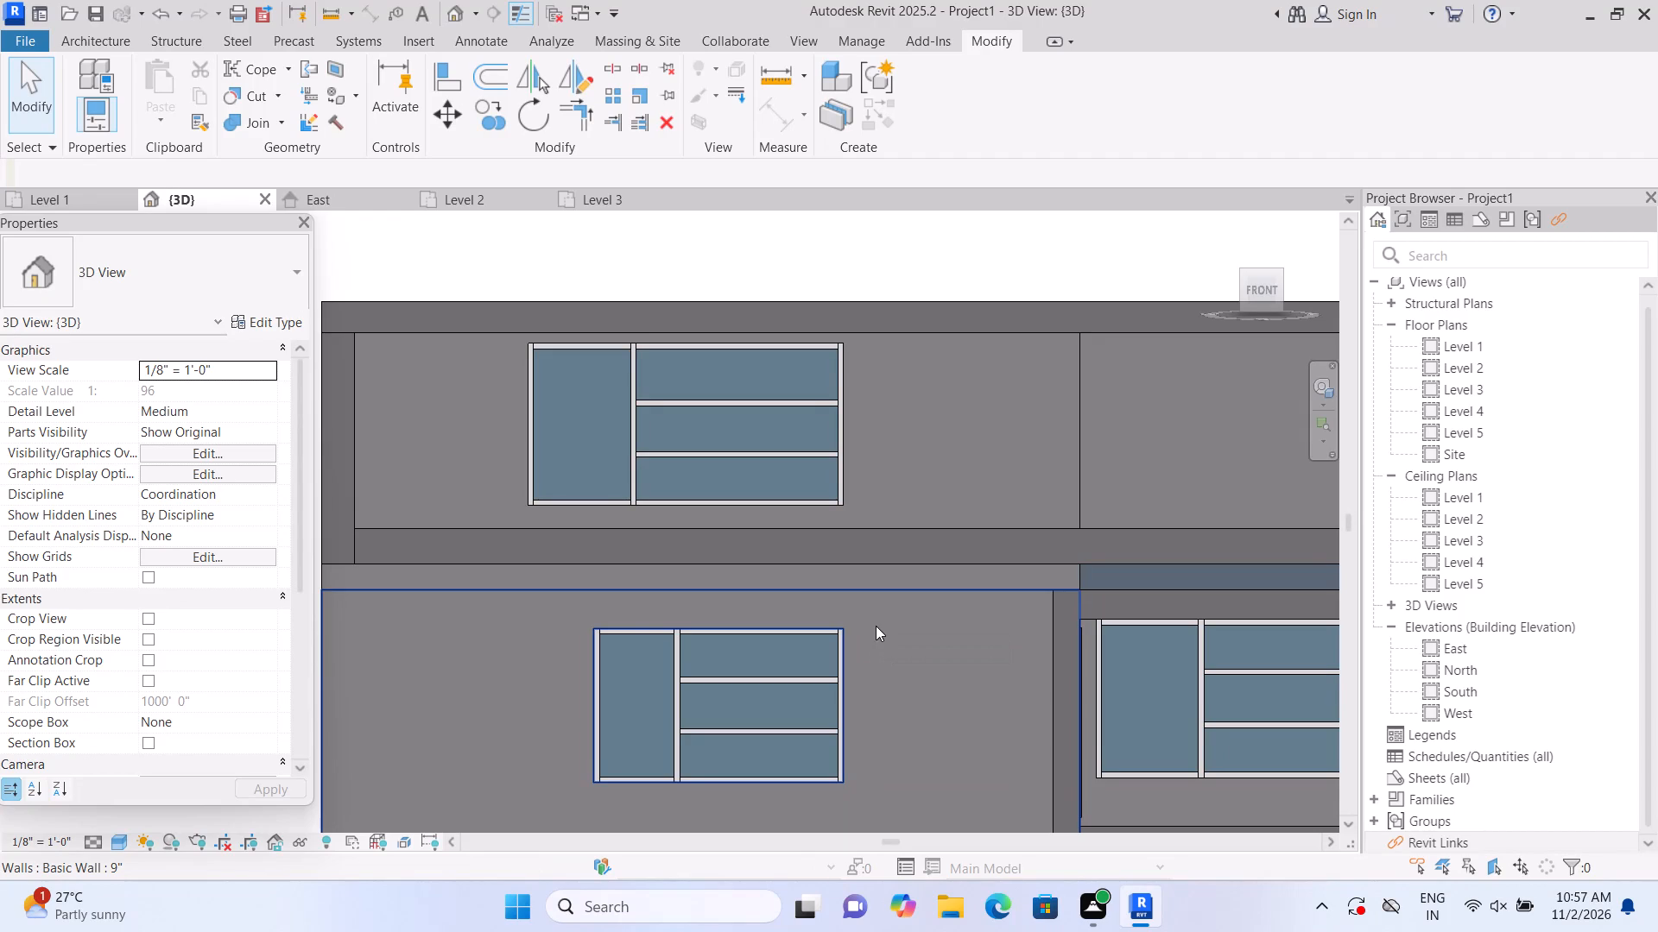
Examine the whole front facade, then the front frames and their corners in the isometric view.
scroll(897, 615, "down", 5)
middle_click_drag(902, 660, 767, 615)
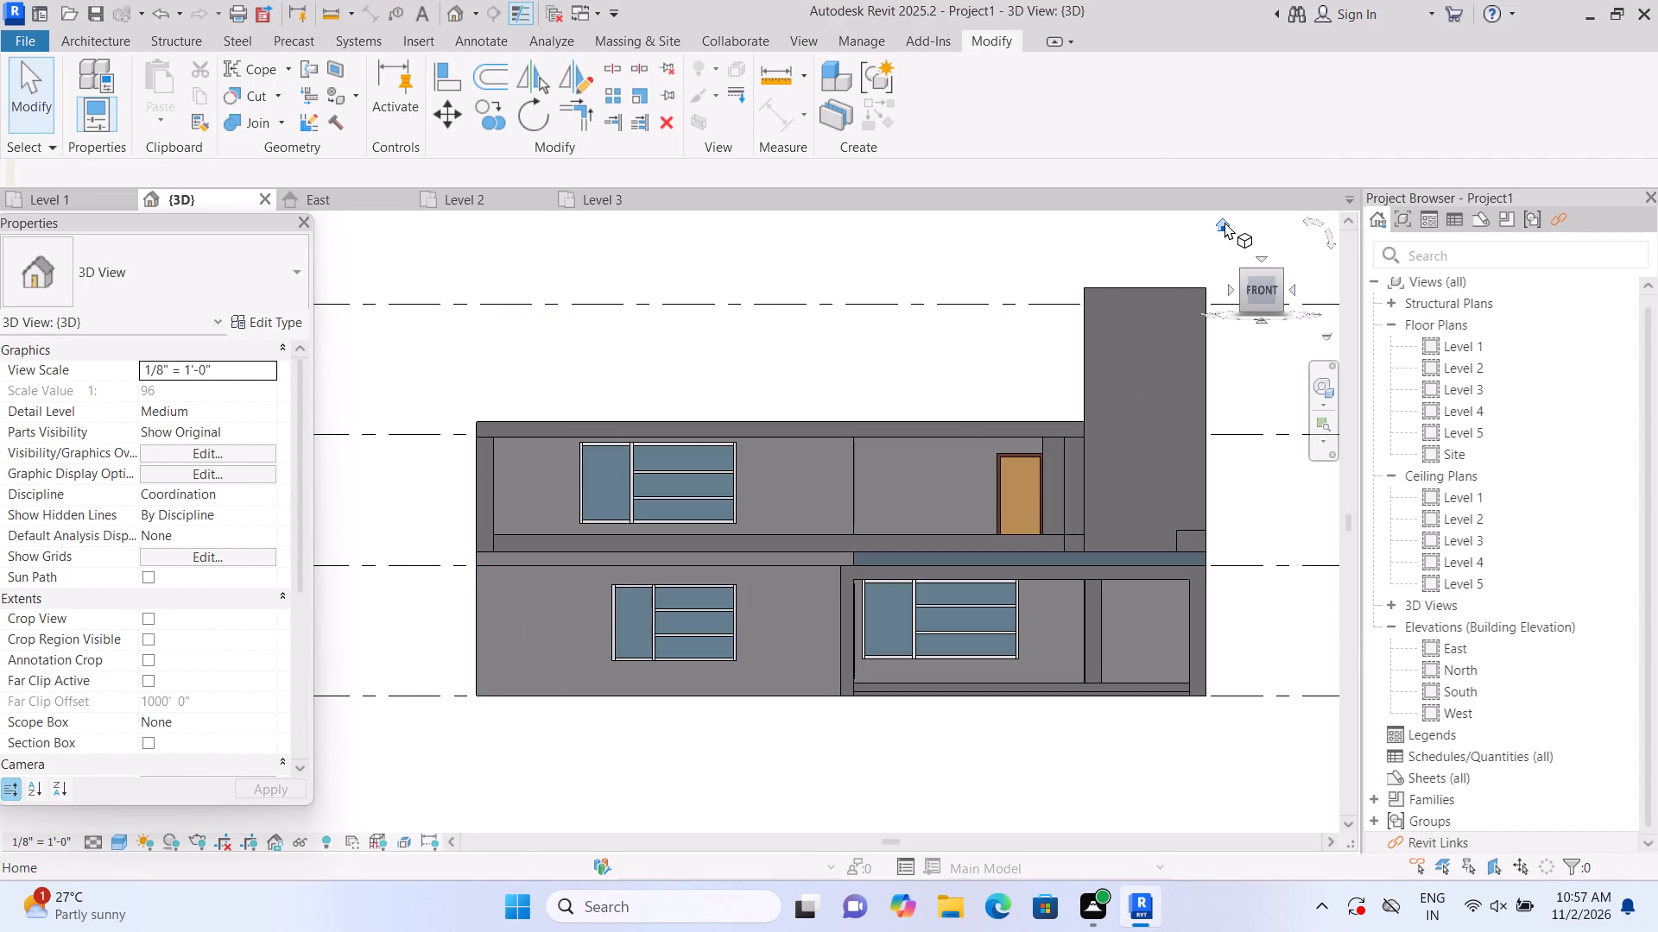
left_click(1225, 222)
scroll(396, 539, "up", 1)
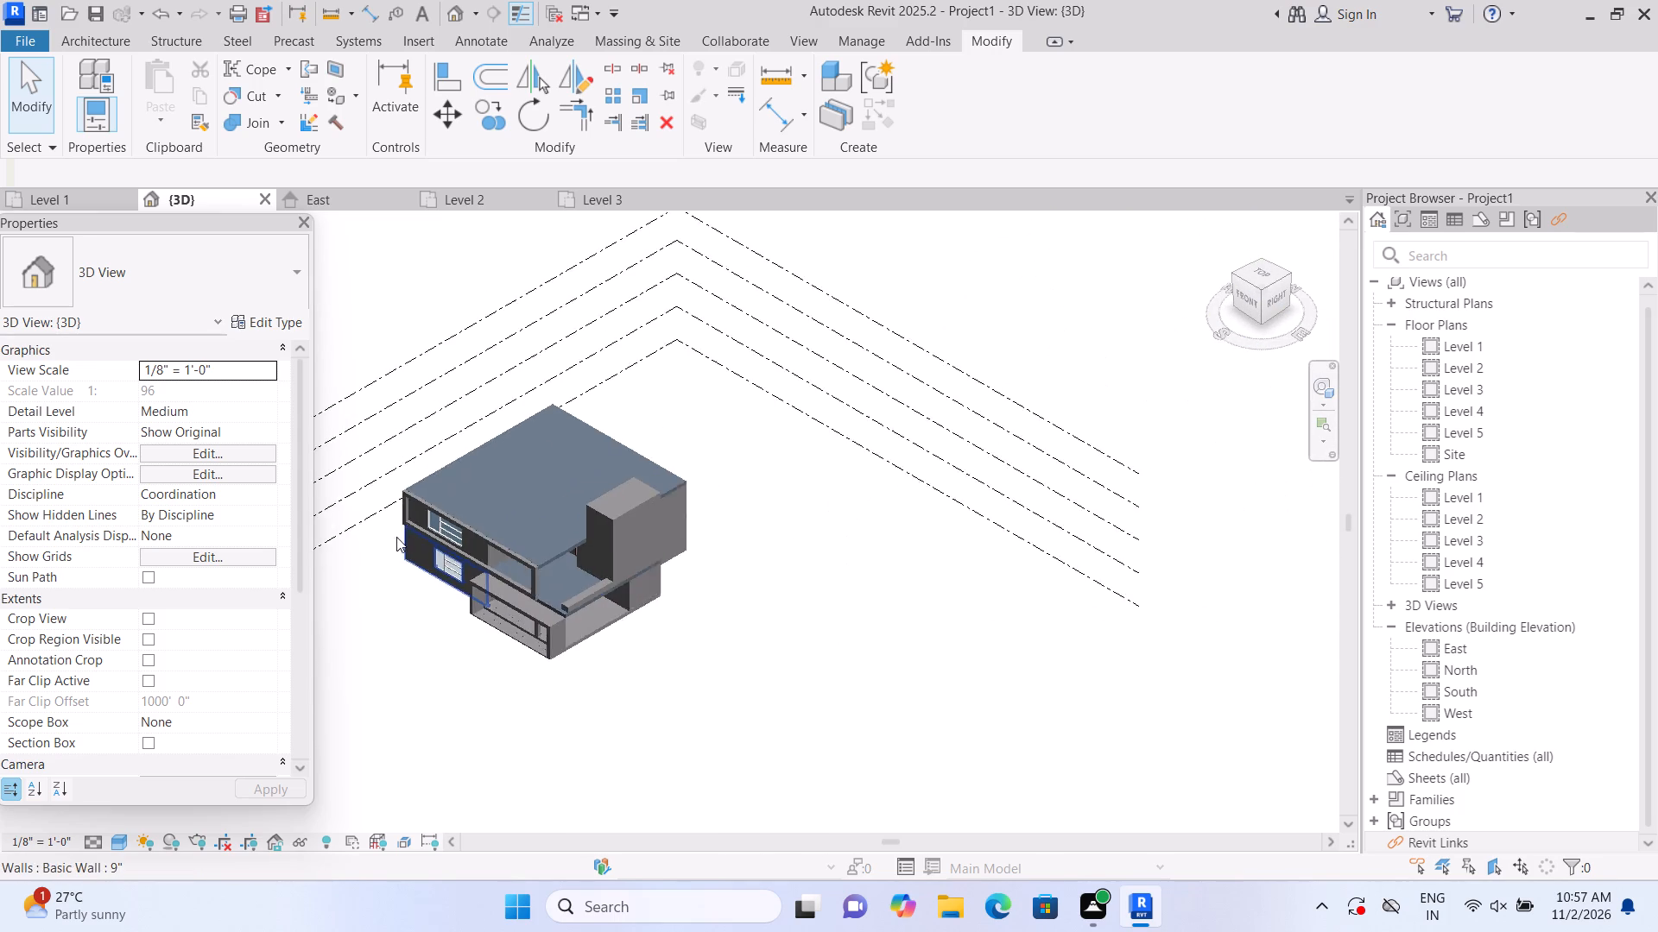
scroll(396, 537, "up", 7)
middle_click_drag(436, 655, 445, 528)
middle_click(445, 528)
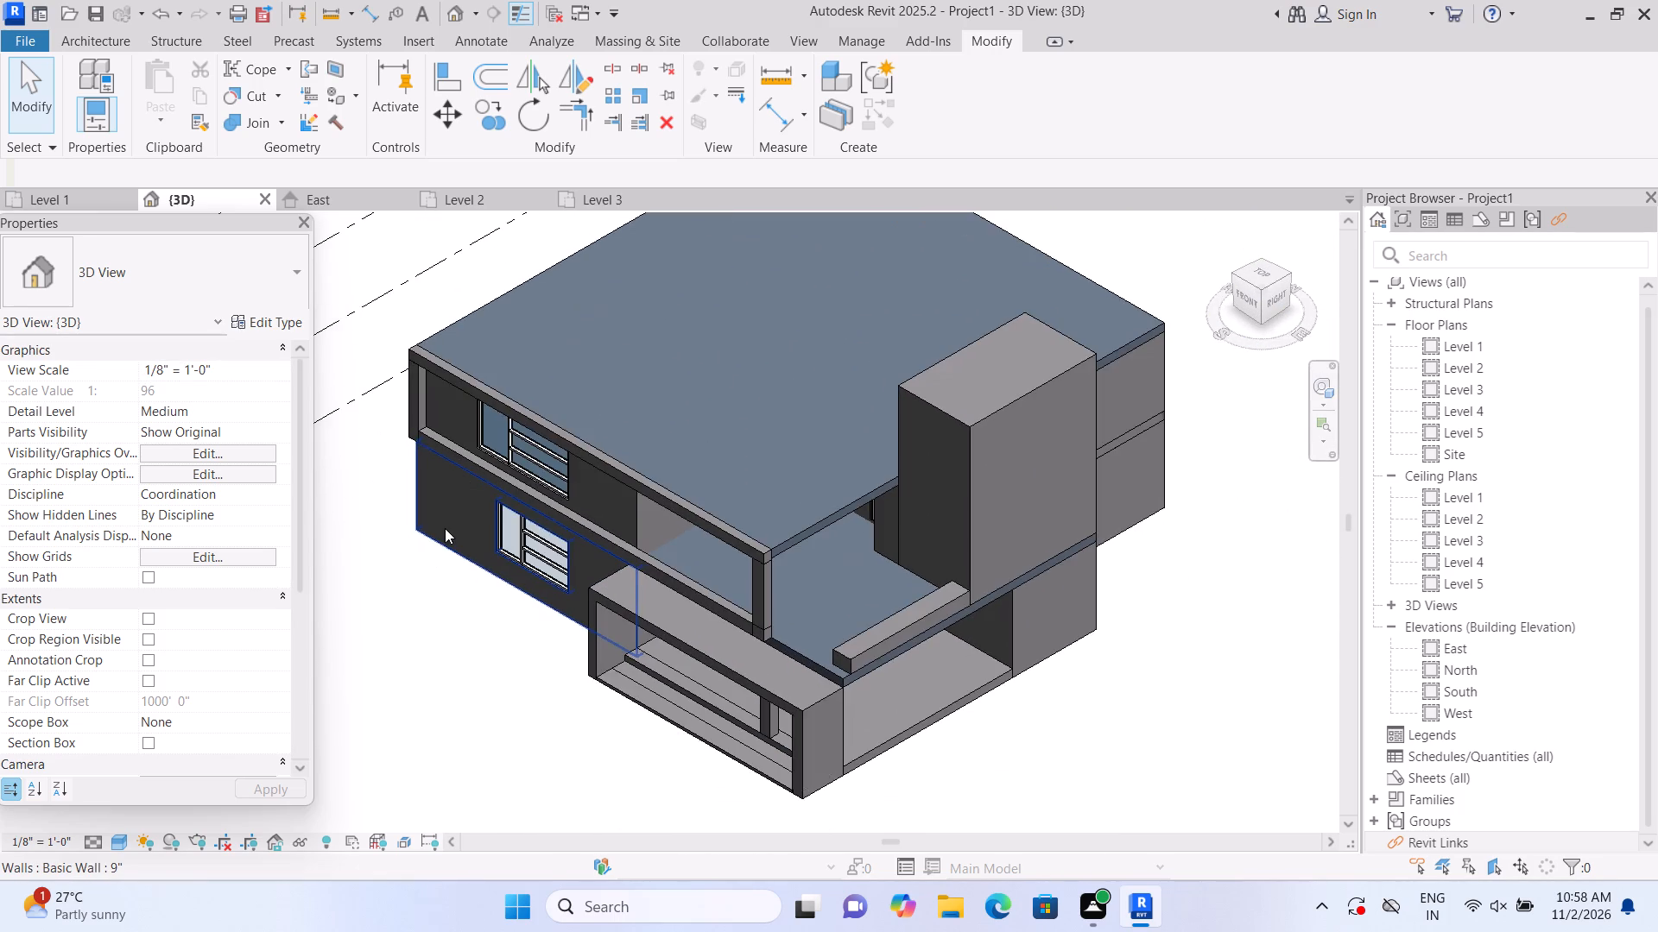
scroll(445, 532, "up", 1)
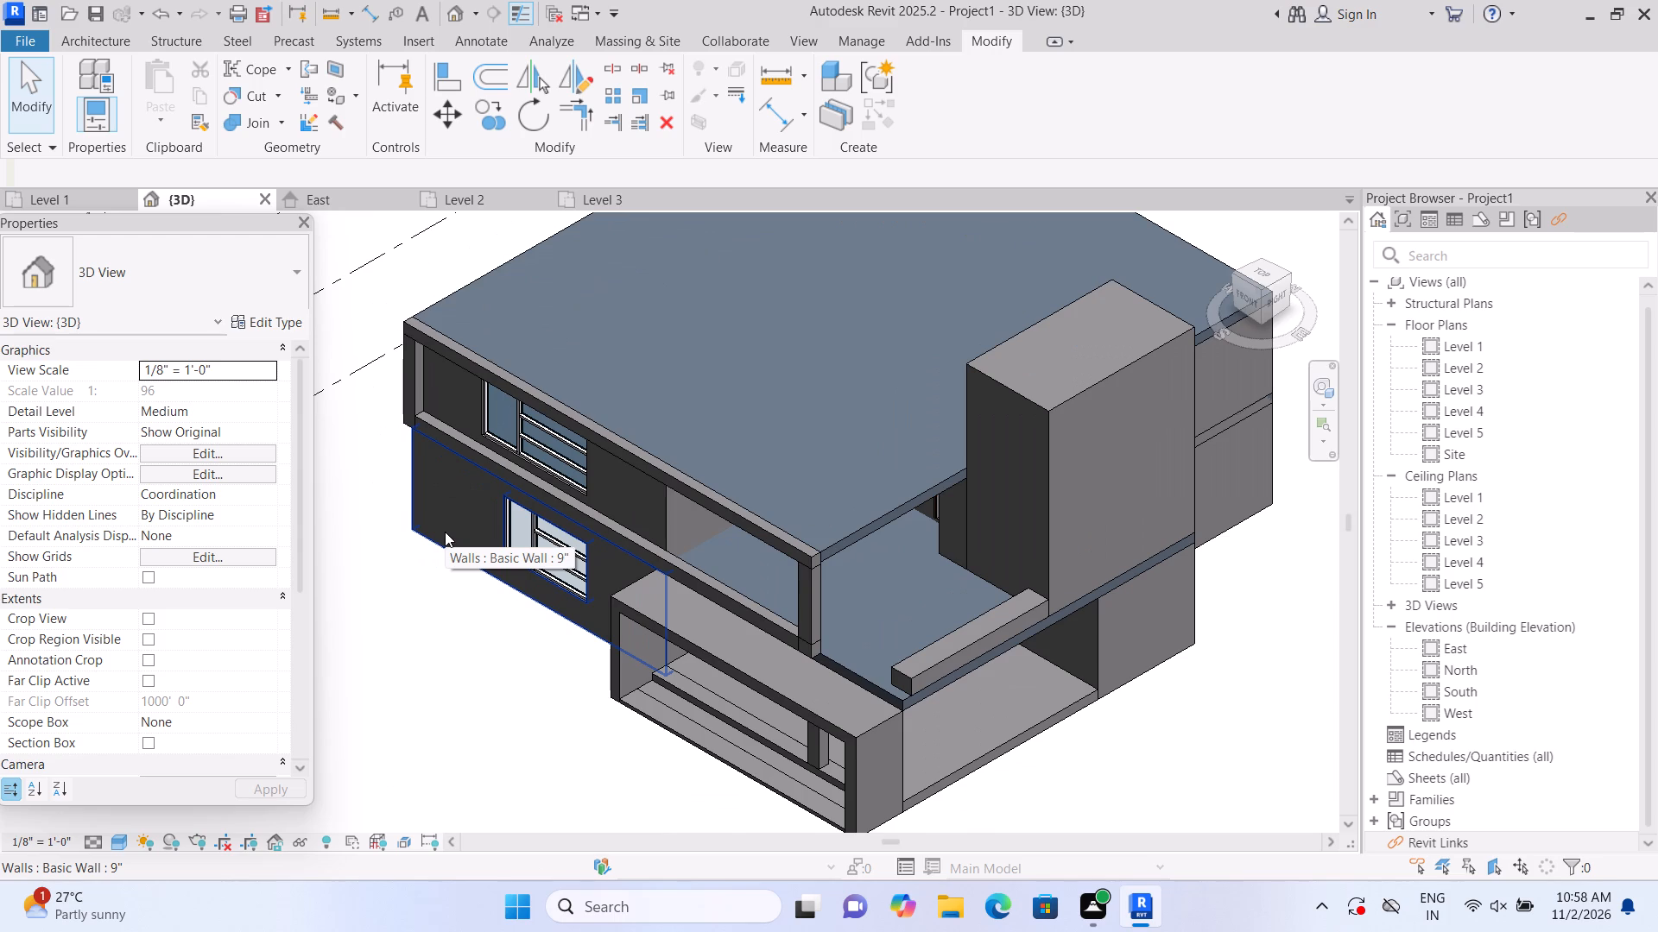
scroll(486, 481, "up", 2)
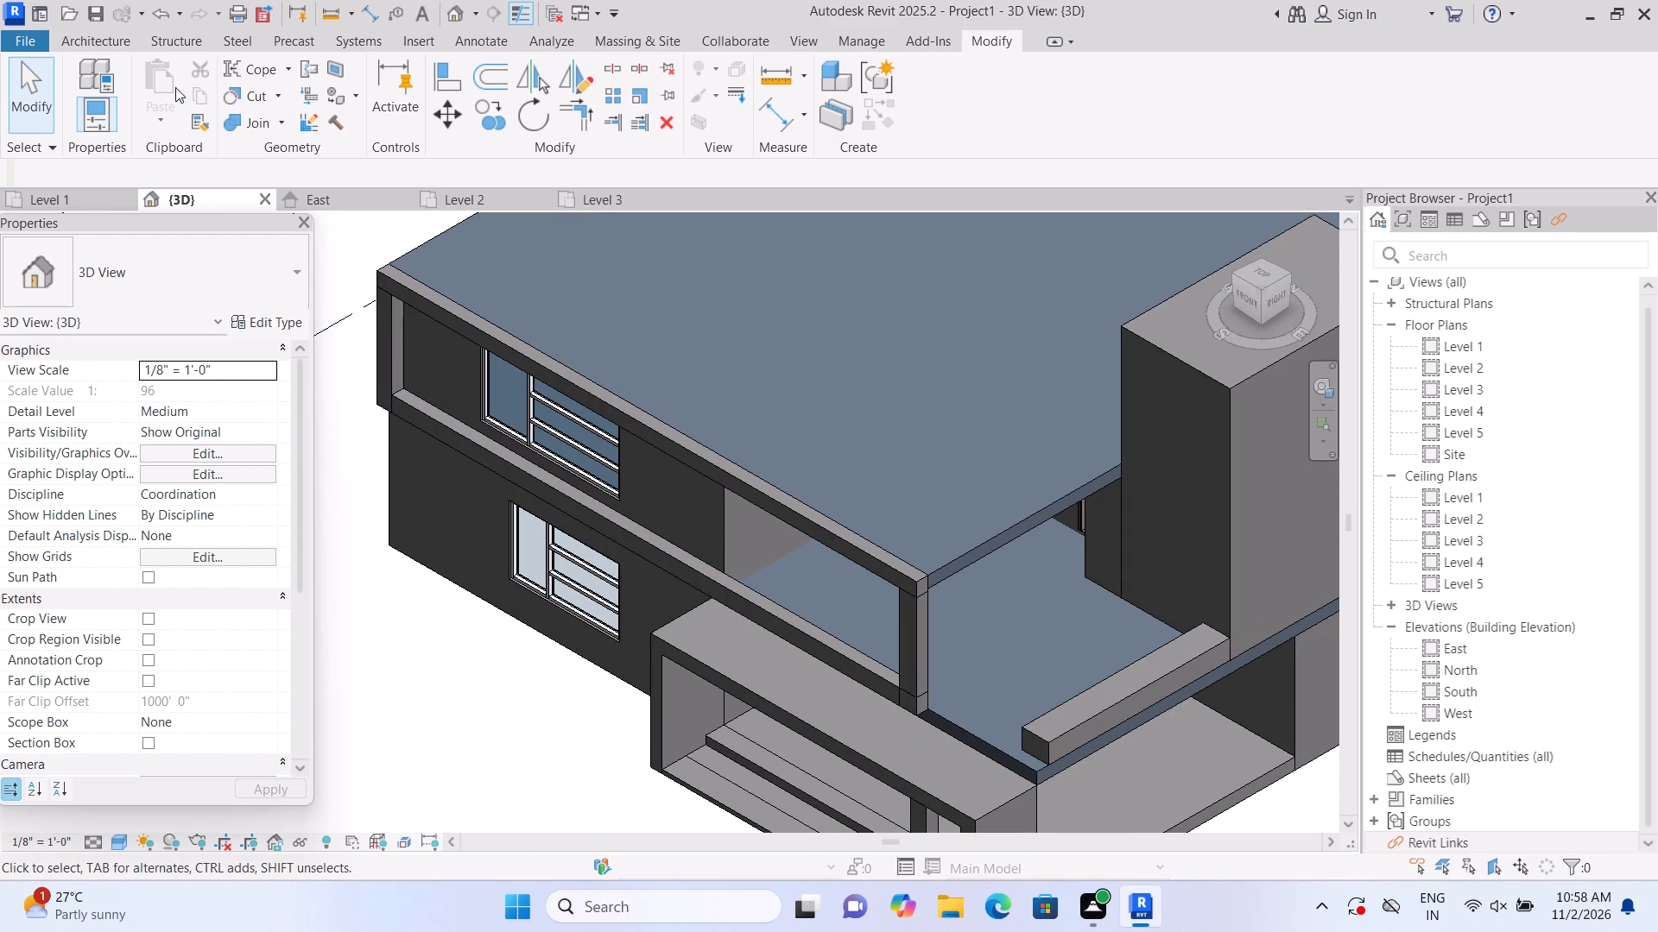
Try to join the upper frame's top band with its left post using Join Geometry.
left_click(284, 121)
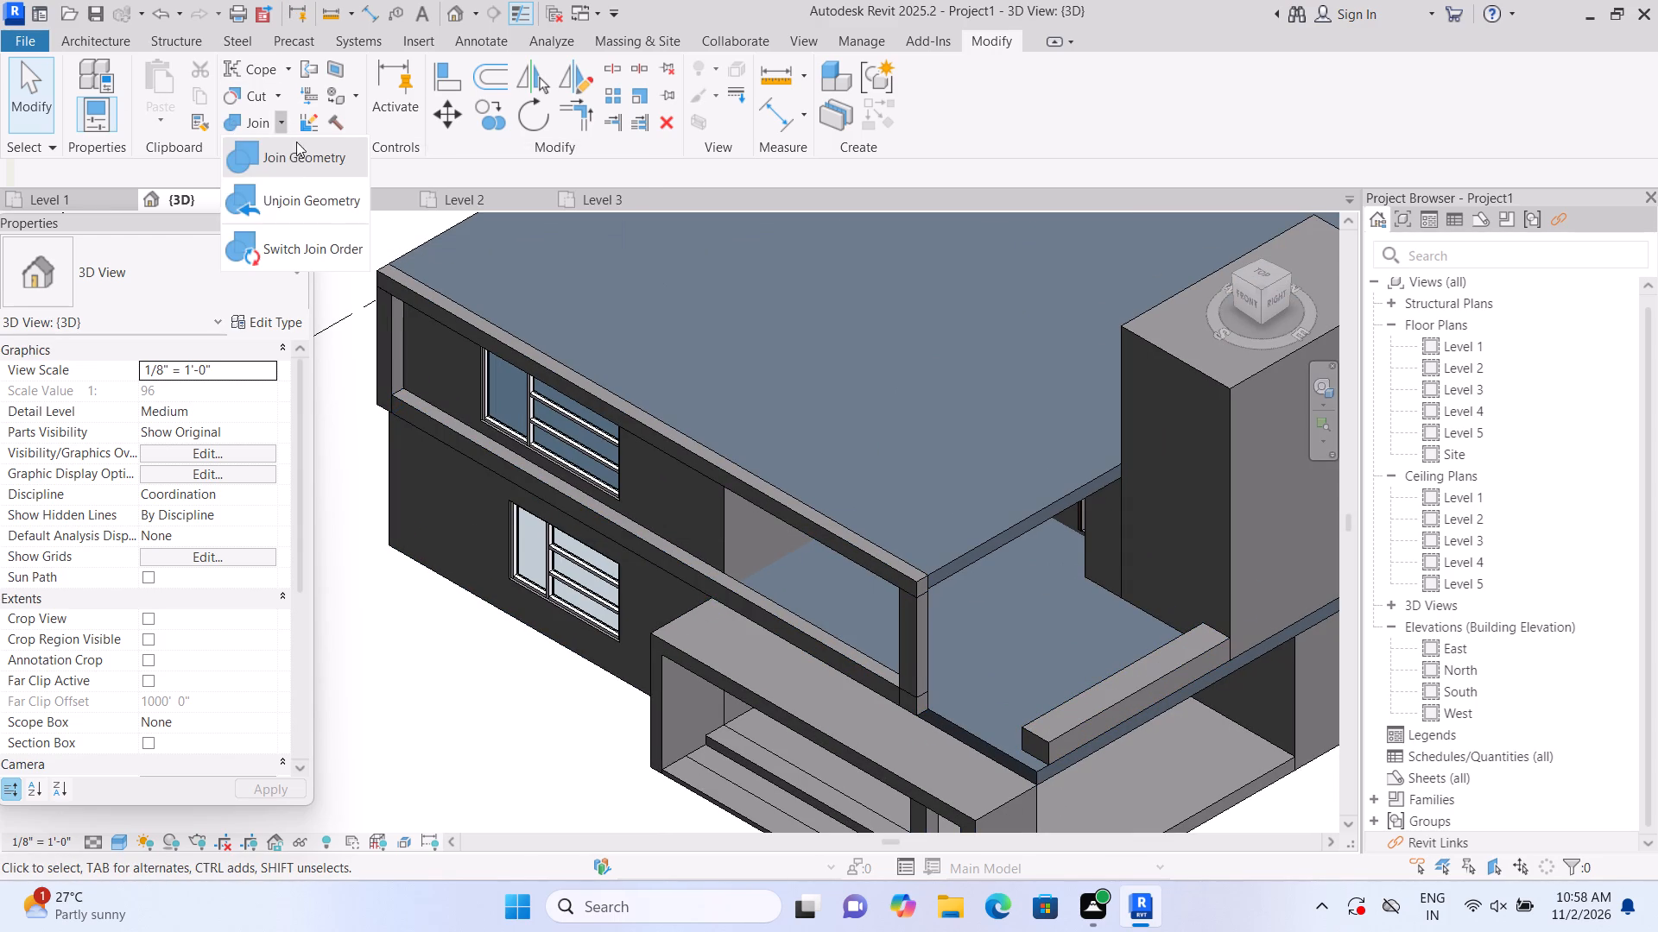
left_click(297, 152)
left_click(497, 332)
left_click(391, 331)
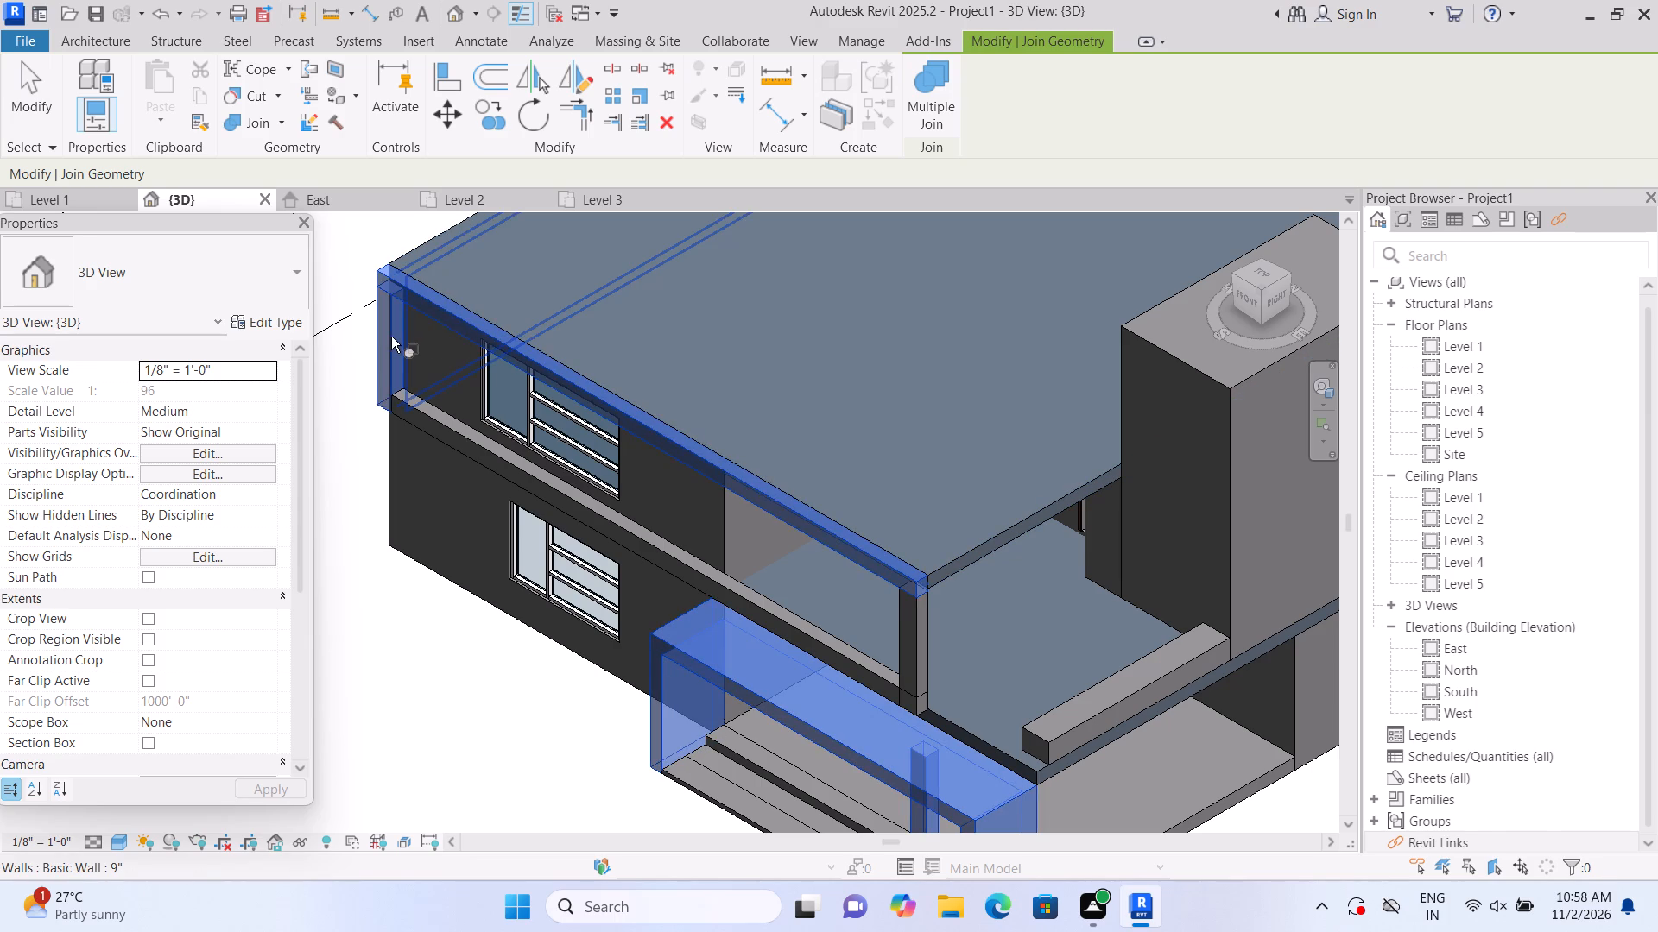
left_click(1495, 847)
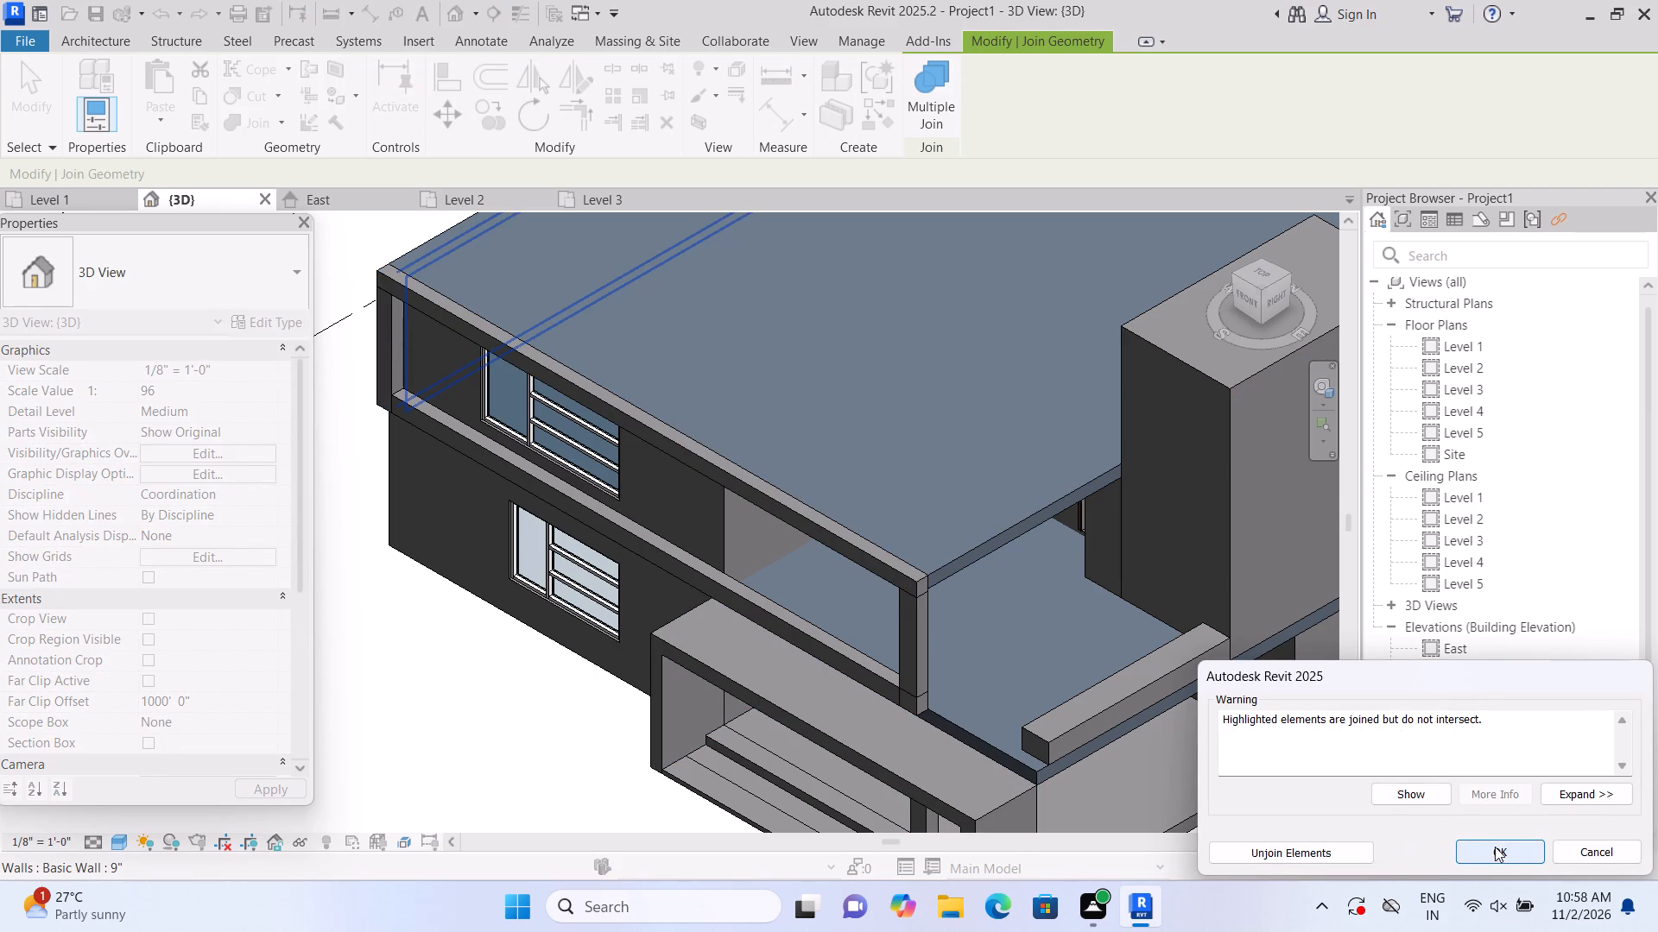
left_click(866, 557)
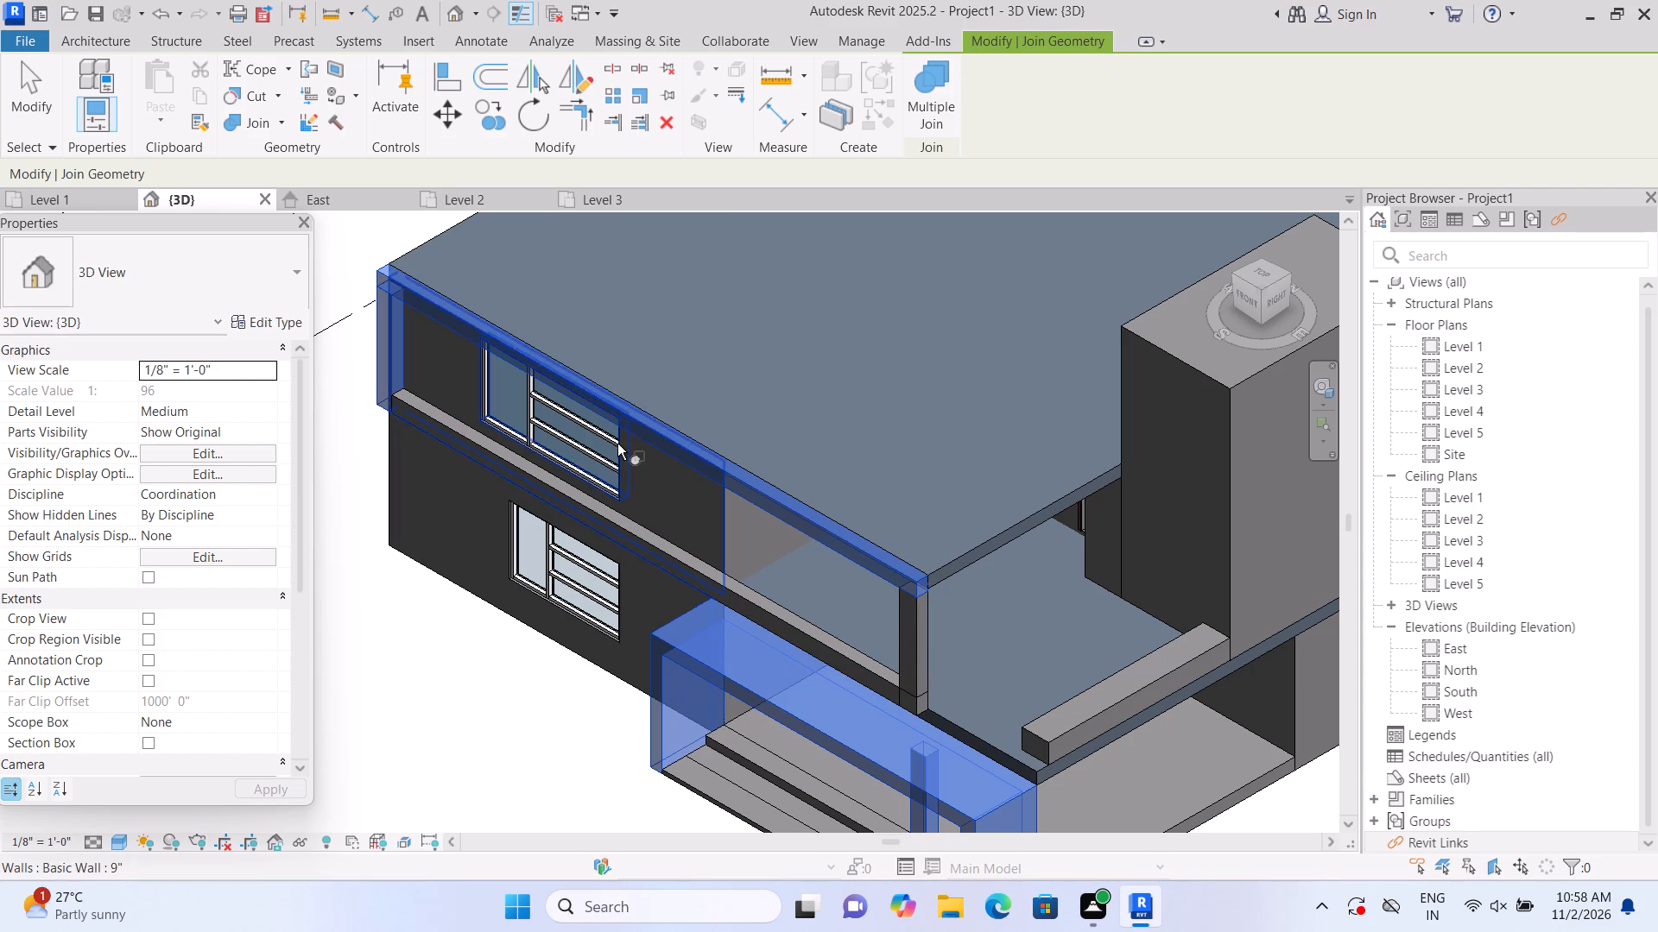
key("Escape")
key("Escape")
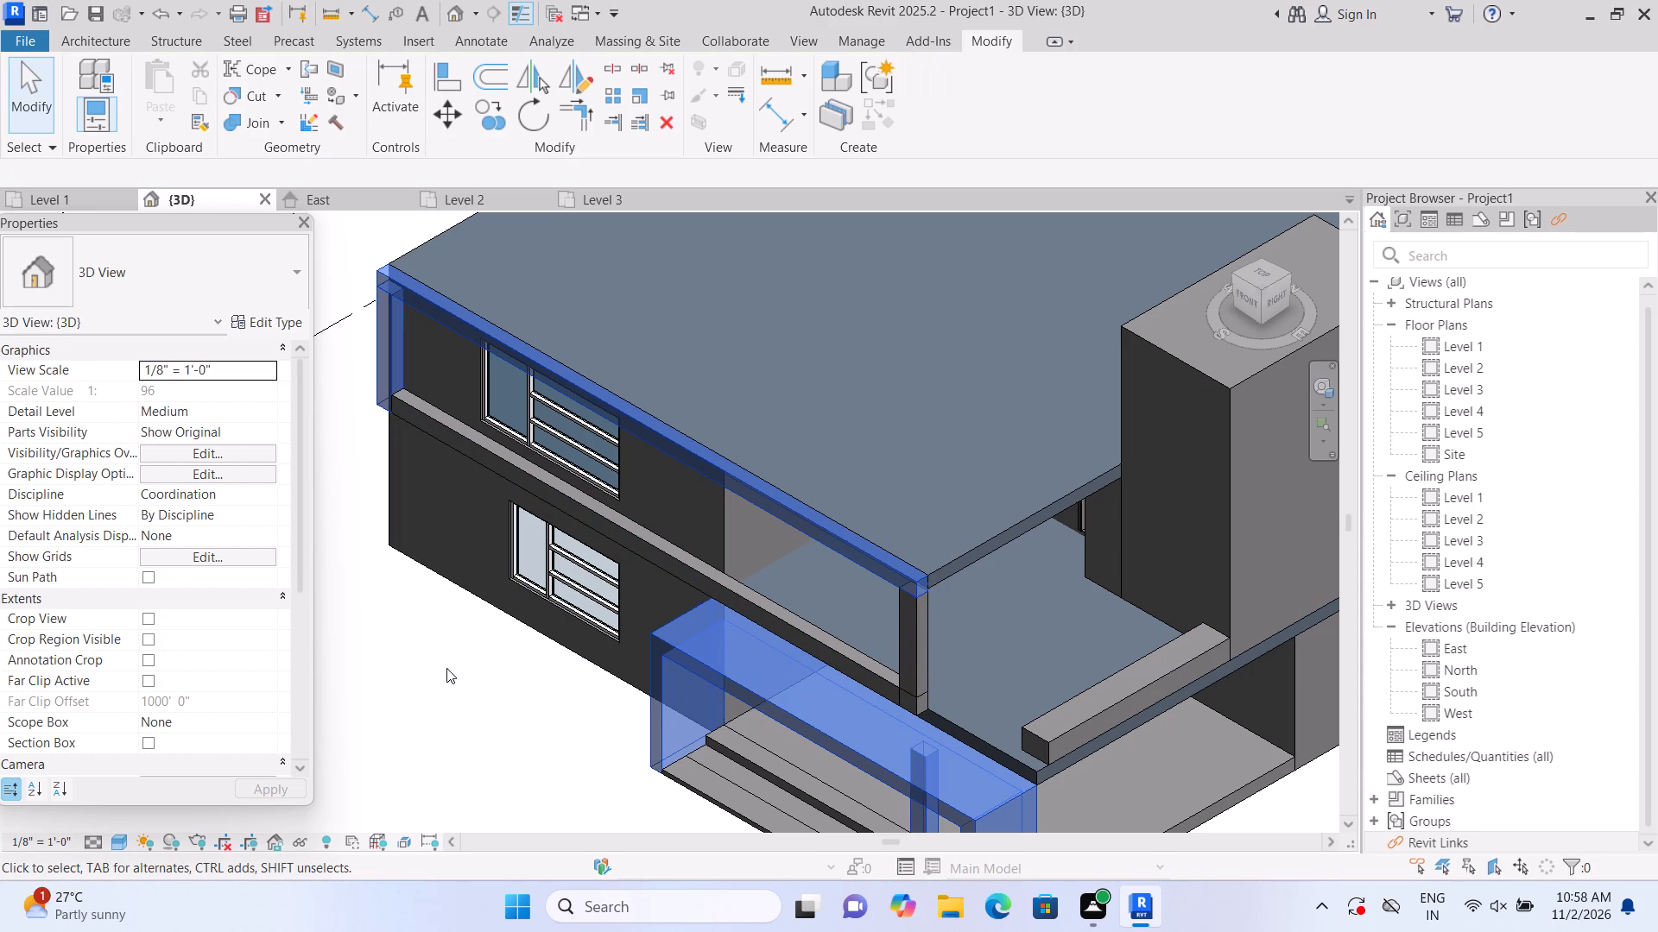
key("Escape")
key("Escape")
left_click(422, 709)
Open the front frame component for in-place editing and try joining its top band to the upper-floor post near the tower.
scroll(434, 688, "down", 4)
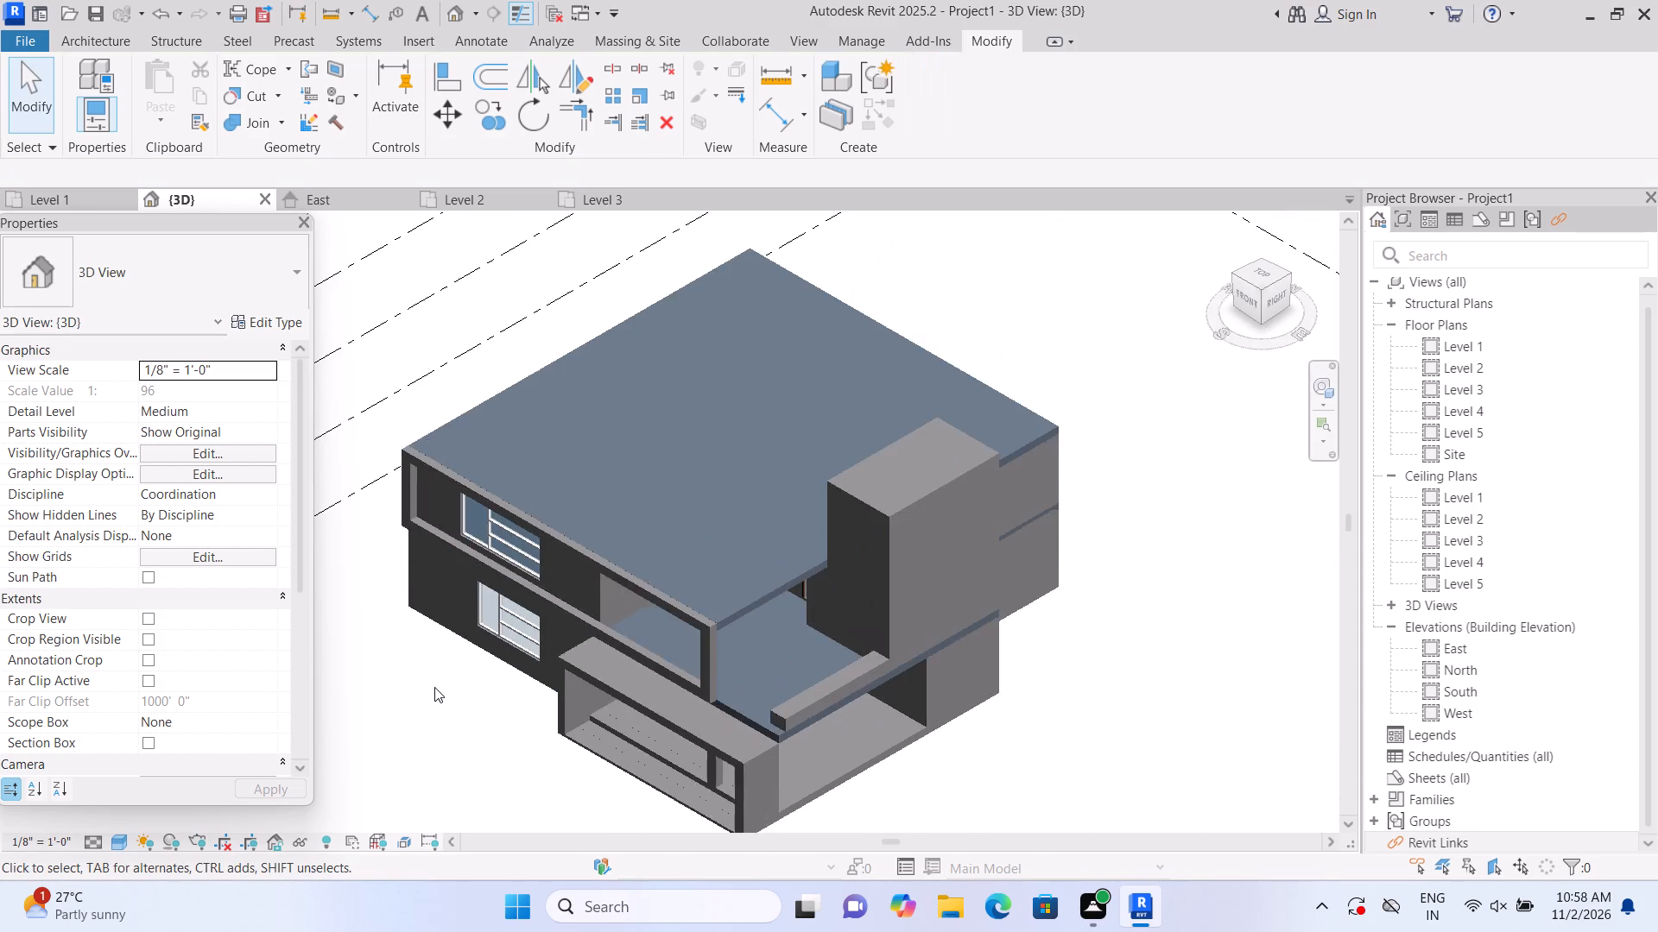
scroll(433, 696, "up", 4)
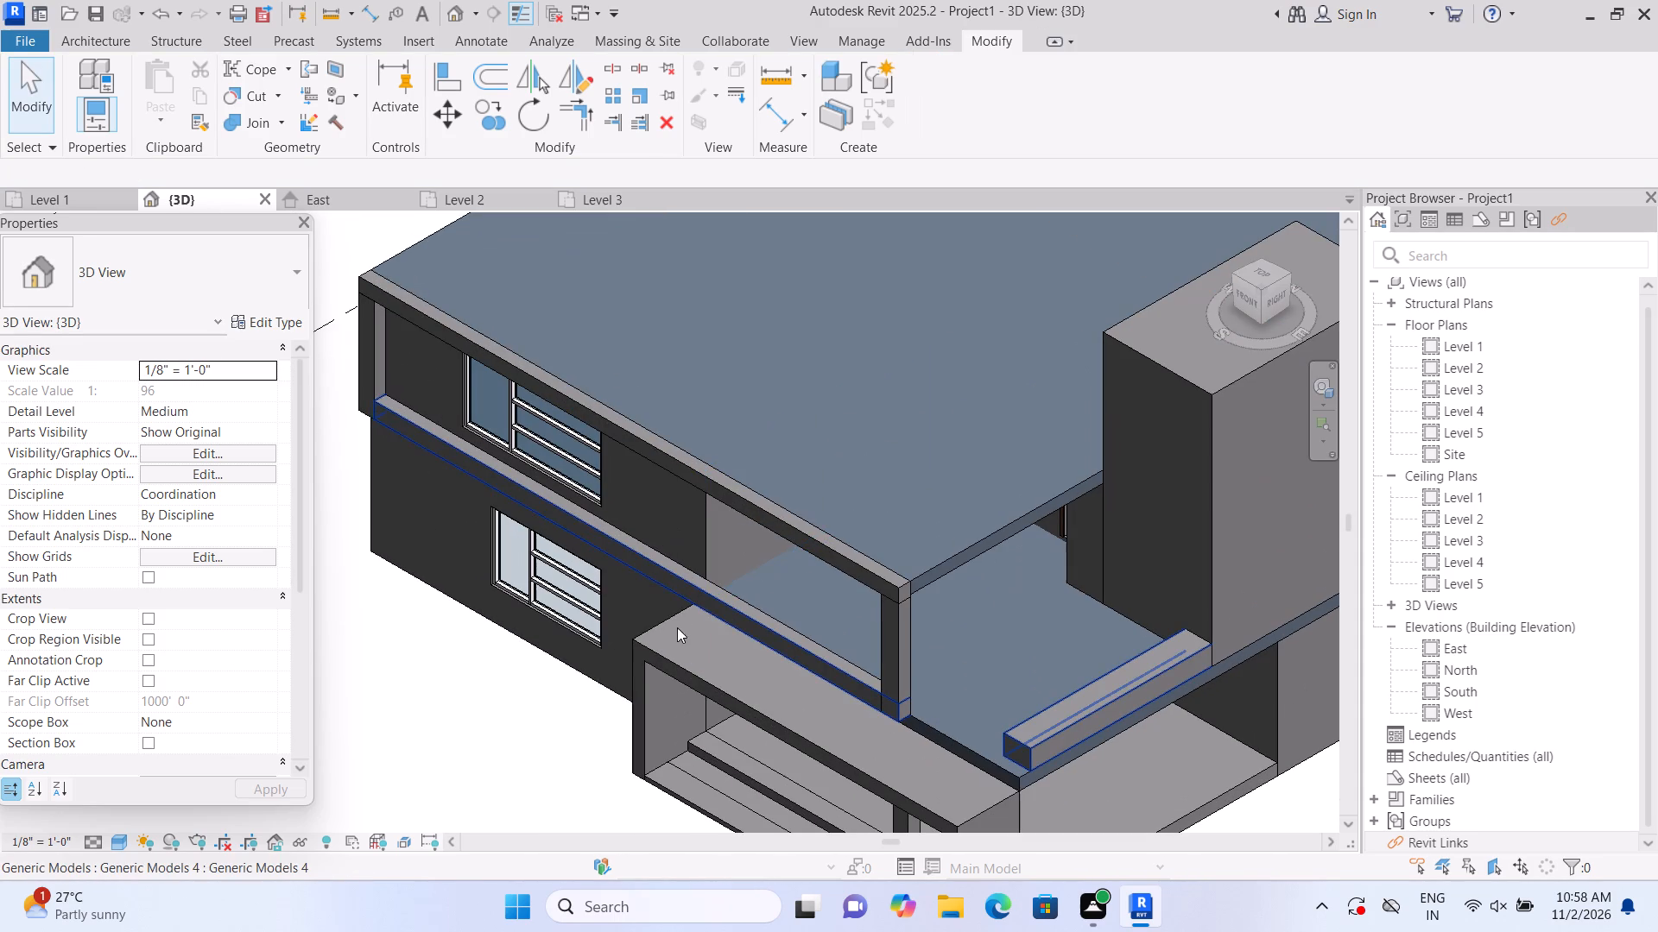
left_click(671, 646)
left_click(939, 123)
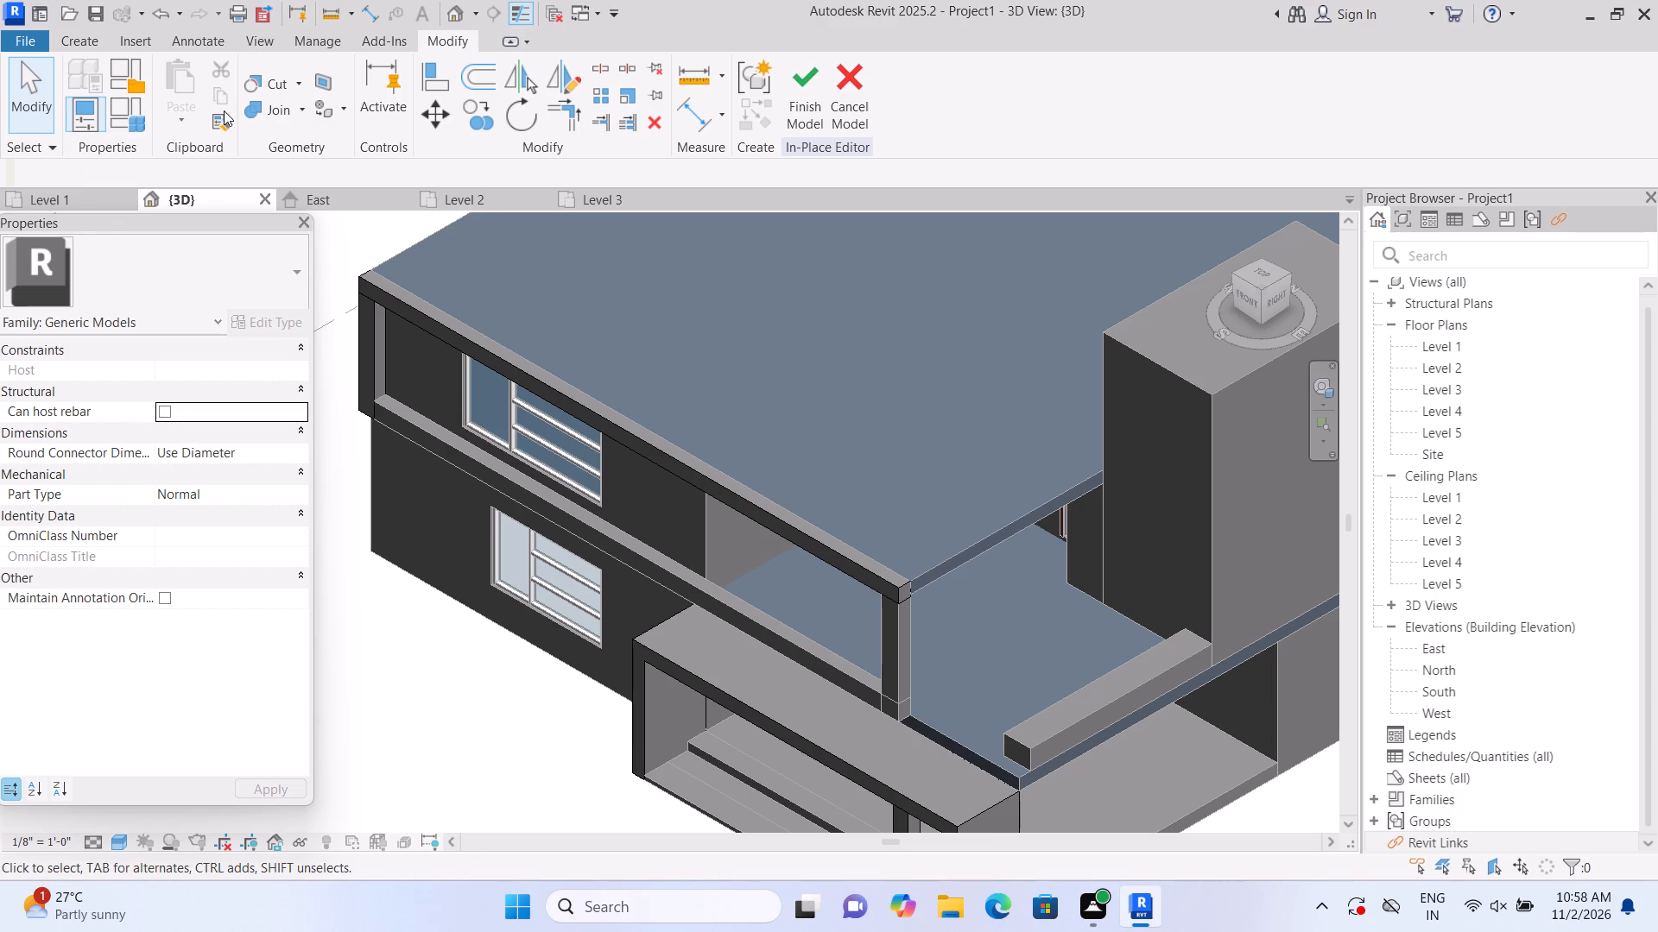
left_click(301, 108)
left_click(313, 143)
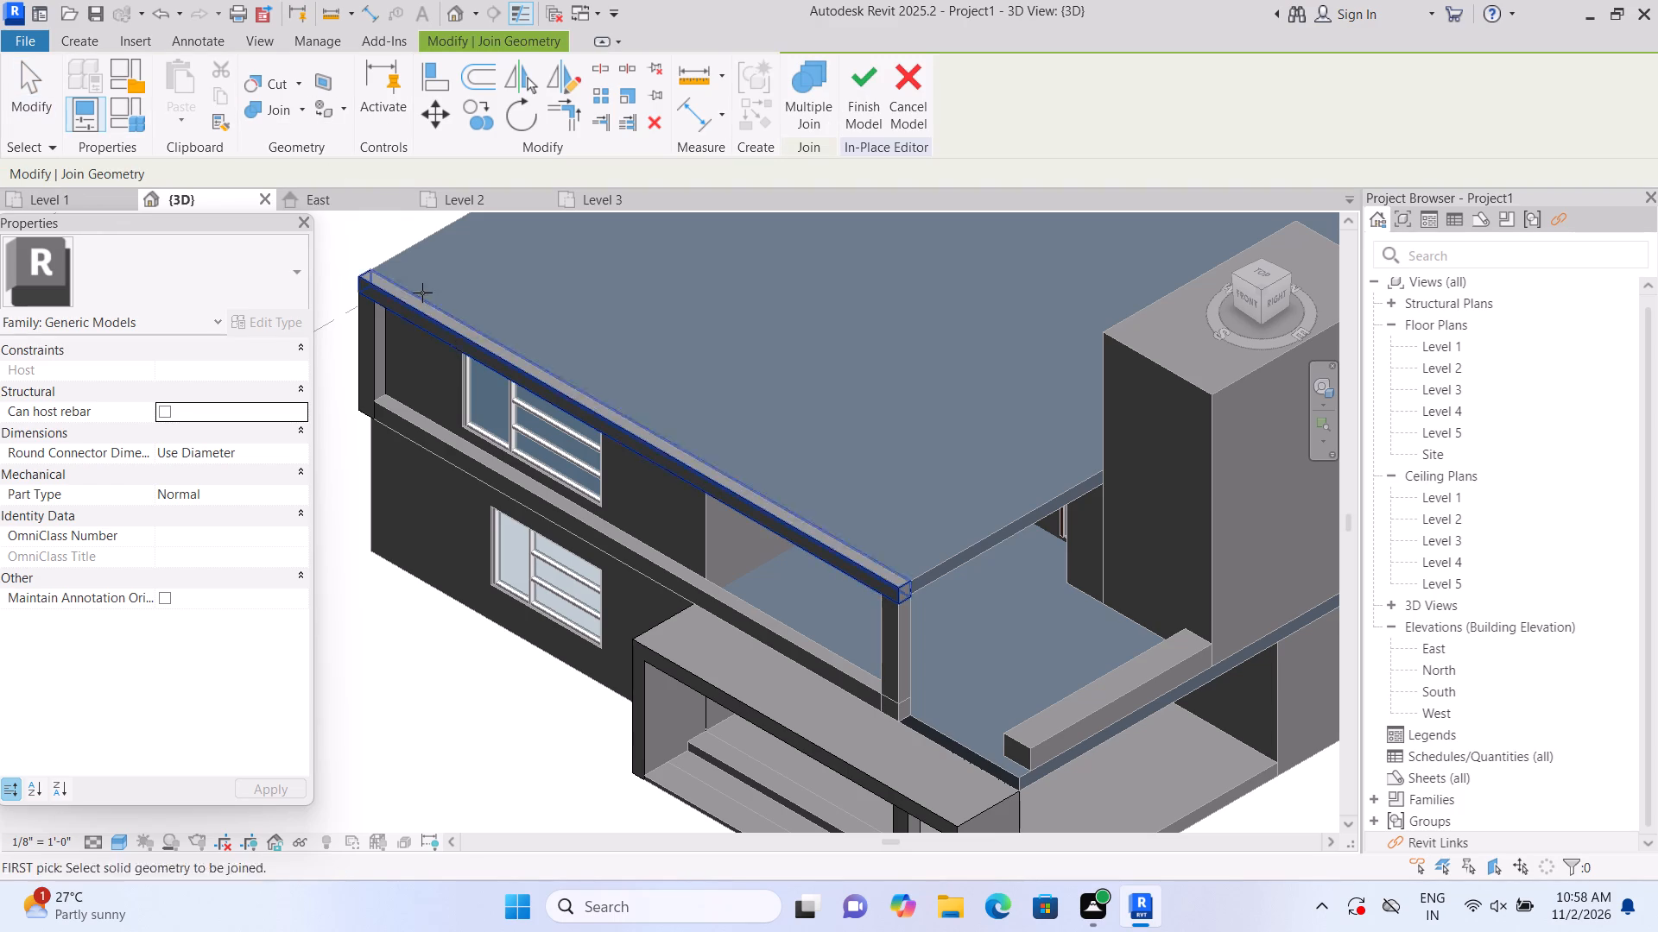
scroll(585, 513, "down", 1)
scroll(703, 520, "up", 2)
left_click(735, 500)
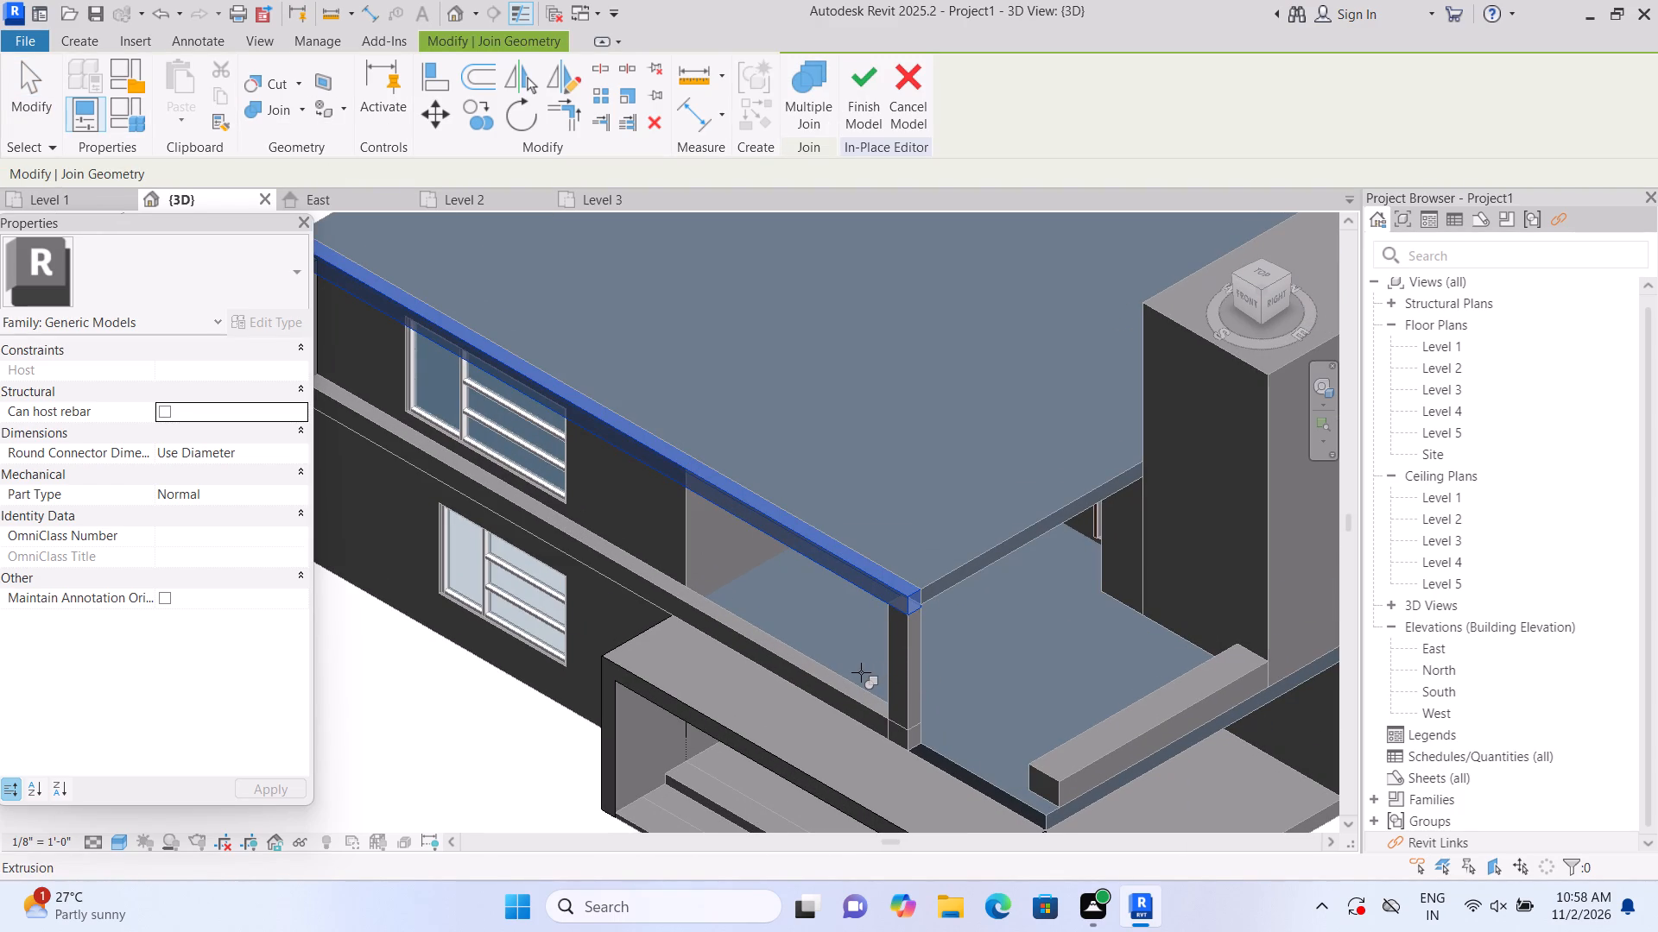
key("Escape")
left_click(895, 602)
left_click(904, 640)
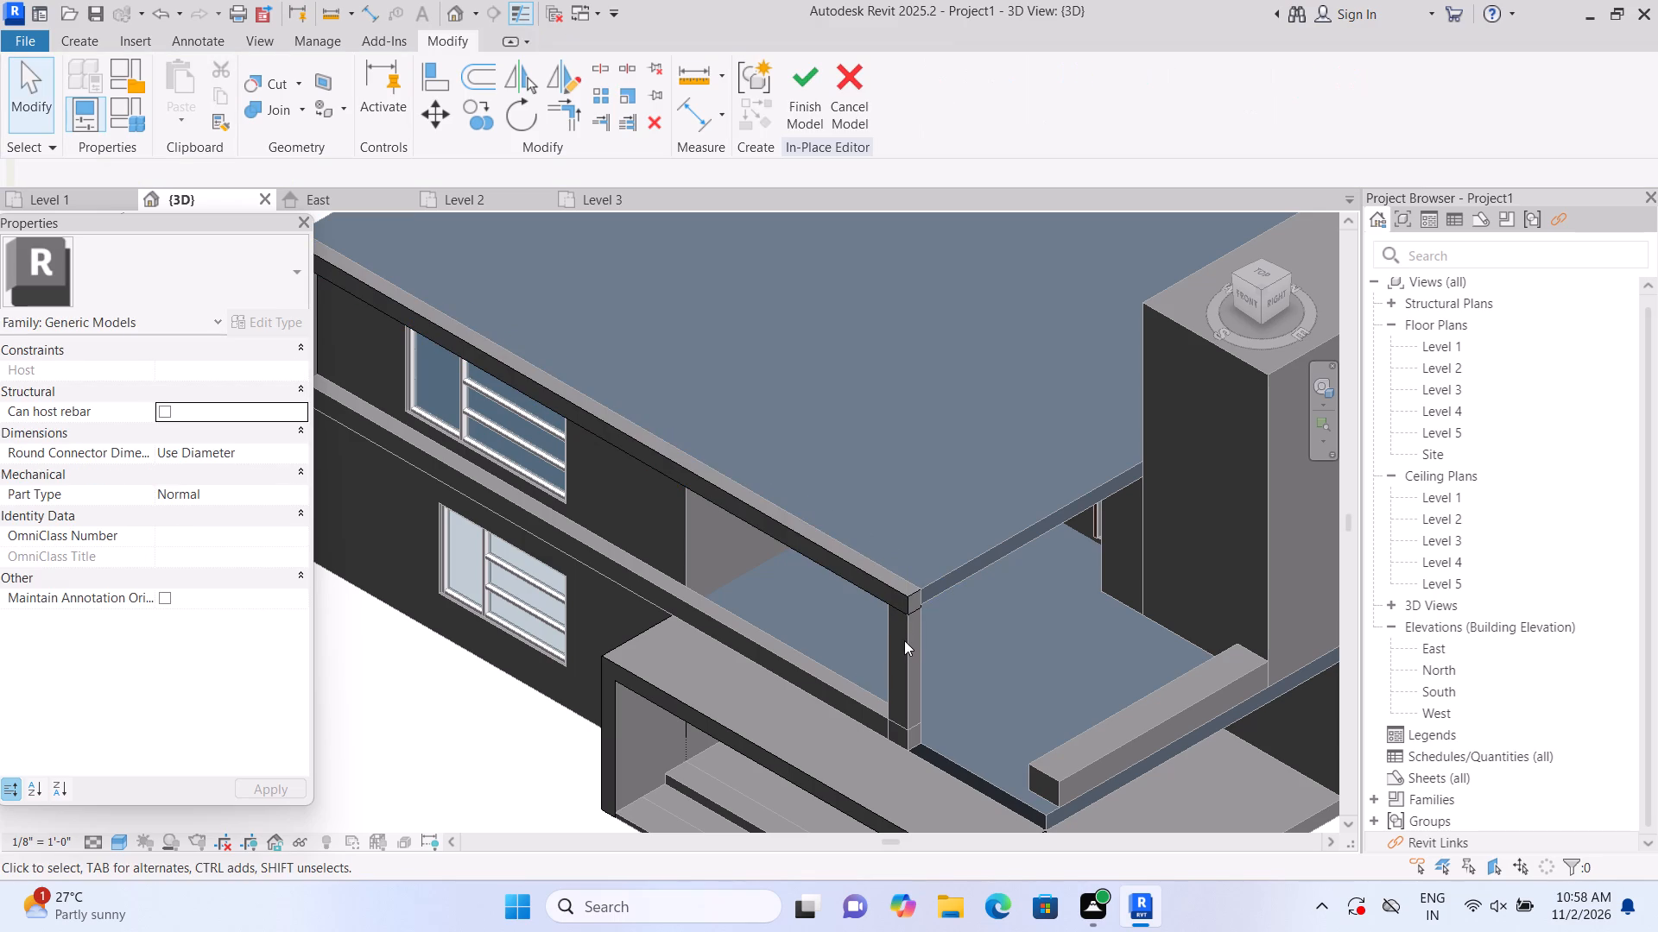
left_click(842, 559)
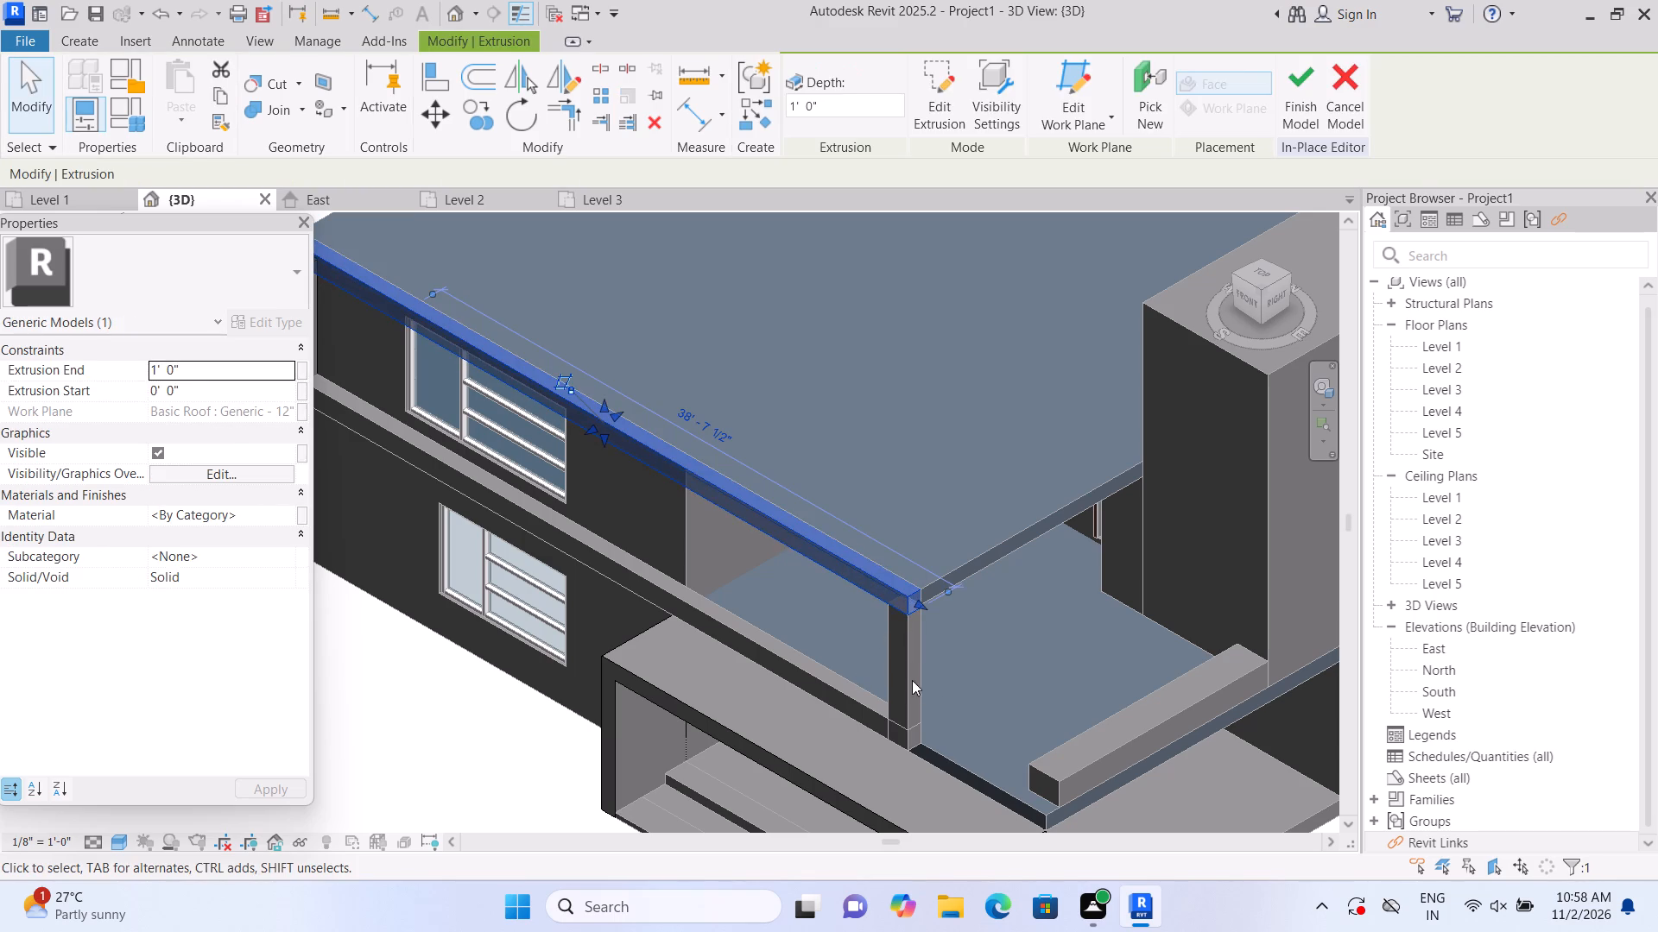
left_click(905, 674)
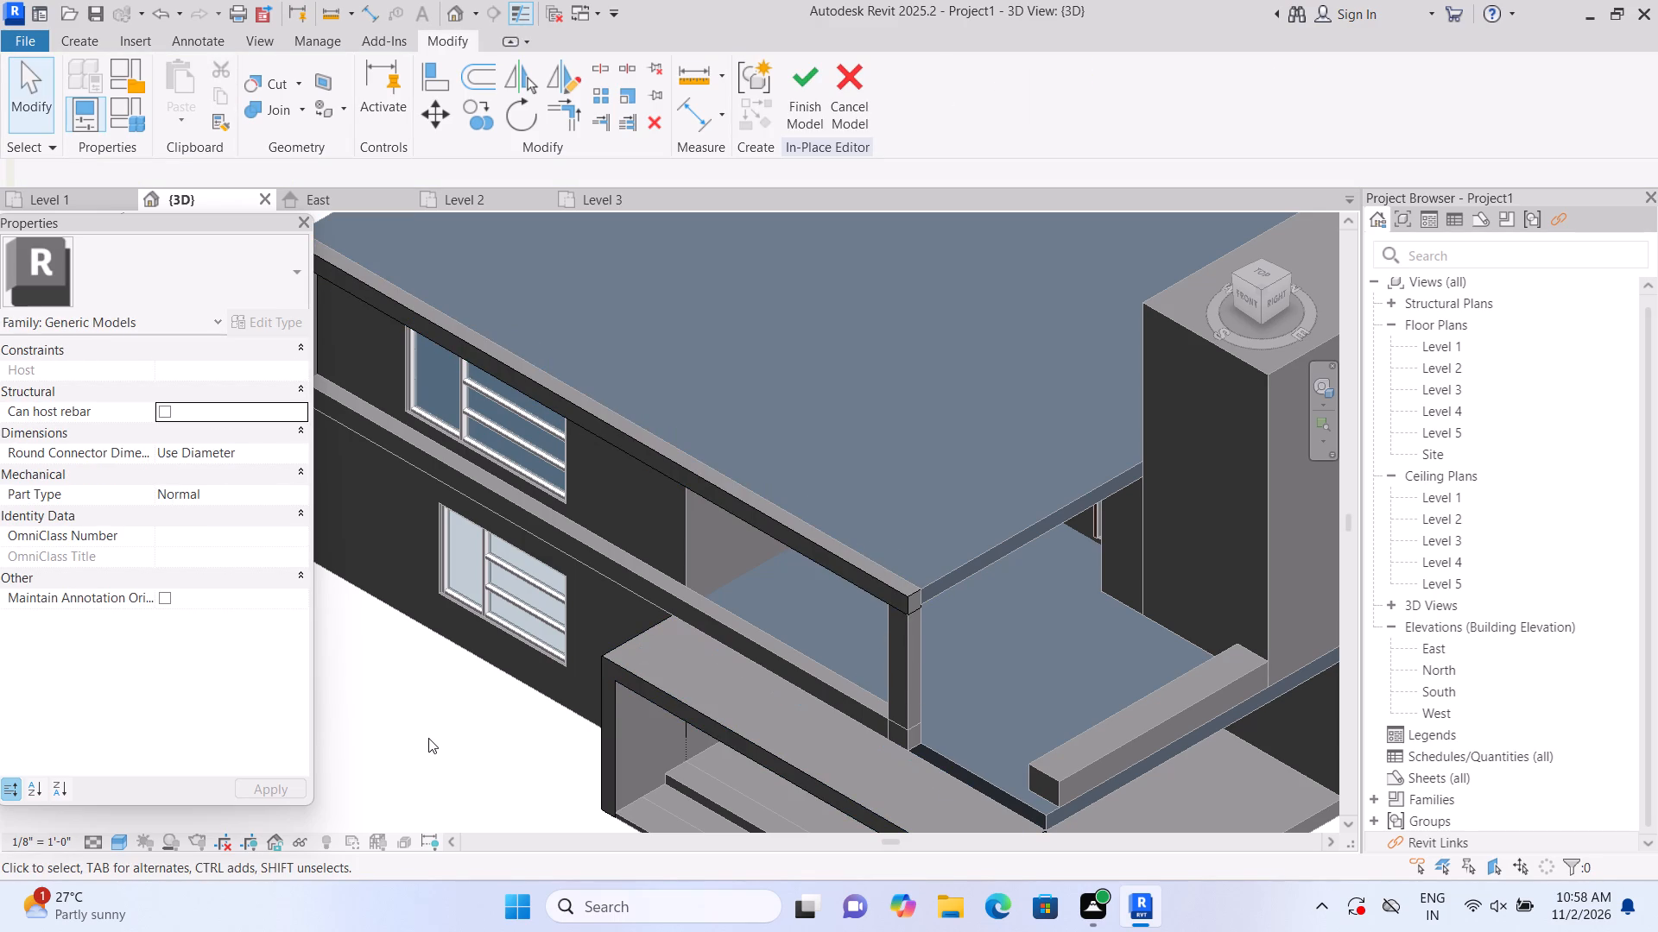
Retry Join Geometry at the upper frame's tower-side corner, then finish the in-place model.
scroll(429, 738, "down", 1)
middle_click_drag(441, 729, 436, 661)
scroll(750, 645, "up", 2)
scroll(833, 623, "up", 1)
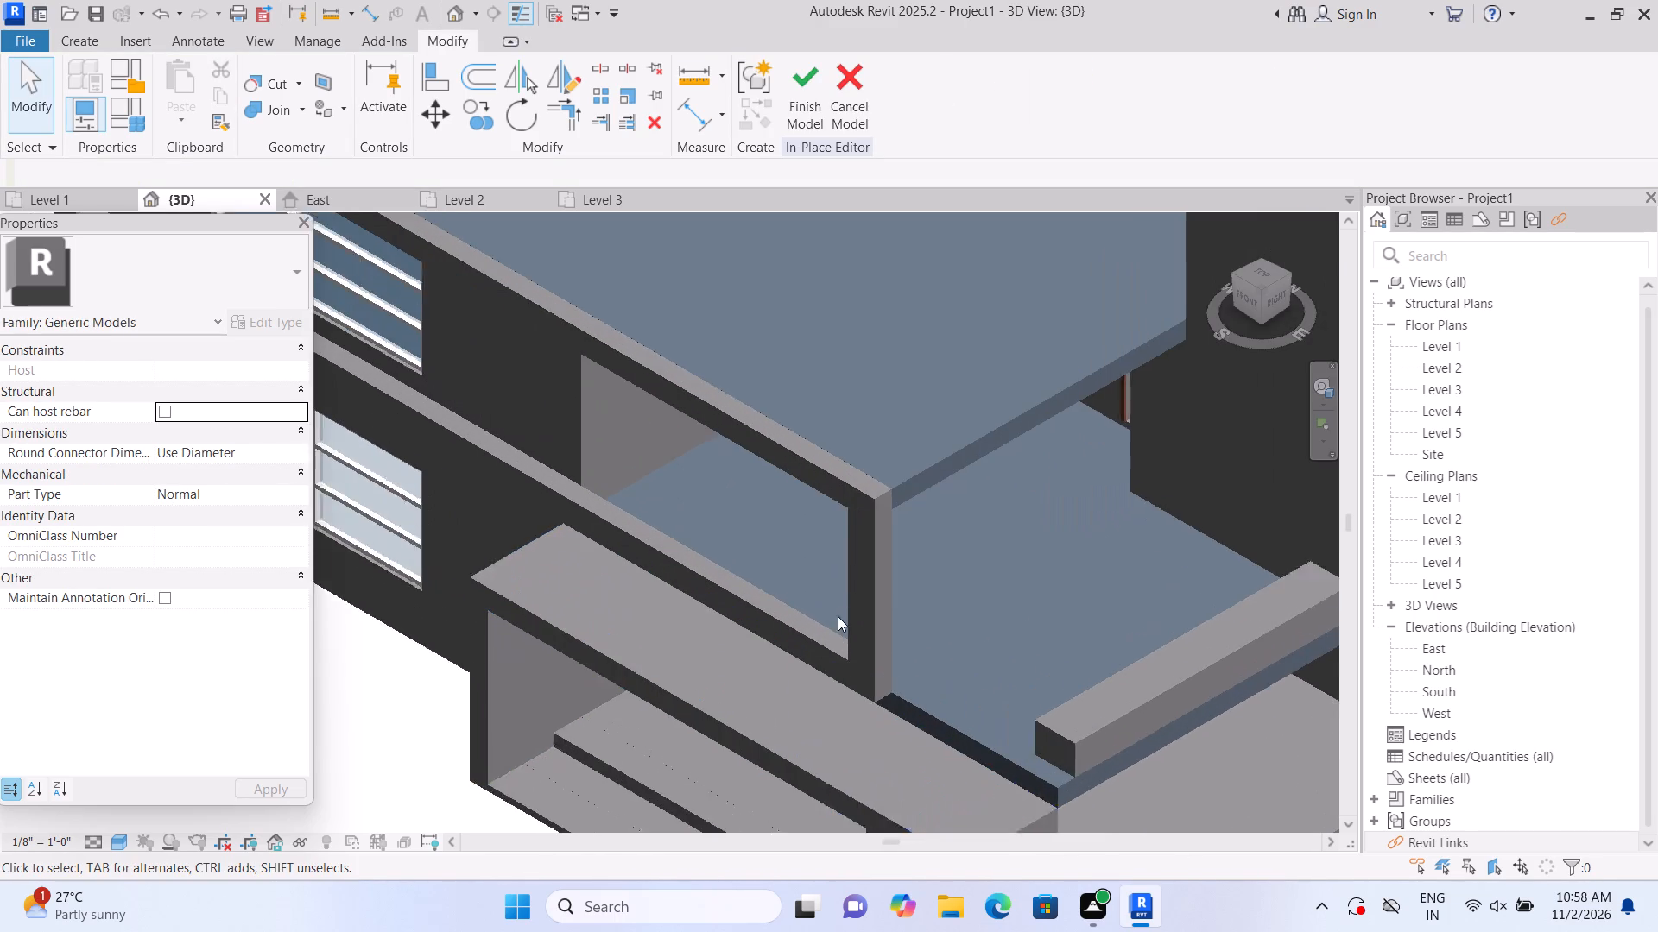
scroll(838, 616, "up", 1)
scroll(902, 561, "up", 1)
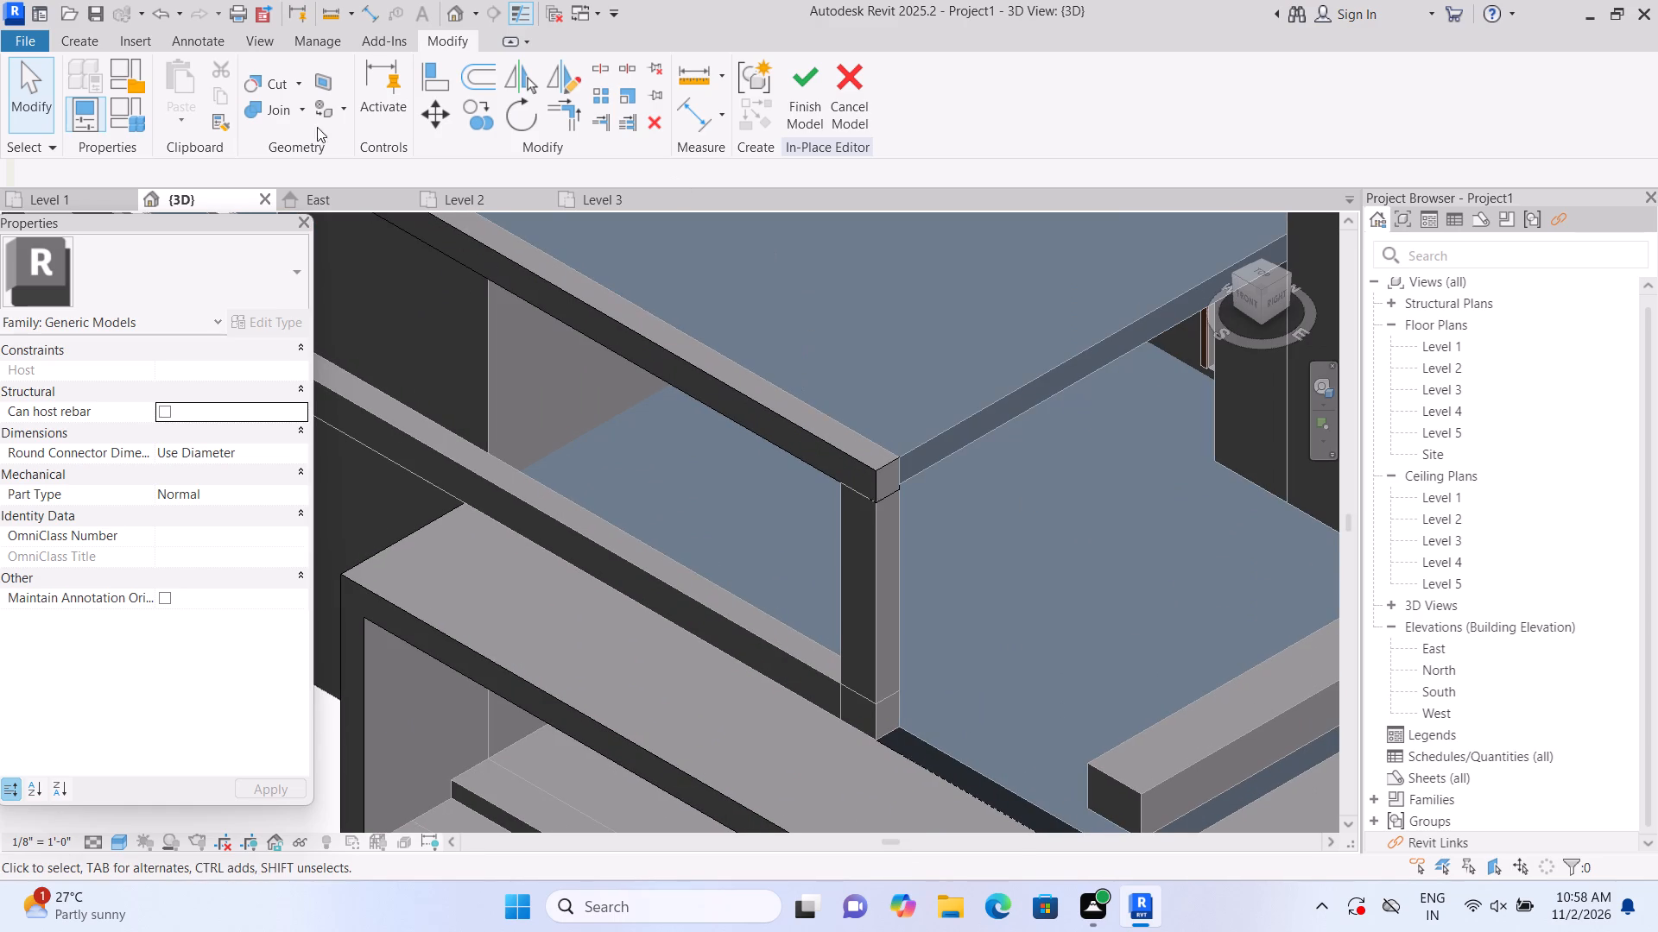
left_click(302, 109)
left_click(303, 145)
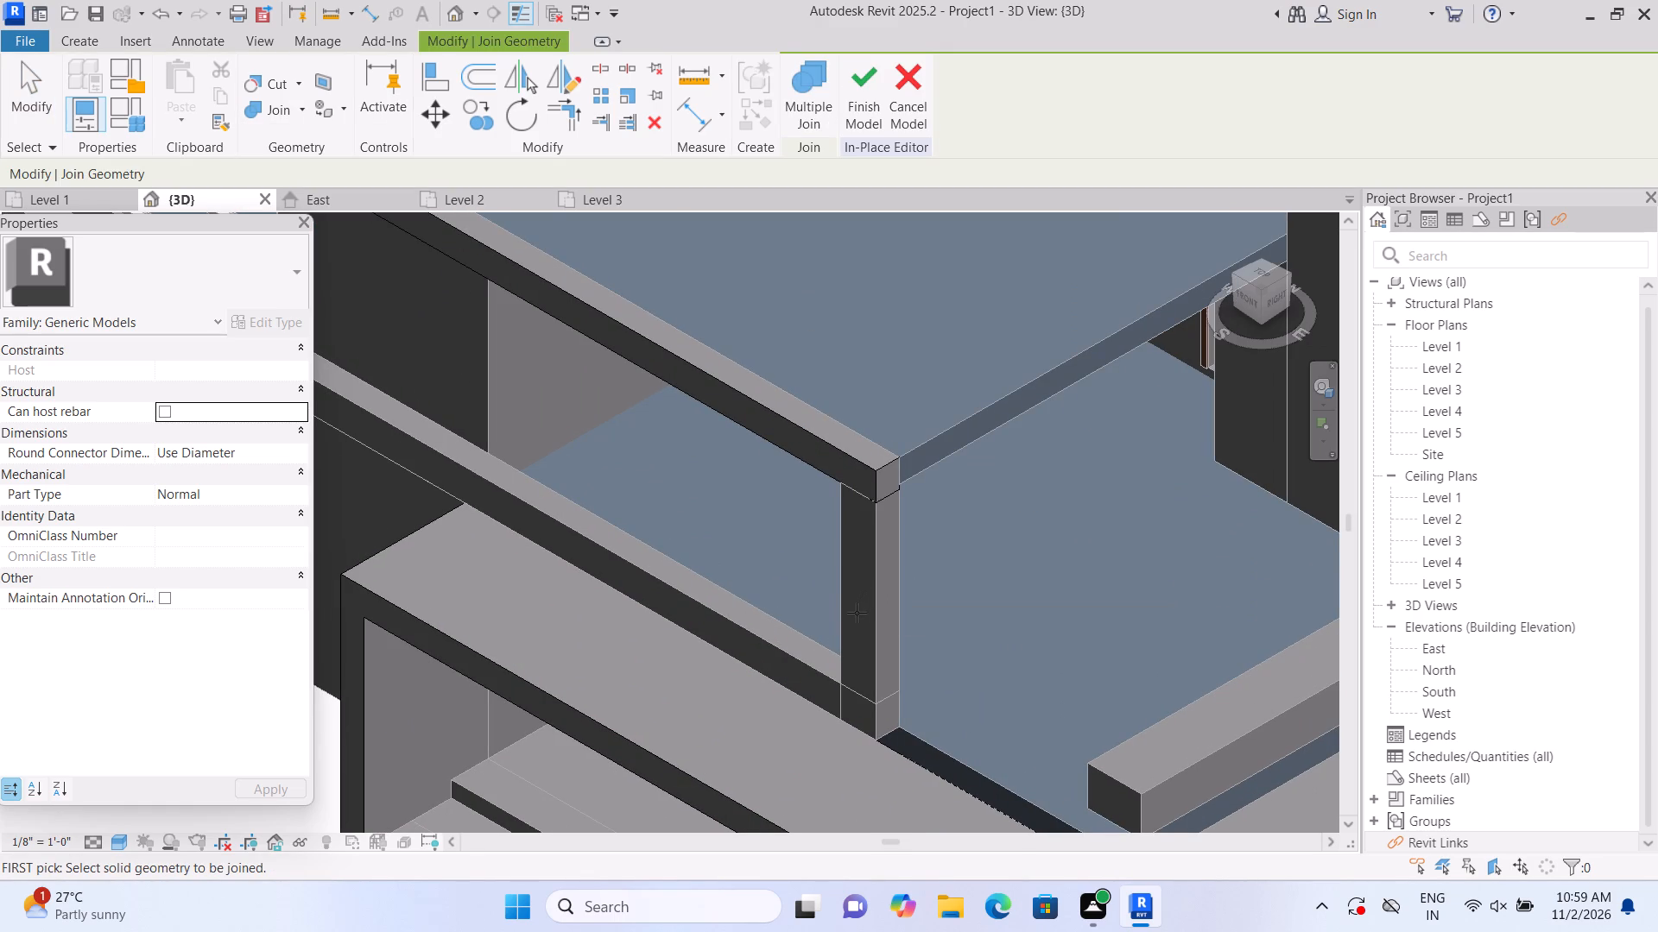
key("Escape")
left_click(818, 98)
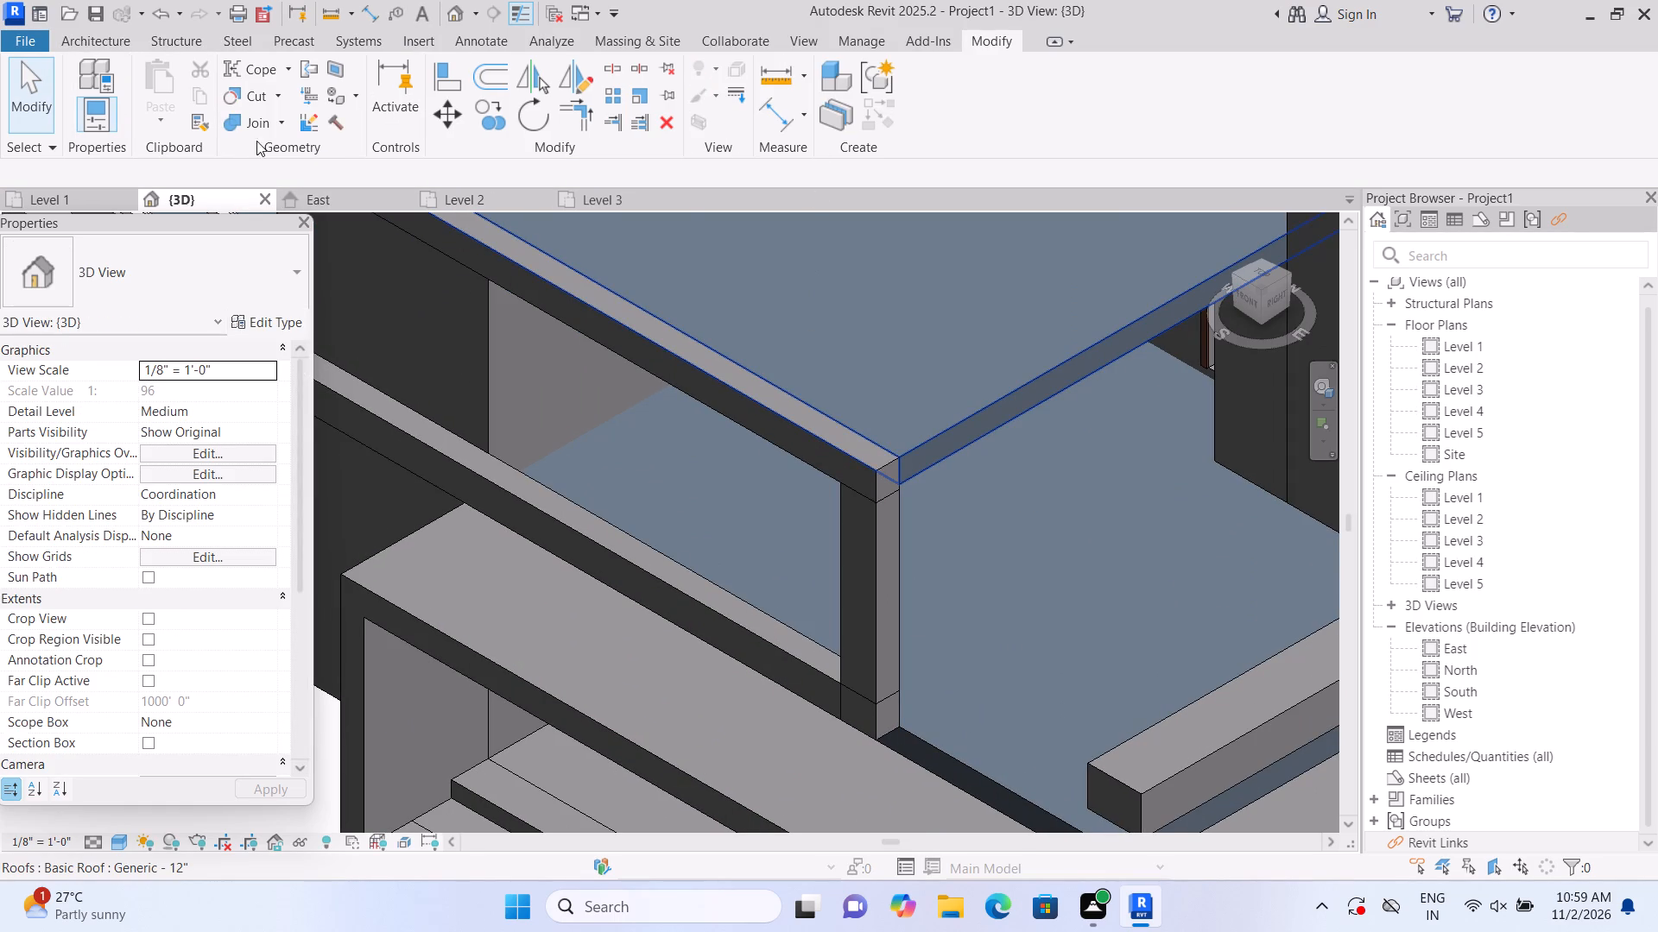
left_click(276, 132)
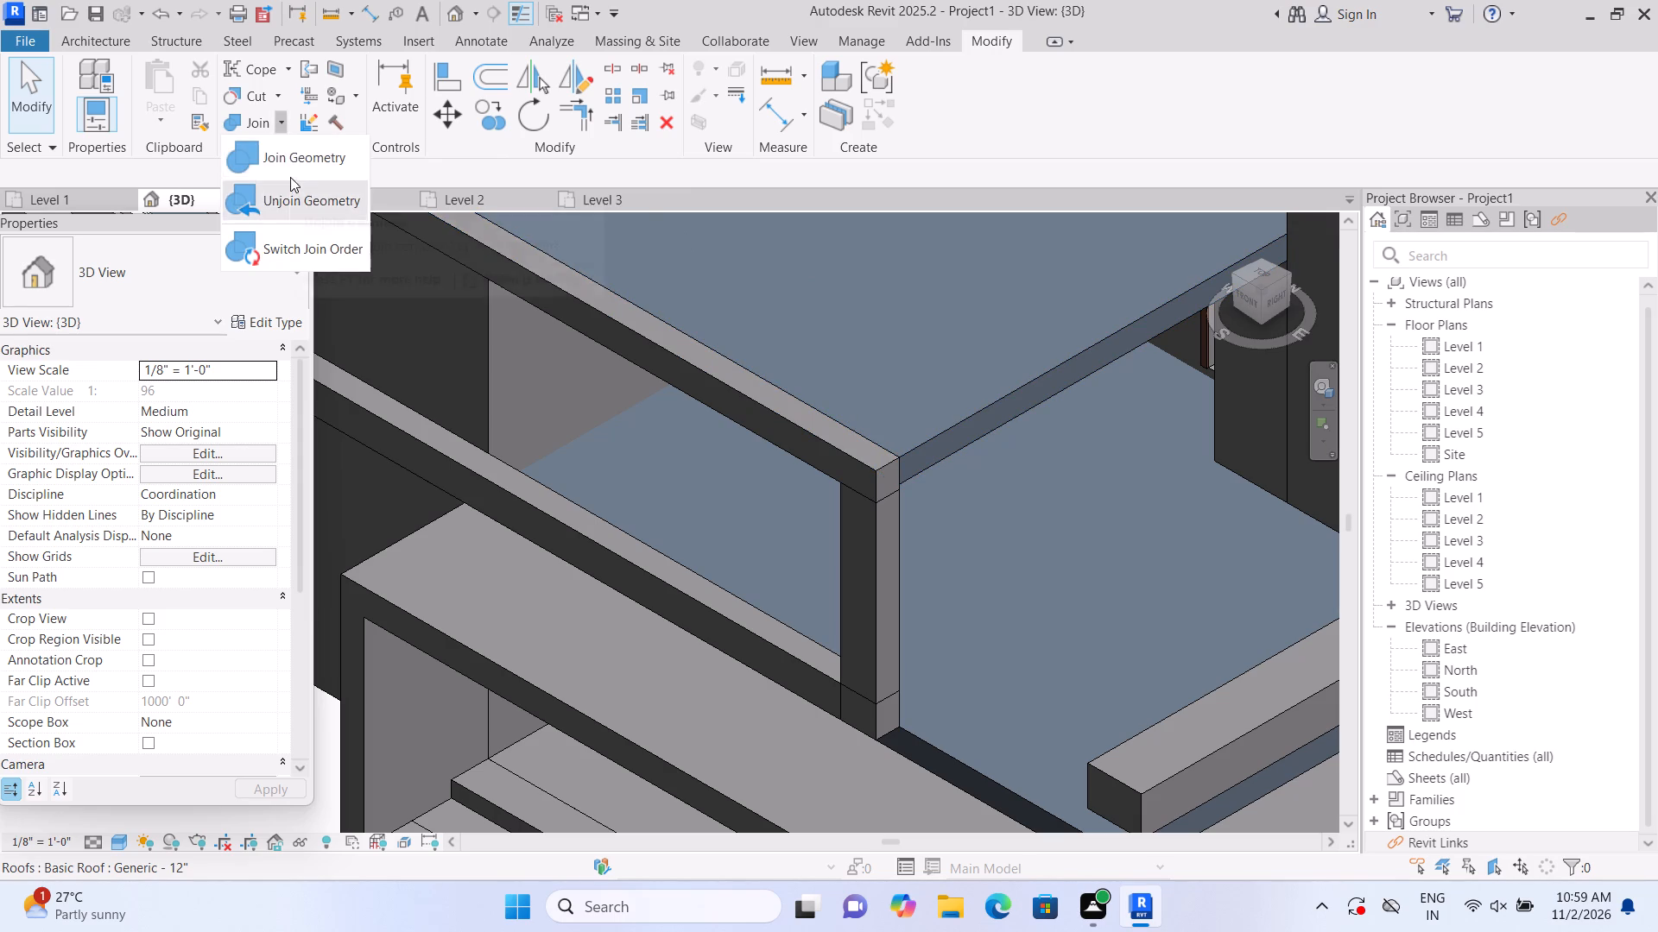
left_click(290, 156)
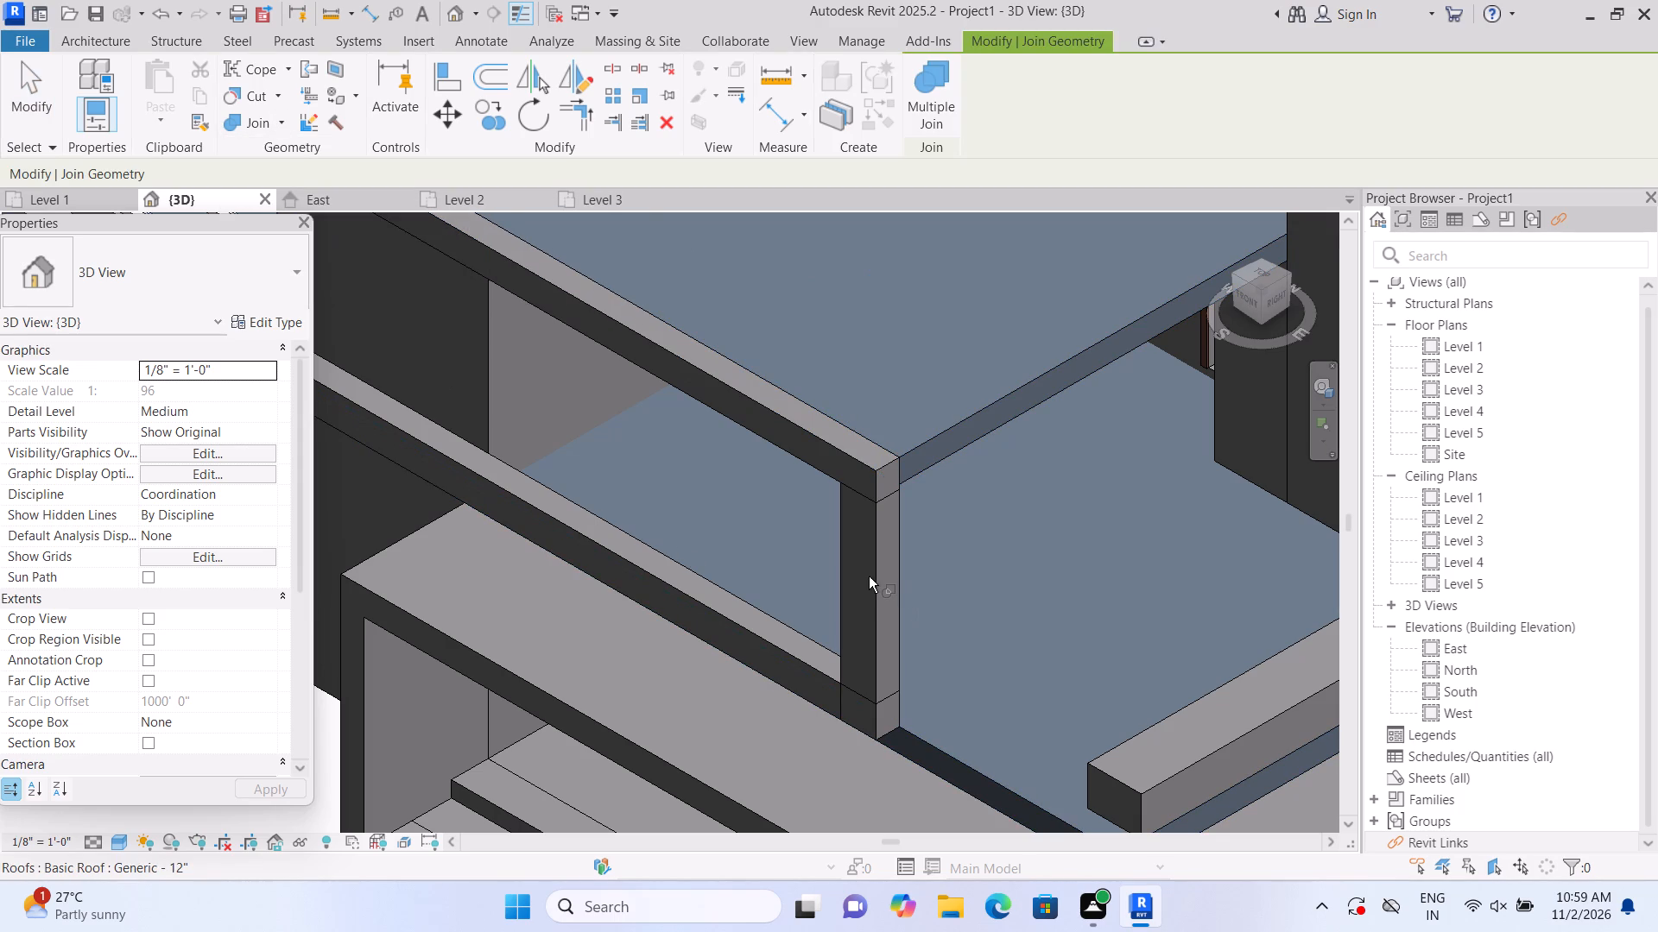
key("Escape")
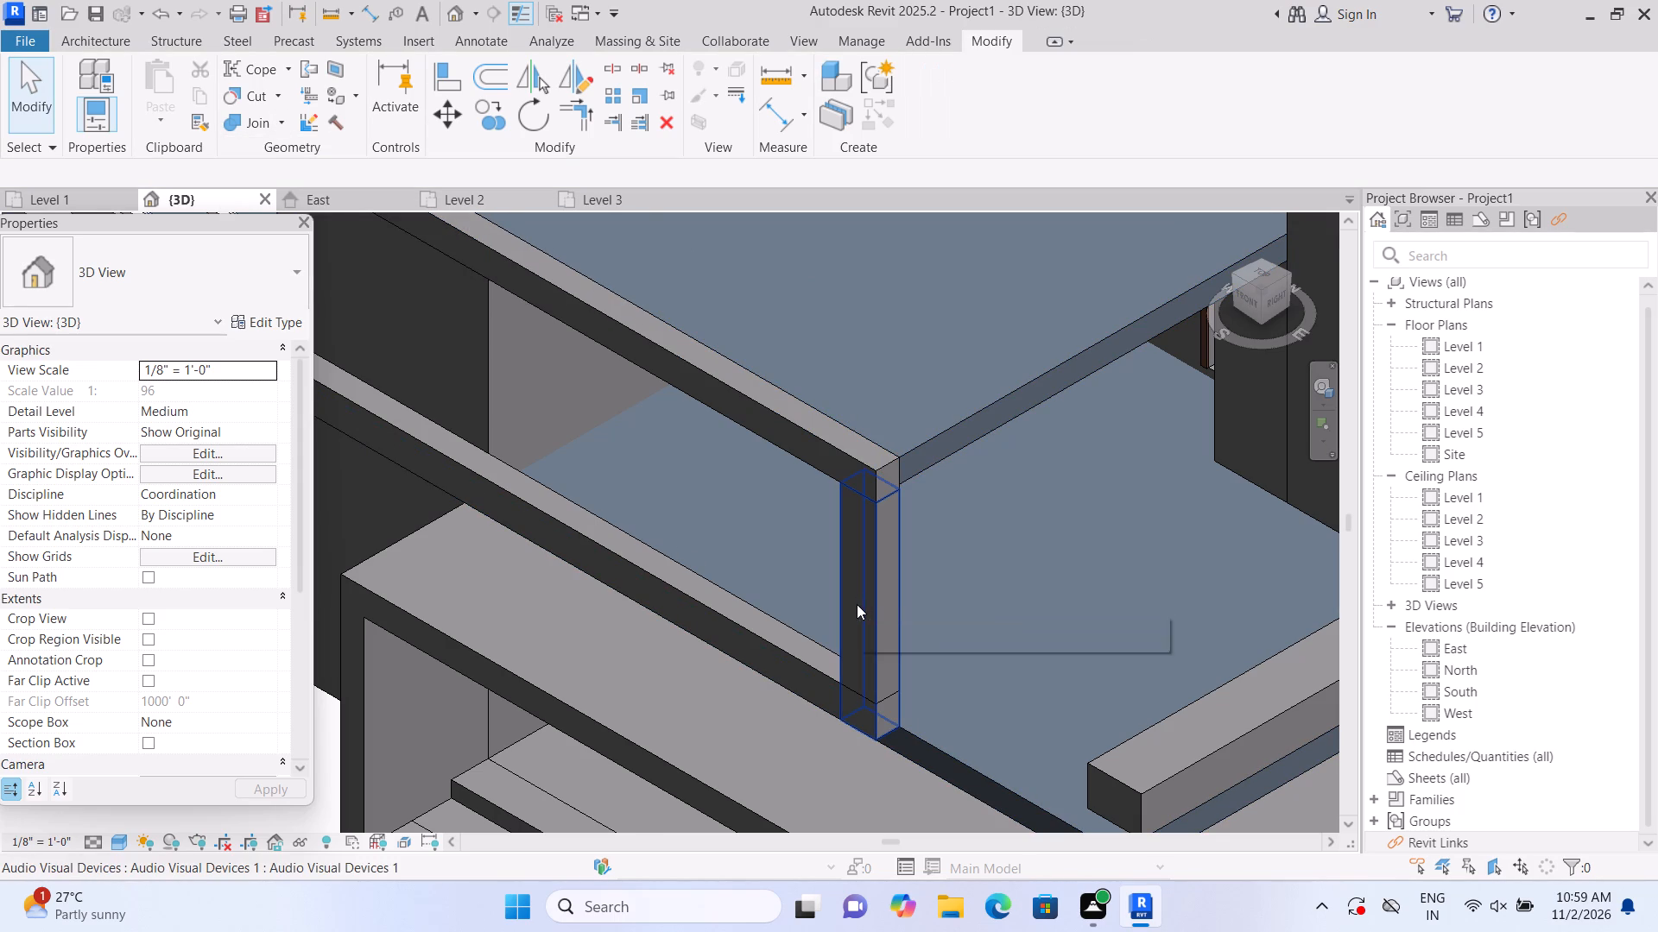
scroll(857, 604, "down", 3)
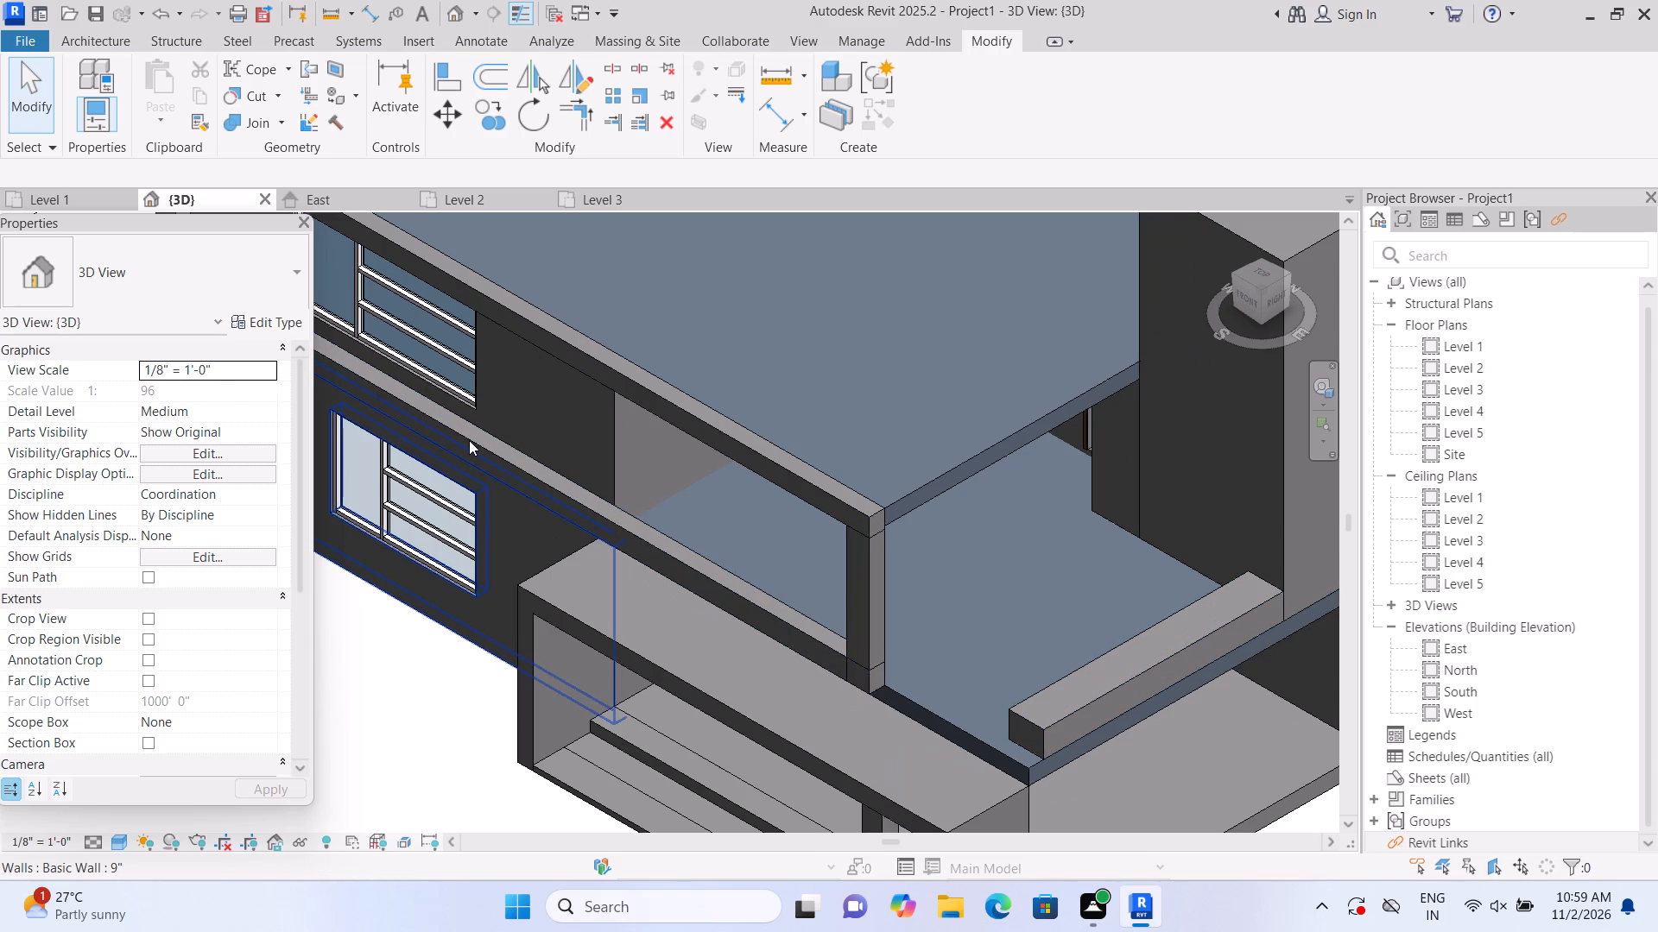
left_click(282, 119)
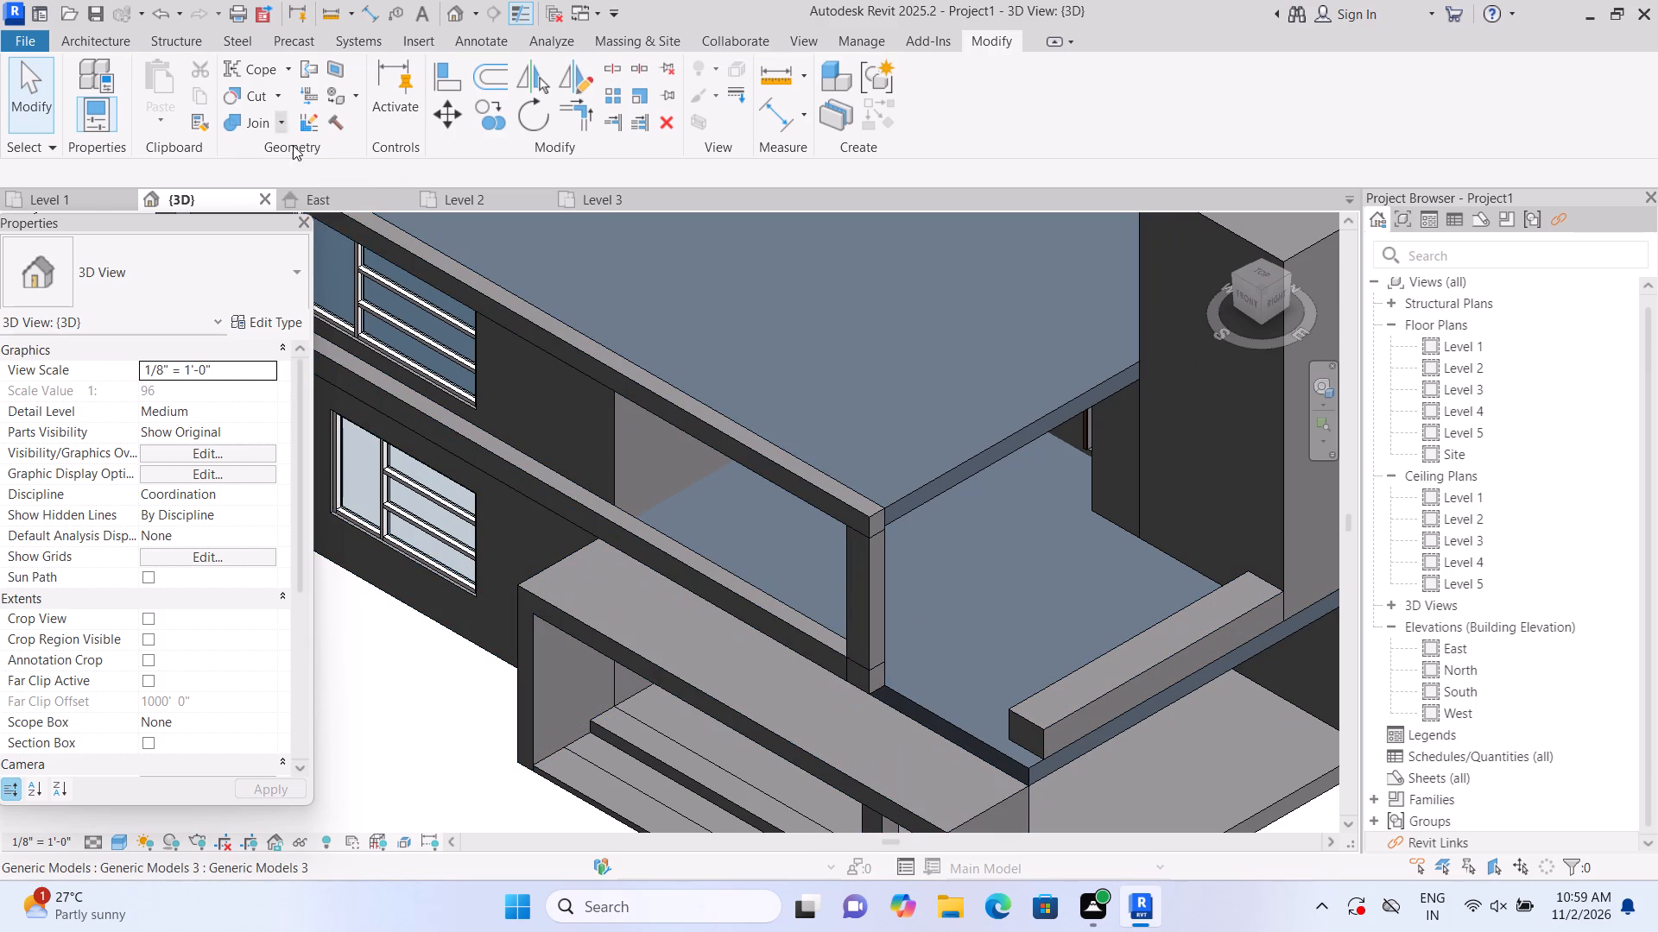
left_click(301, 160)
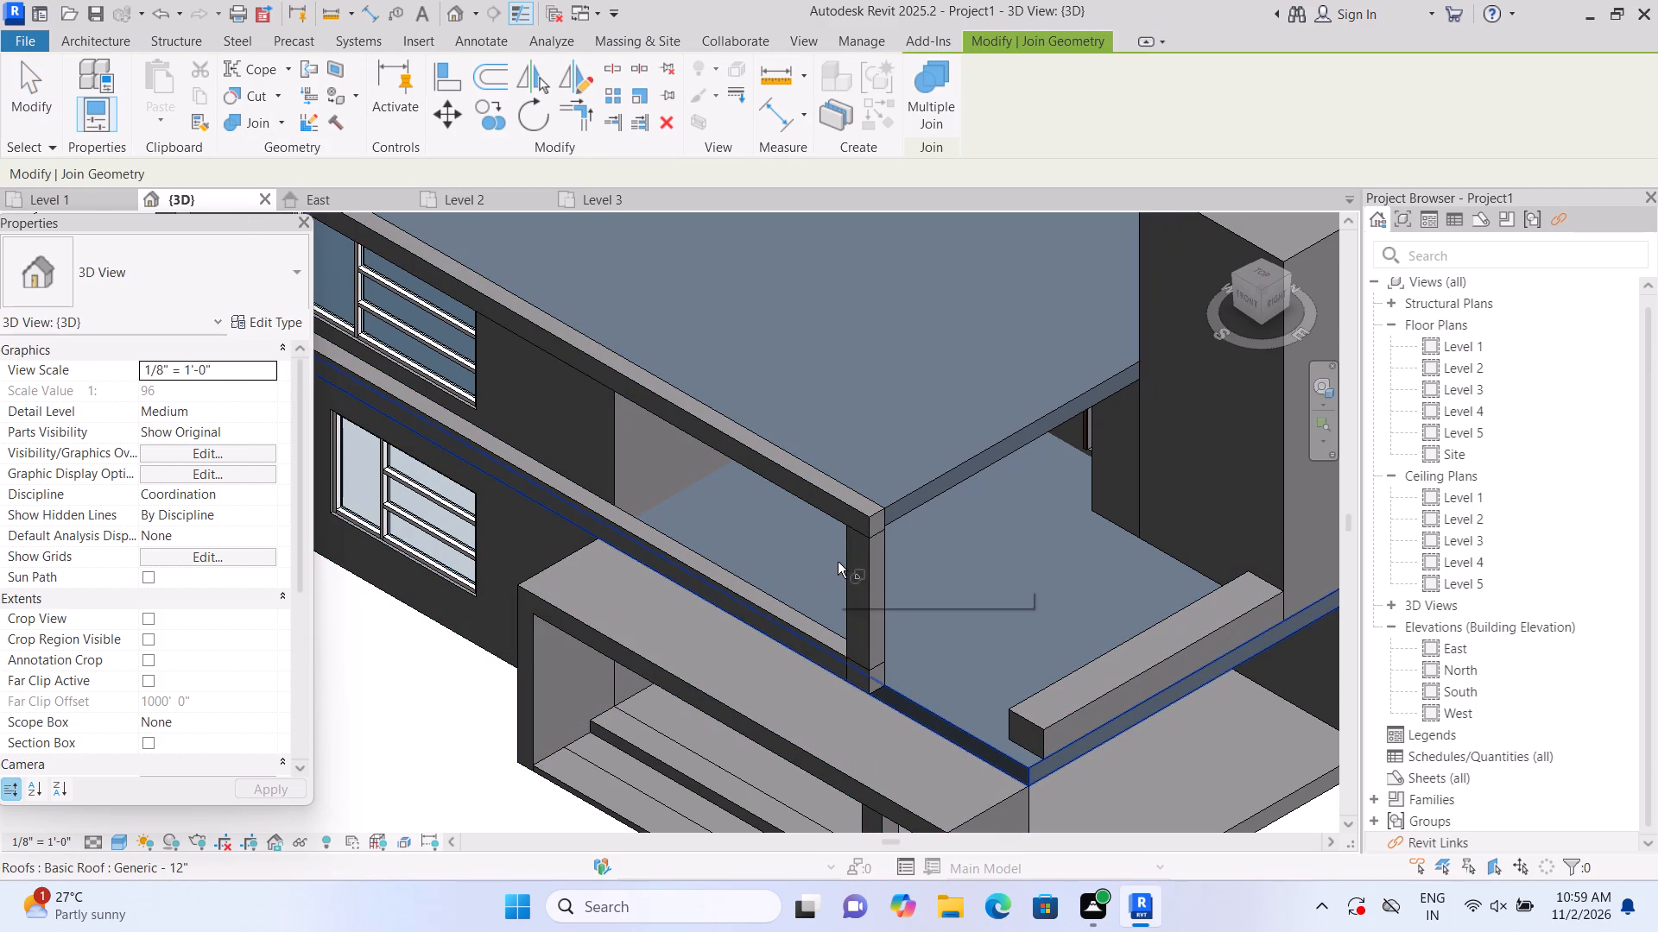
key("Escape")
Reopen the front frame component for in-place editing and try joining the top band to the tower-side post.
left_click(814, 703)
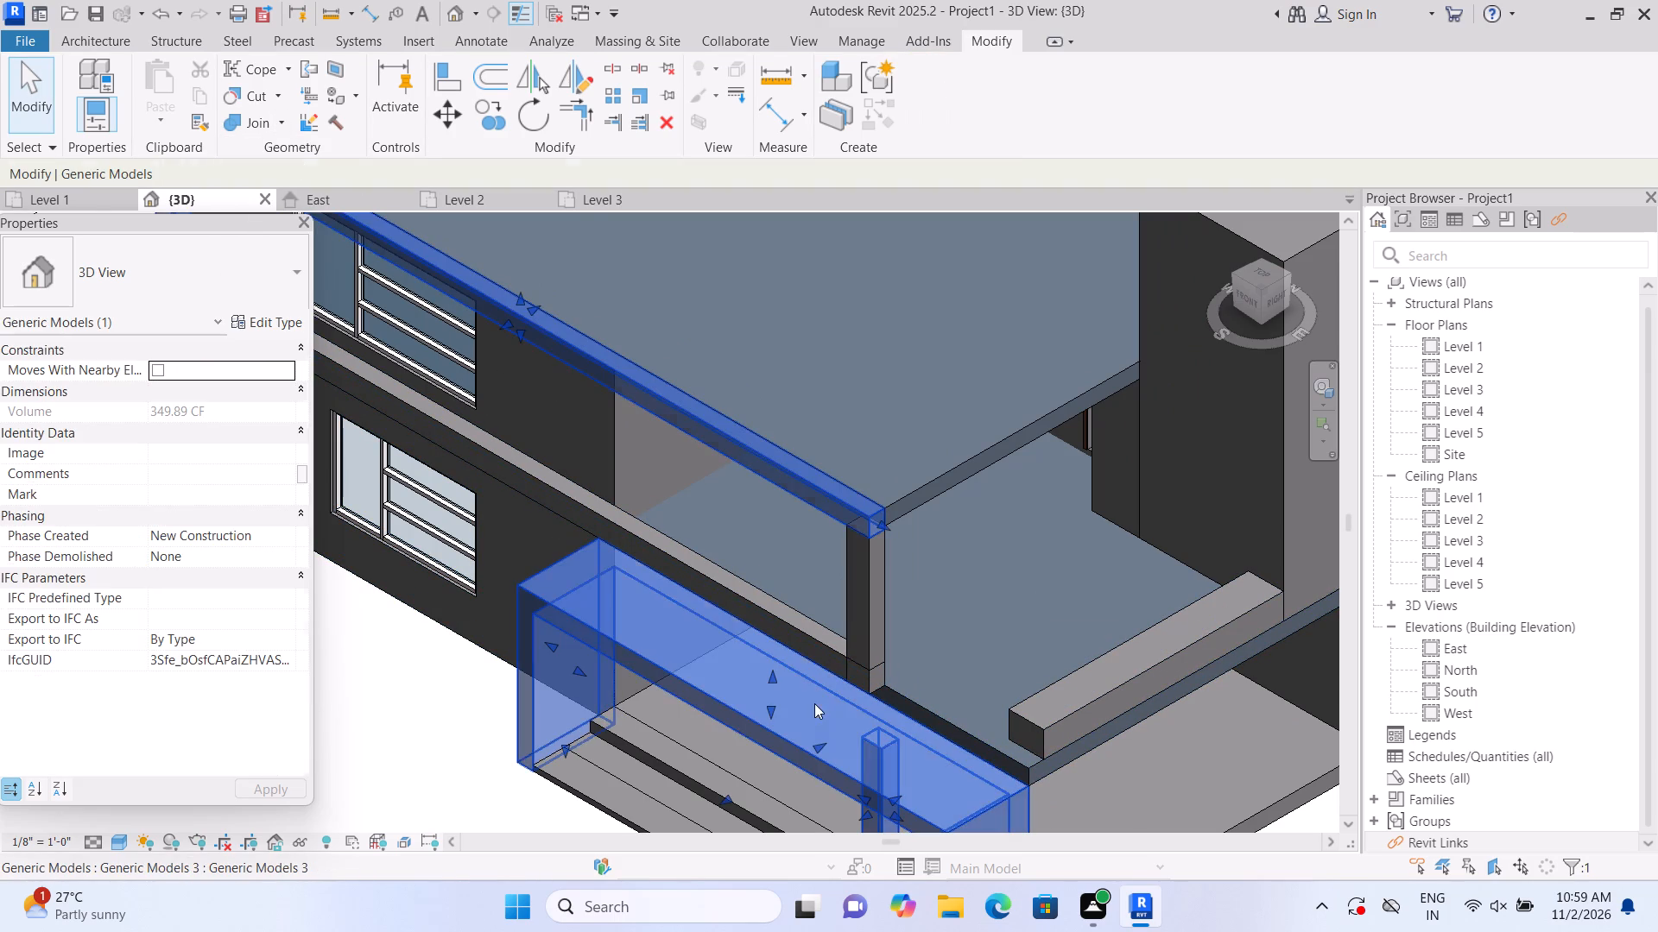
left_click(936, 114)
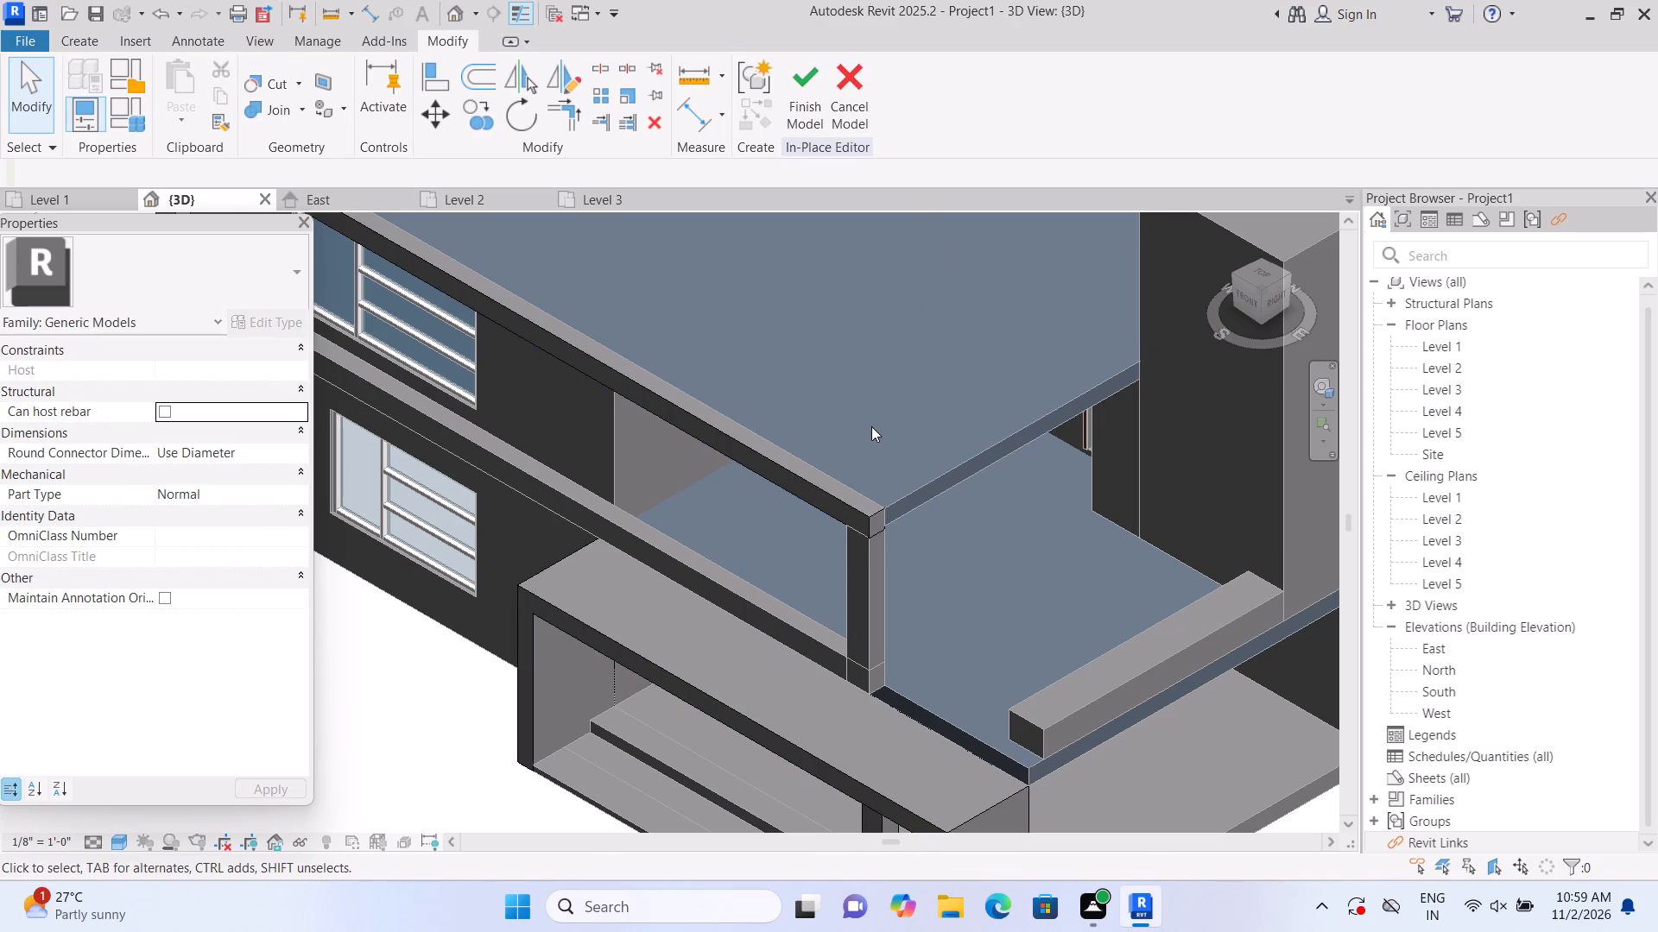
left_click(297, 110)
left_click(312, 154)
left_click(624, 406)
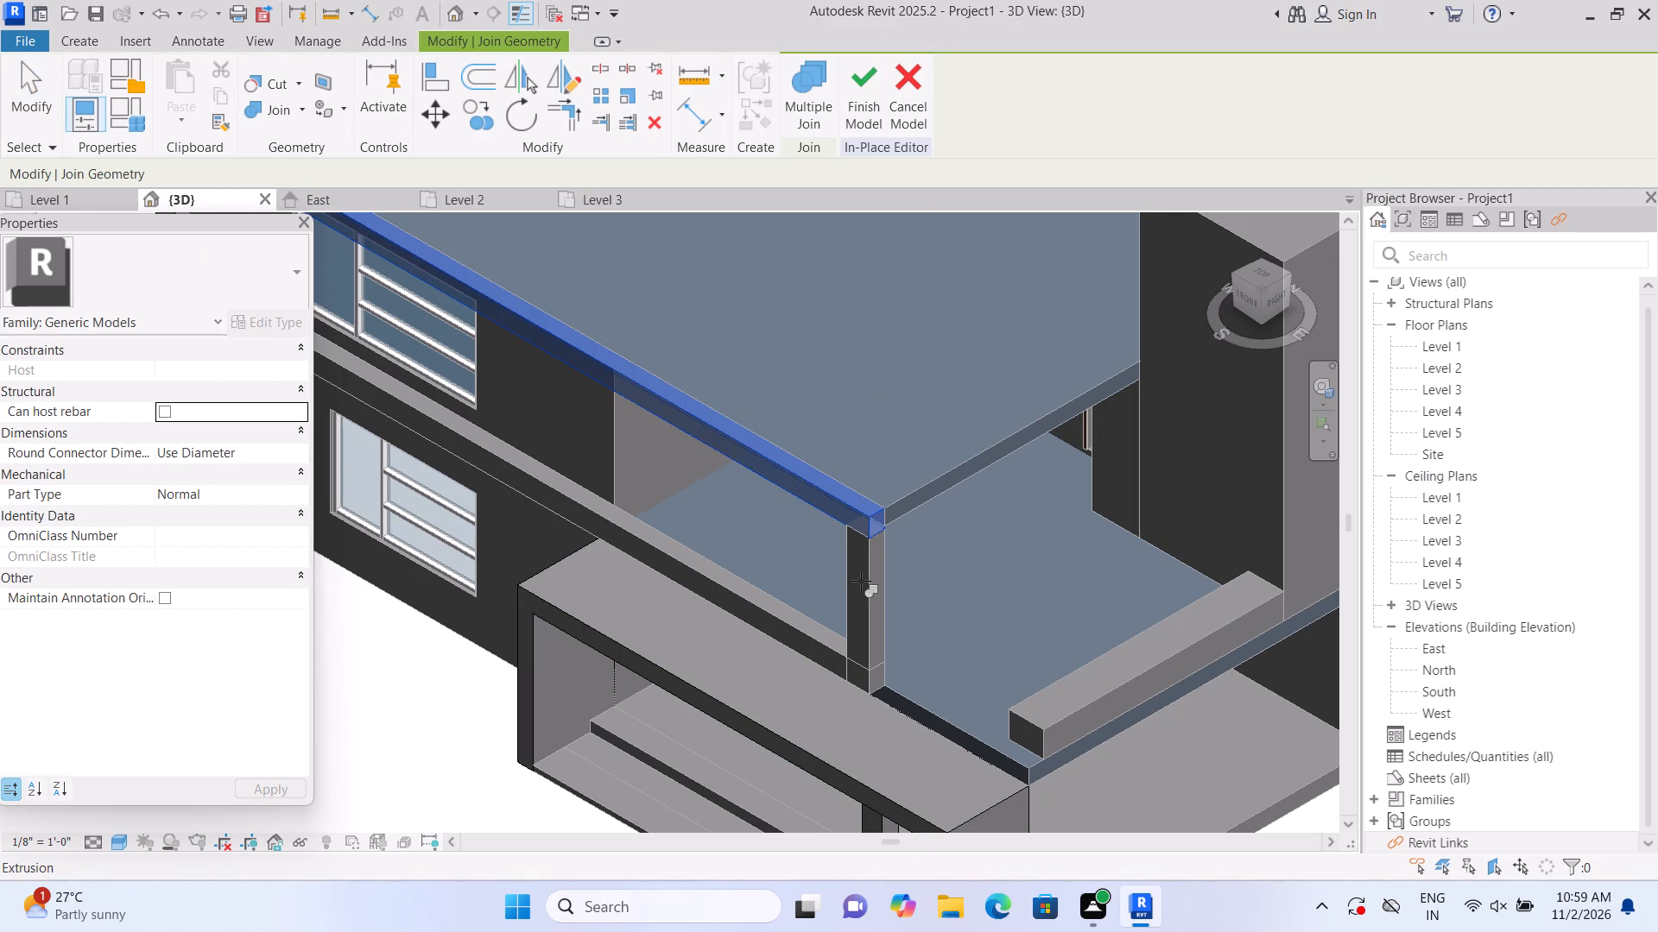
scroll(880, 614, "down", 2)
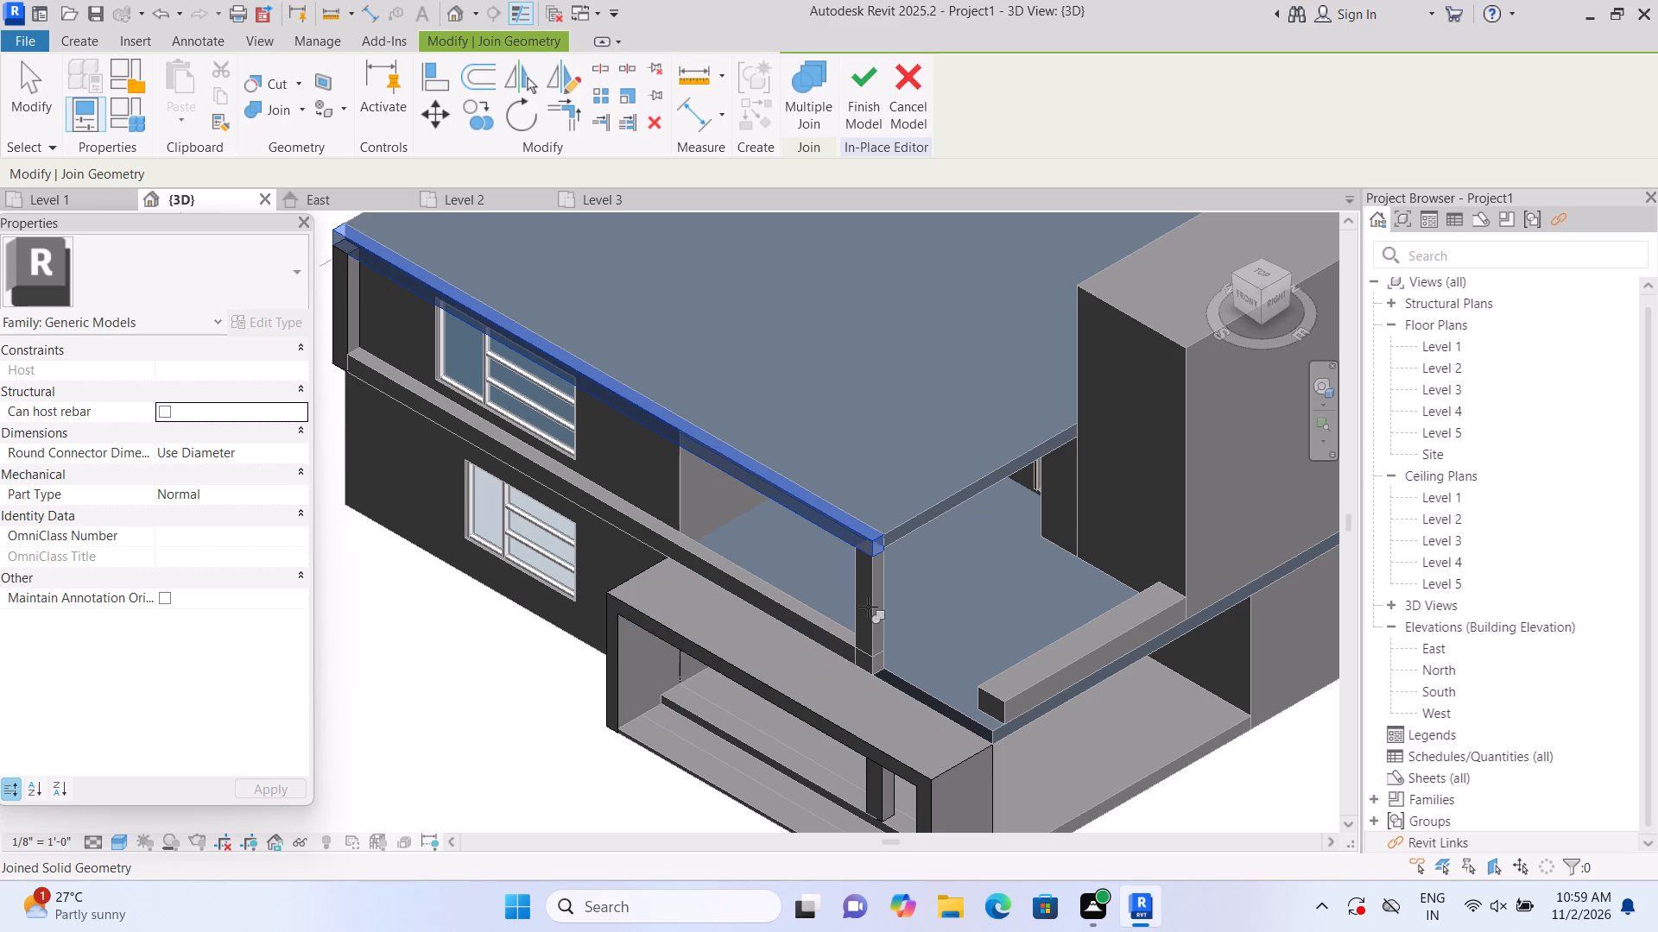
key("Escape")
Examine the front frame component and its tower-side corner from the front and in the home 3D view.
scroll(867, 599, "up", 4)
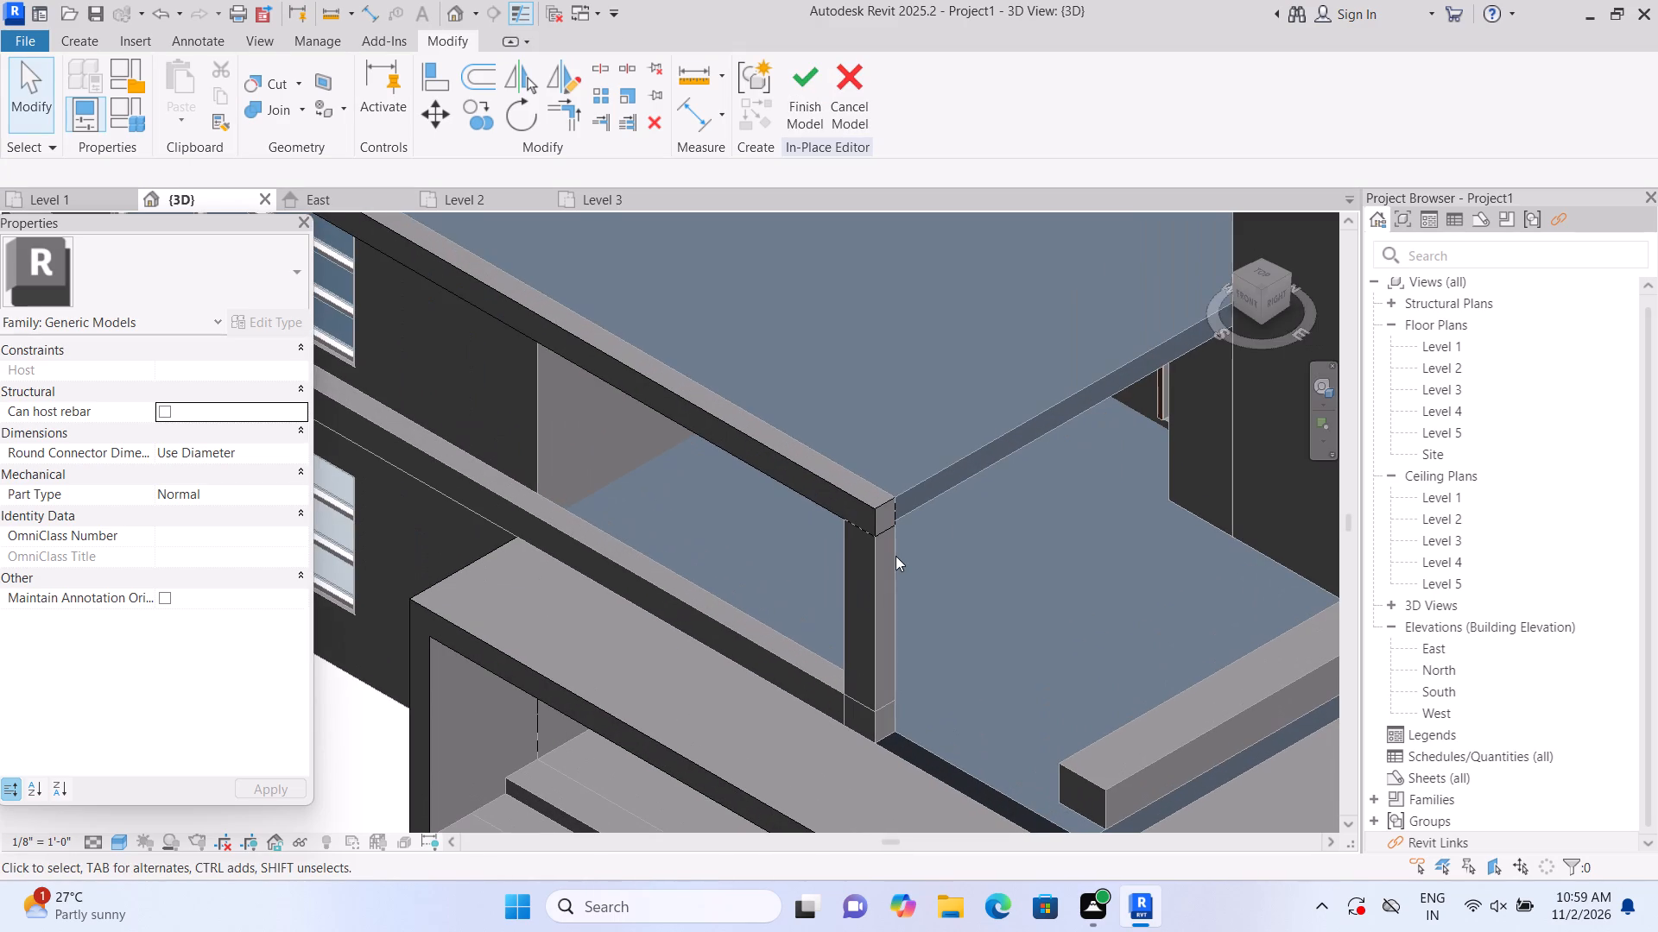
left_click(1243, 299)
scroll(599, 528, "up", 3)
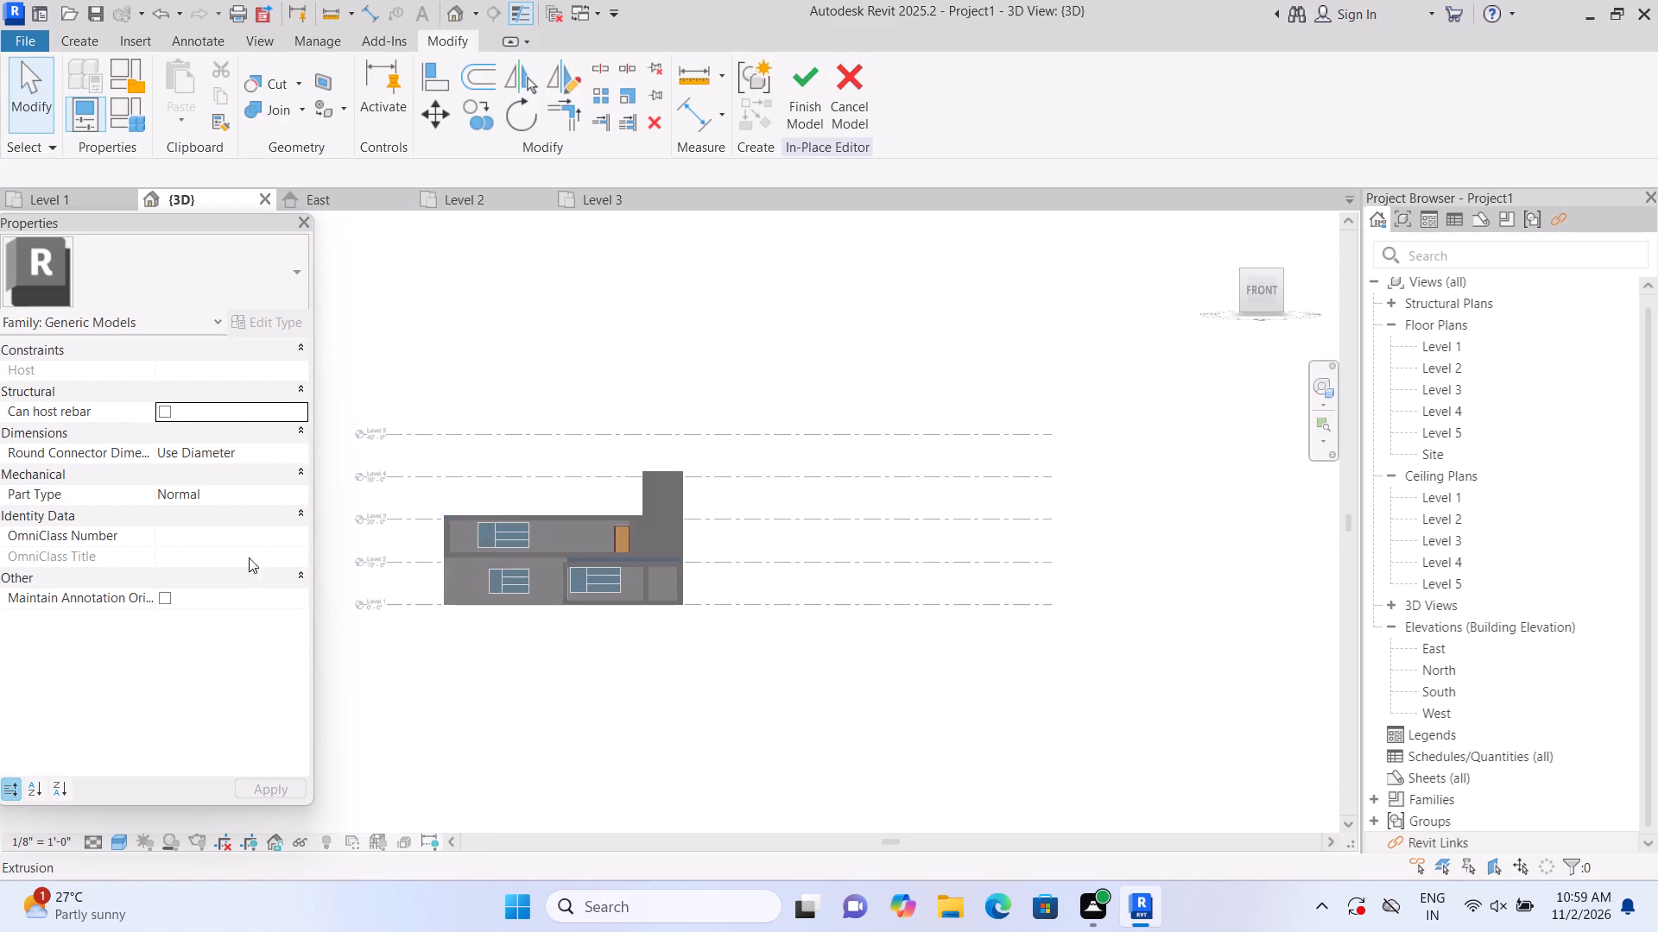
scroll(249, 557, "up", 3)
scroll(361, 527, "up", 8)
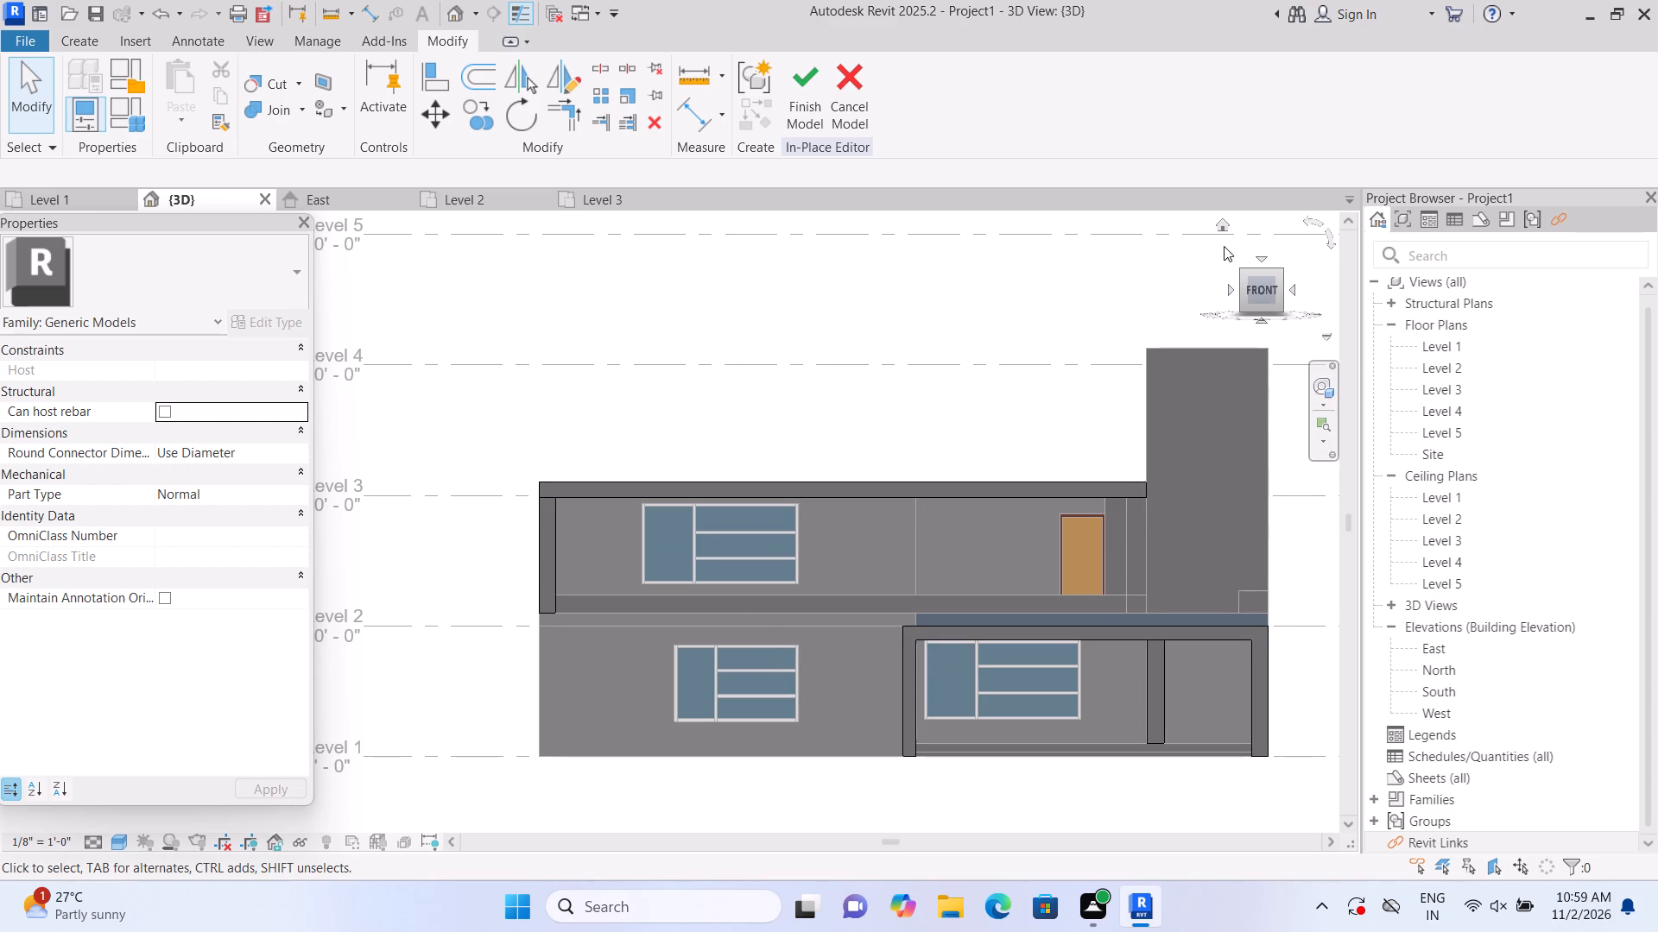
left_click(1222, 222)
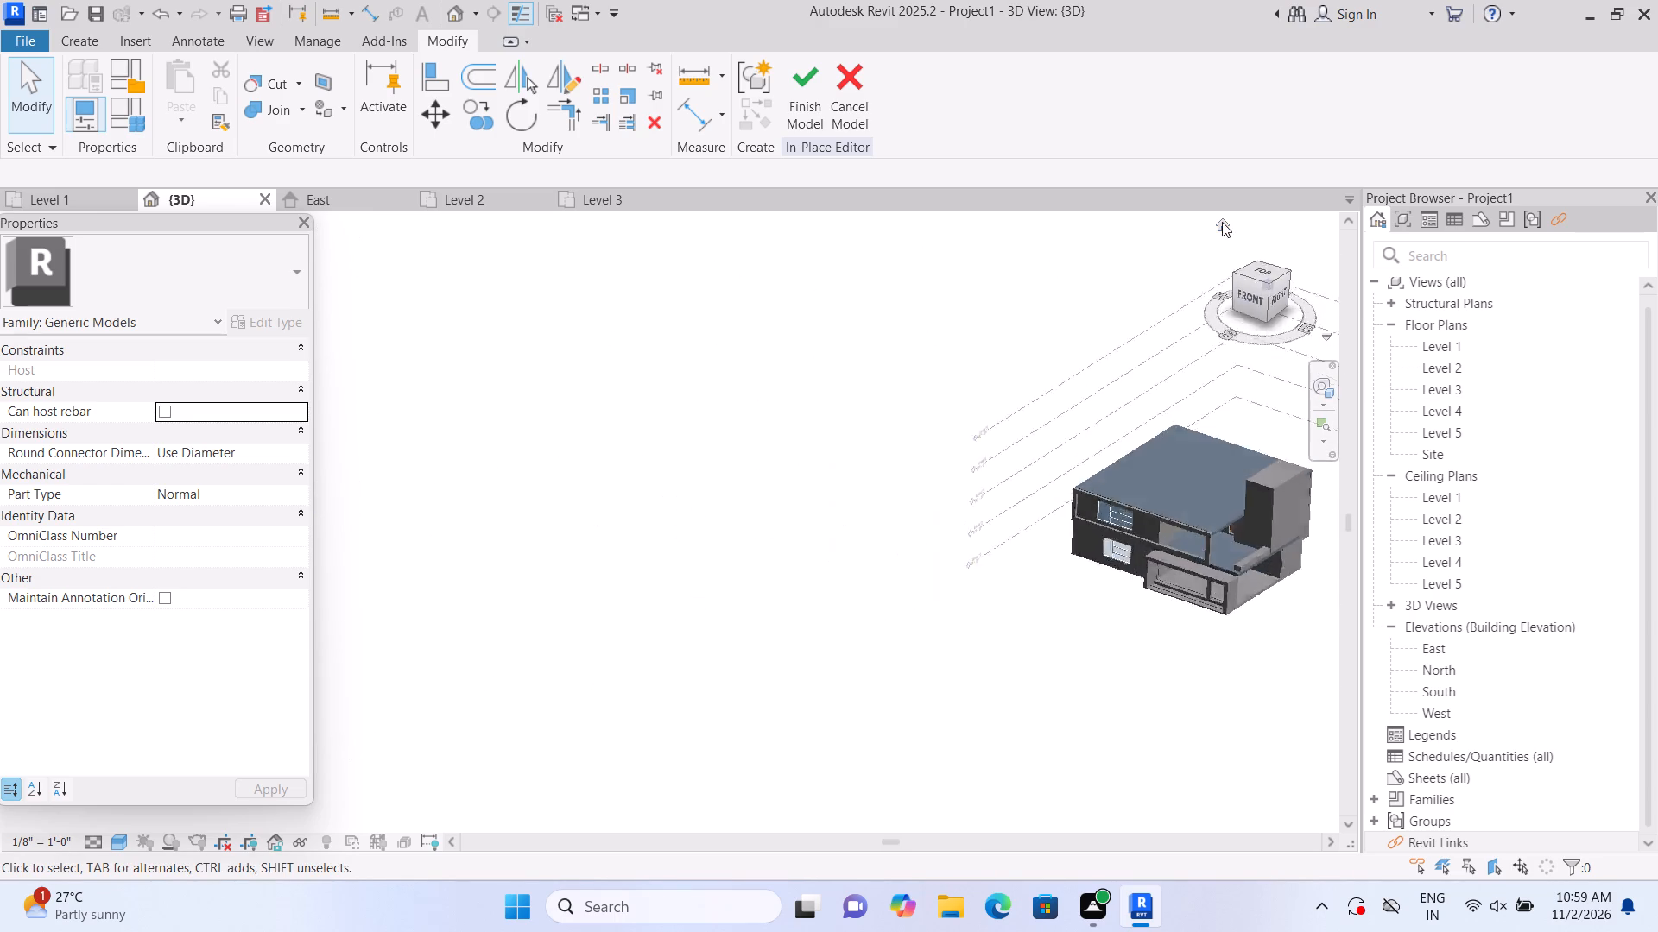
scroll(345, 581, "up", 5)
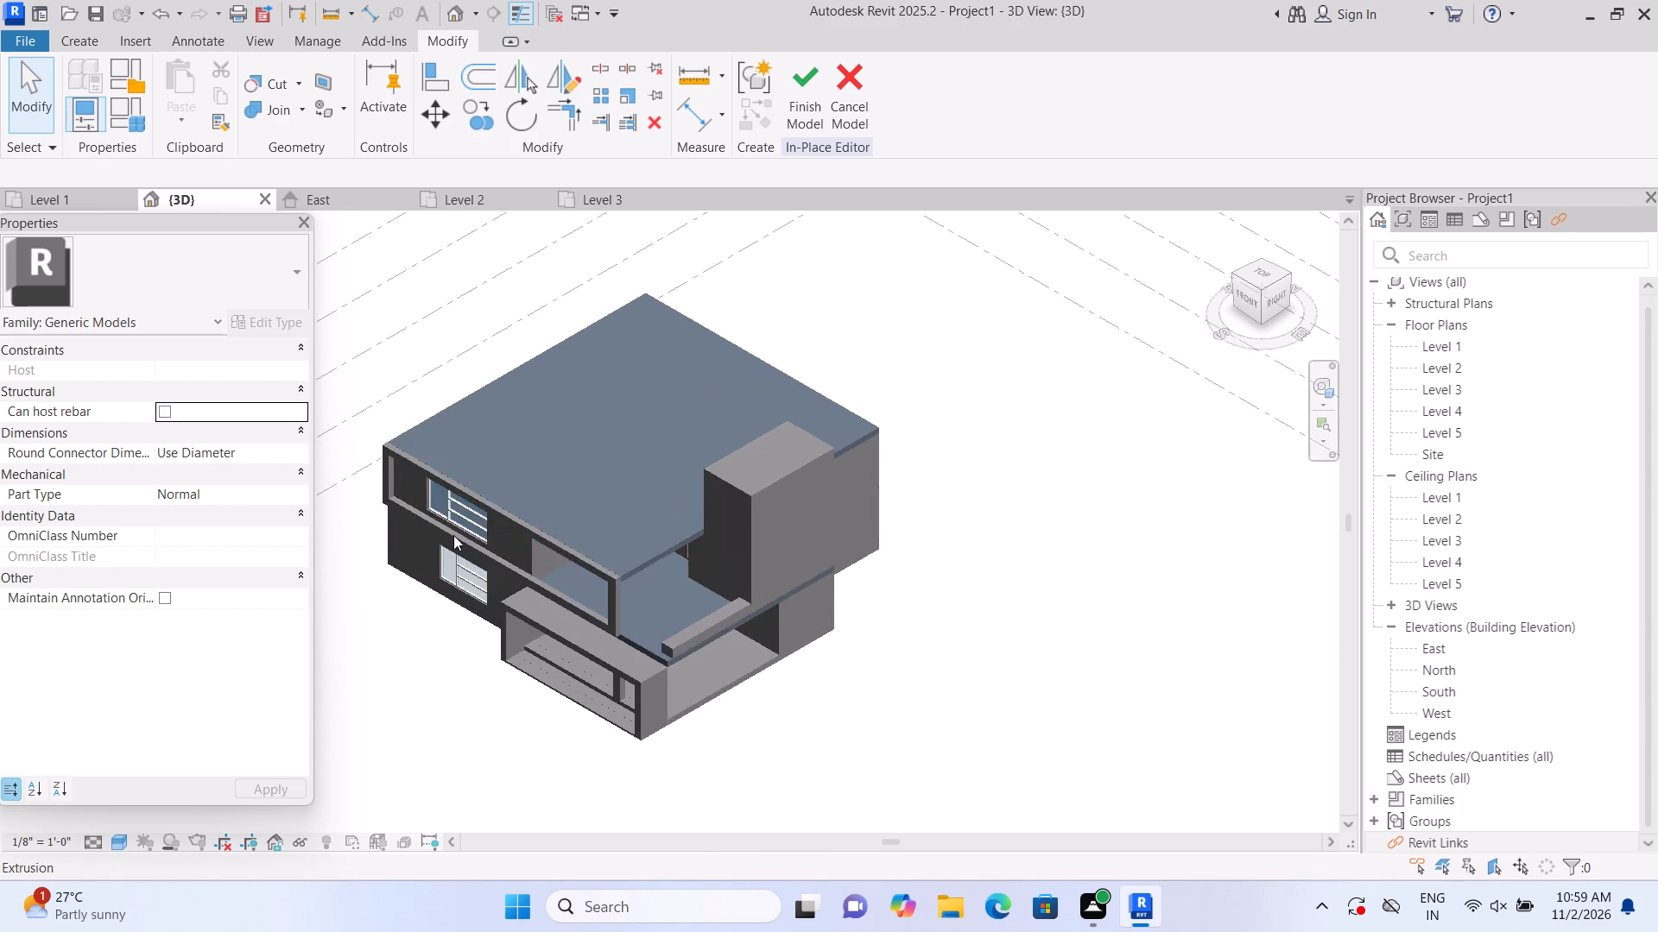
scroll(453, 535, "up", 4)
scroll(393, 599, "up", 2)
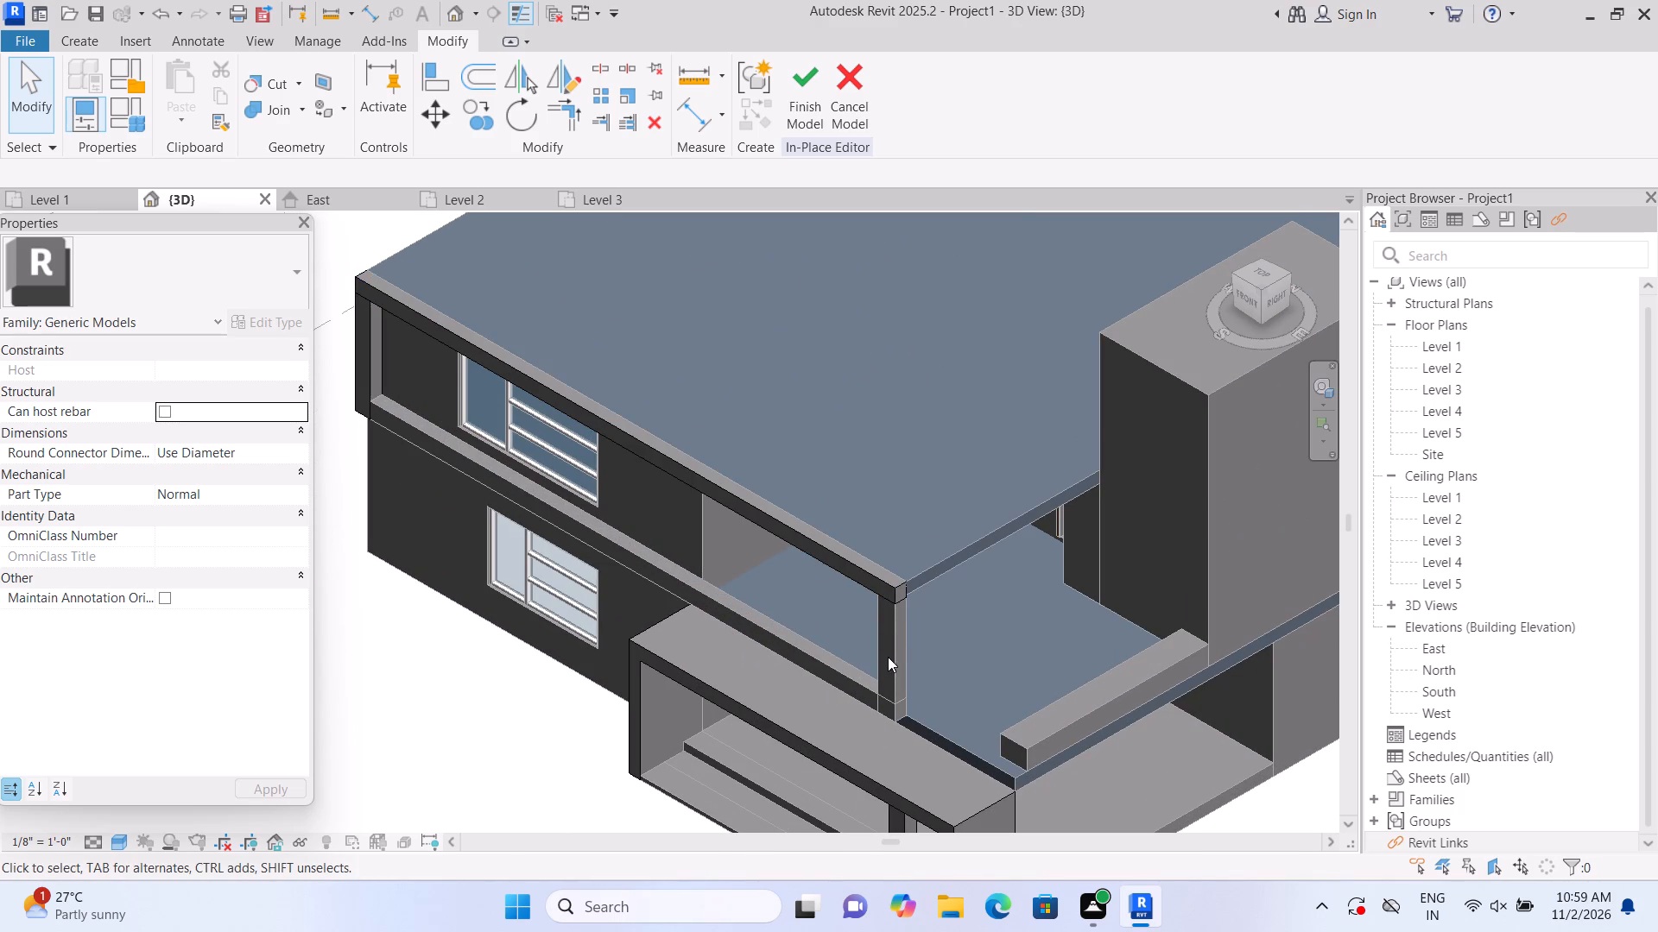
scroll(889, 714, "up", 2)
Finish the in-place model of the front frame component and check the selection of the tower-side post.
left_click(894, 696)
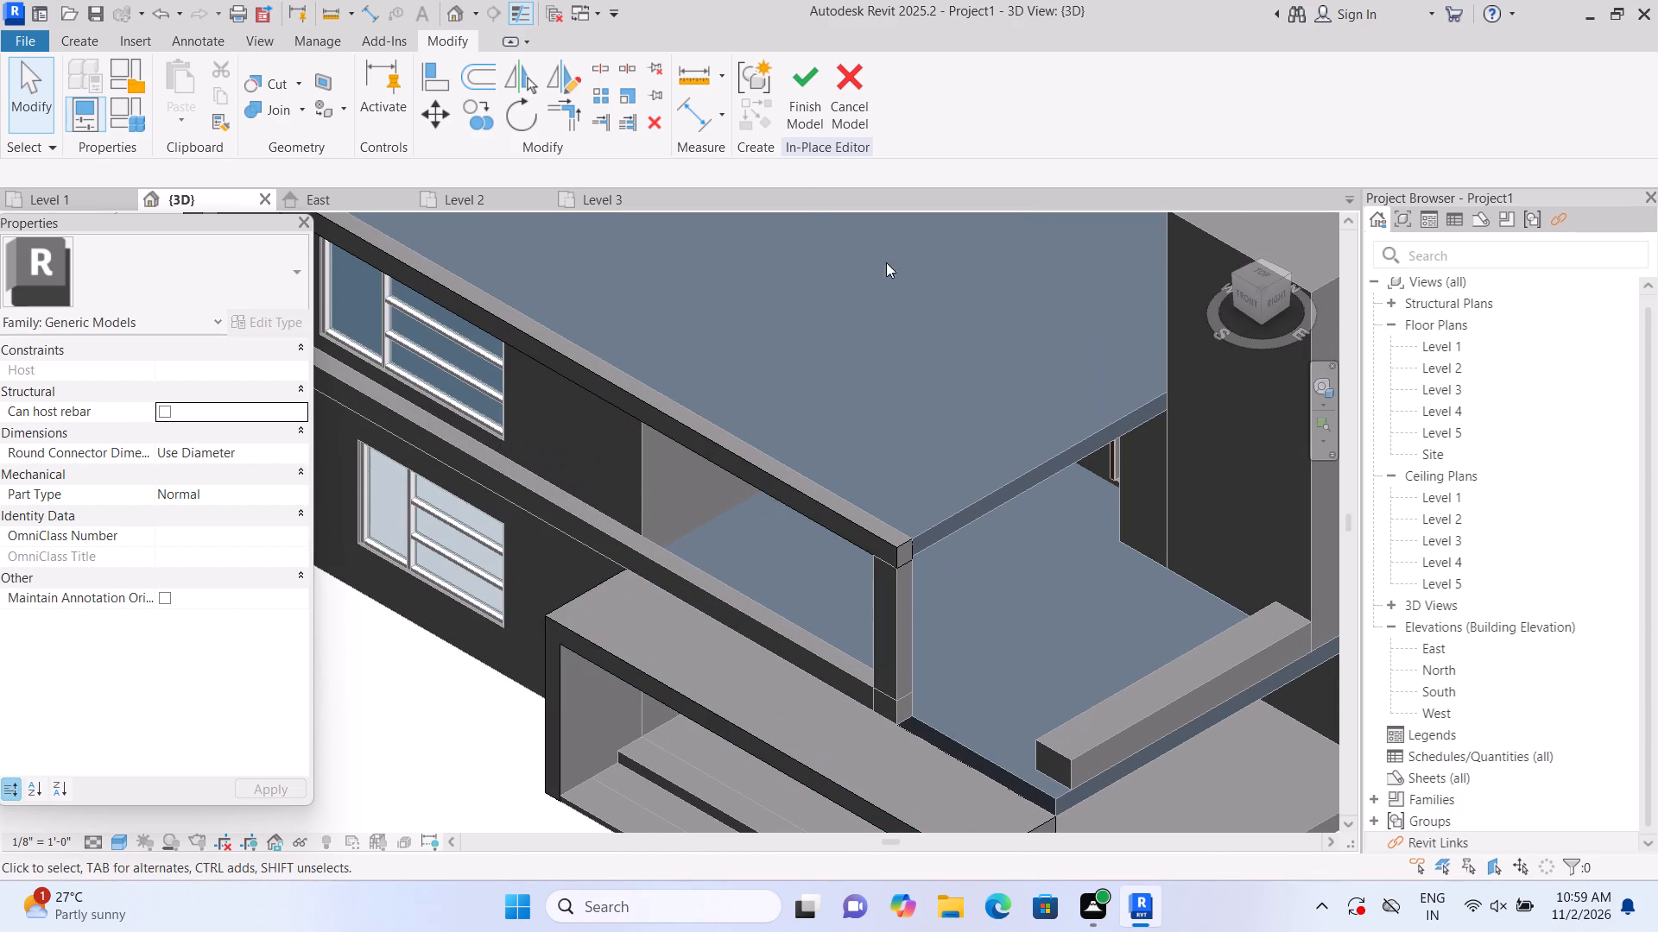
left_click(811, 124)
left_click(896, 696)
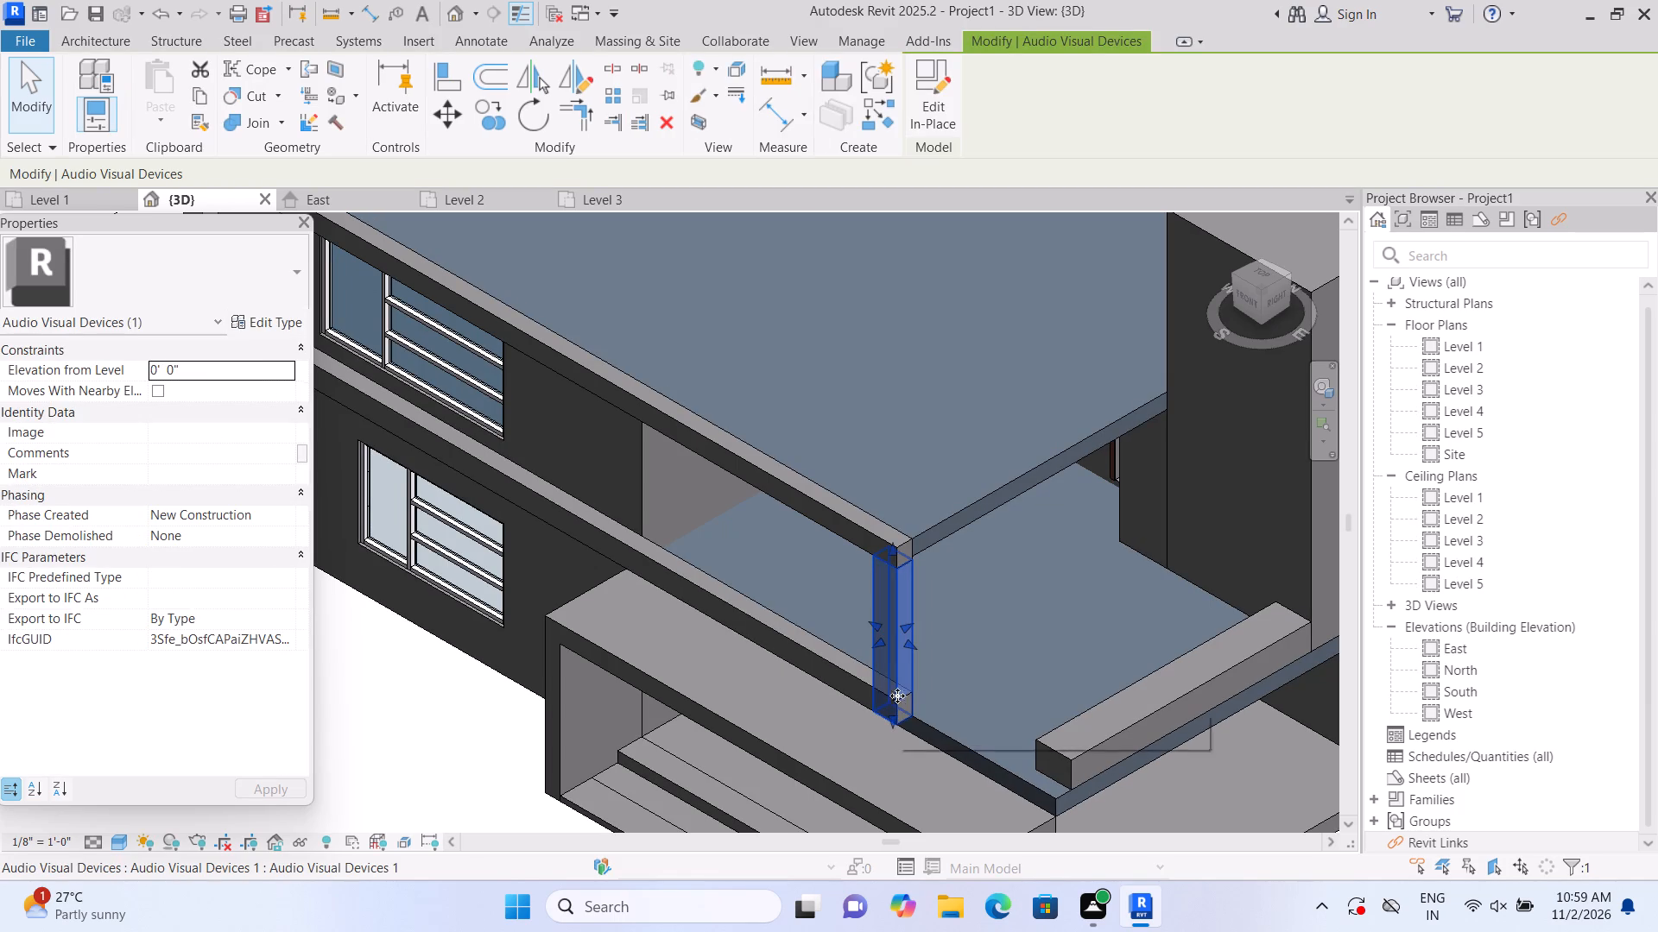
left_click(459, 767)
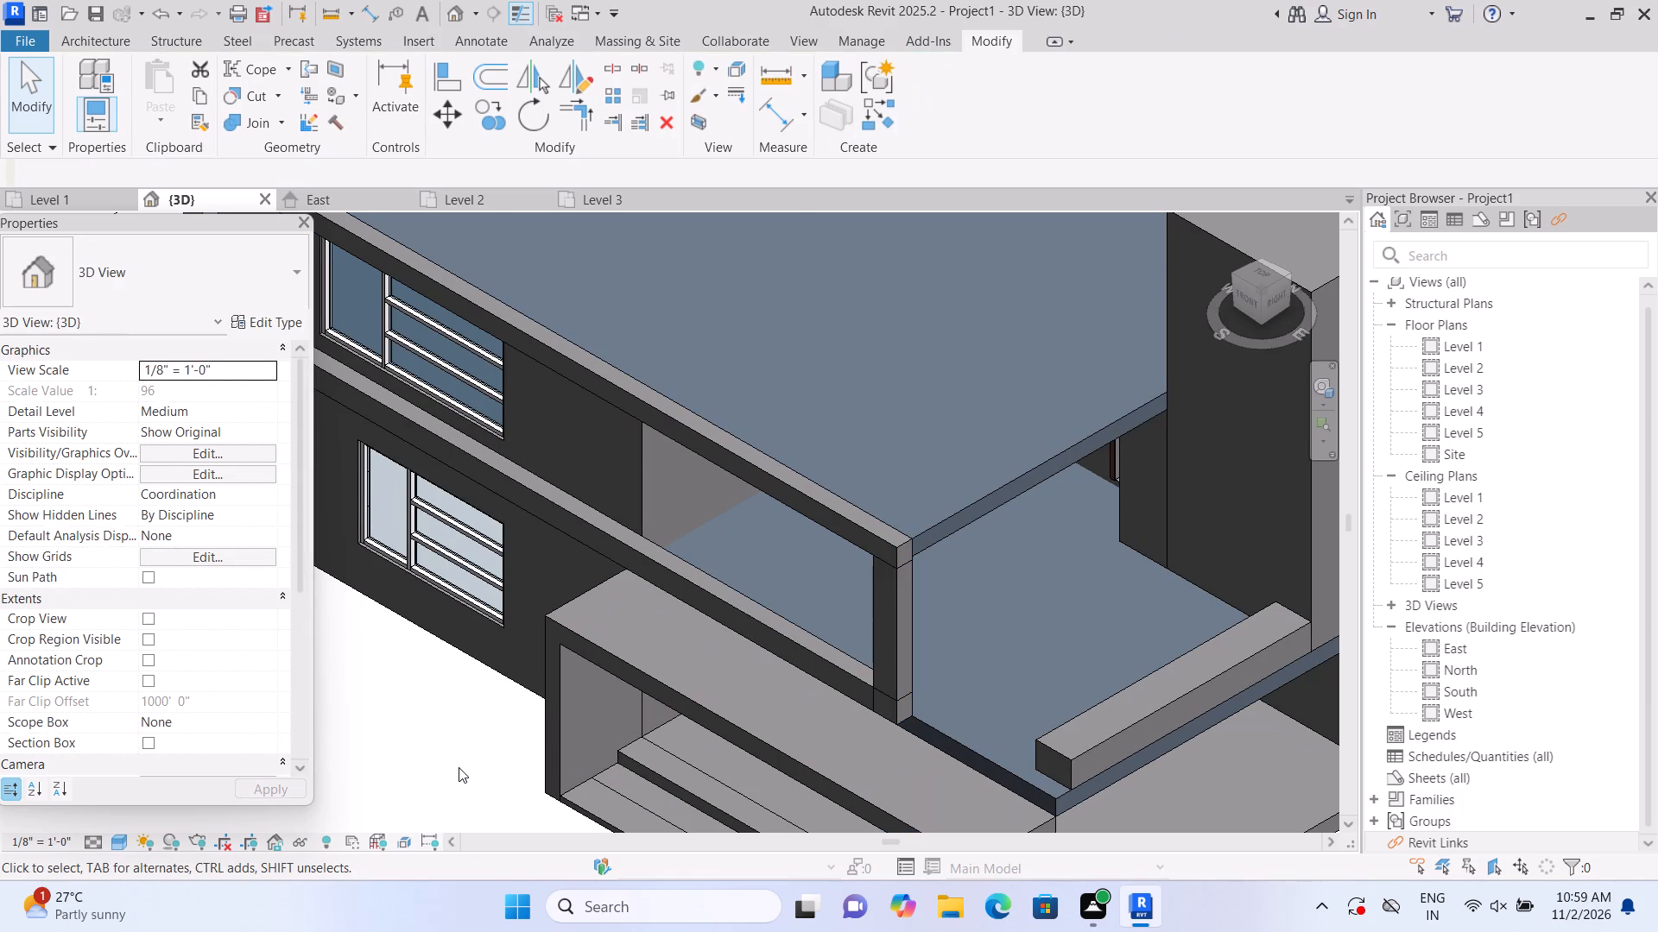
Join the front frame component with the upper frame's lower band using Join Geometry, and try picking the tower-side post.
scroll(459, 767, "down", 2)
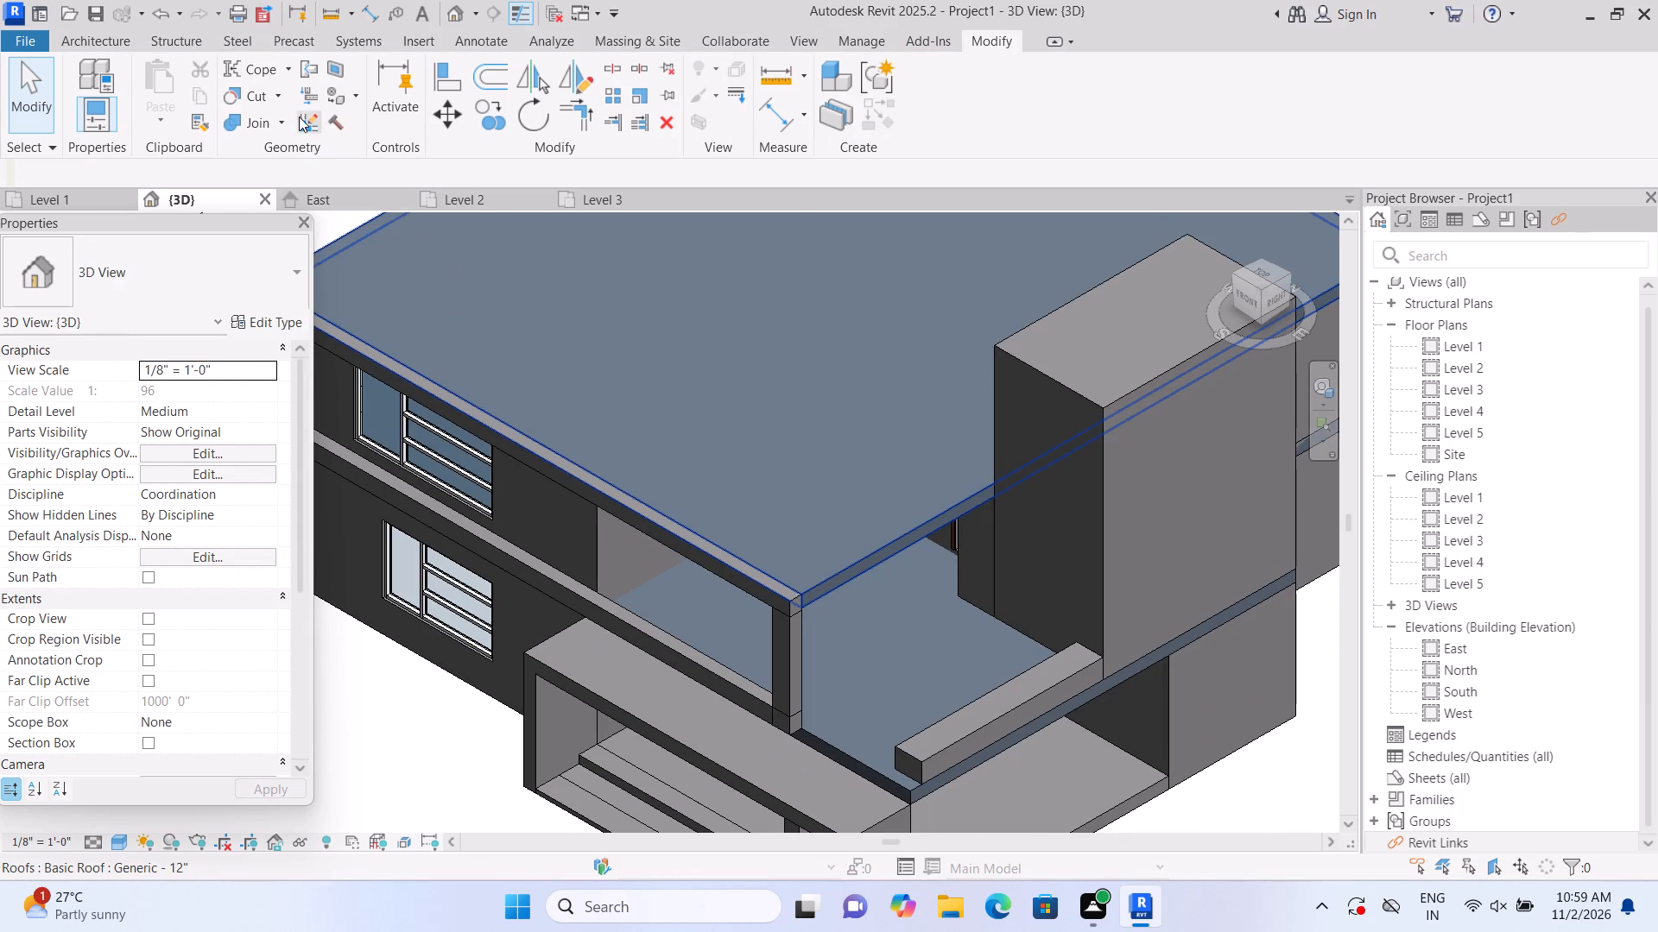
left_click(287, 119)
left_click(303, 159)
left_click(653, 506)
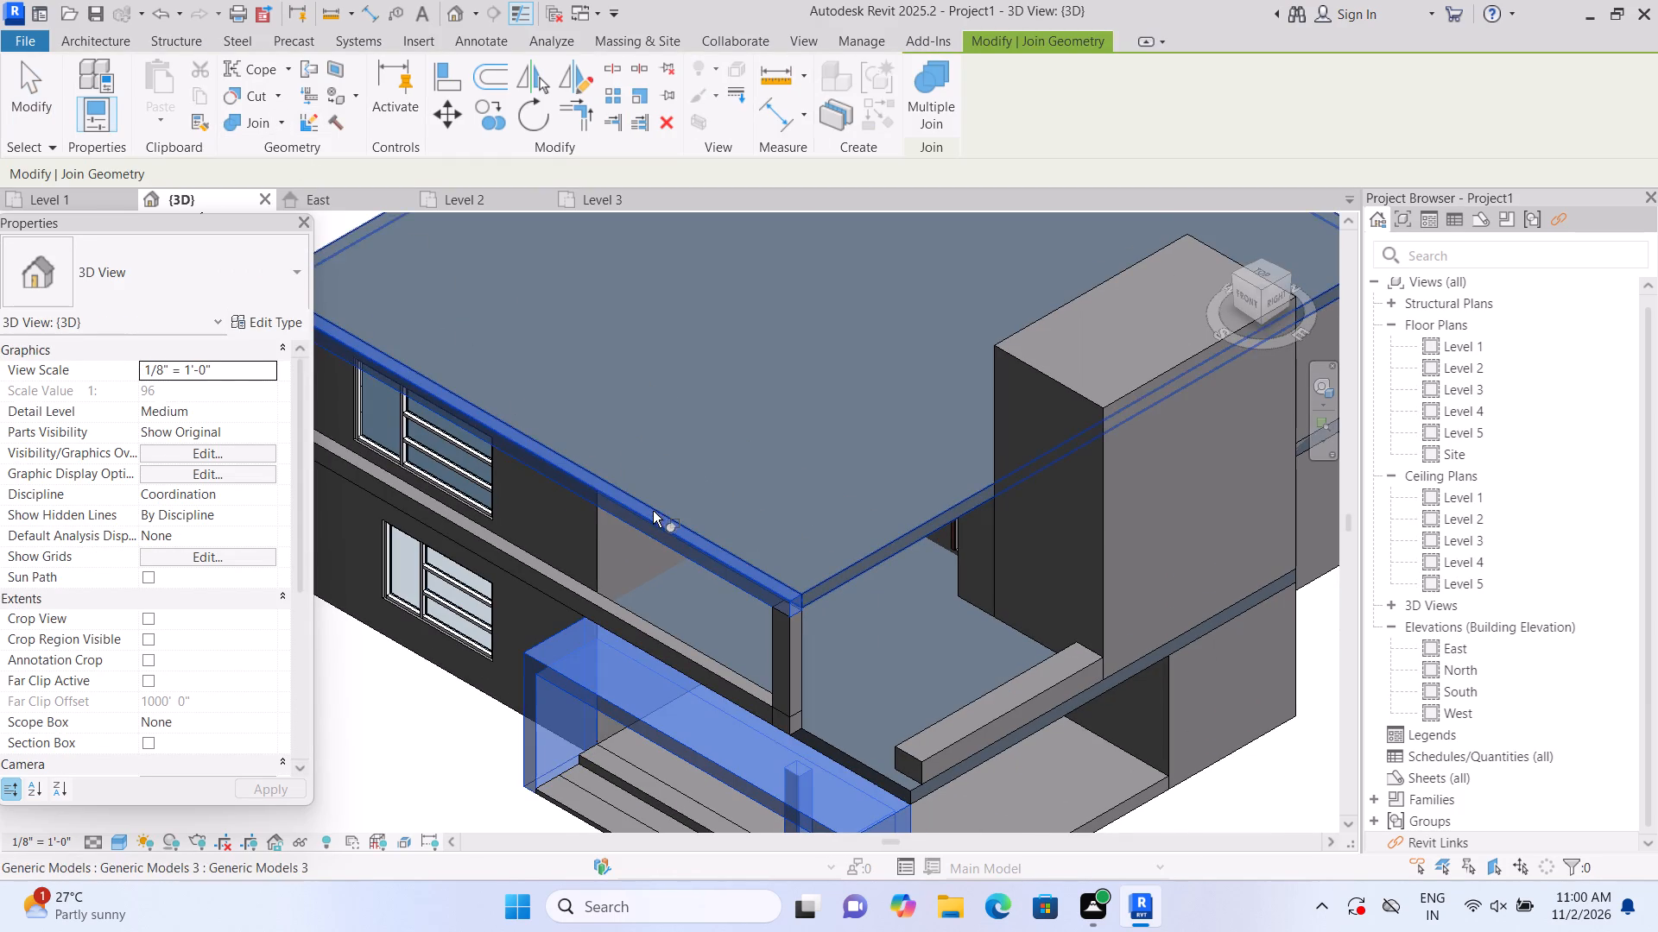
left_click(737, 681)
left_click(793, 663)
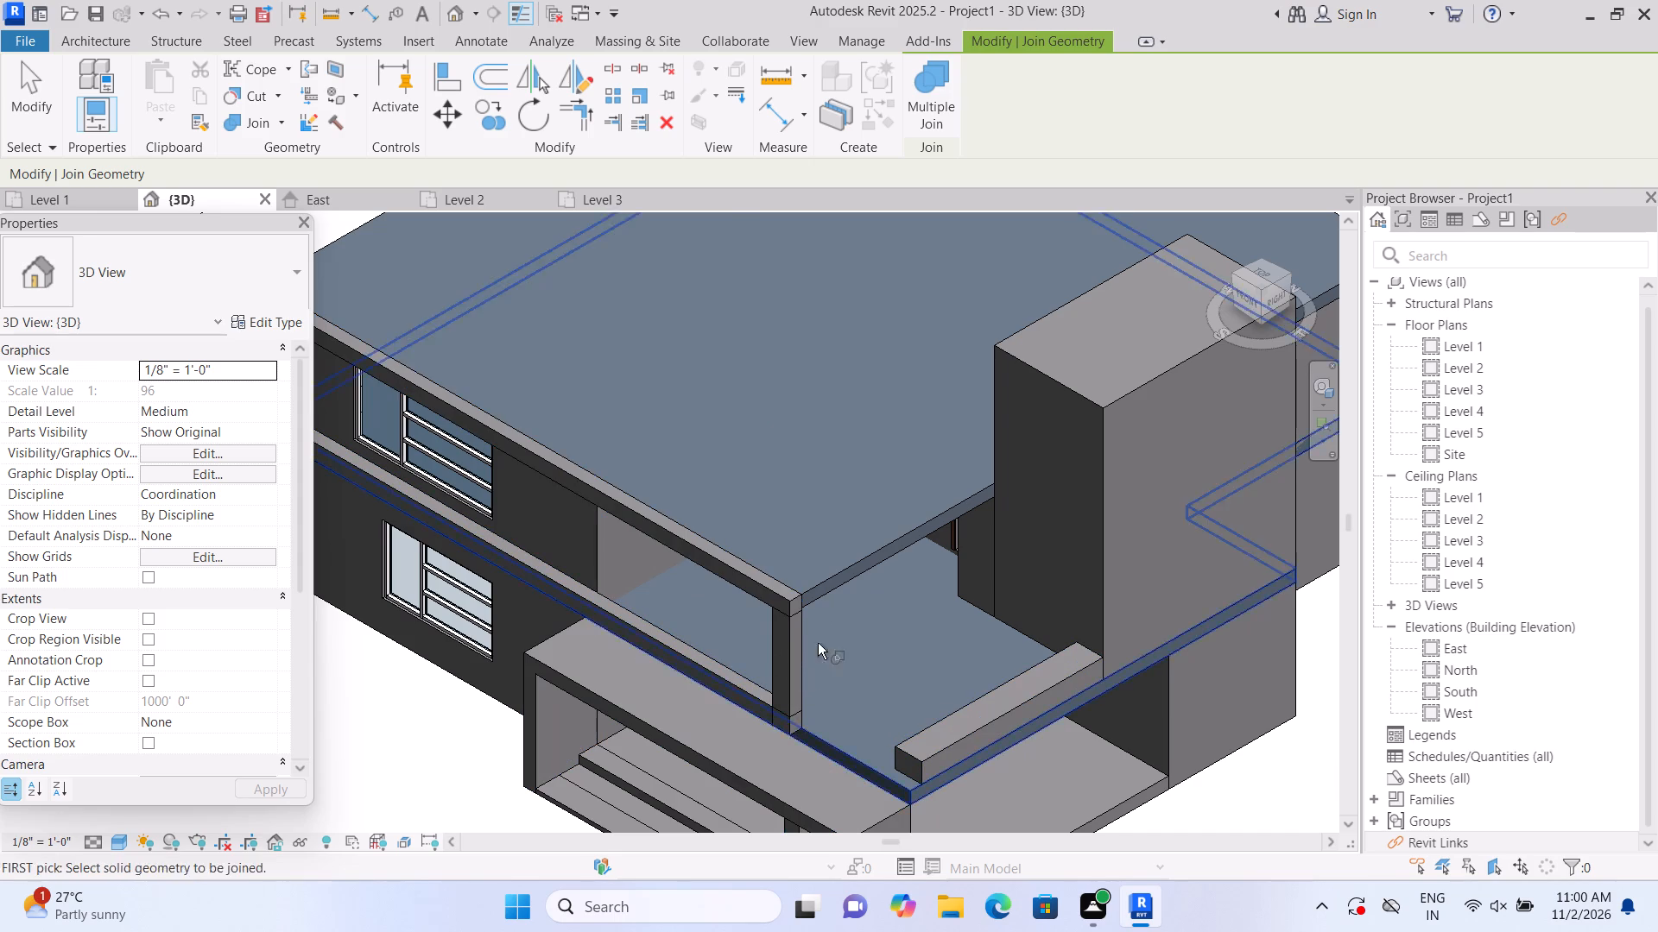
Join the front frame component with the upper-floor front wall at the corner opposite the tower using Join Geometry.
scroll(837, 625, "down", 3)
scroll(465, 524, "up", 6)
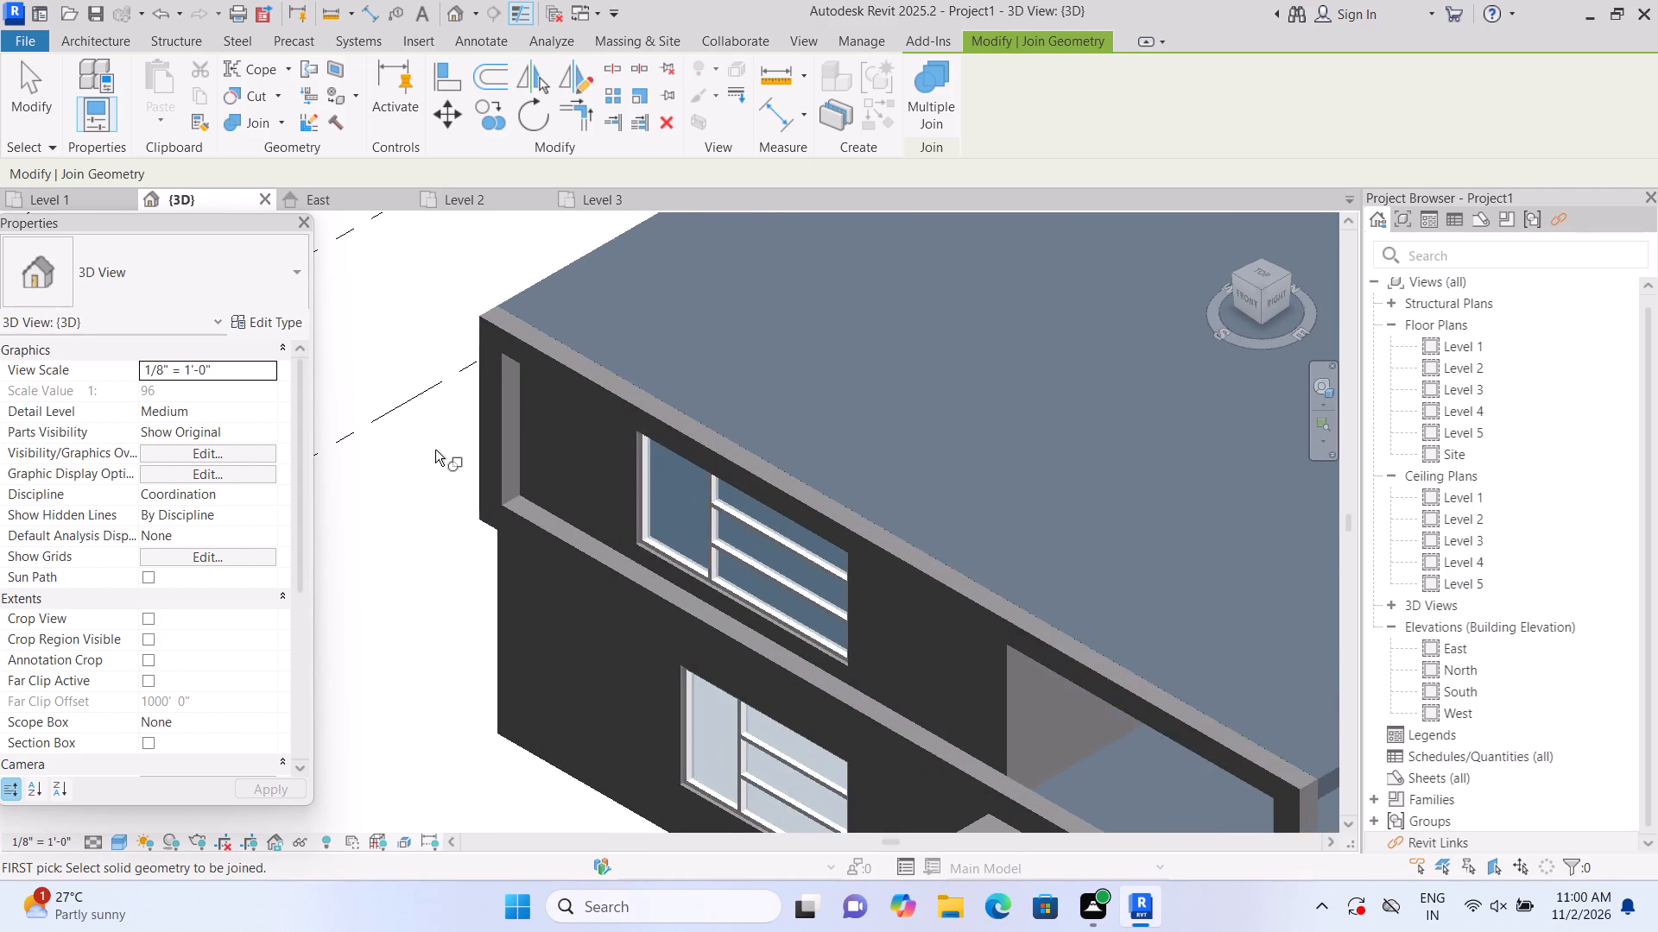
middle_click_drag(435, 444, 415, 547)
scroll(459, 567, "up", 2)
left_click(482, 490)
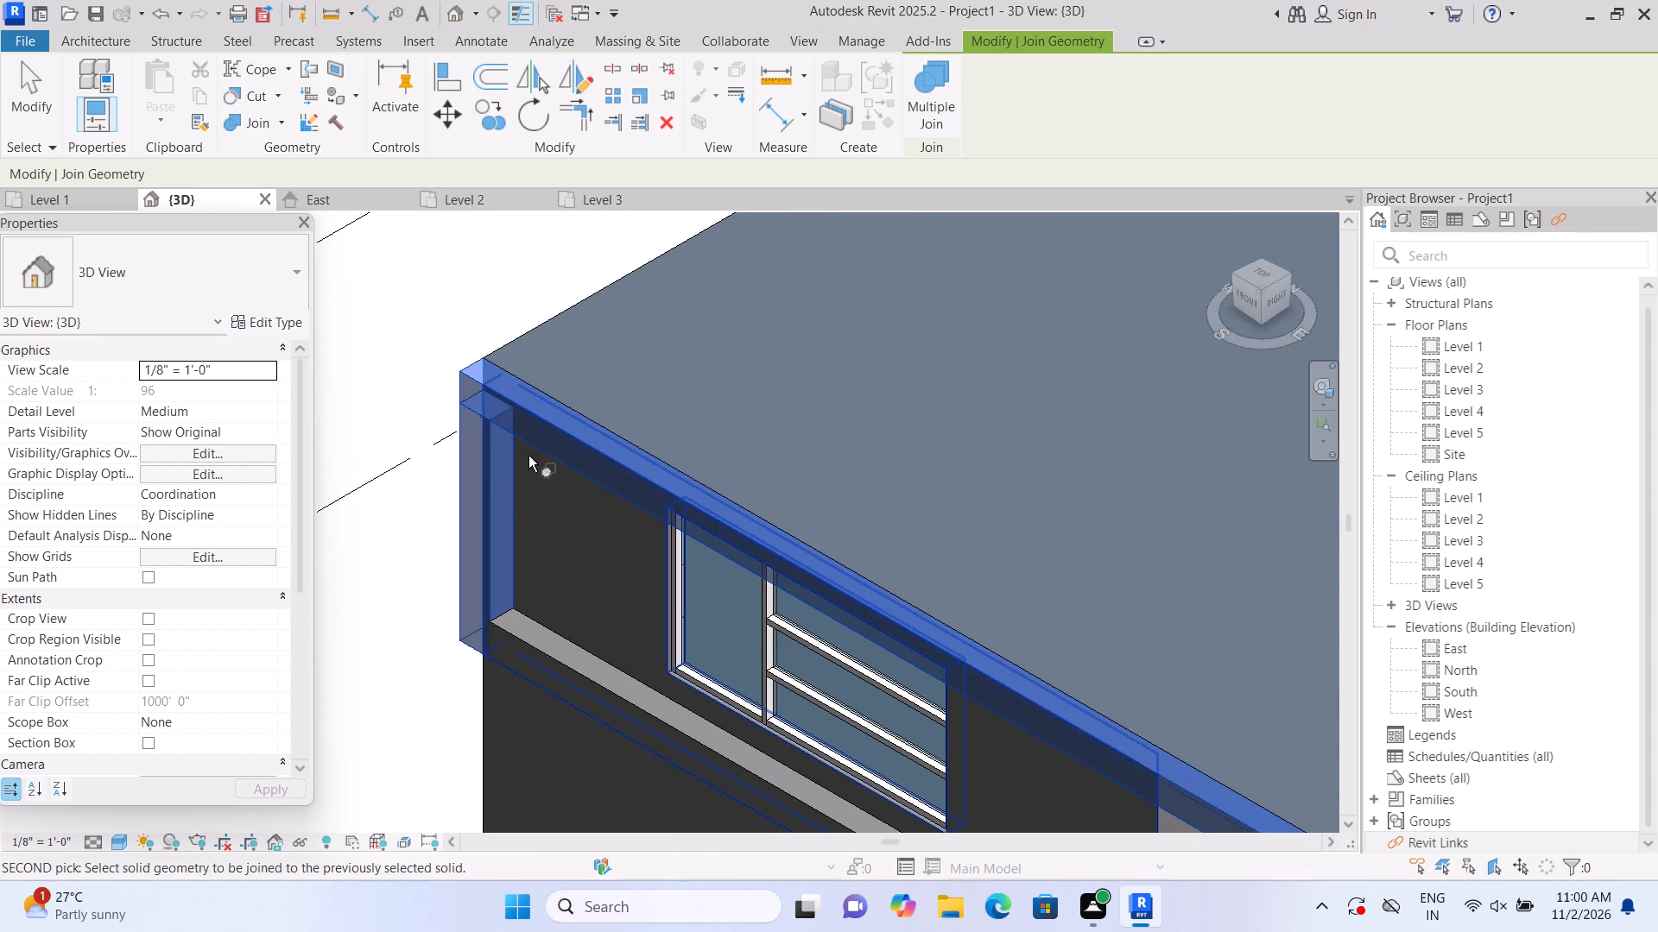
left_click(529, 450)
scroll(422, 523, "down", 2)
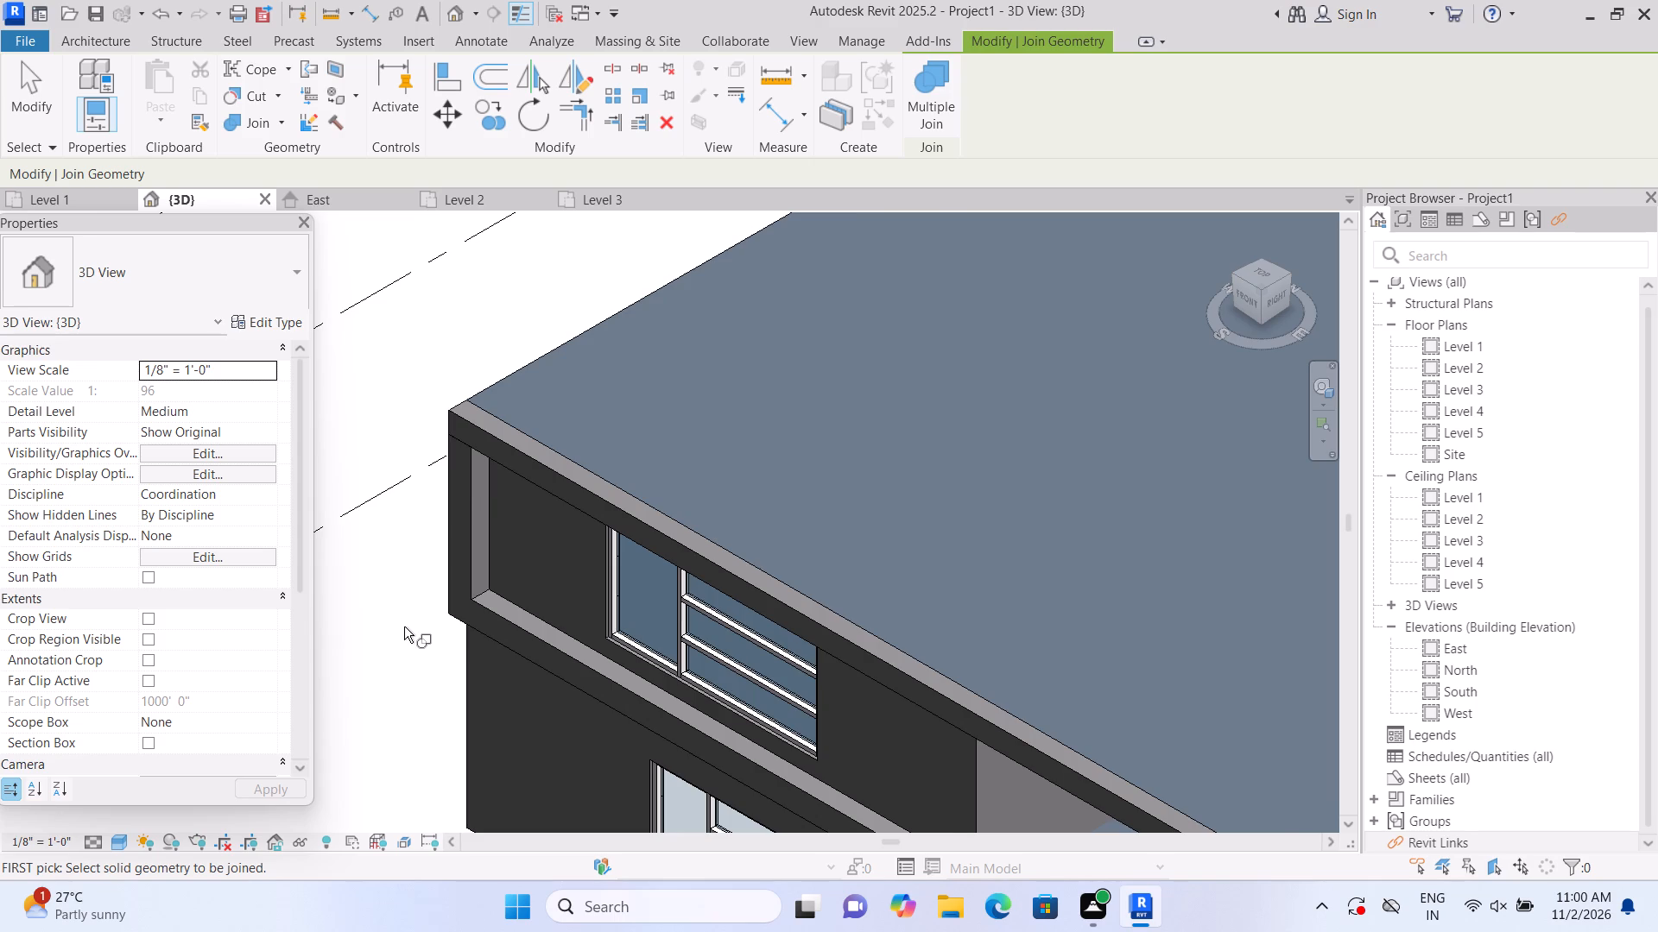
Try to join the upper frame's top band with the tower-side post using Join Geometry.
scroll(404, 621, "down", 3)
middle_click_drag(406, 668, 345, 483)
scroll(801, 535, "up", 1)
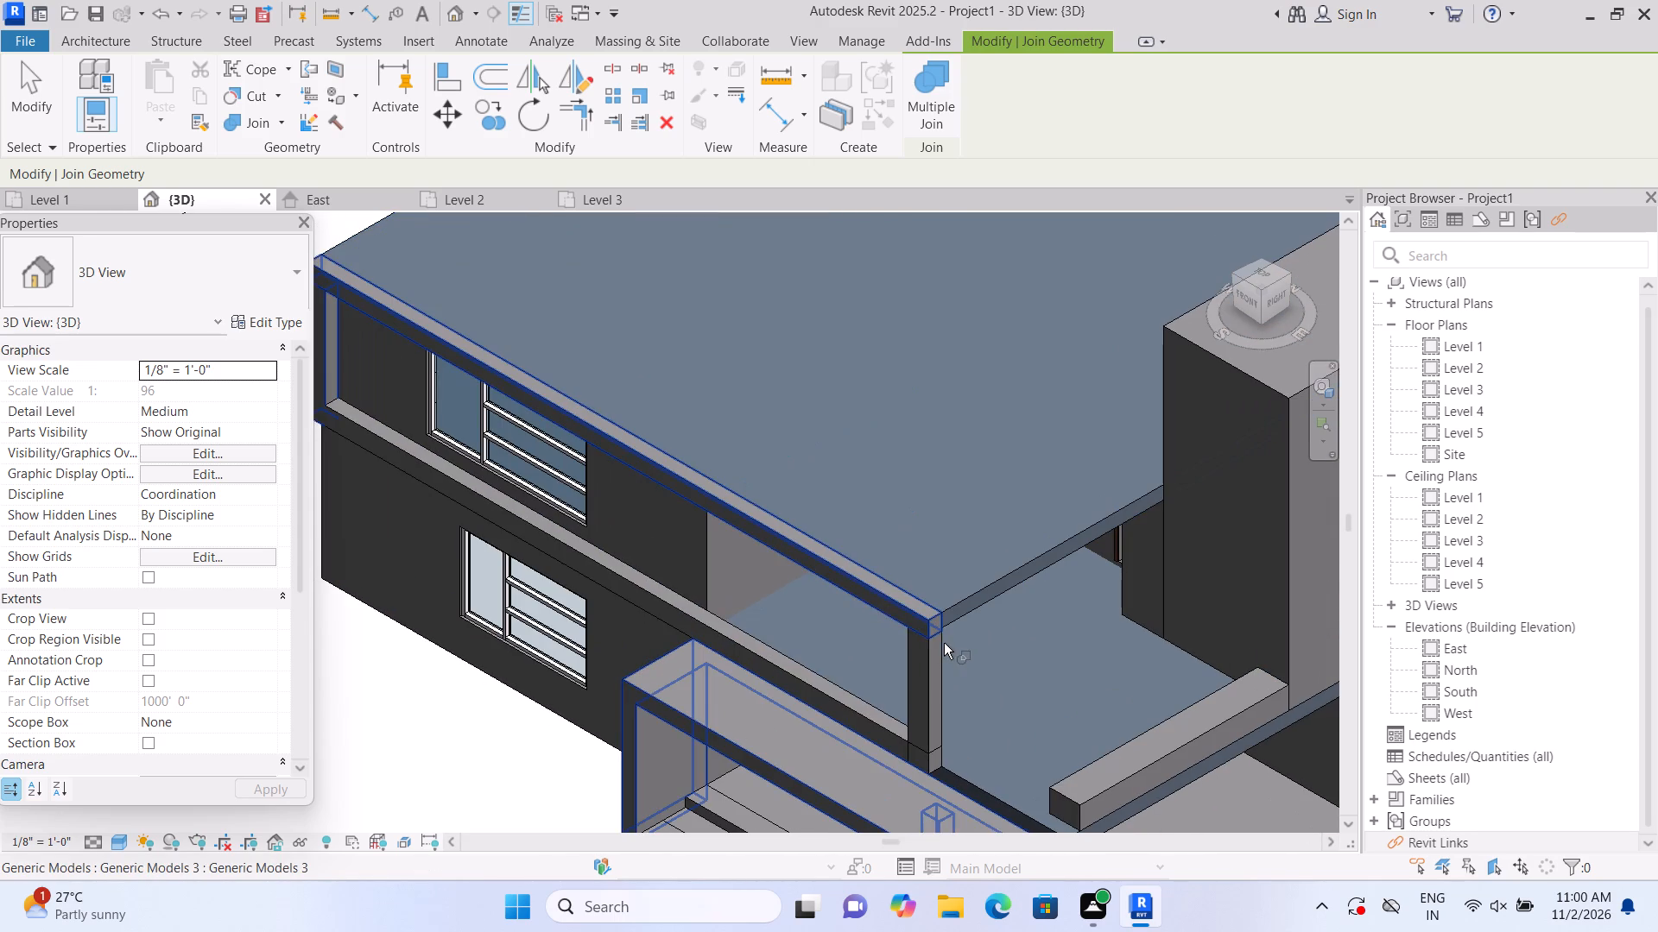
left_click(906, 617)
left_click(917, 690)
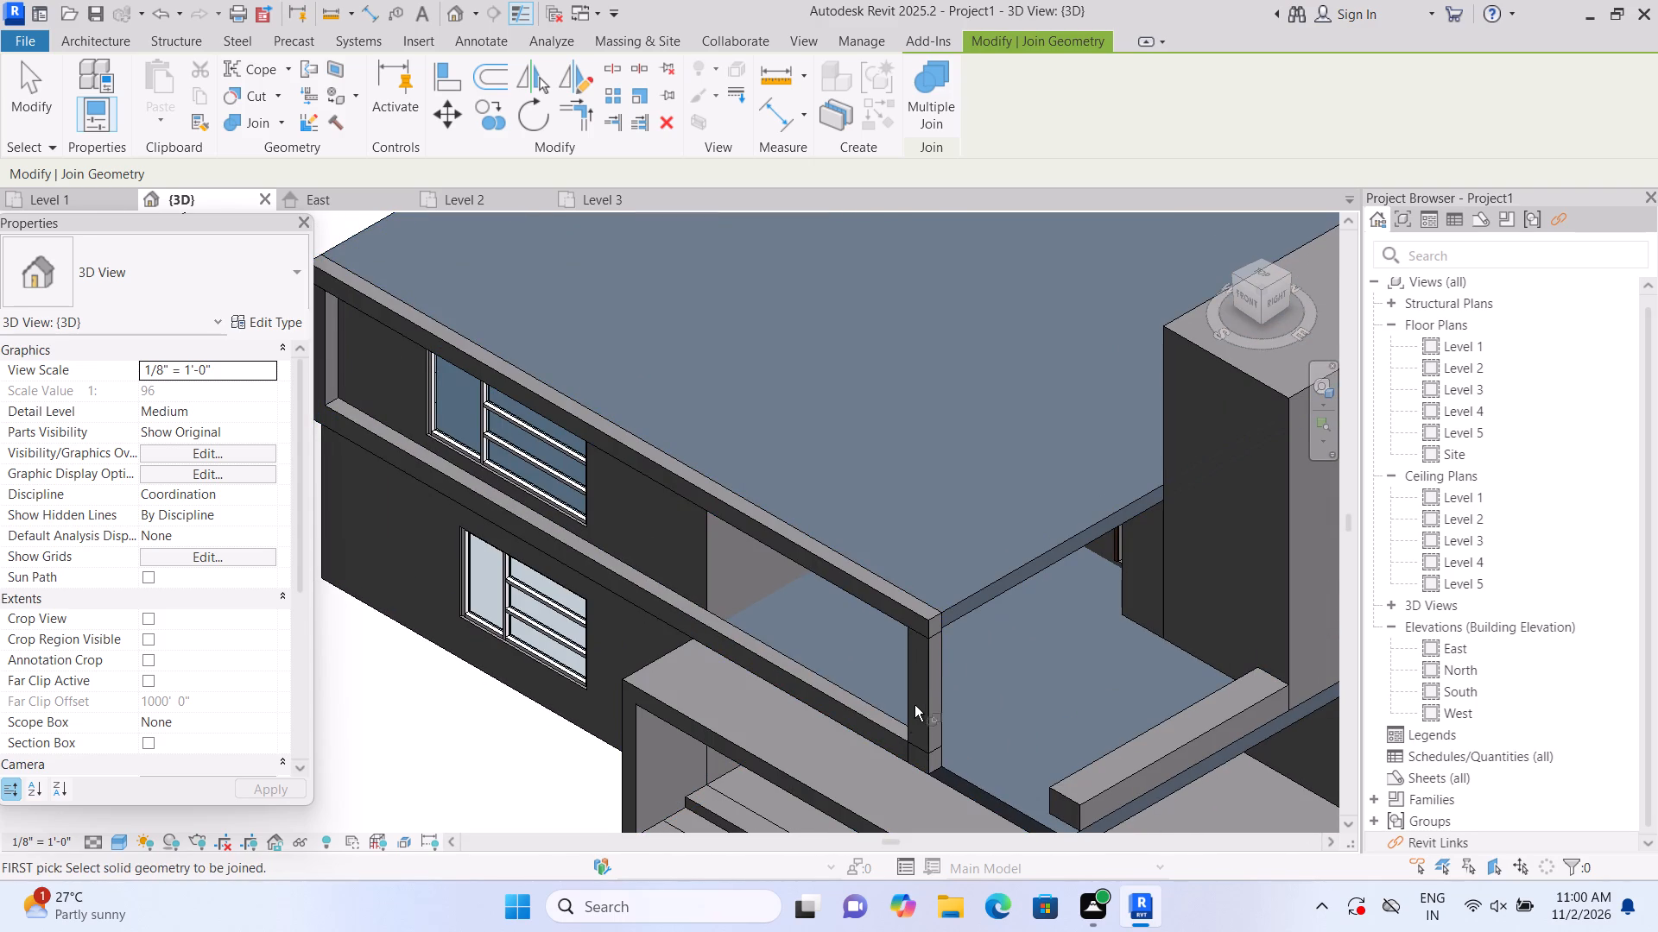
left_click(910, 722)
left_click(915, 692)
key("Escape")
Examine where the tower-side post meets the upper frame's top and lower bands, selecting each component to identify it.
scroll(1066, 746, "up", 6)
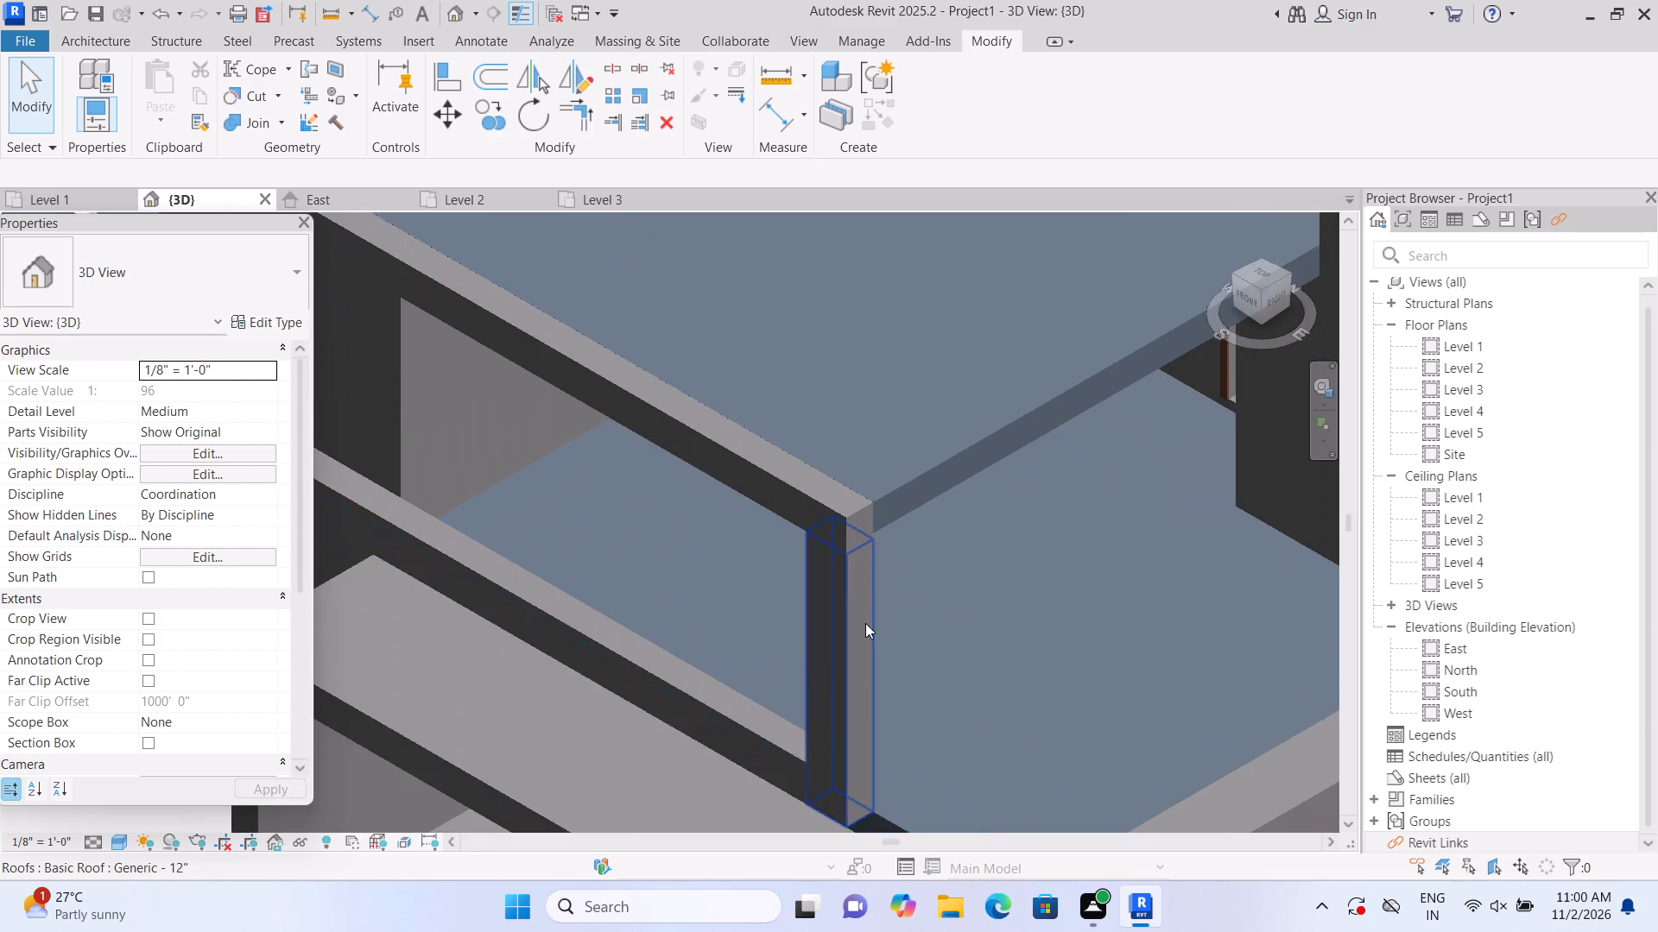
scroll(865, 623, "up", 4)
scroll(785, 471, "up", 6)
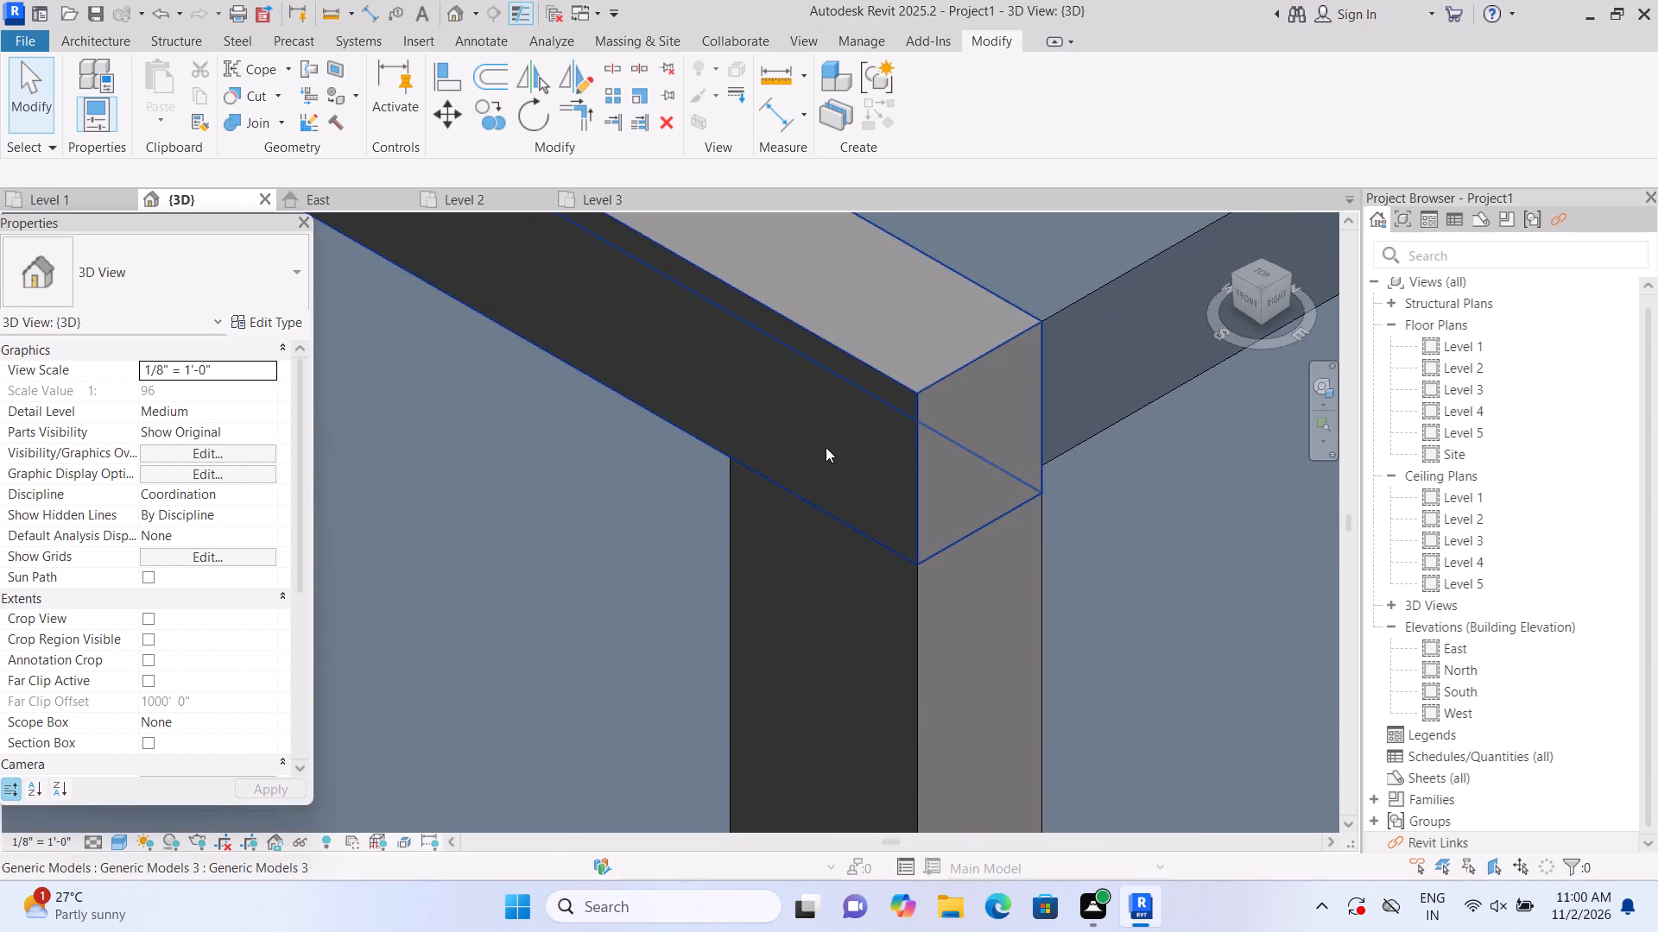
left_click(826, 446)
scroll(834, 455, "down", 8)
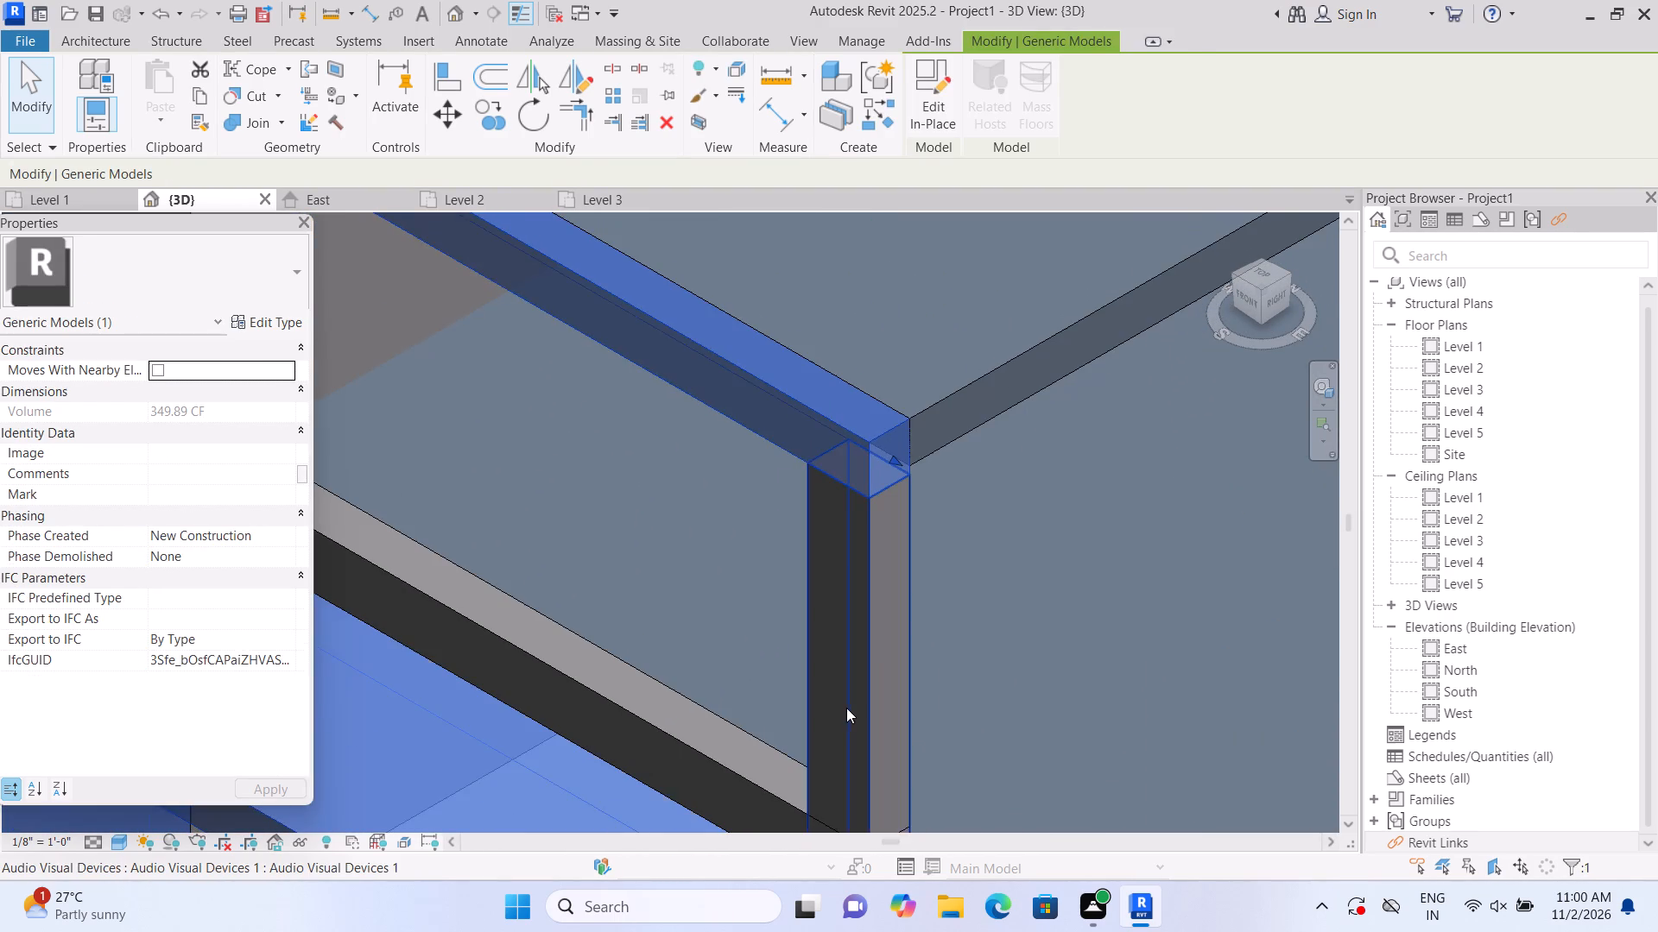
left_click(846, 708)
scroll(851, 702, "down", 4)
middle_click_drag(864, 657, 851, 534)
middle_click_drag(852, 684, 852, 672)
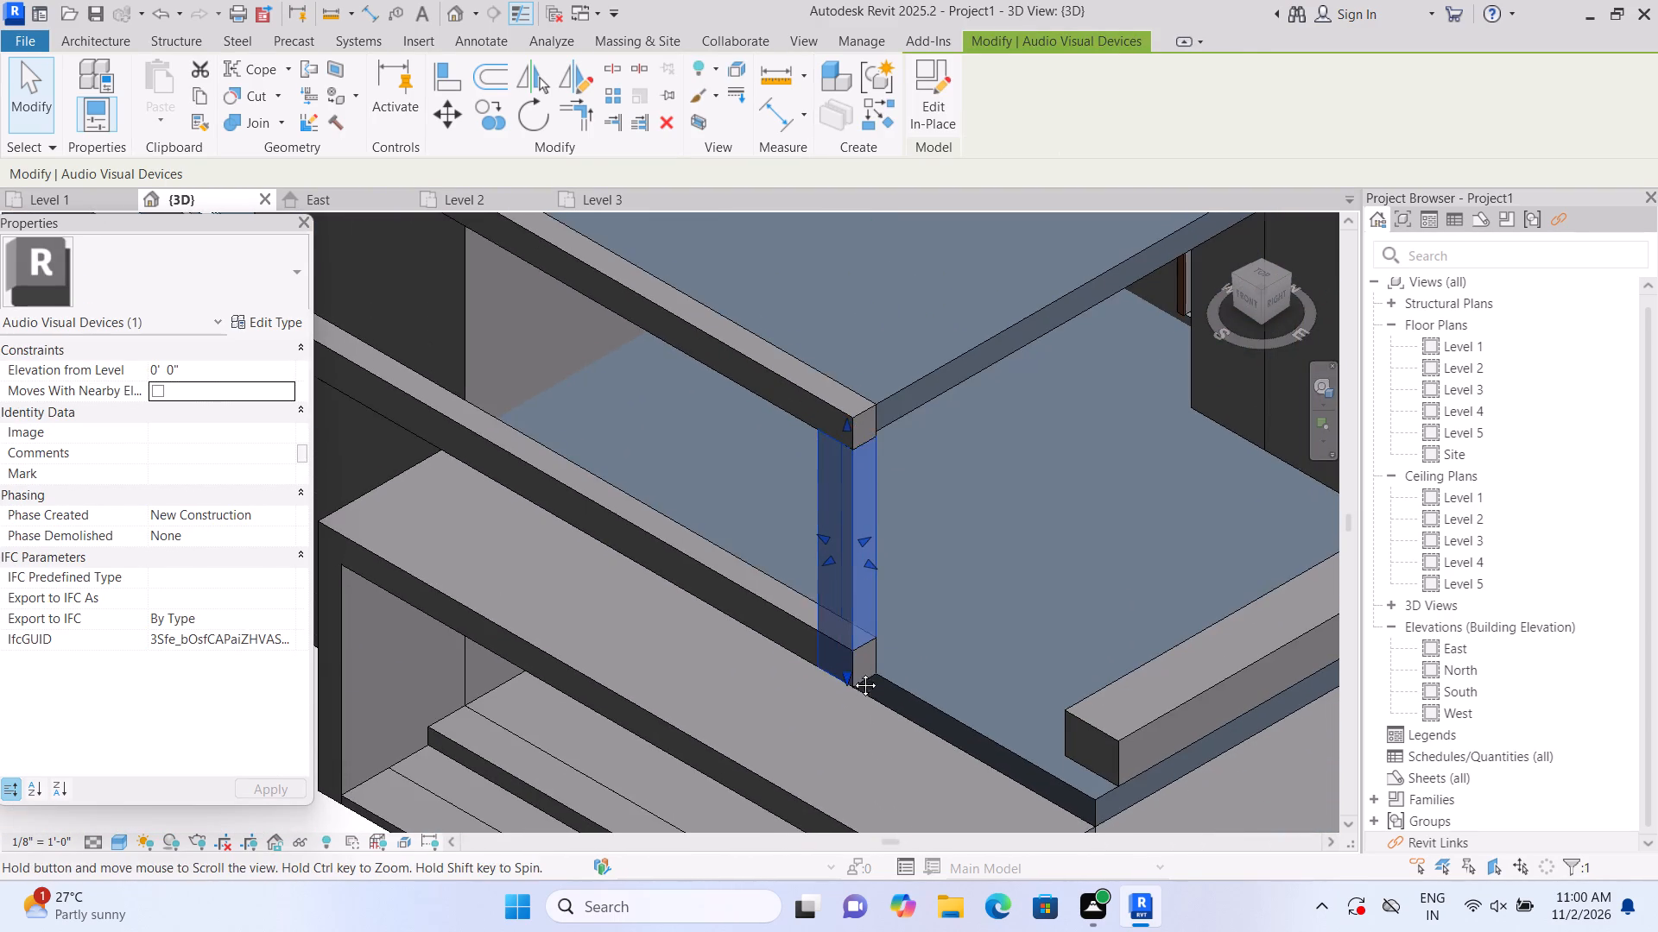
middle_click_drag(852, 672, 851, 595)
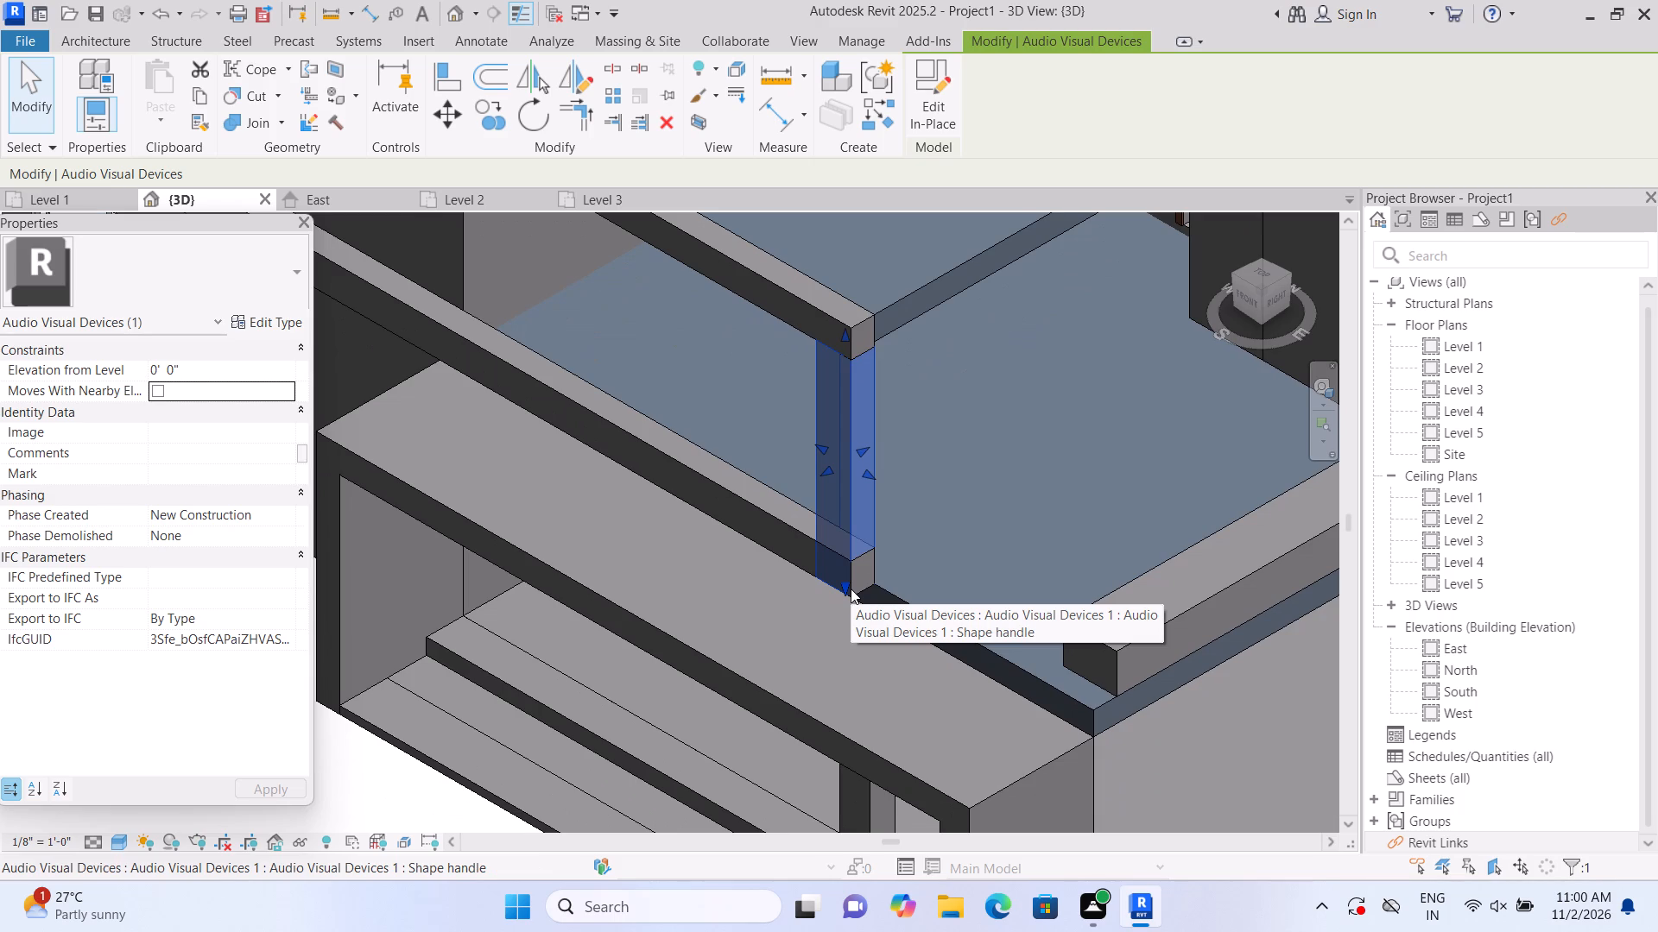
key("Escape")
middle_click_drag(843, 647, 836, 630)
scroll(872, 425, "up", 3)
left_click(810, 533)
left_click(730, 561)
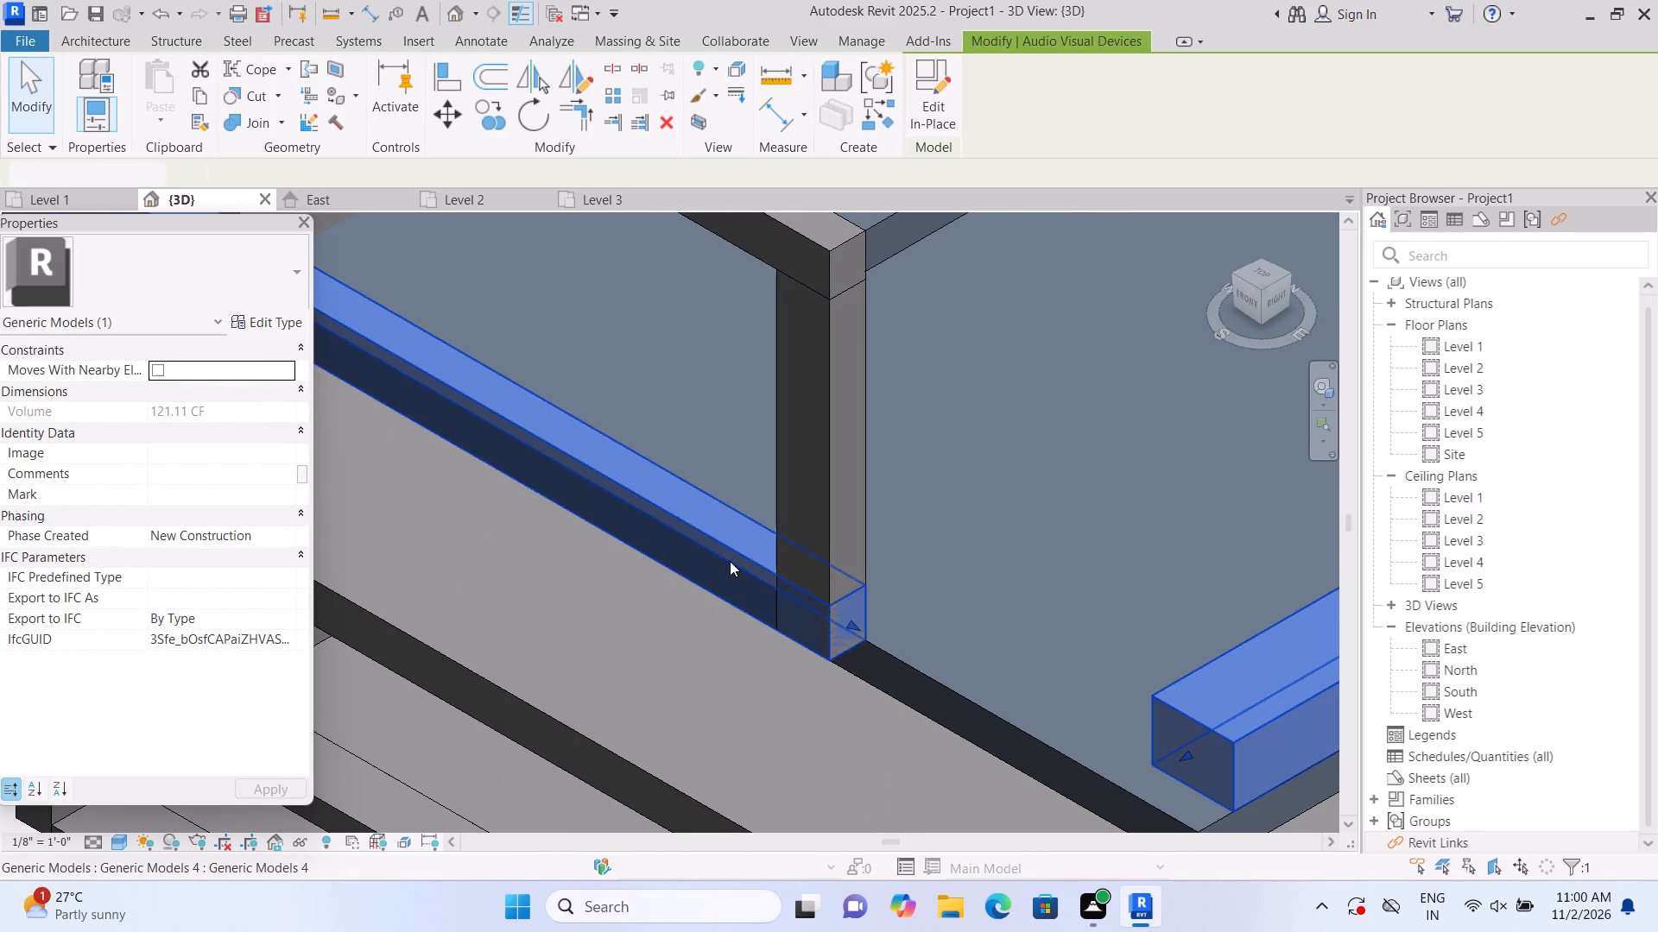
key("Escape")
scroll(800, 612, "down", 2)
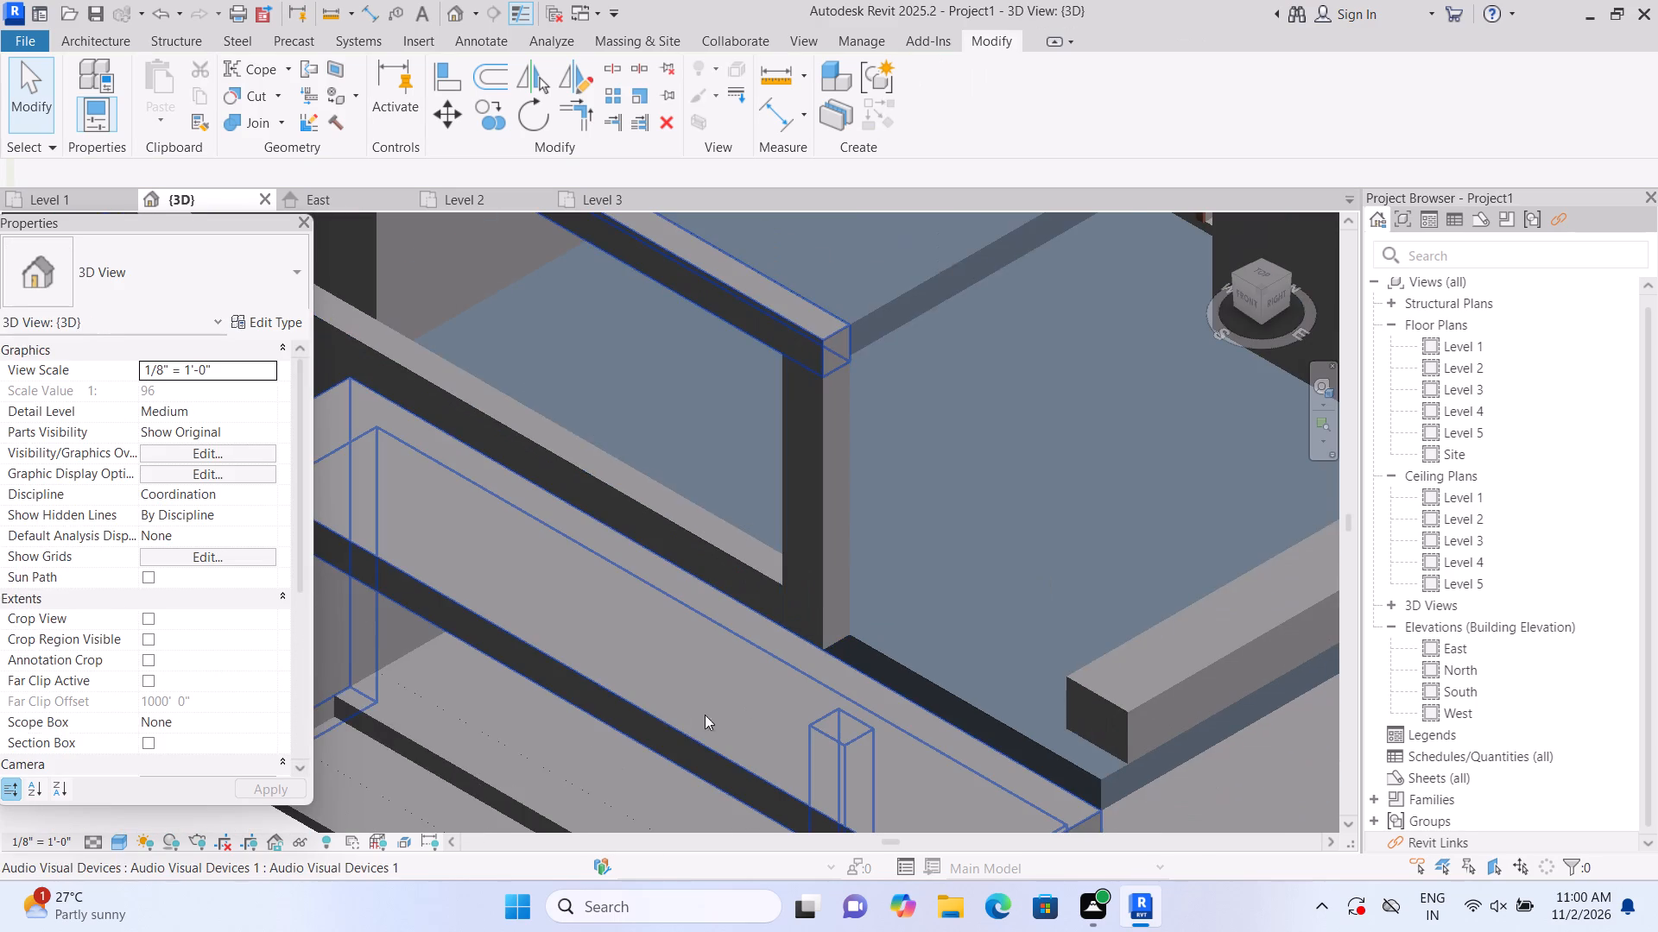
scroll(779, 662, "up", 7)
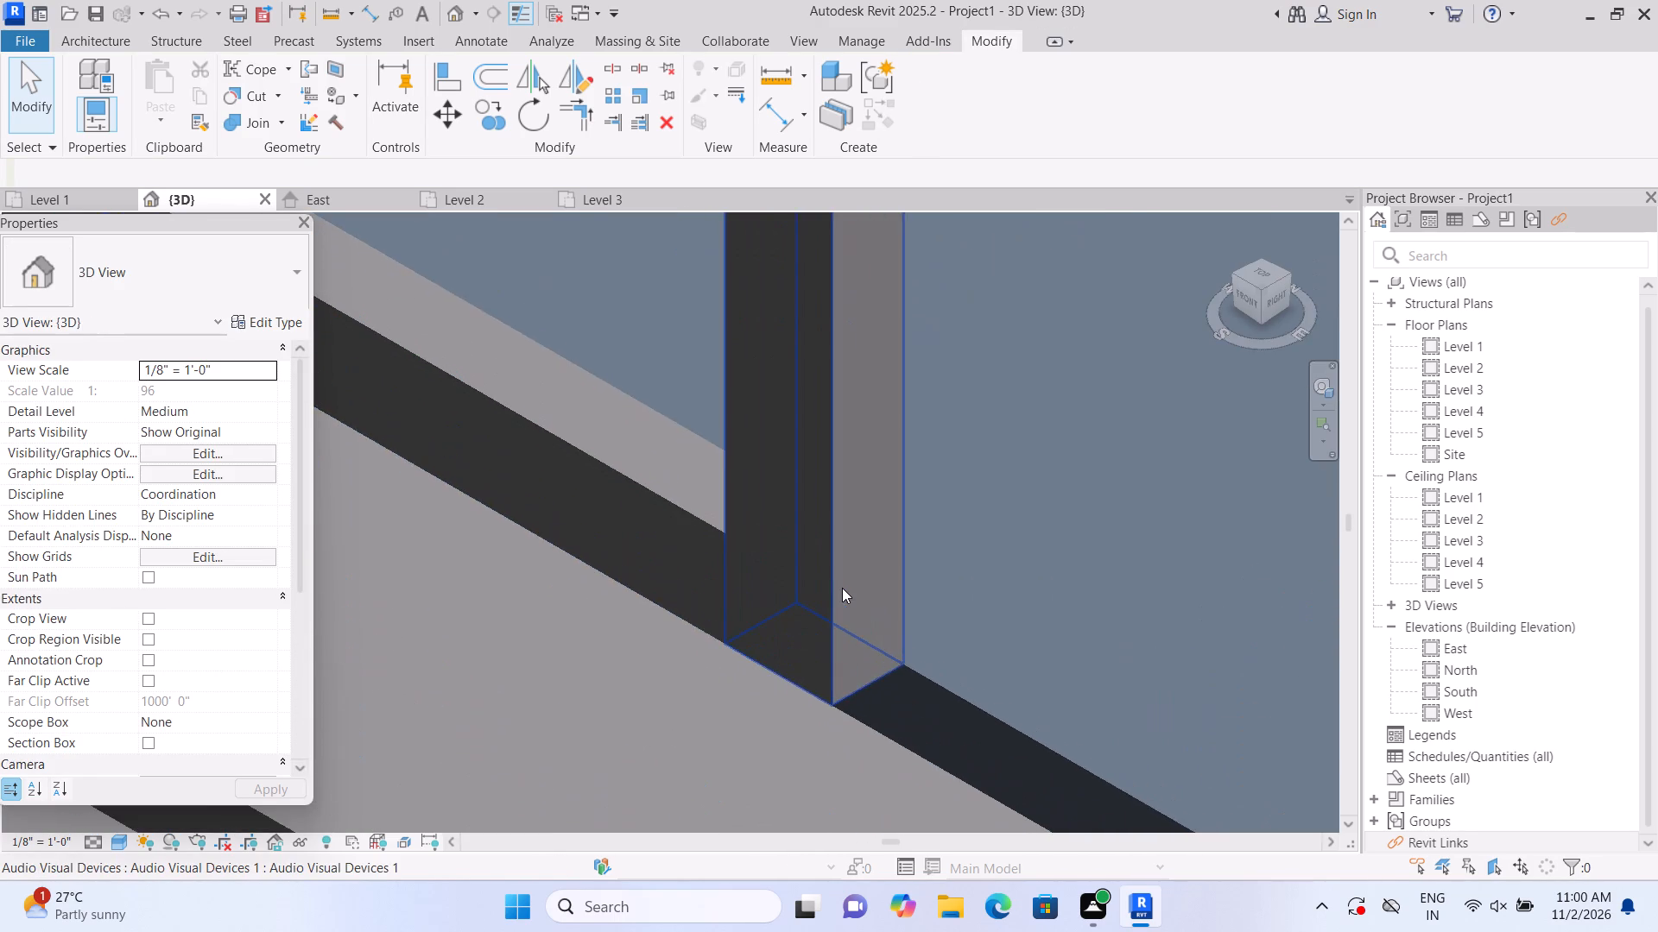
scroll(842, 588, "down", 5)
scroll(687, 751, "down", 5)
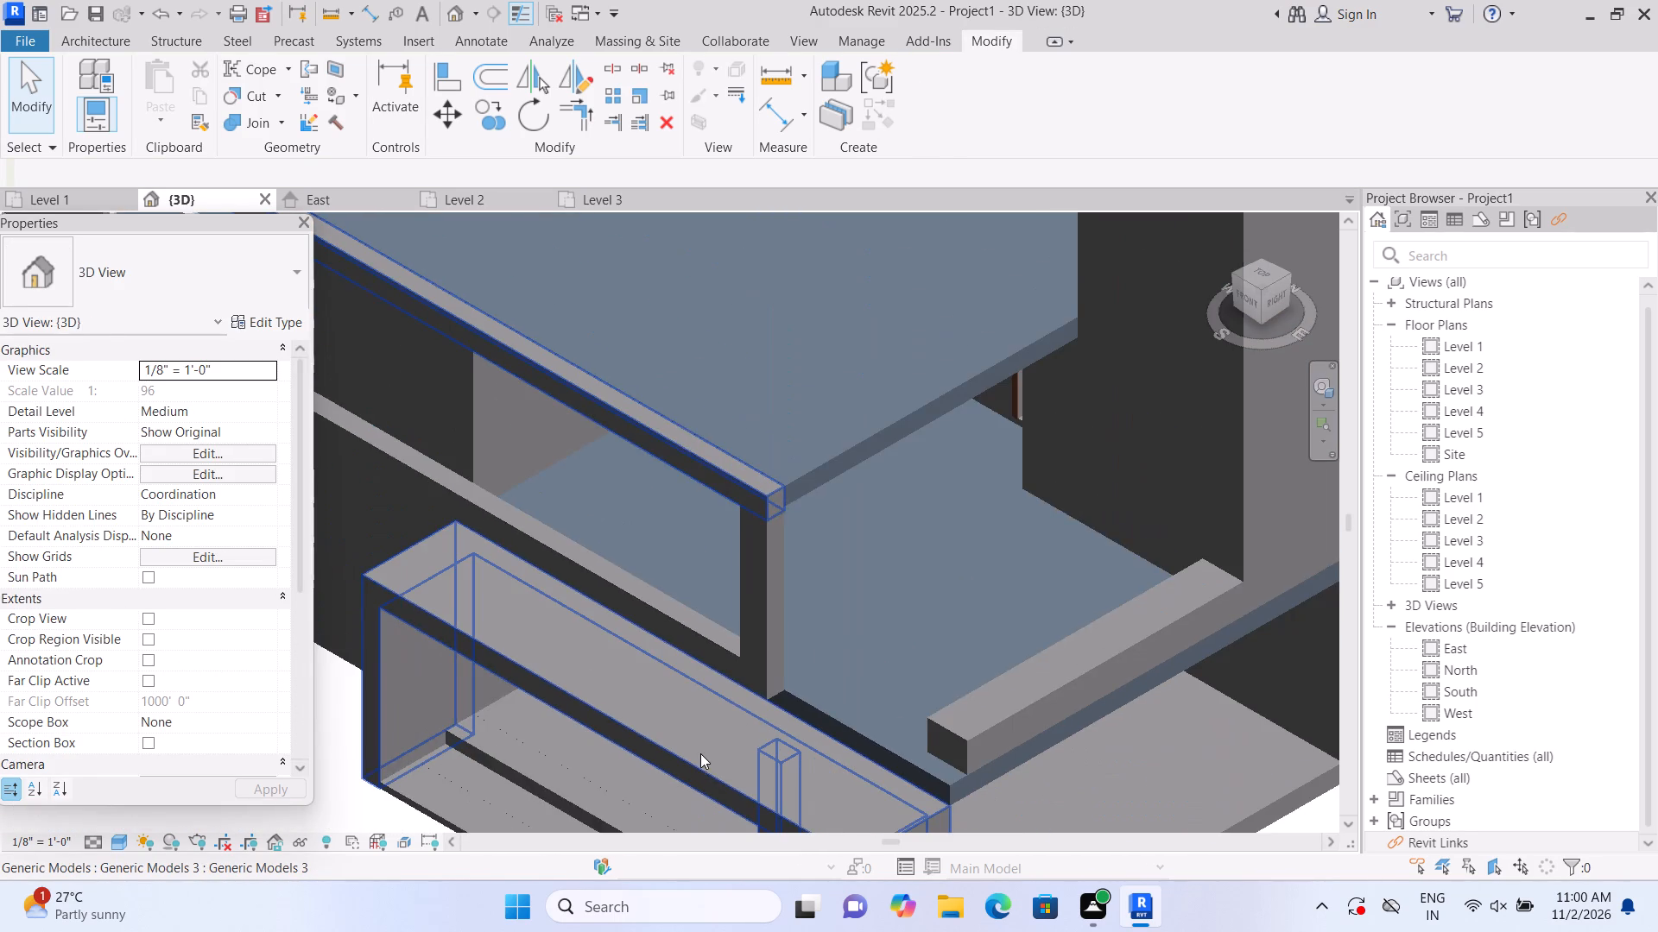
middle_click_drag(612, 689, 706, 751)
scroll(706, 735, "down", 4)
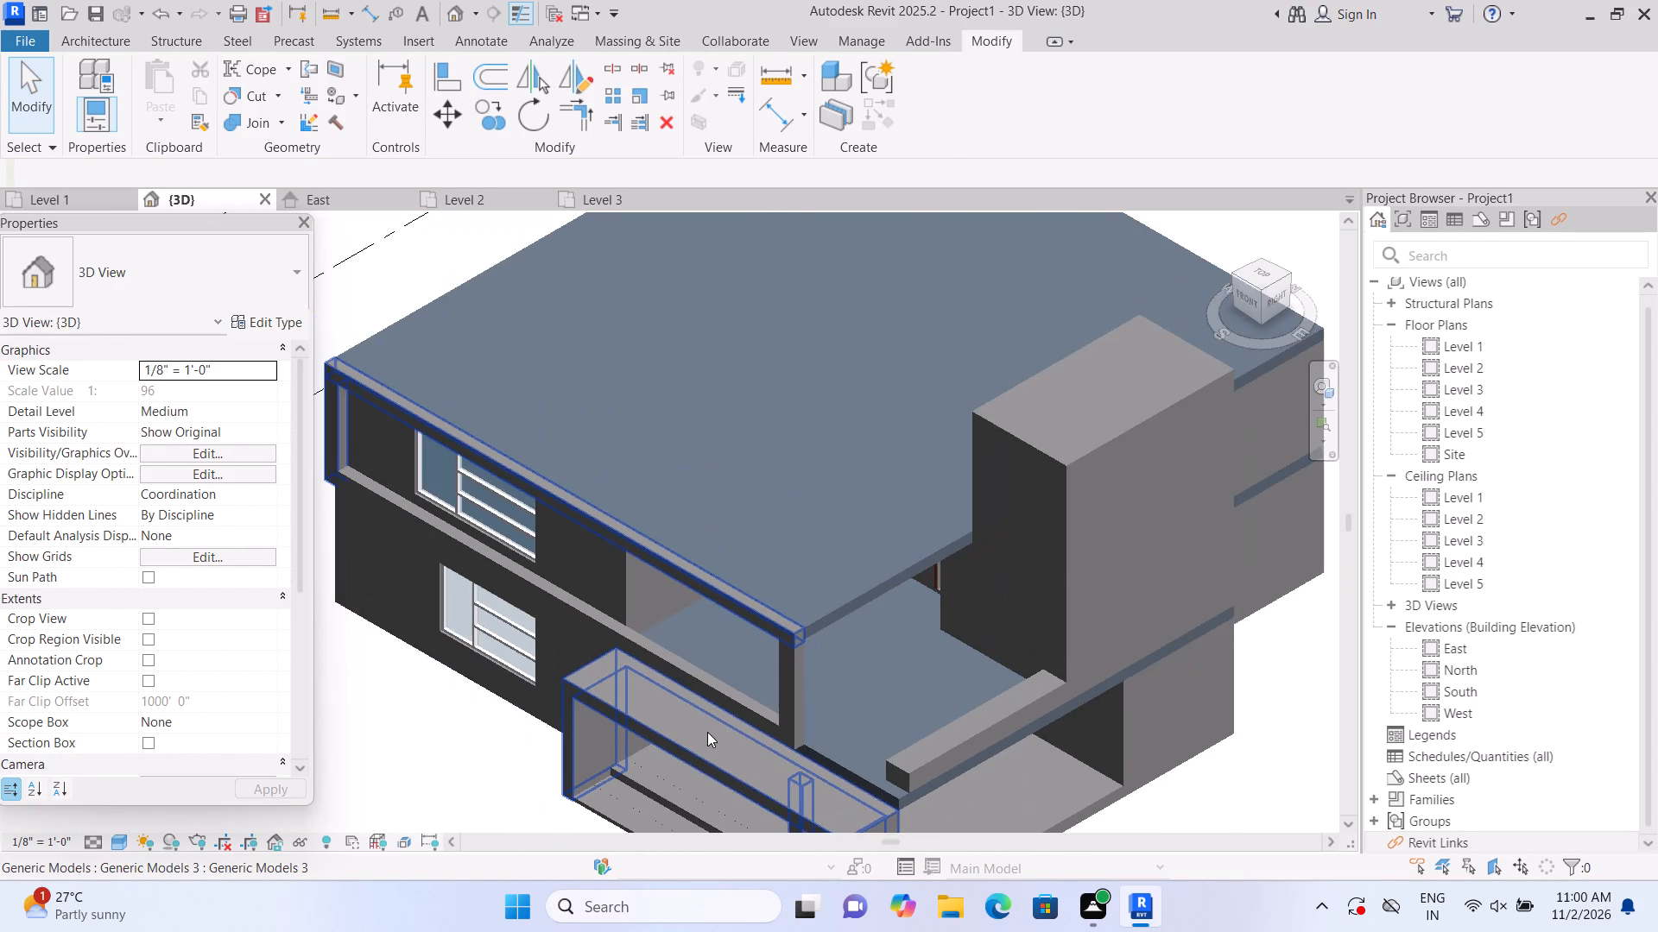
Inspect from the front how the upper frame's top band meets the post at the corner opposite the tower.
left_click(1249, 297)
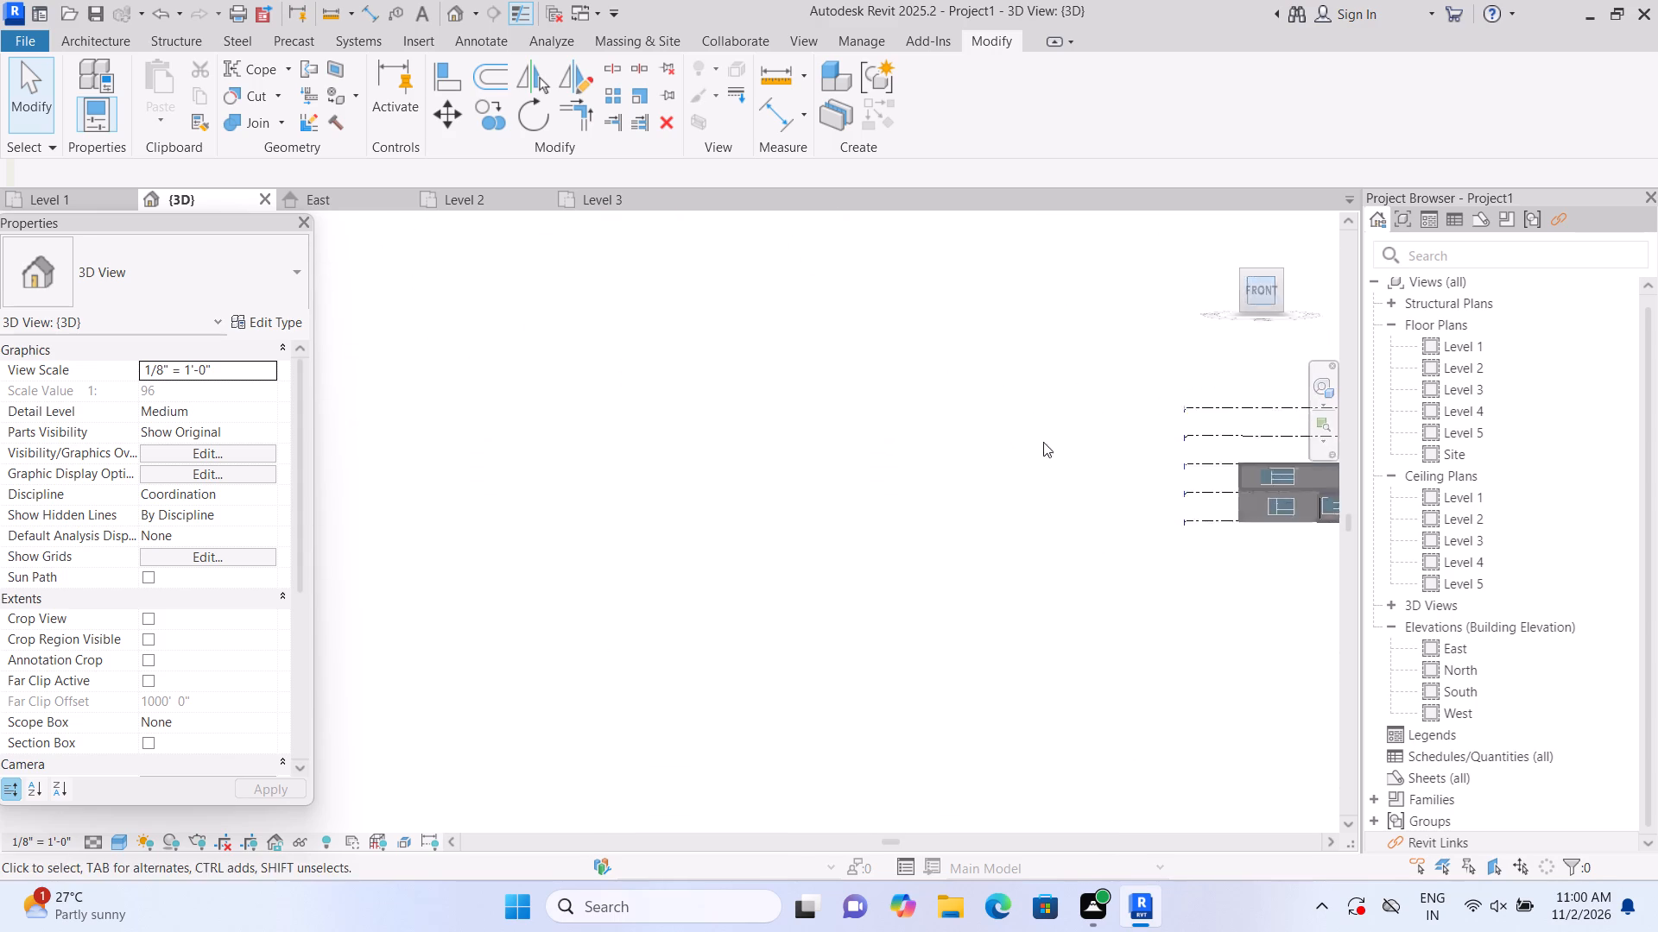
scroll(452, 513, "up", 11)
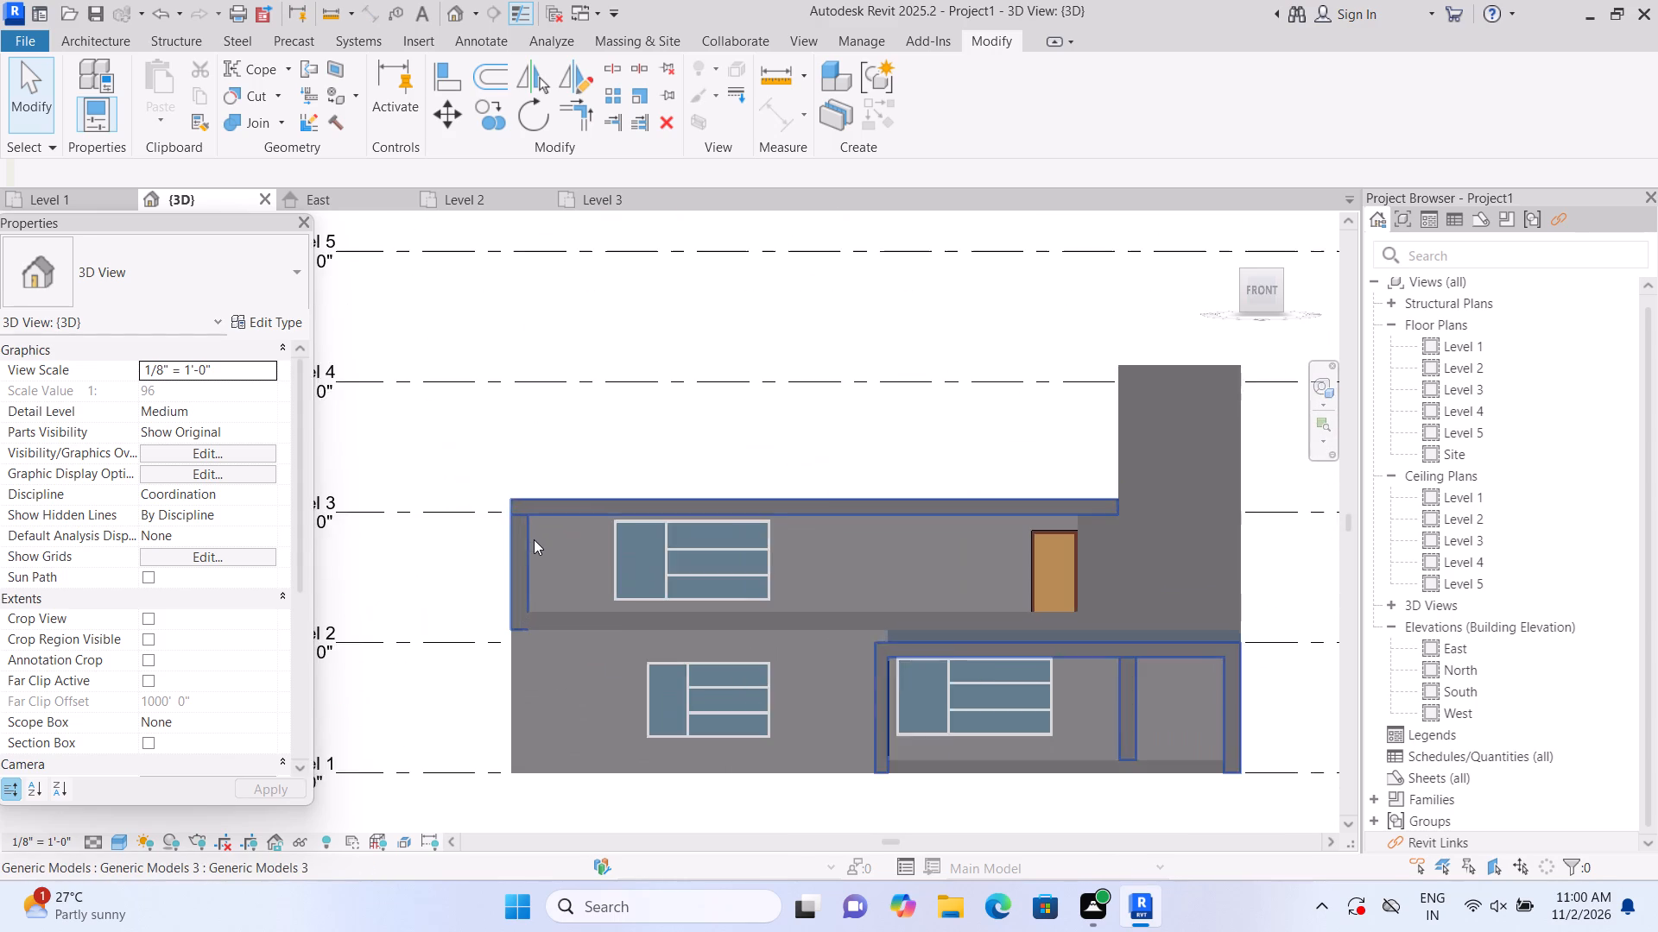
scroll(534, 541, "up", 2)
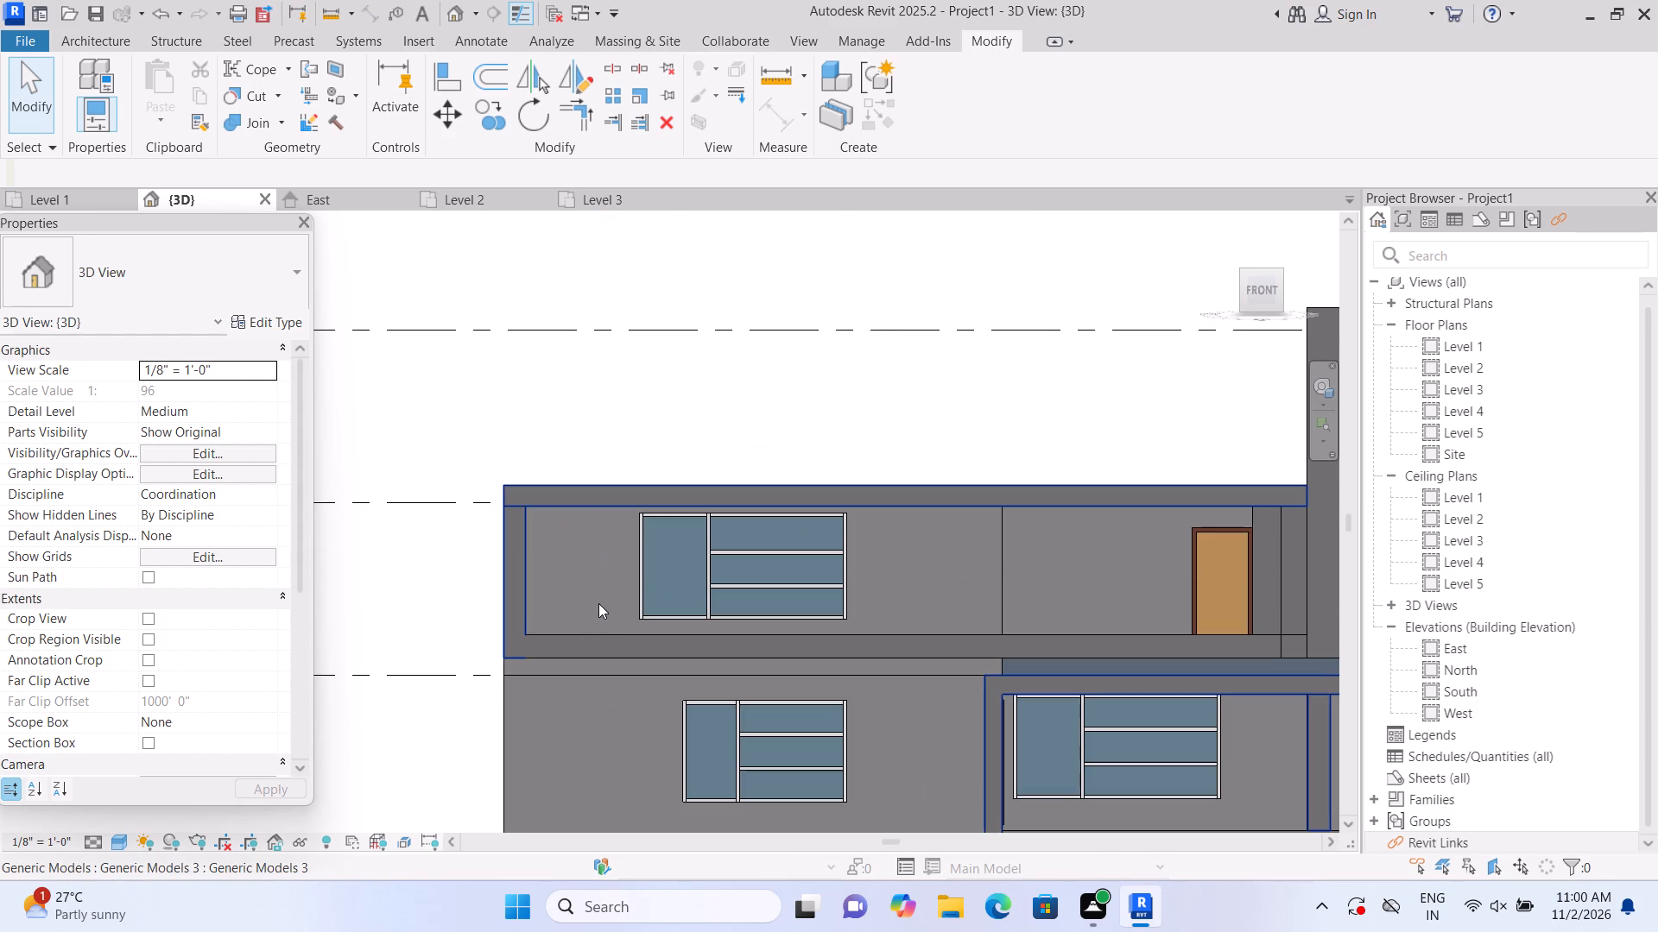
scroll(598, 608, "up", 2)
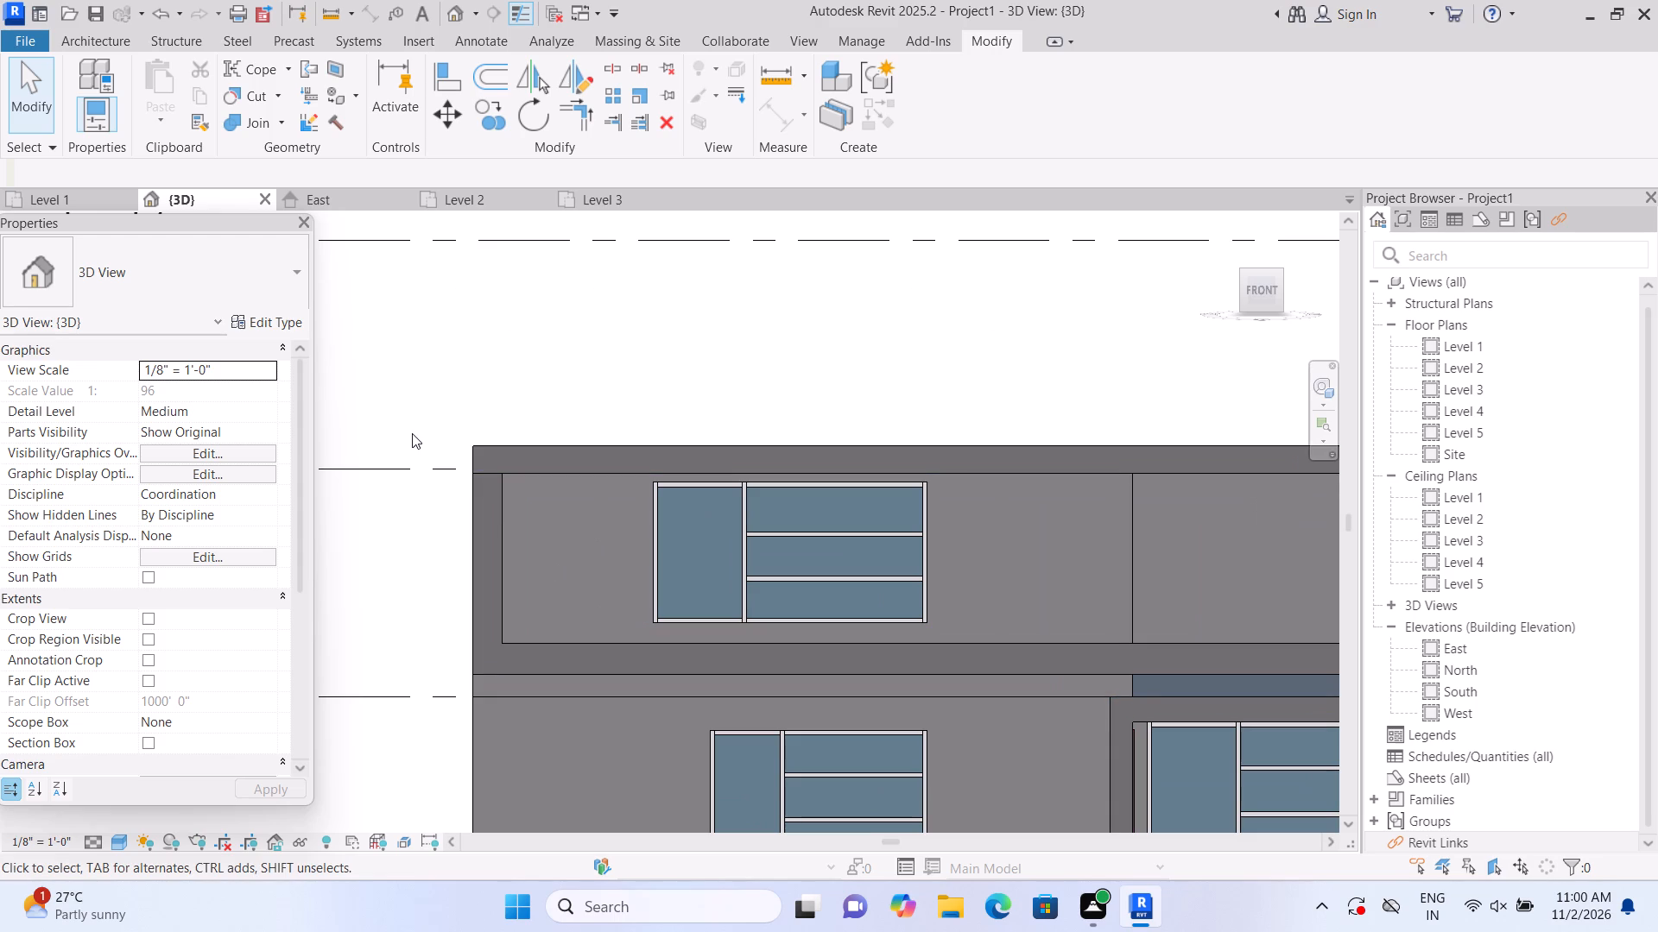
left_click(524, 467)
scroll(501, 483, "up", 7)
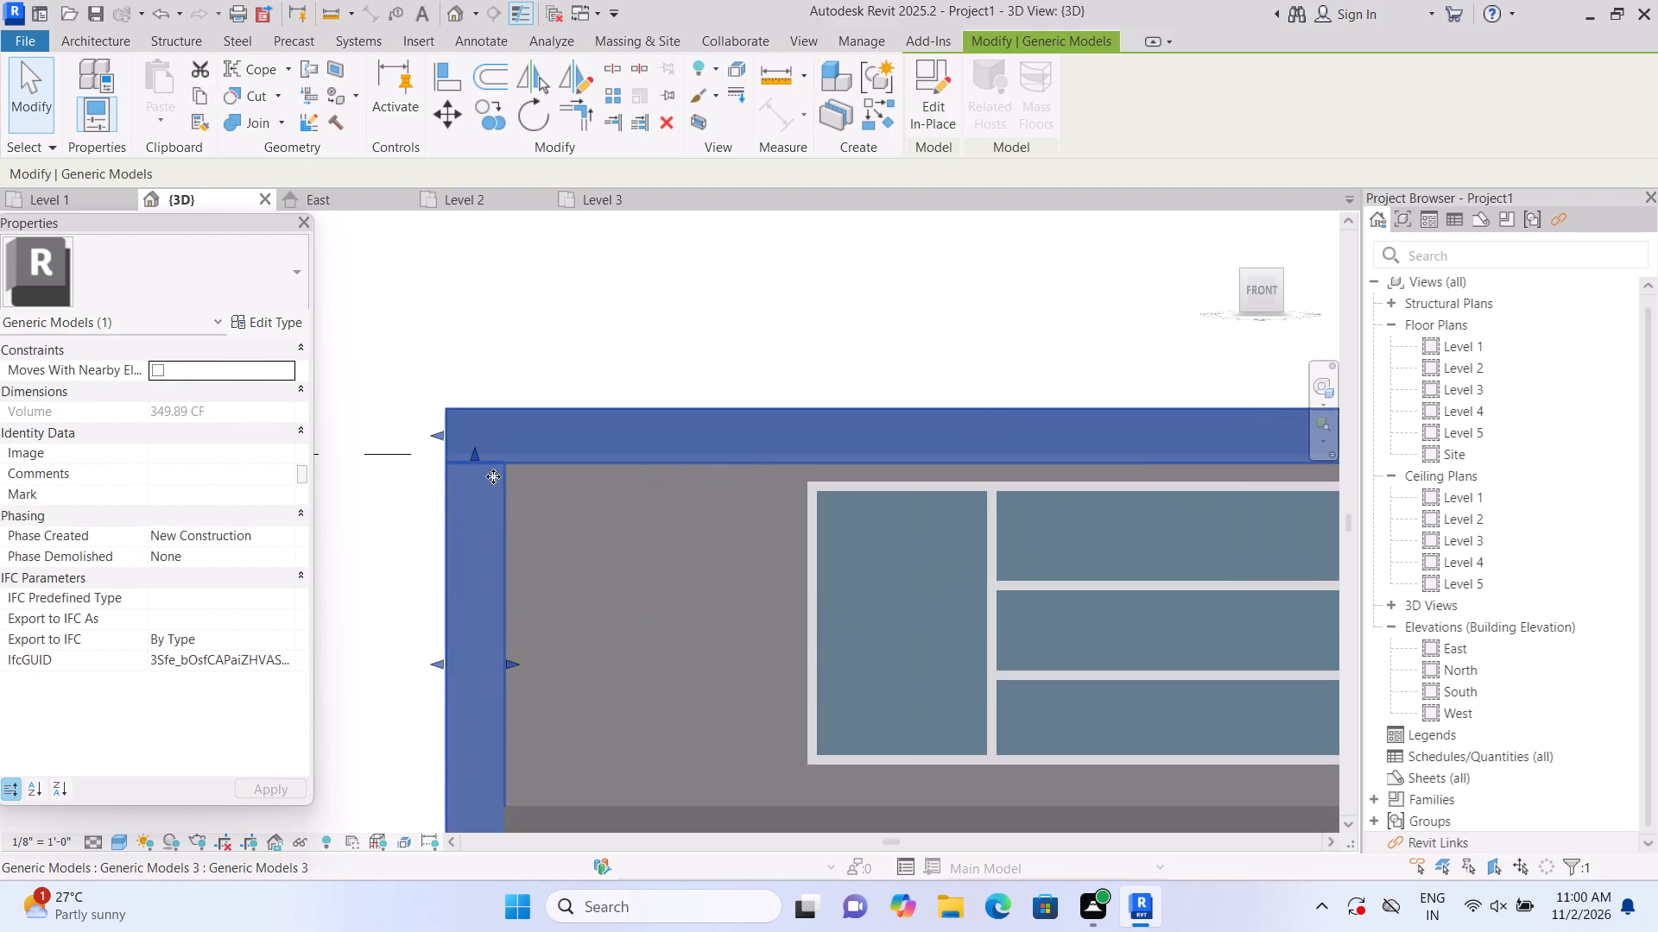
scroll(493, 476, "up", 6)
scroll(359, 519, "up", 1)
middle_click_drag(443, 528, 532, 565)
scroll(490, 506, "up", 2)
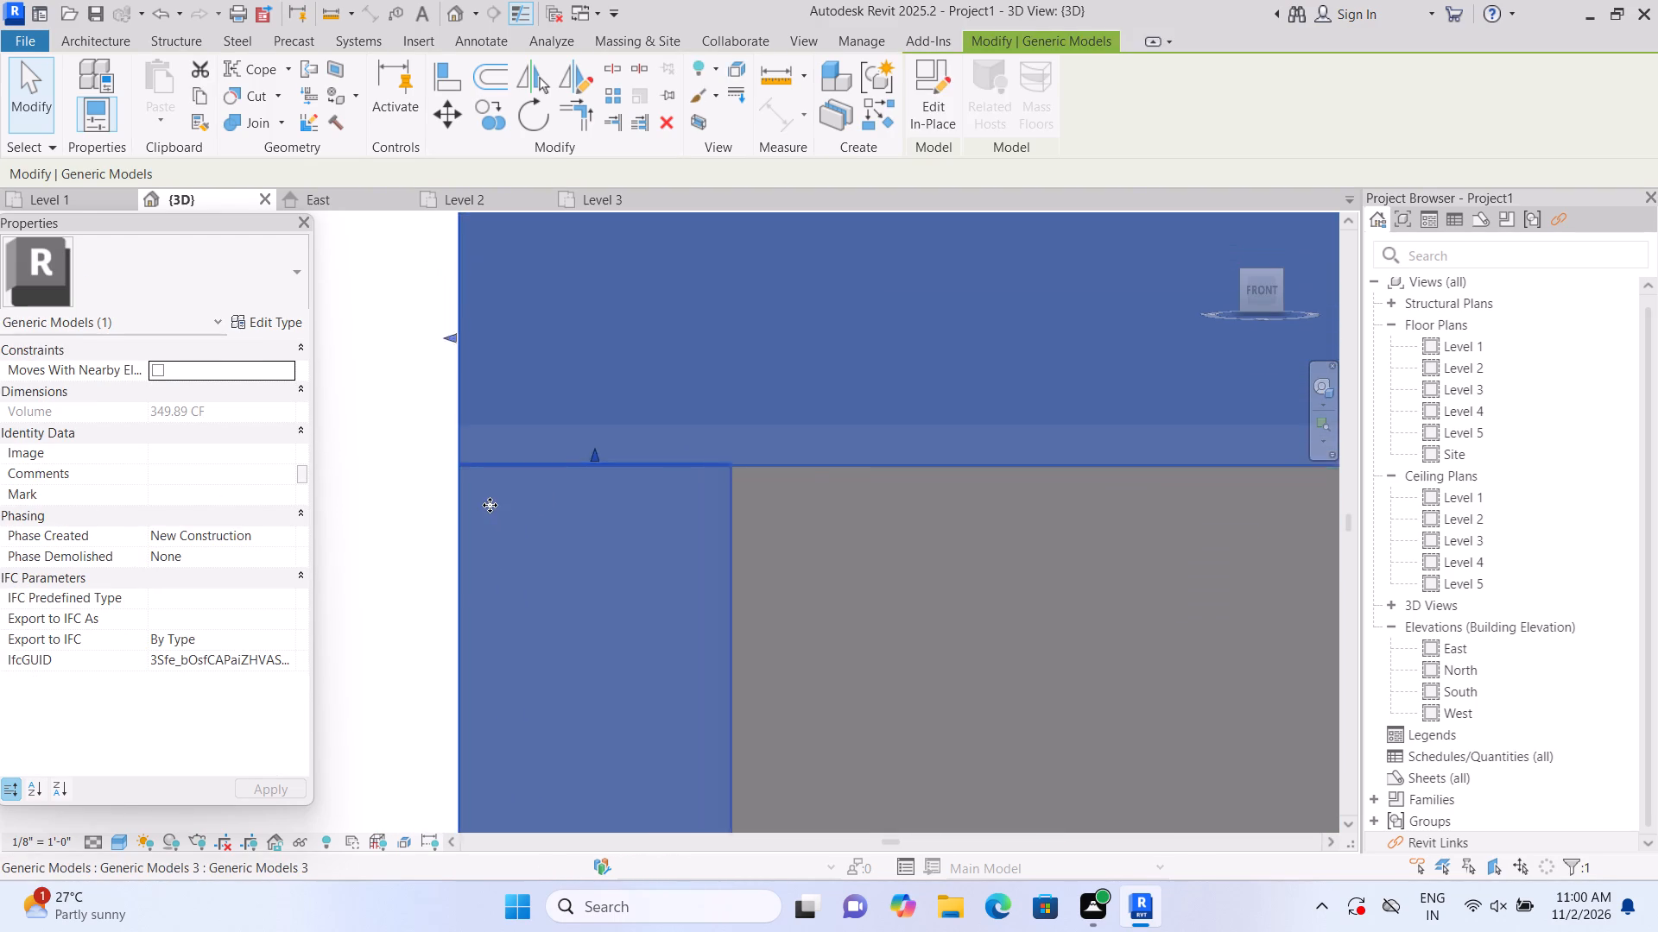
scroll(490, 505, "up", 6)
left_click(424, 492)
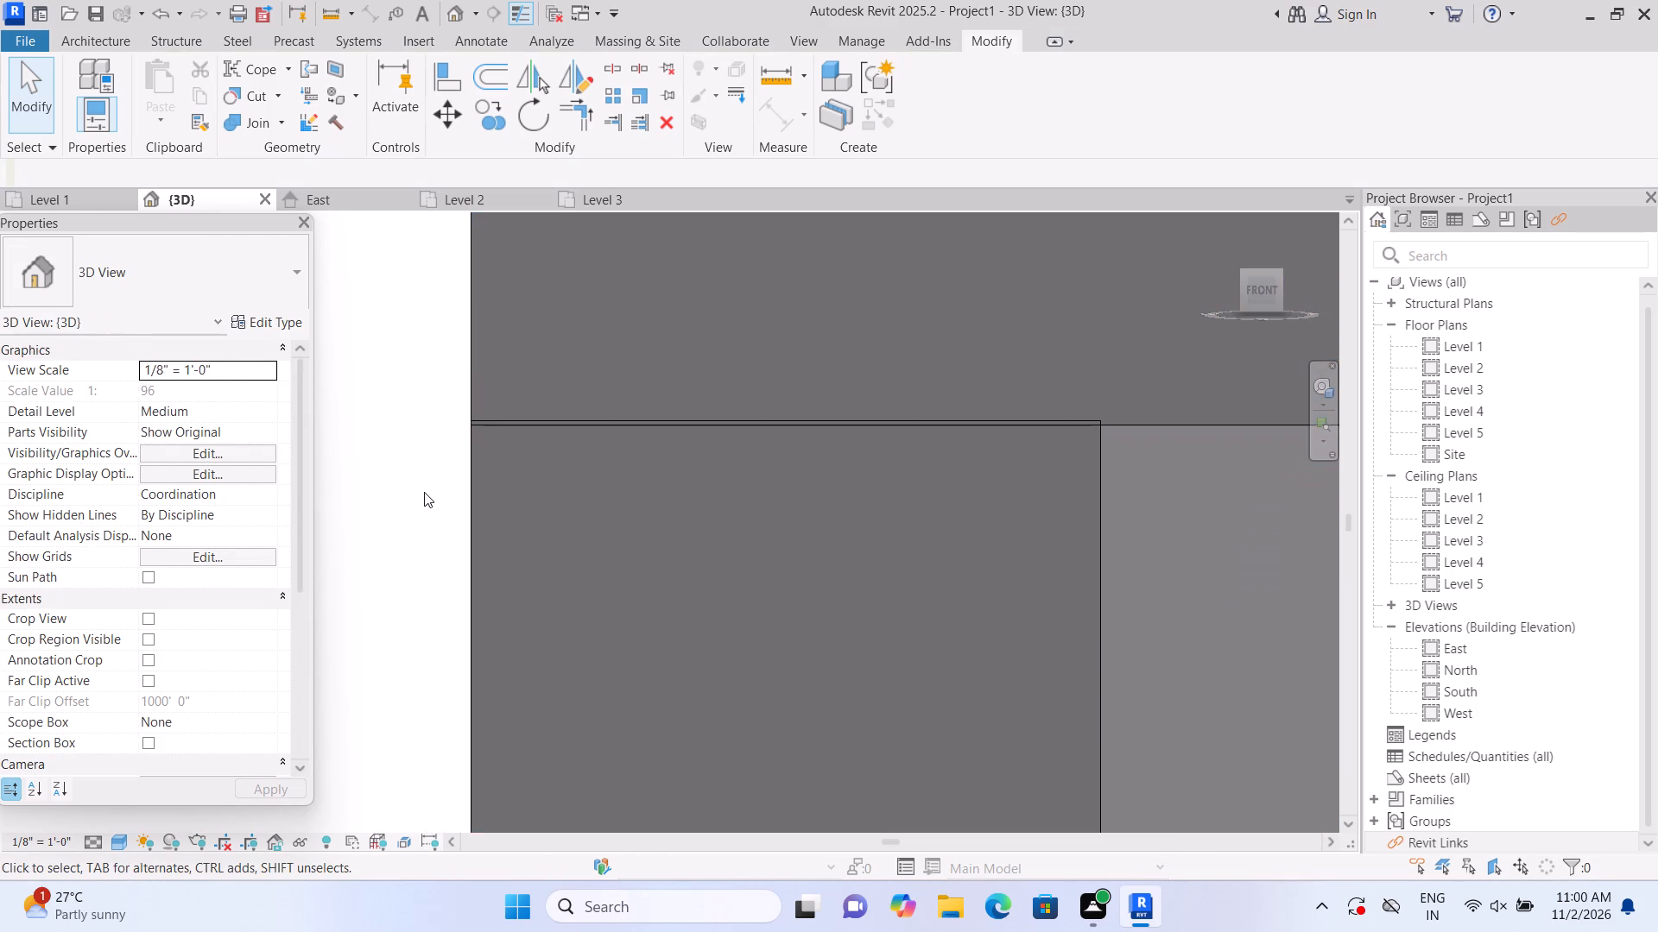
Open the upper frame component containing the top band and the post opposite the tower for in-place editing.
scroll(528, 423, "up", 2)
middle_click_drag(528, 423, 518, 499)
scroll(549, 479, "up", 2)
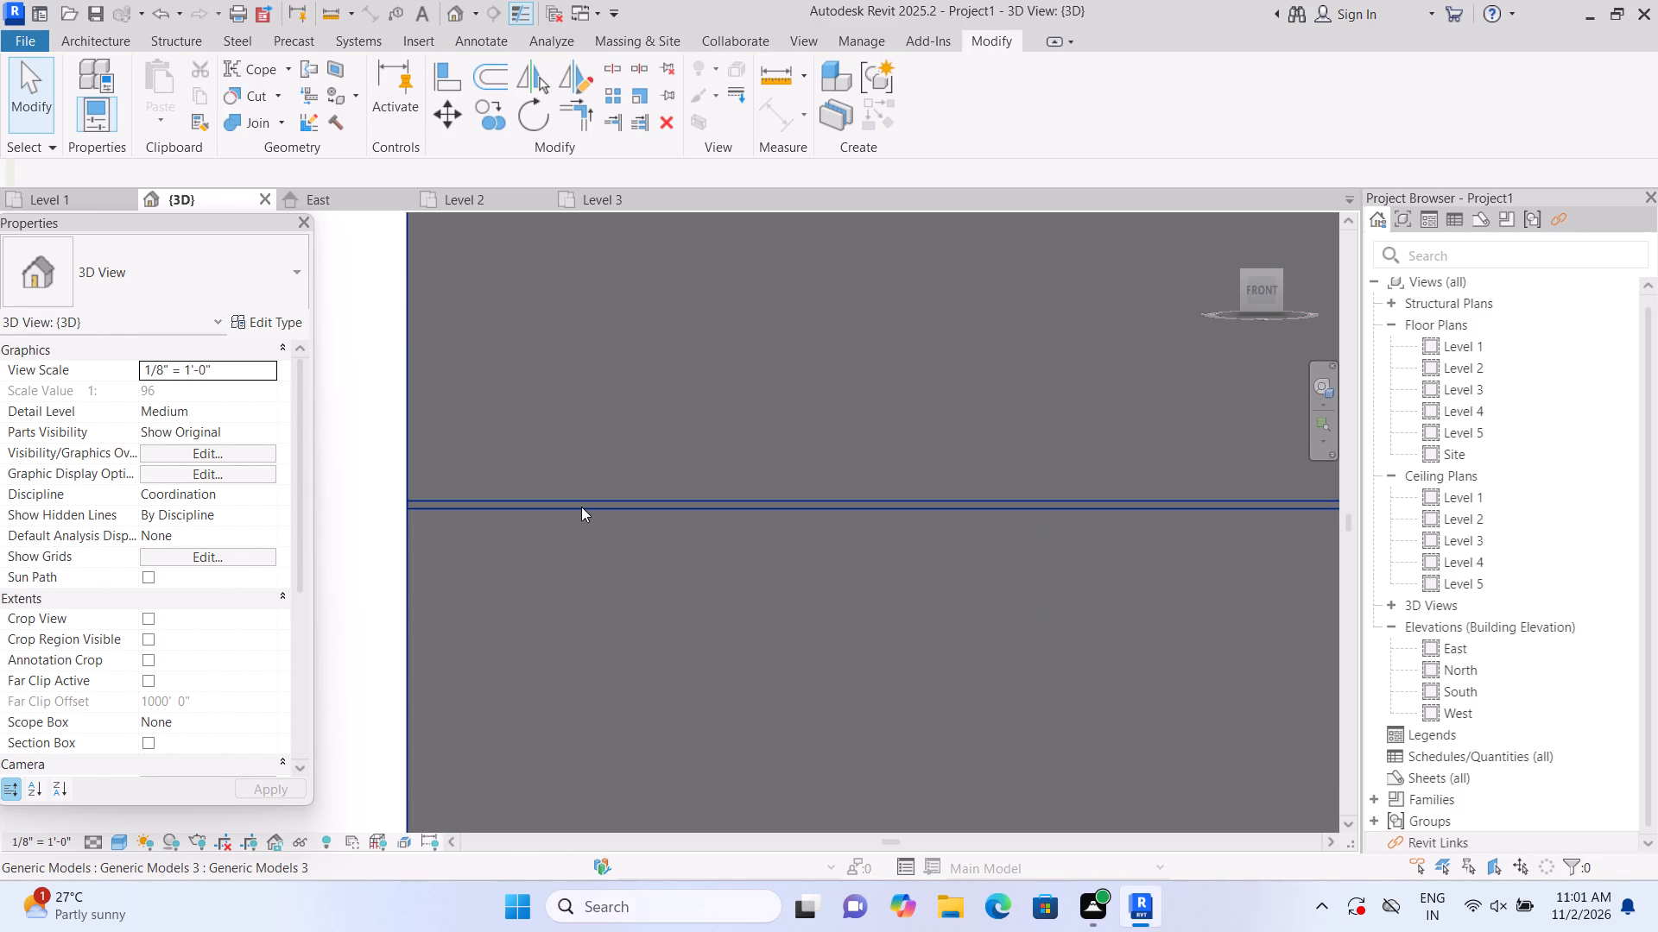
left_click(581, 507)
scroll(581, 507, "down", 7)
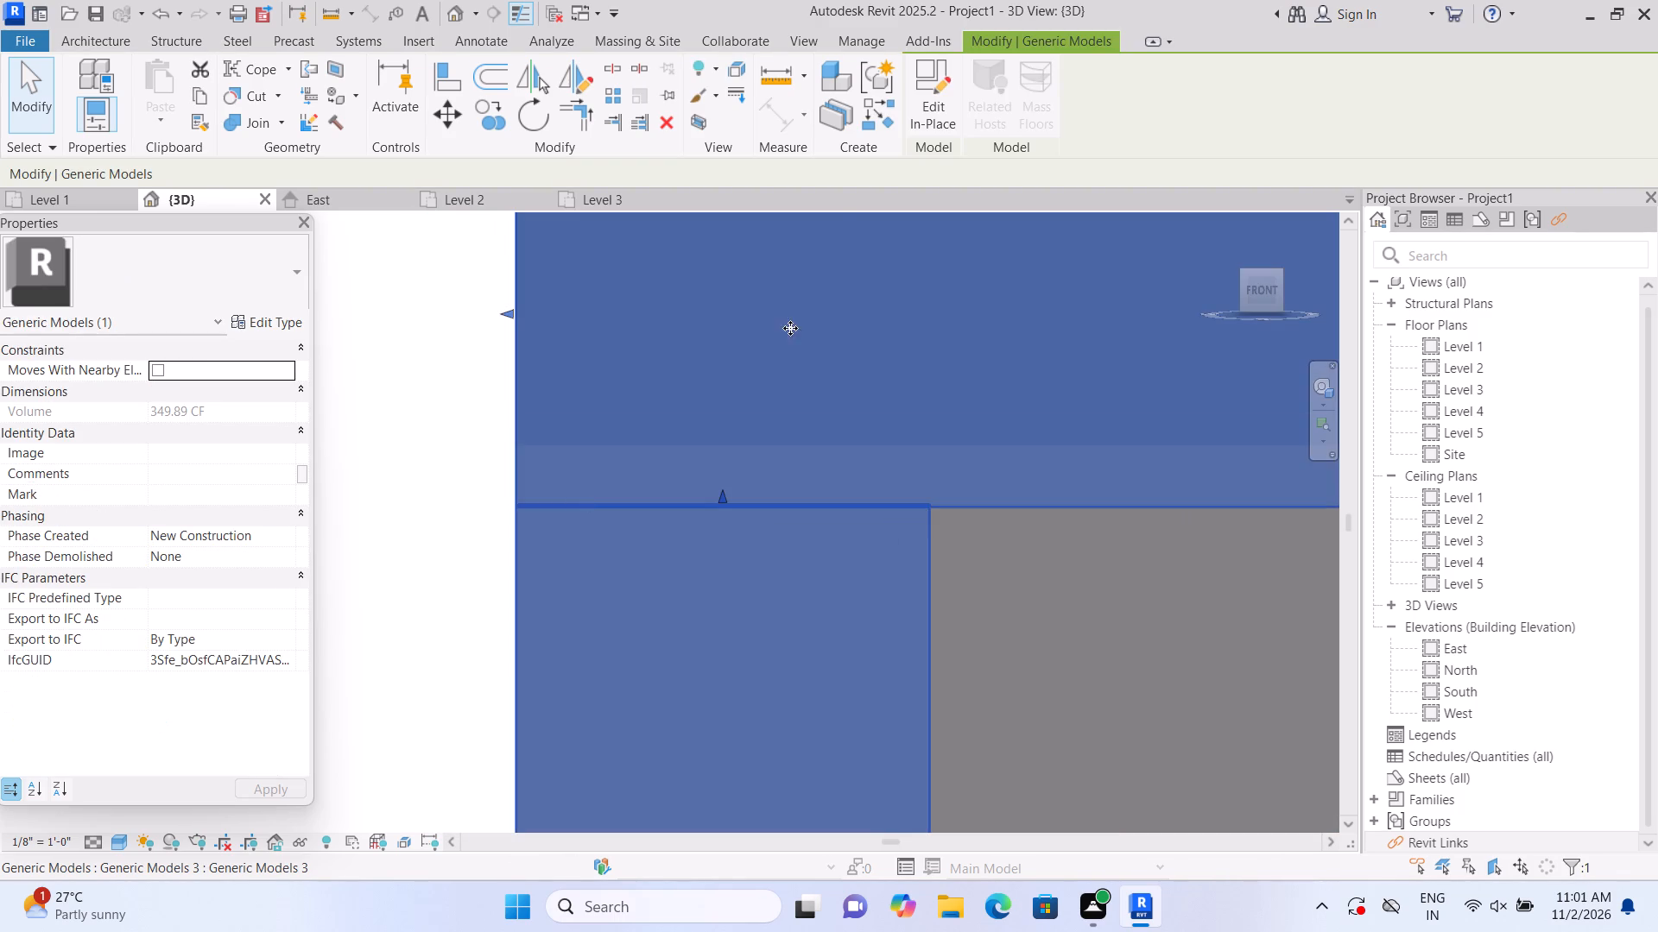
left_click(925, 115)
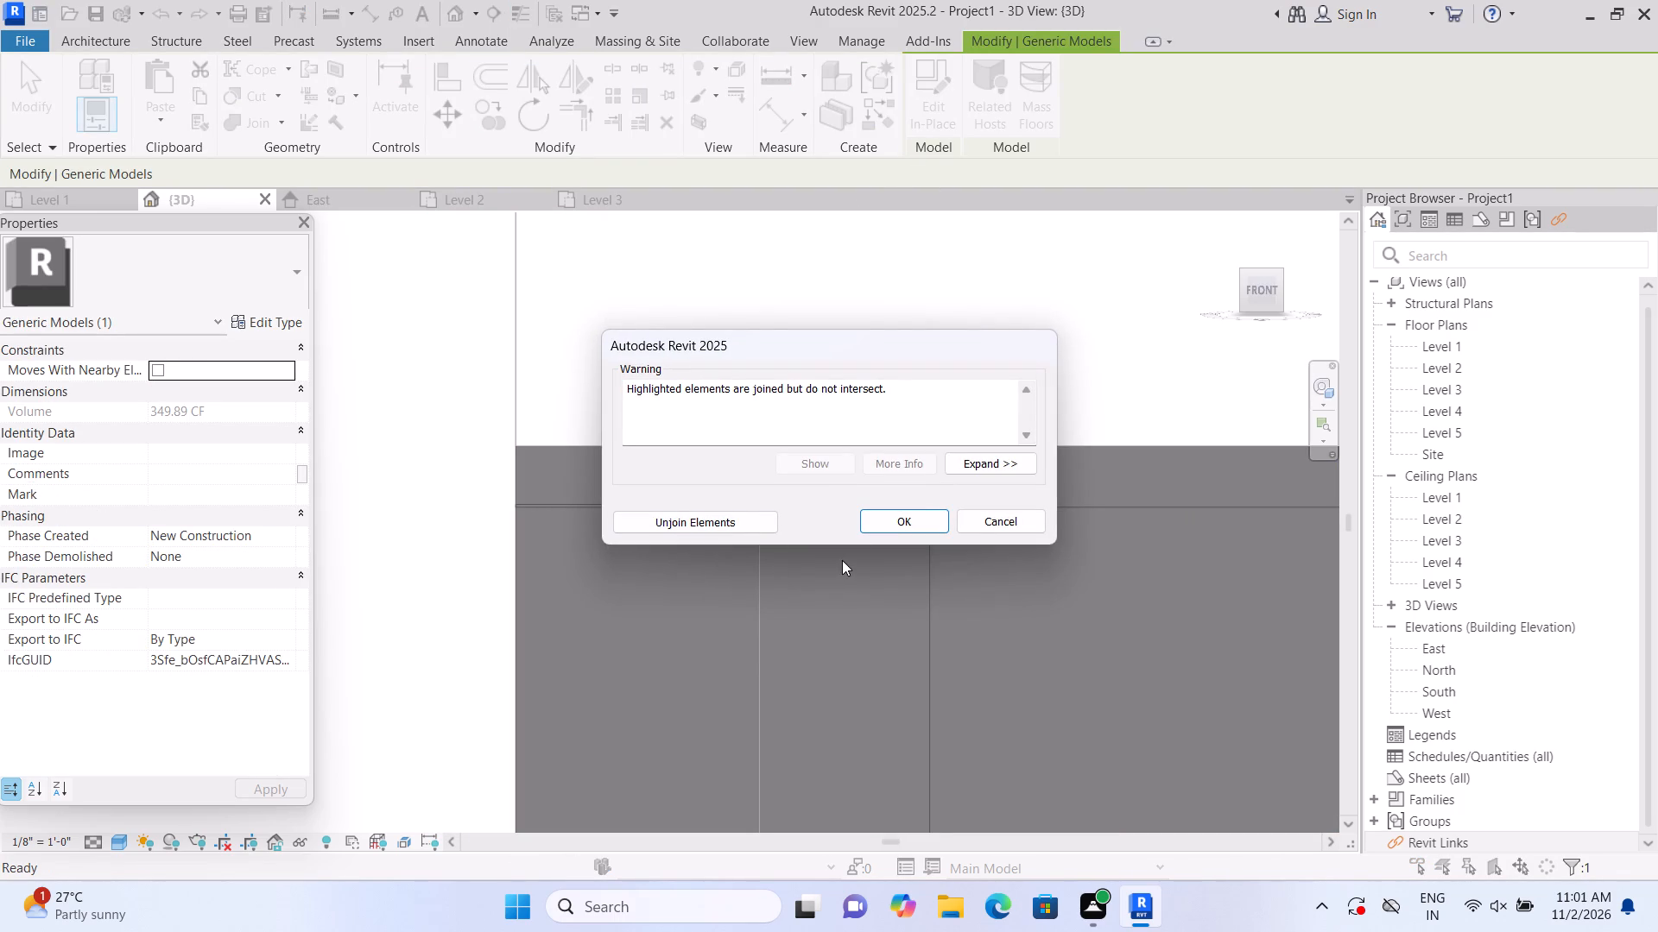
left_click(910, 526)
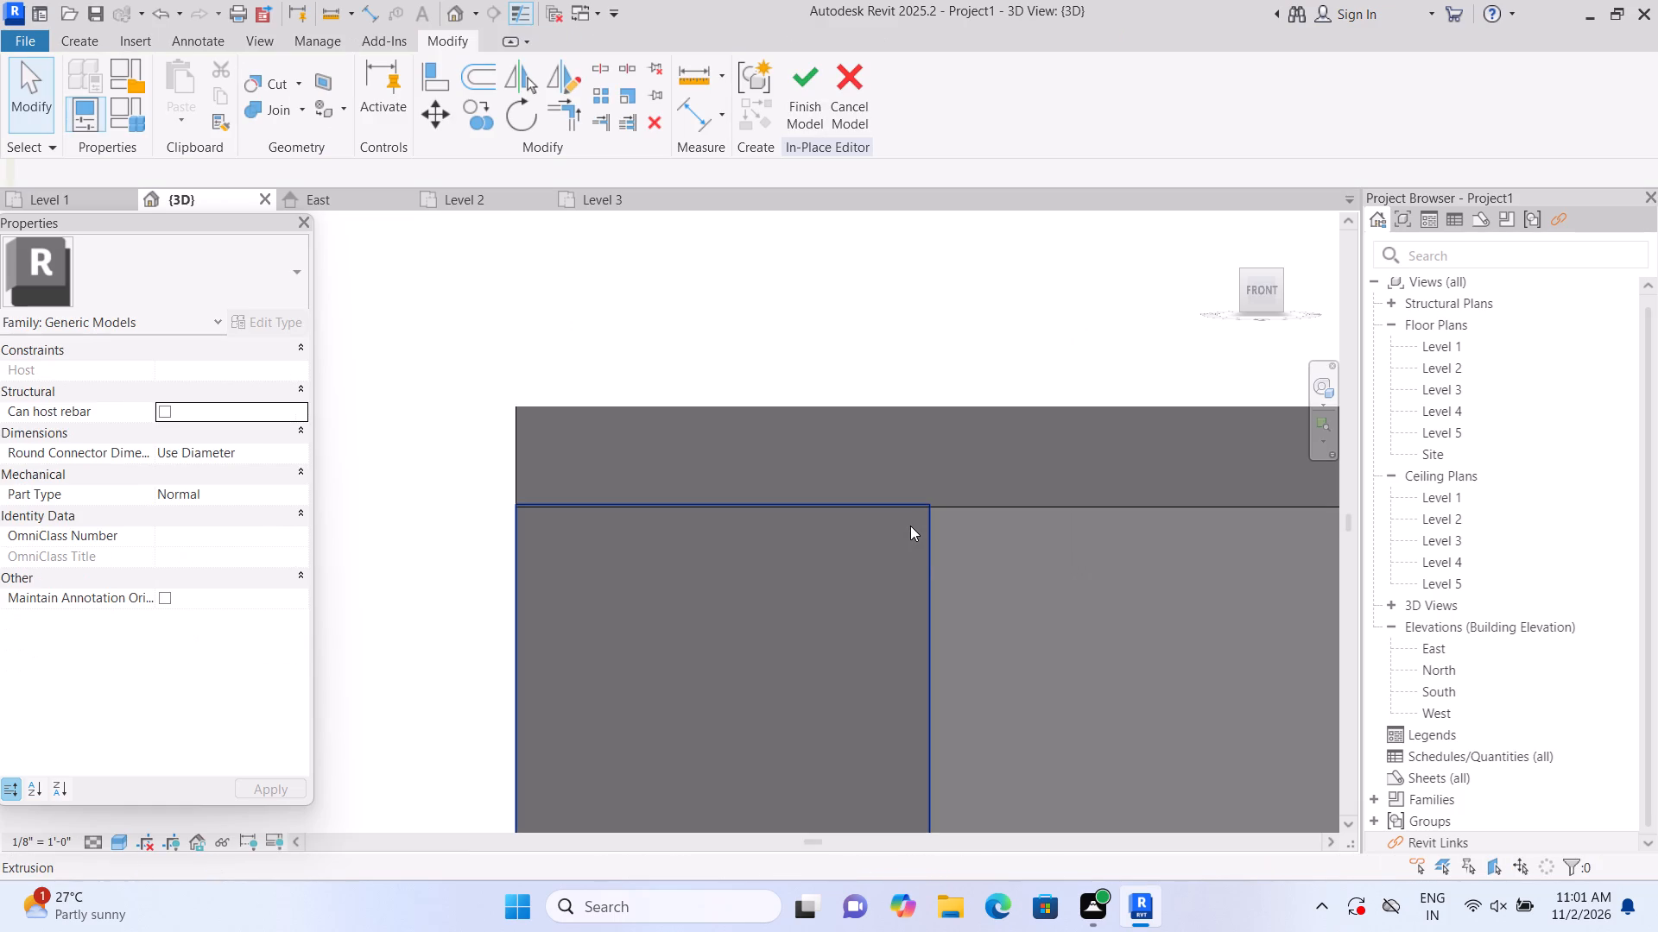
Lower the top of the post extrusion opposite the tower so it aligns with the underside of the upper frame's top band.
left_click(557, 513)
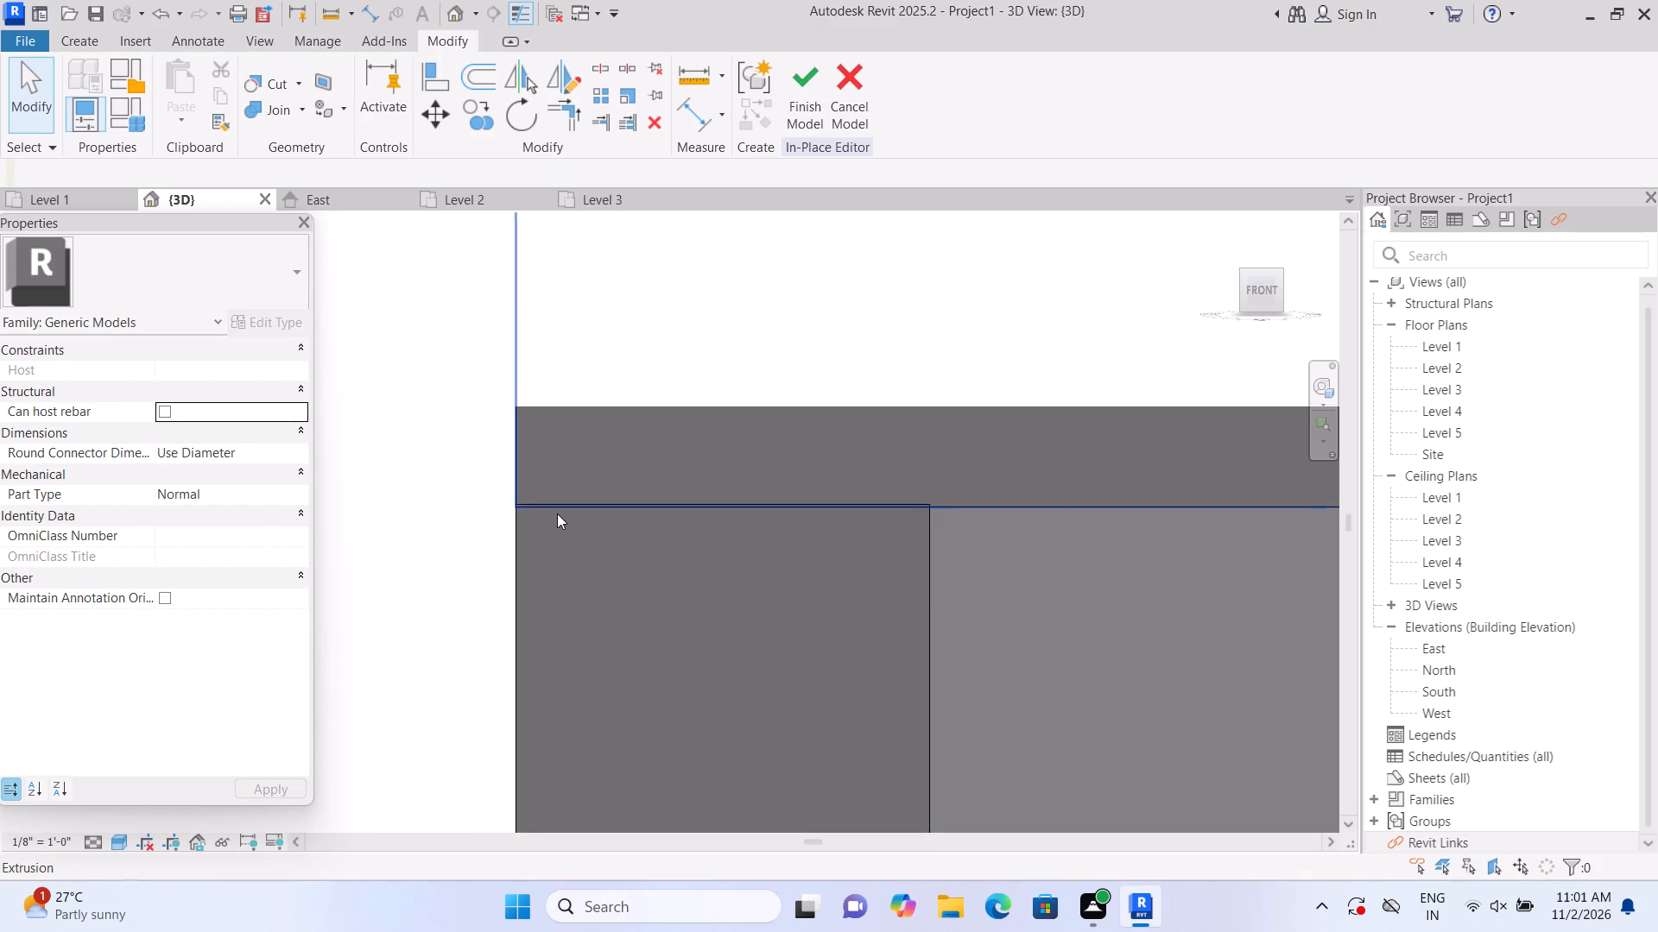
left_click(486, 553)
scroll(486, 553, "down", 3)
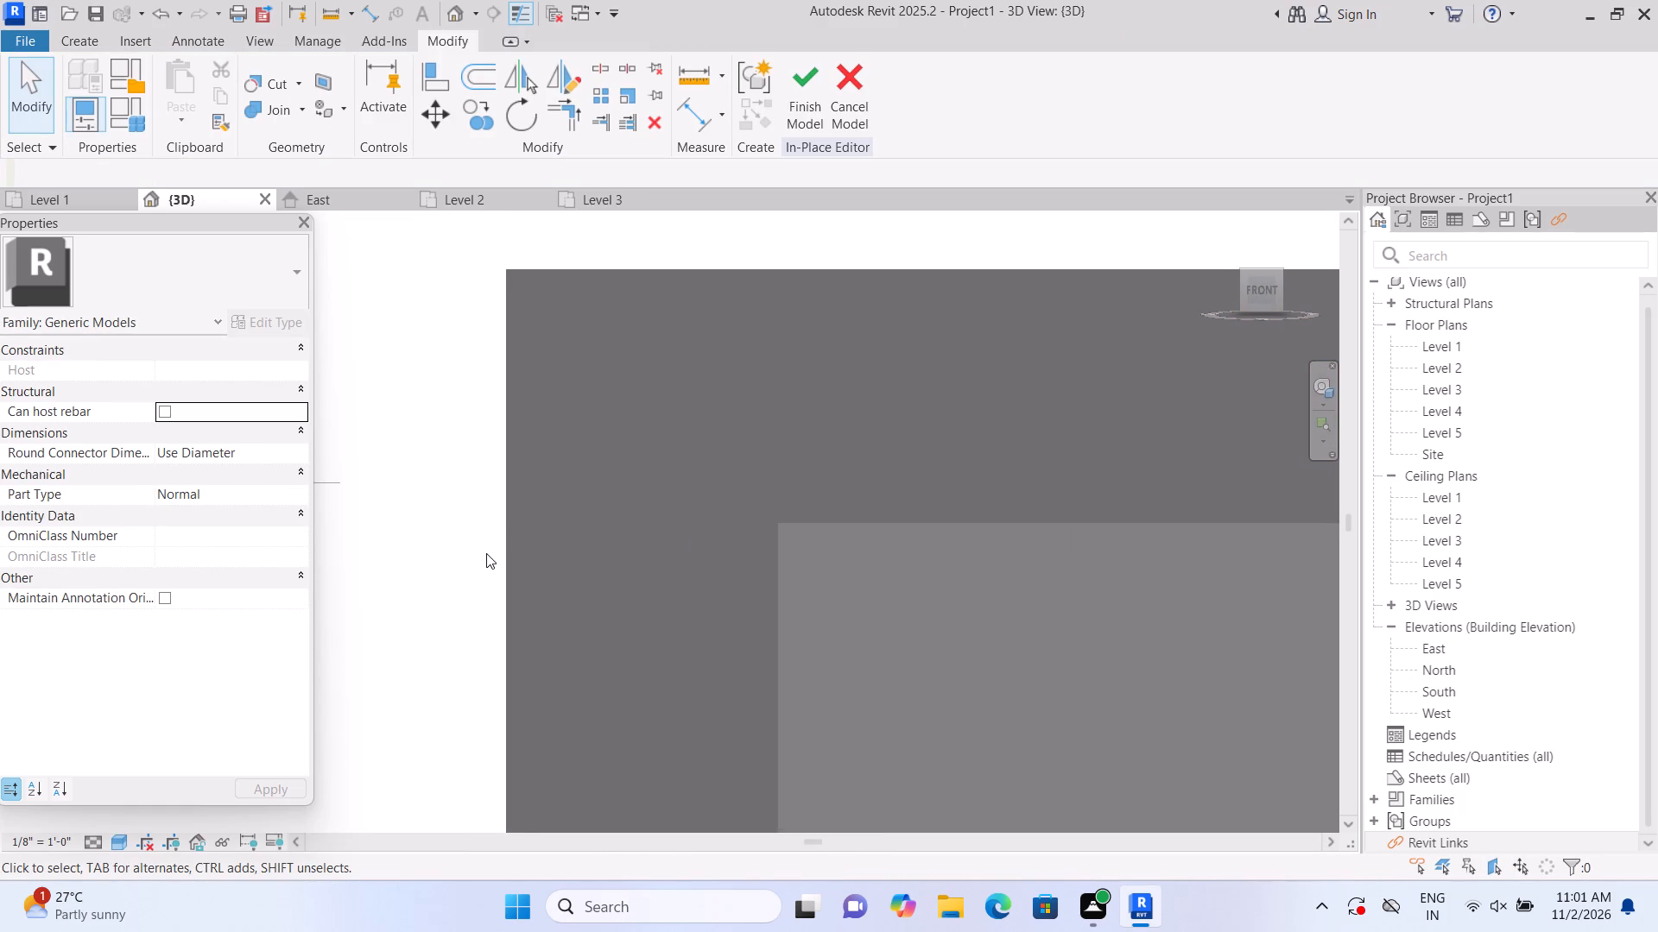
left_click(566, 536)
scroll(568, 534, "up", 2)
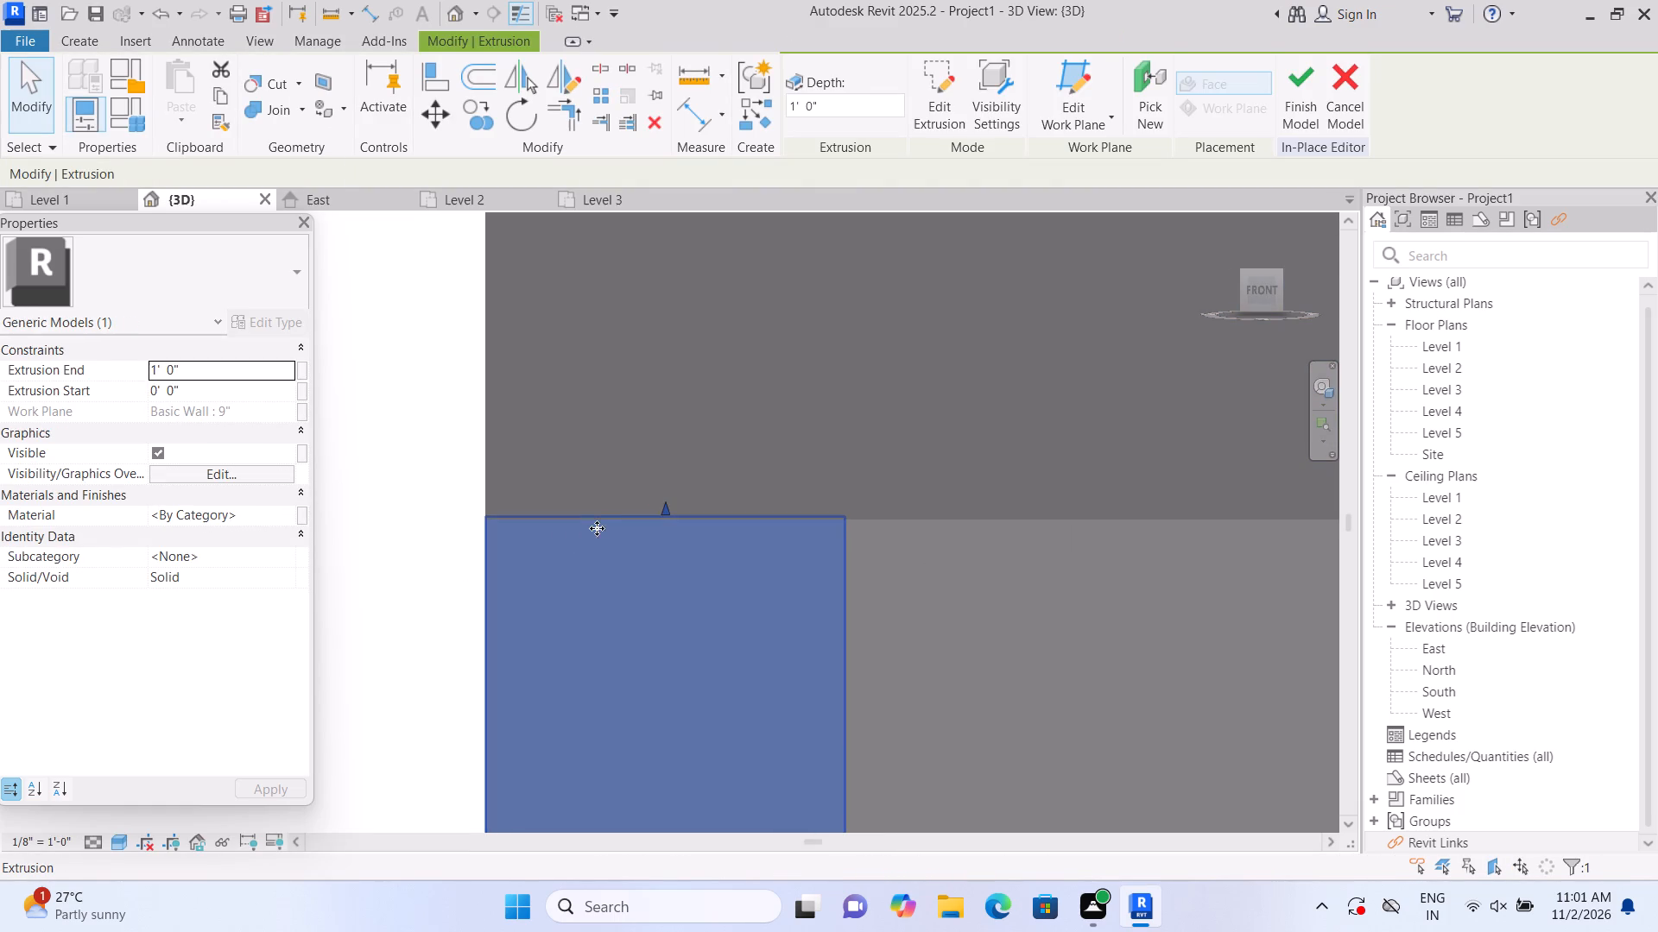
scroll(629, 526, "up", 5)
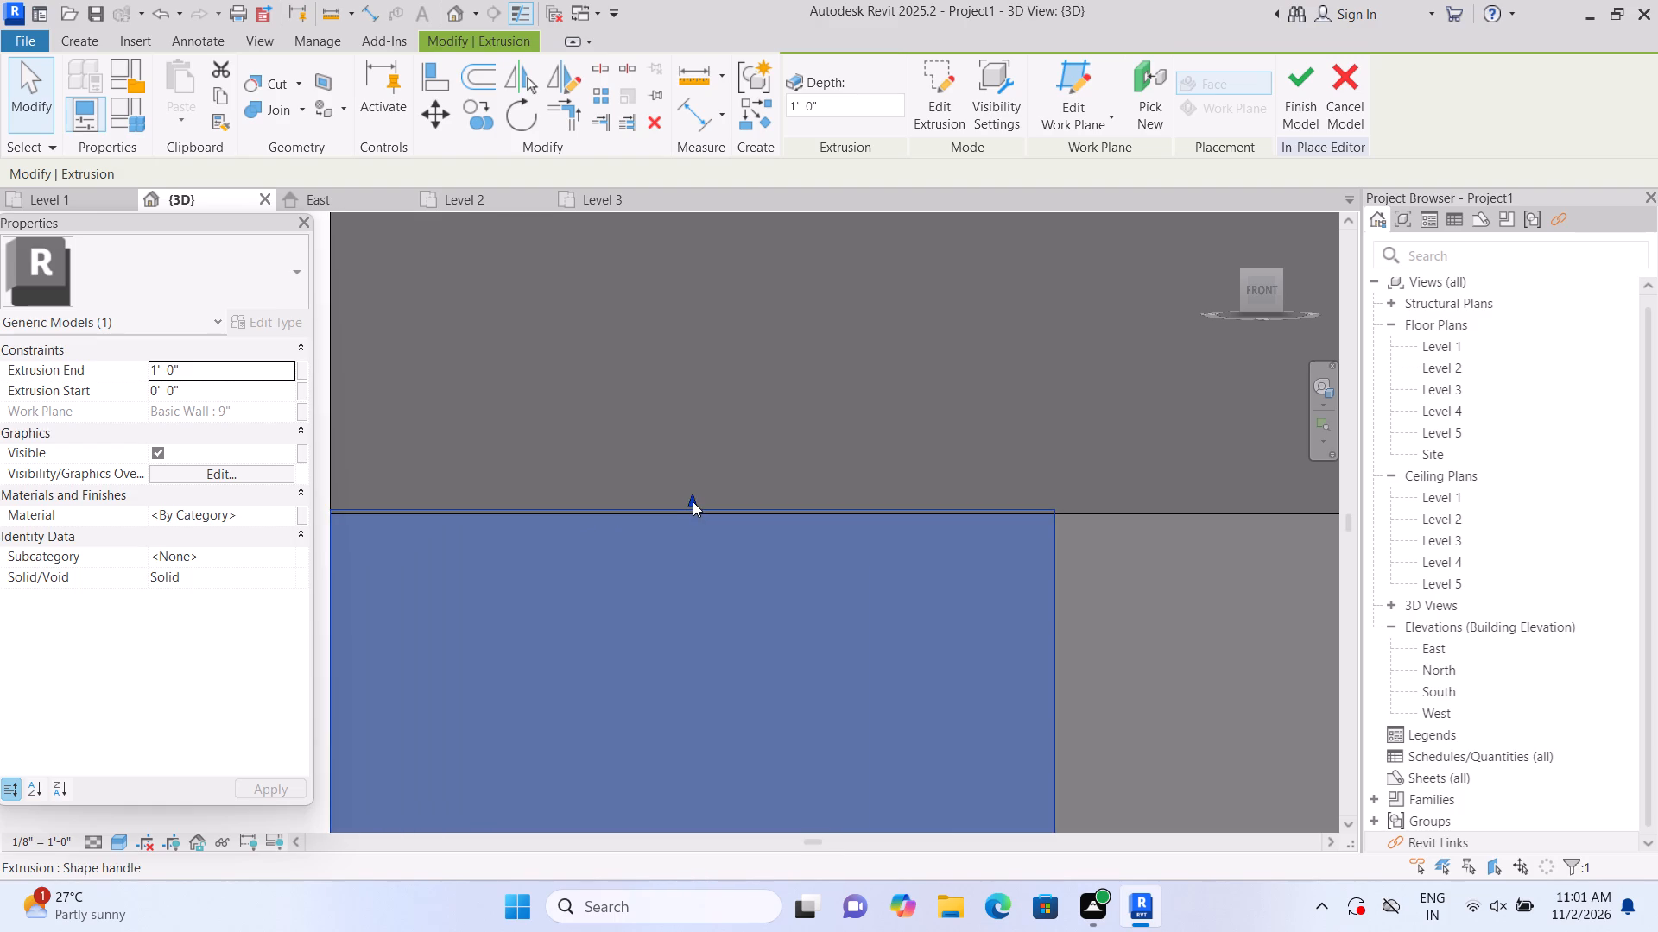
left_click(693, 501)
left_click_drag(691, 493, 691, 513)
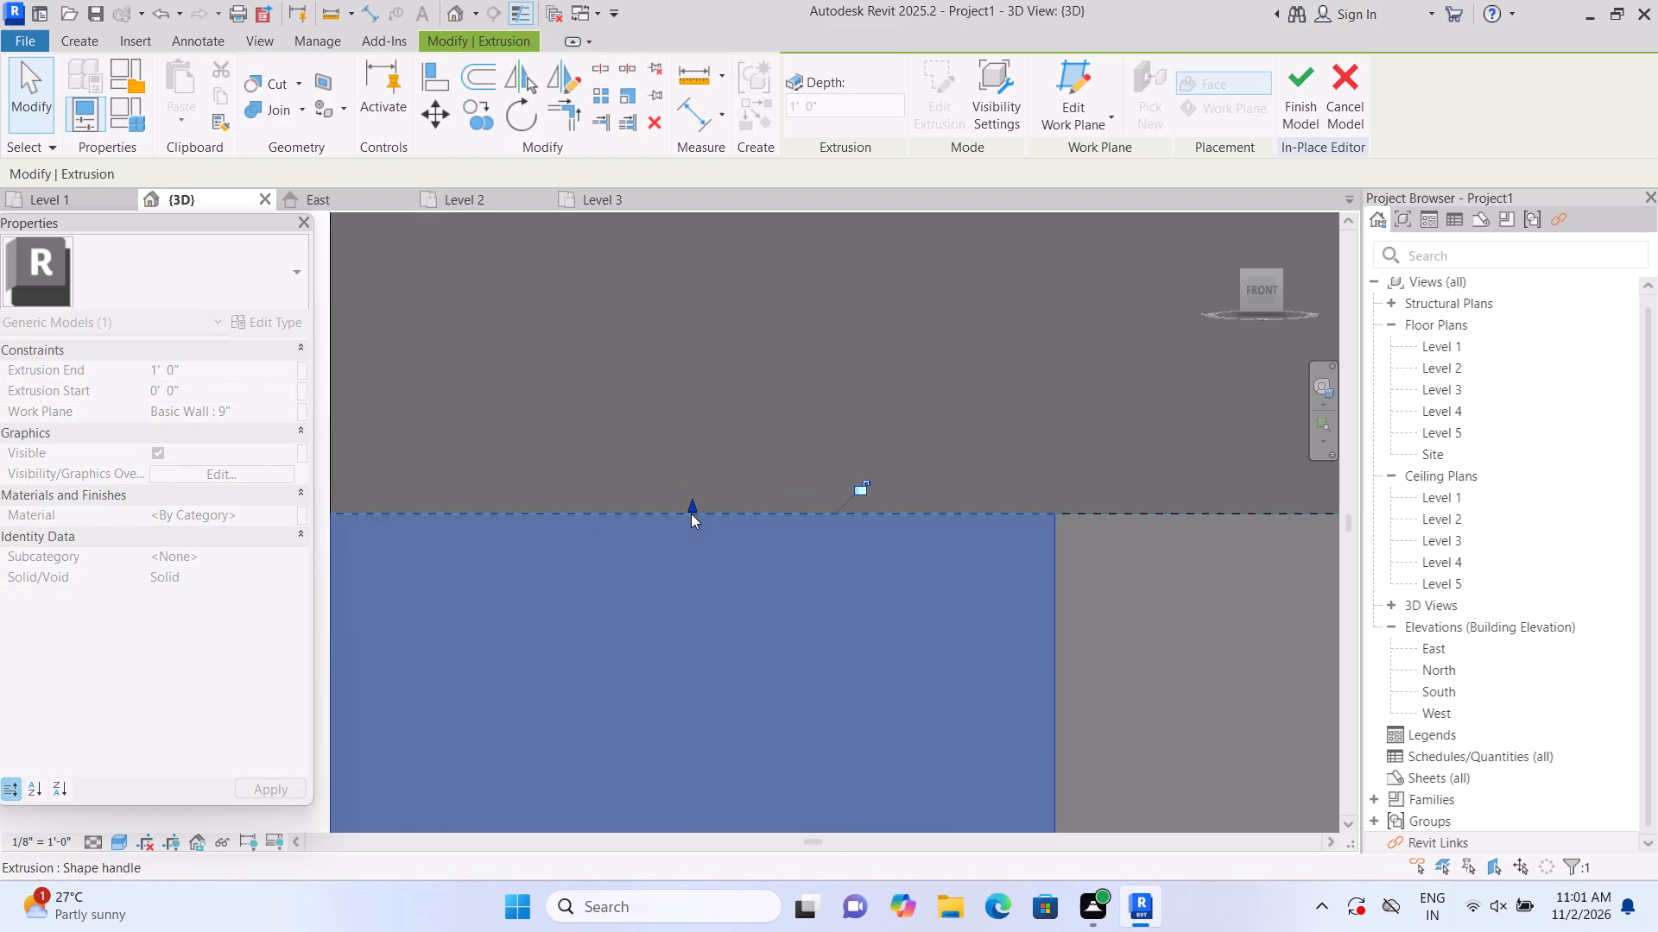
scroll(414, 557, "down", 4)
left_click(352, 584)
Examine the upper frame from the front, from the corner opposite the tower along both bands to the tower-side junction.
scroll(352, 586, "down", 2)
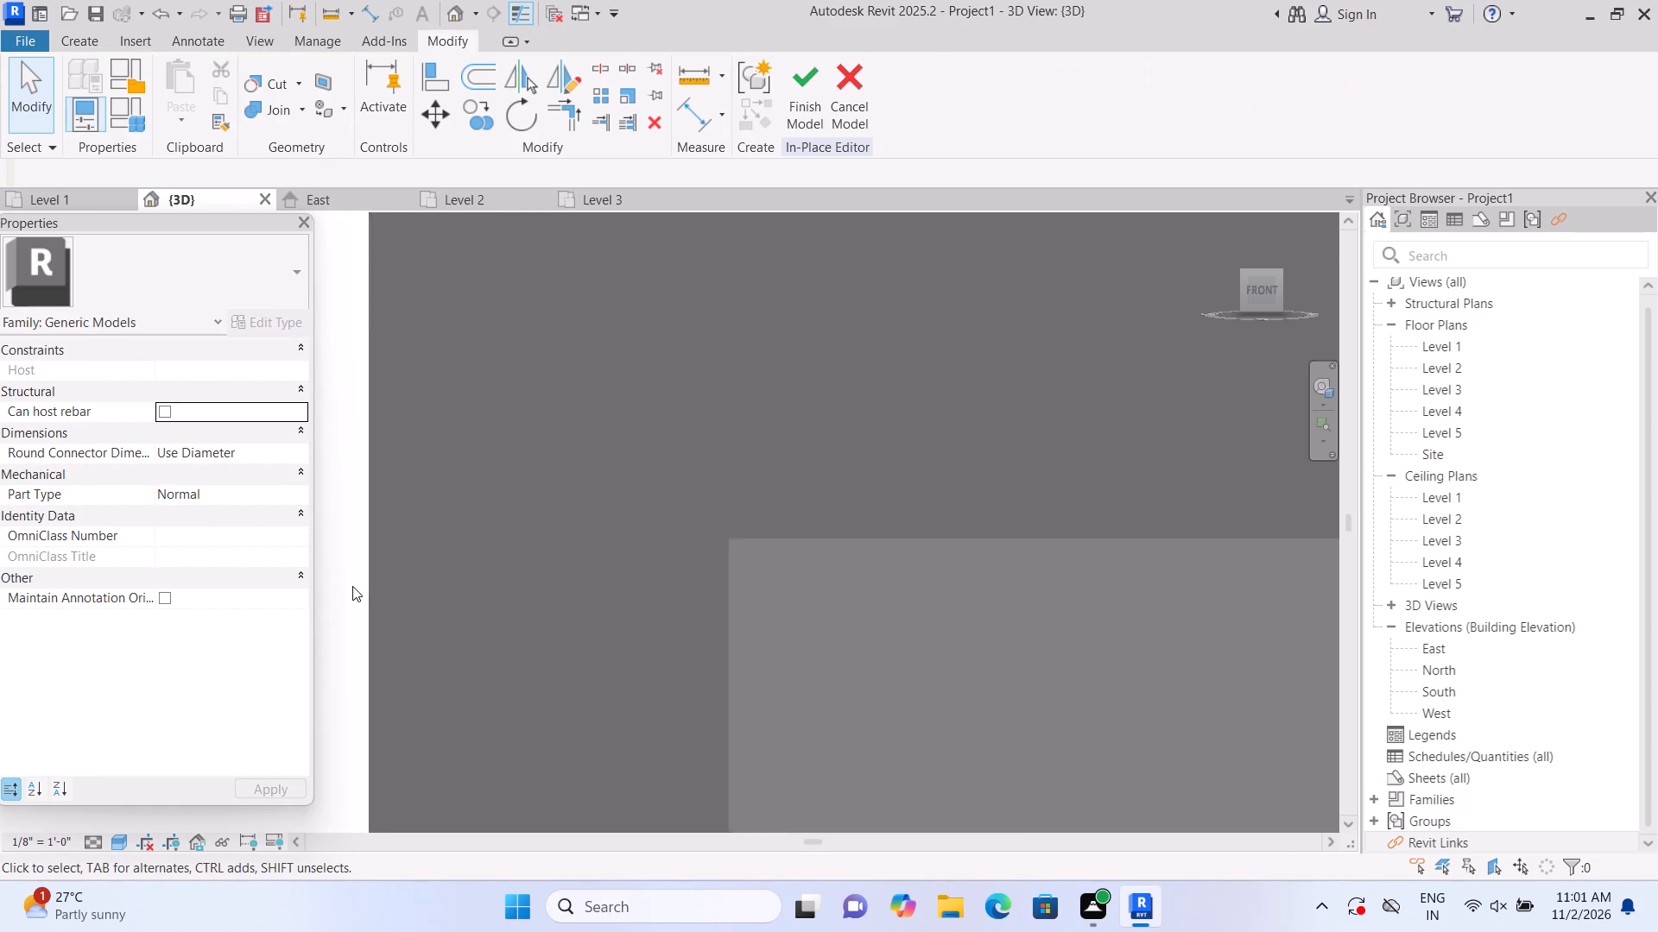
scroll(352, 586, "down", 15)
middle_click_drag(482, 620, 478, 457)
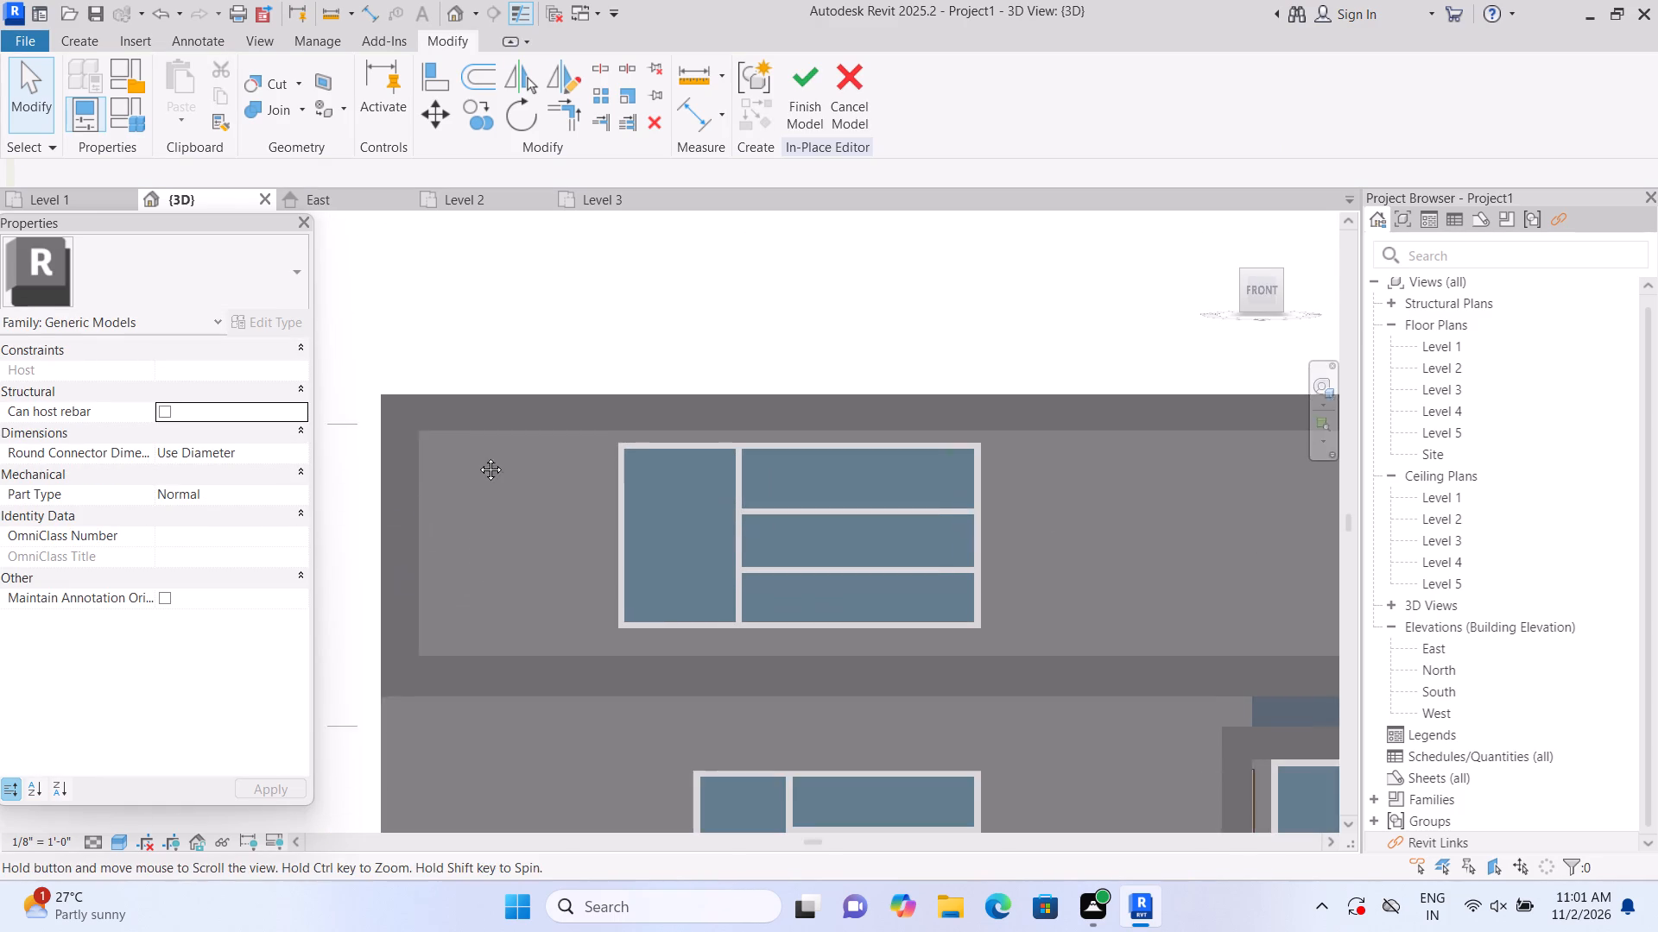
middle_click_drag(478, 457, 478, 456)
scroll(569, 672, "down", 1)
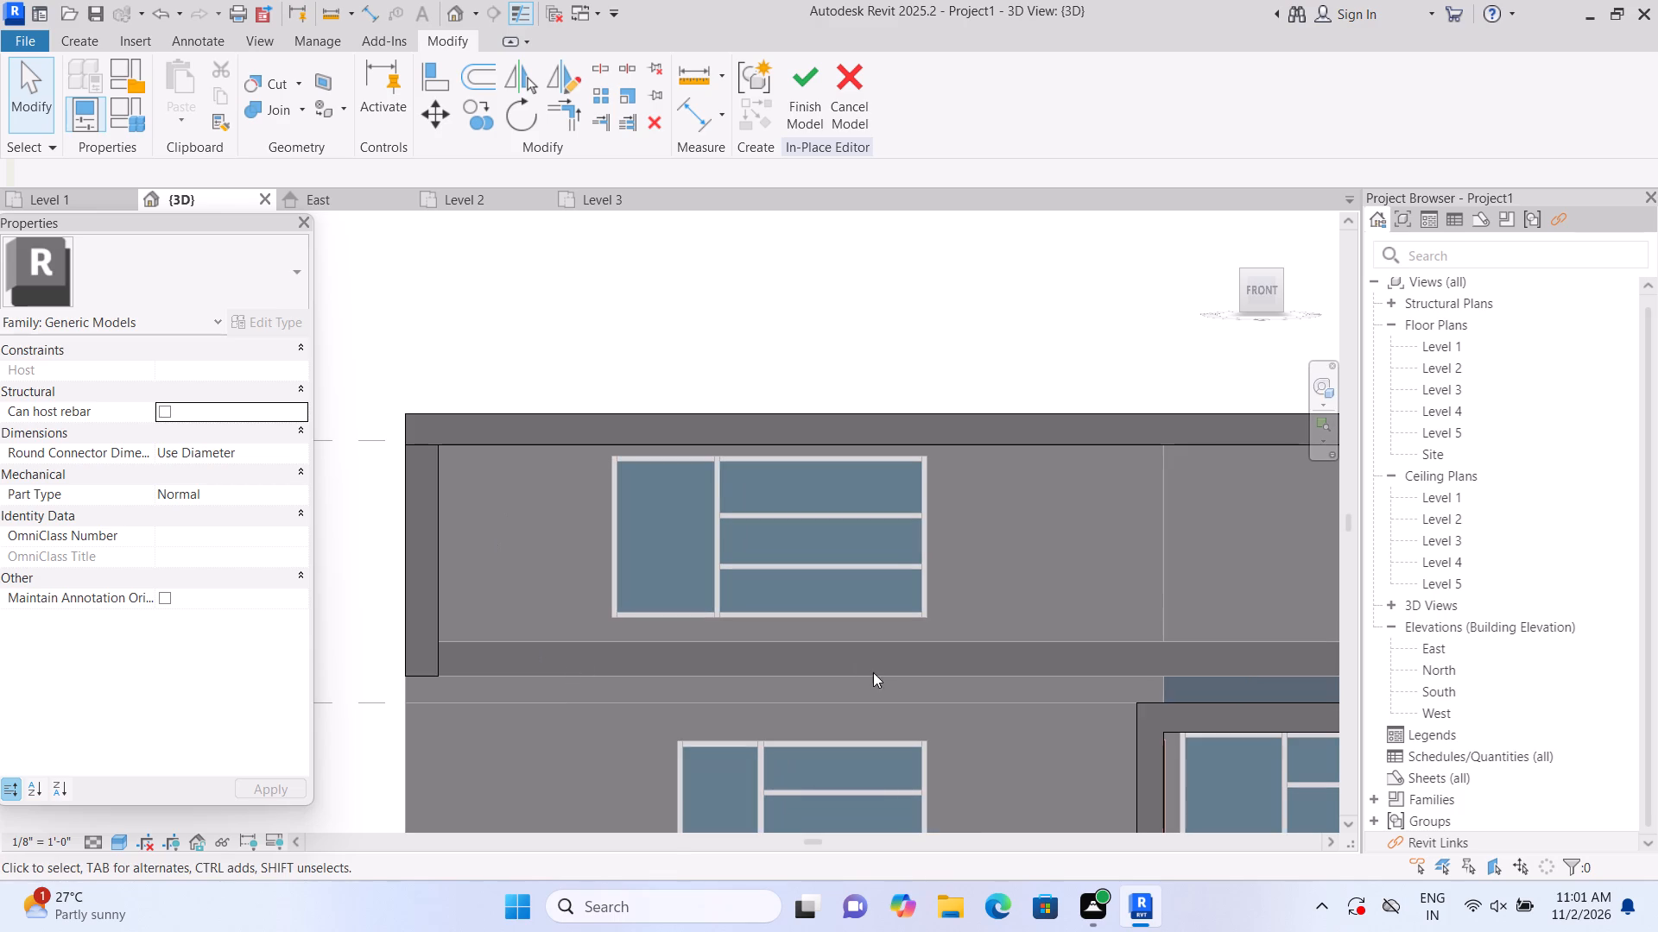
middle_click_drag(872, 672, 654, 721)
middle_click_drag(1087, 584, 779, 610)
middle_click(777, 610)
scroll(1136, 506, "up", 2)
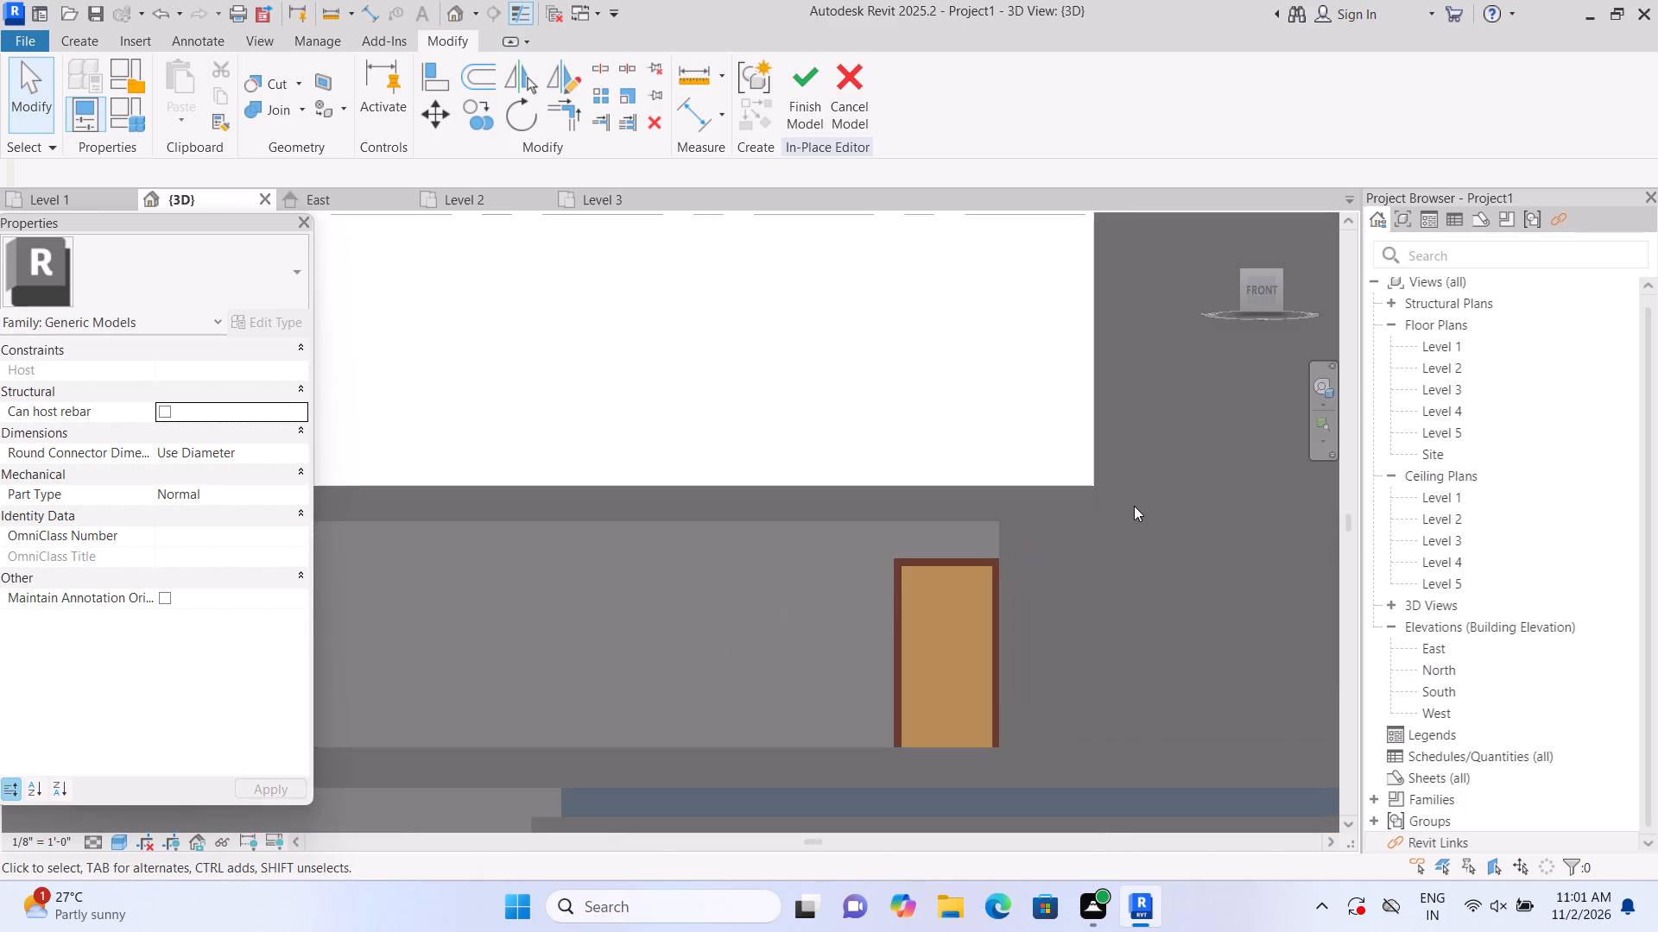
scroll(1134, 506, "up", 1)
scroll(1060, 526, "up", 4)
scroll(1057, 535, "down", 10)
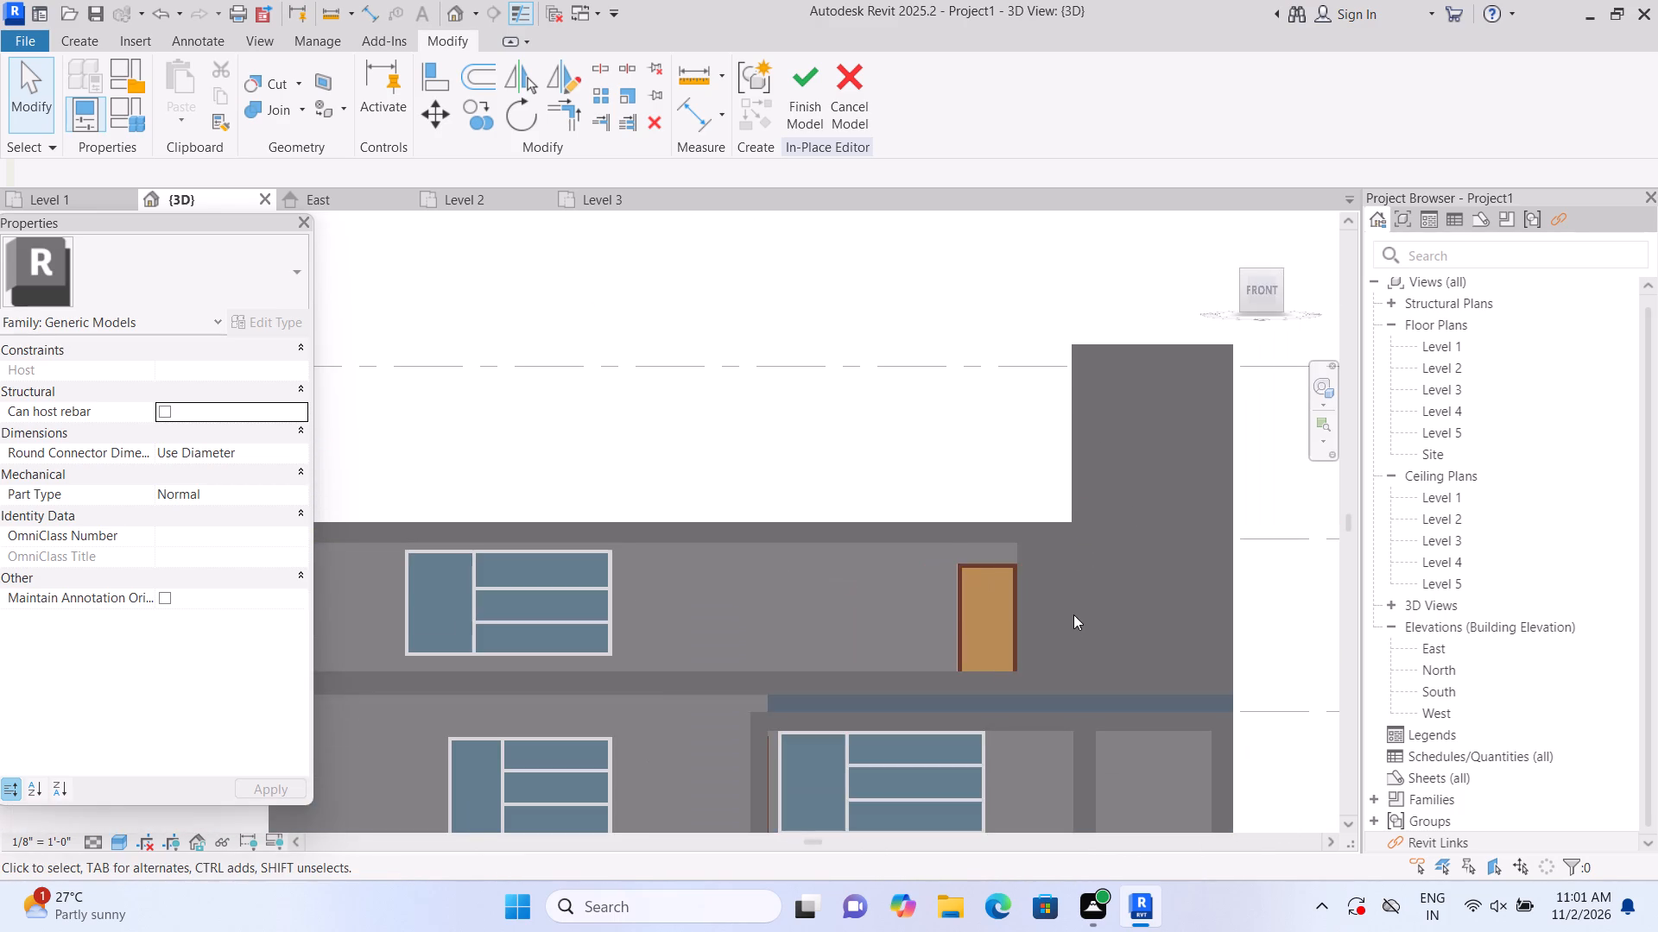
middle_click_drag(1072, 619, 1075, 529)
scroll(1076, 541, "down", 1)
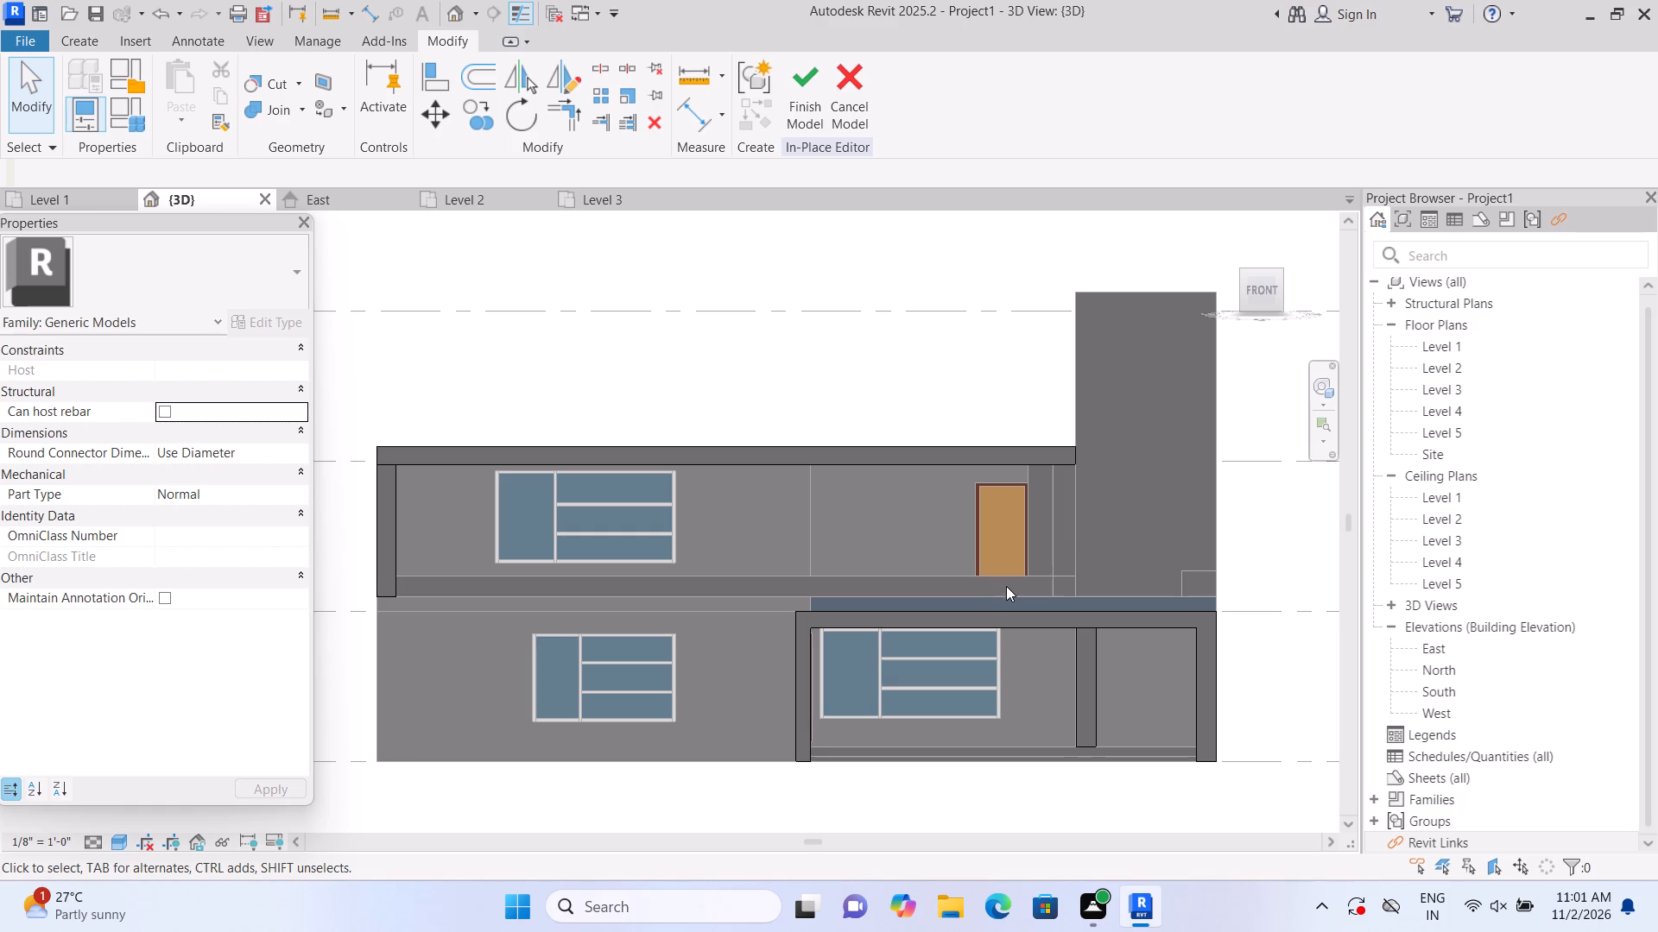
double_click(1008, 584)
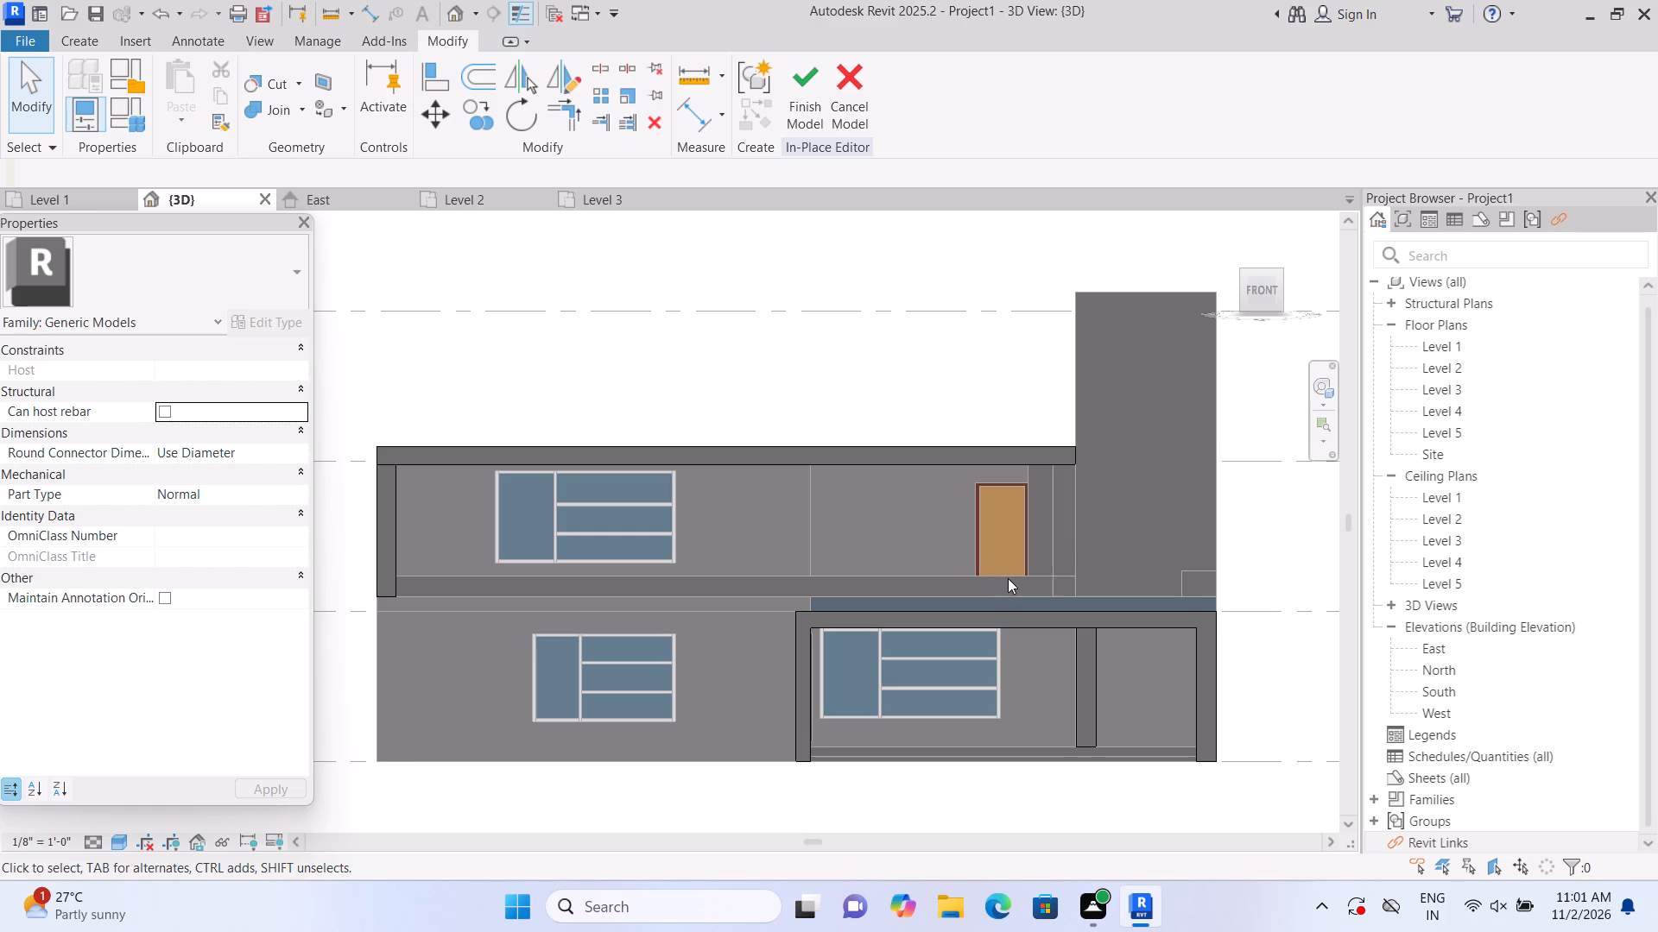
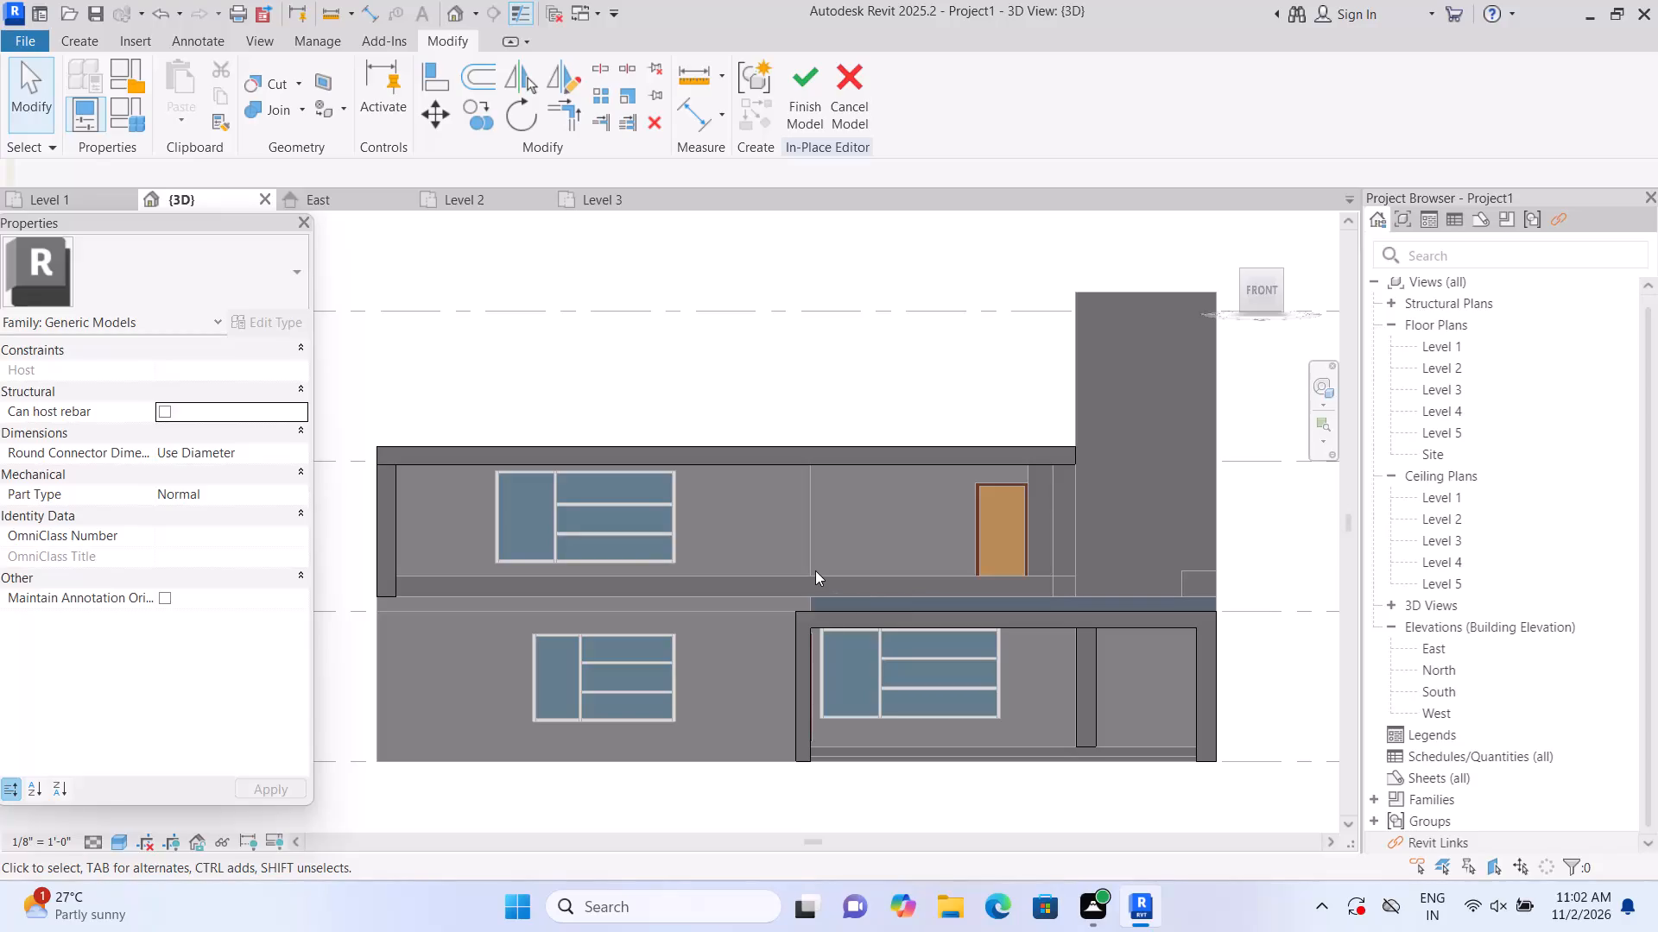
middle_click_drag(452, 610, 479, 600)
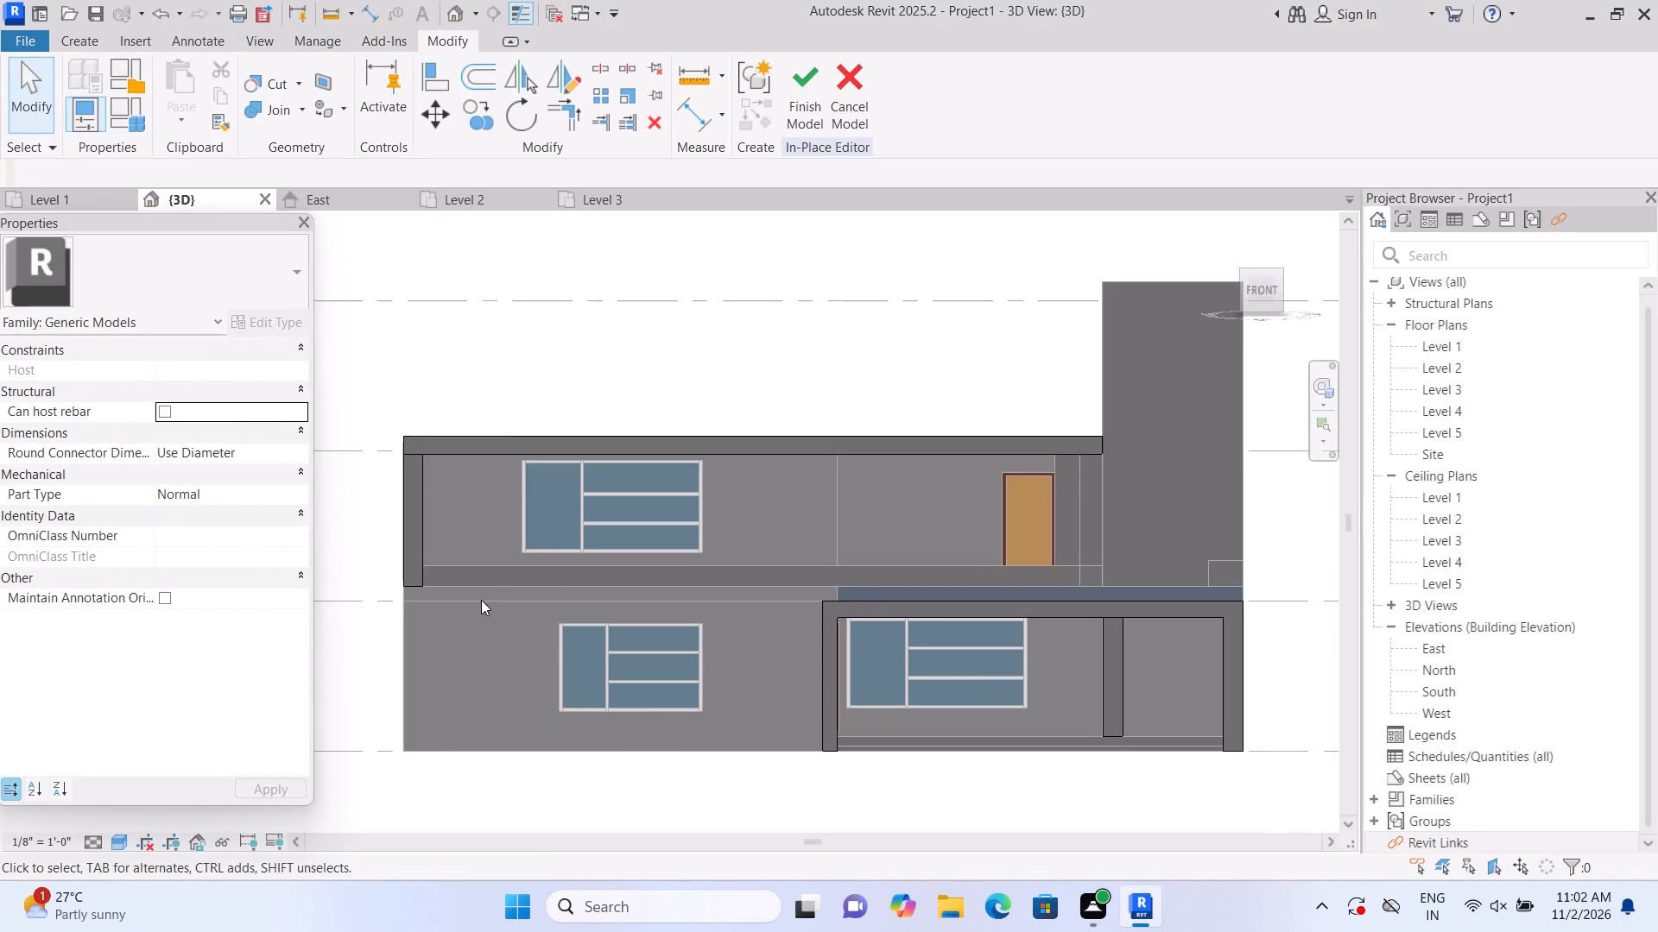
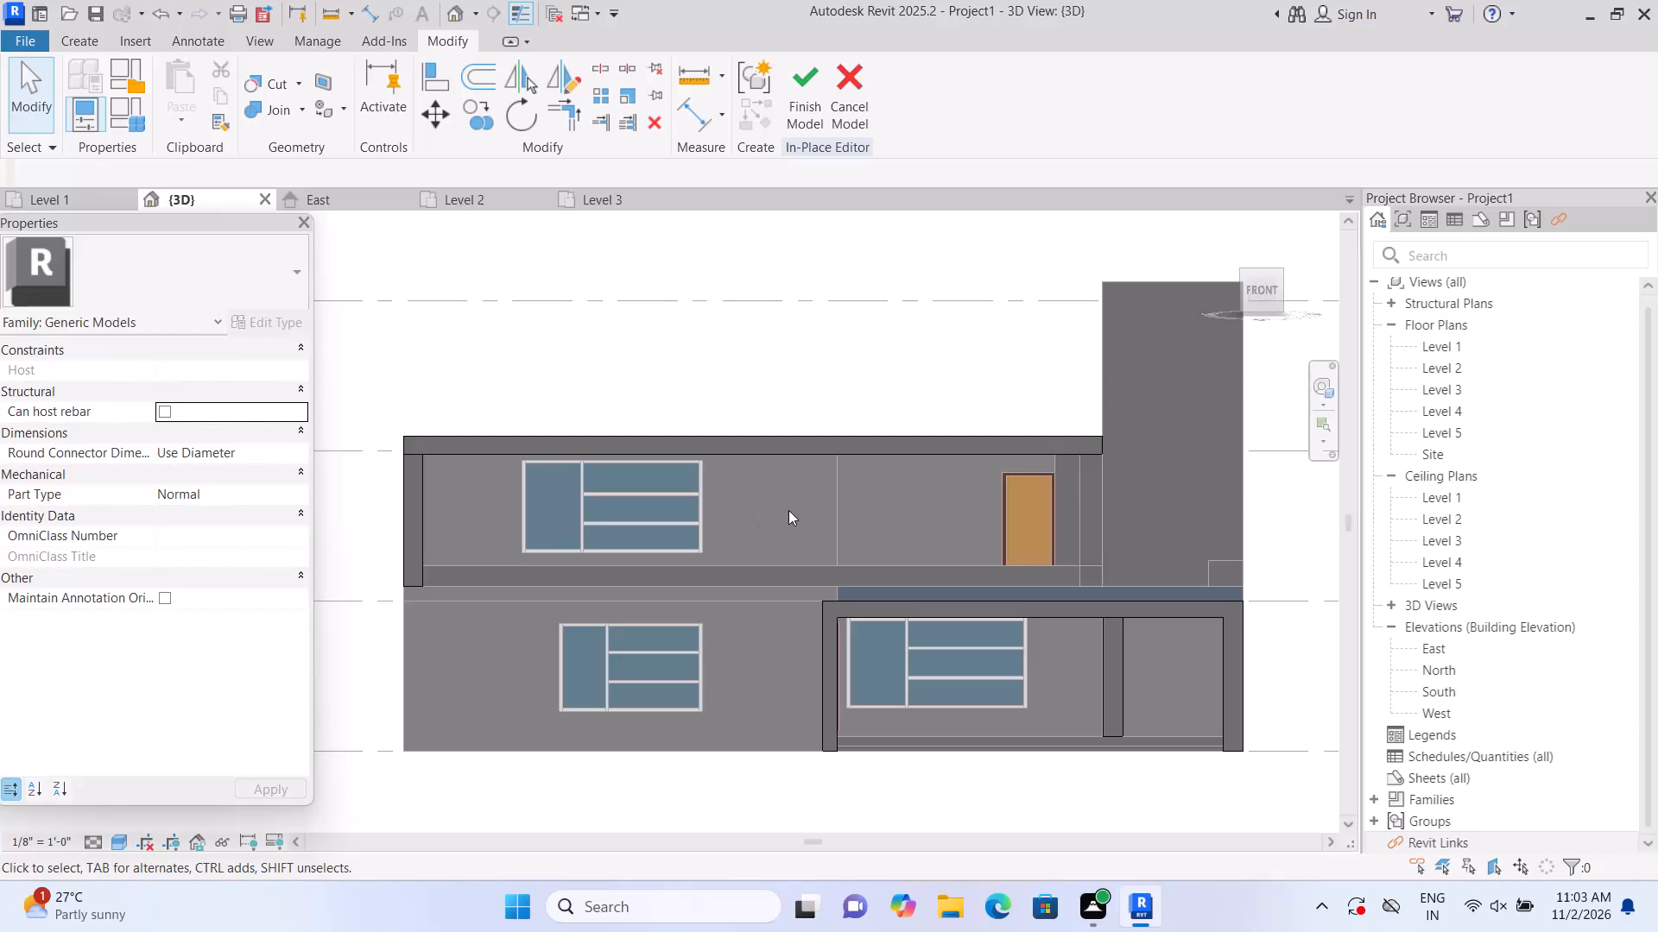
Examine the house's front frames, posts and lower parapet from the front and both sides in the 3D view.
scroll(964, 564, "up", 3)
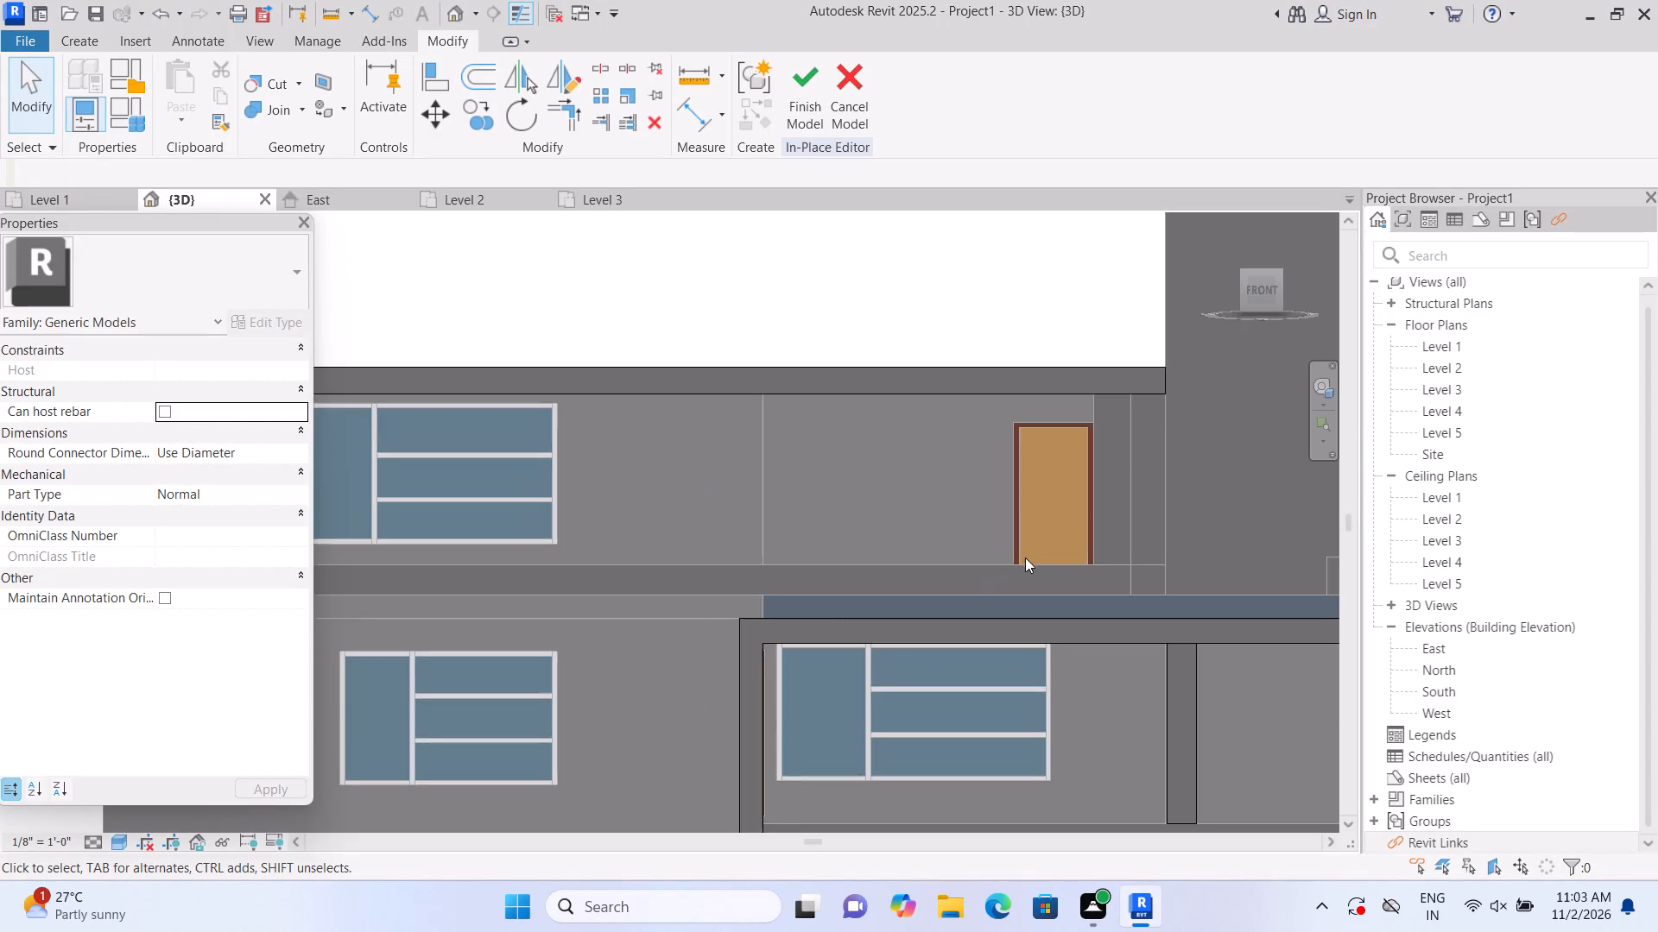
scroll(1026, 556, "down", 2)
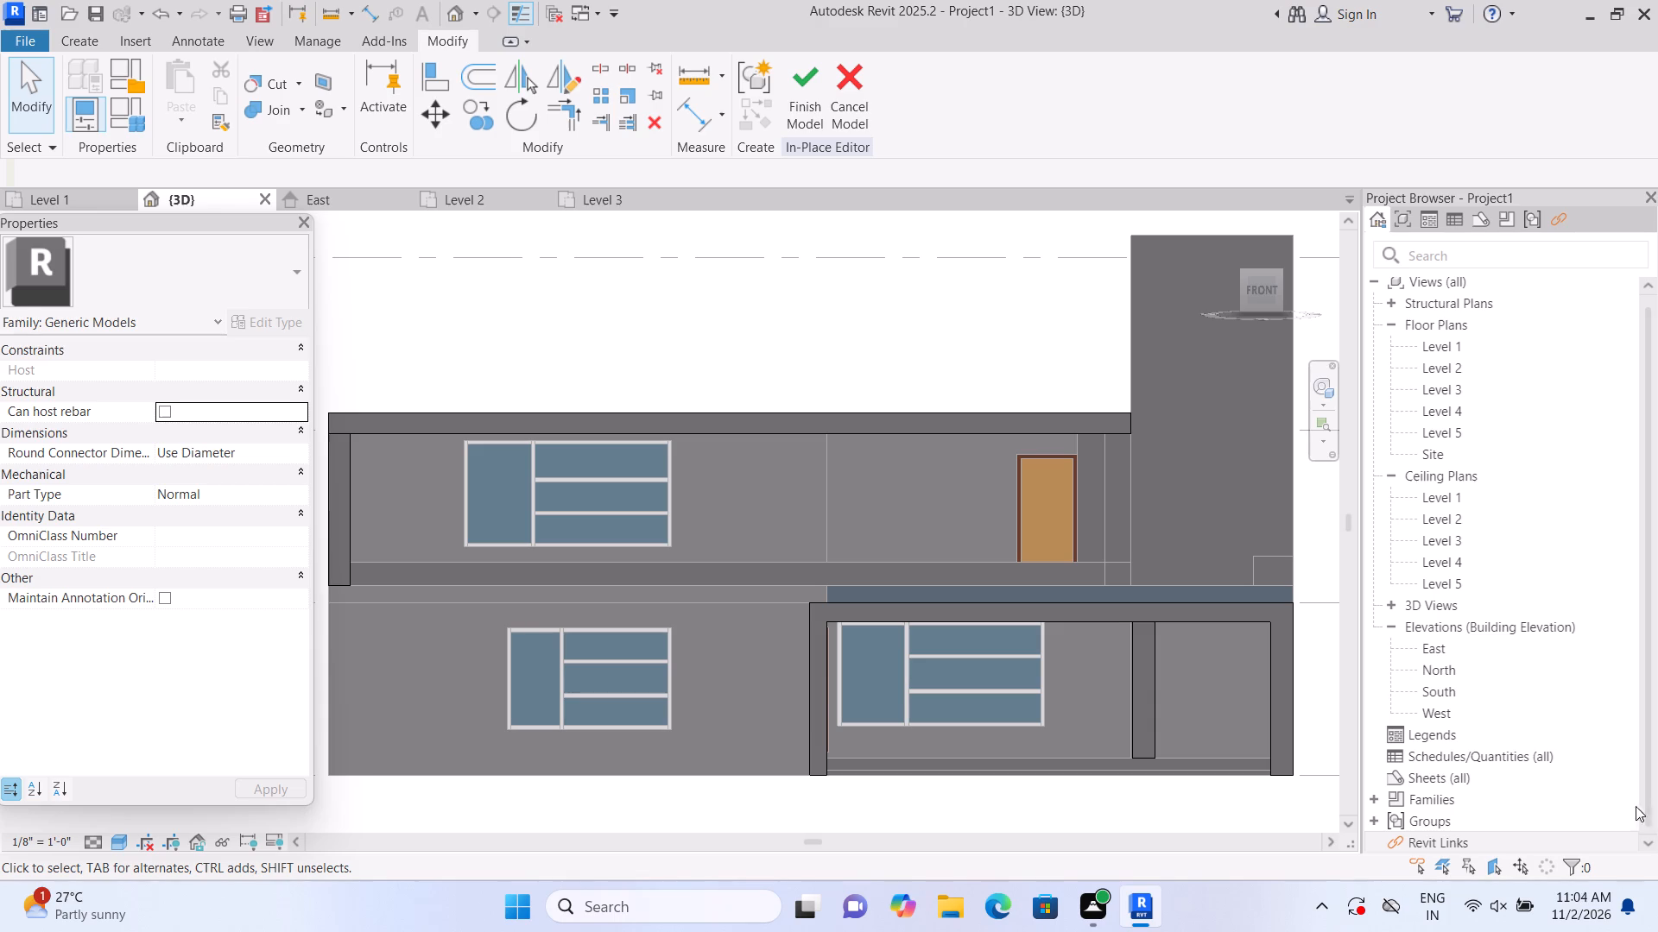
scroll(1013, 463, "down", 3)
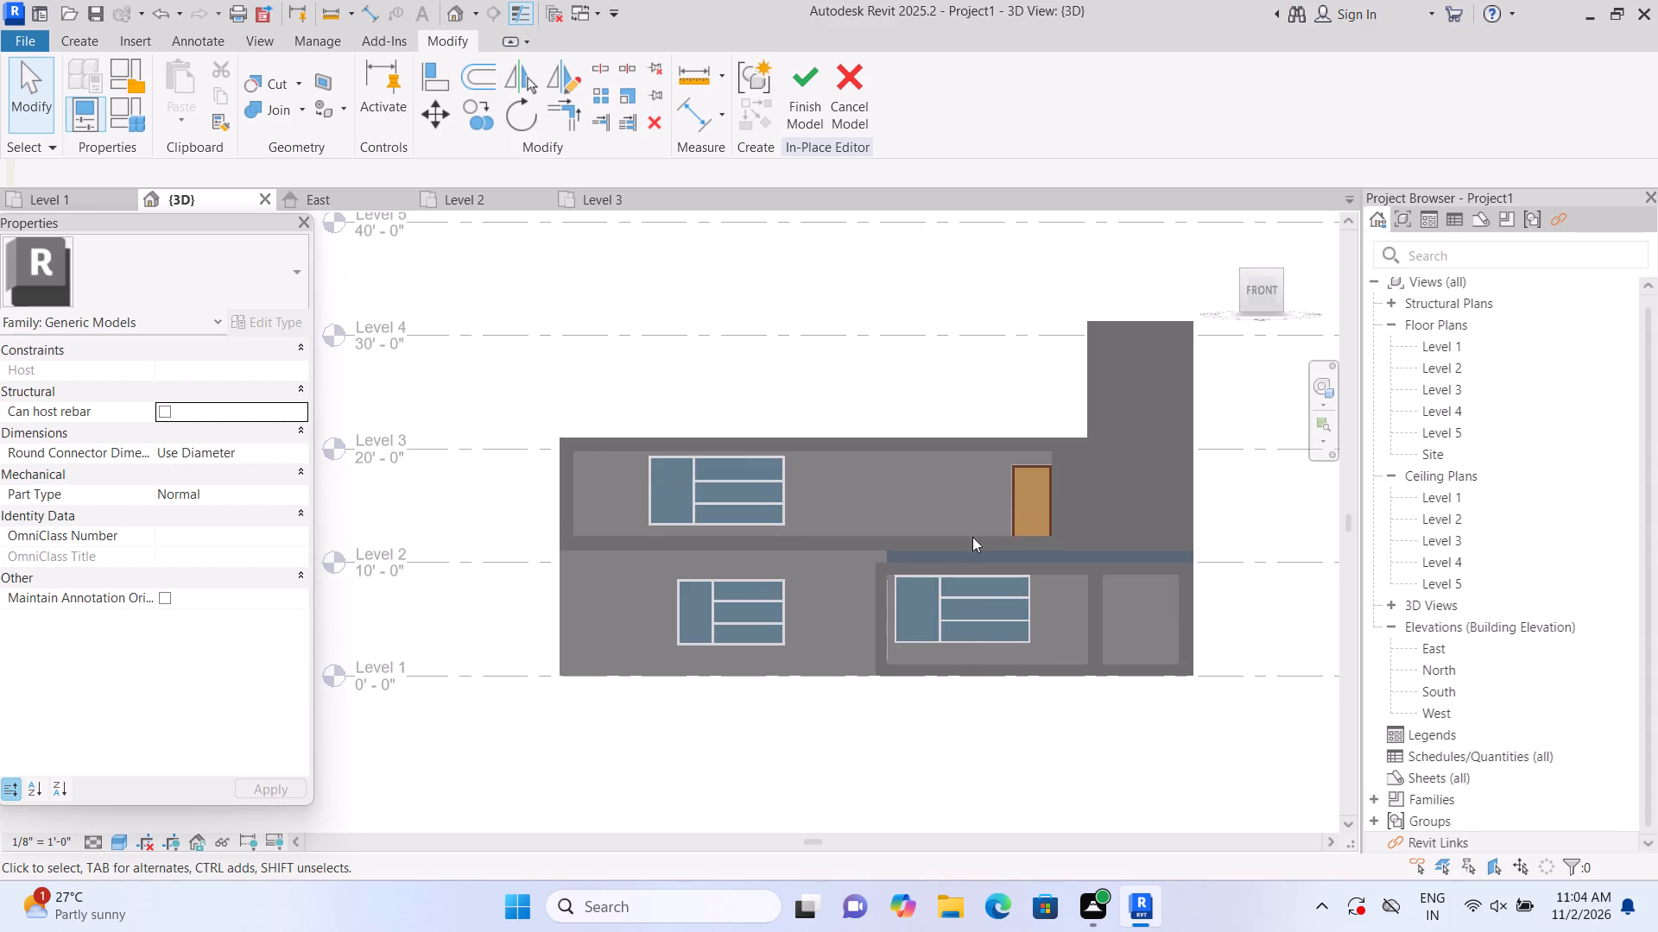
middle_click_drag(1123, 738, 1049, 765, "shift")
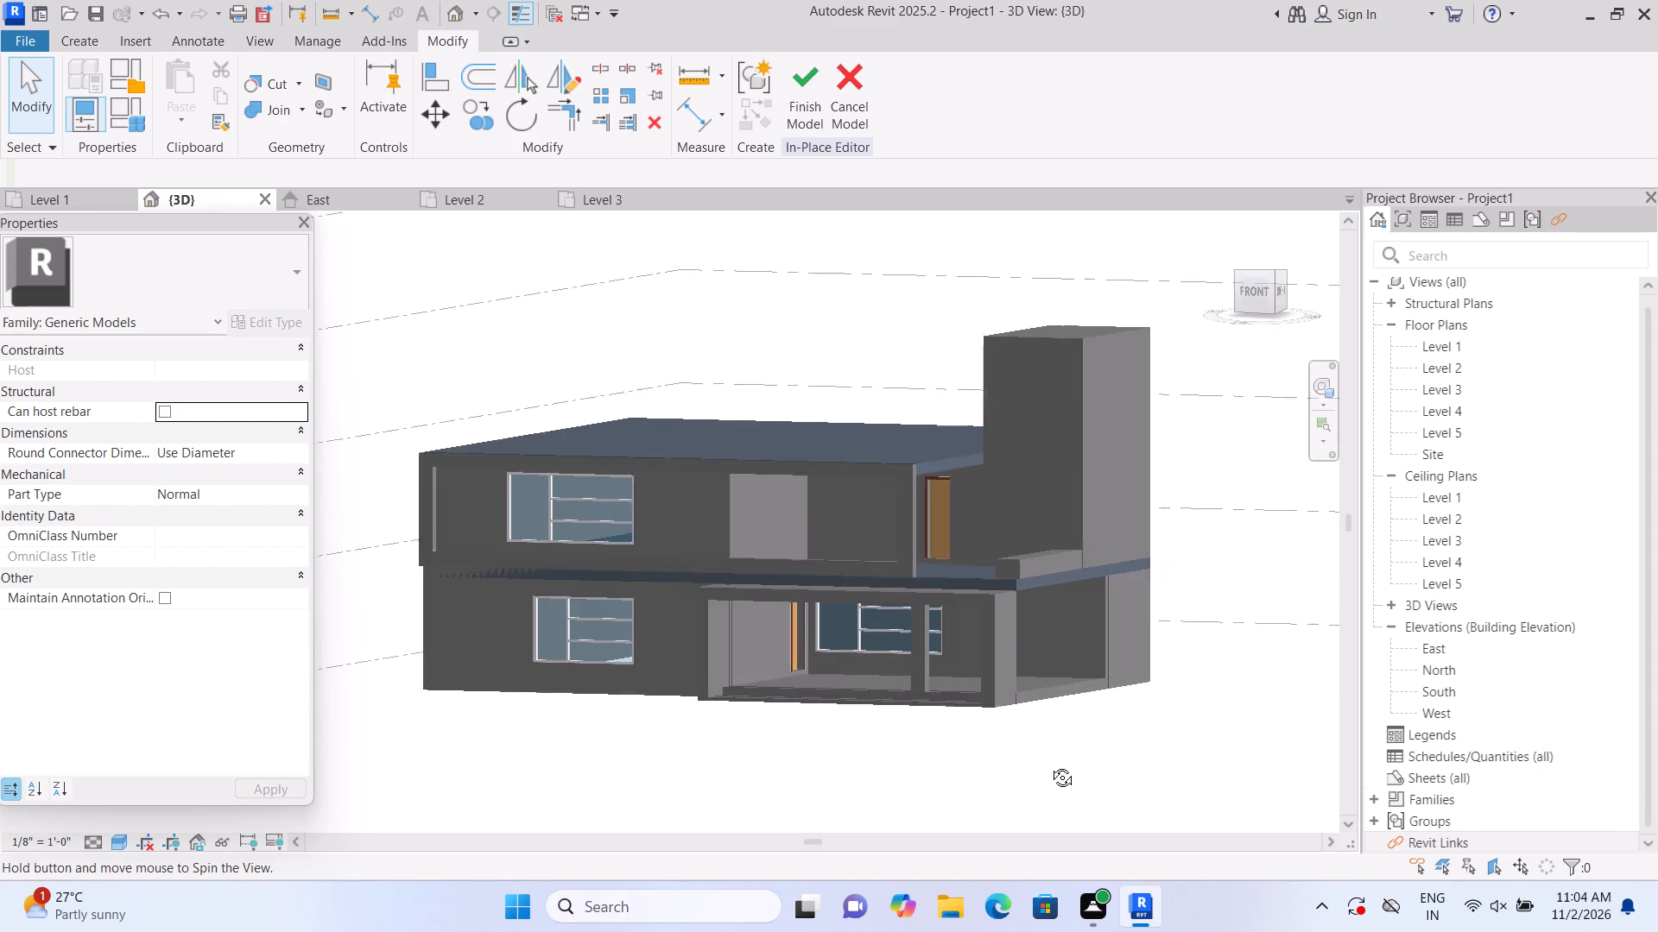
middle_click_drag(1049, 765, 1047, 765, "shift")
middle_click_drag(1058, 769, 1088, 759)
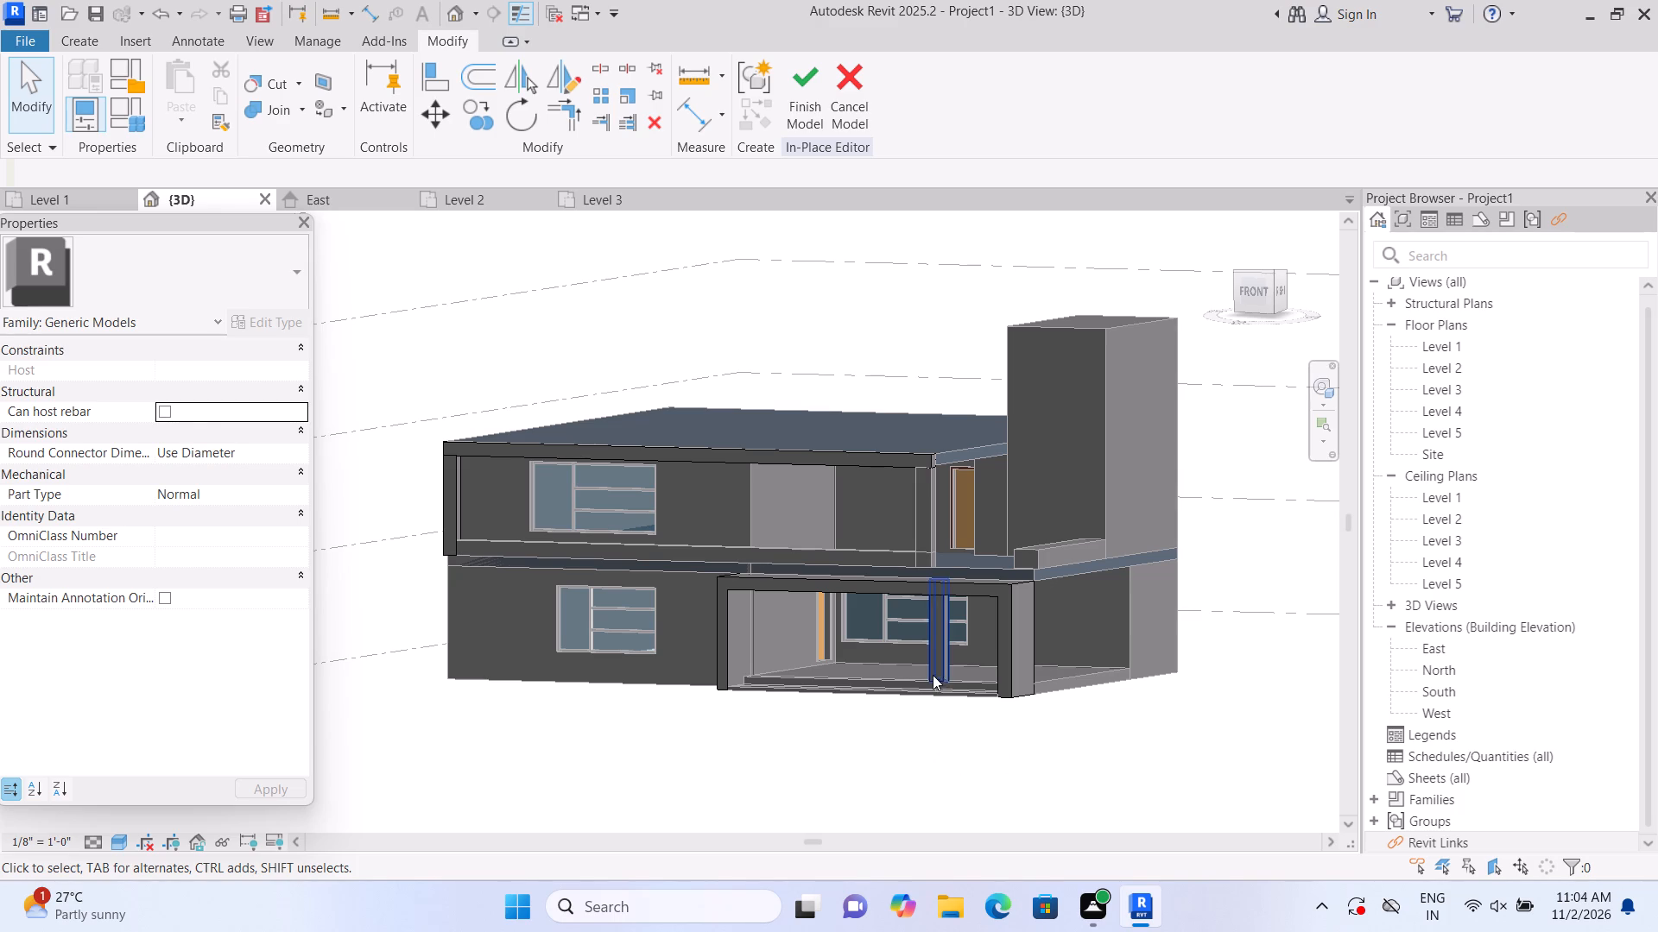
scroll(731, 596, "up", 4)
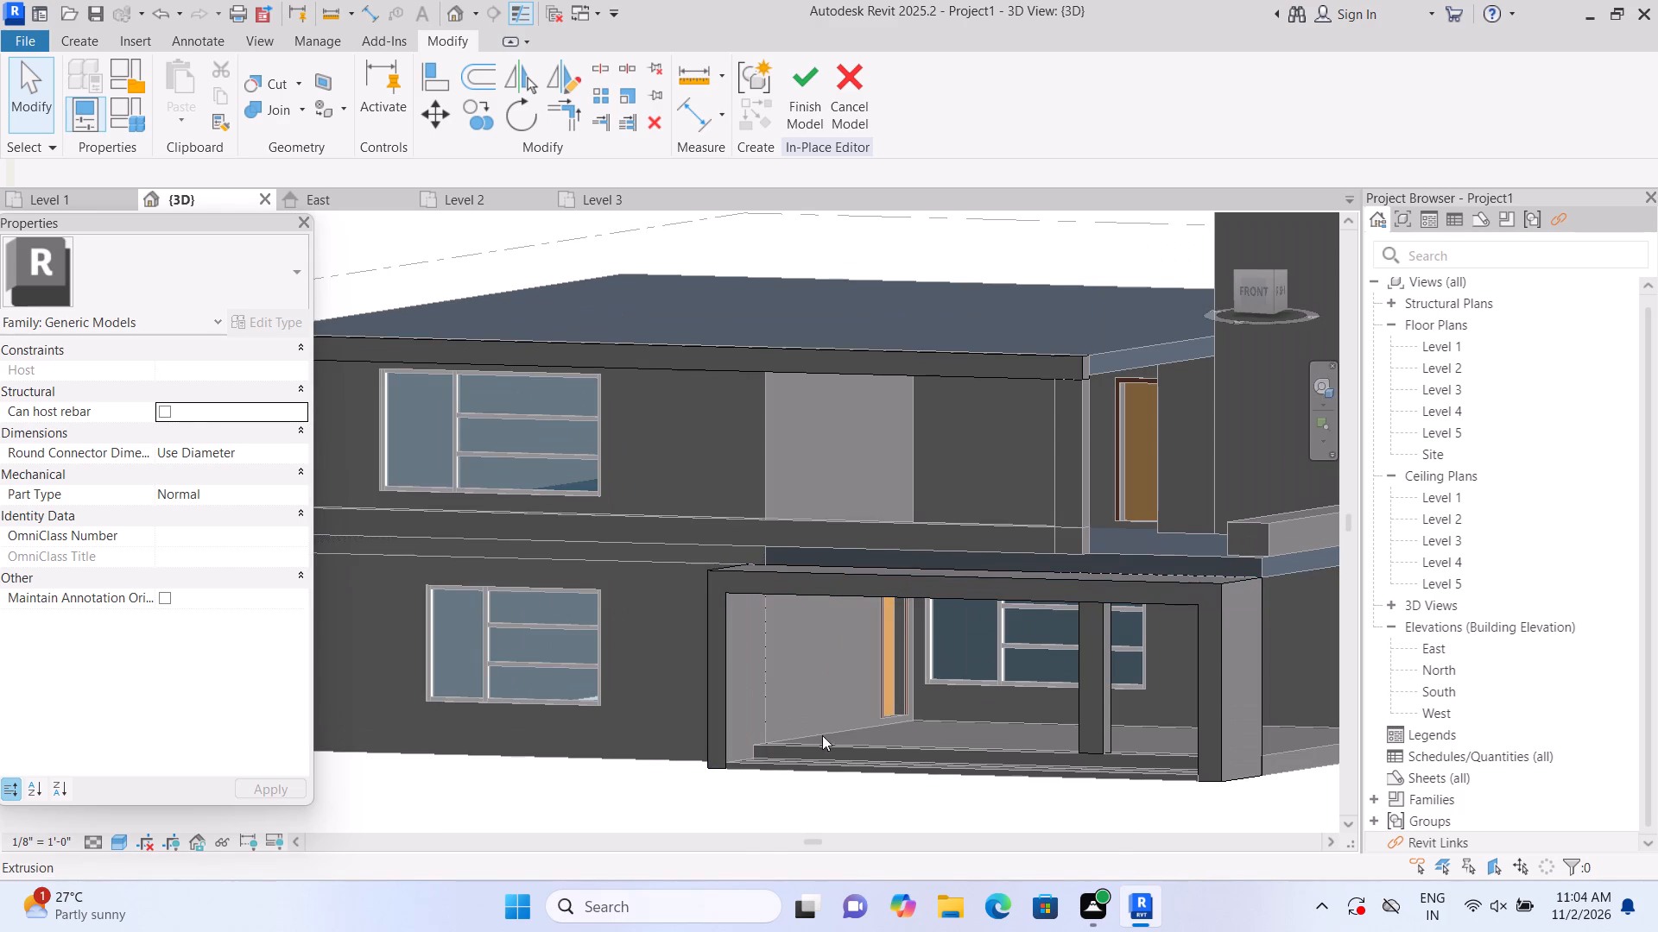
scroll(827, 708, "down", 3)
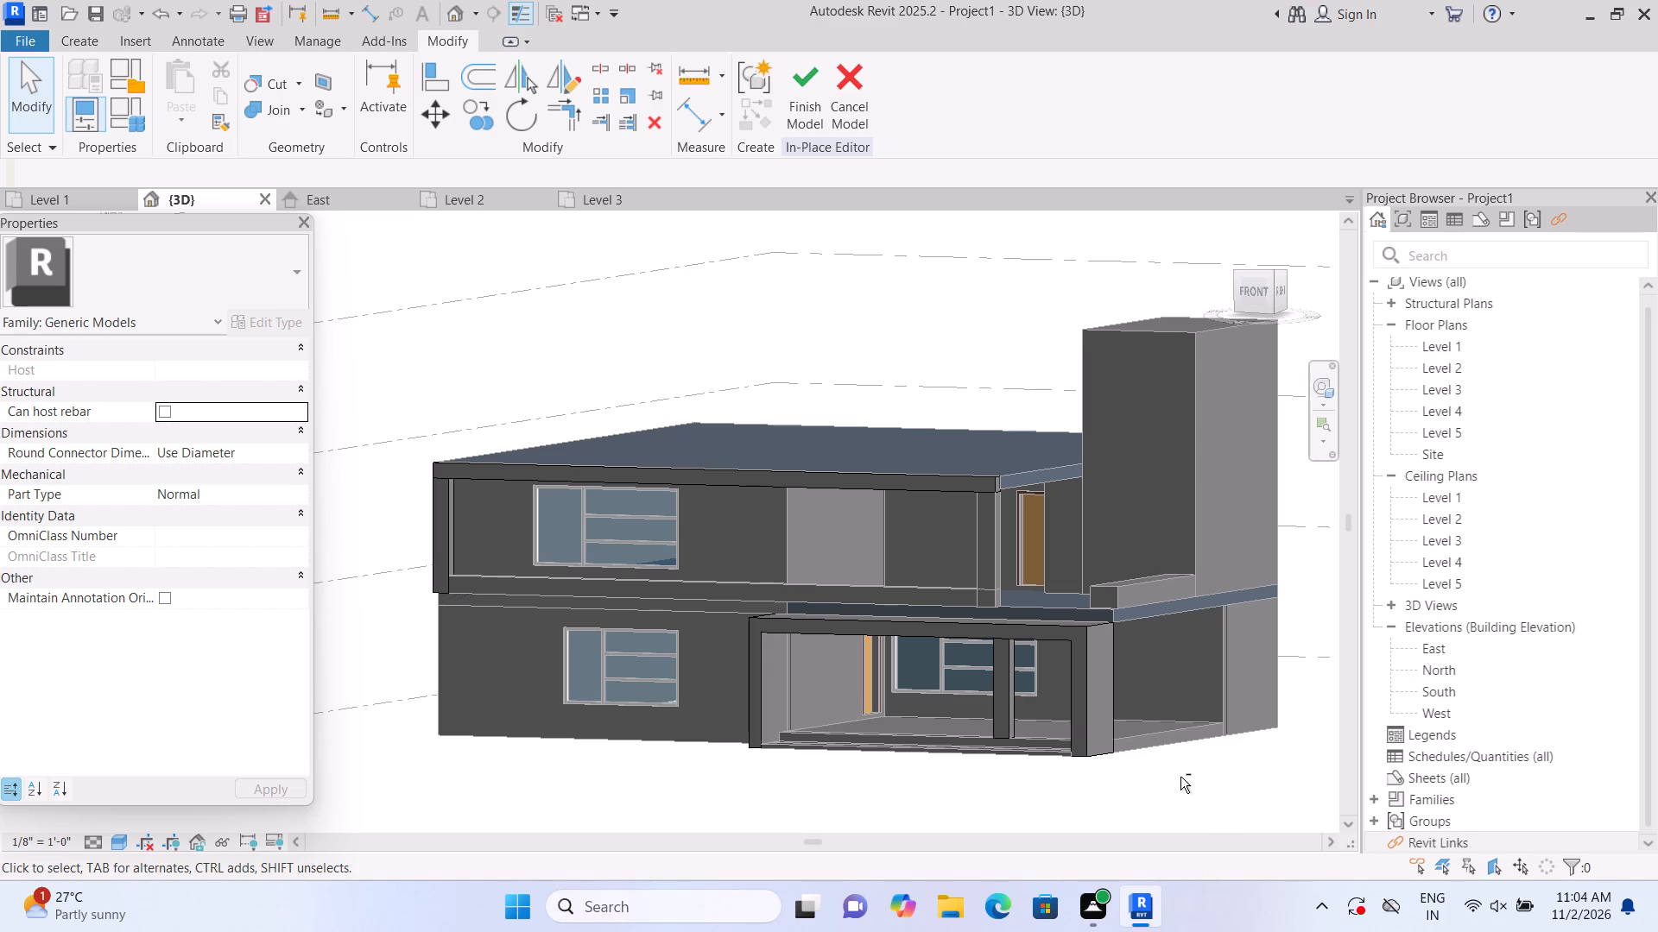
middle_click_drag(1203, 772, 1107, 775, "shift")
scroll(1203, 772, "up", 1, "shift")
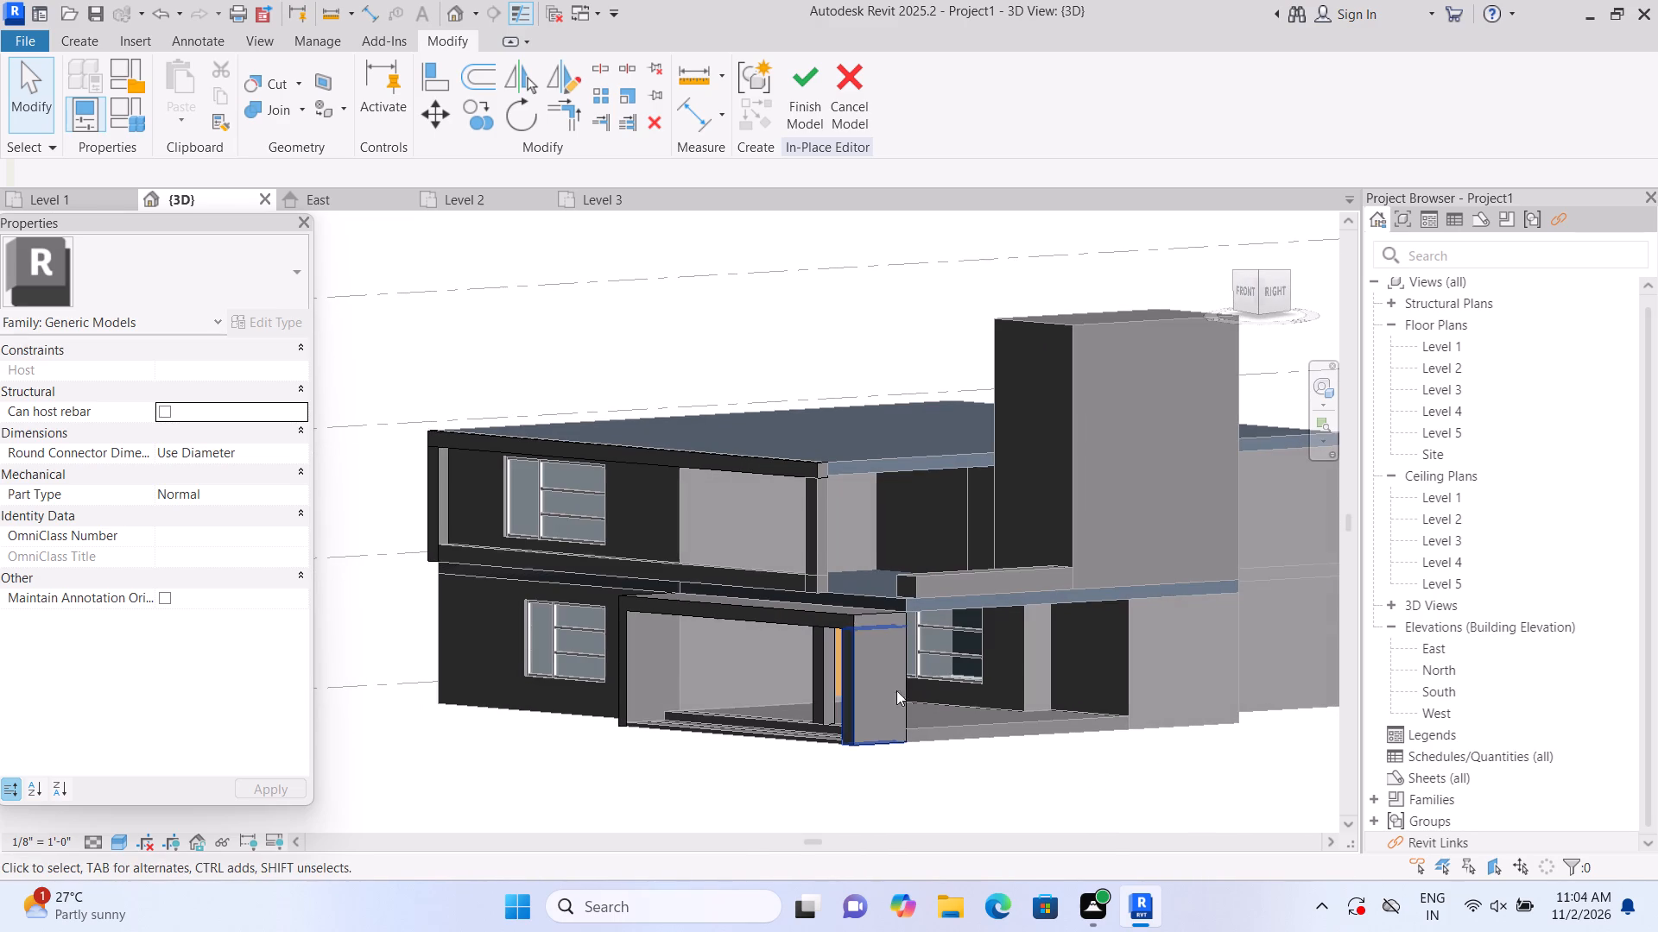
scroll(791, 633, "up", 1)
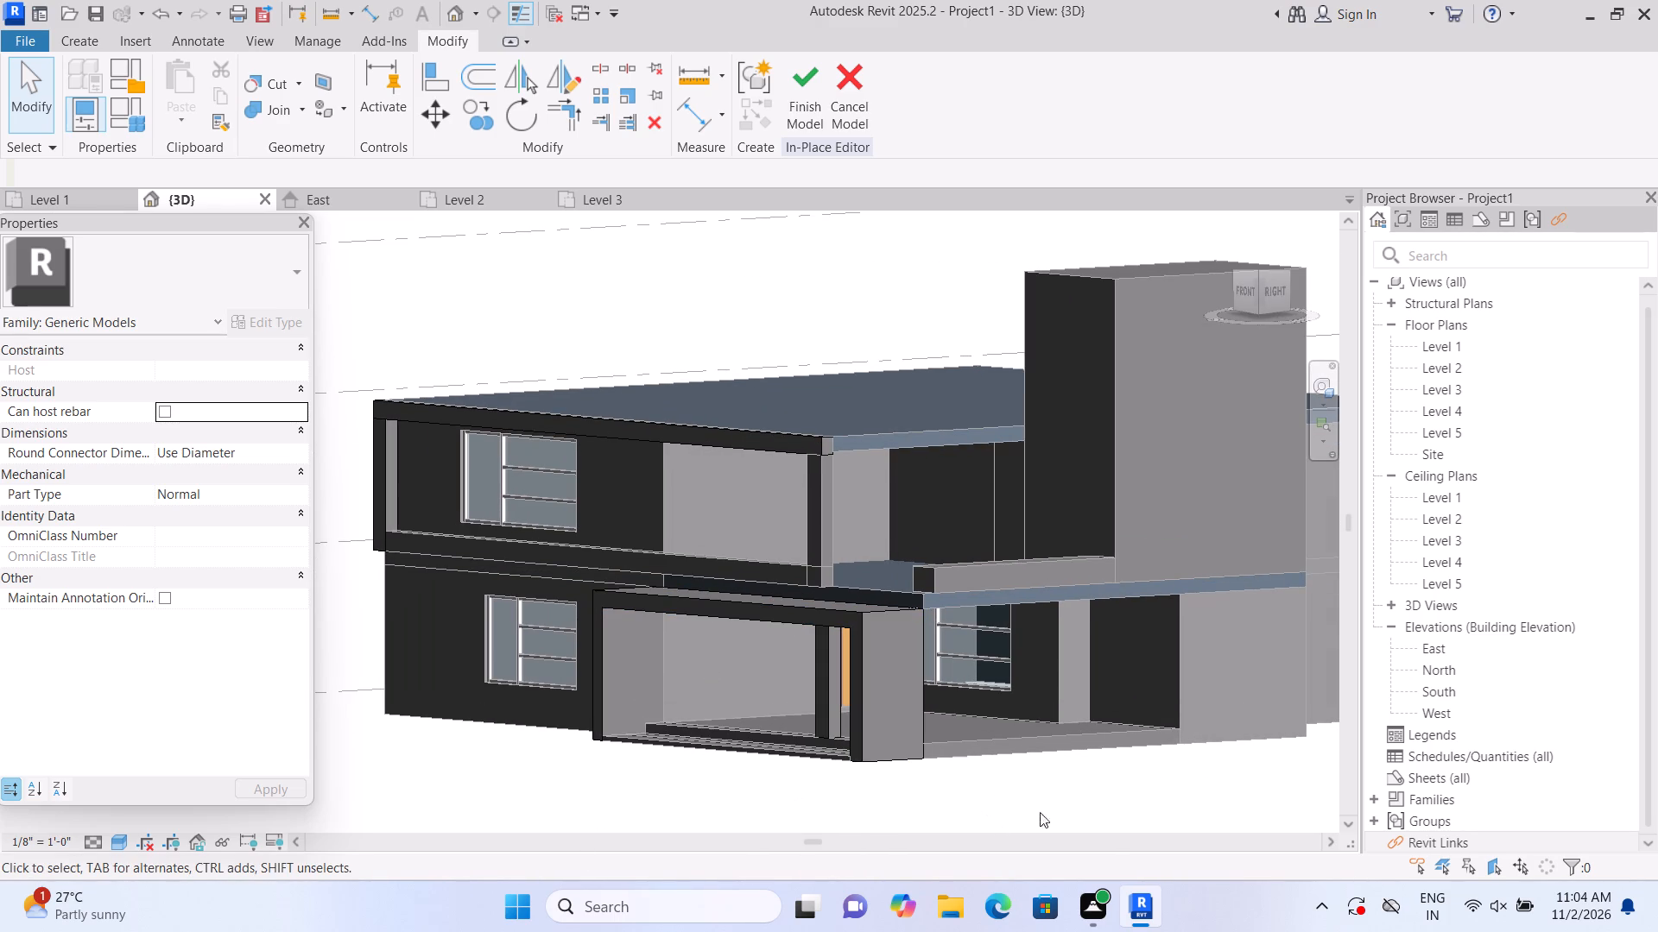
middle_click_drag(1091, 799, 1003, 798, "shift")
middle_click_drag(996, 797, 979, 791, "shift")
middle_click_drag(971, 789, 939, 784, "shift")
middle_click_drag(935, 784, 919, 779, "shift")
middle_click(914, 778, "shift")
middle_click(909, 776, "shift")
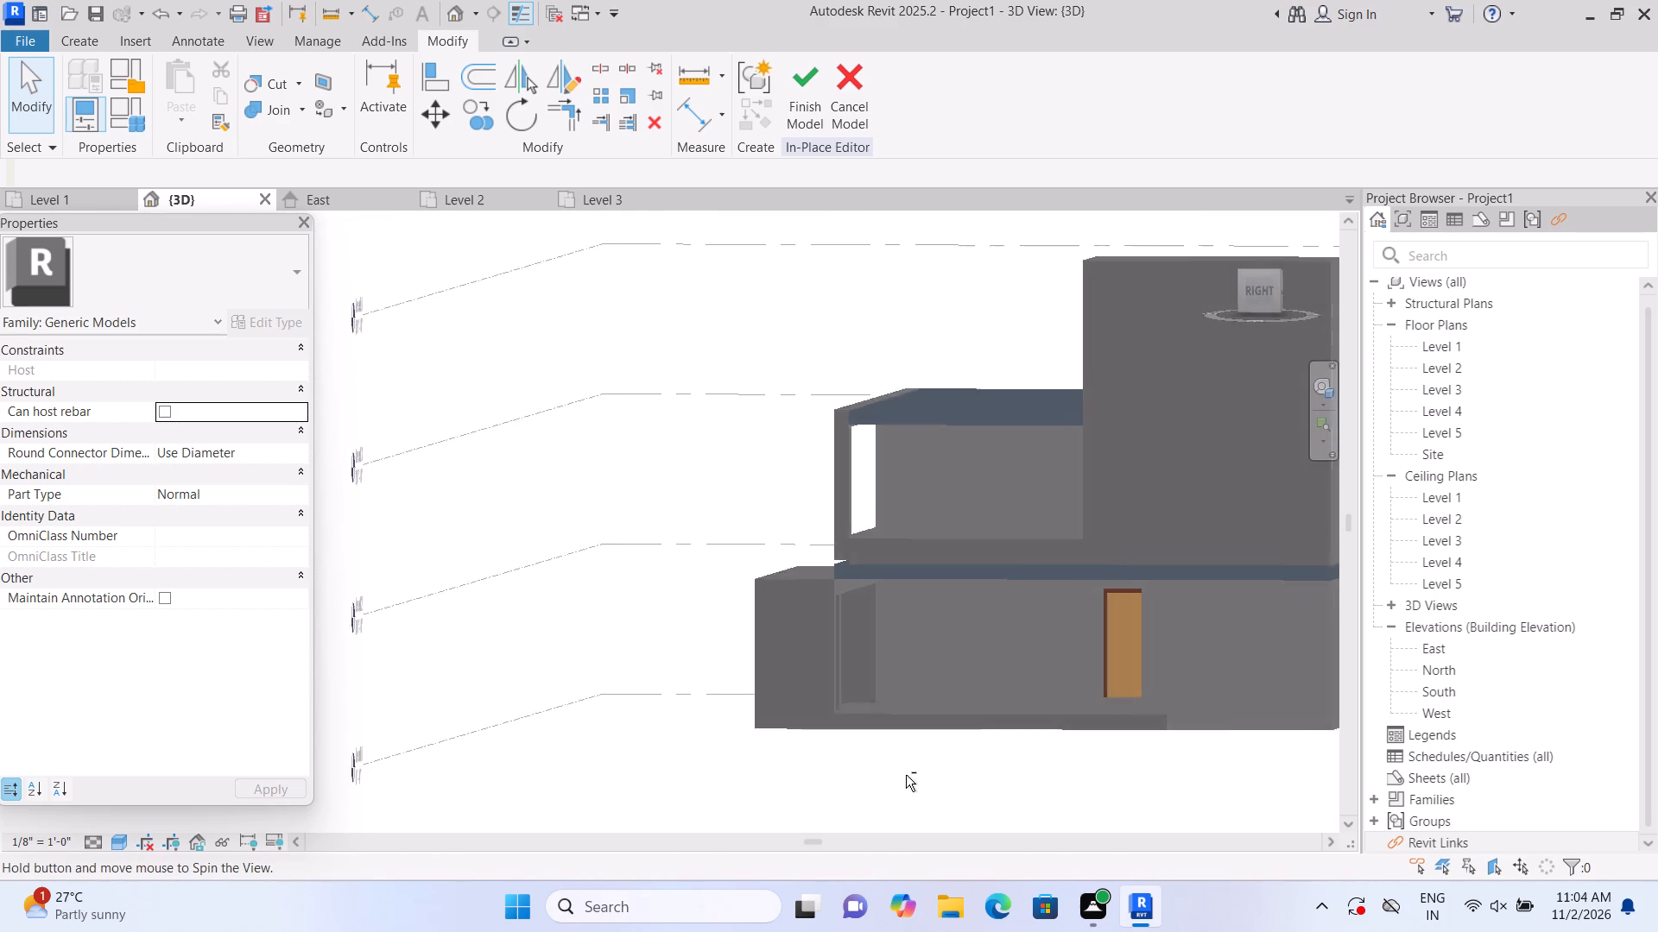
middle_click_drag(881, 768, 978, 778, "shift")
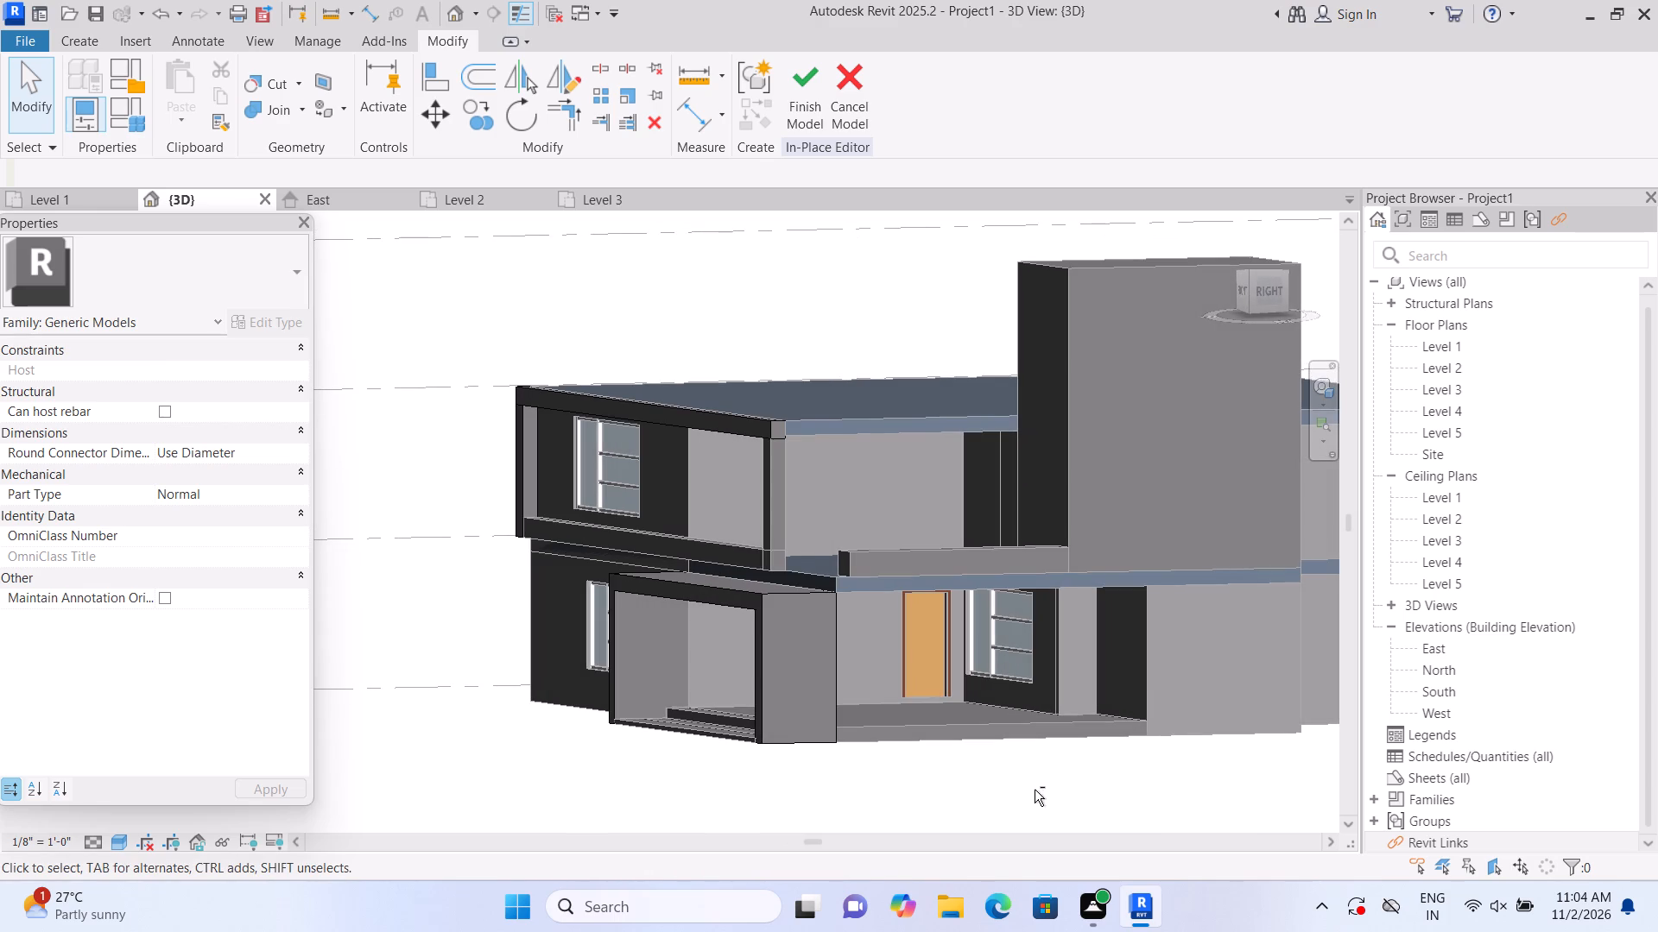
middle_click_drag(949, 798, 1054, 798, "shift")
middle_click_drag(1007, 808, 952, 807, "shift")
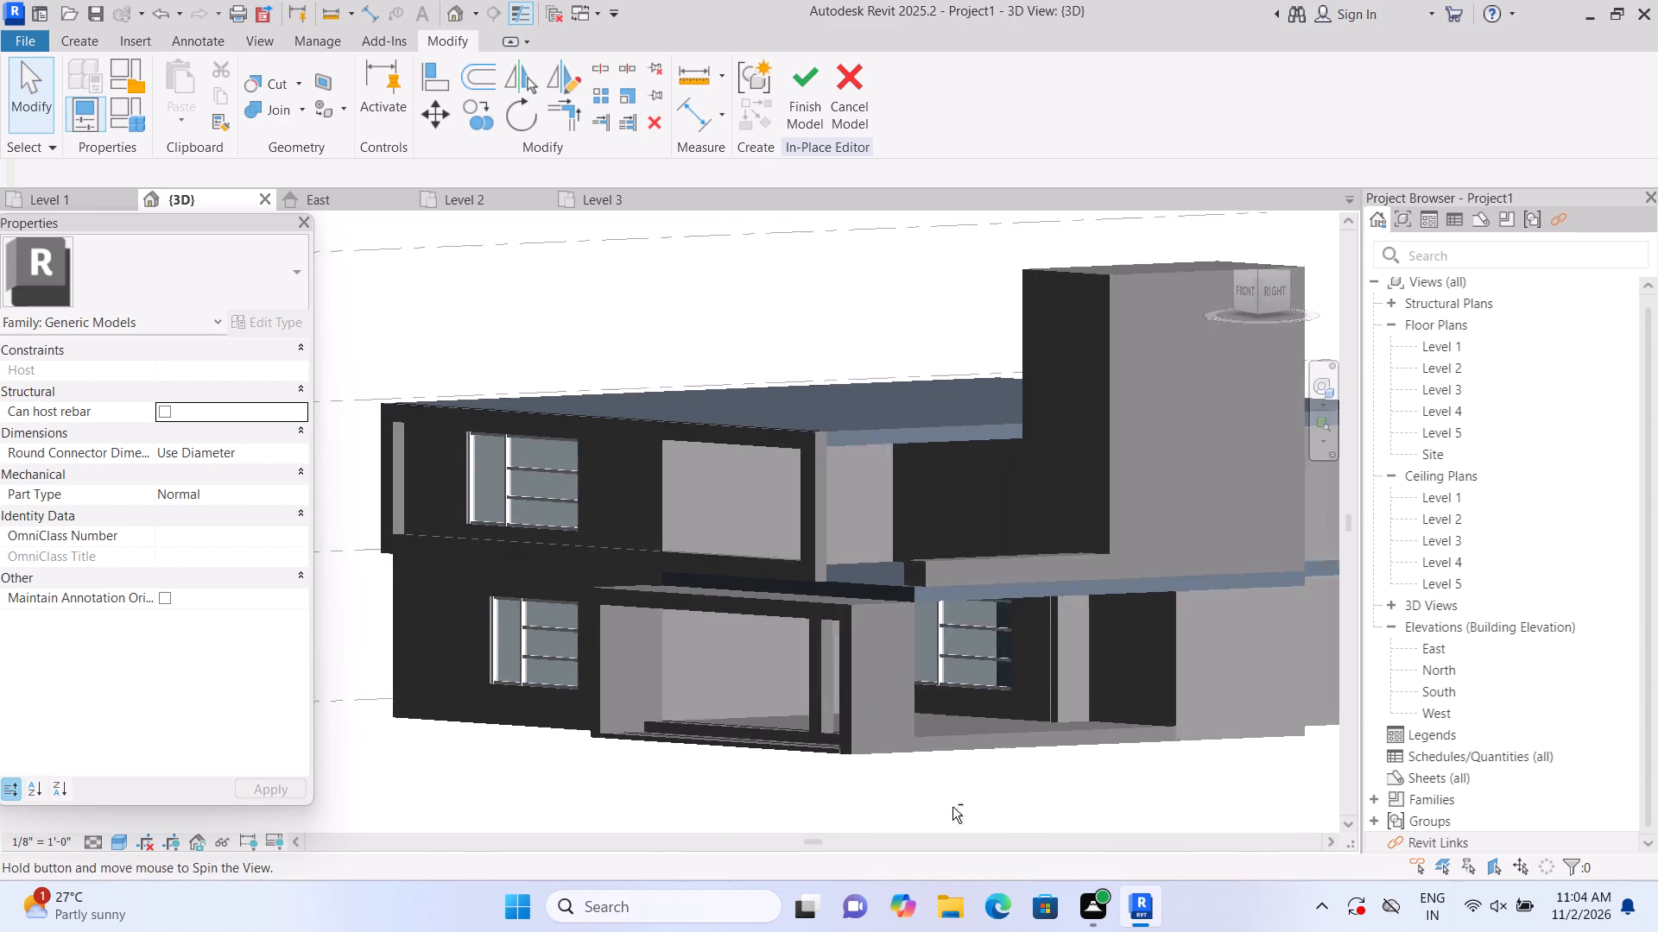
middle_click_drag(952, 807, 954, 807, "shift")
middle_click_drag(943, 805, 933, 803, "shift")
middle_click_drag(856, 817, 1110, 803, "shift")
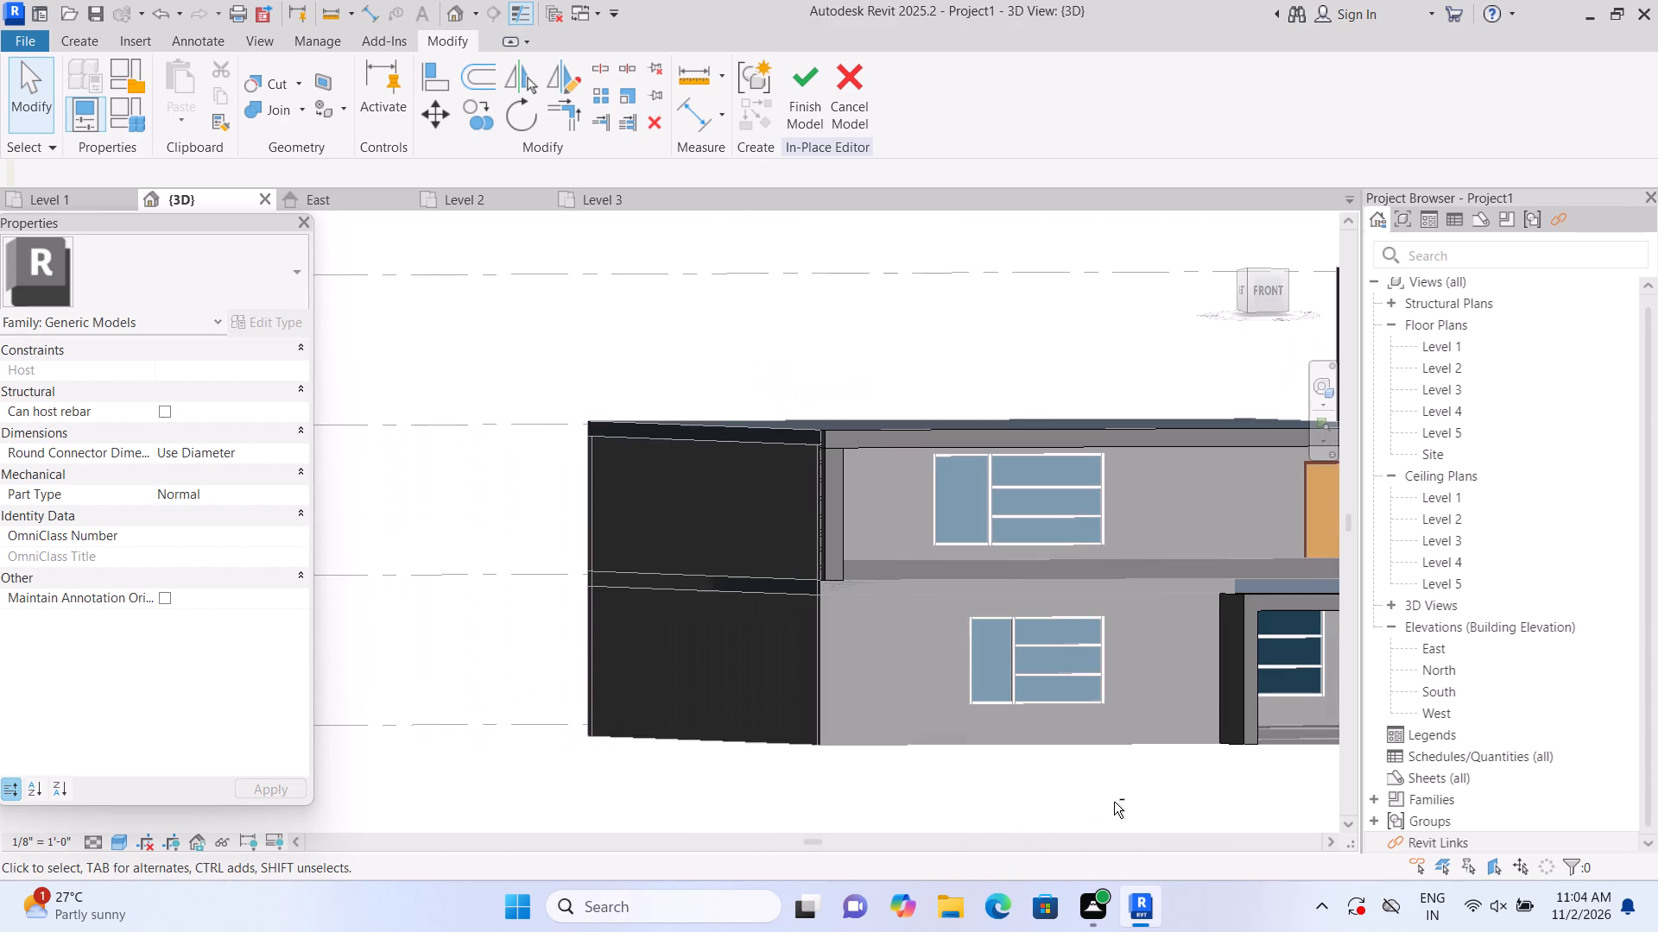
middle_click_drag(1214, 791, 1151, 791, "shift")
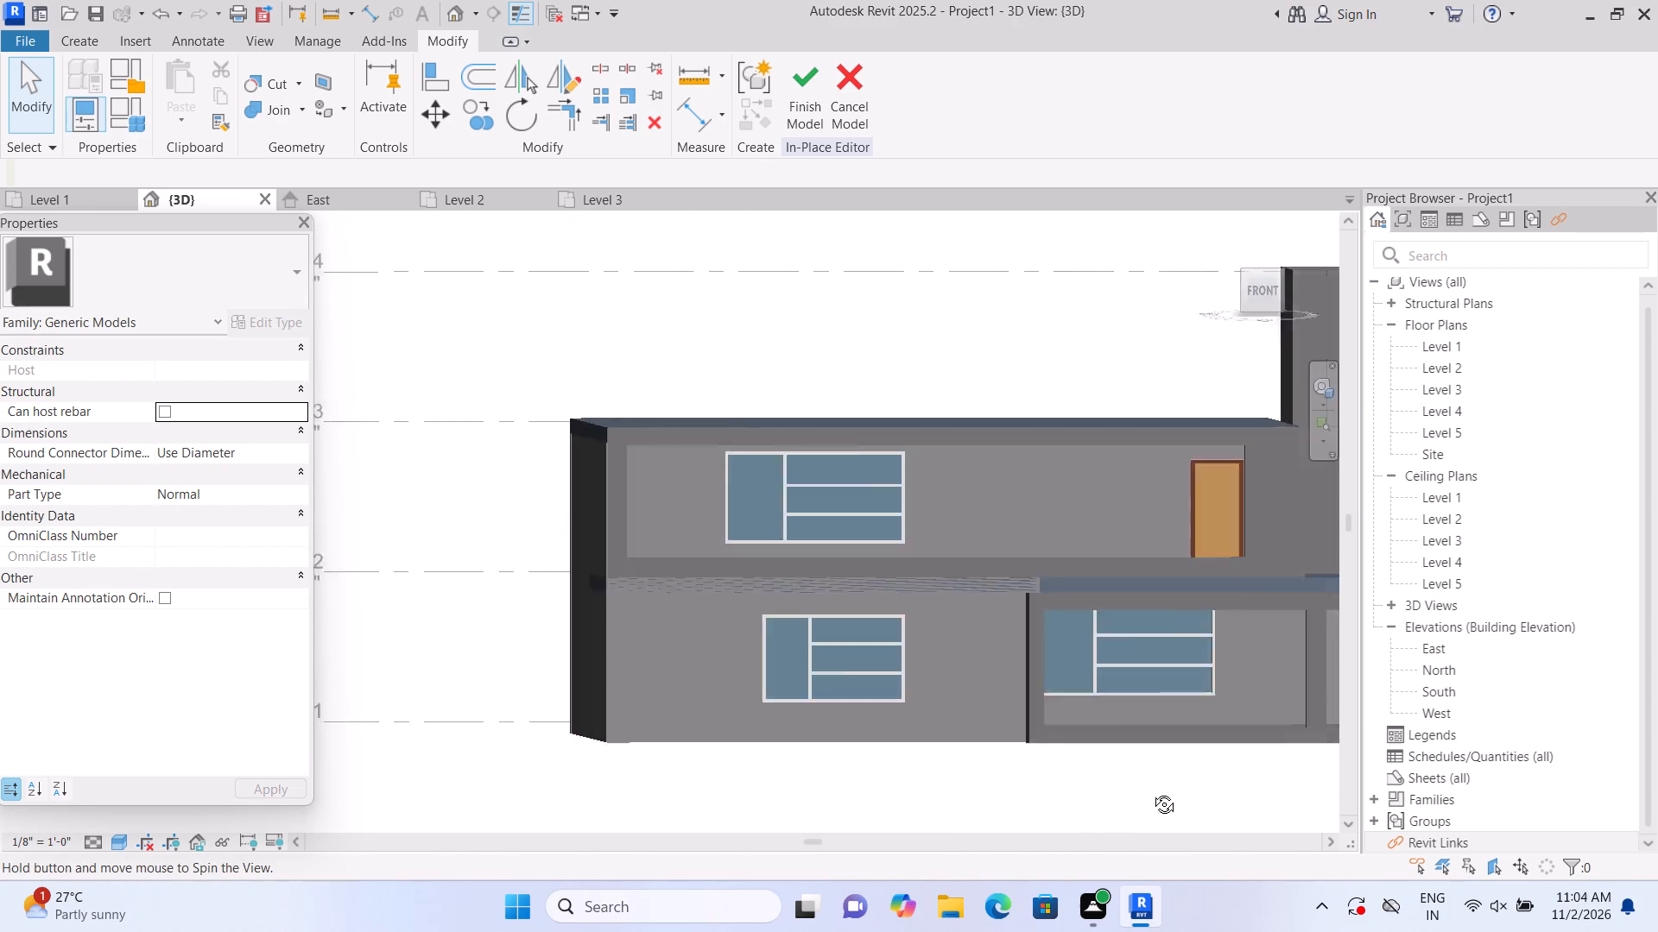
middle_click_drag(1151, 791, 1058, 790, "shift")
scroll(959, 782, "up", 1, "shift")
middle_click_drag(1153, 786, 1107, 789, "shift")
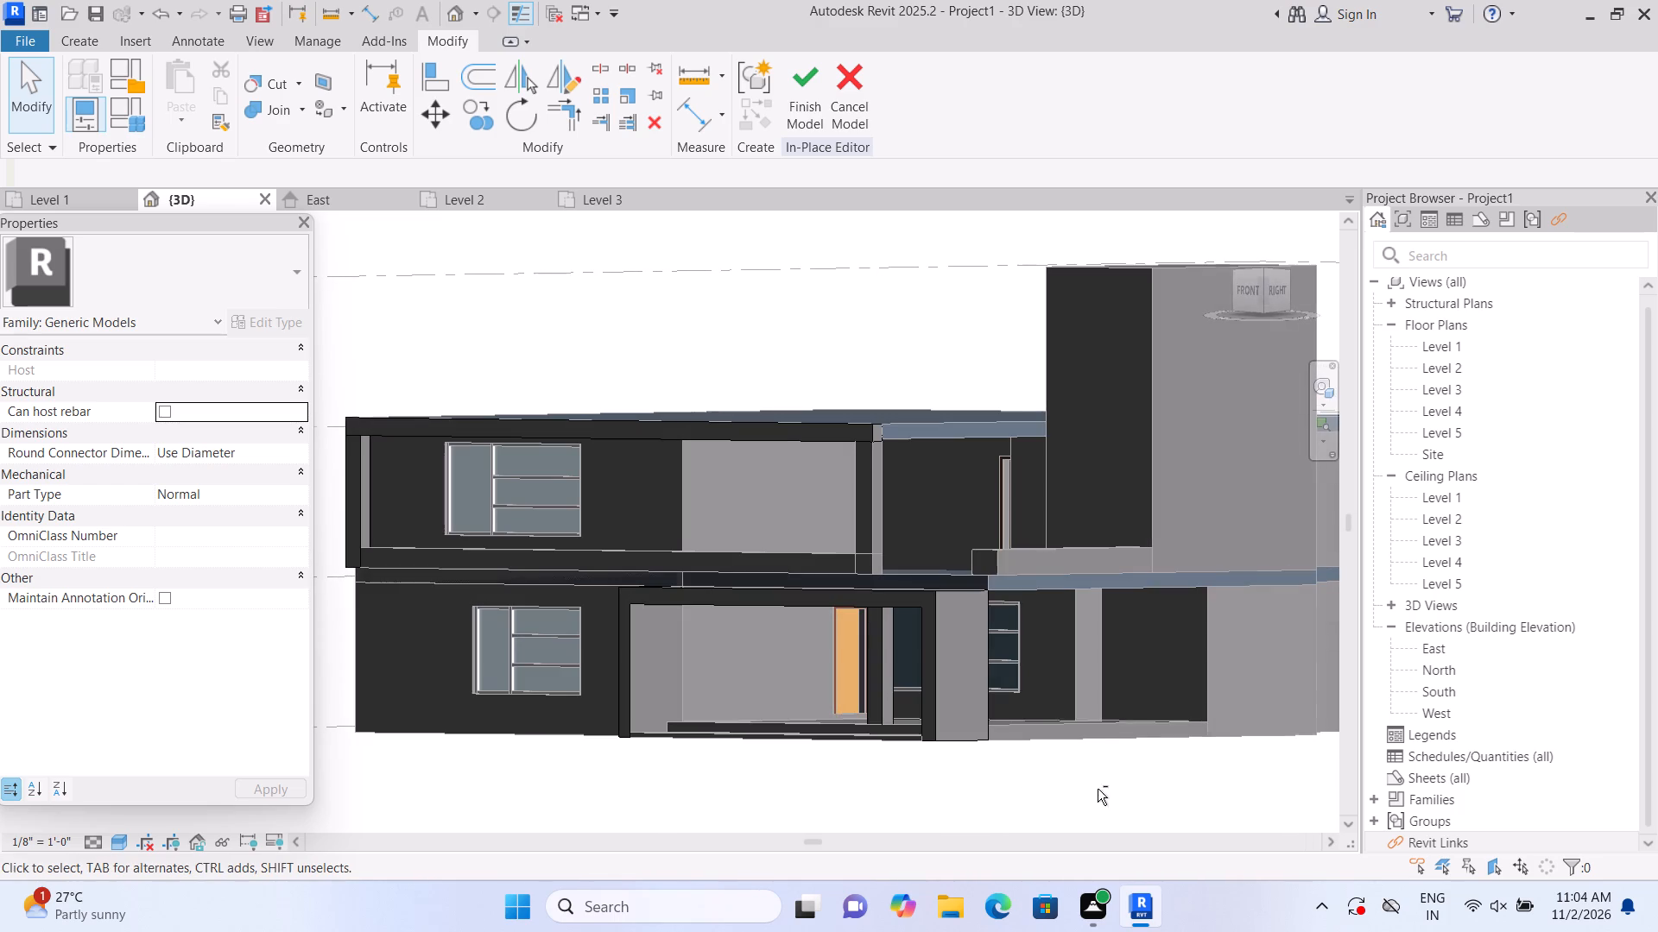
scroll(1040, 795, "down", 3)
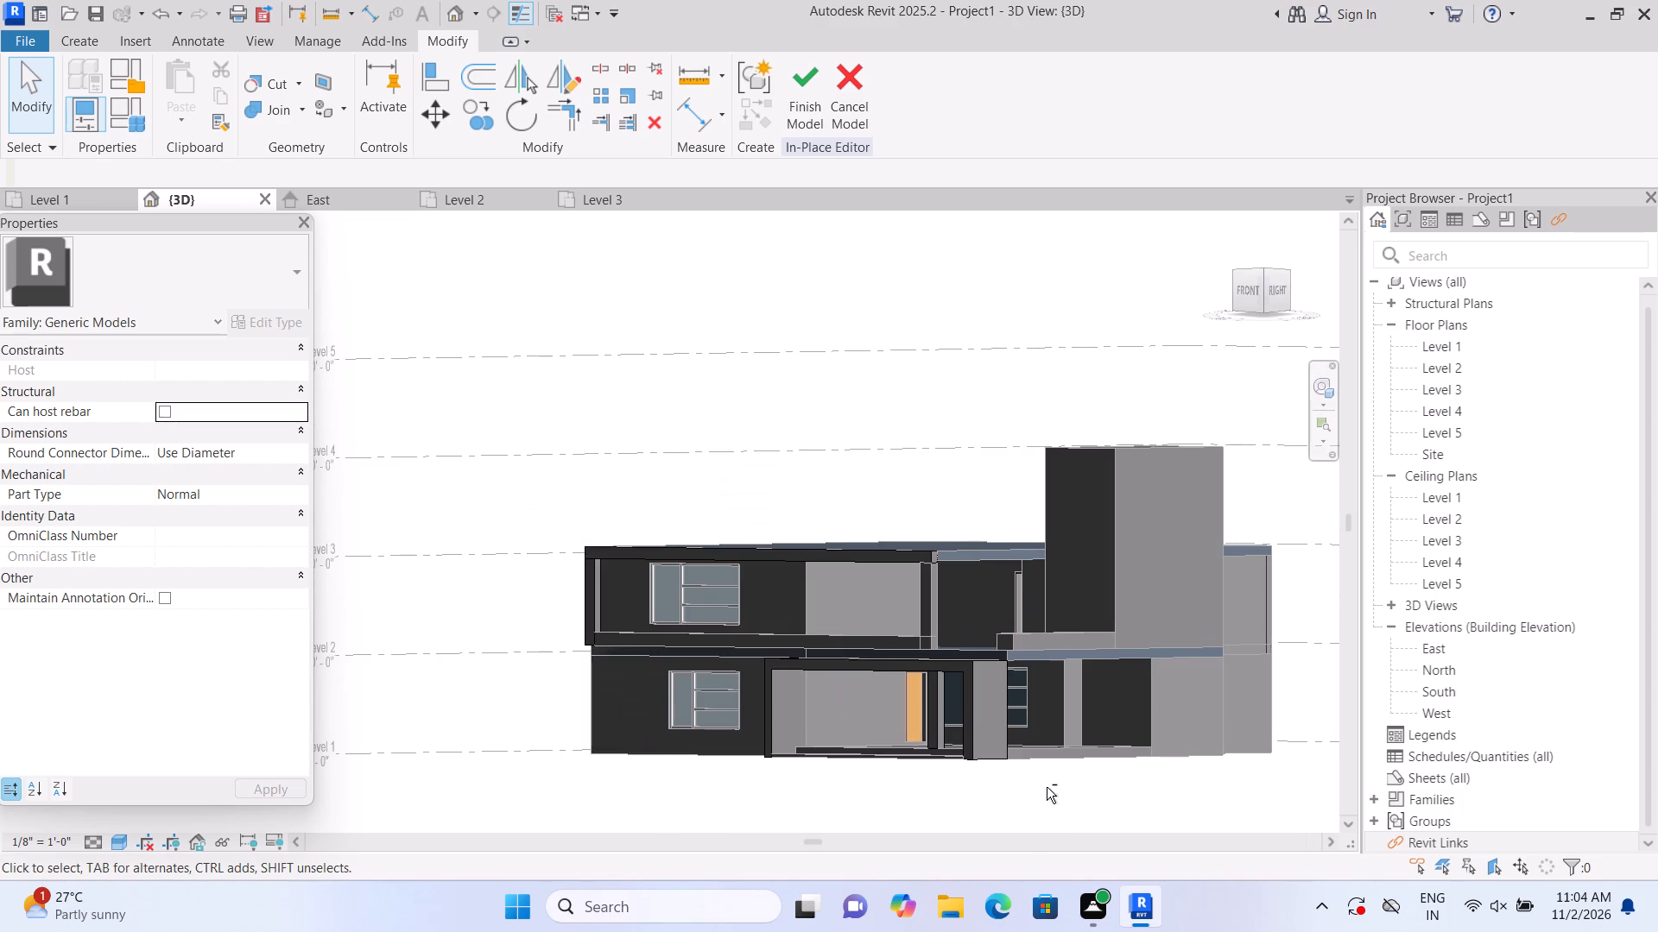
middle_click_drag(1088, 786, 1036, 797, "shift")
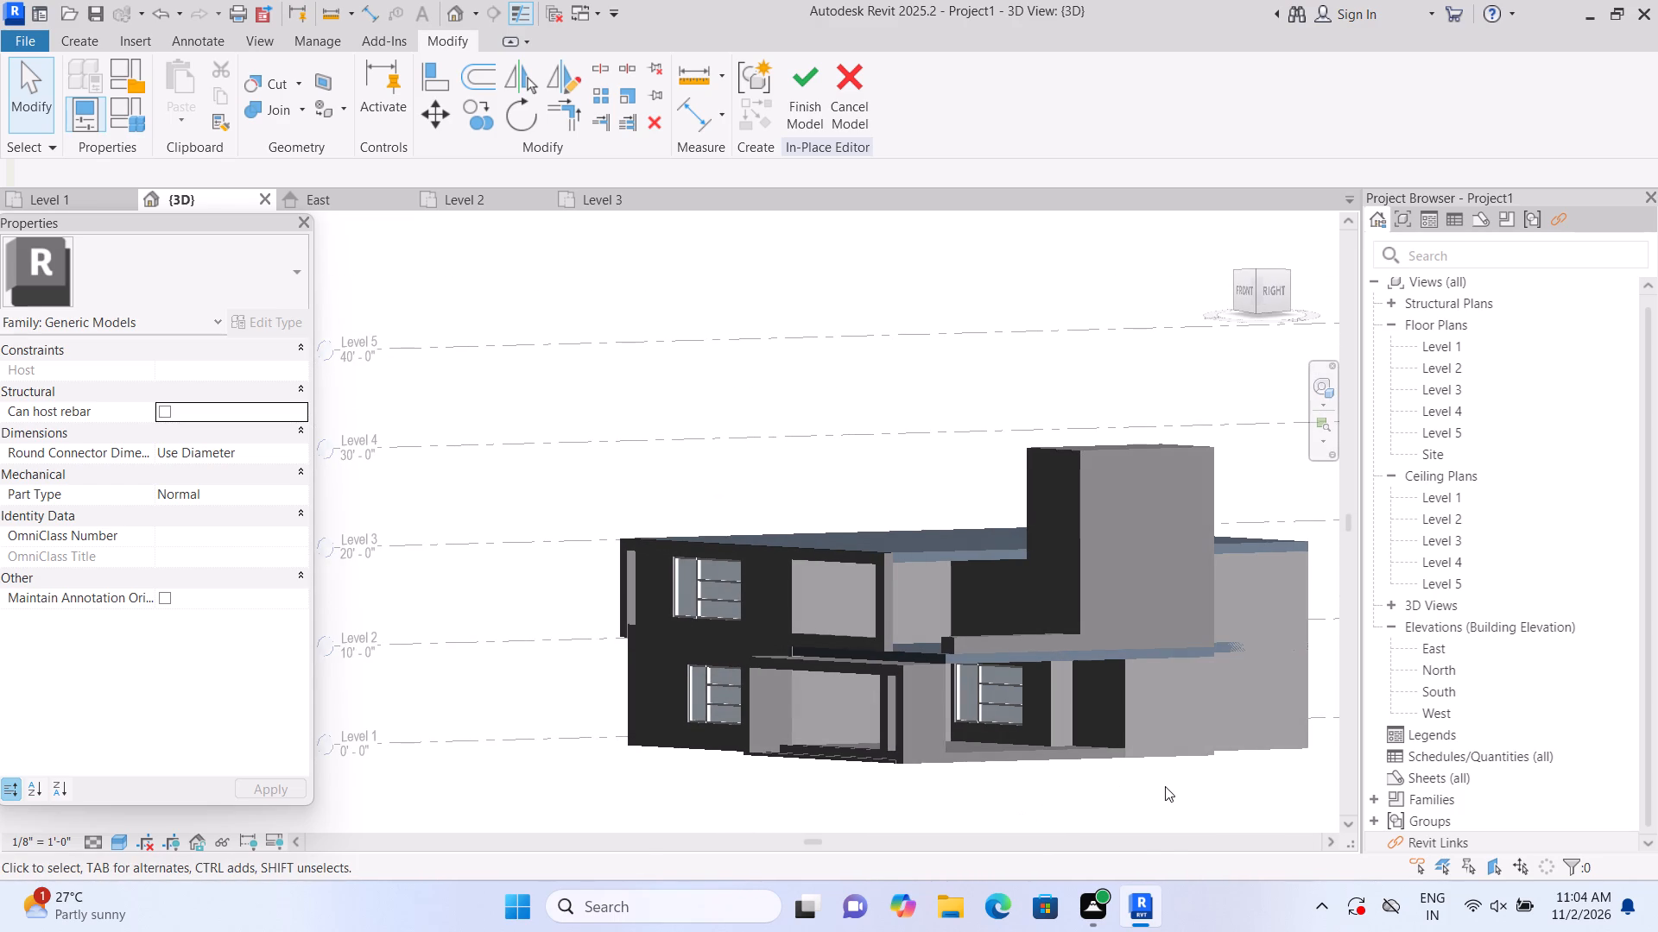
Inspect the upper front frame up close, including its end post and the bands meeting at the corner.
scroll(778, 574, "up", 5)
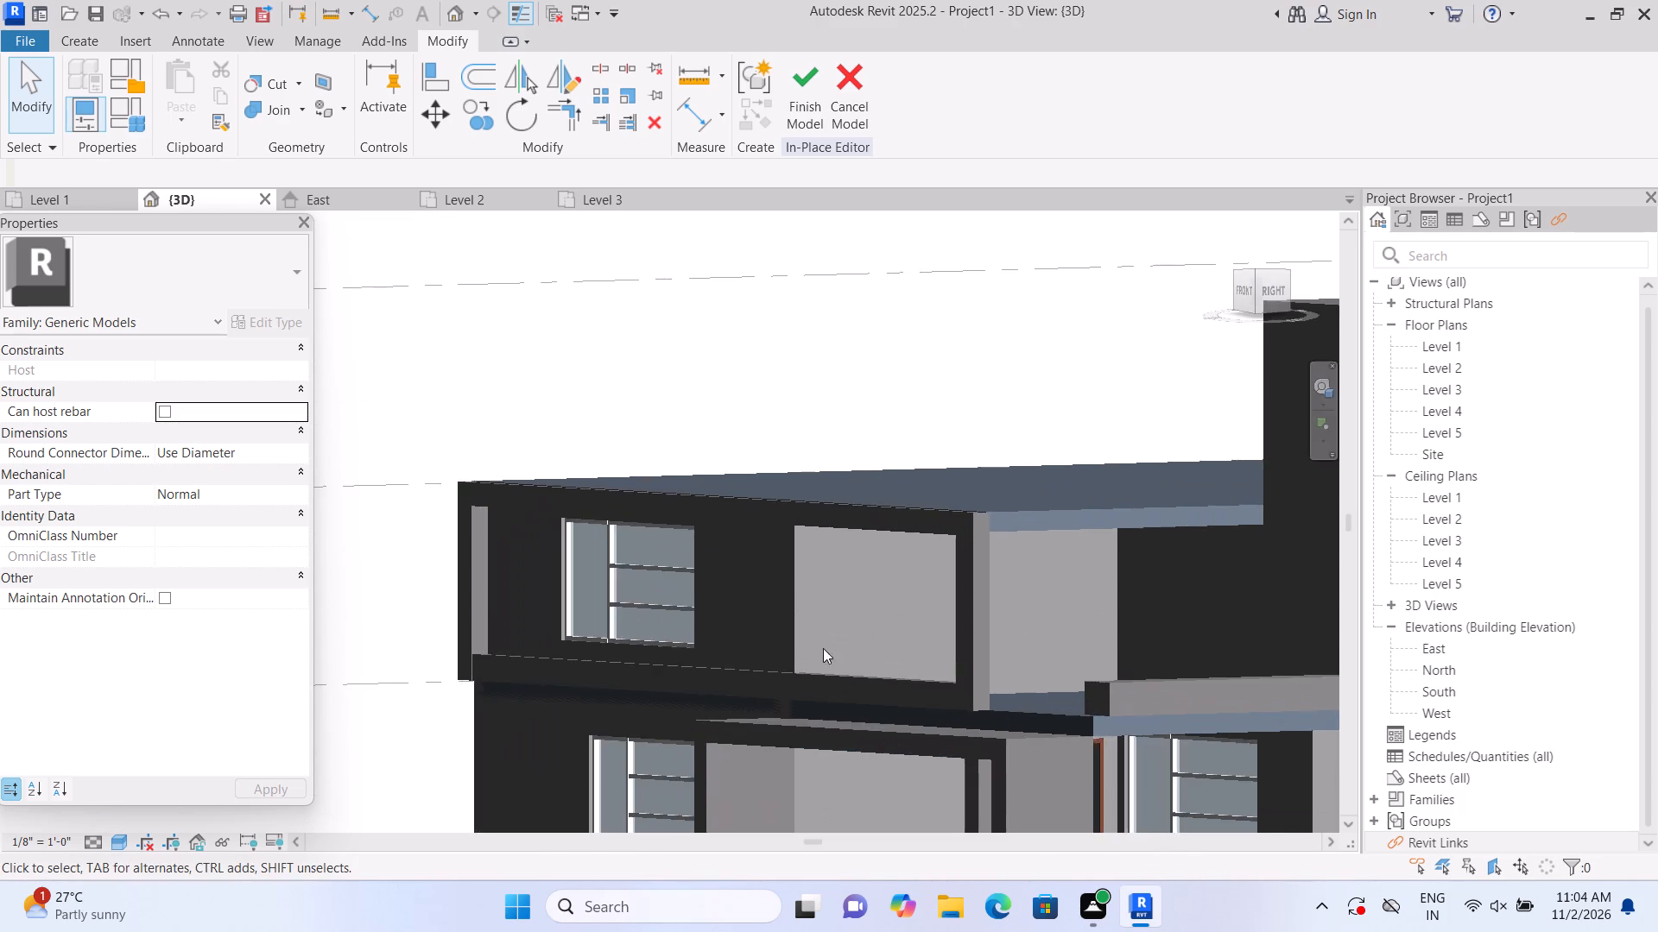
middle_click_drag(824, 633, 833, 571)
scroll(824, 633, "up", 3)
middle_click_drag(877, 664, 883, 660)
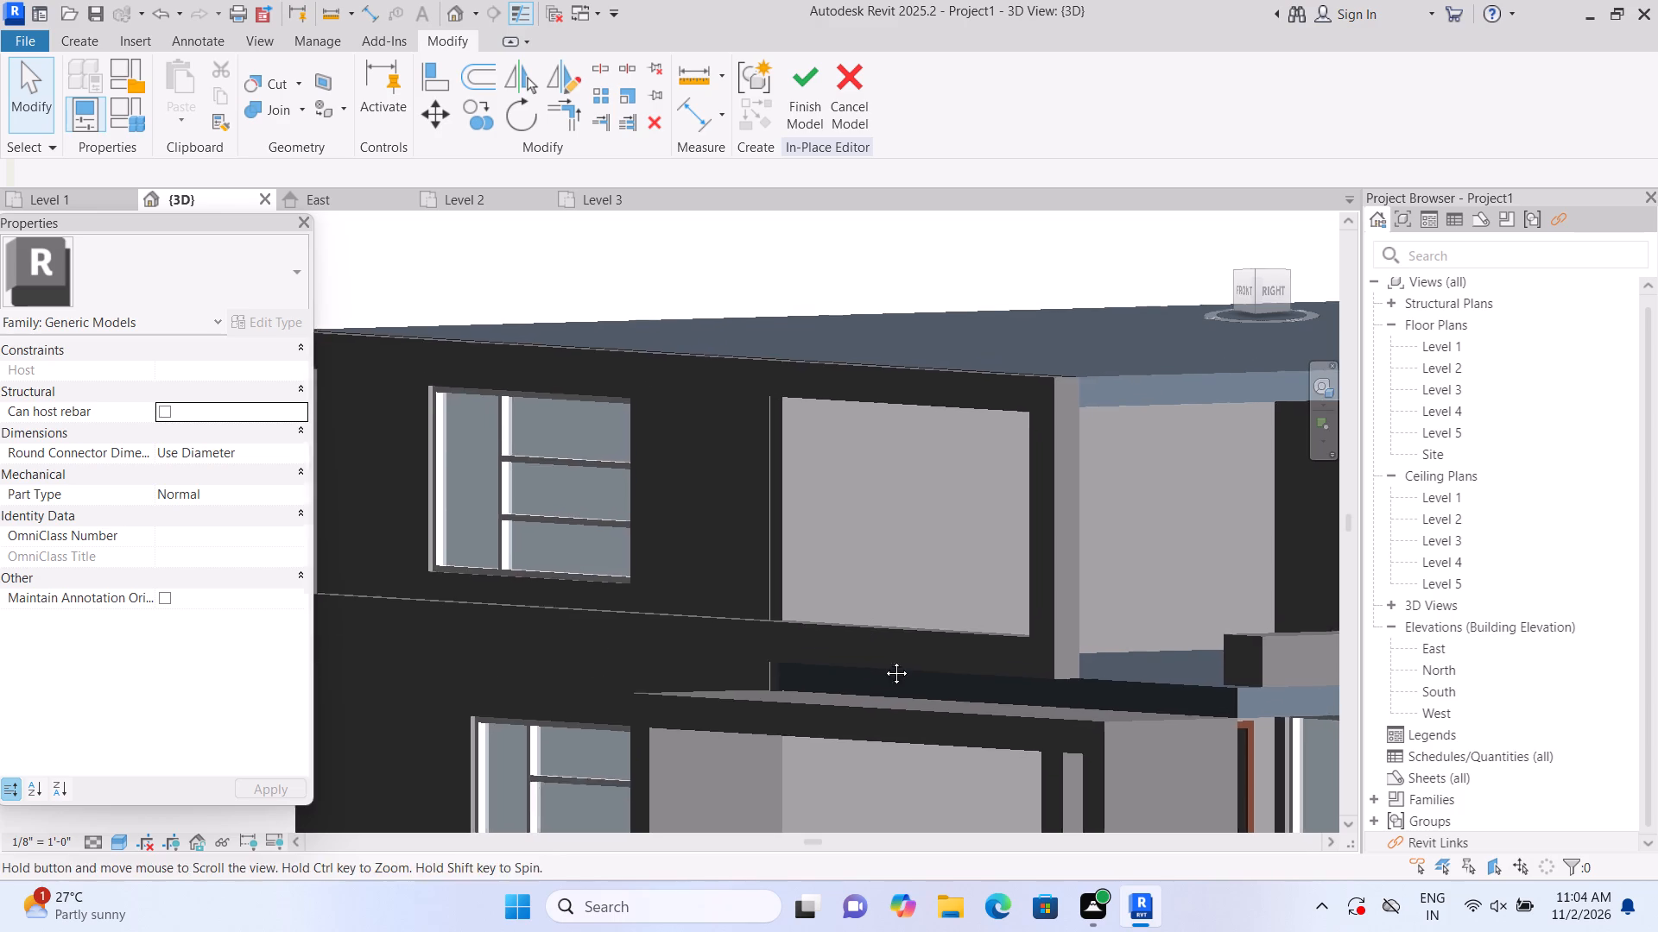
middle_click_drag(883, 660, 903, 631)
scroll(916, 620, "down", 1)
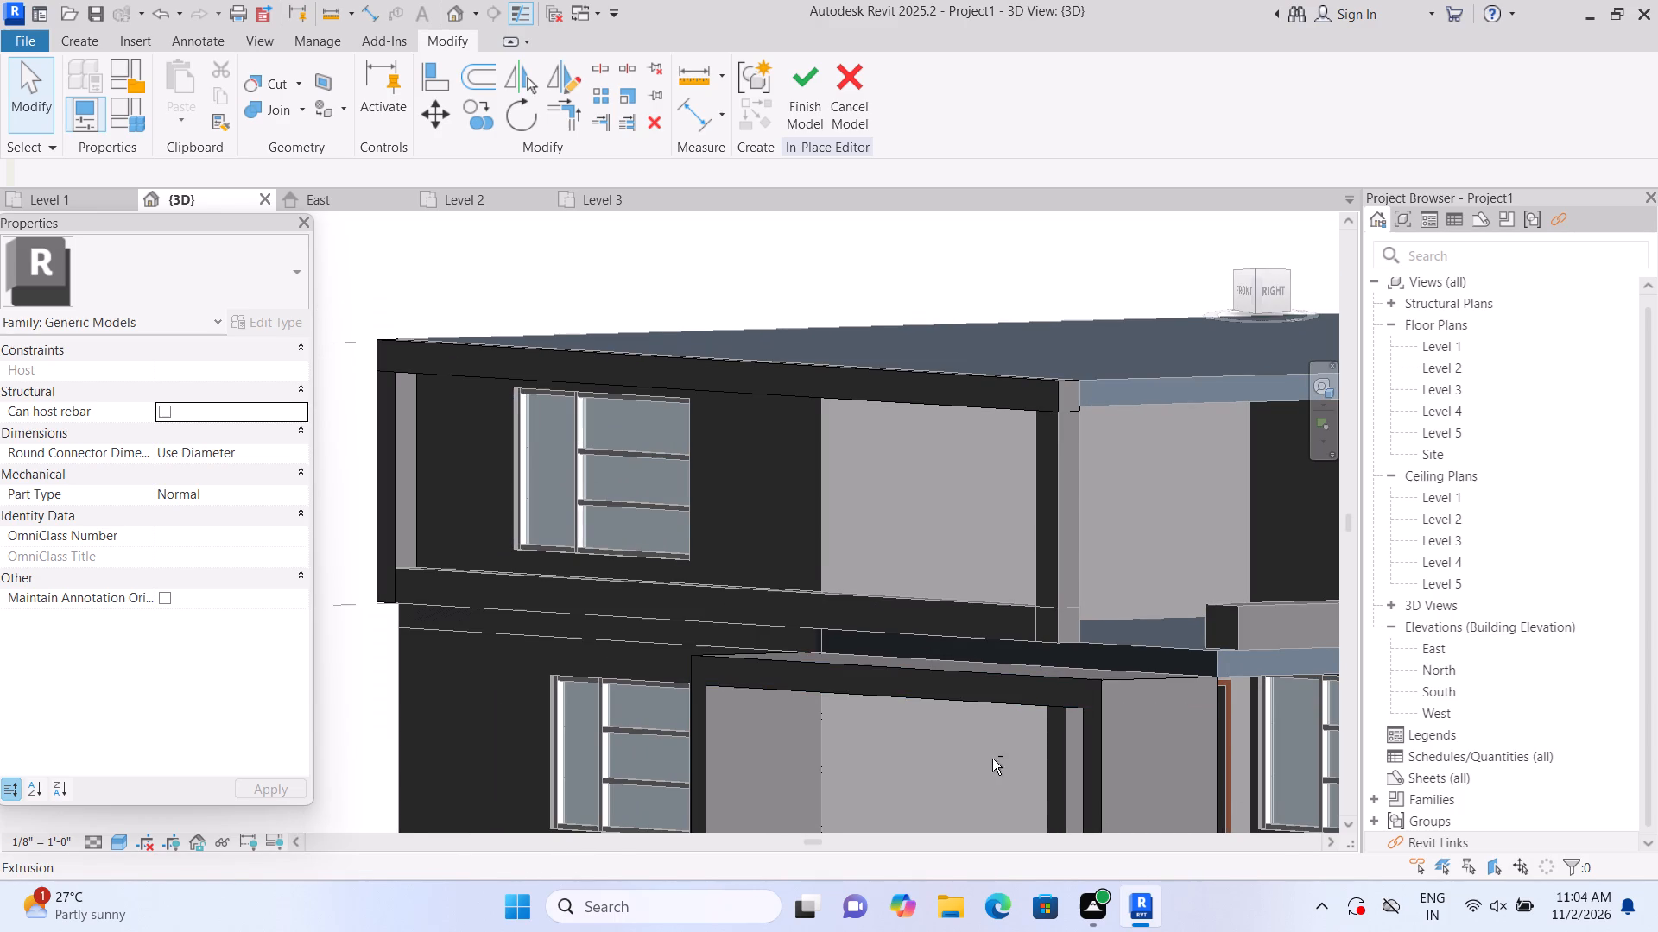
middle_click_drag(992, 759, 1003, 742, "shift")
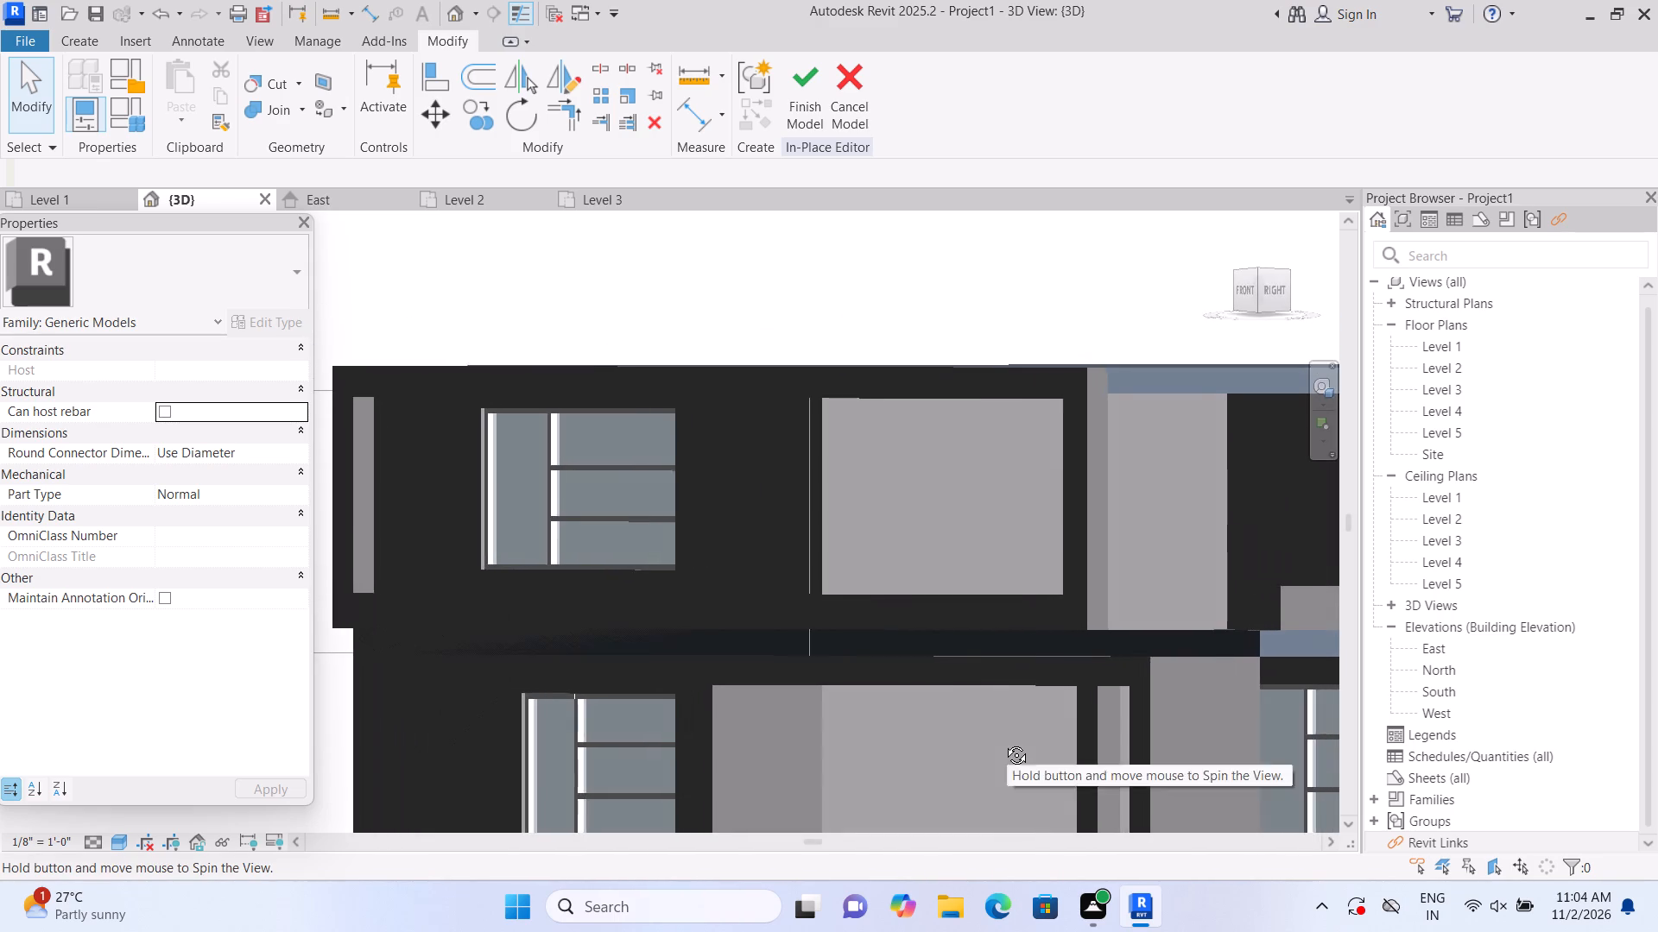
middle_click_drag(1003, 742, 967, 752, "shift")
scroll(957, 737, "down", 1)
scroll(978, 611, "up", 4)
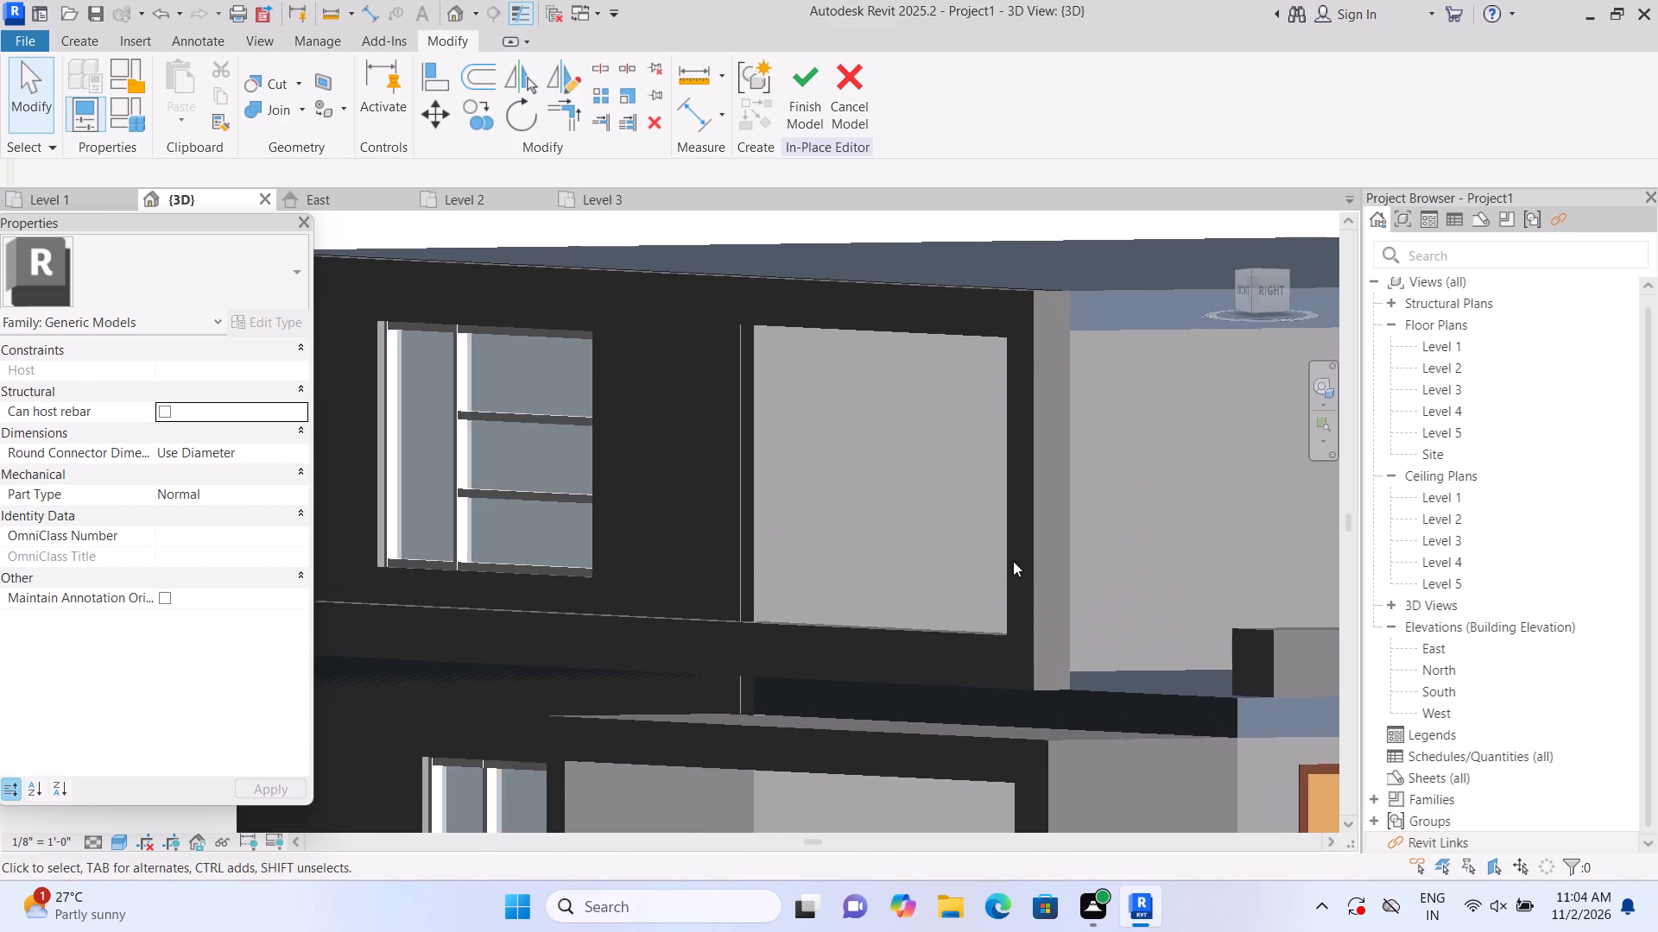
Finish the in-place model and return to the project.
left_click(810, 120)
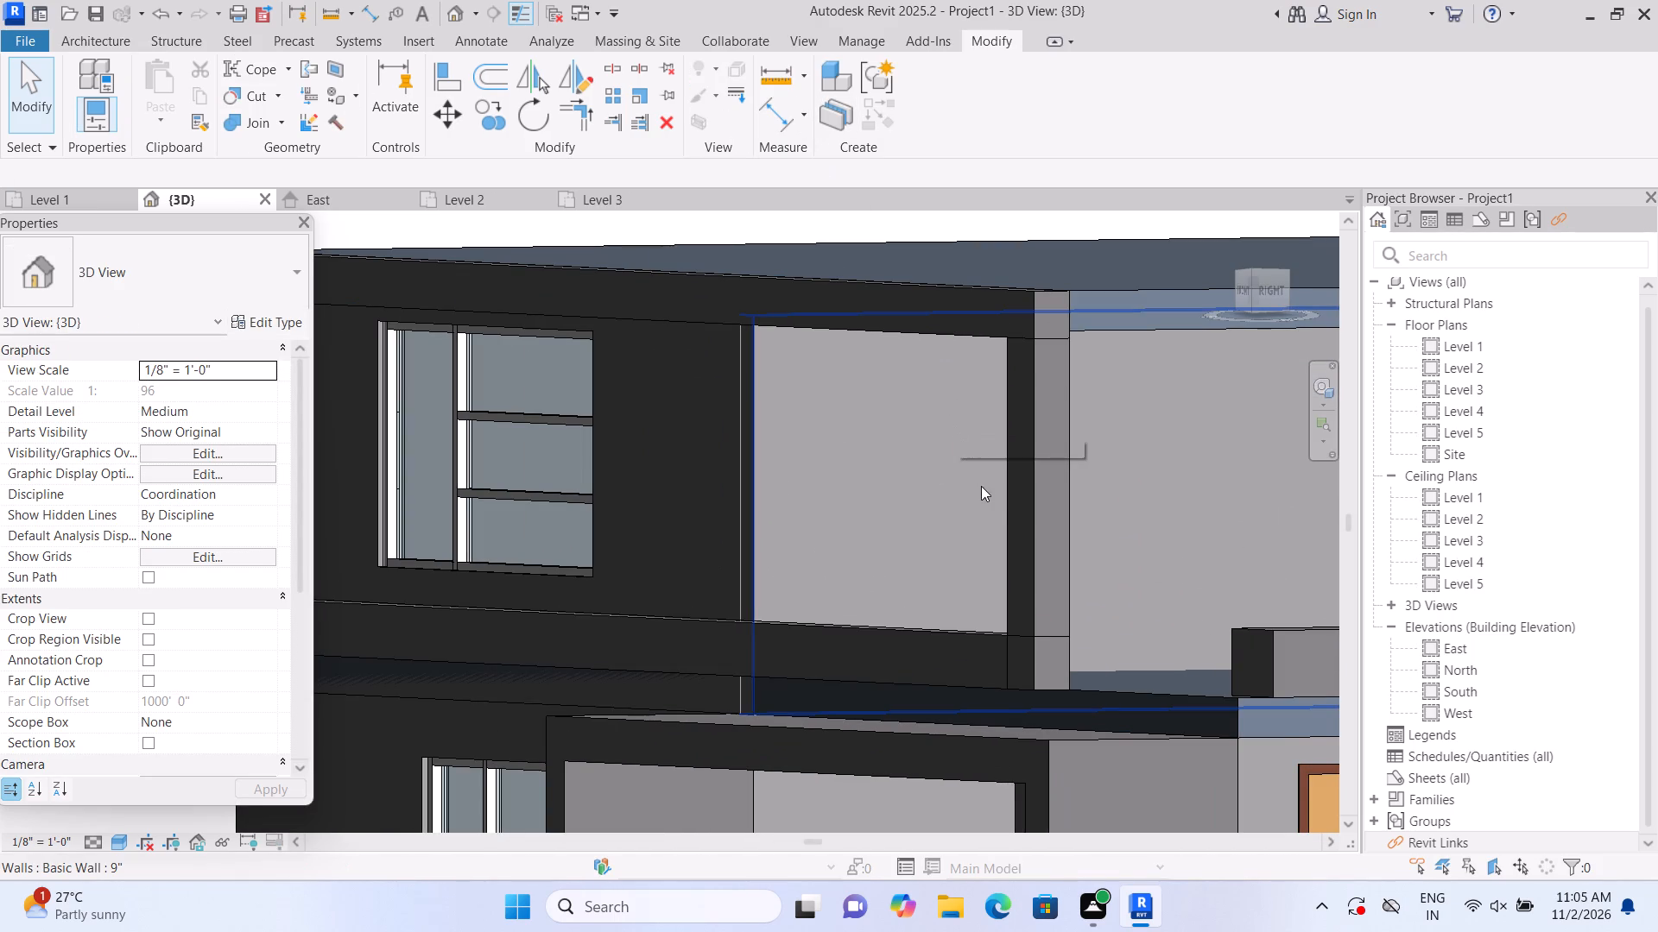
Select the in-place post at the upper frame's corner nearest the stair tower.
left_click(1033, 487)
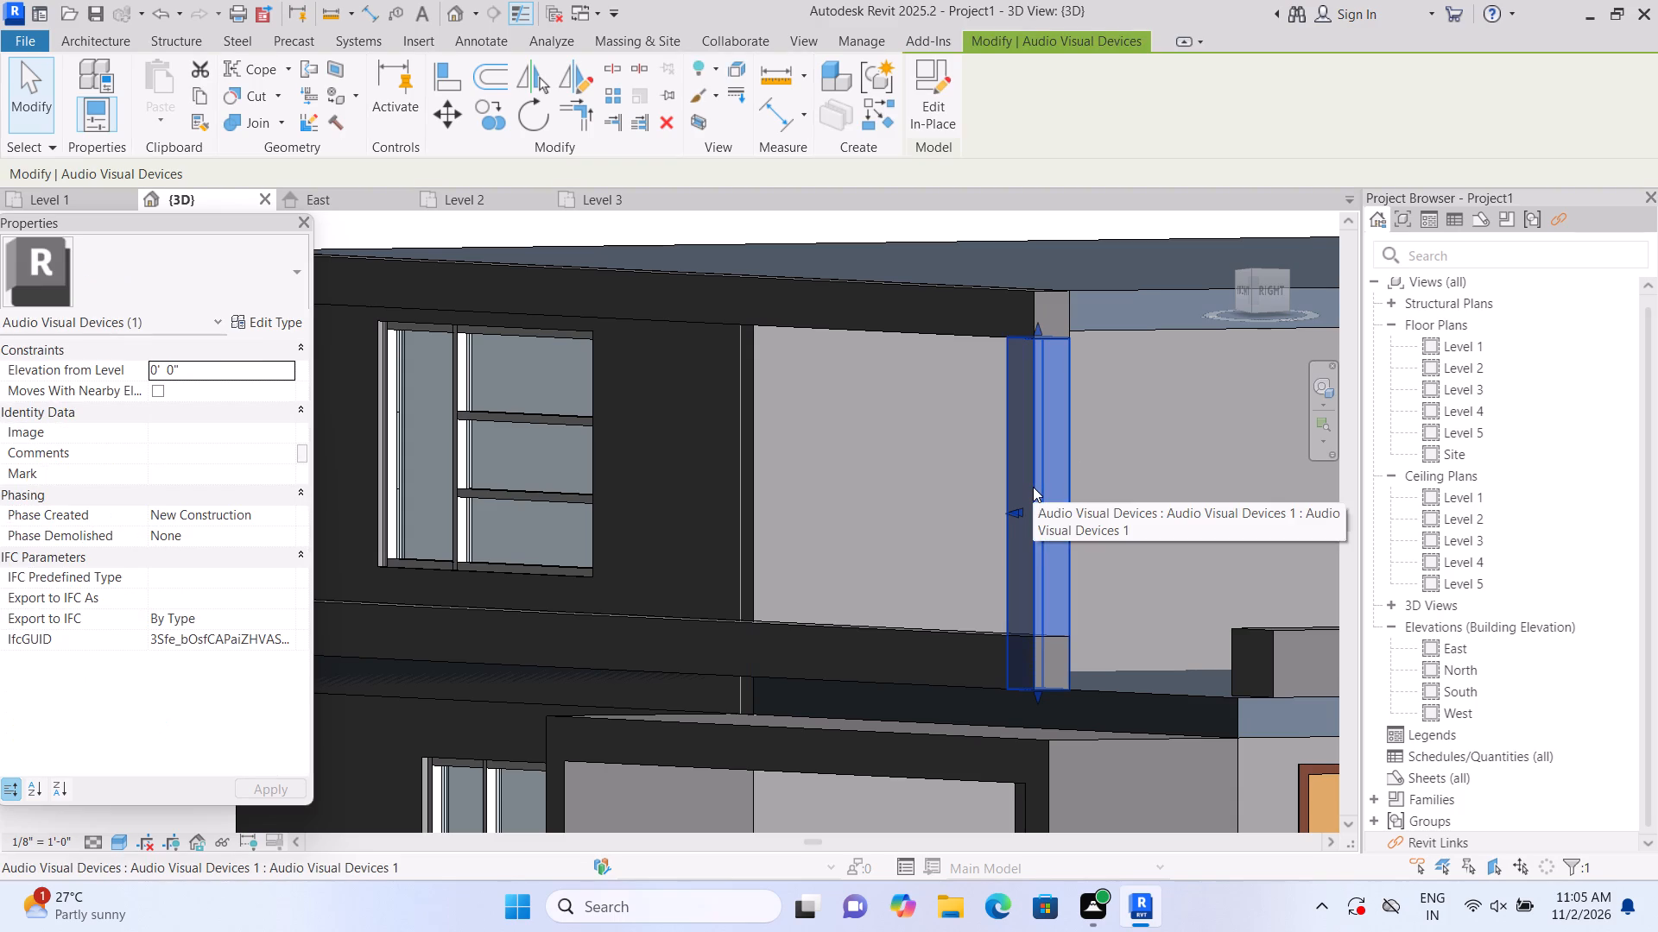
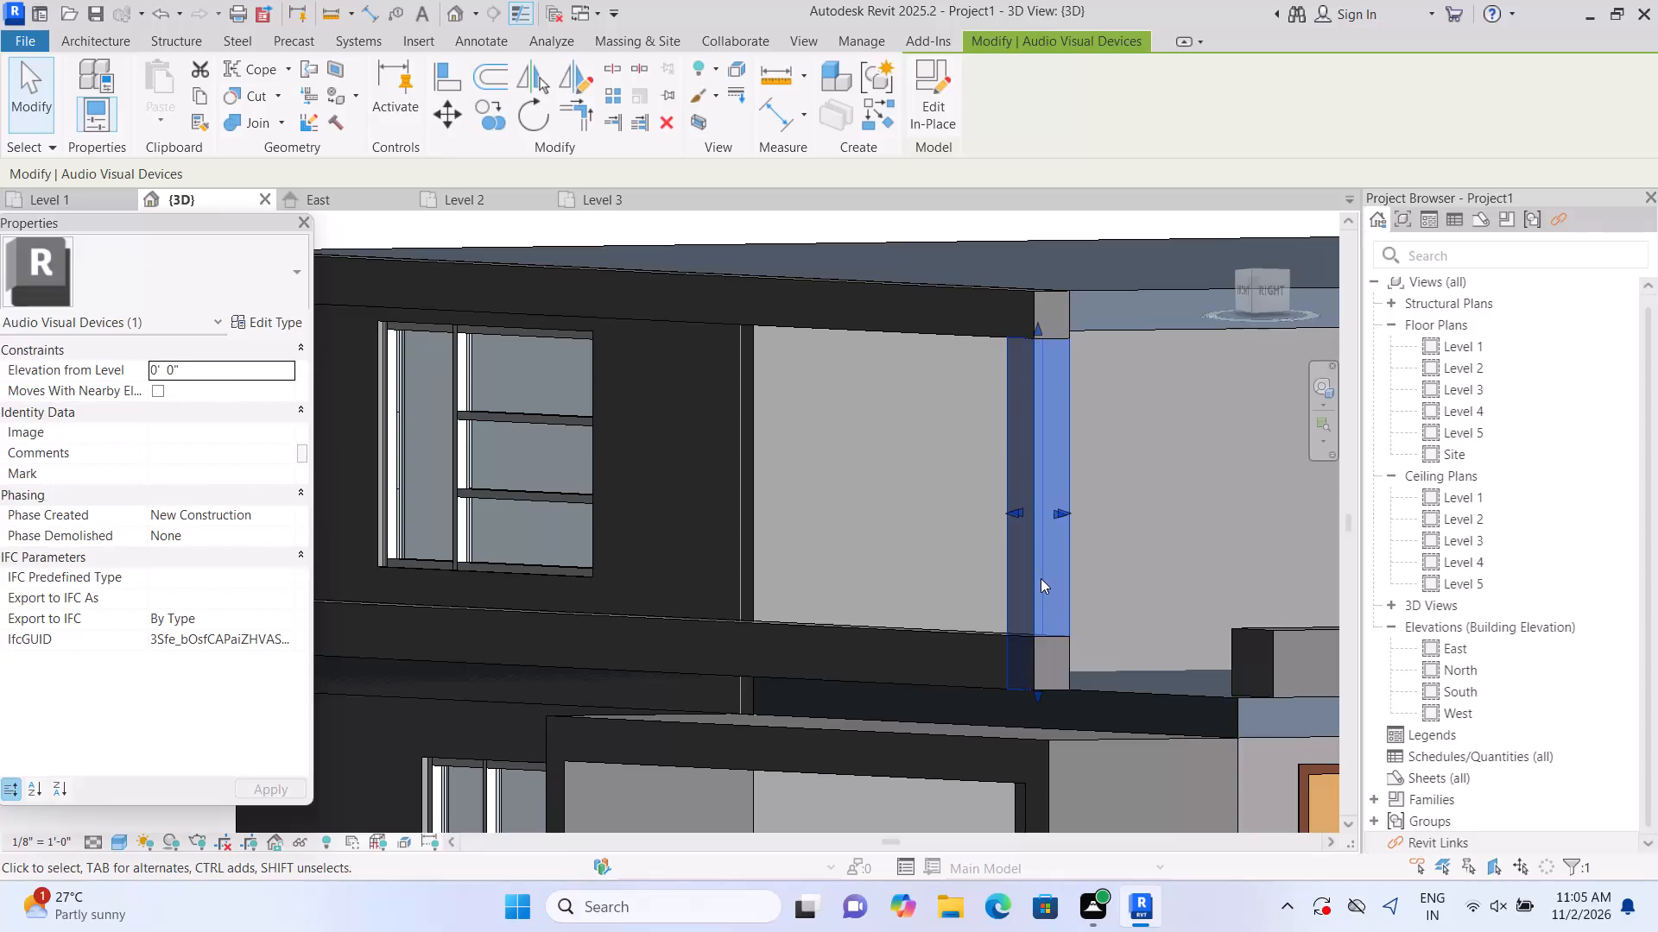
Delete the selected in-place post at the upper frame's corner.
key("Delete")
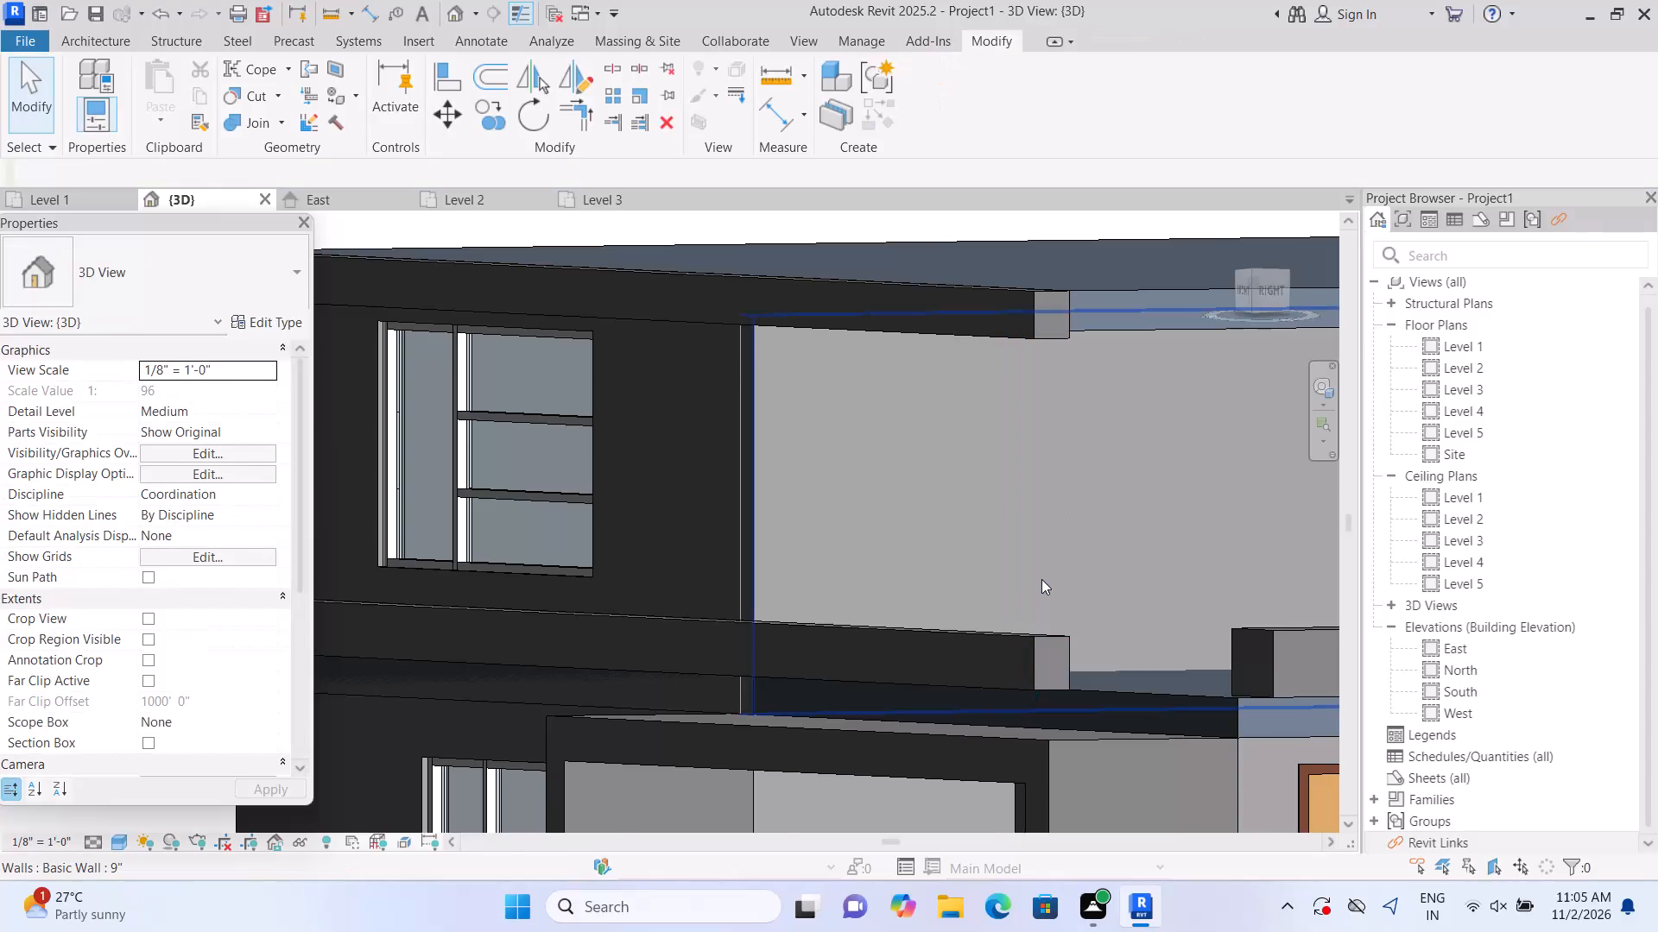
Examine the upper frame's open corner, the lower parapet and the porch frame from several angles in 3D.
scroll(1050, 587, "down", 1)
middle_click_drag(1013, 526, 1048, 542)
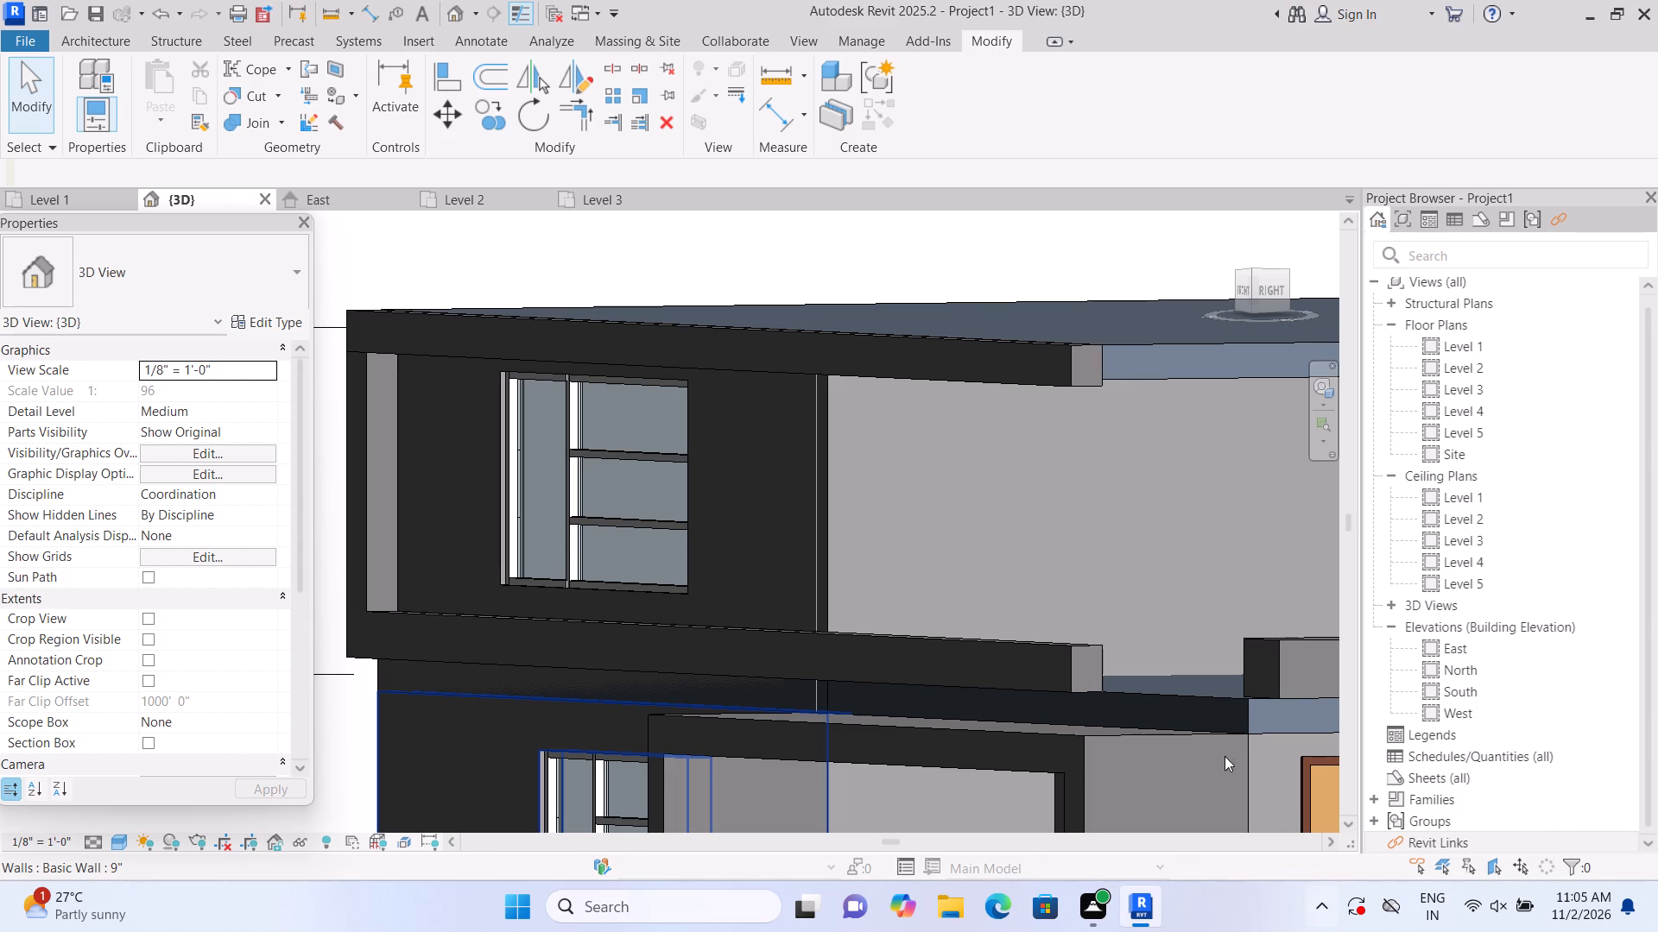
middle_click_drag(1123, 756, 1109, 756, "shift")
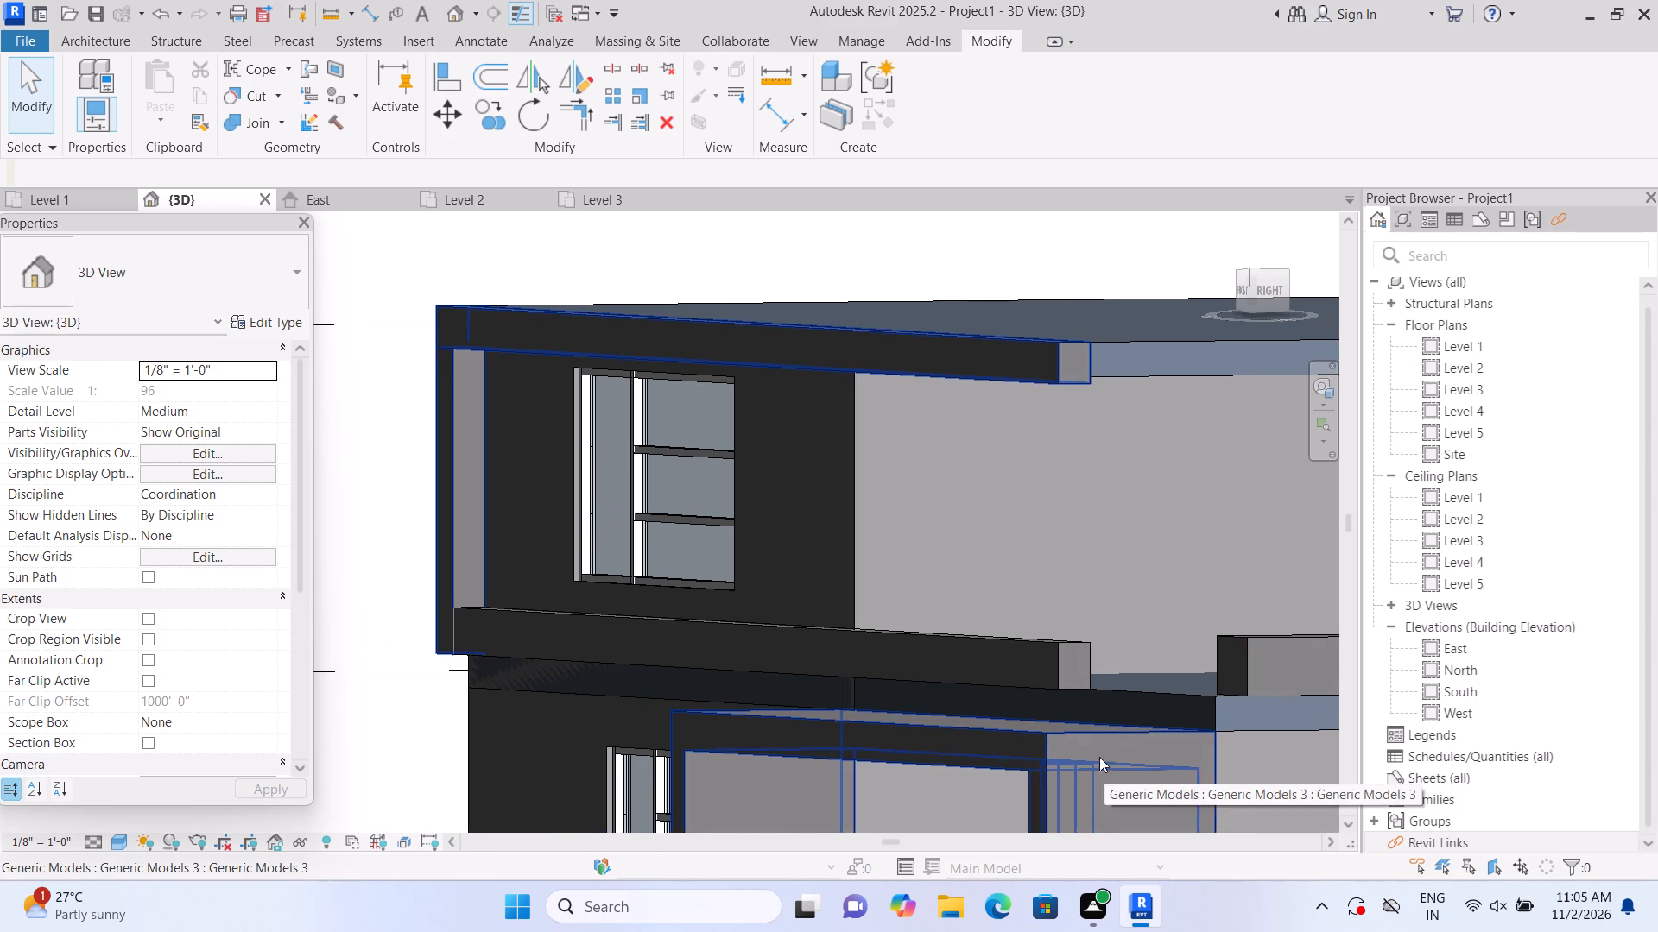
scroll(1098, 751, "down", 3)
middle_click_drag(1092, 784, 1012, 586)
scroll(1023, 655, "up", 1)
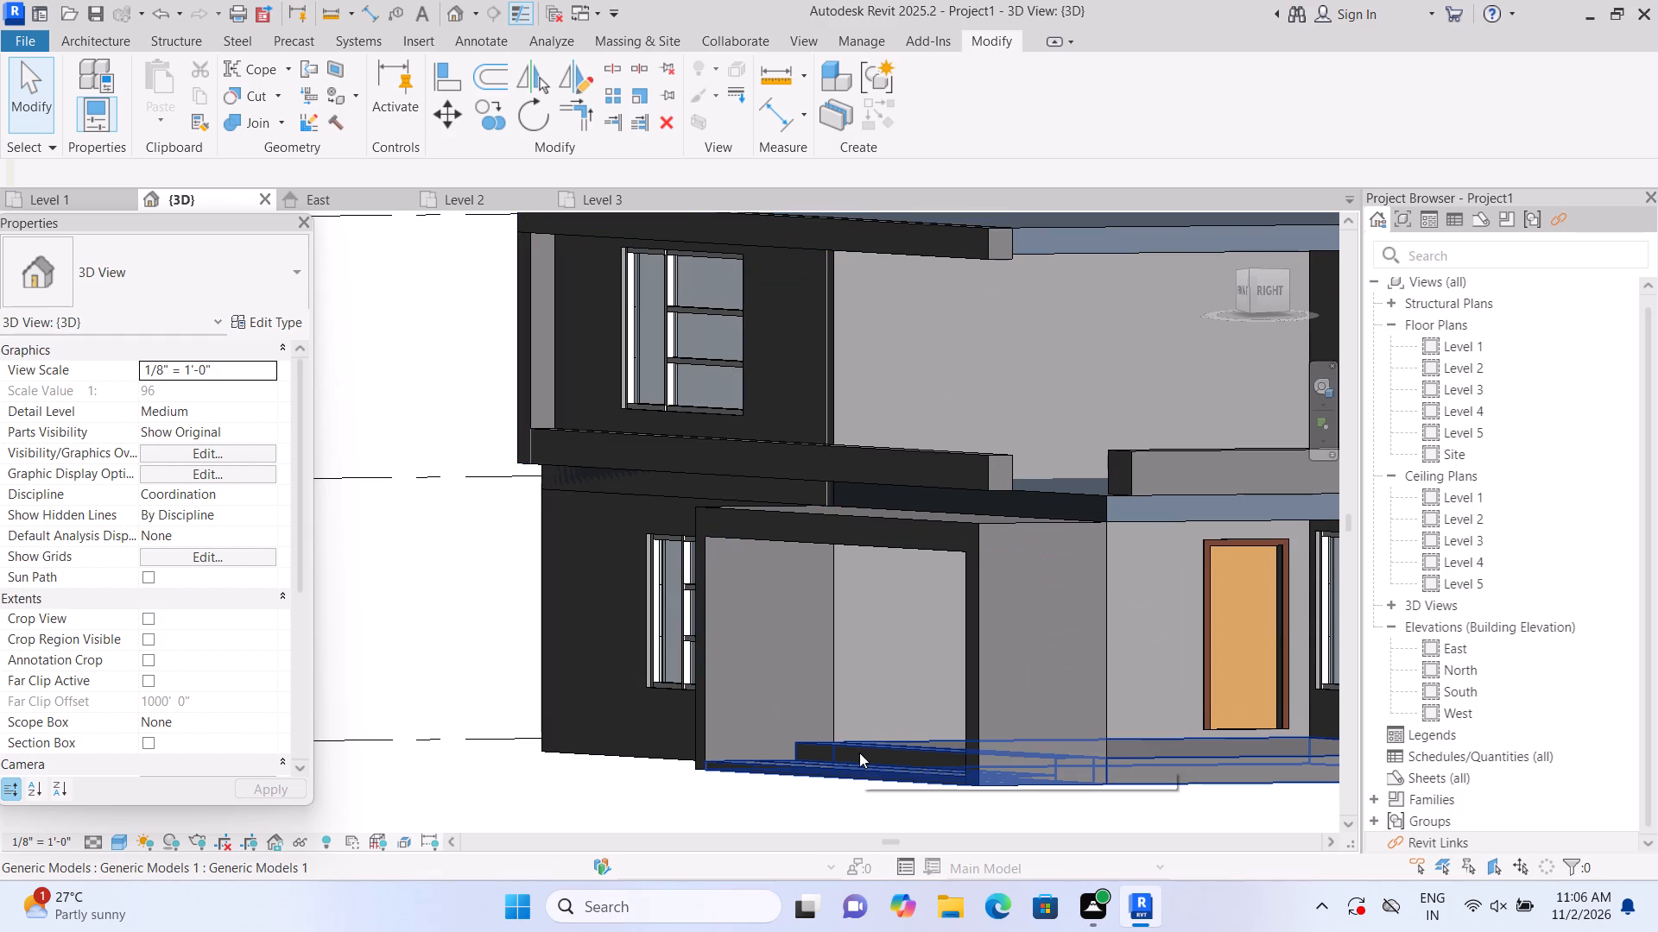
middle_click_drag(726, 809, 838, 816, "shift")
scroll(731, 811, "up", 1, "shift")
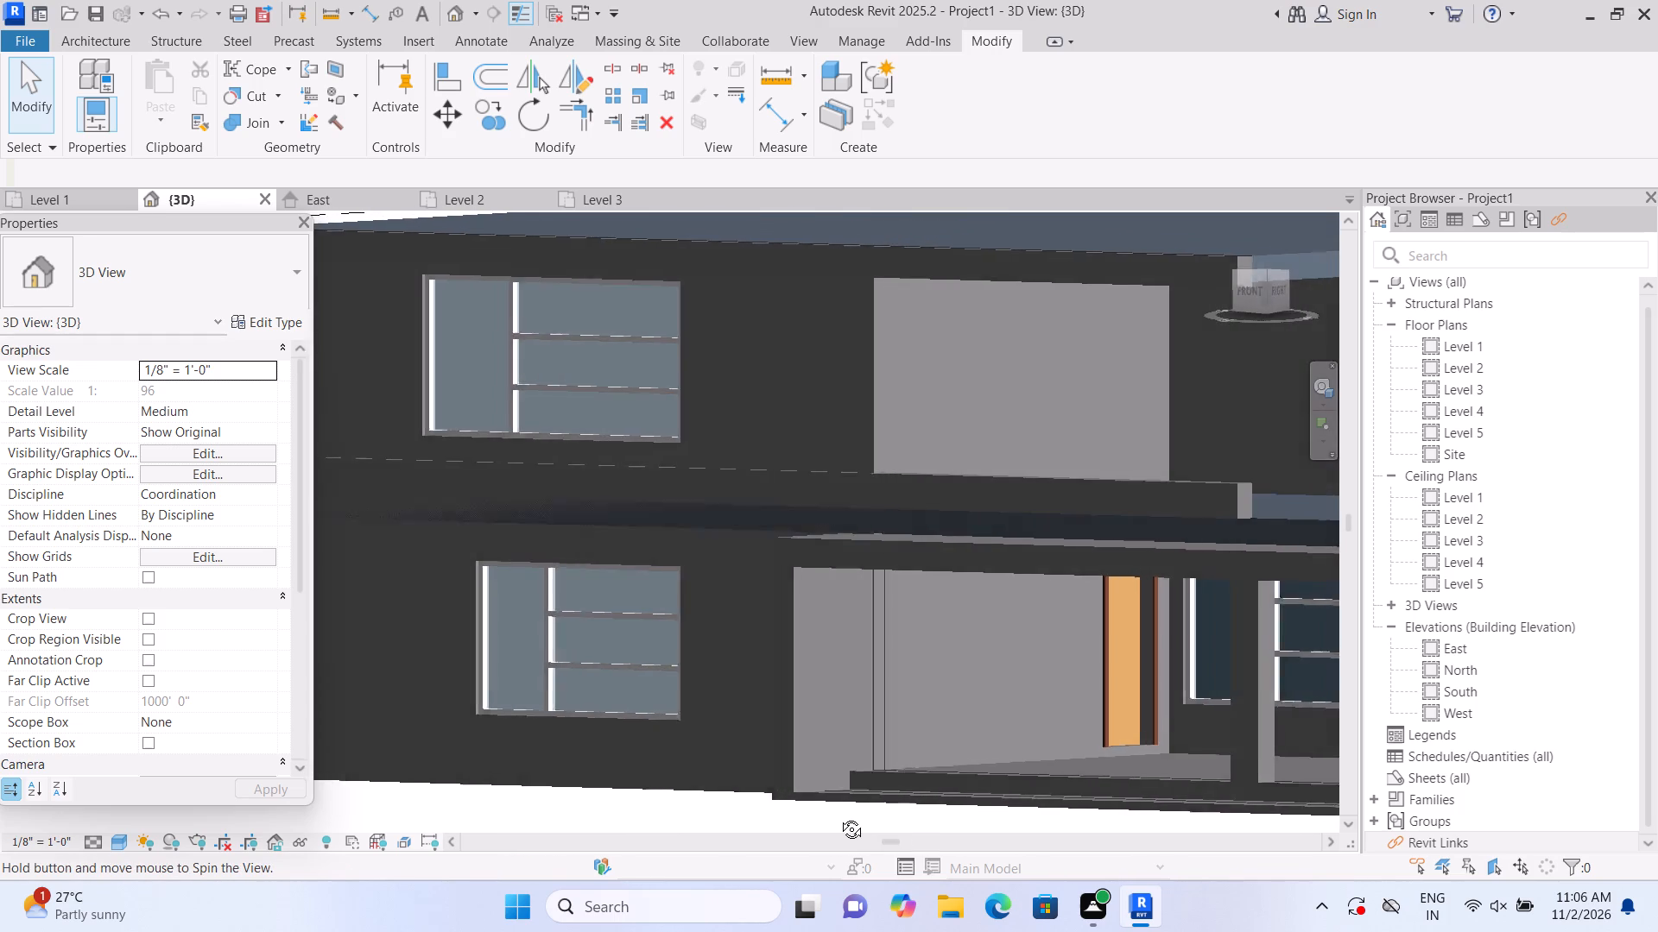
middle_click_drag(838, 816, 774, 822, "shift")
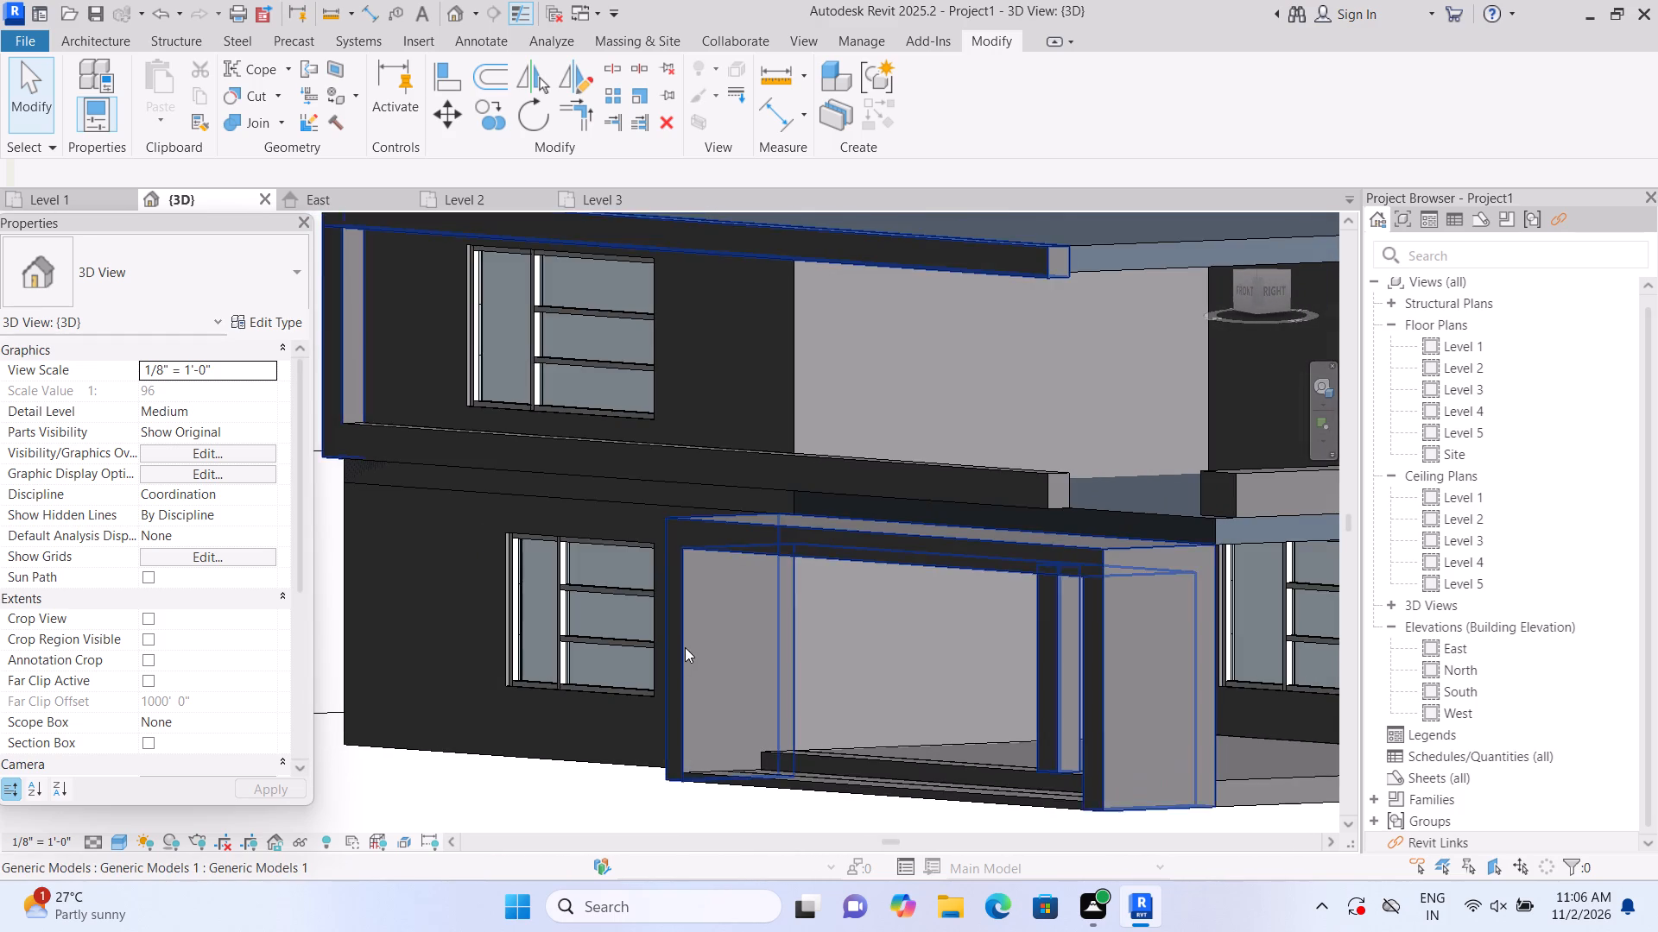
scroll(685, 647, "down", 3)
scroll(610, 438, "up", 2)
middle_click_drag(554, 520, 609, 489)
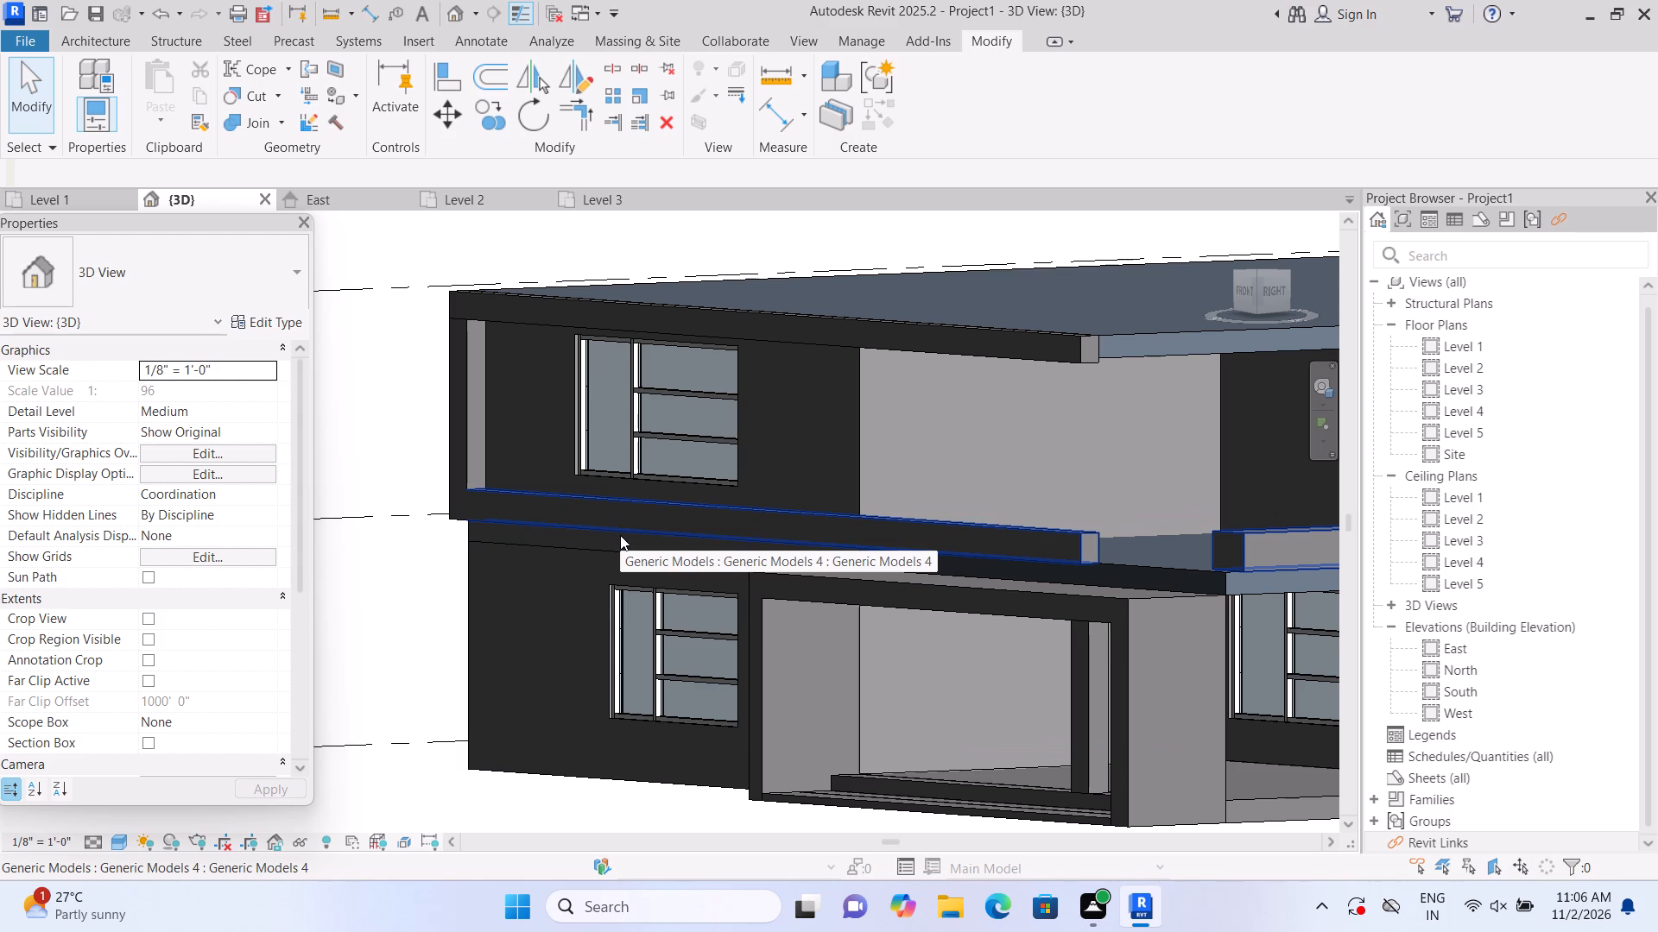
Delete the in-place generic model forming the band along the upper frame's base and the lower roof's parapet.
scroll(367, 590, "up", 1)
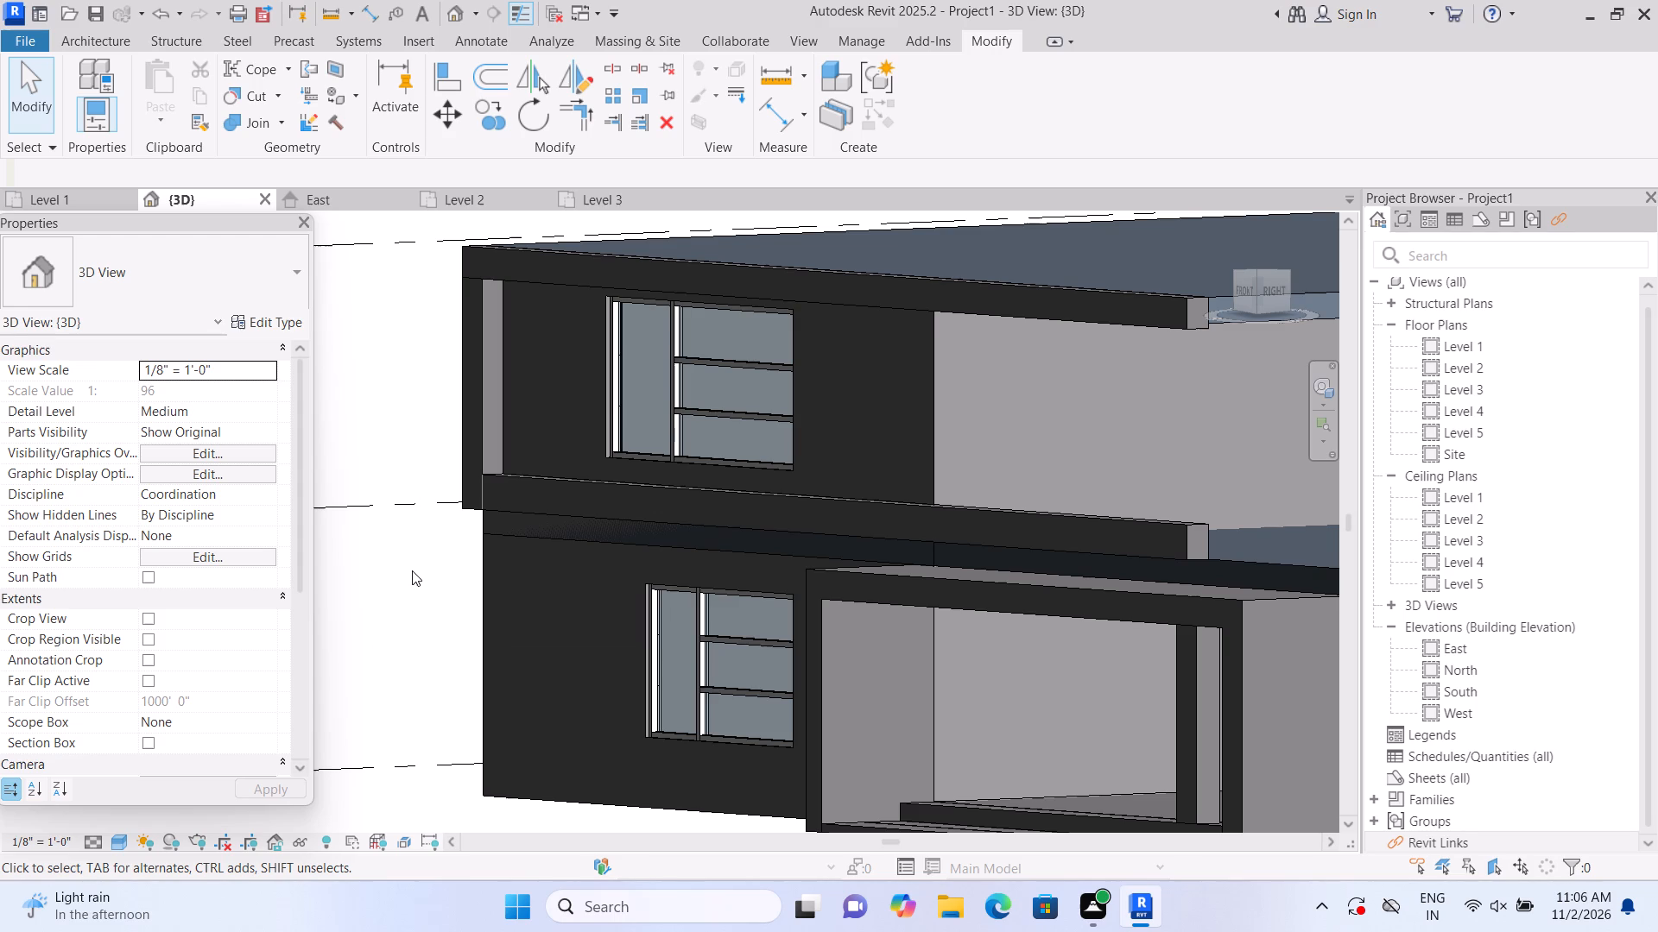
scroll(453, 569, "up", 1)
middle_click_drag(453, 569, 433, 645)
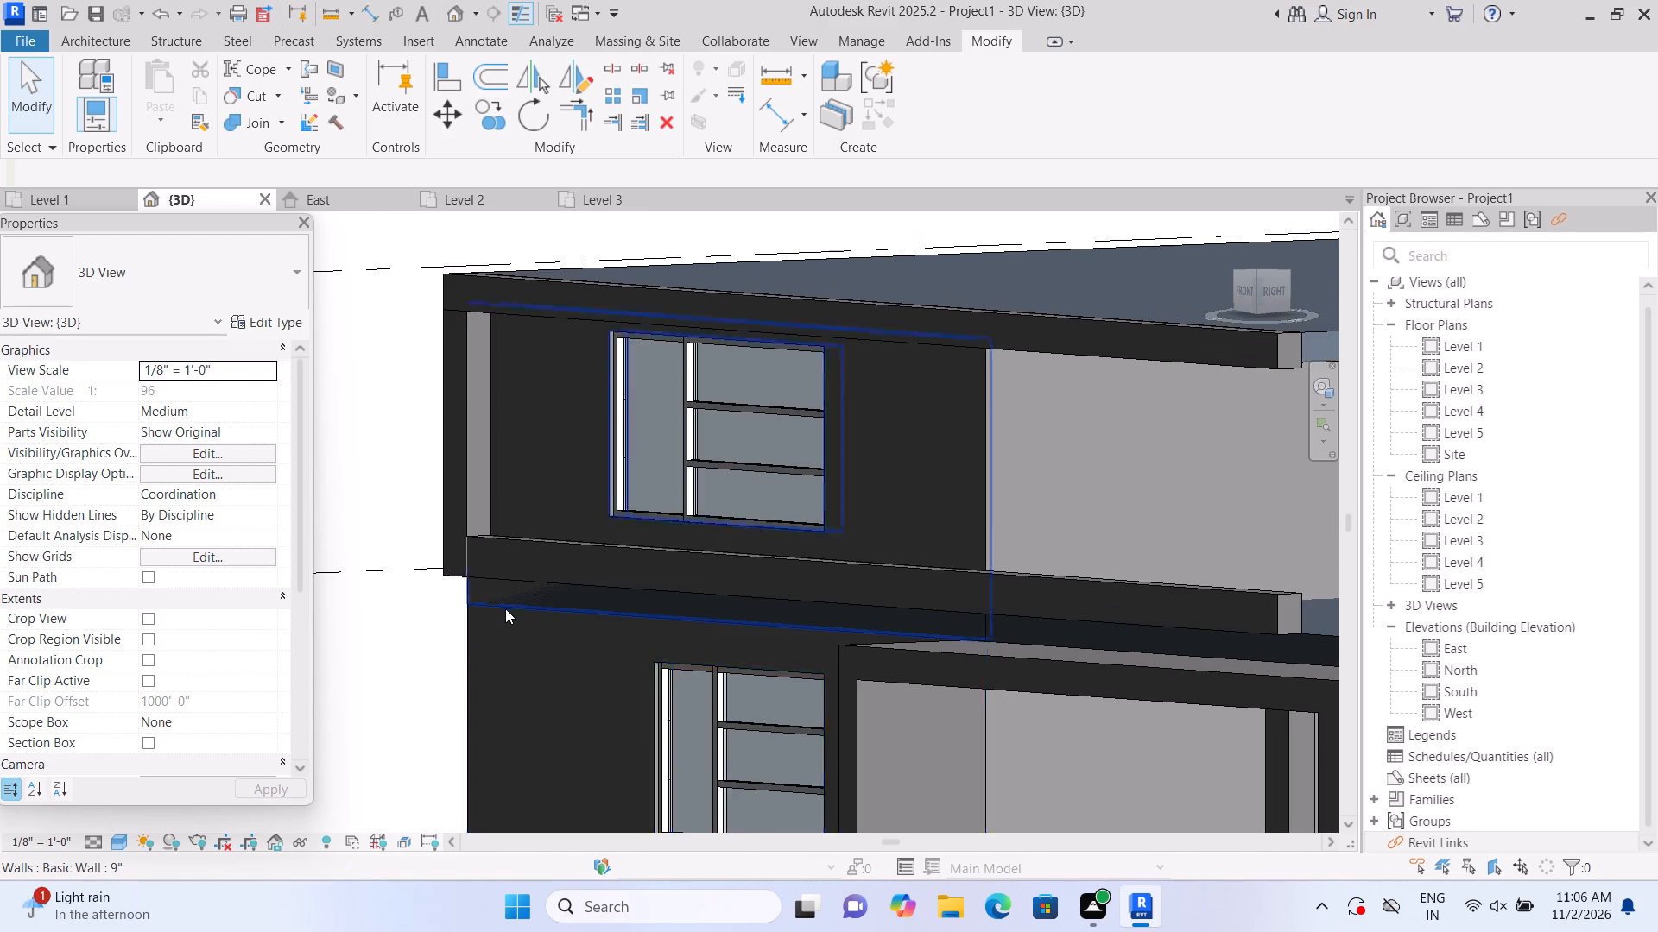
scroll(505, 605, "up", 2)
left_click(515, 568)
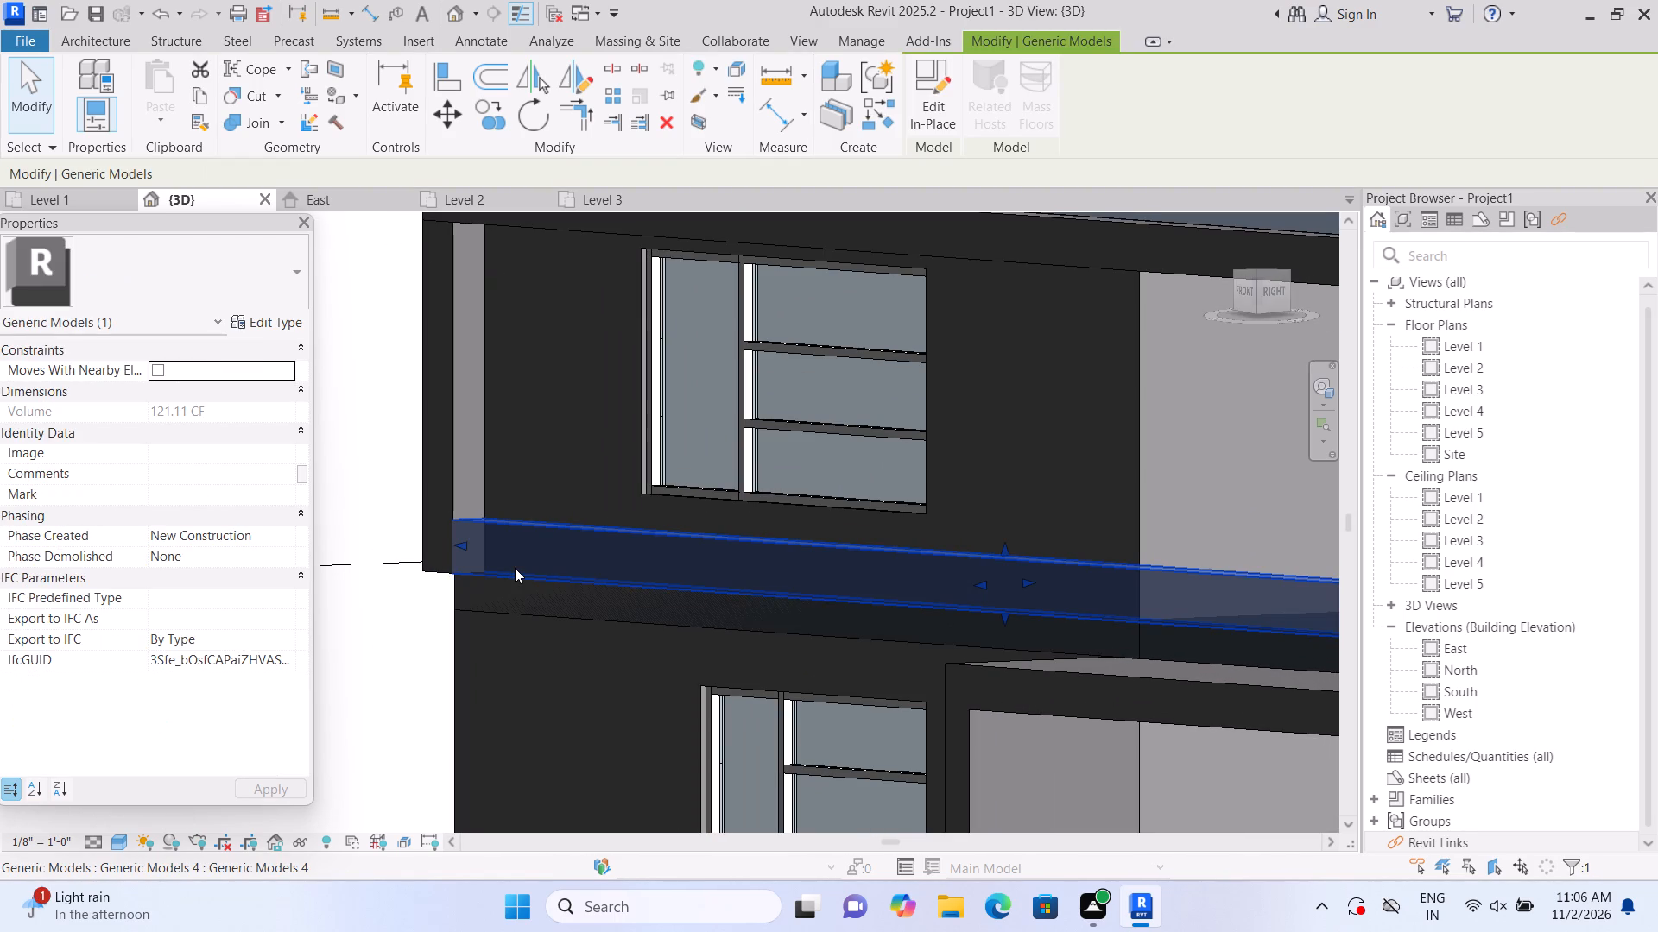
key("Delete")
Examine the whole front facade straight on from the front in the 3D view, with nothing selected.
scroll(515, 570, "down", 5)
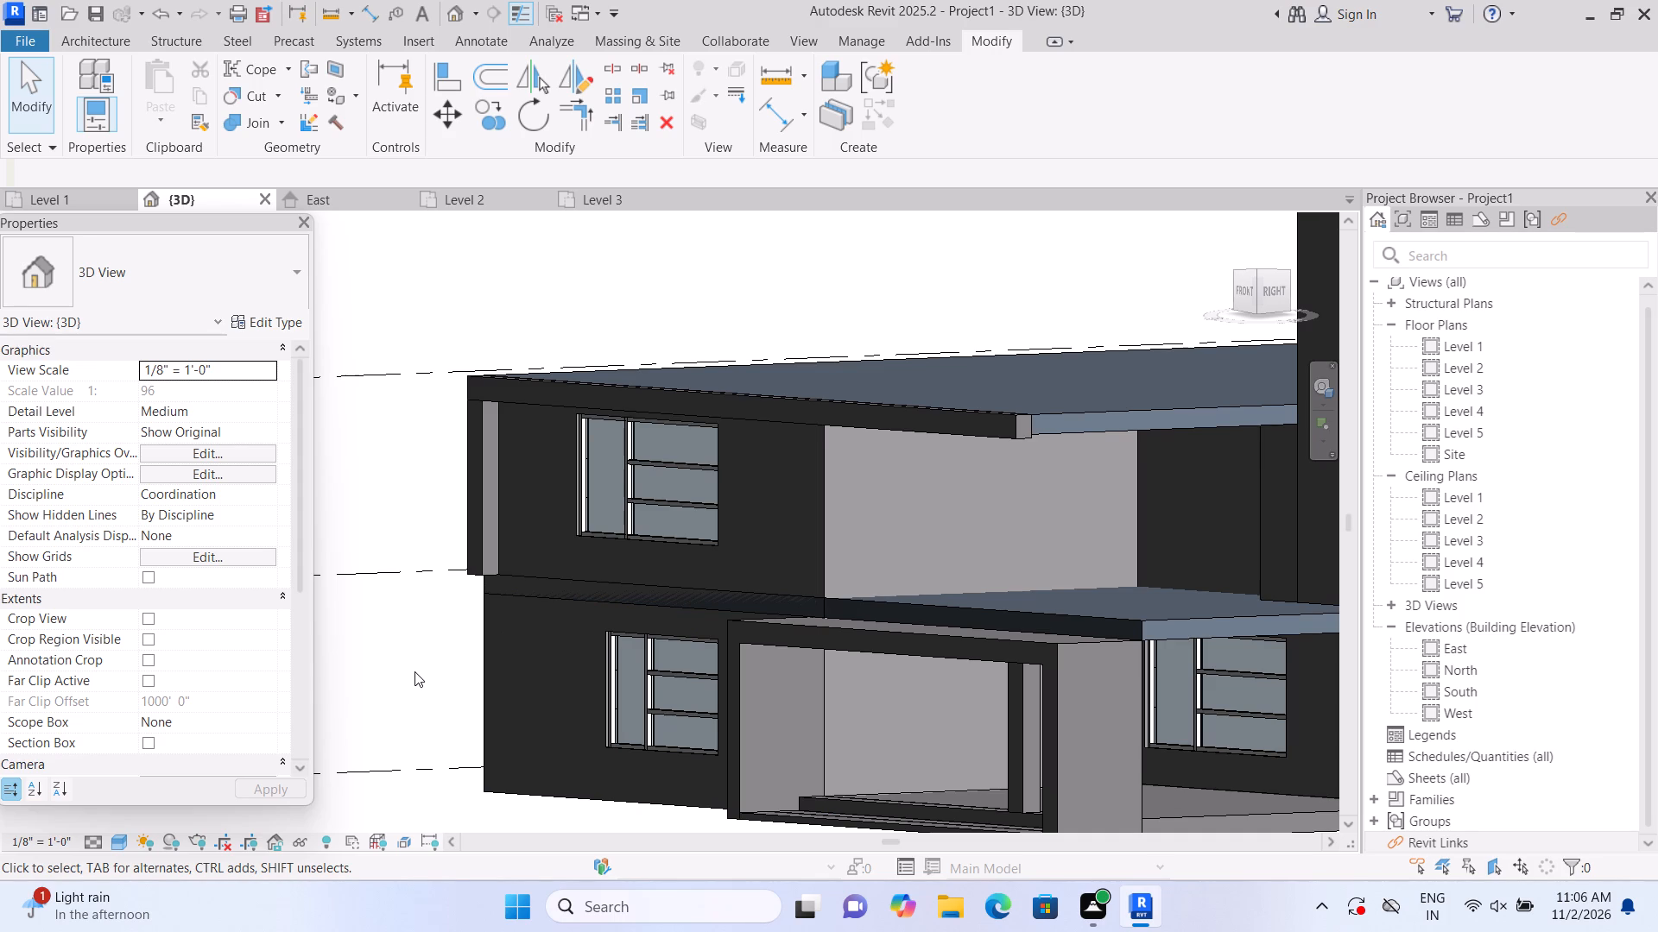
scroll(641, 391, "up", 2)
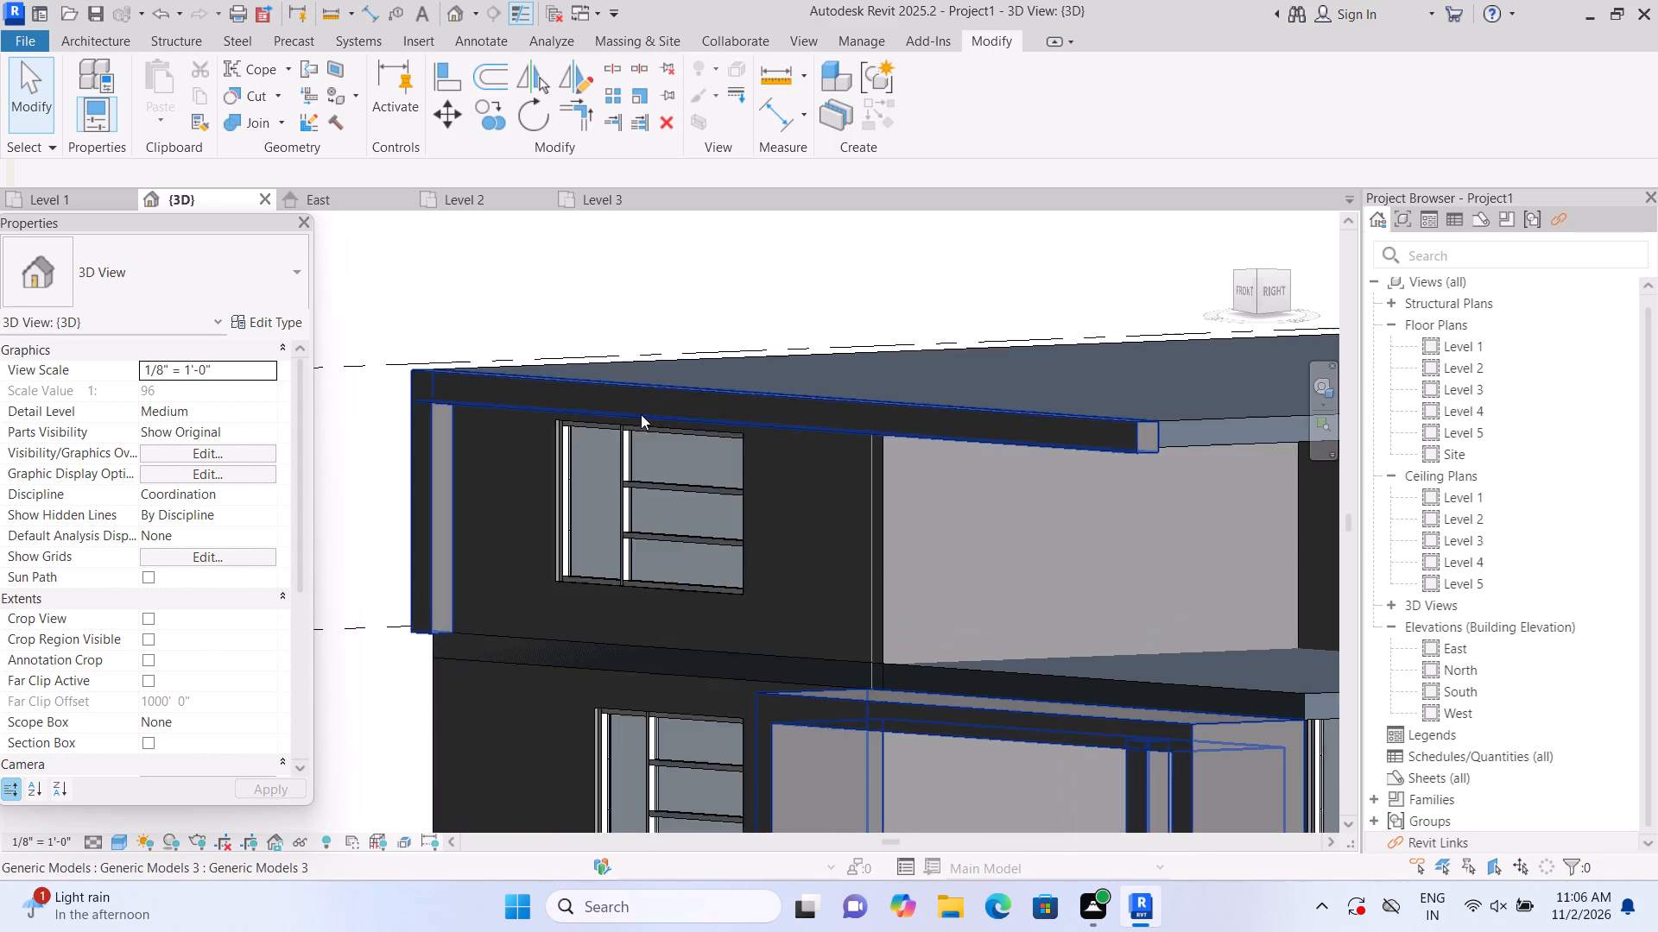
scroll(641, 415, "down", 3)
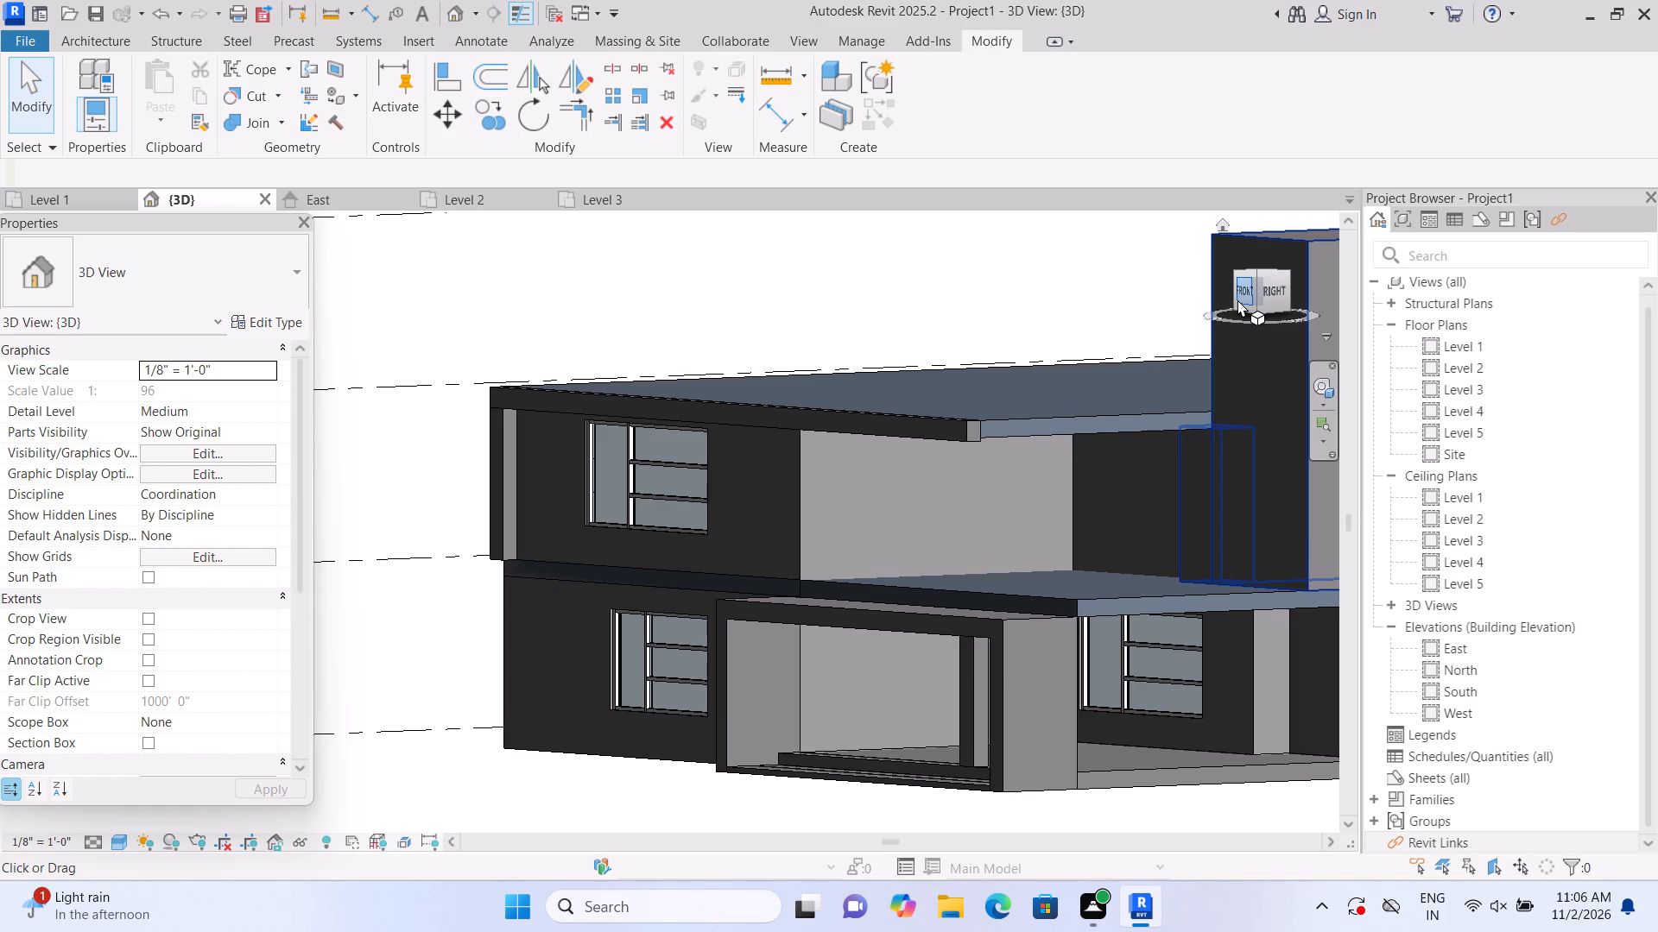
double_click(1237, 299)
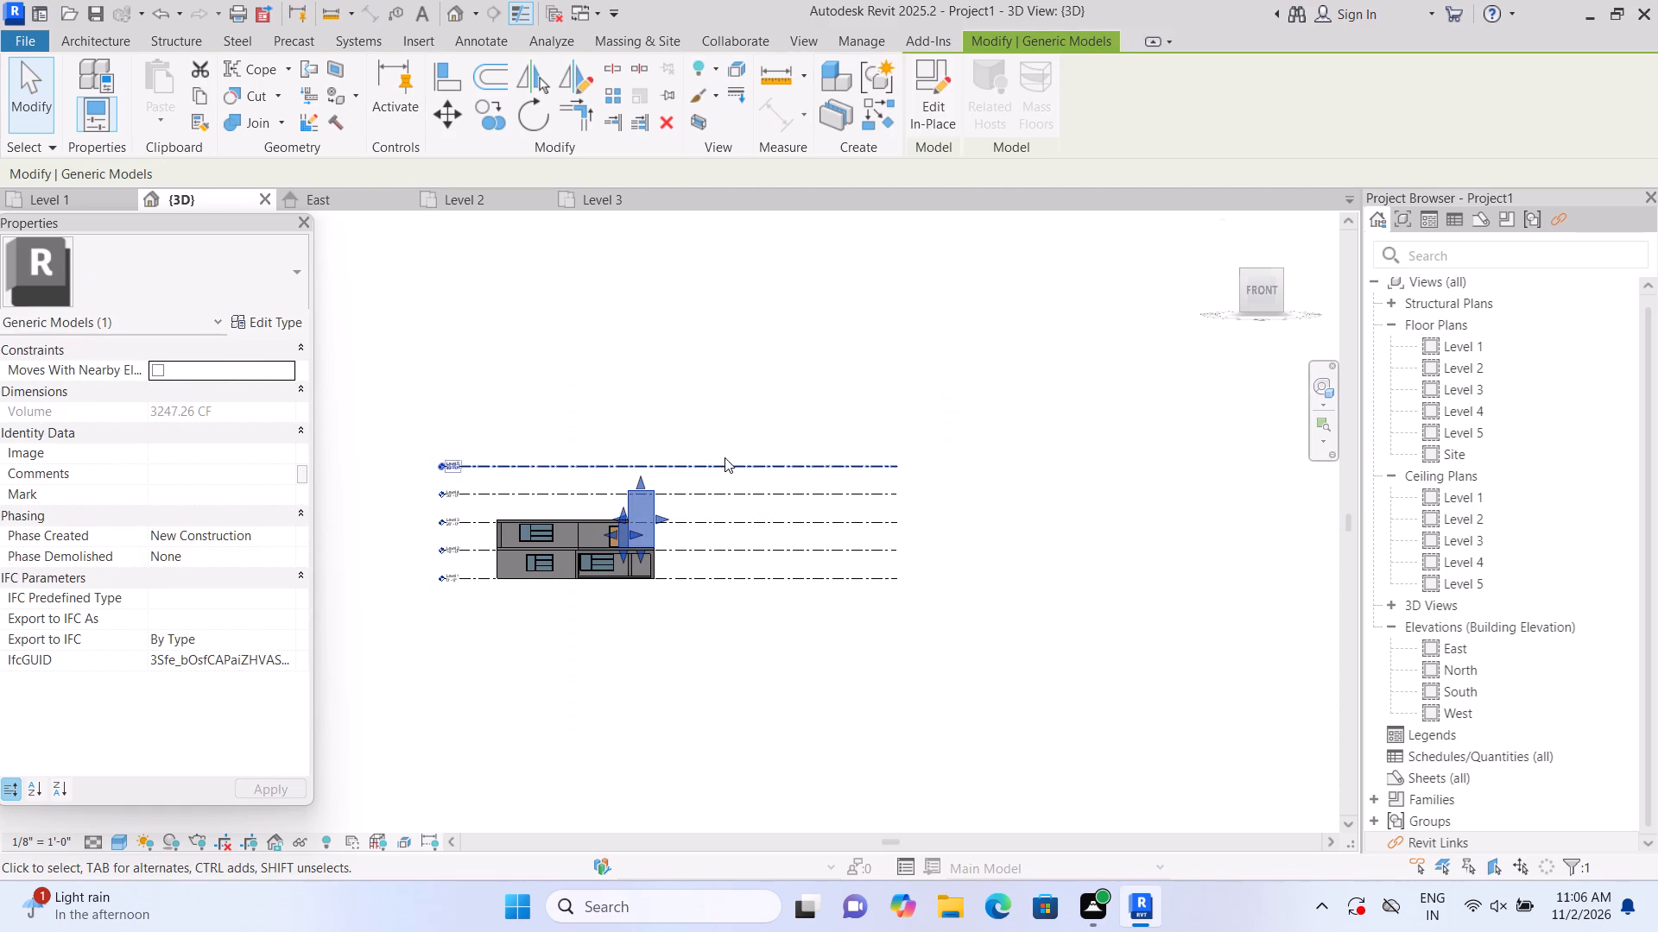
scroll(188, 664, "up", 2)
scroll(327, 577, "up", 4)
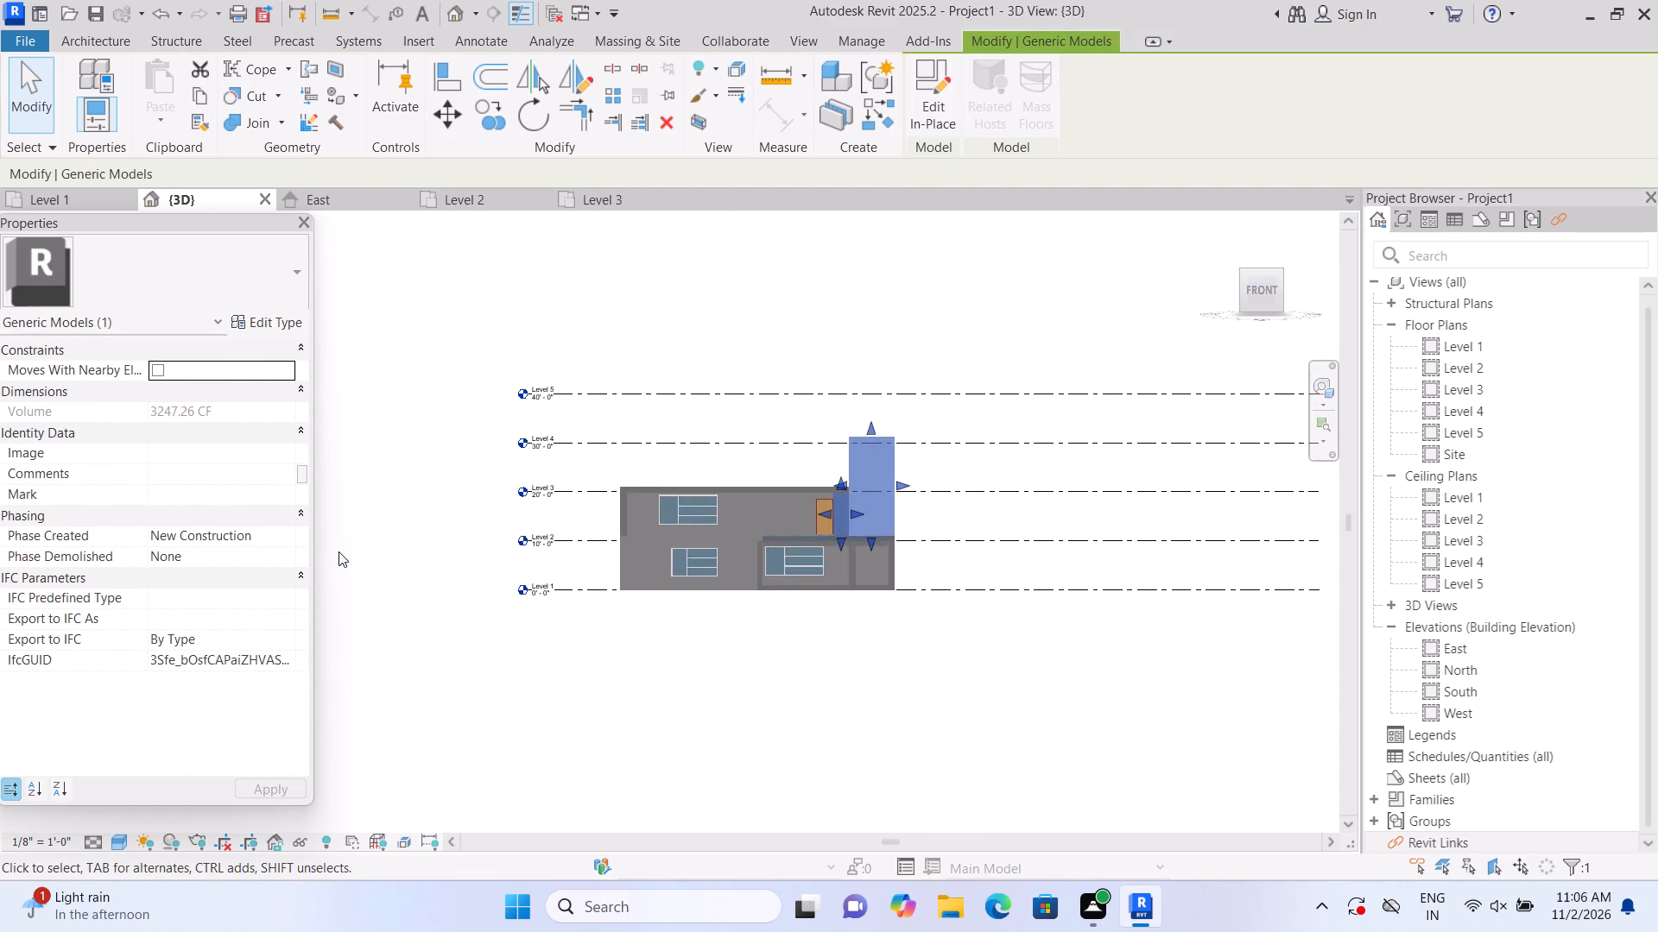
left_click(423, 653)
scroll(694, 600, "up", 2)
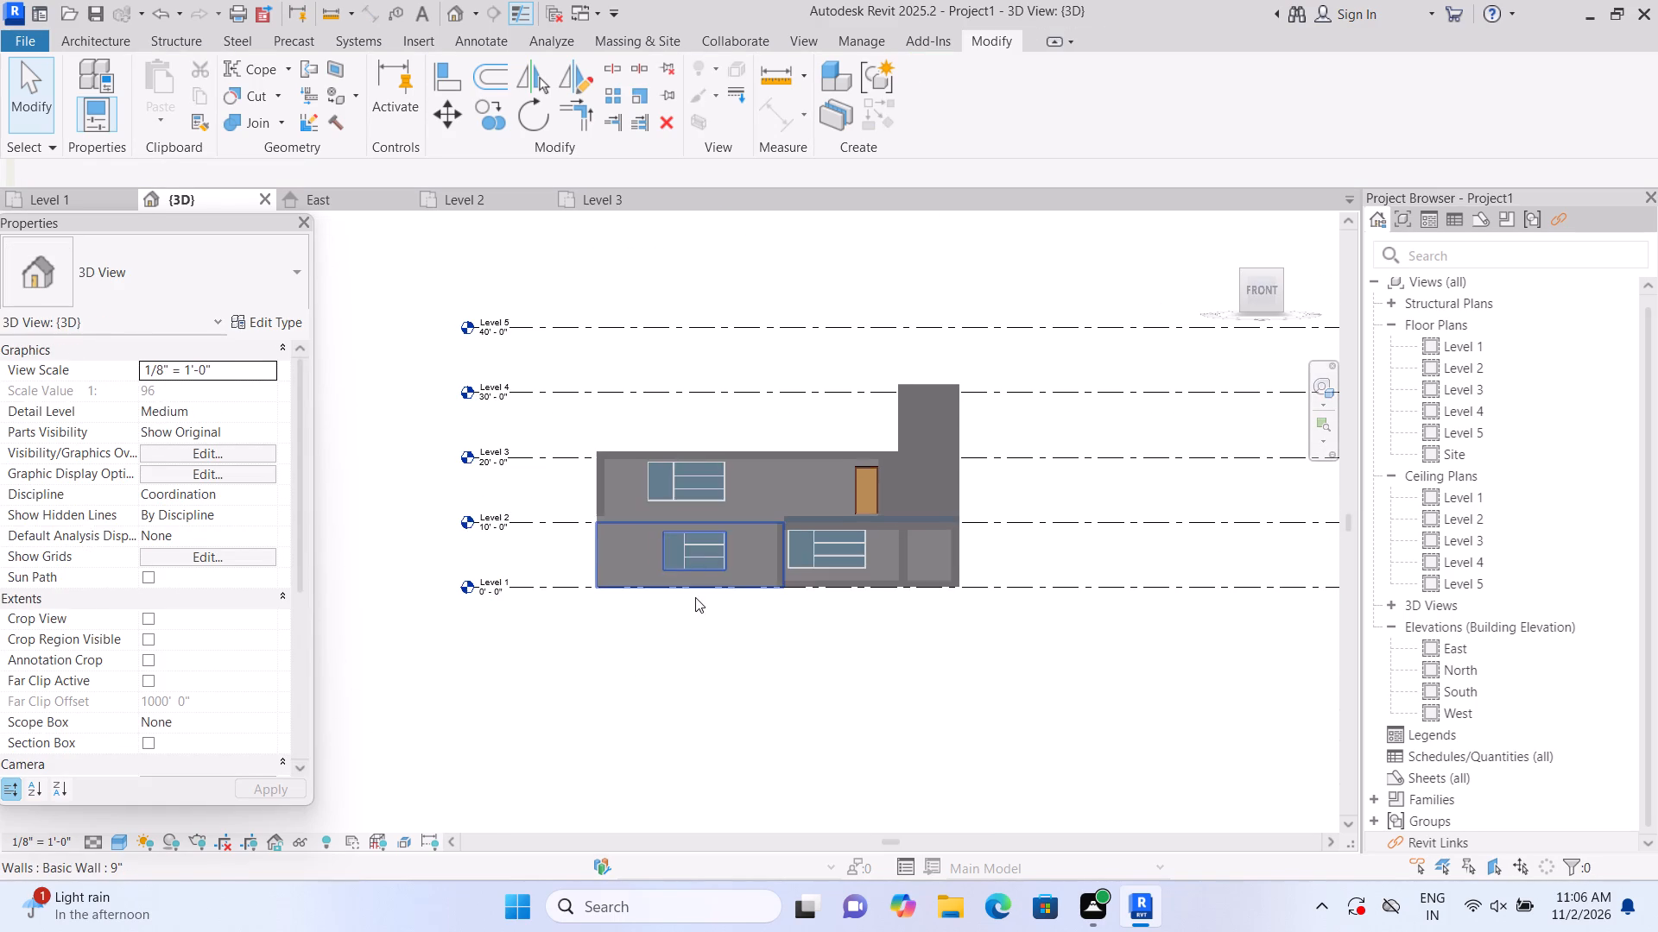
middle_click_drag(707, 617, 731, 684)
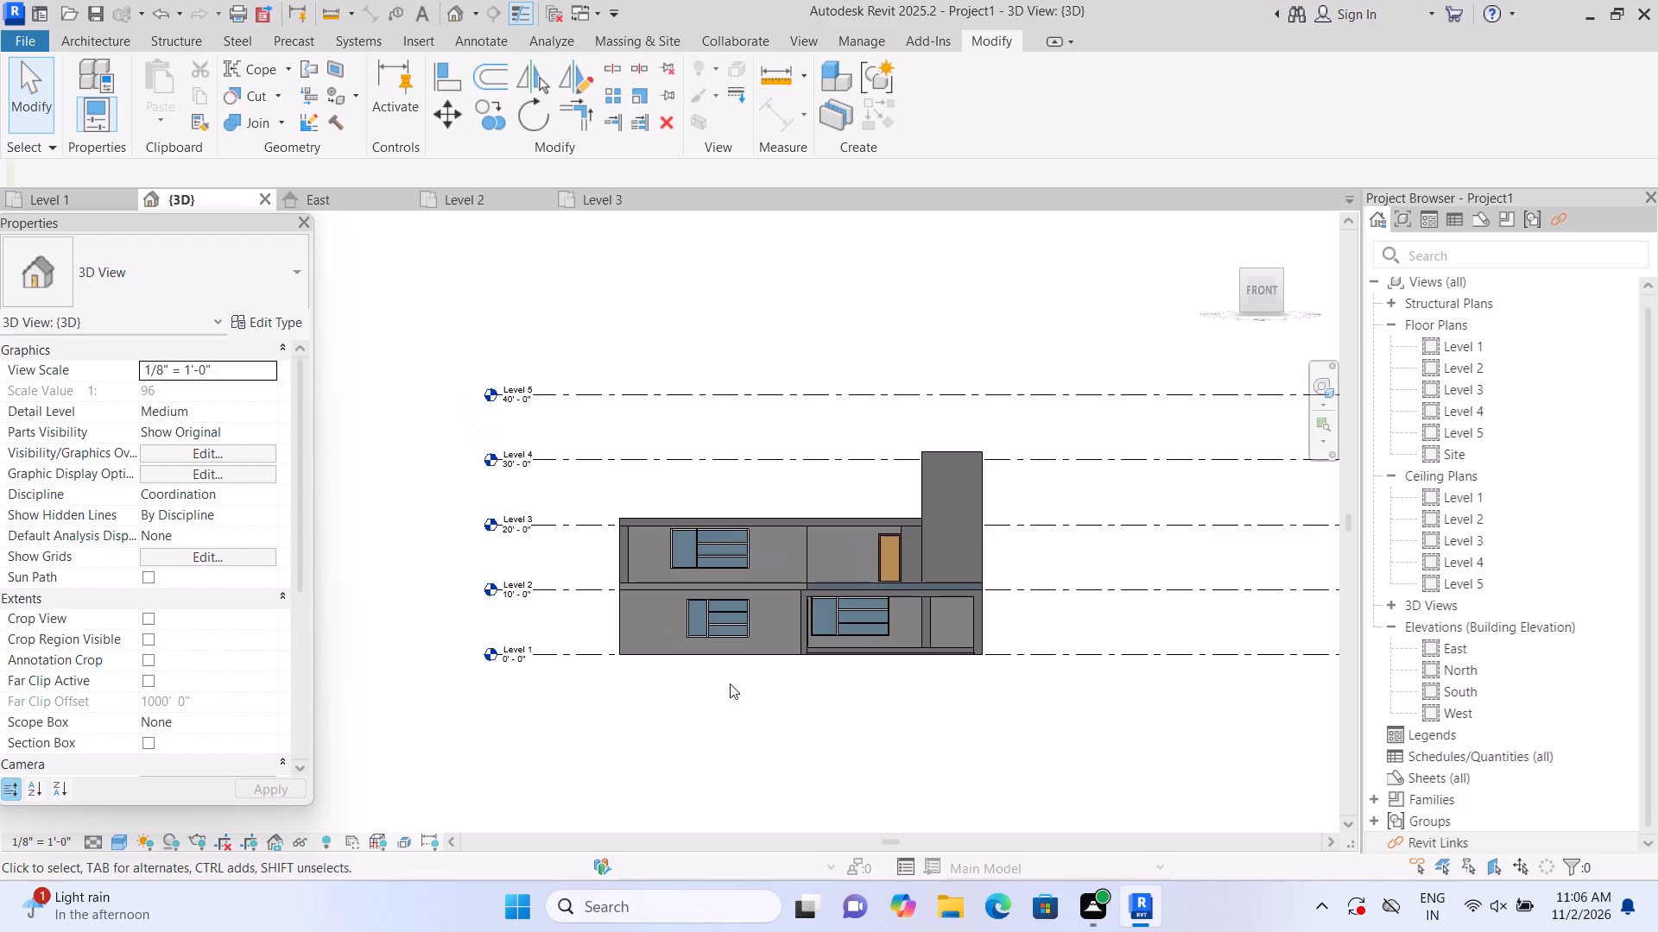
scroll(730, 683, "up", 1)
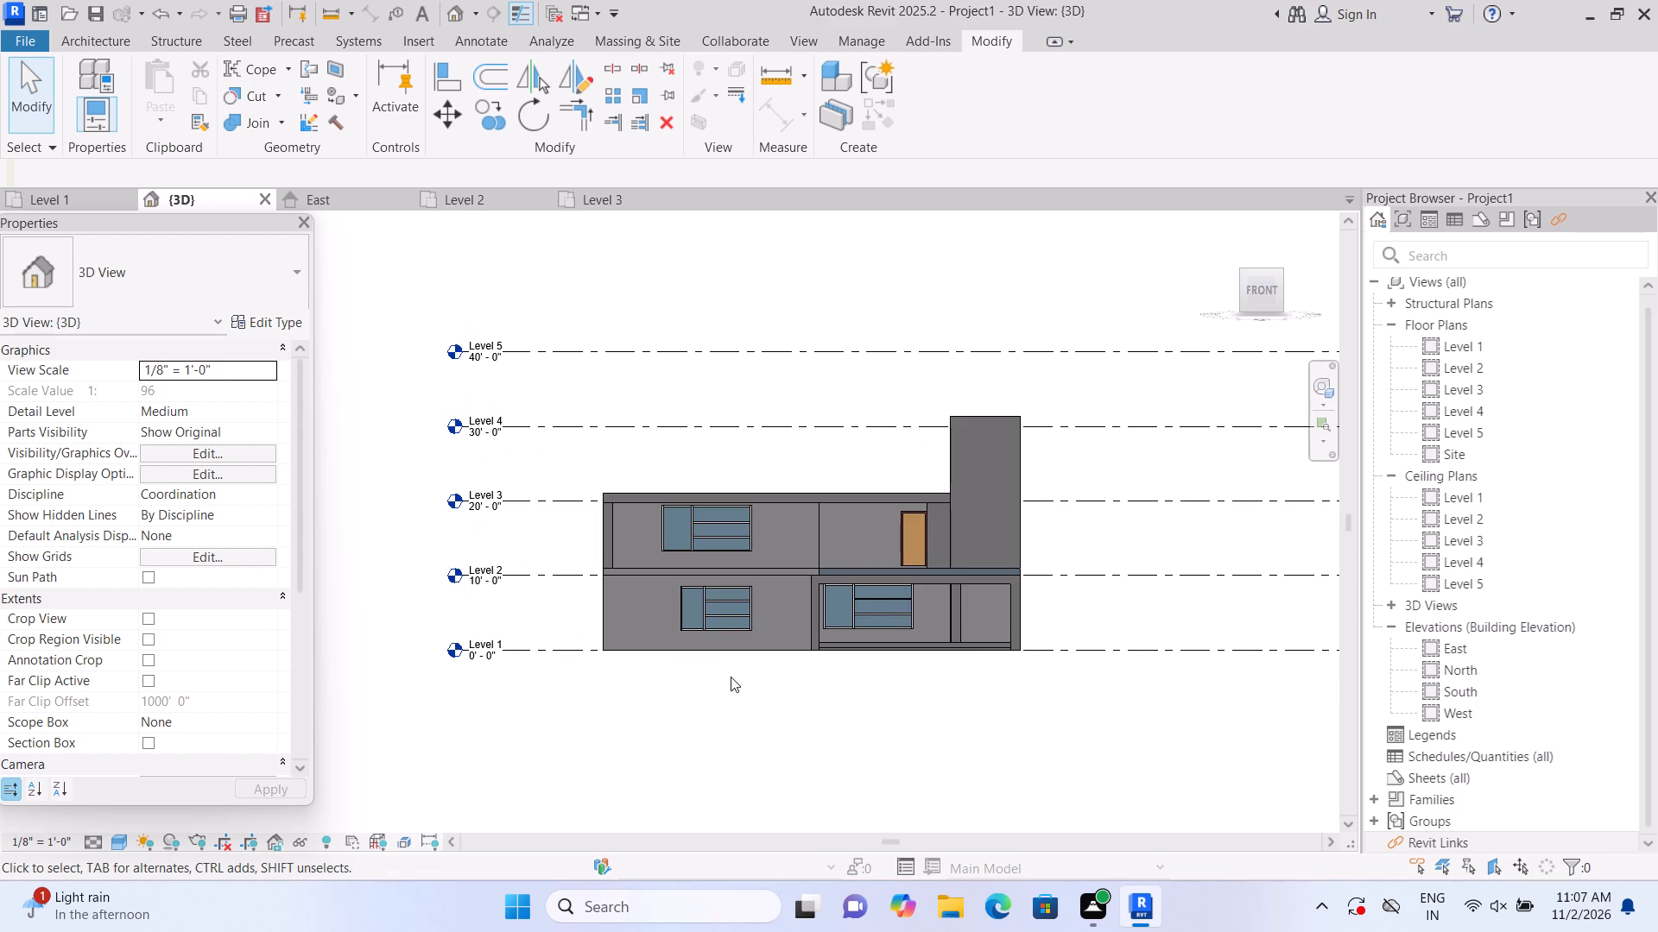
scroll(748, 638, "up", 1)
middle_click_drag(720, 682, 700, 713)
scroll(700, 713, "up", 1)
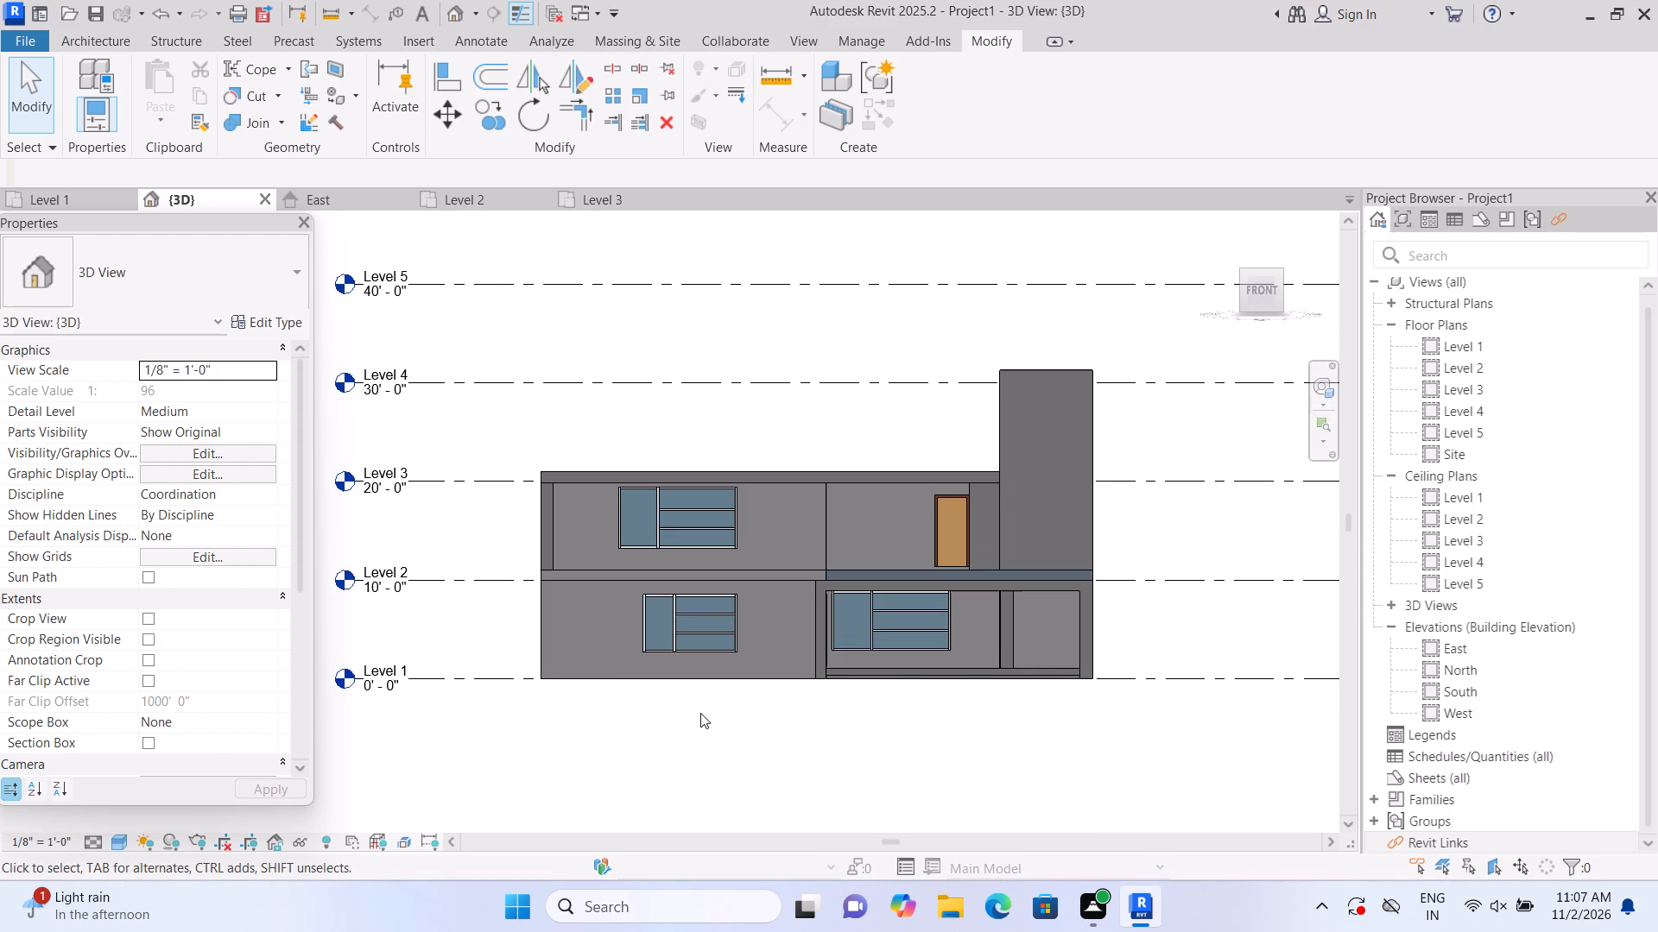
scroll(700, 713, "up", 1)
middle_click_drag(702, 712, 659, 746)
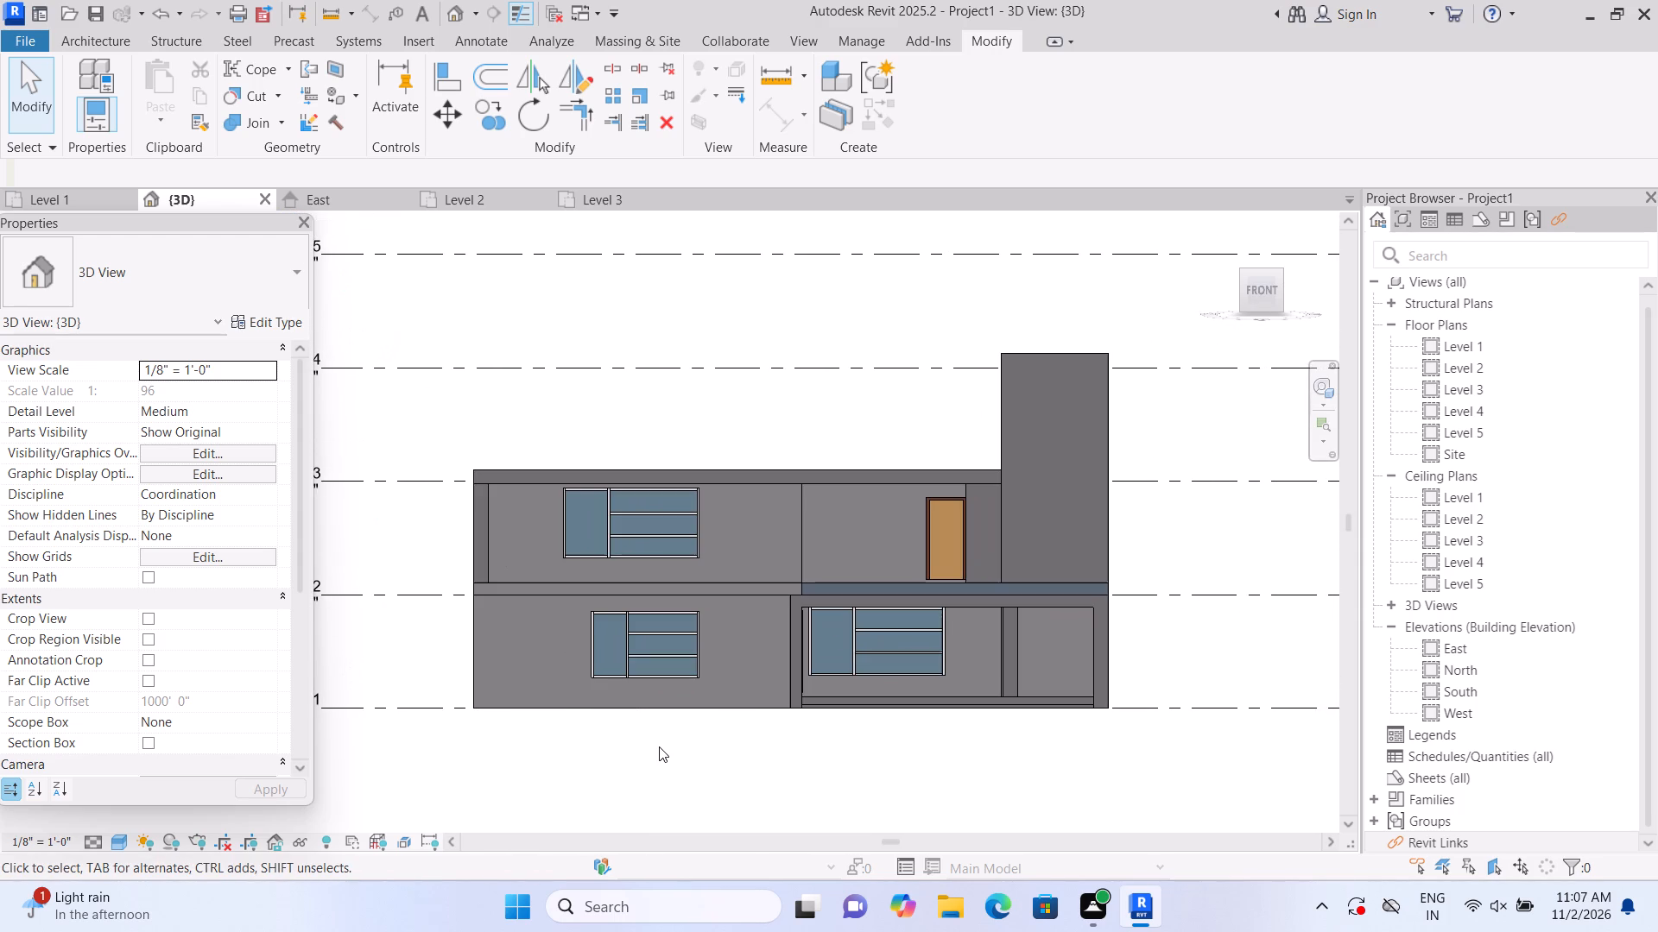
scroll(659, 746, "up", 1)
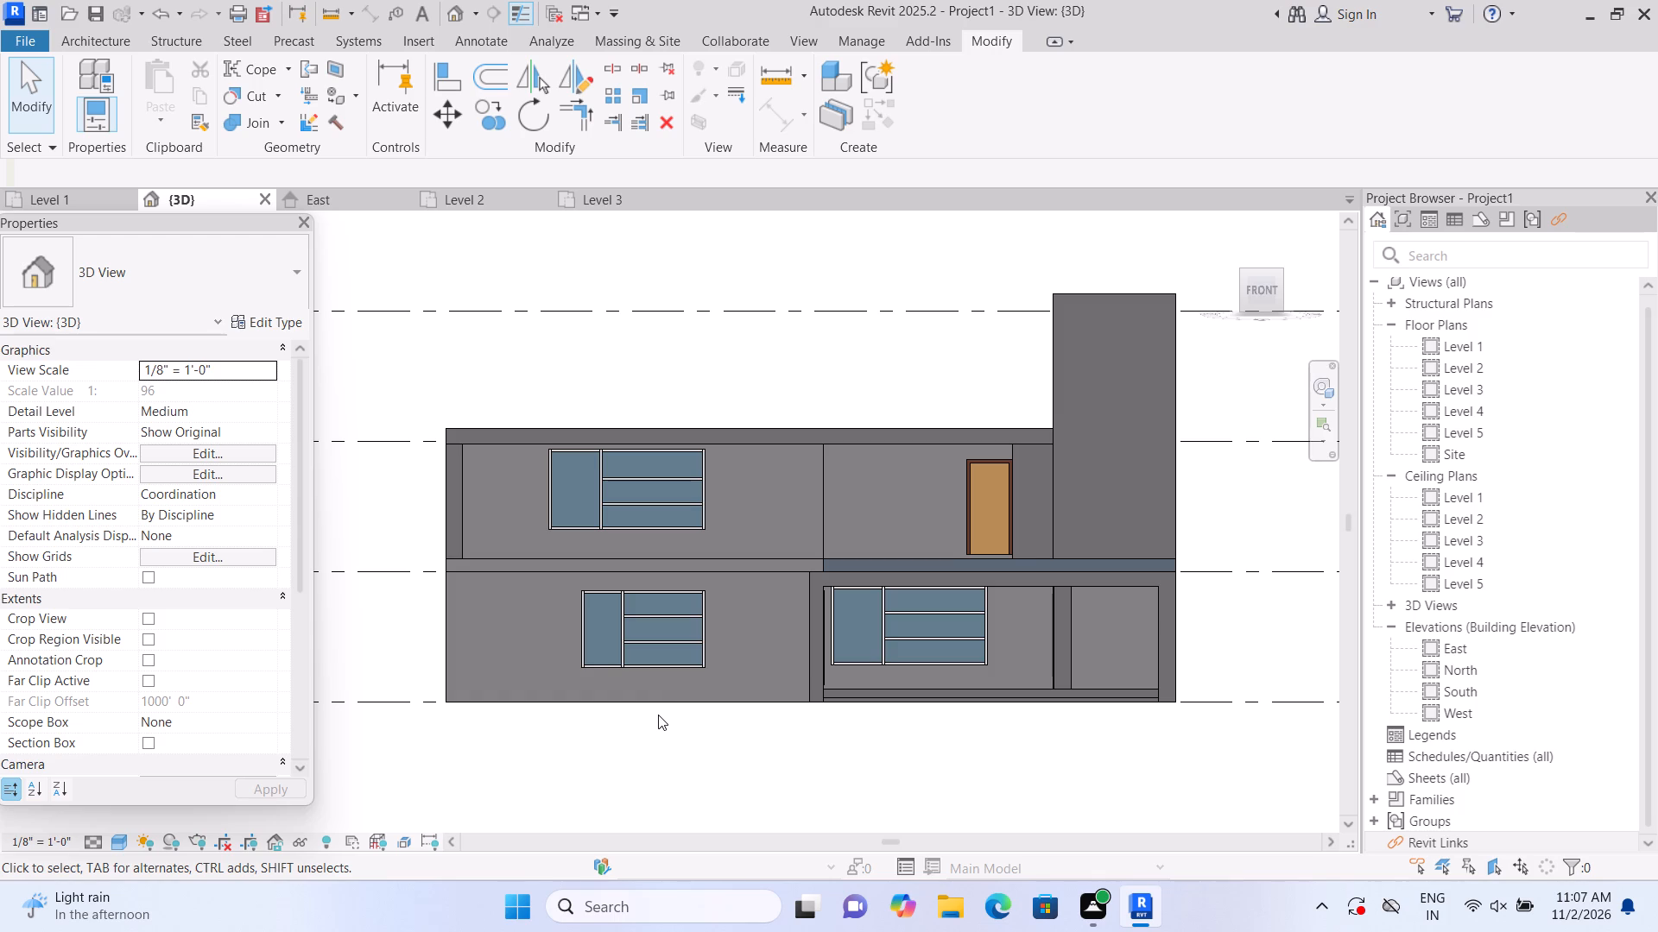
scroll(668, 682, "up", 2)
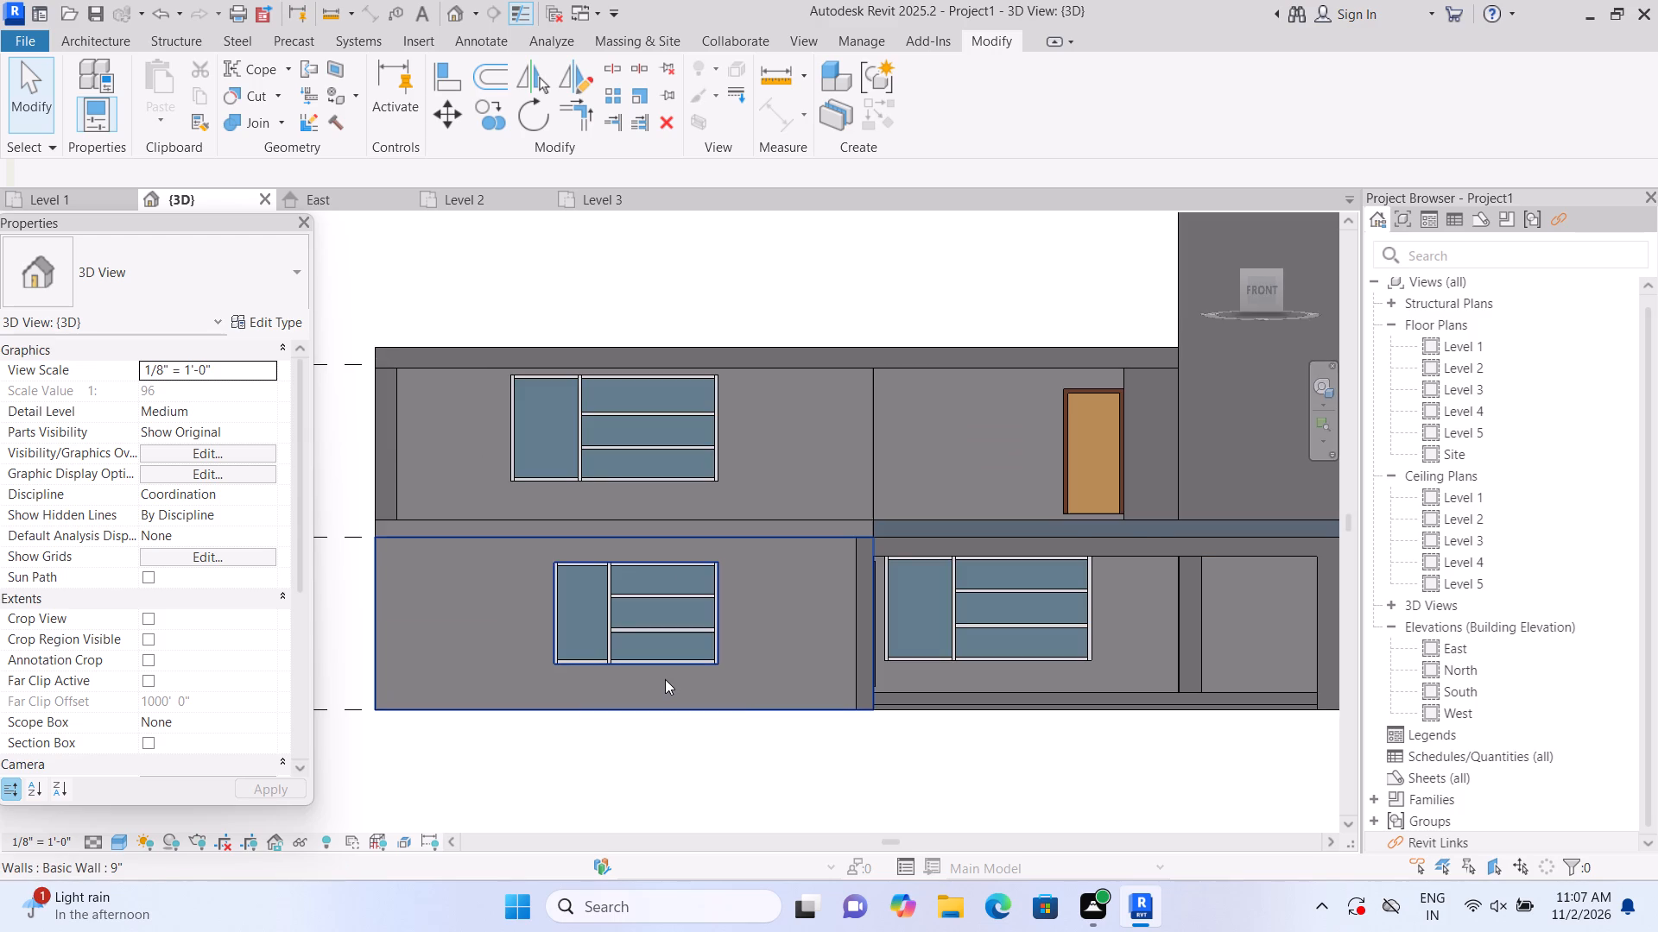
scroll(663, 679, "down", 2)
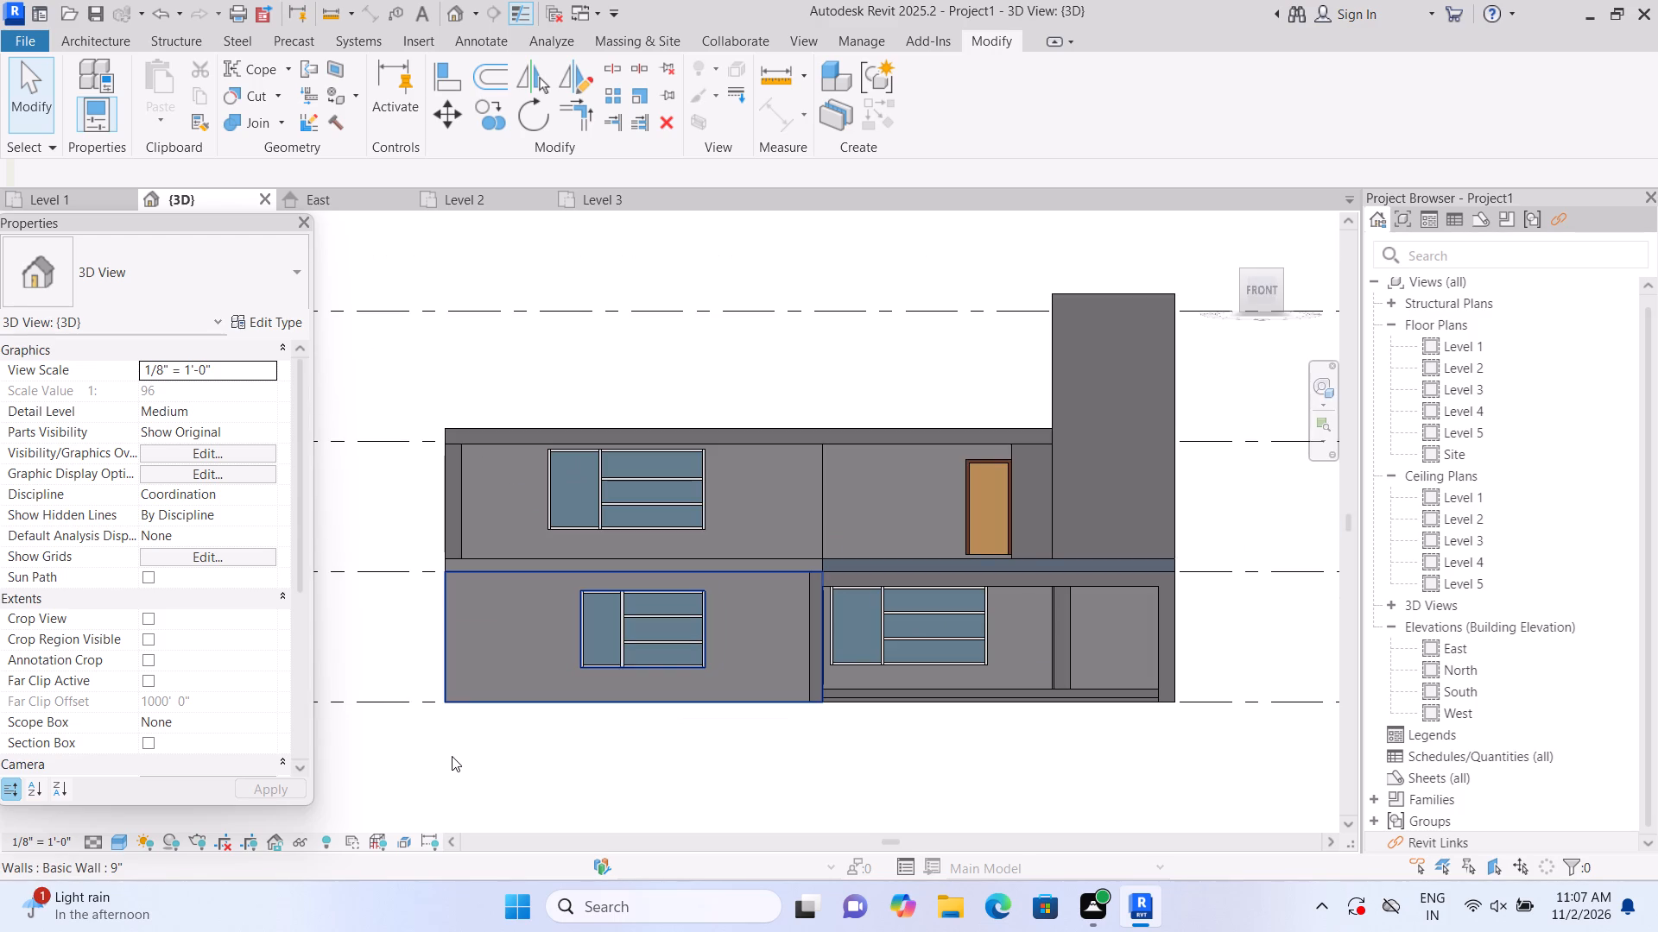
Inspect the ground-floor porch frame, its window and the adjoining wall edge up close from the front.
scroll(784, 745, "up", 2)
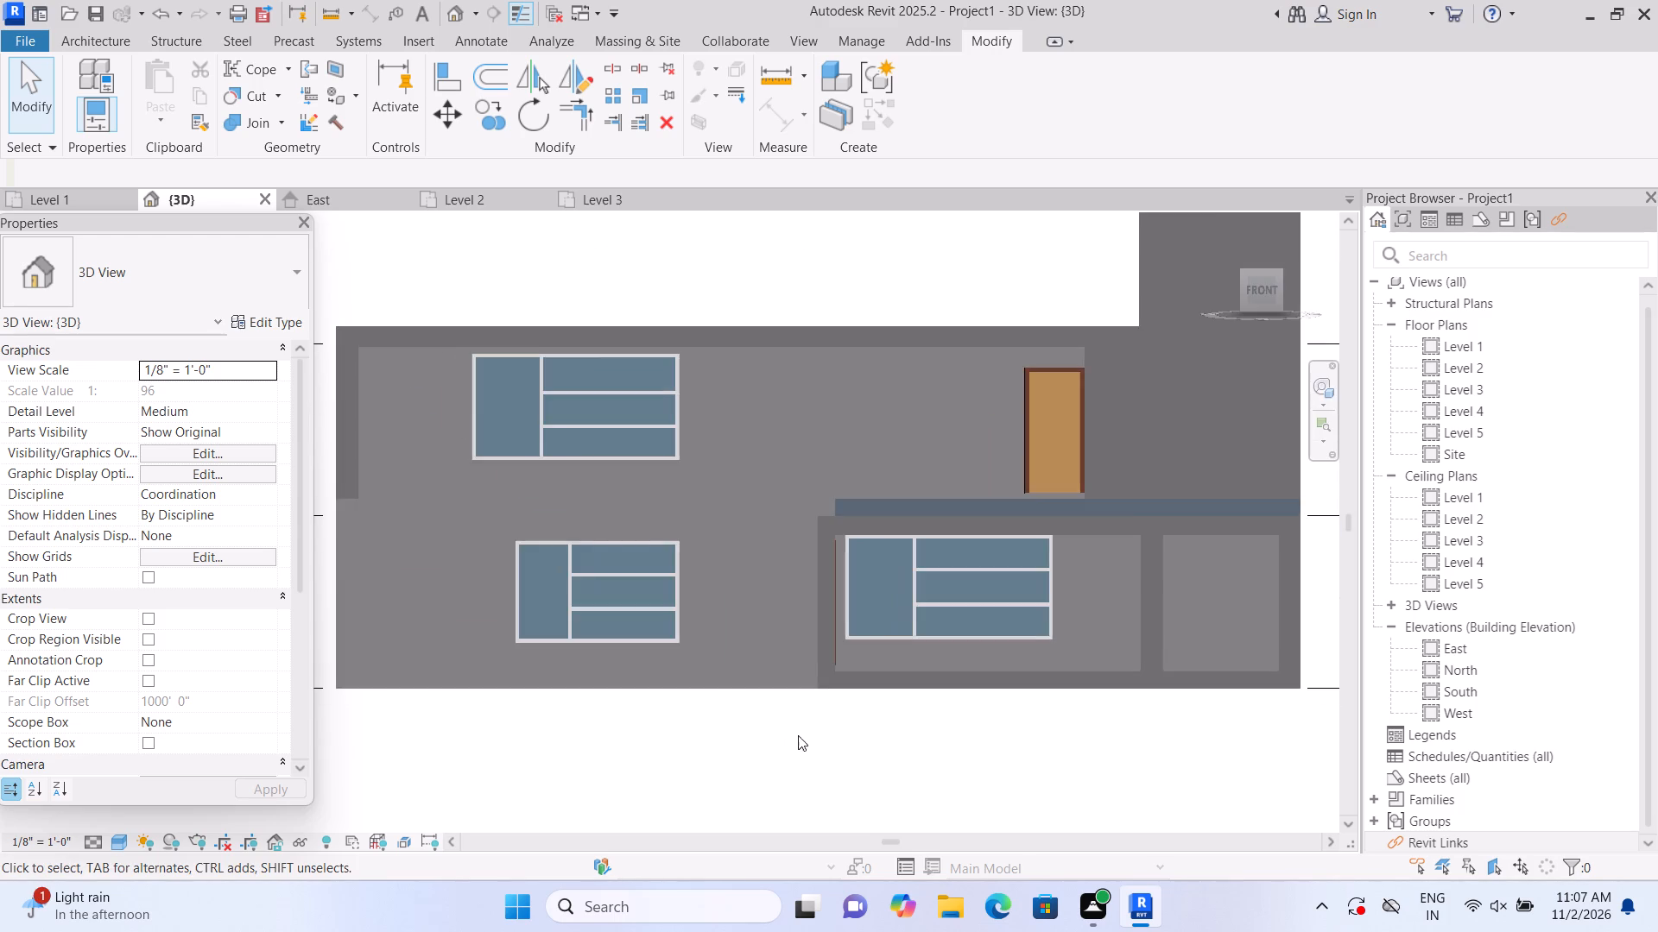
scroll(826, 715, "up", 3)
middle_click_drag(834, 703, 766, 778)
scroll(900, 740, "up", 3)
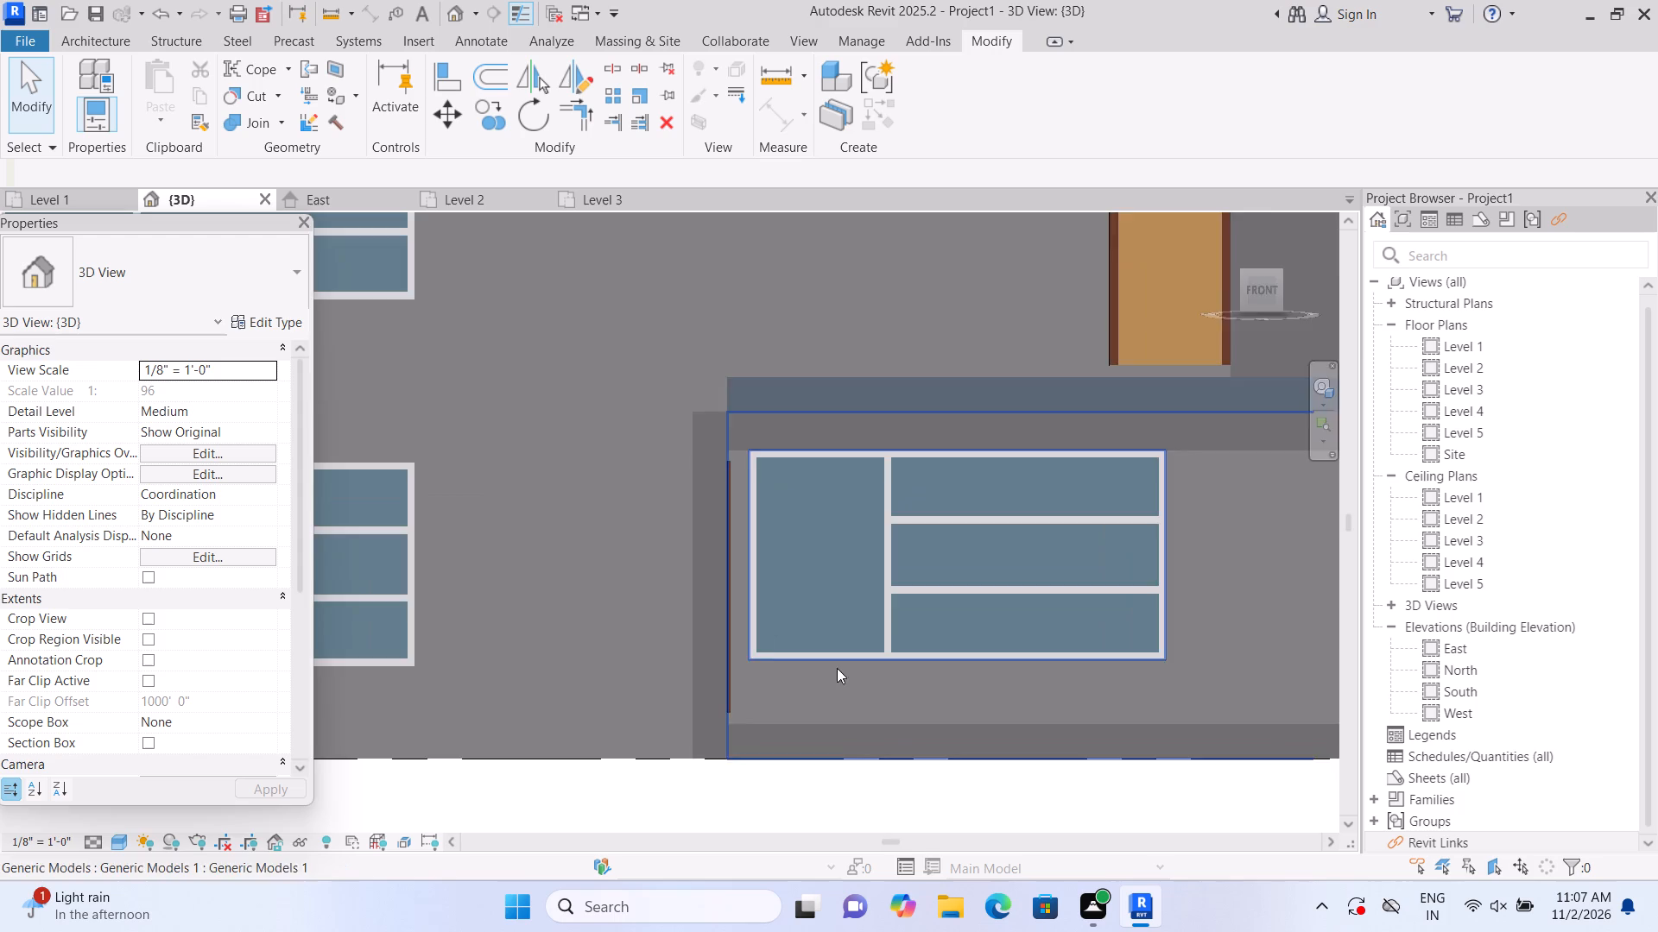
scroll(757, 623, "up", 3)
scroll(674, 570, "up", 1)
scroll(674, 570, "down", 3)
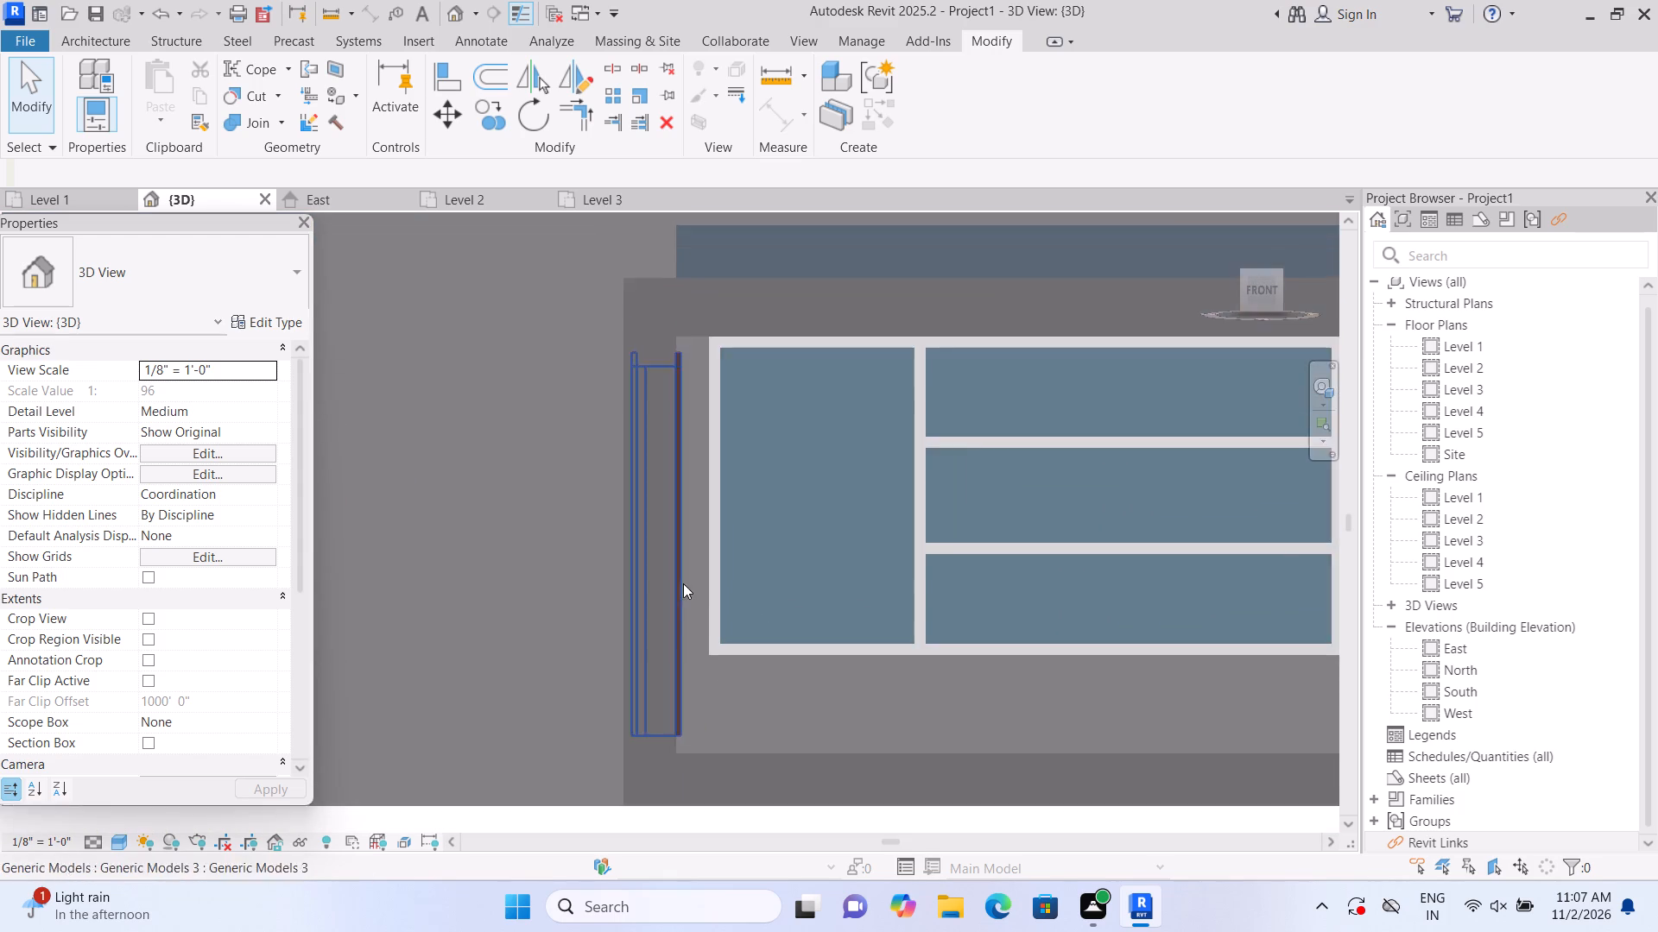
scroll(800, 626, "down", 8)
scroll(548, 780, "down", 2)
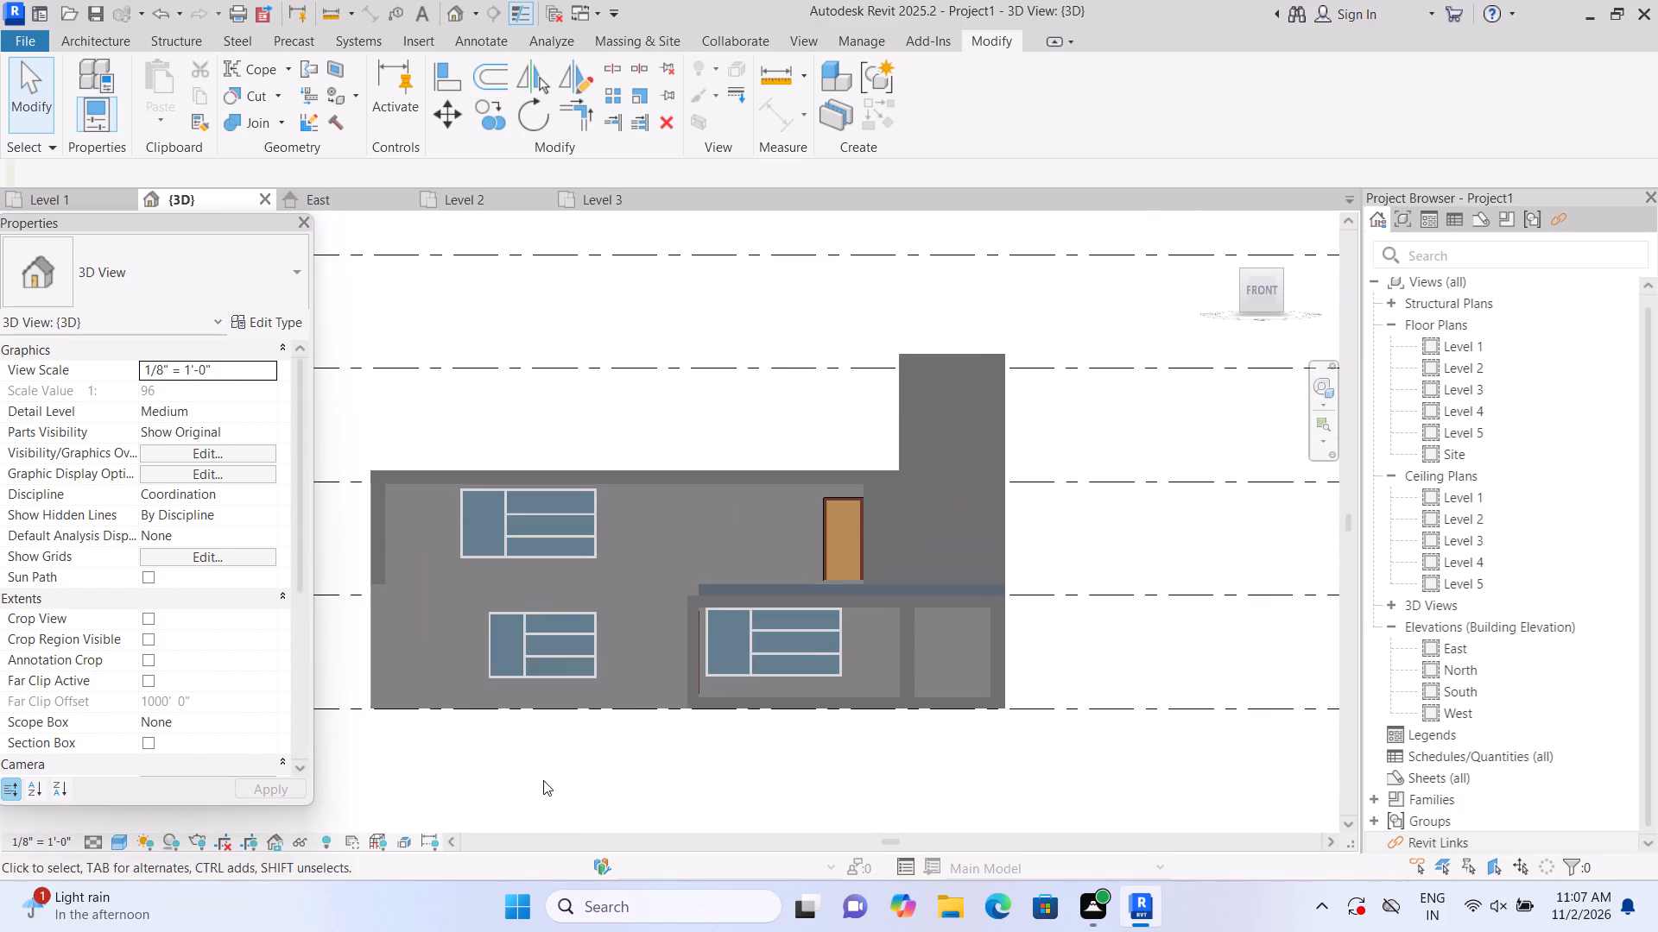
Examine the upper frame's remaining top band and end post from the front, and the upper roof at an angle.
middle_click_drag(543, 779, 654, 742)
scroll(653, 740, "up", 1)
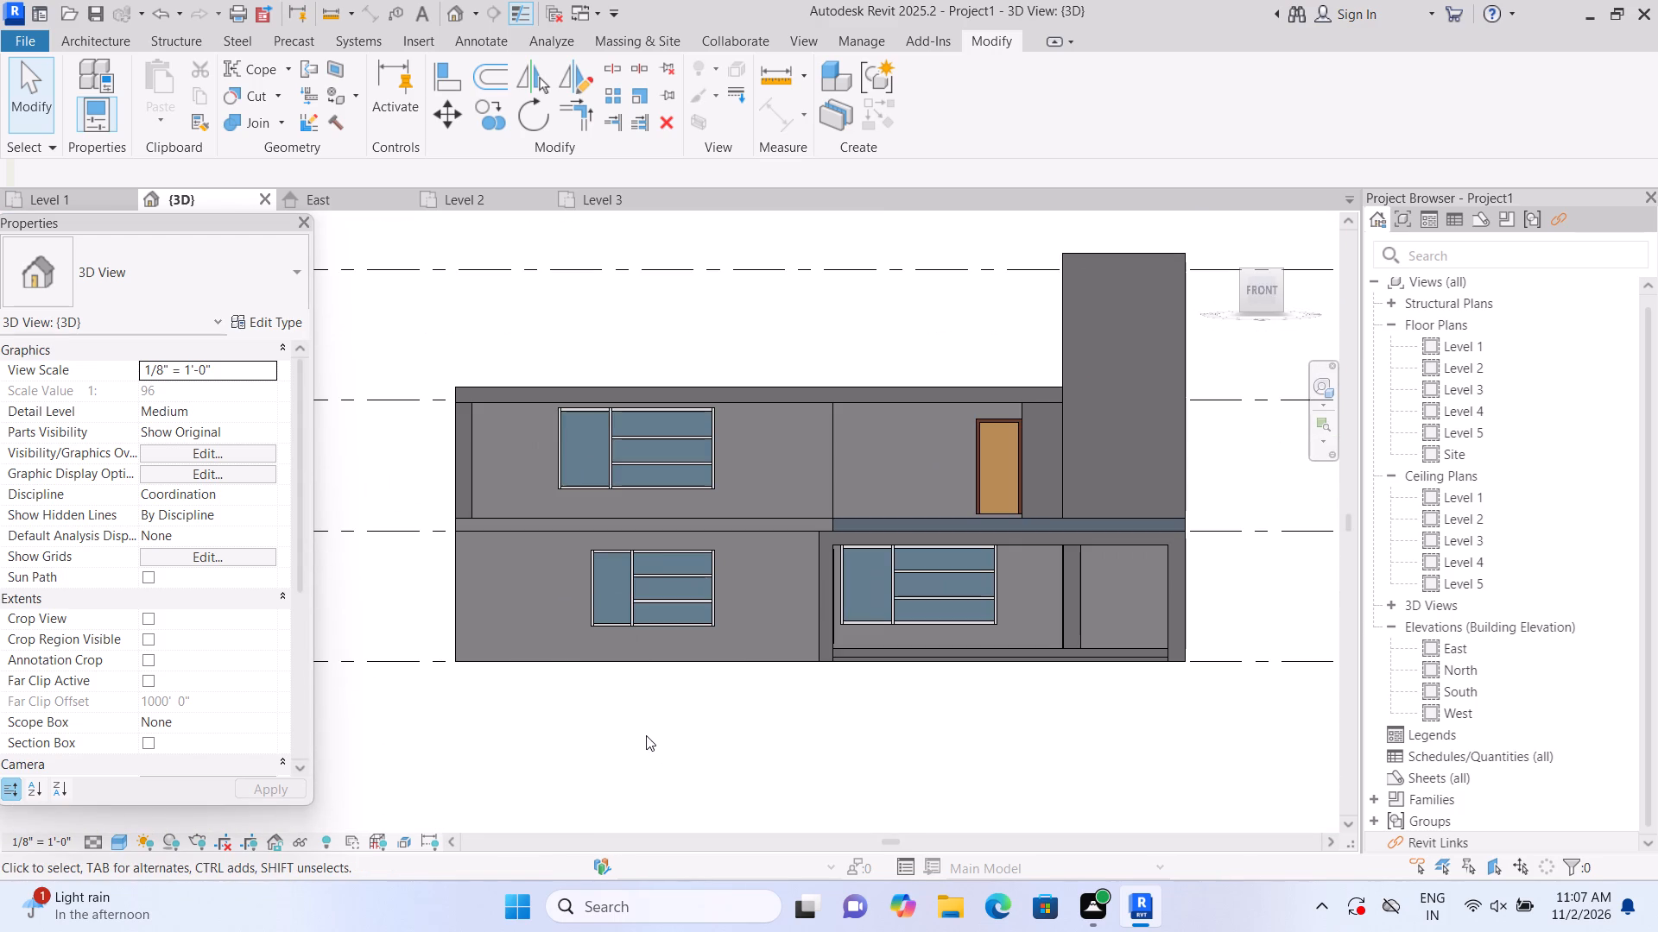
middle_click_drag(618, 702, 671, 771)
scroll(566, 647, "up", 2)
scroll(520, 549, "up", 1)
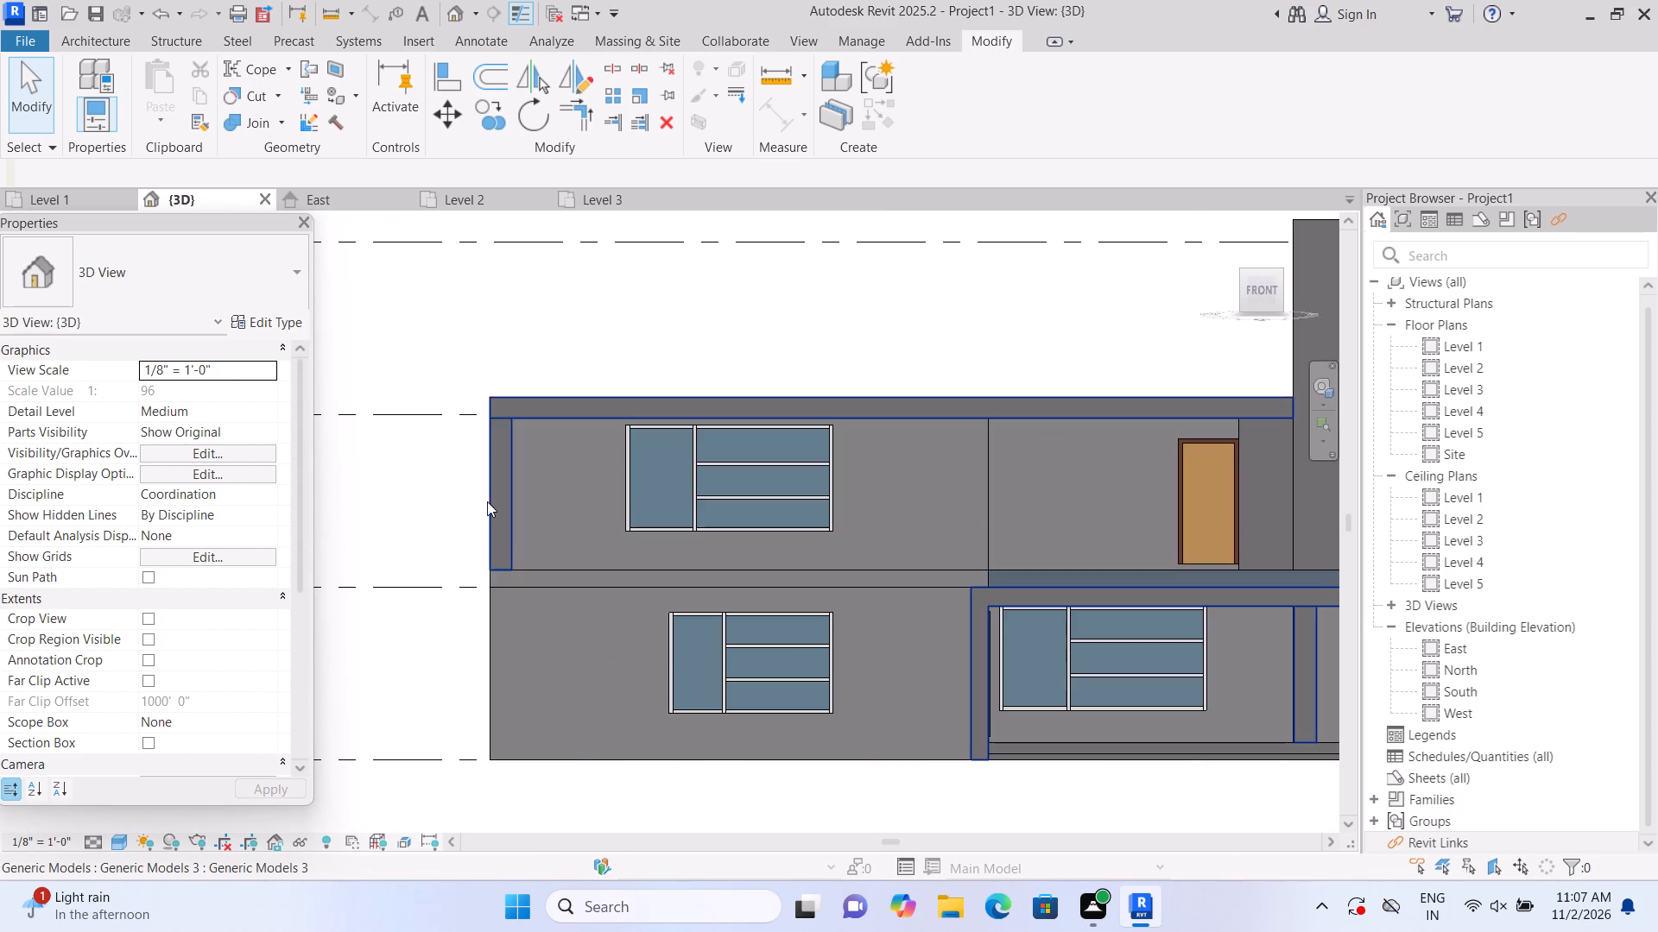
scroll(483, 495, "up", 2)
middle_click_drag(467, 452, 459, 513)
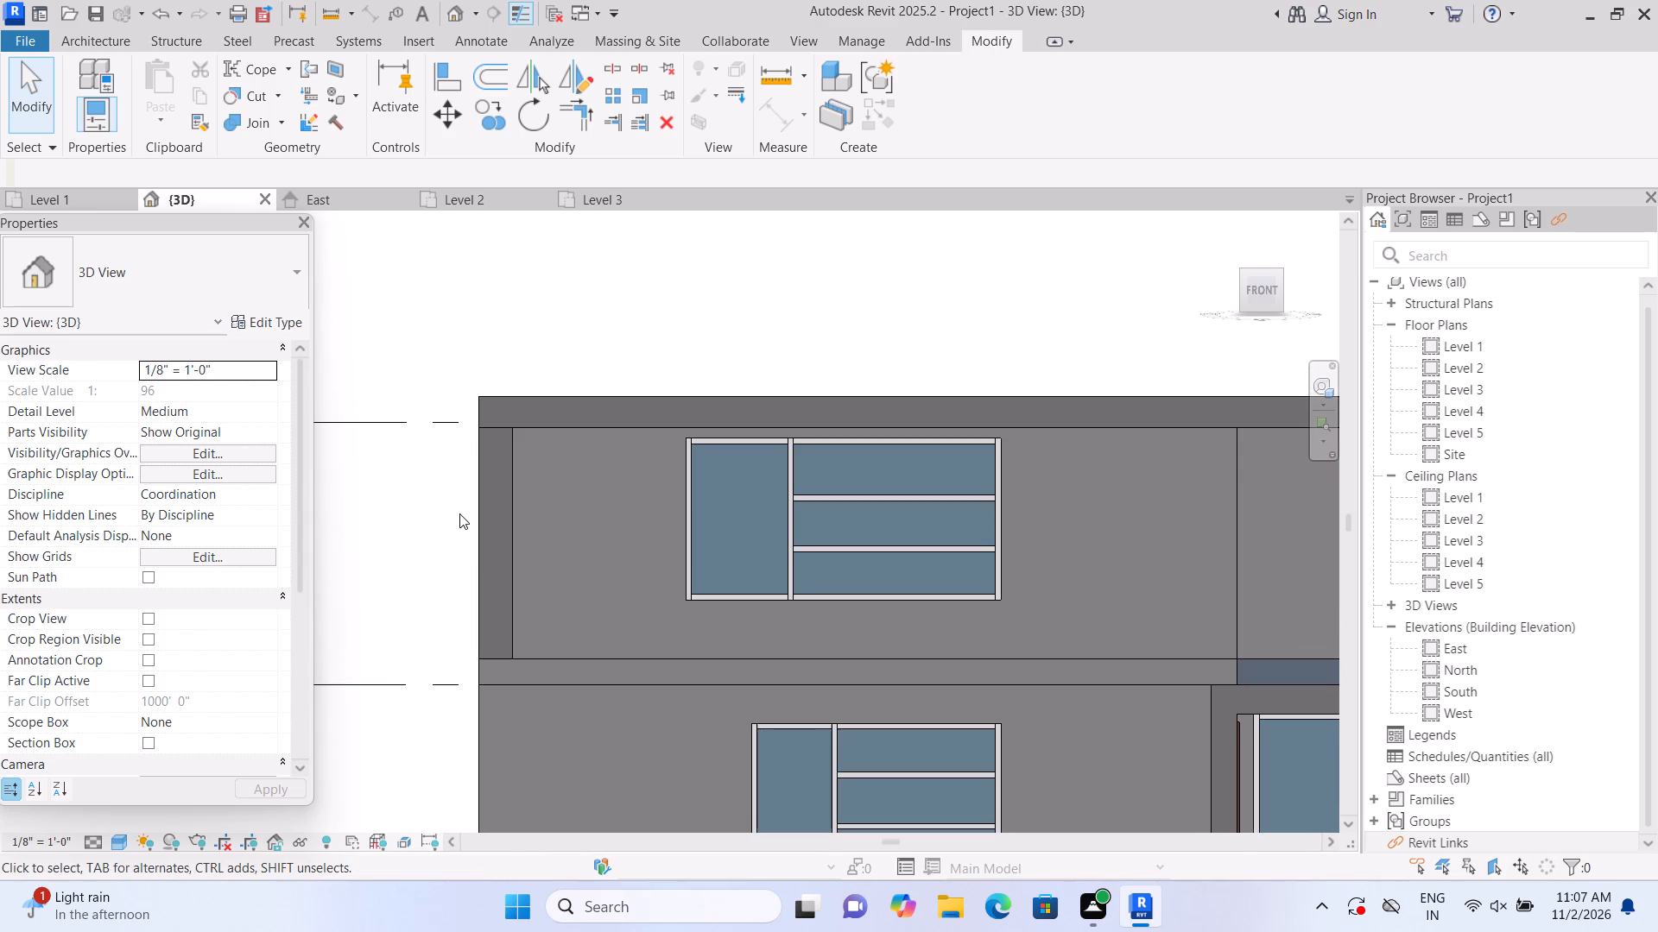
scroll(459, 513, "down", 1)
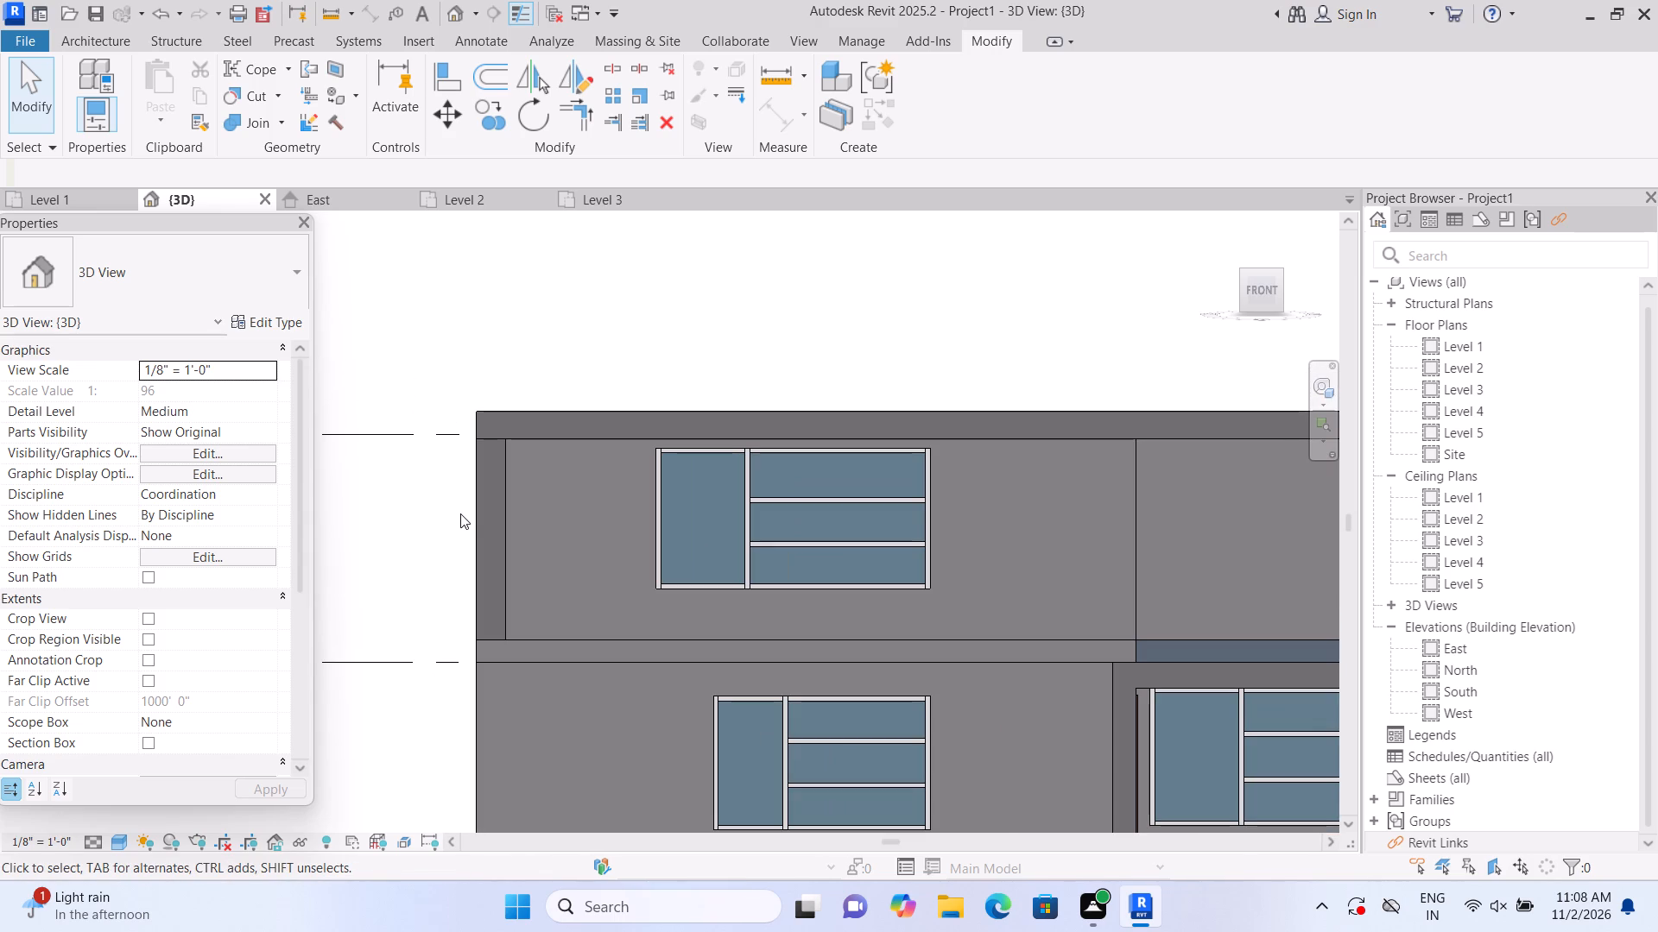
scroll(460, 513, "down", 2)
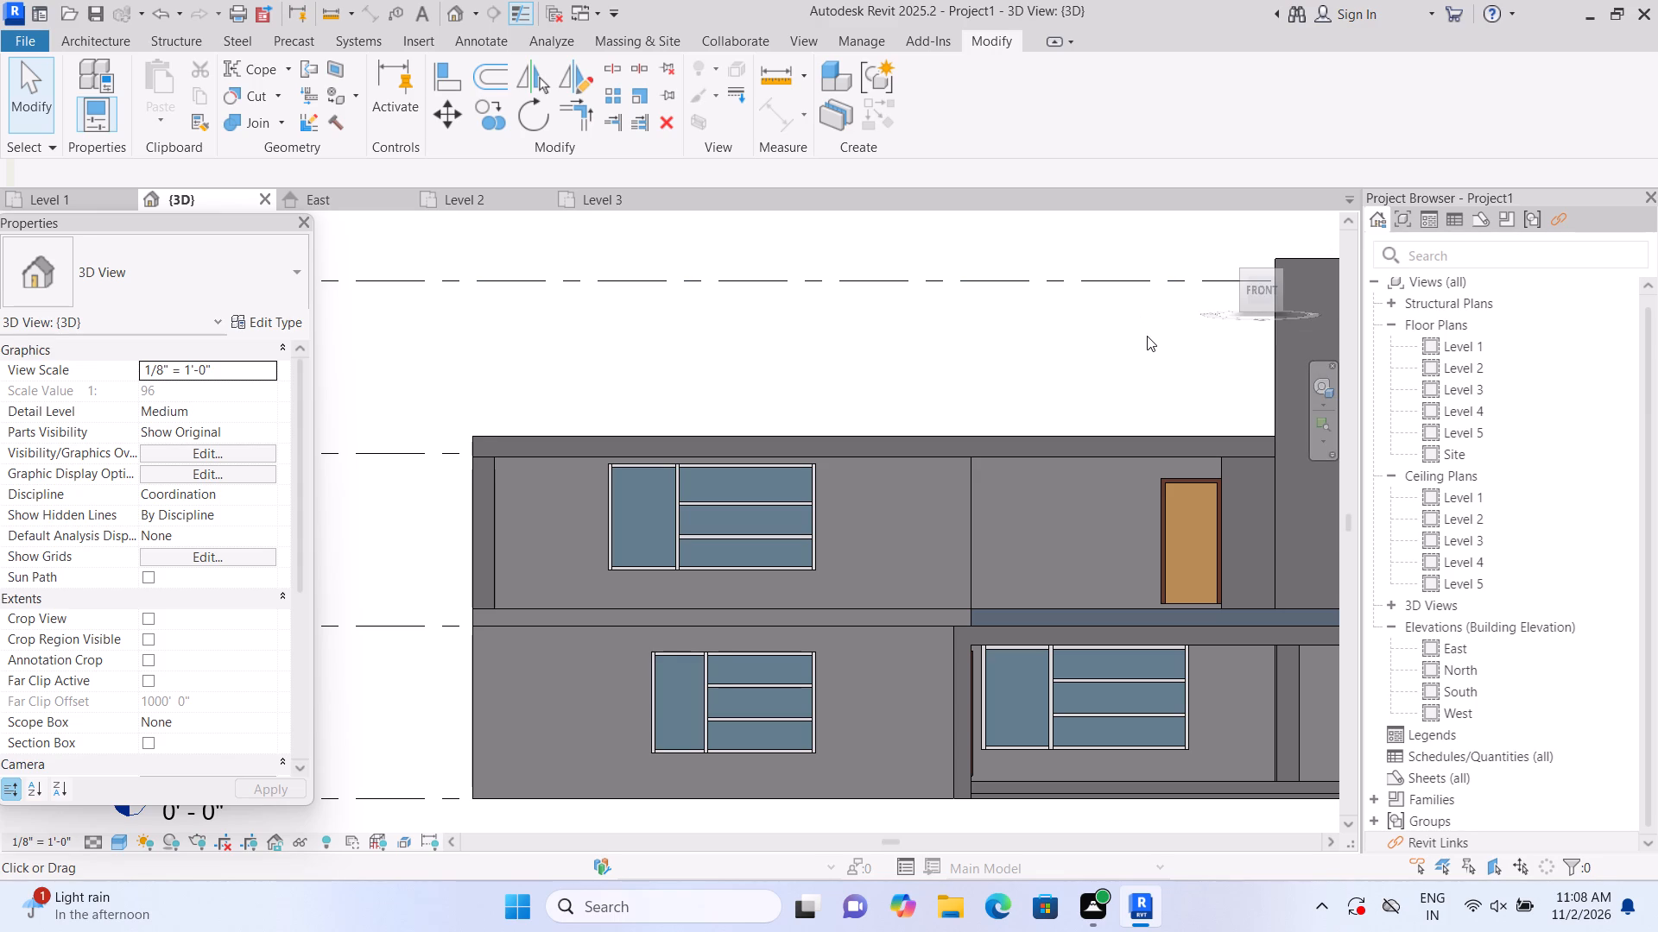
middle_click_drag(1153, 342, 1090, 372, "shift")
scroll(1073, 374, "down", 3)
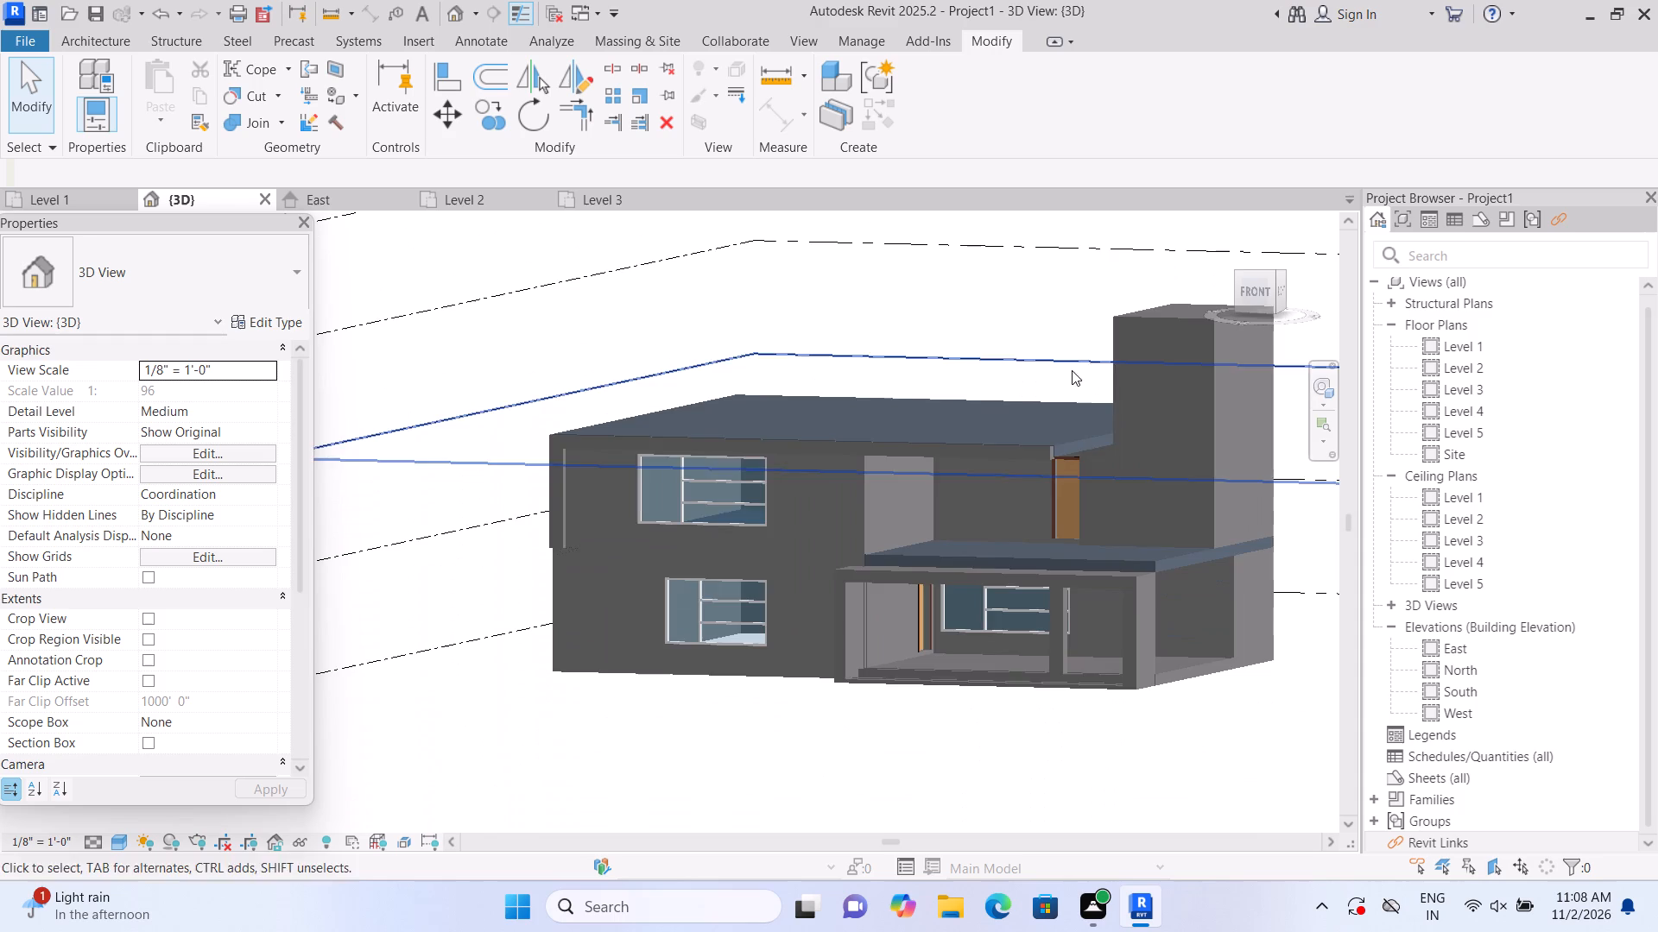
scroll(943, 383, "up", 1)
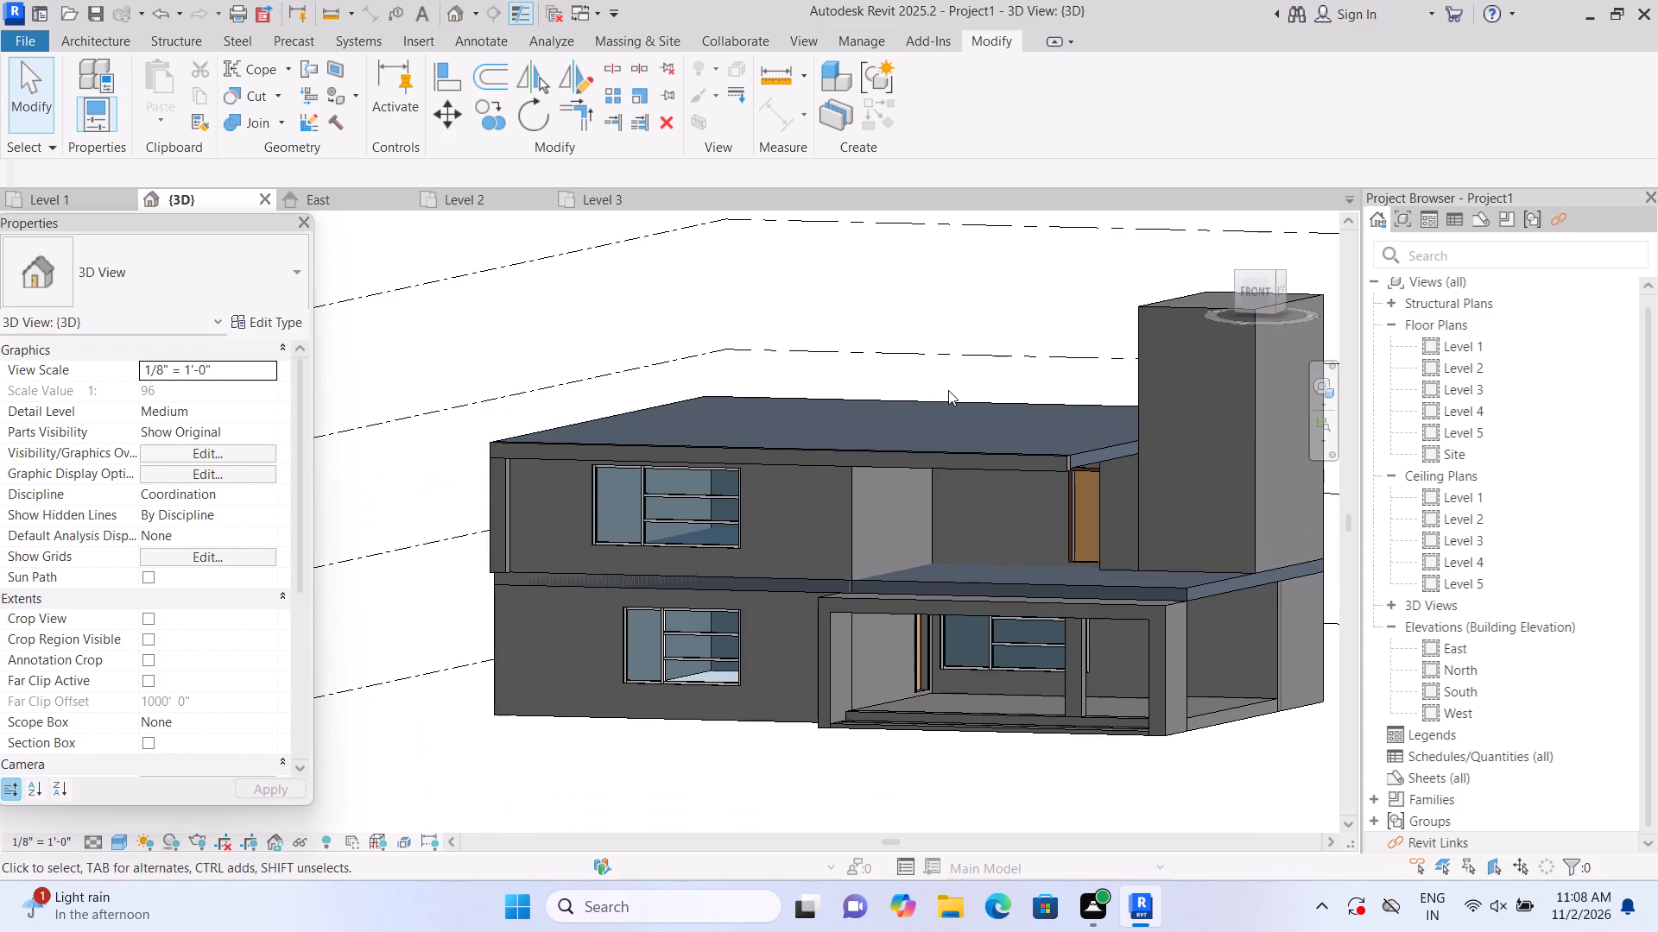
scroll(872, 431, "up", 2)
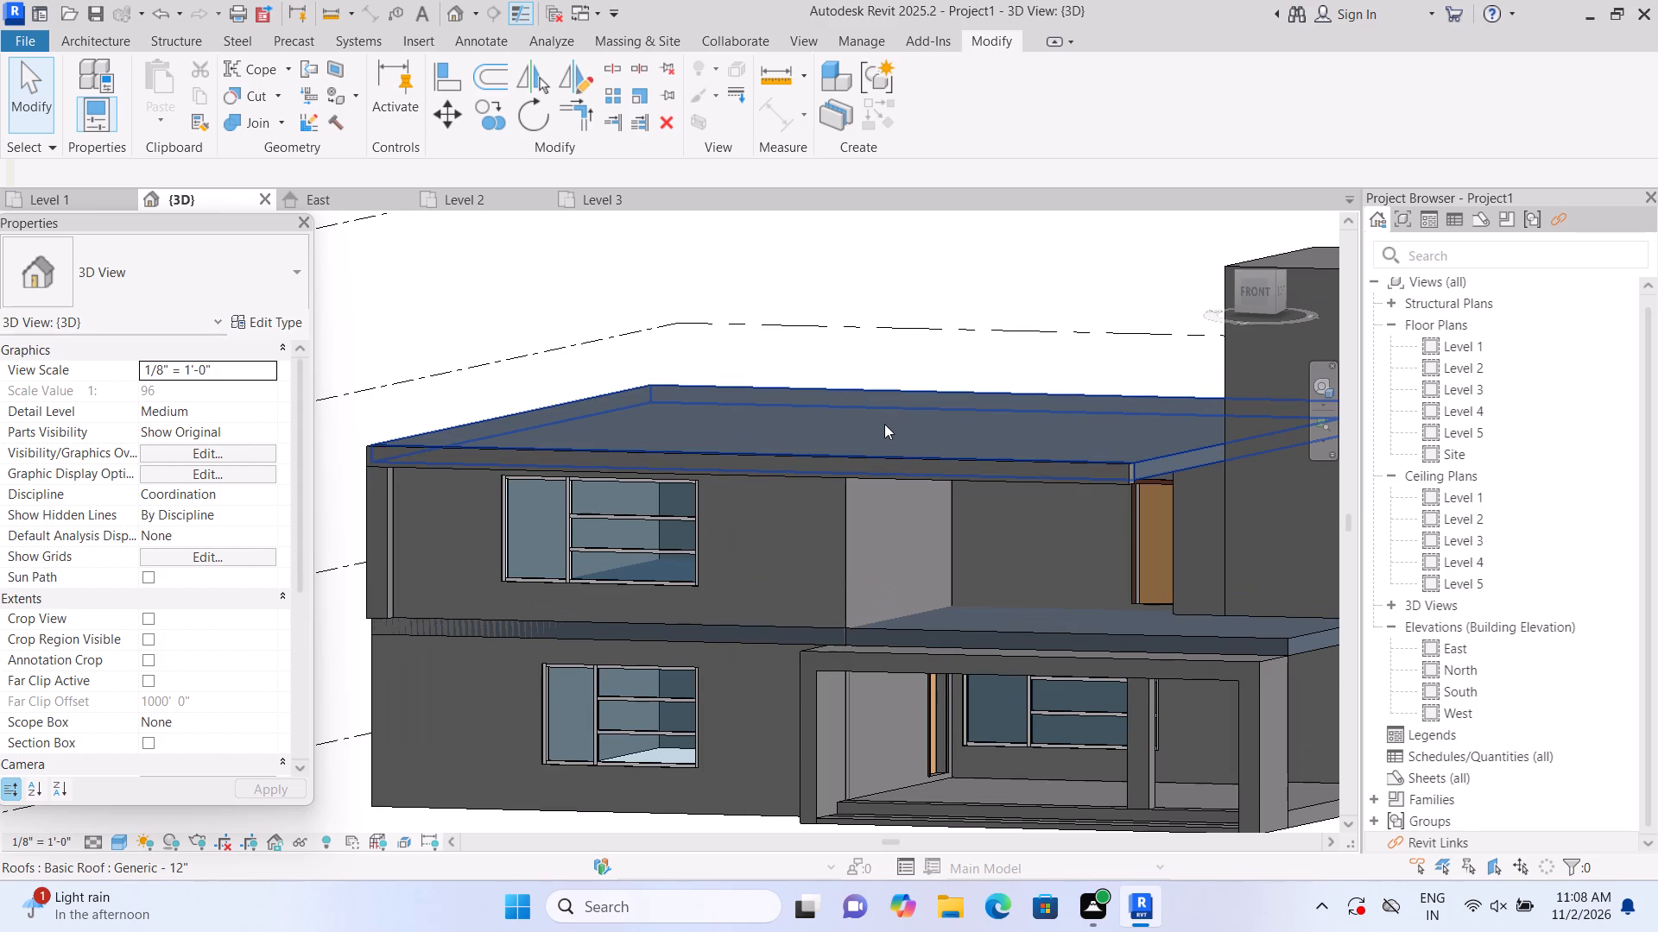
Examine the upper roof overhang, the recessed upper wall and the porch frame at an angle from the front.
scroll(708, 607, "up", 1, "shift")
middle_click_drag(708, 607, 658, 599, "shift")
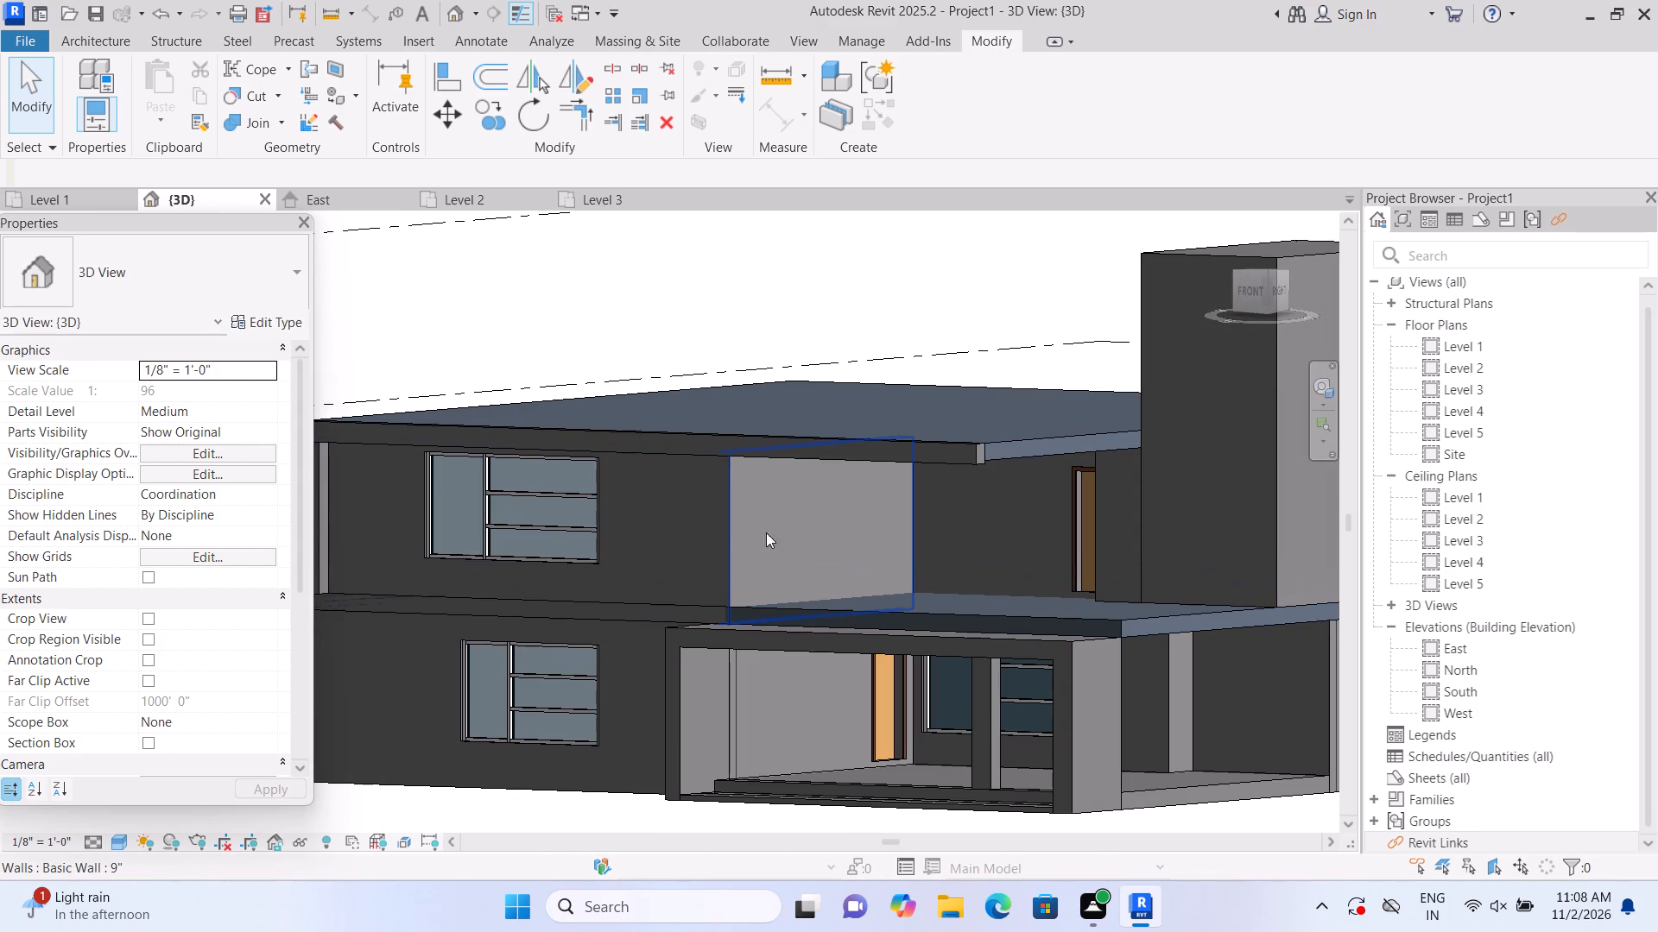
middle_click_drag(663, 548, 755, 502)
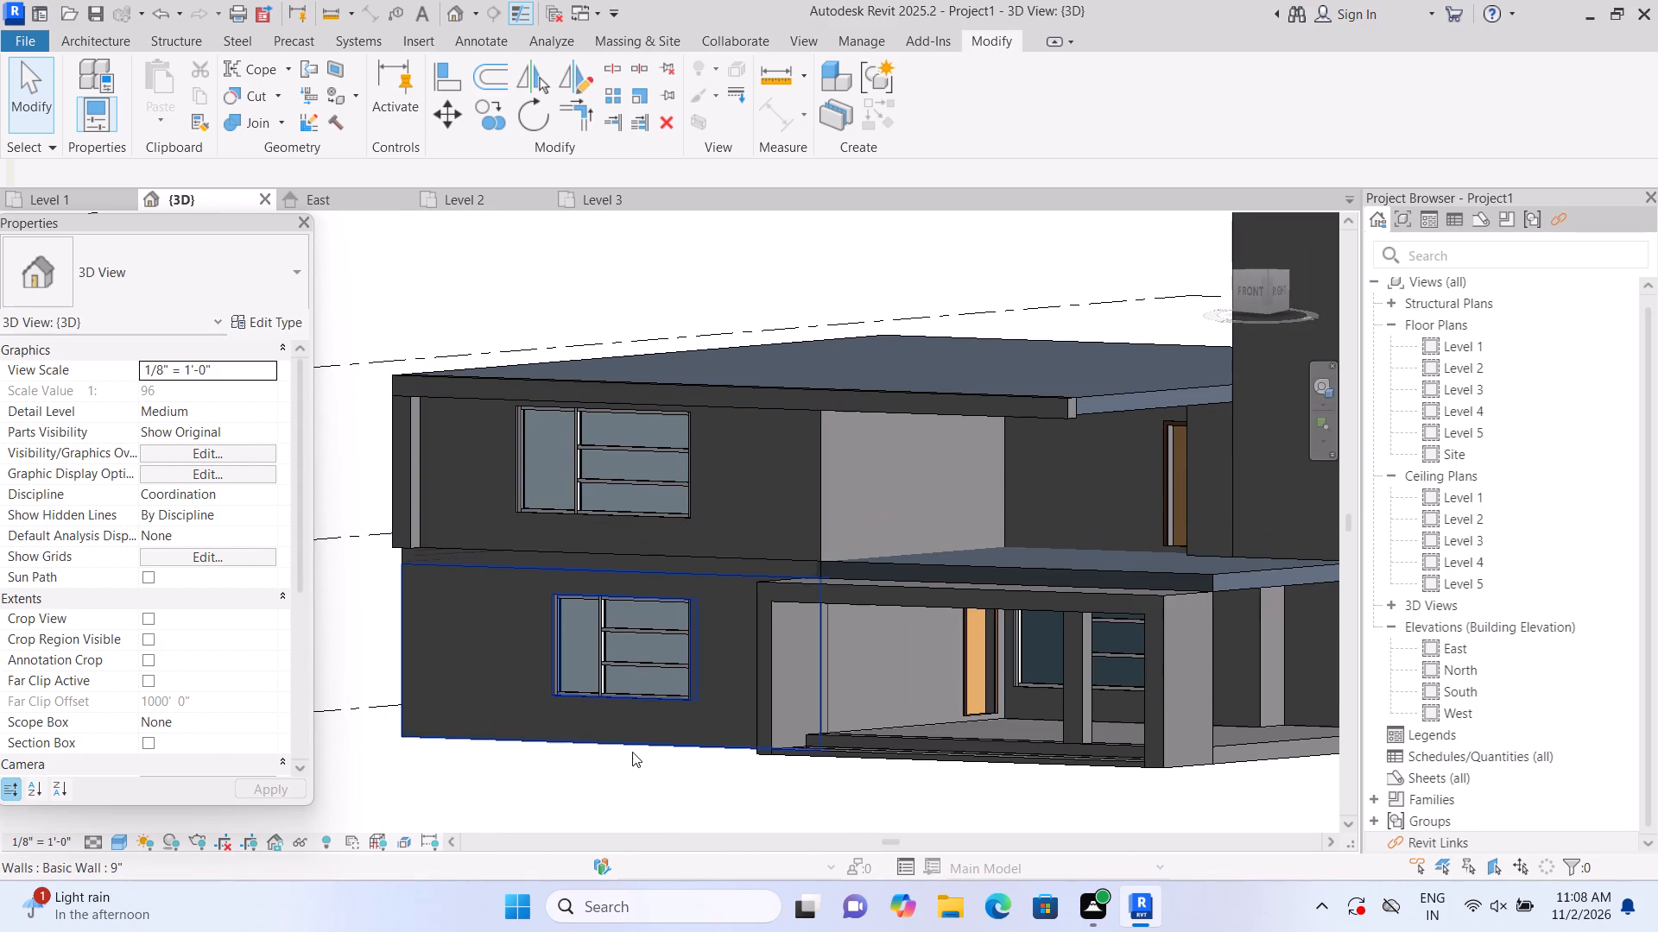
scroll(633, 753, "up", 2)
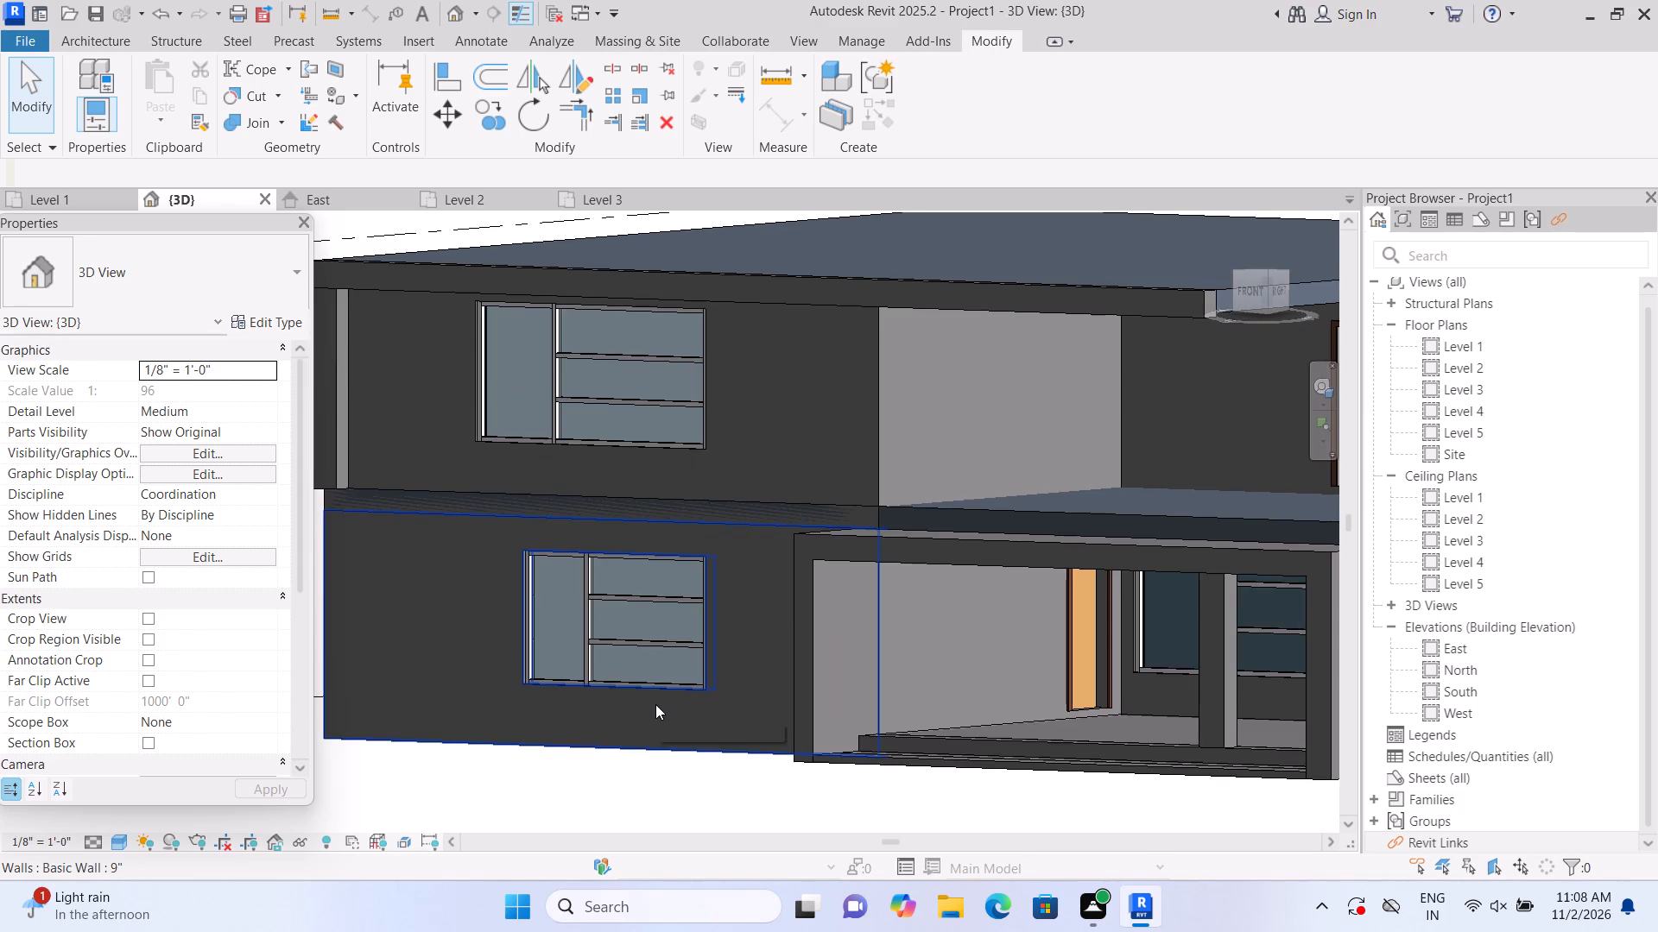
scroll(655, 704, "down", 4)
scroll(928, 545, "up", 6)
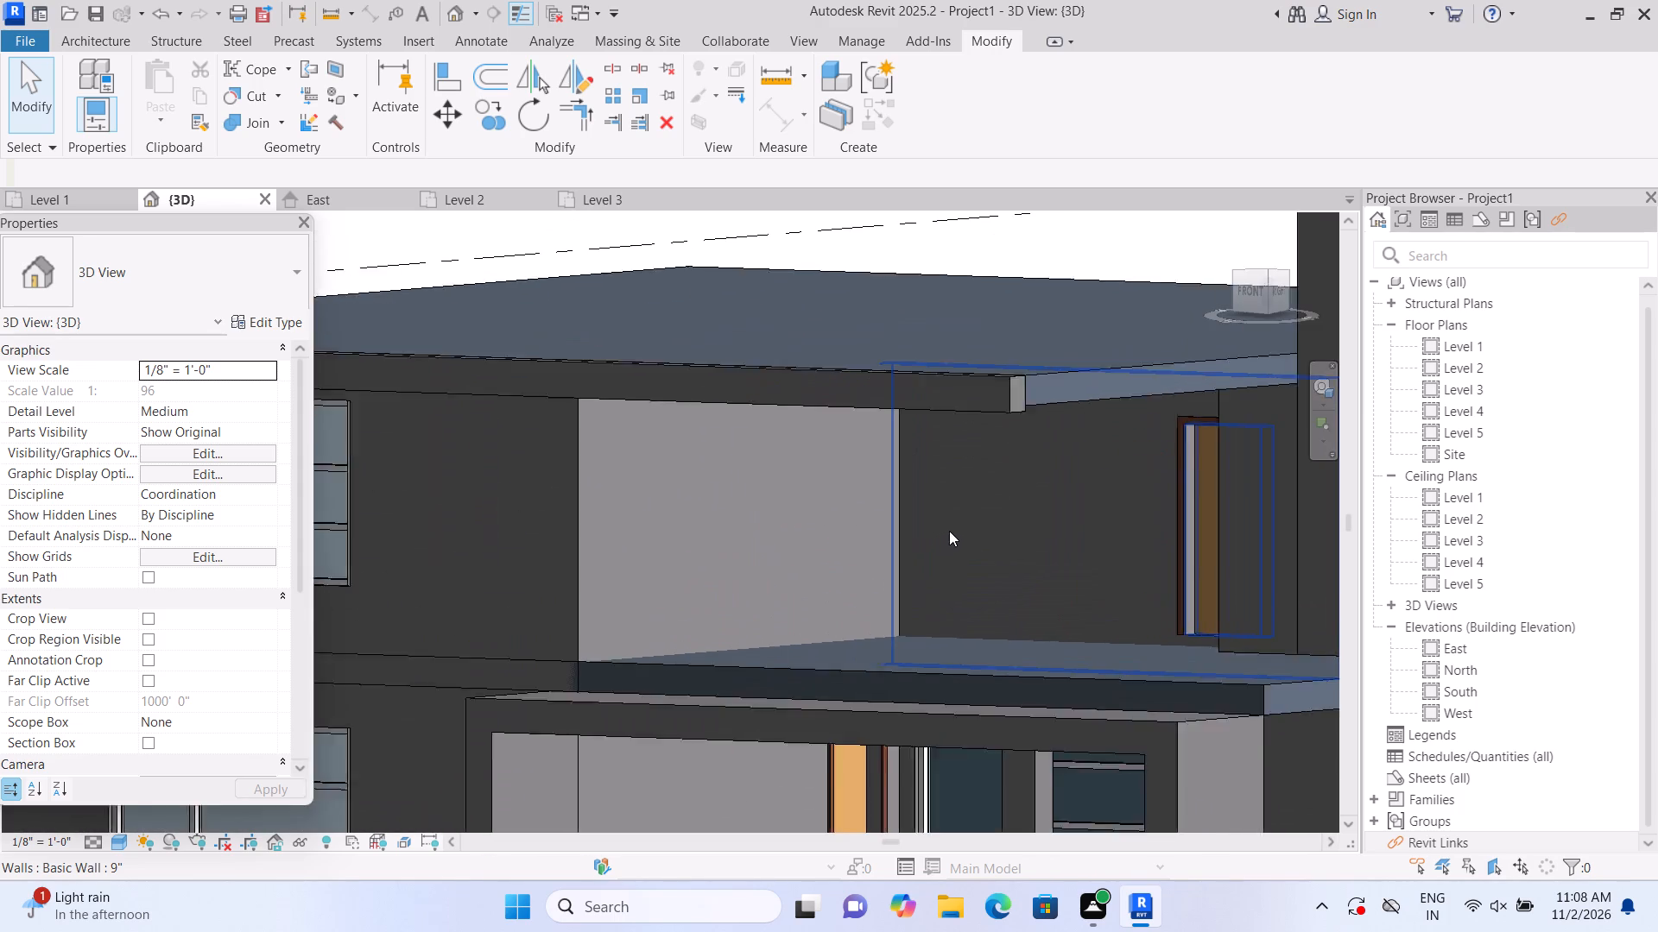
scroll(949, 531, "up", 1)
scroll(949, 531, "down", 3)
Examine the whole front facade straight on in the 3D view, including both storeys' windows and the porch frame.
left_click(1245, 289)
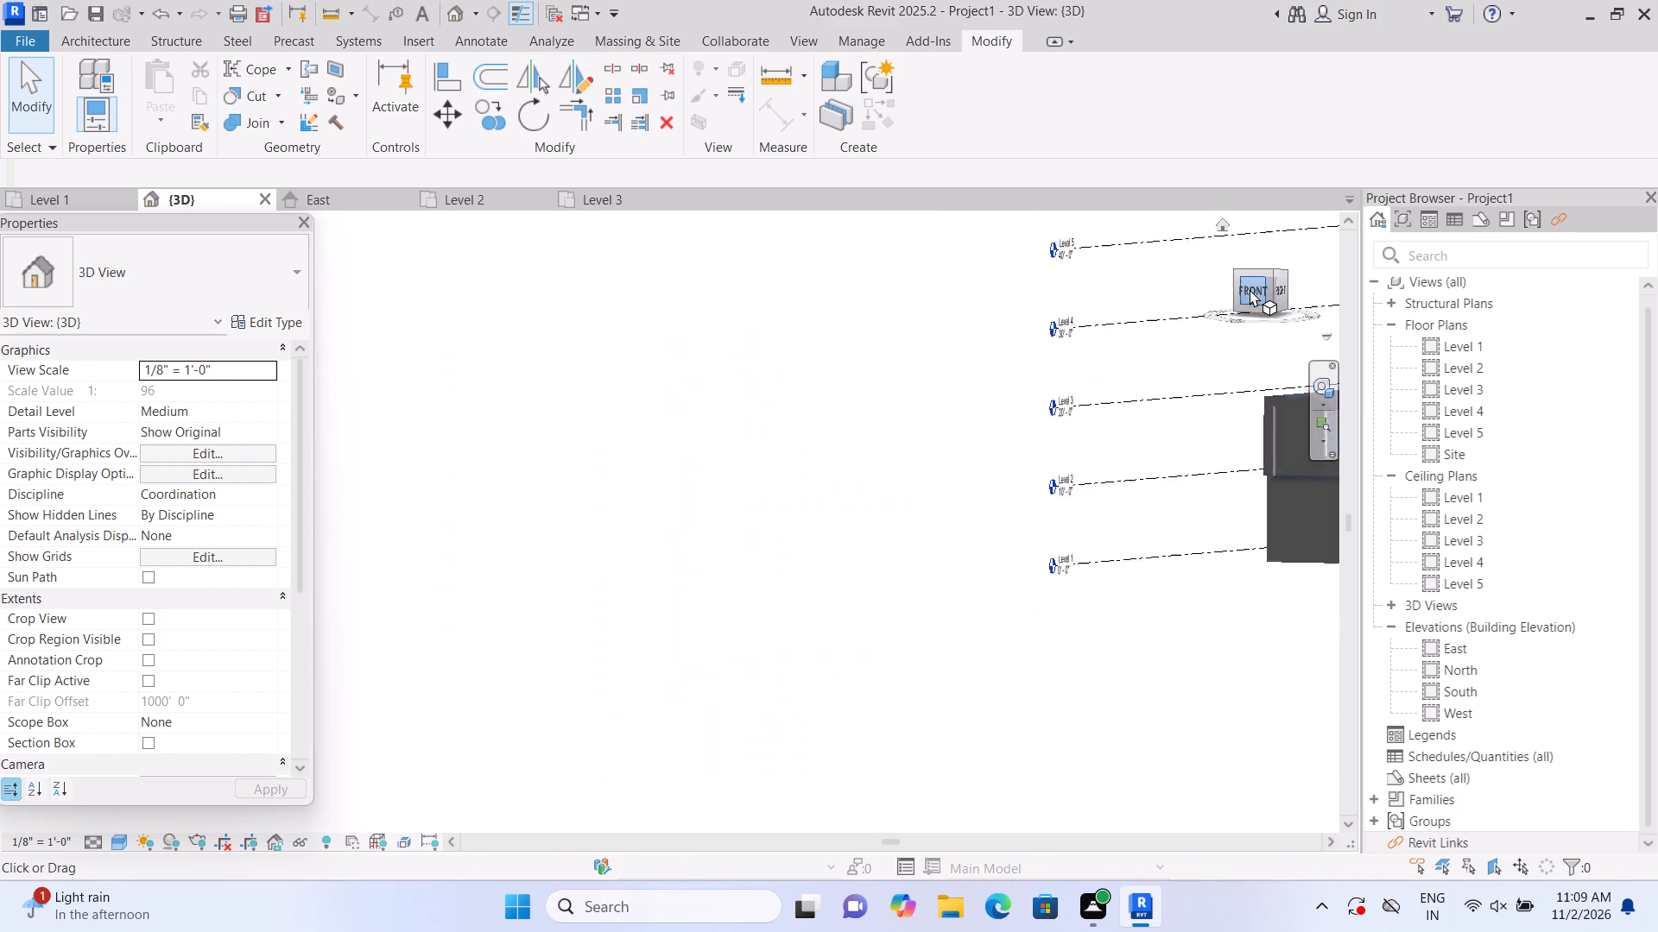
scroll(546, 557, "up", 3)
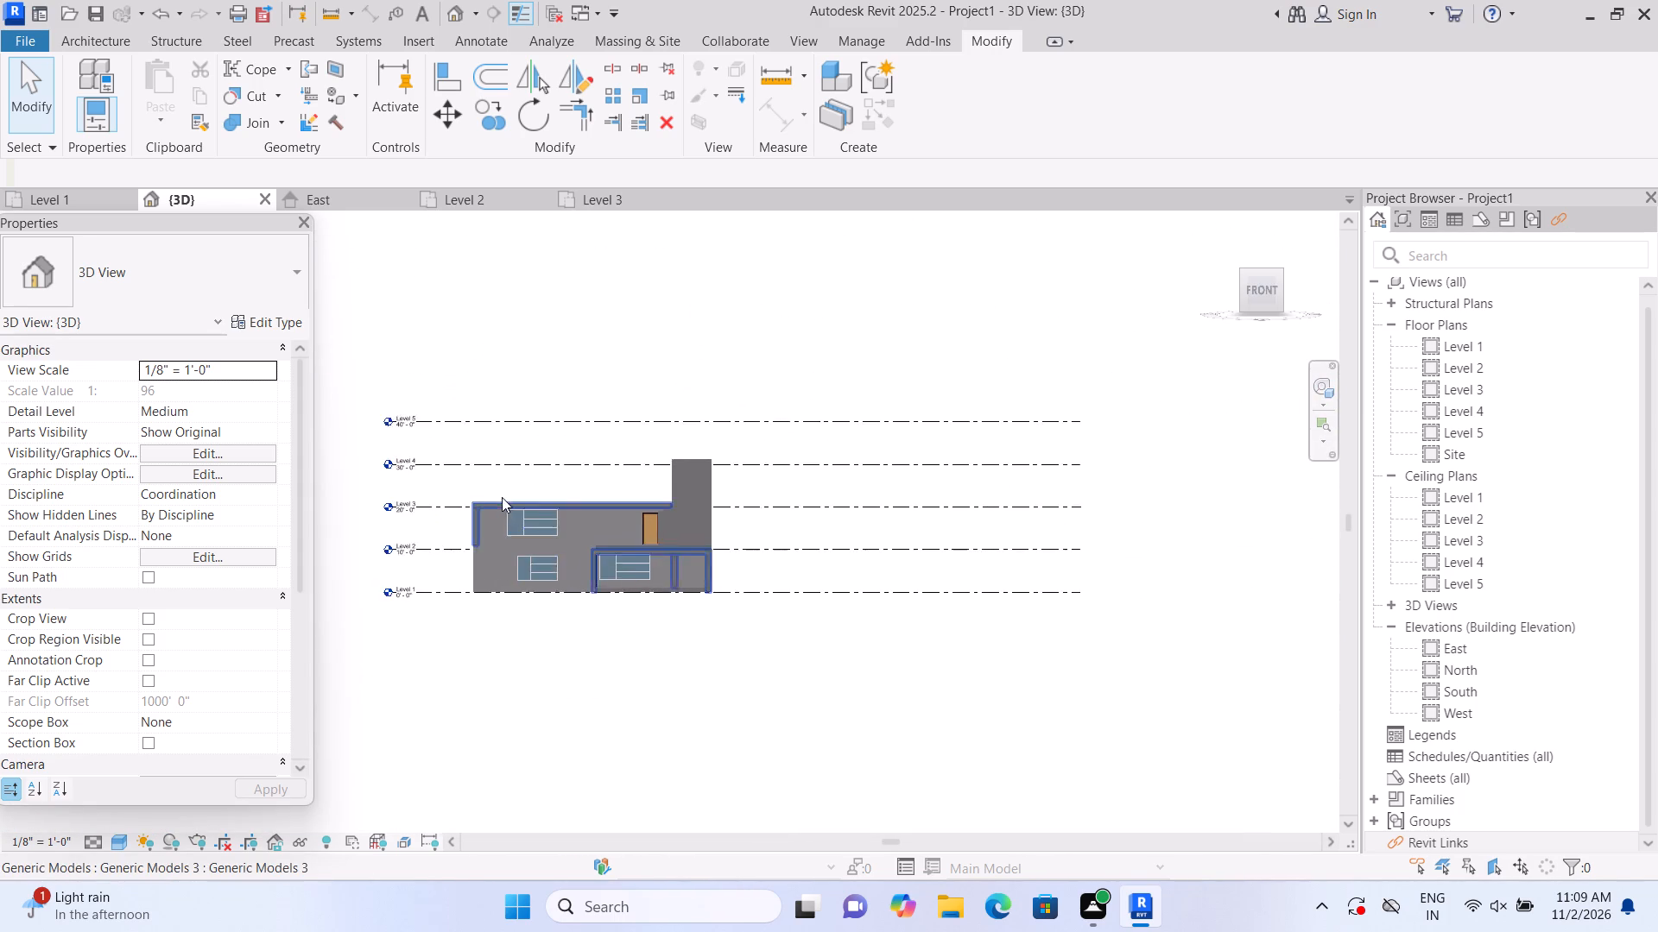
scroll(502, 497, "up", 2)
middle_click_drag(427, 563, 569, 590)
scroll(579, 606, "up", 2)
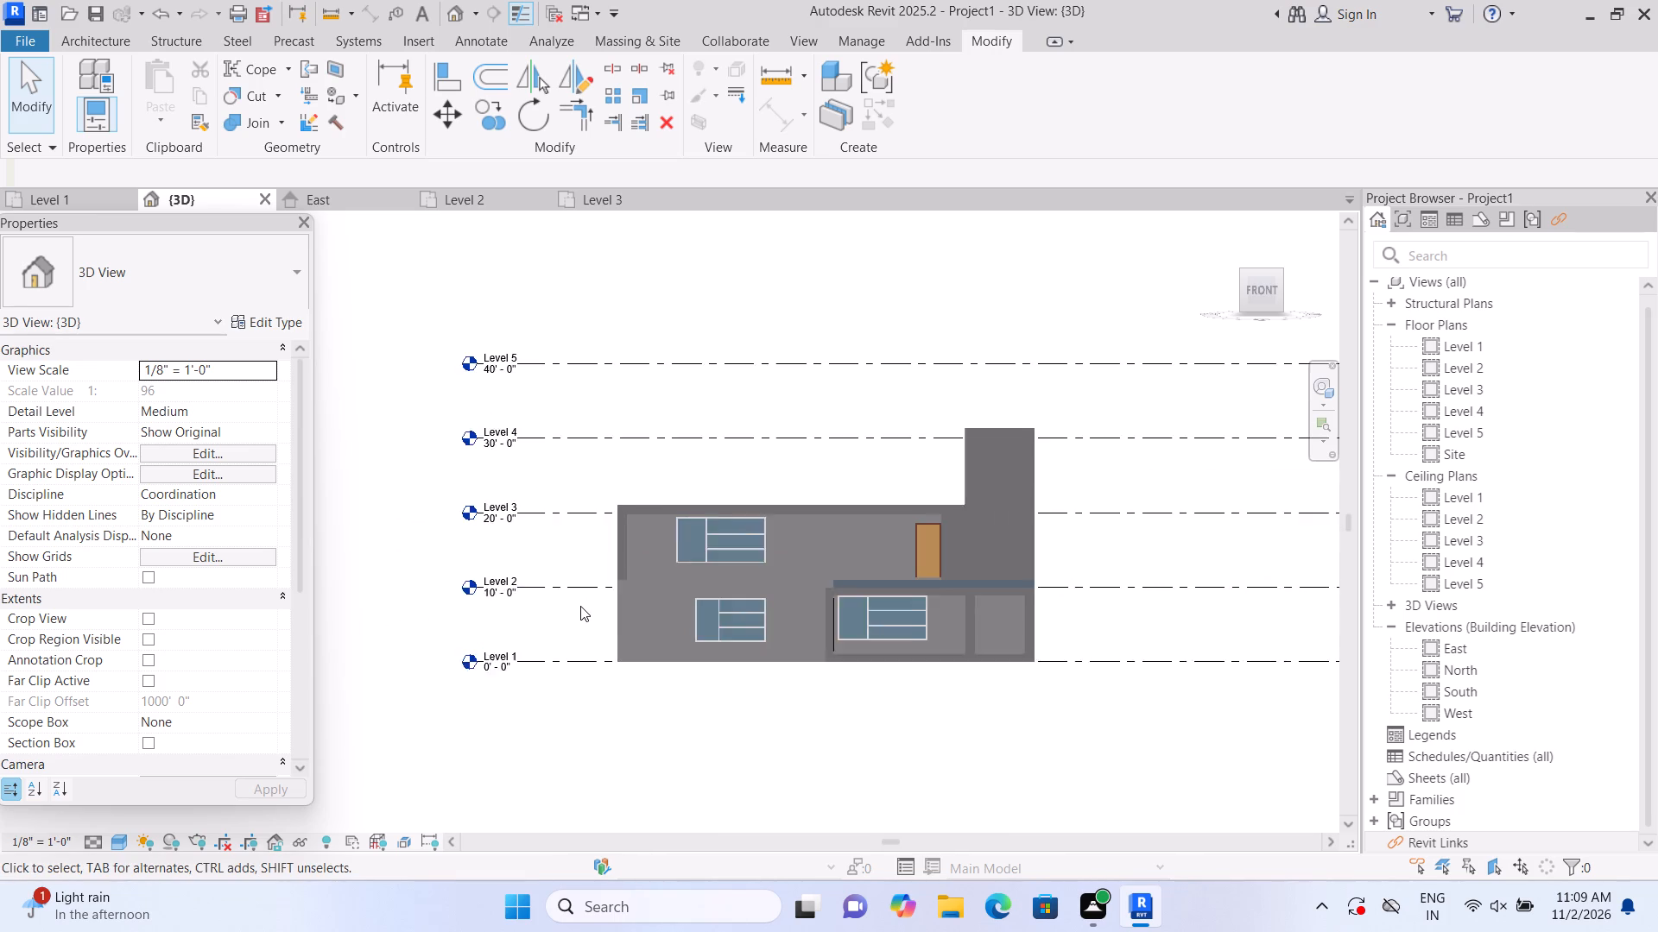
scroll(580, 606, "up", 2)
middle_click_drag(579, 606, 509, 608)
scroll(639, 615, "up", 2)
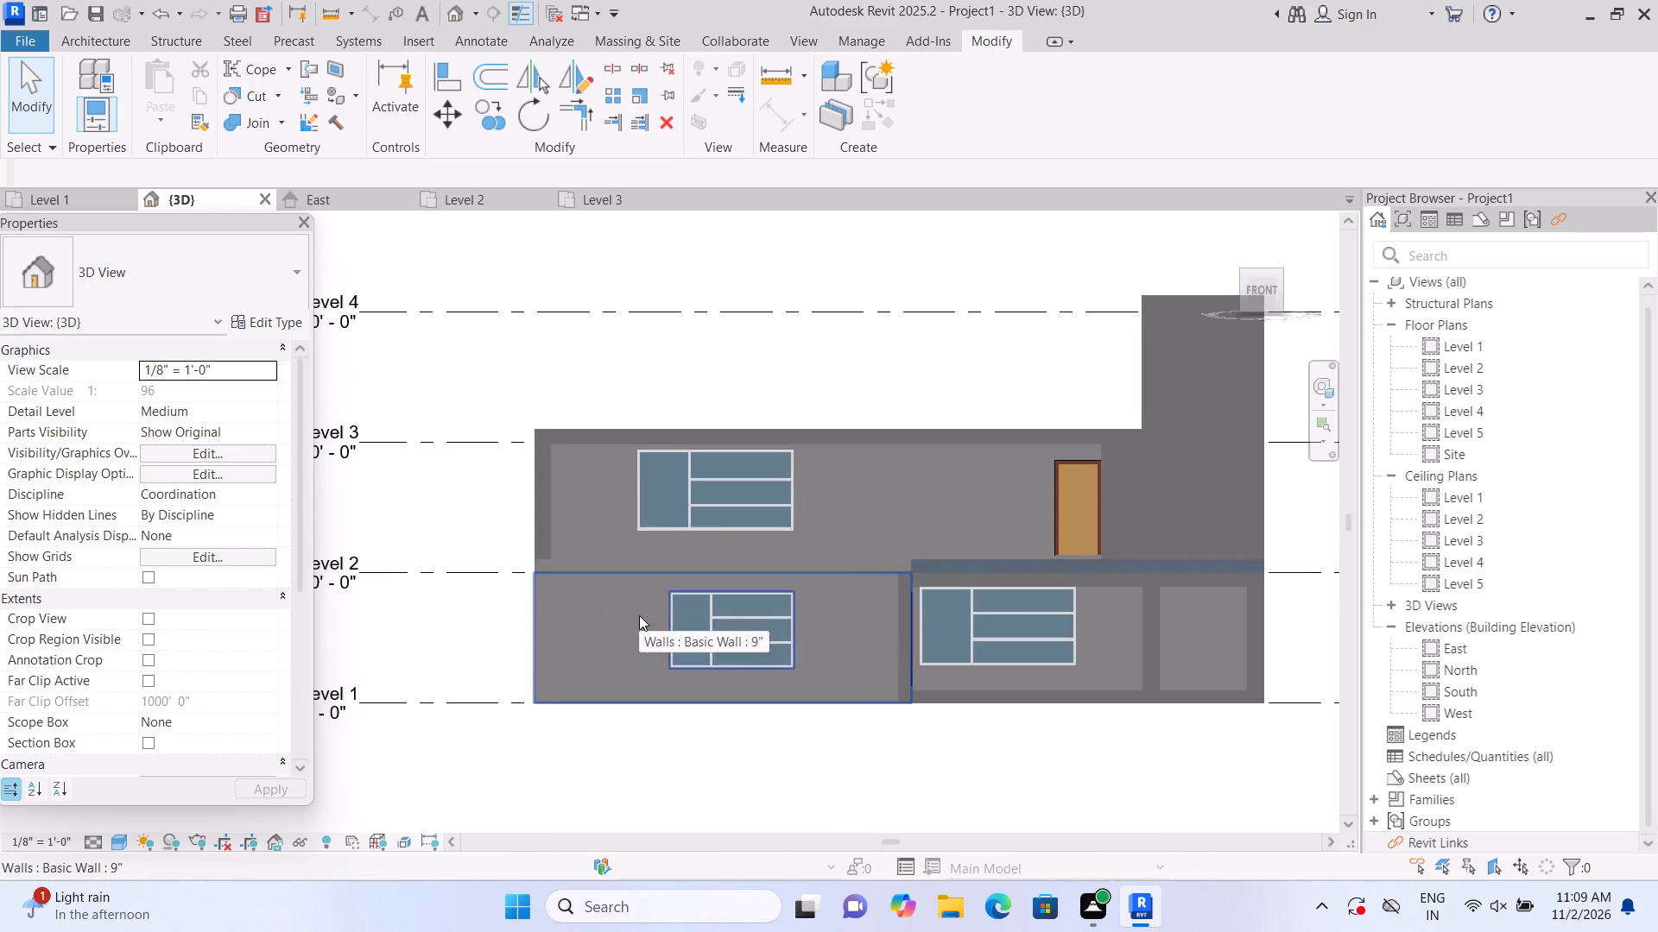
middle_click_drag(639, 615, 591, 638)
scroll(591, 638, "up", 1)
scroll(588, 638, "down", 1)
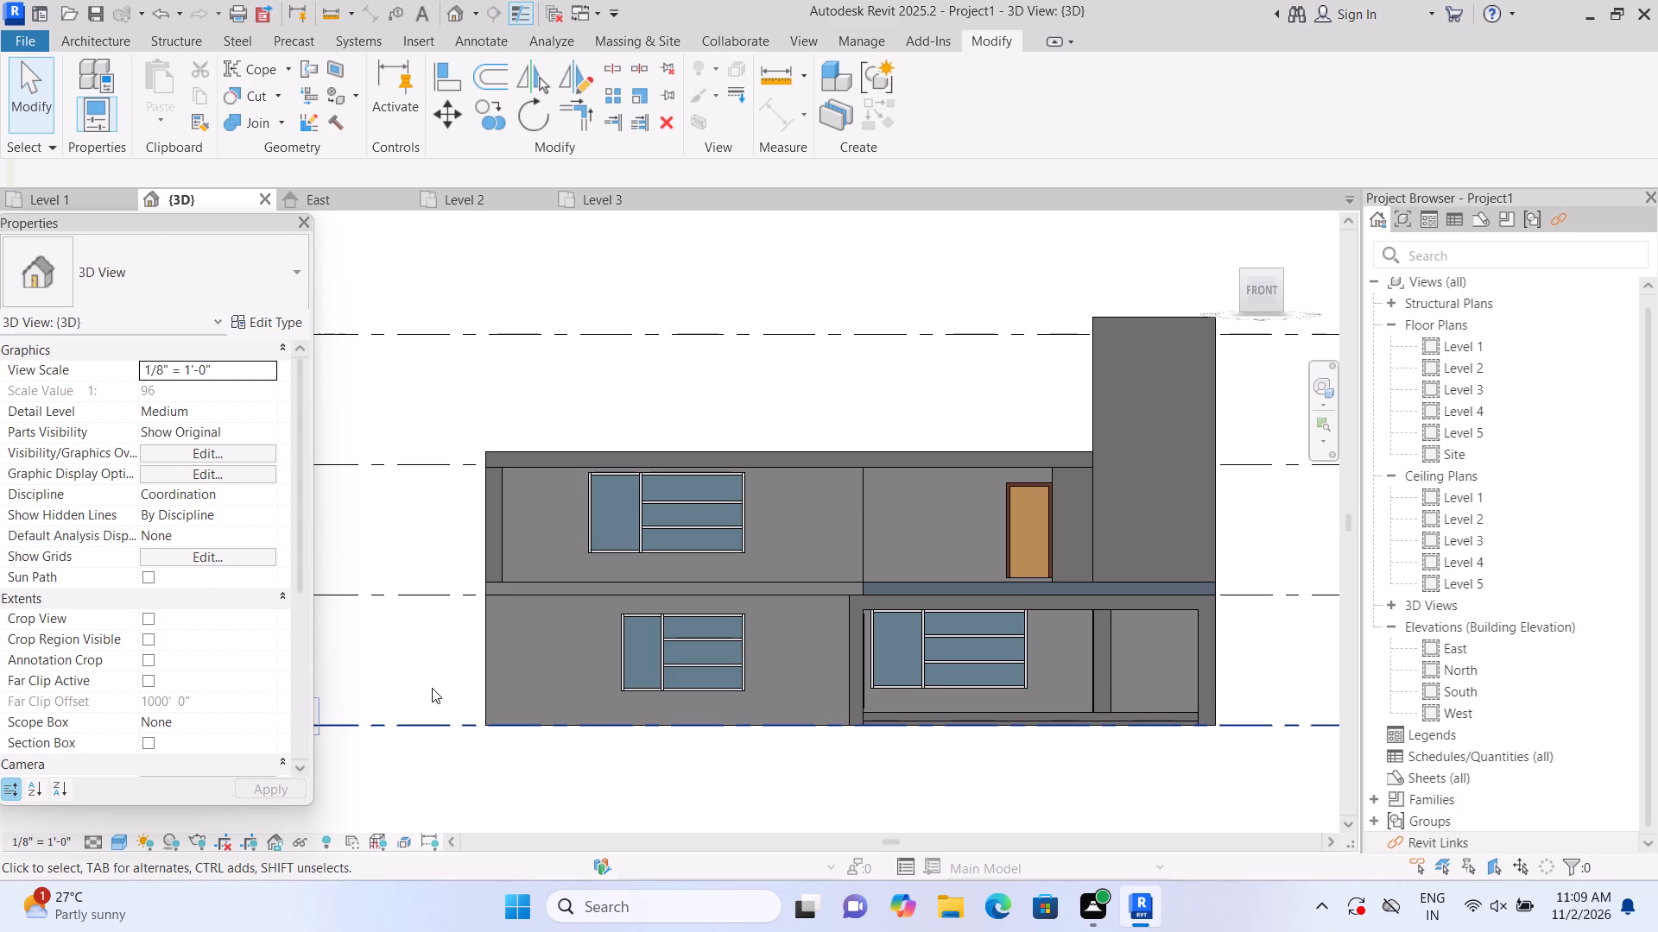
Inspect the upper-floor door, the roof's top band and the adjoining tower wall from the front.
scroll(529, 741, "up", 2)
middle_click_drag(727, 705, 604, 773)
scroll(604, 773, "down", 1)
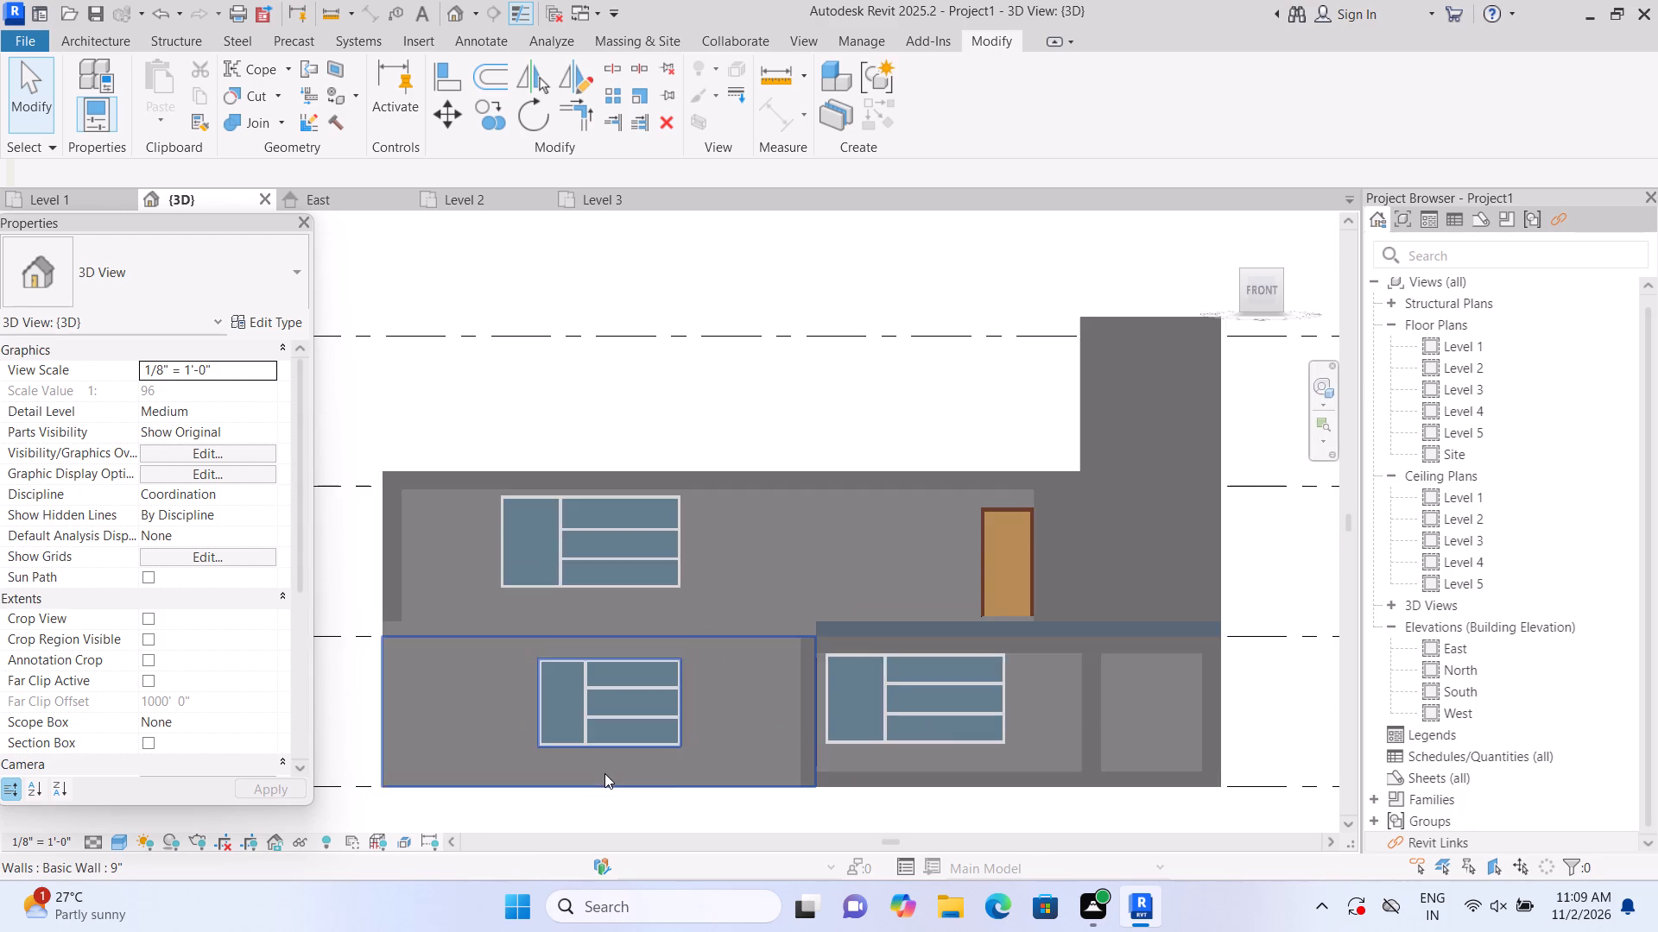
middle_click_drag(1002, 609, 908, 599)
scroll(967, 581, "up", 1)
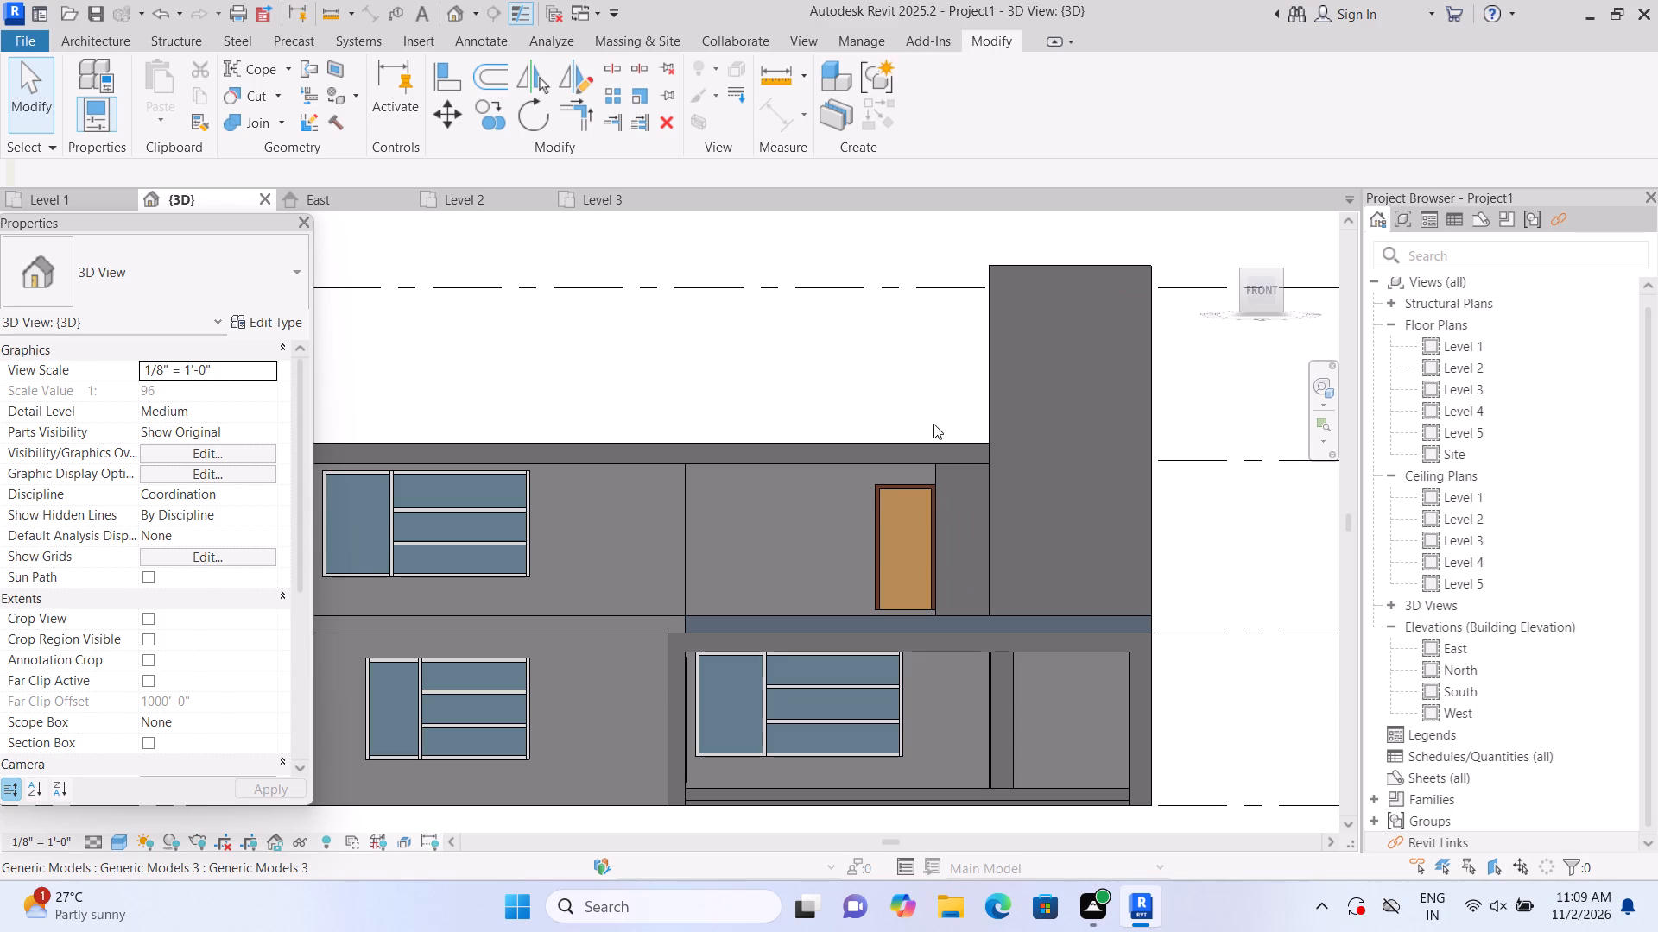
scroll(934, 425, "up", 1)
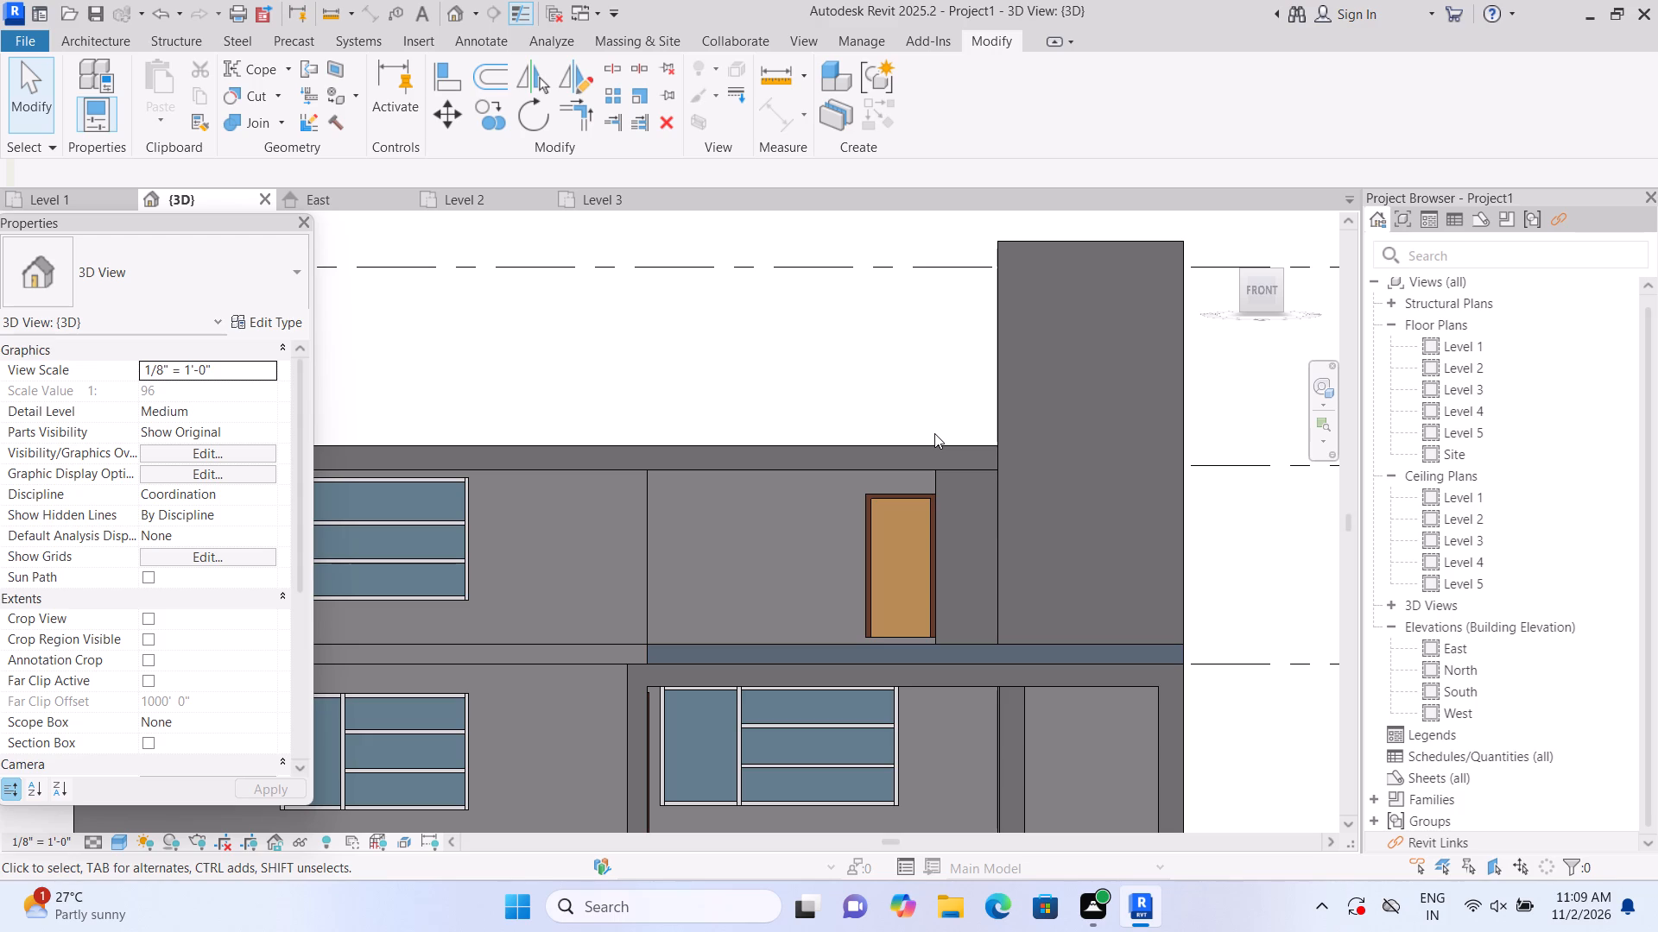
middle_click_drag(938, 389, 1003, 396)
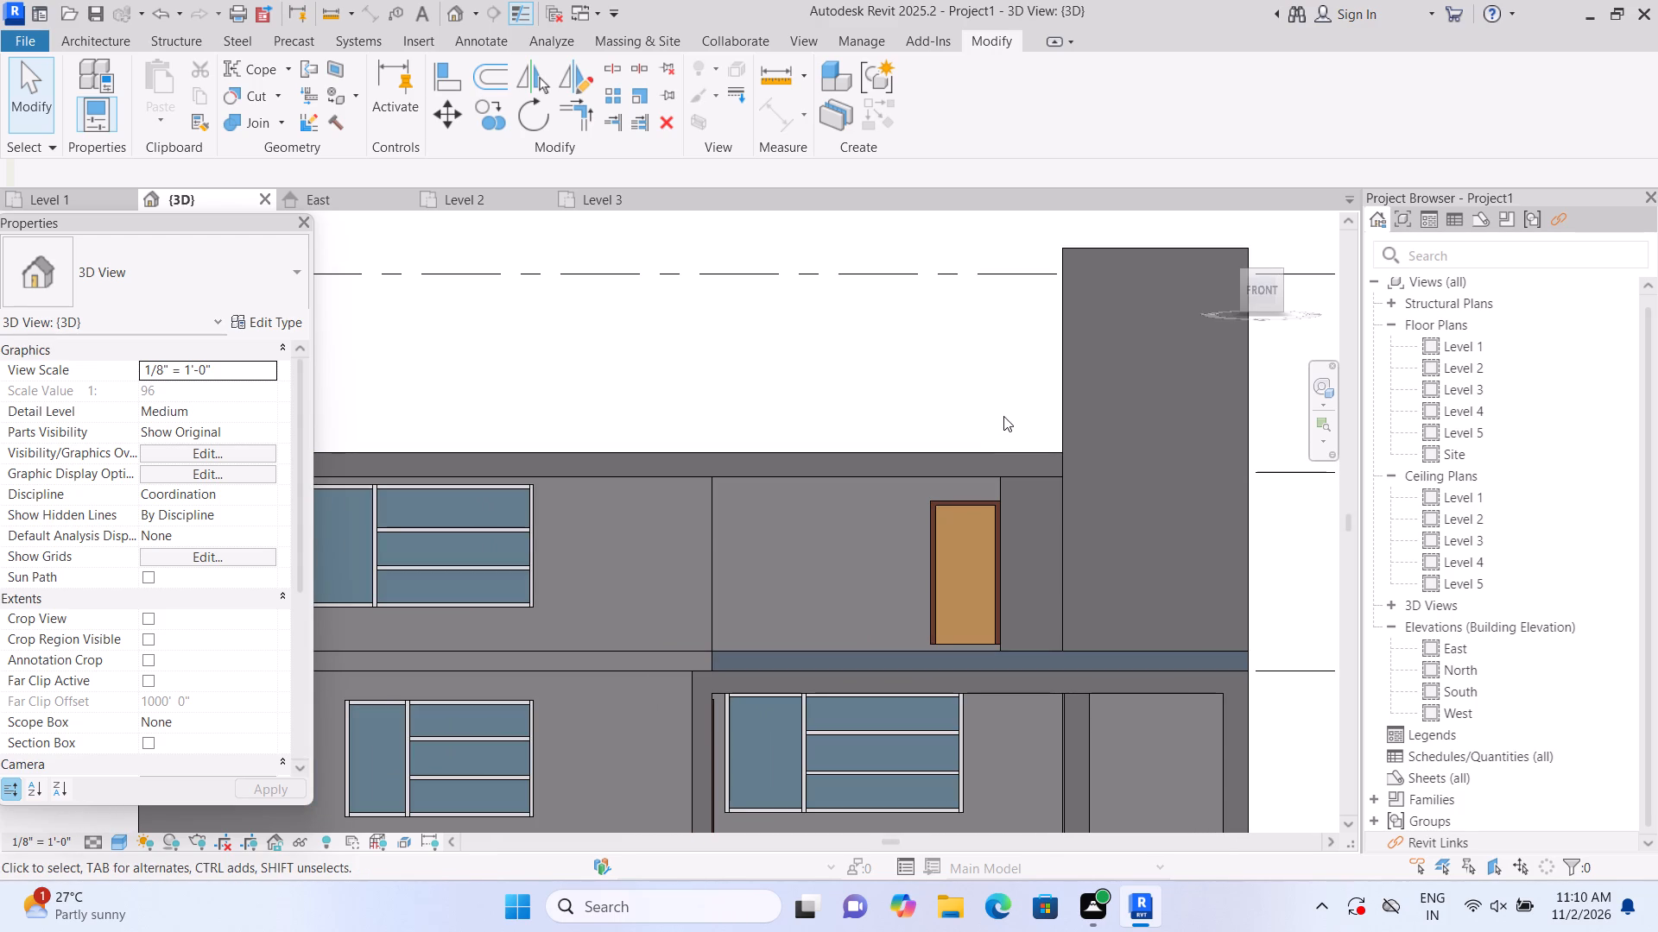
scroll(1001, 416, "down", 2)
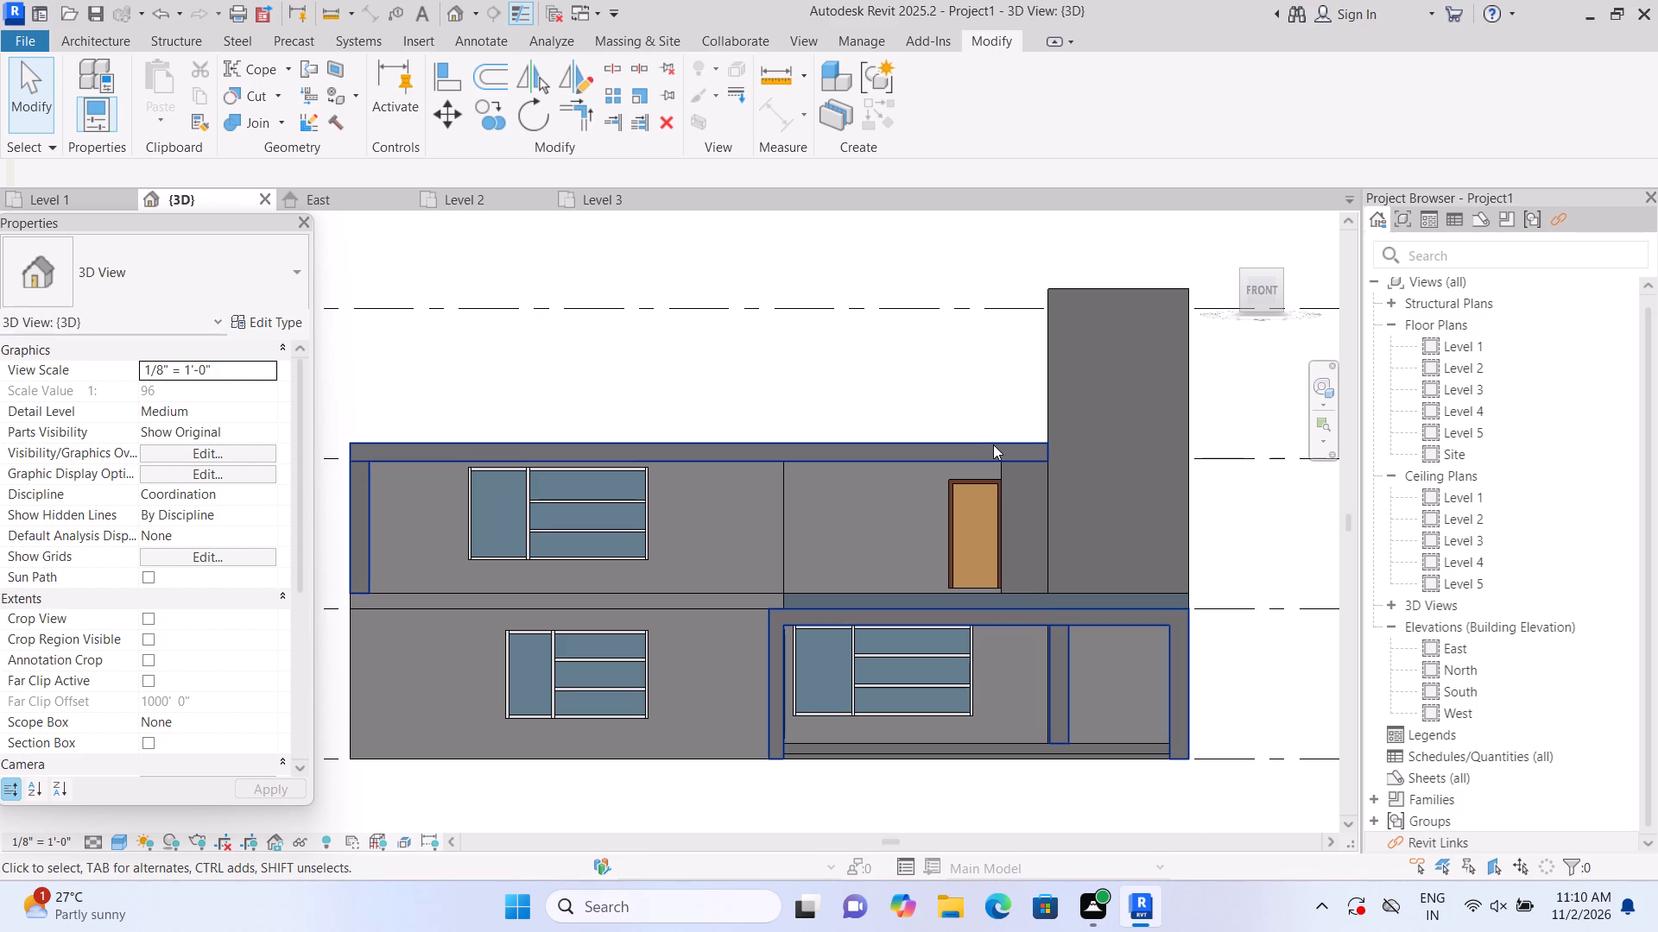
middle_click_drag(827, 430, 865, 366)
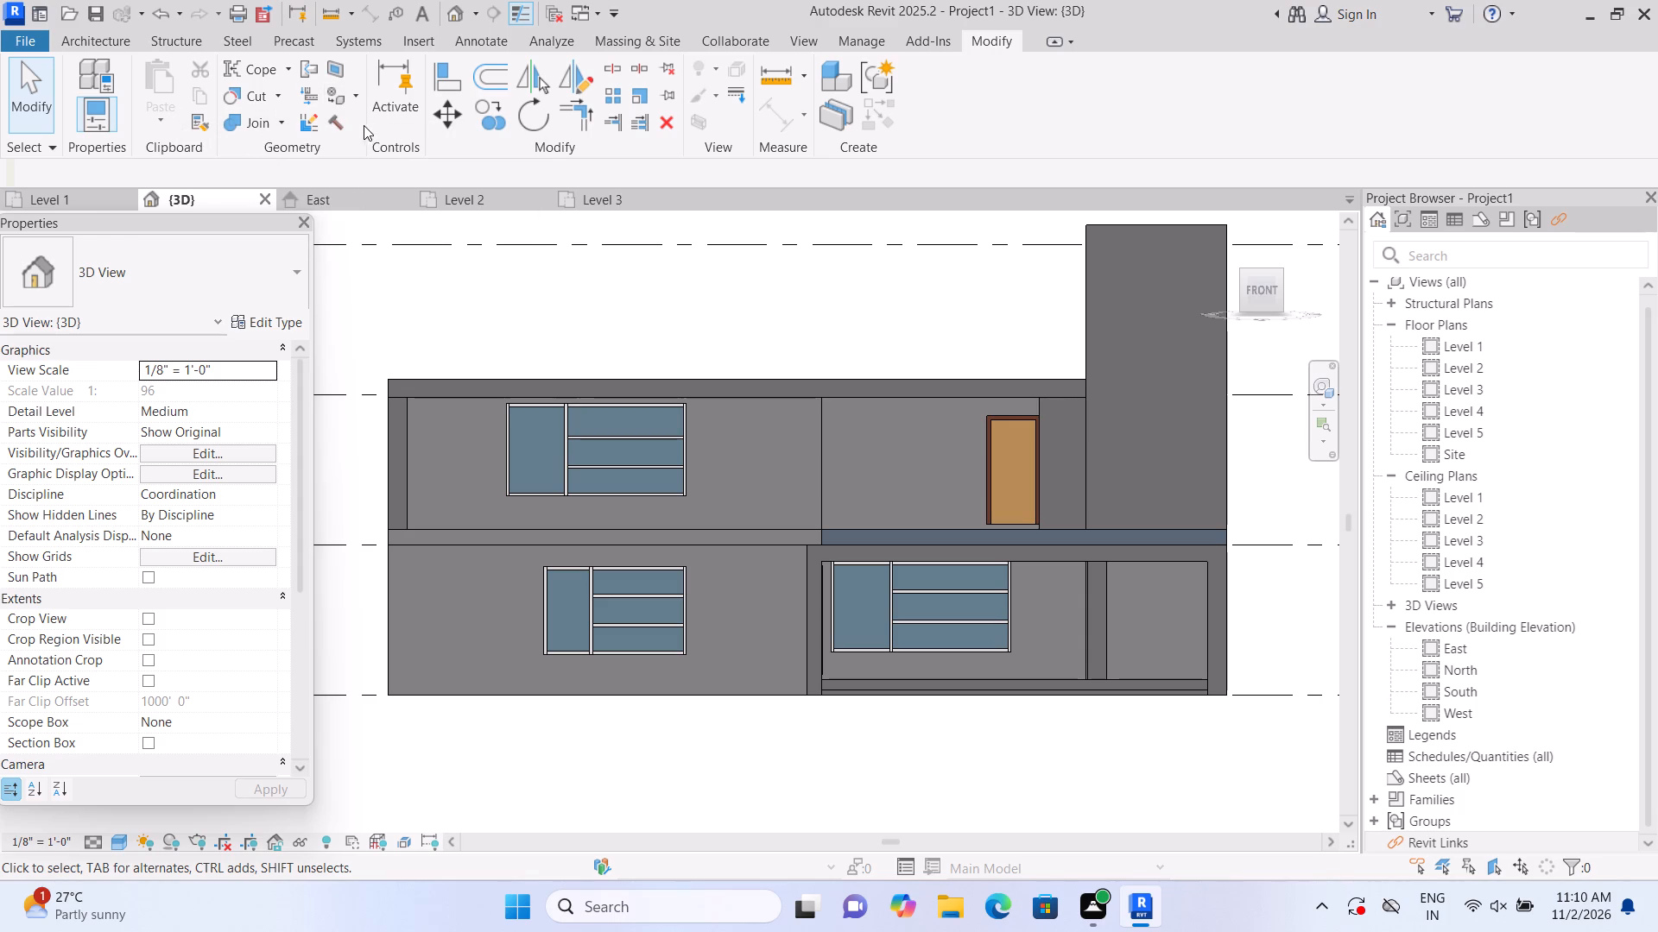
Create a new in-place component in the Generic Models category, keeping the default name and skipping the project save.
left_click(96, 43)
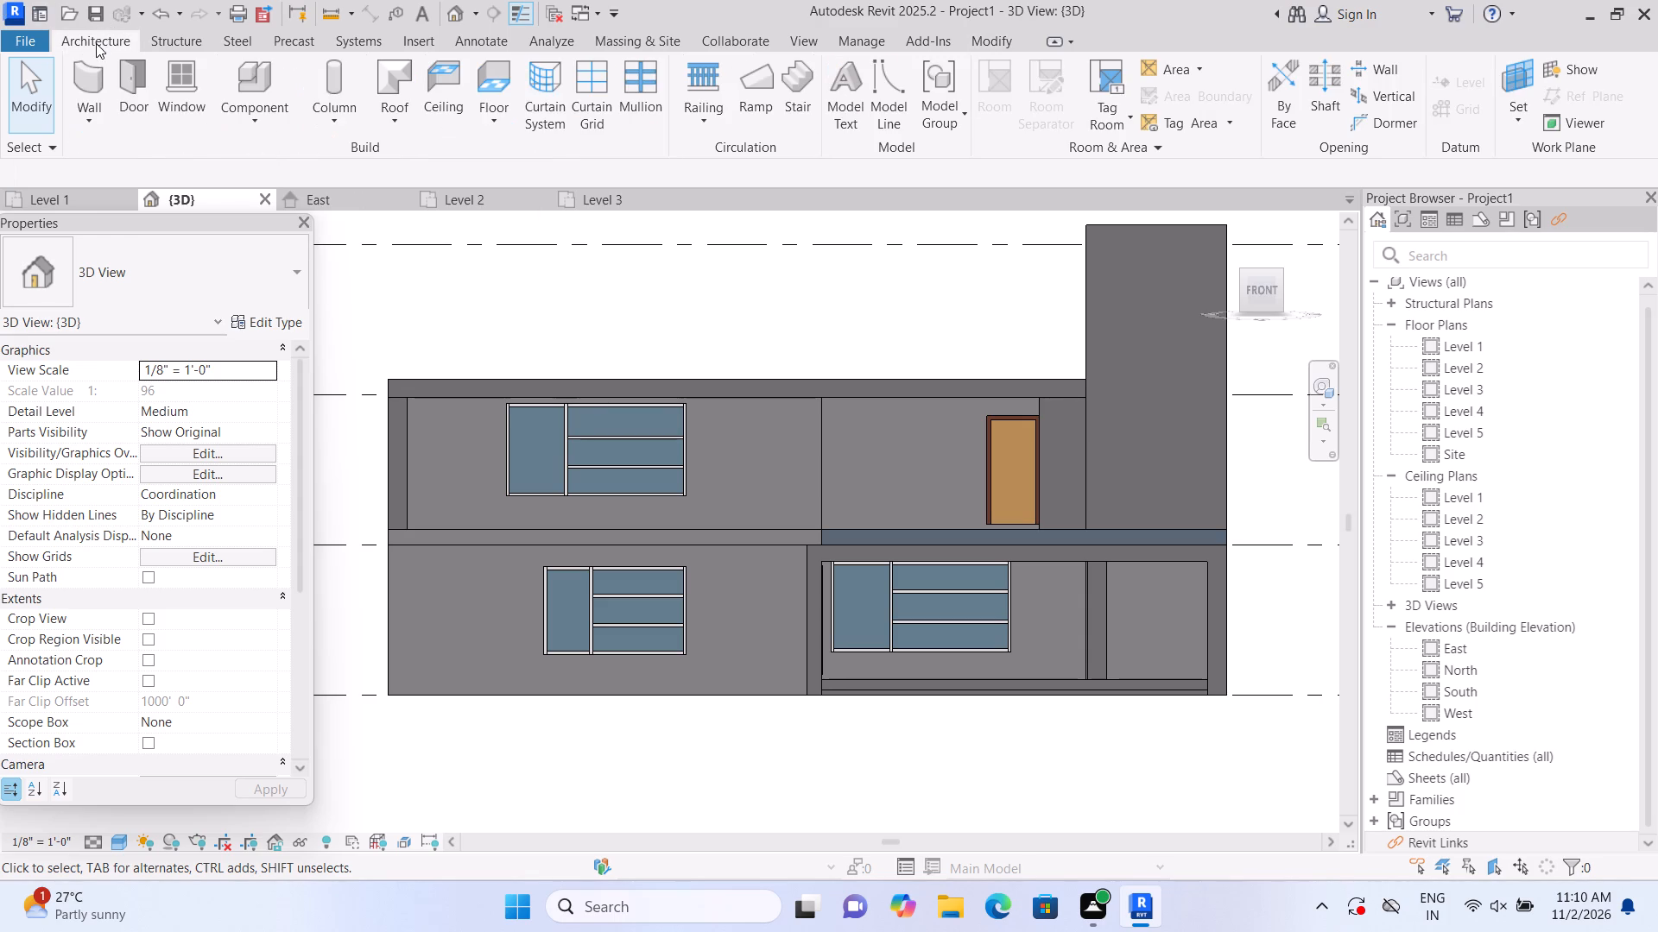
left_click(256, 127)
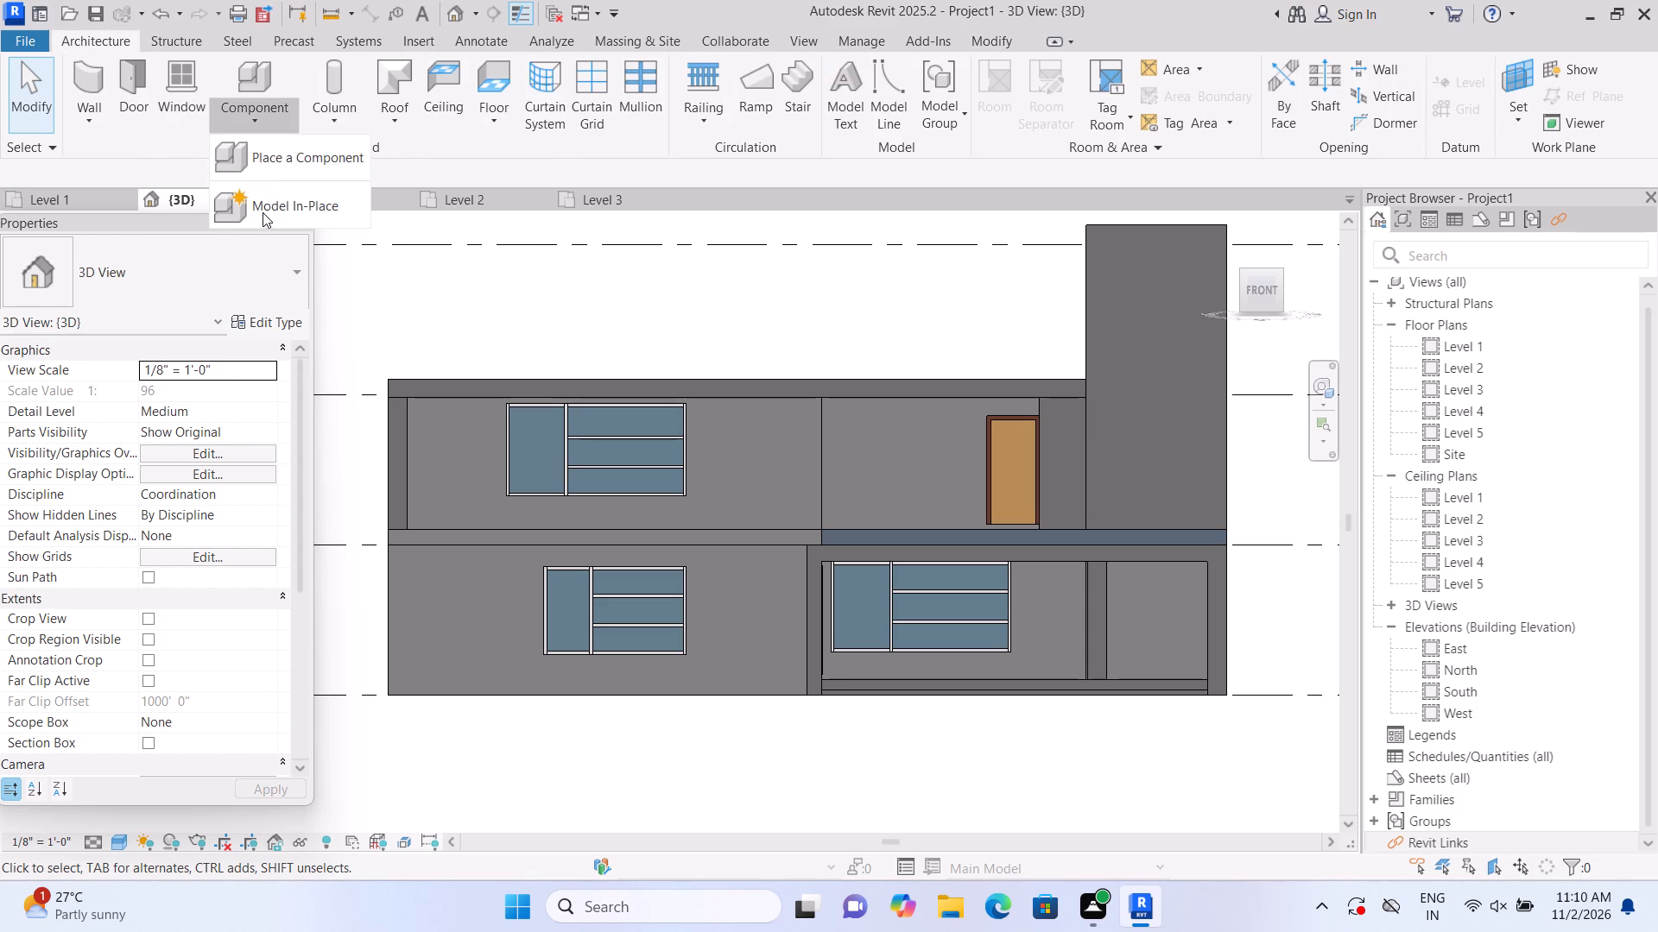
double_click(263, 212)
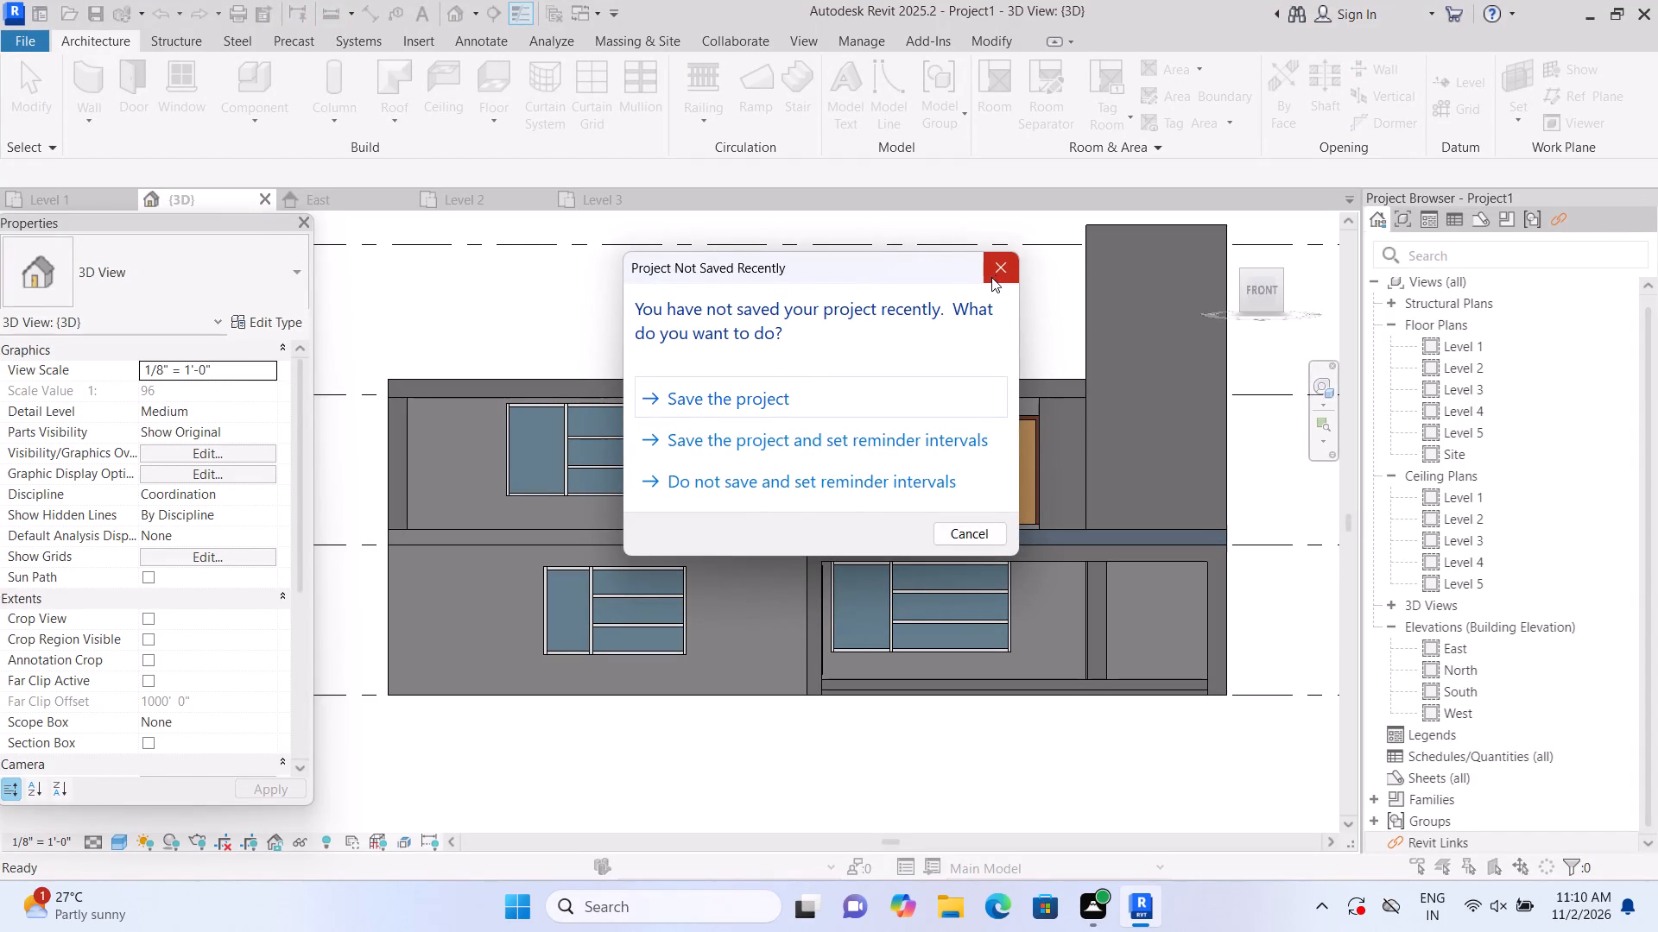
left_click(996, 274)
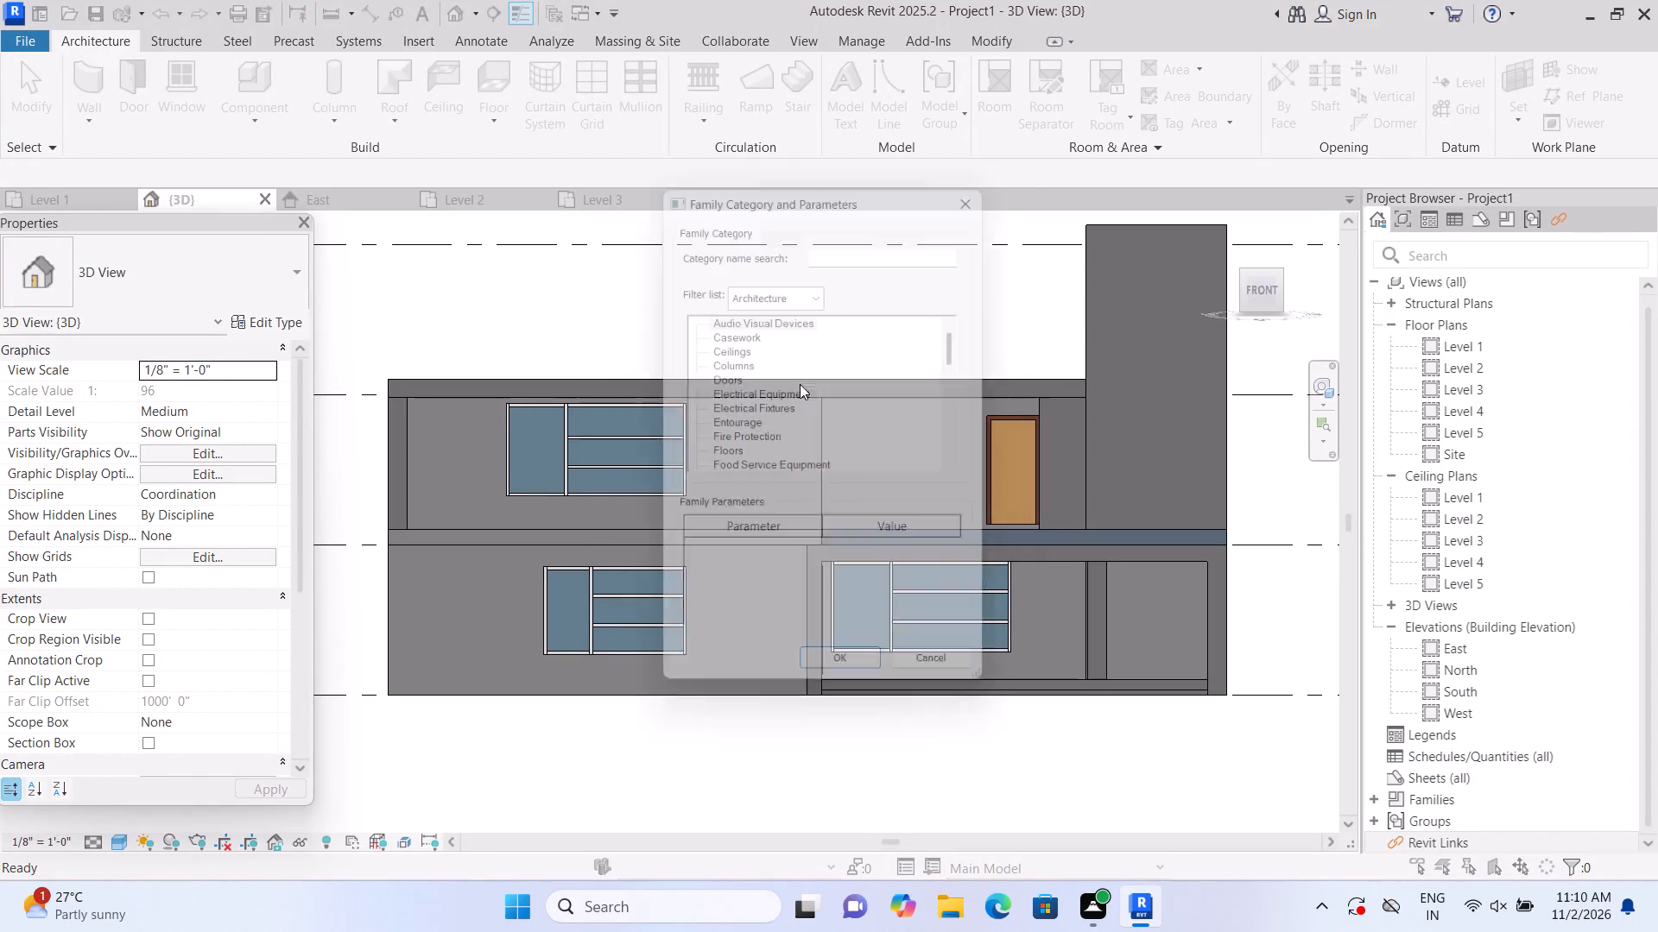
scroll(789, 444, "down", 5)
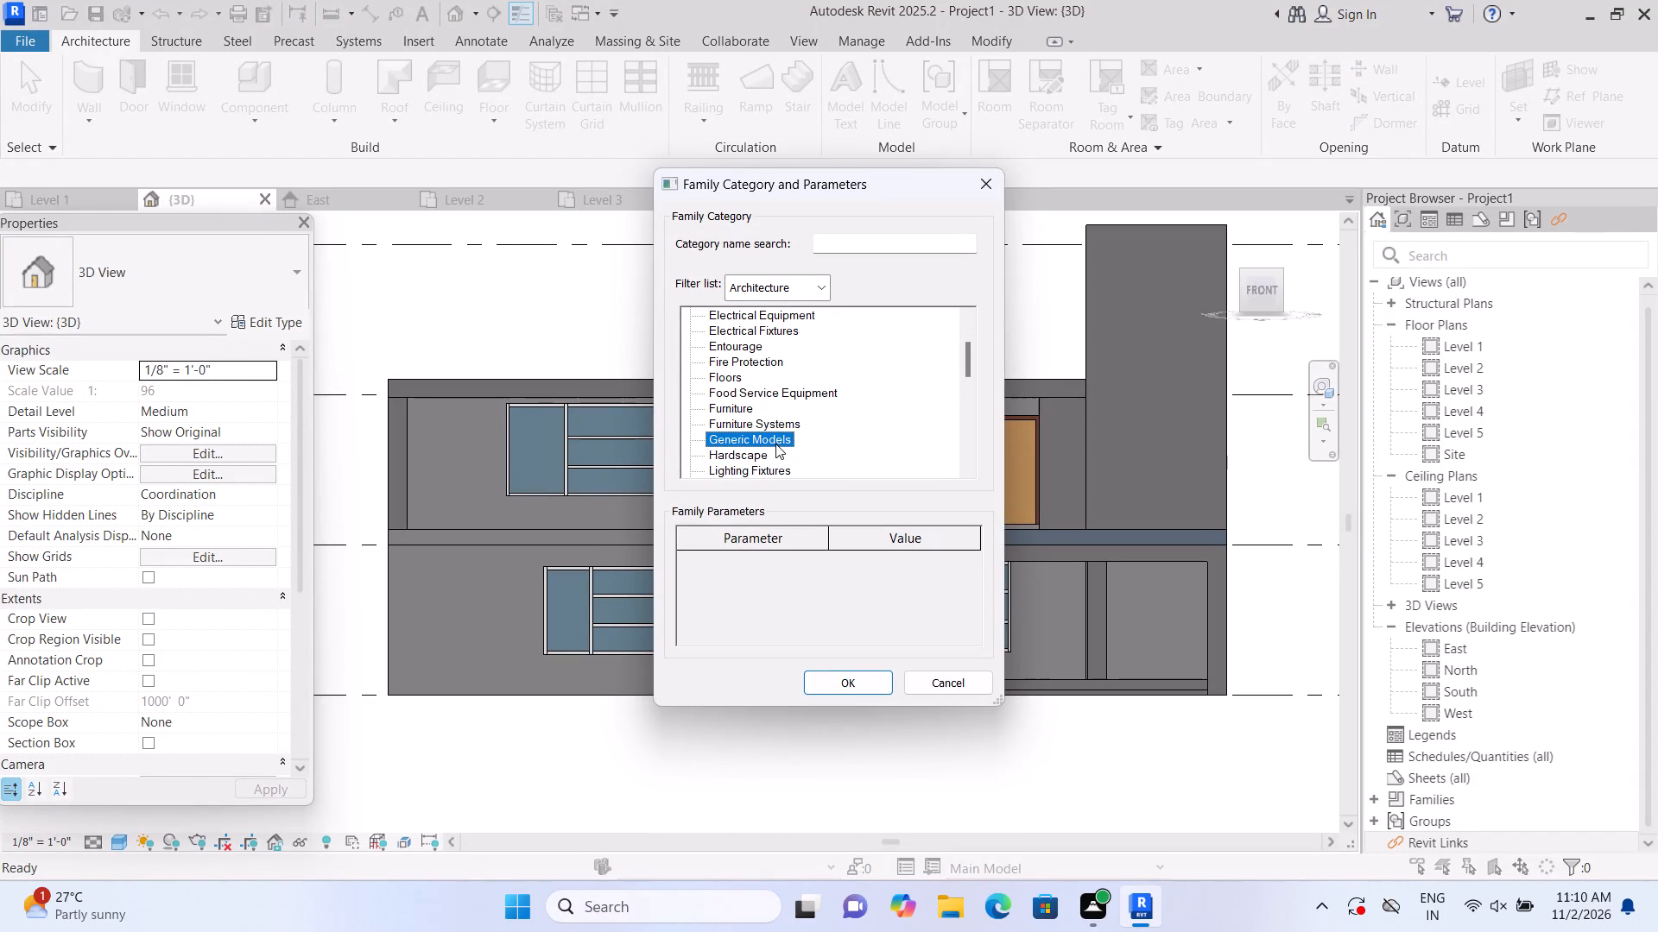
left_click(775, 444)
left_click(851, 684)
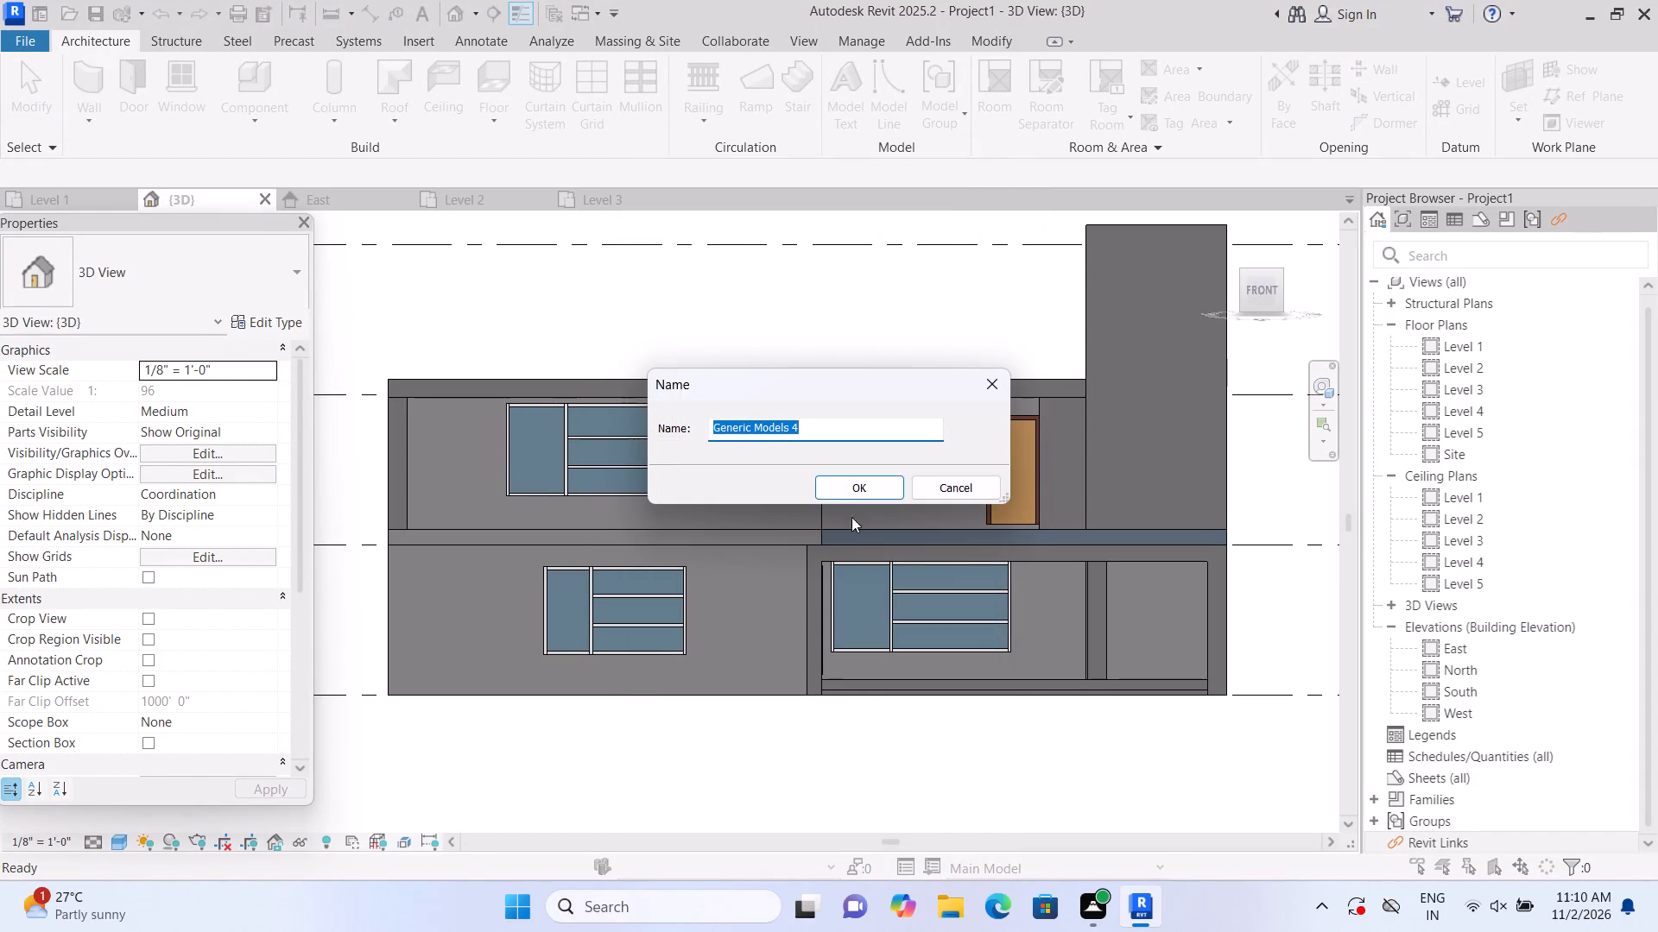
left_click(853, 484)
Start an extrusion and set its work plane to the front face of the lower Generic - 12" roof.
scroll(853, 484, "down", 1)
middle_click_drag(856, 484, 927, 530)
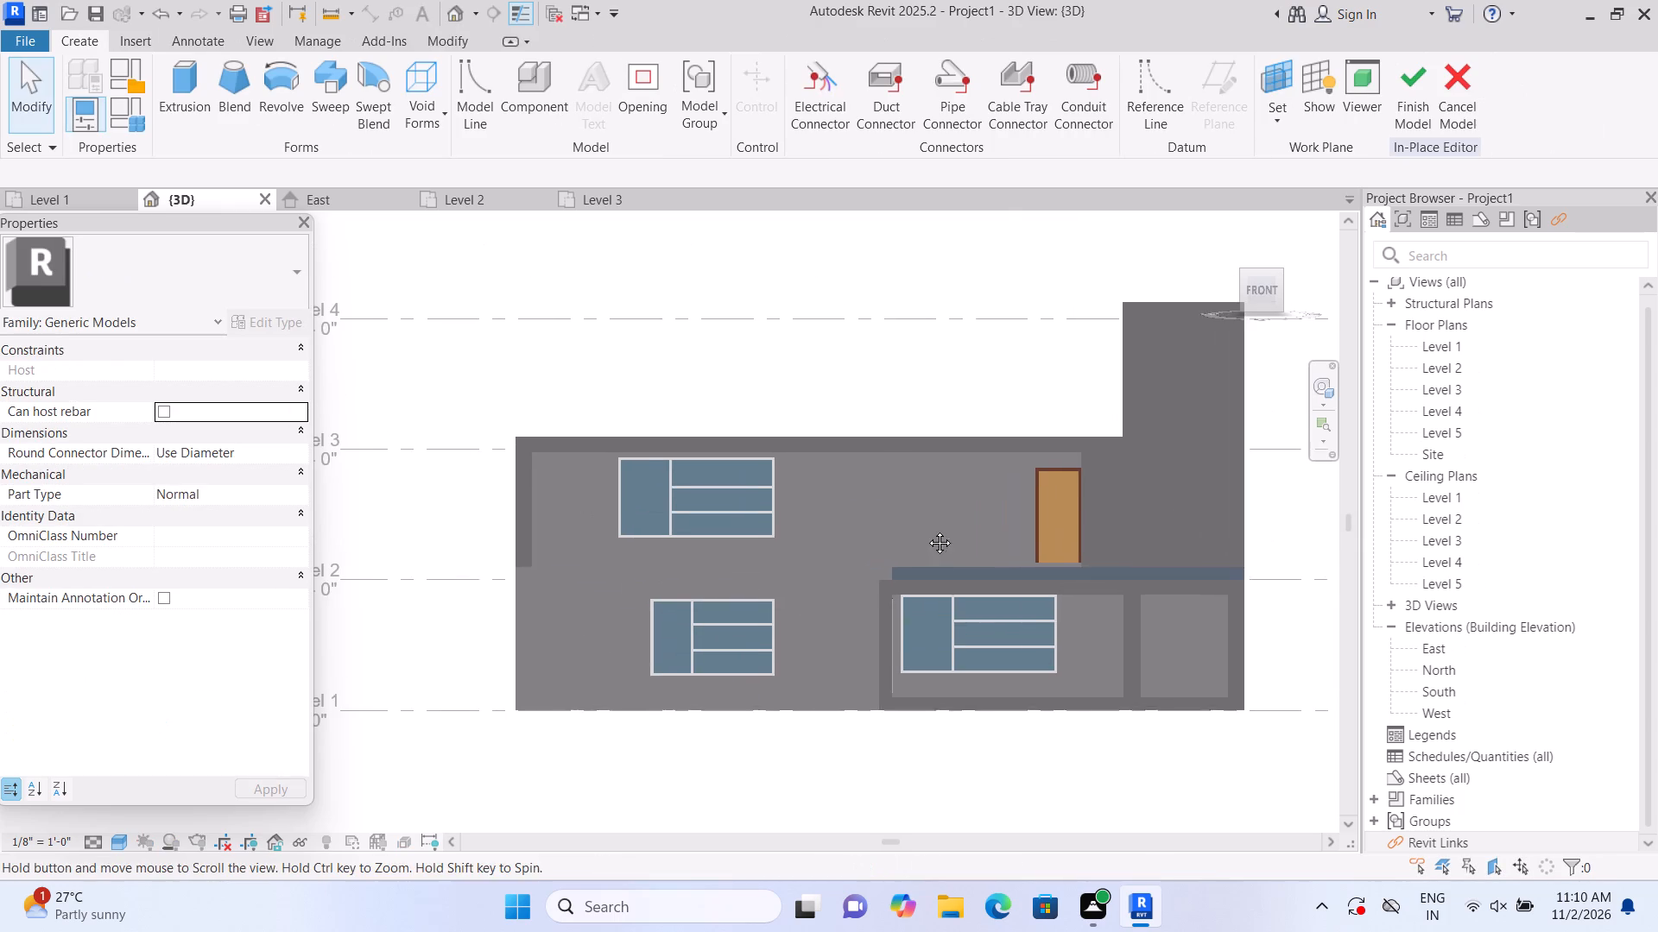
middle_click_drag(927, 530, 927, 531)
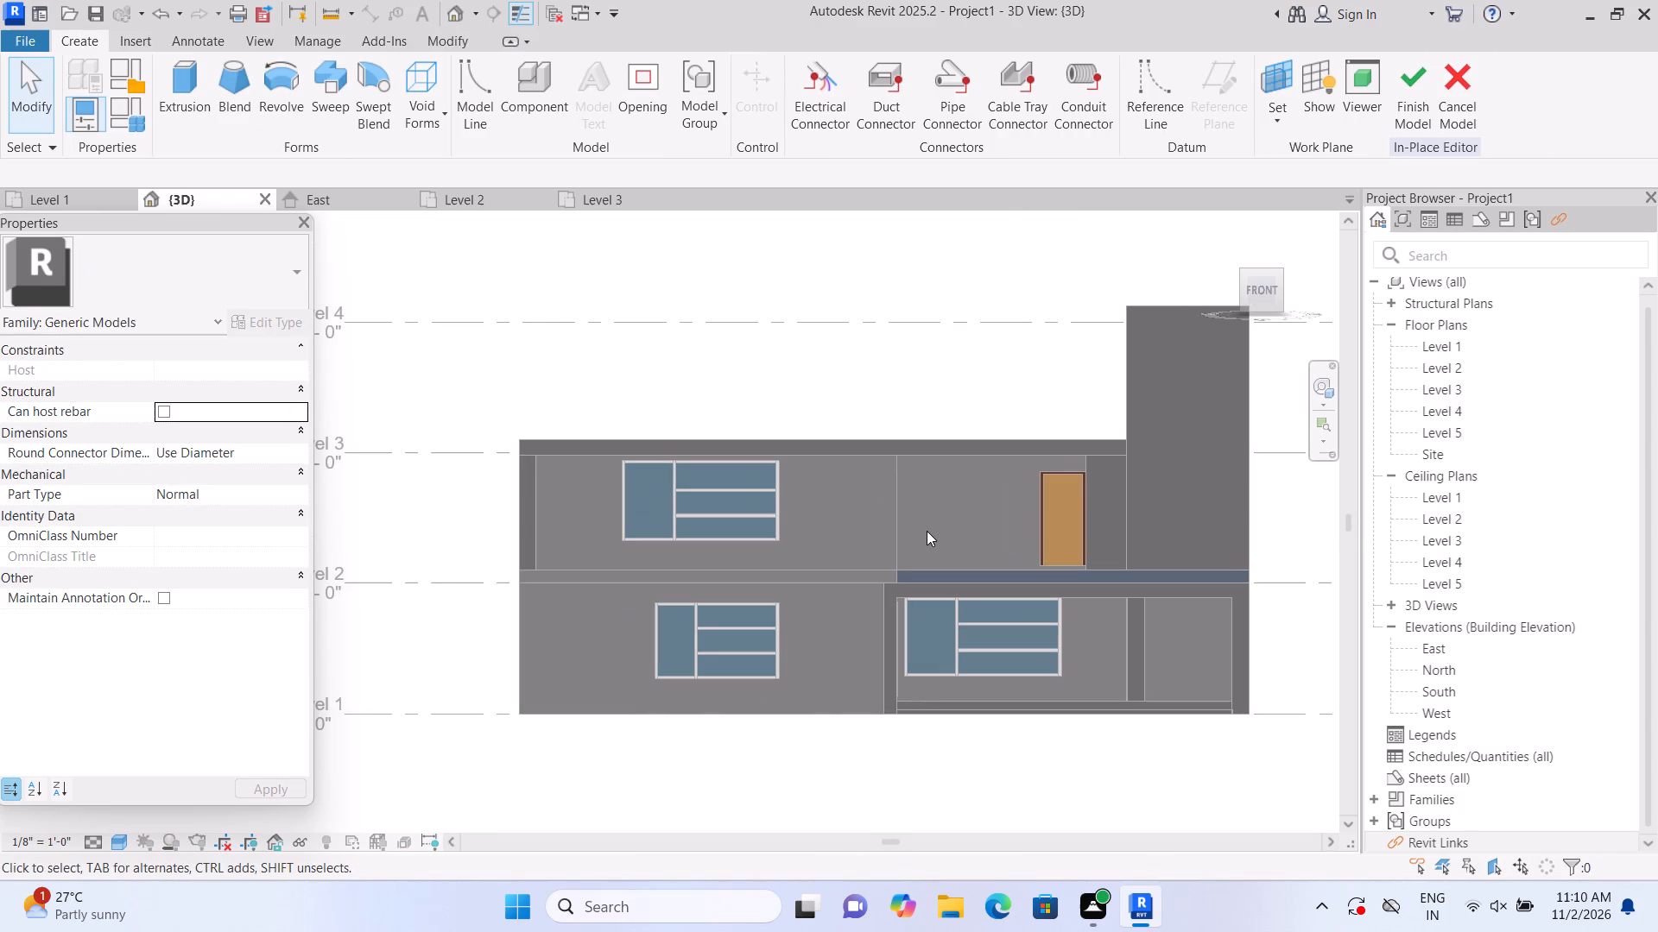
left_click(198, 61)
left_click(1109, 127)
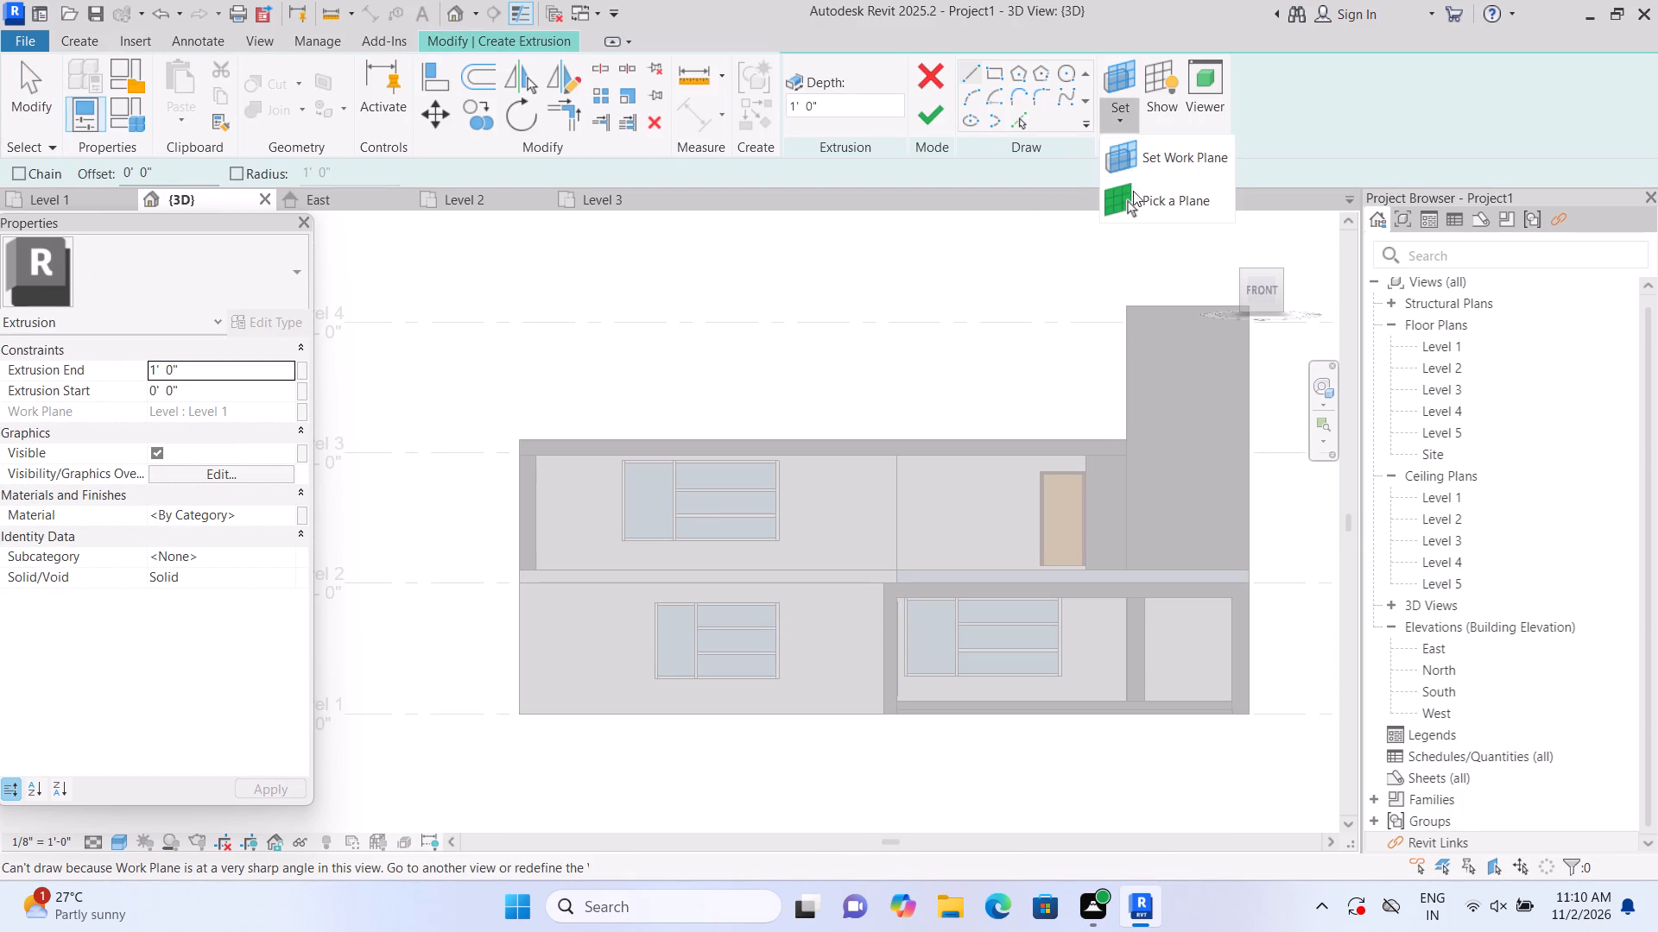
left_click(1134, 197)
scroll(649, 591, "up", 3)
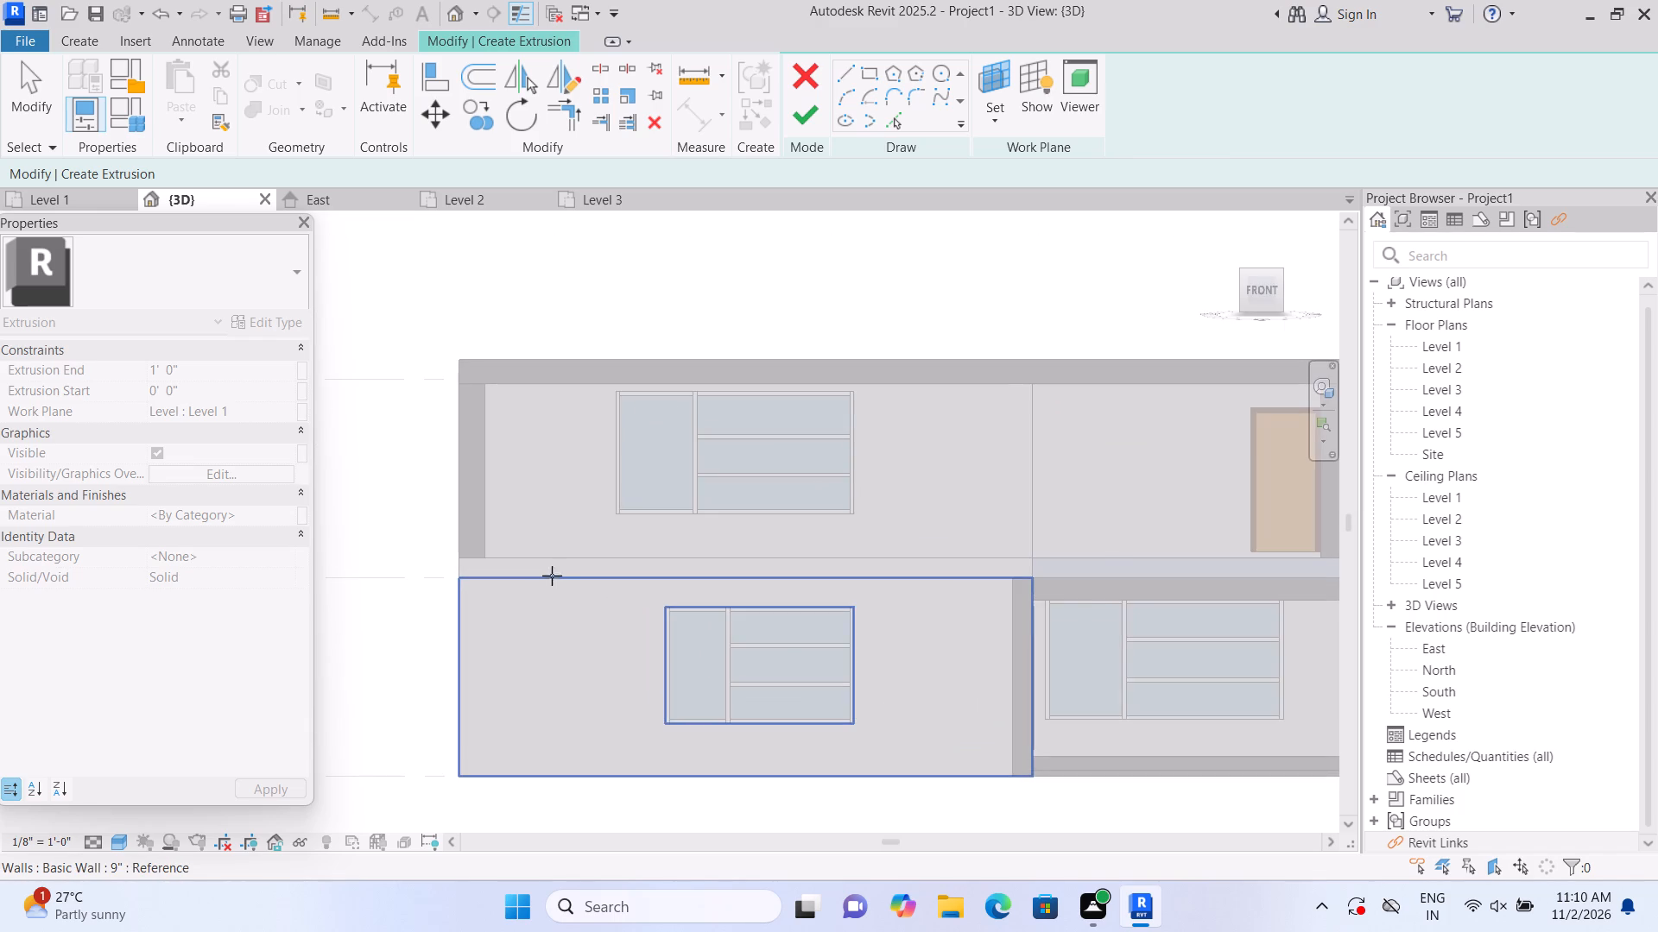
scroll(549, 570, "up", 1)
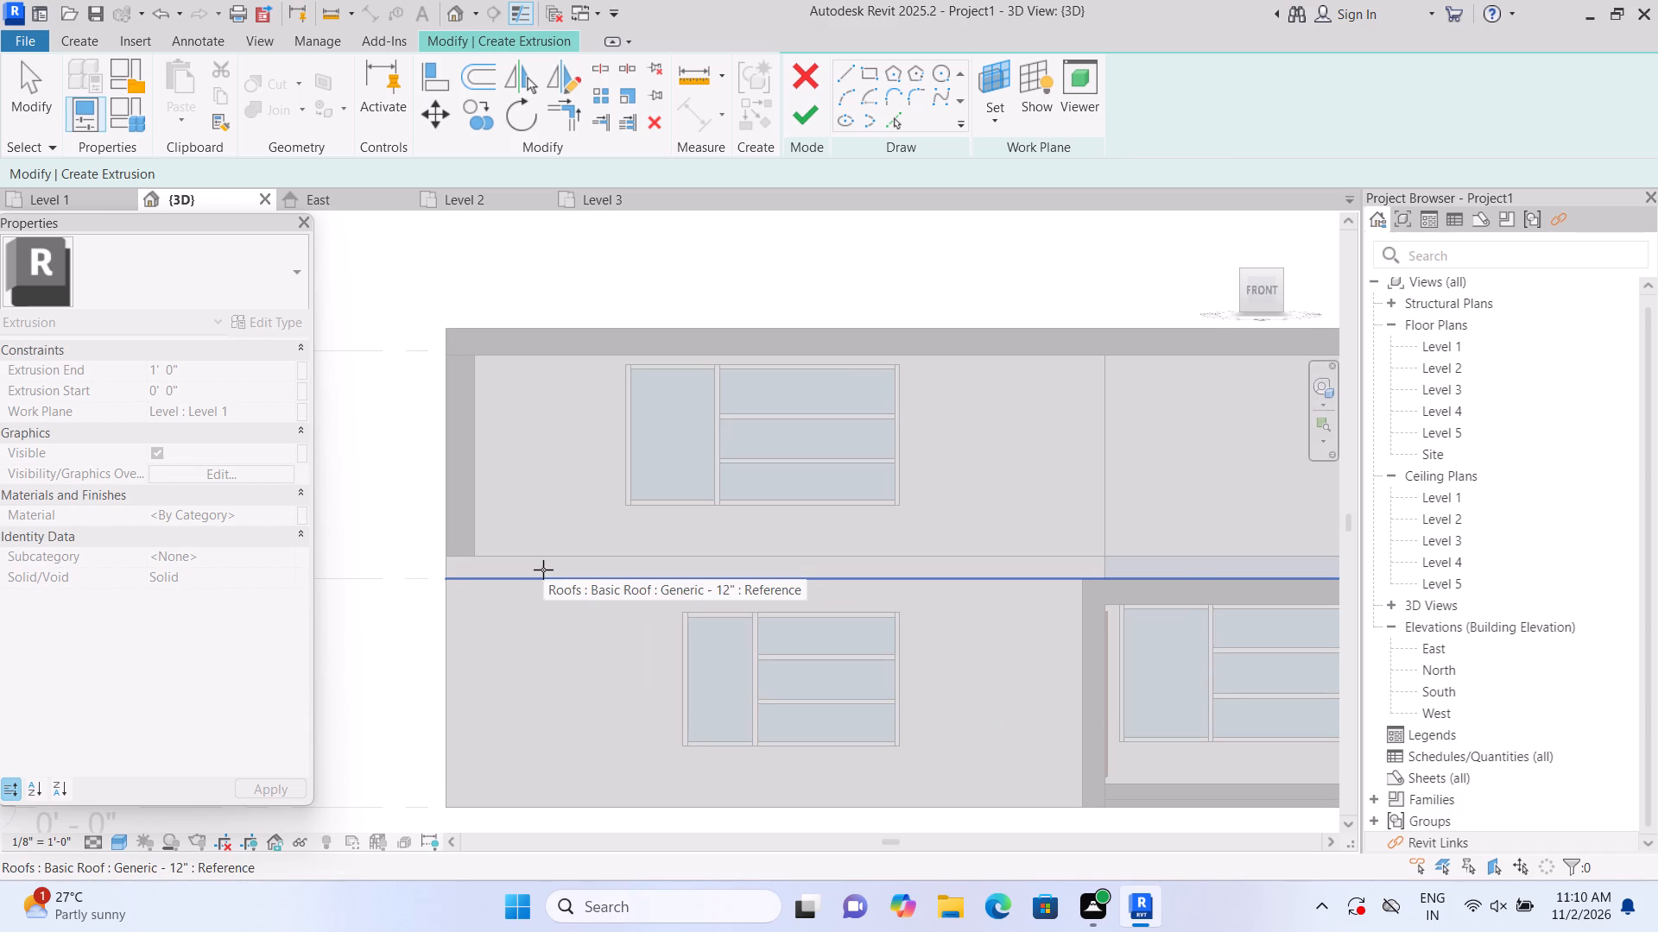
scroll(543, 570, "up", 2)
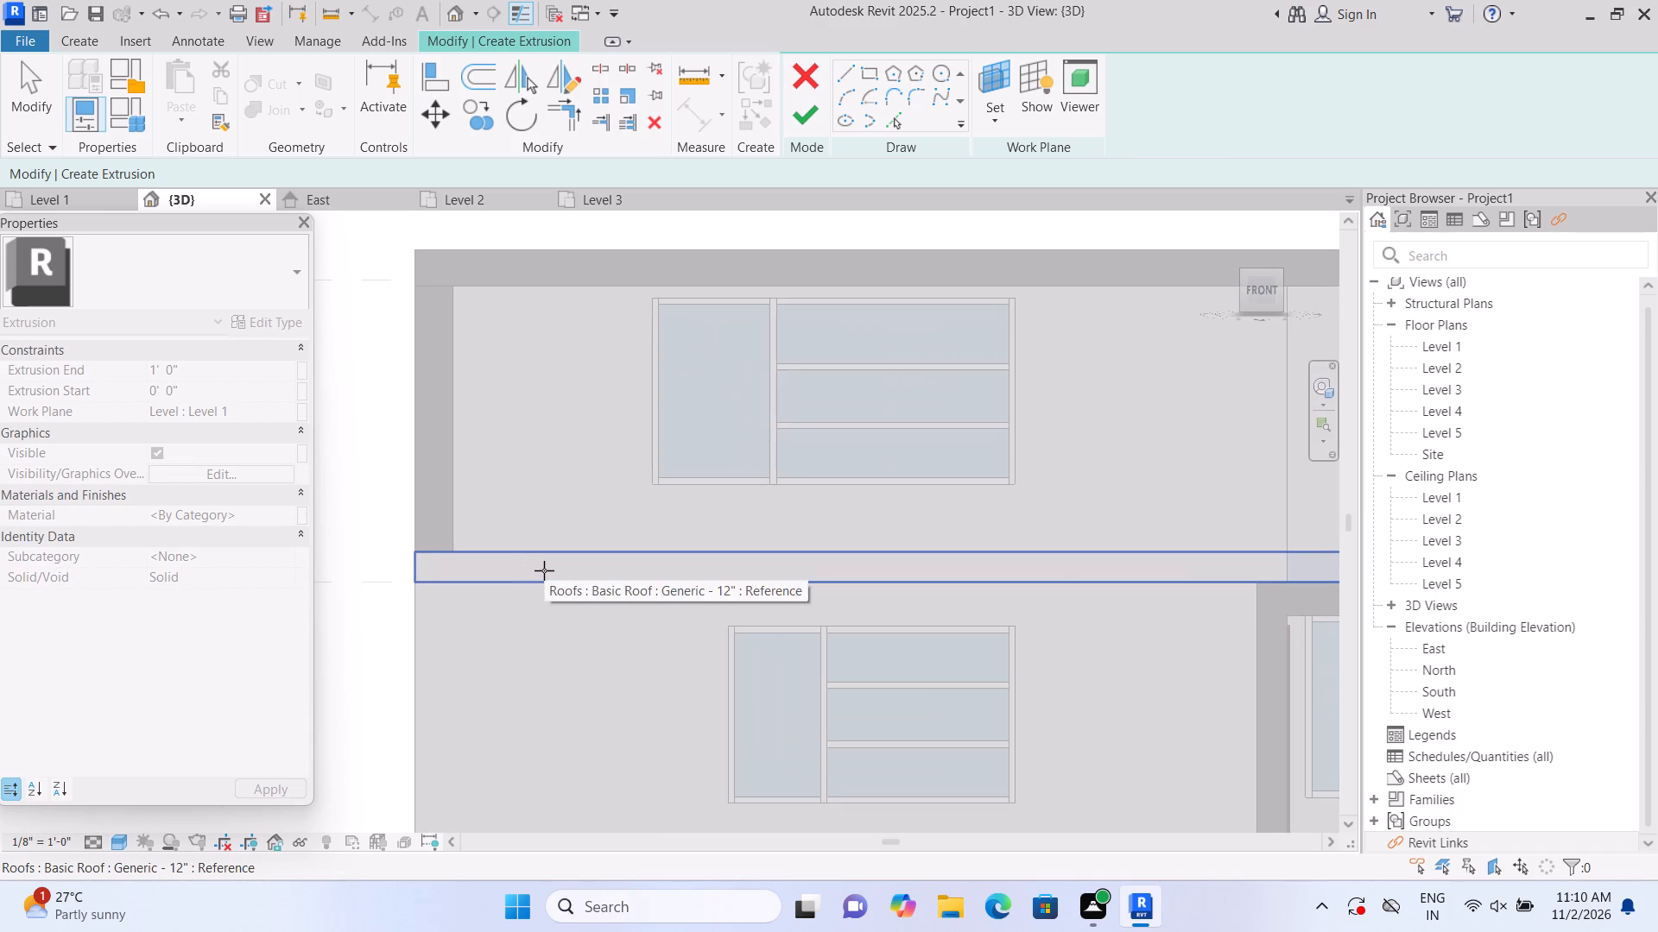
left_click(545, 570)
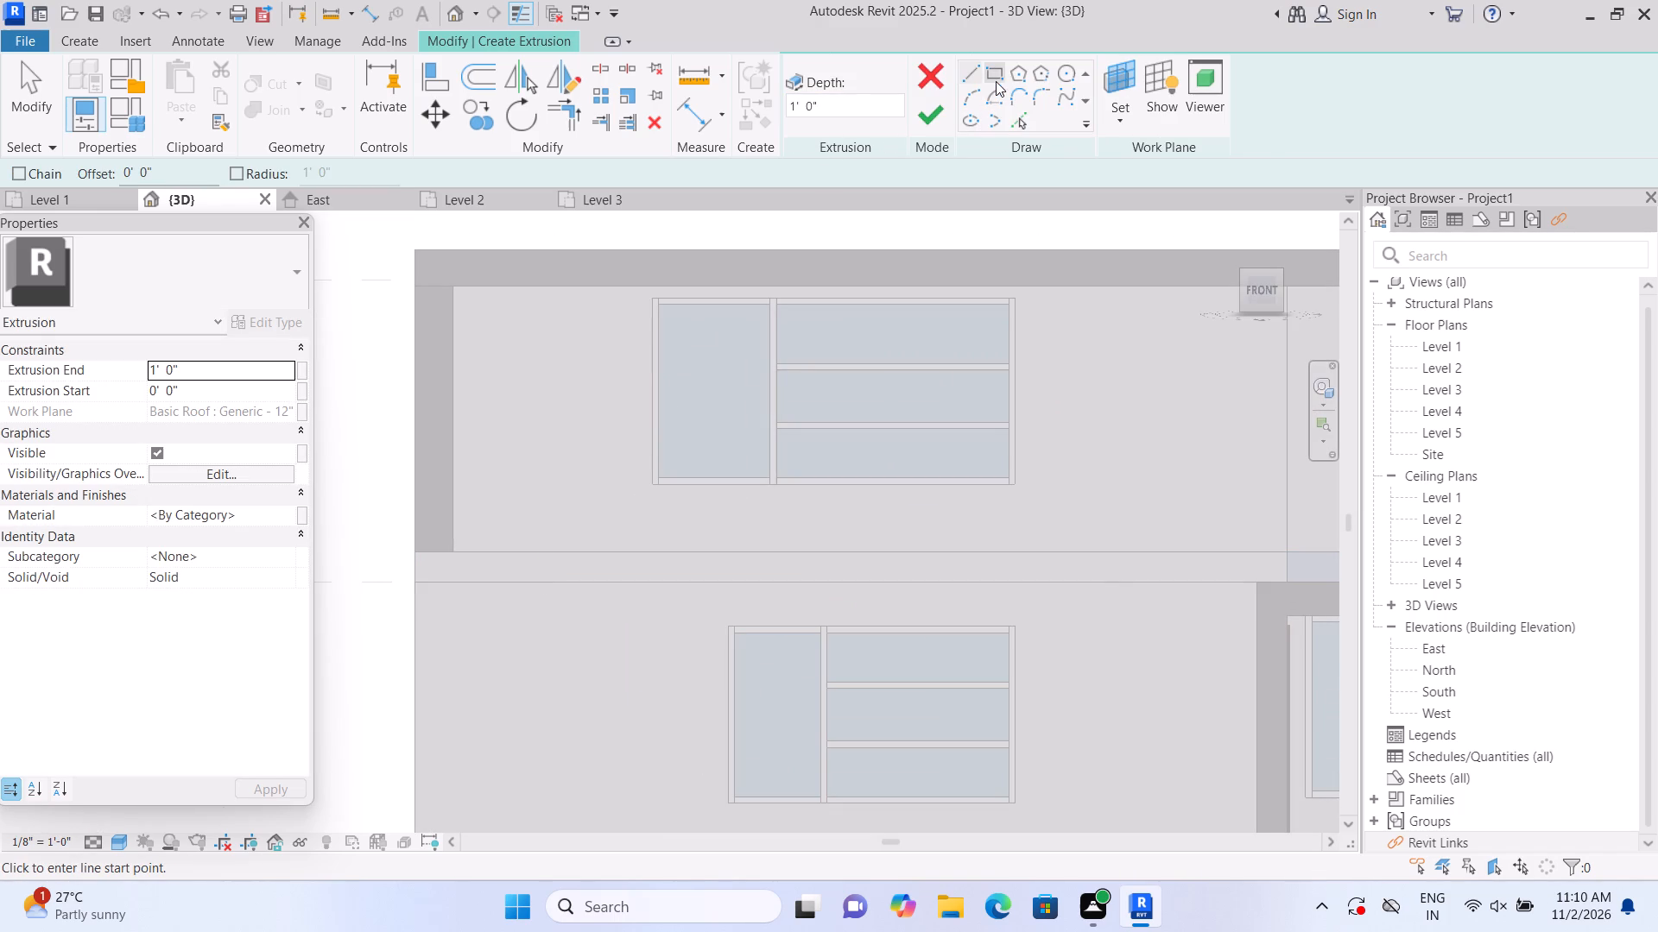
Sketch a 1' high rectangle along the lower roof's front edge, from the house's outer corner to just past the upper-floor door.
left_click(996, 78)
left_click(420, 547)
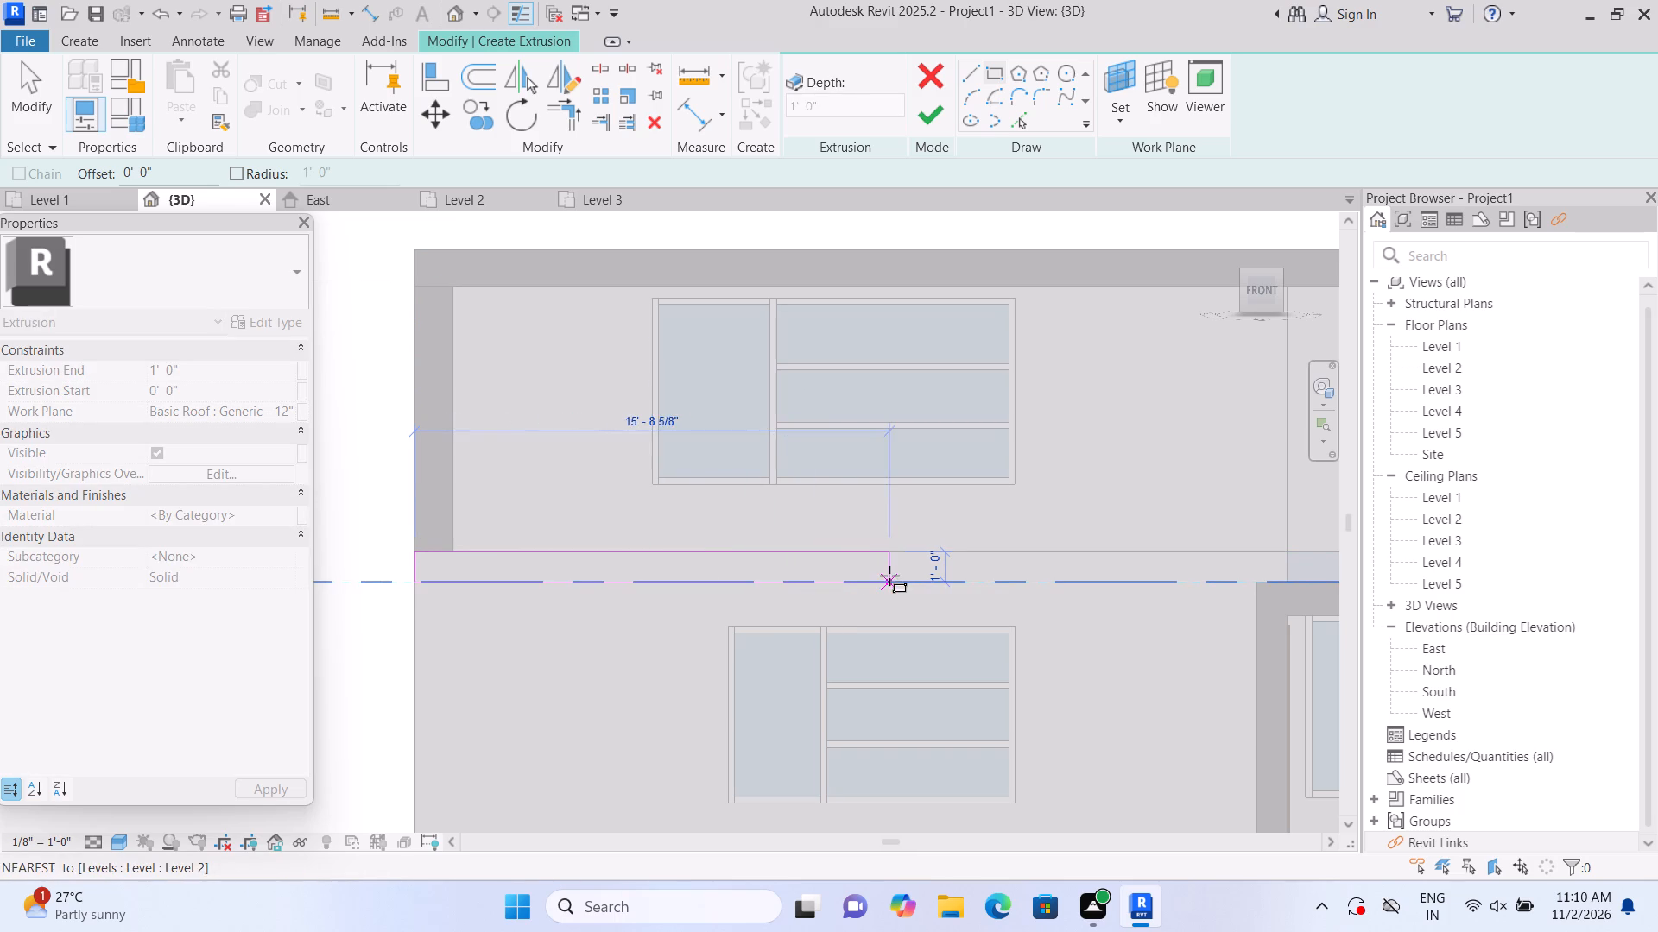
middle_click_drag(889, 576, 737, 563)
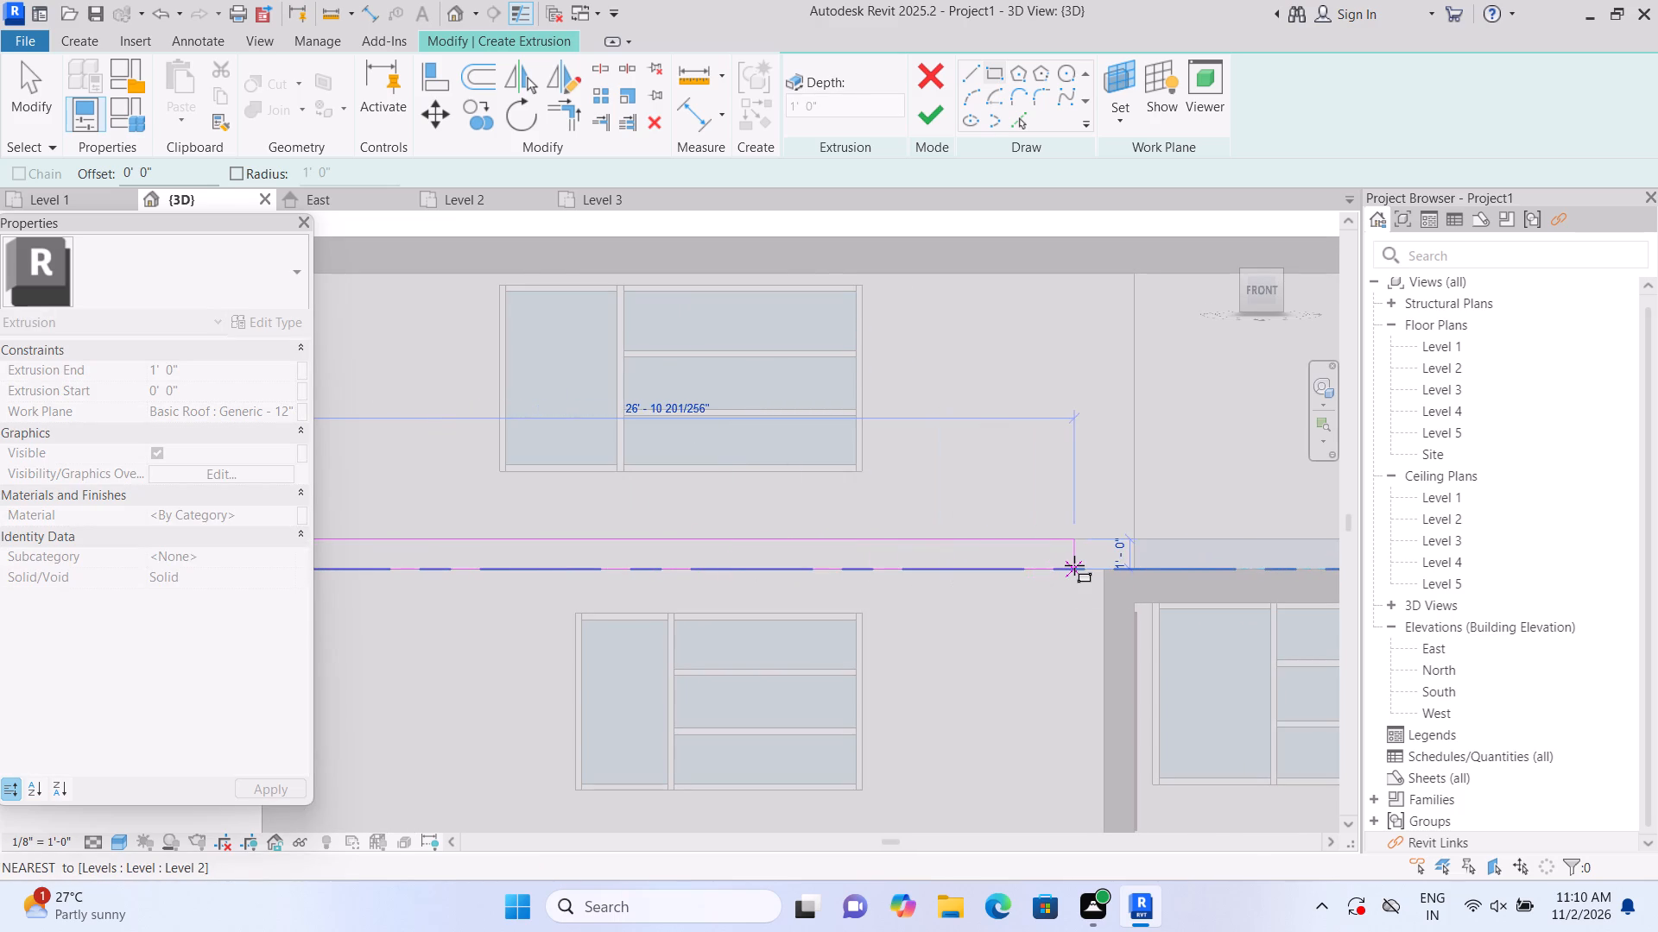
scroll(1074, 565, "down", 1)
middle_click_drag(1073, 565, 910, 570)
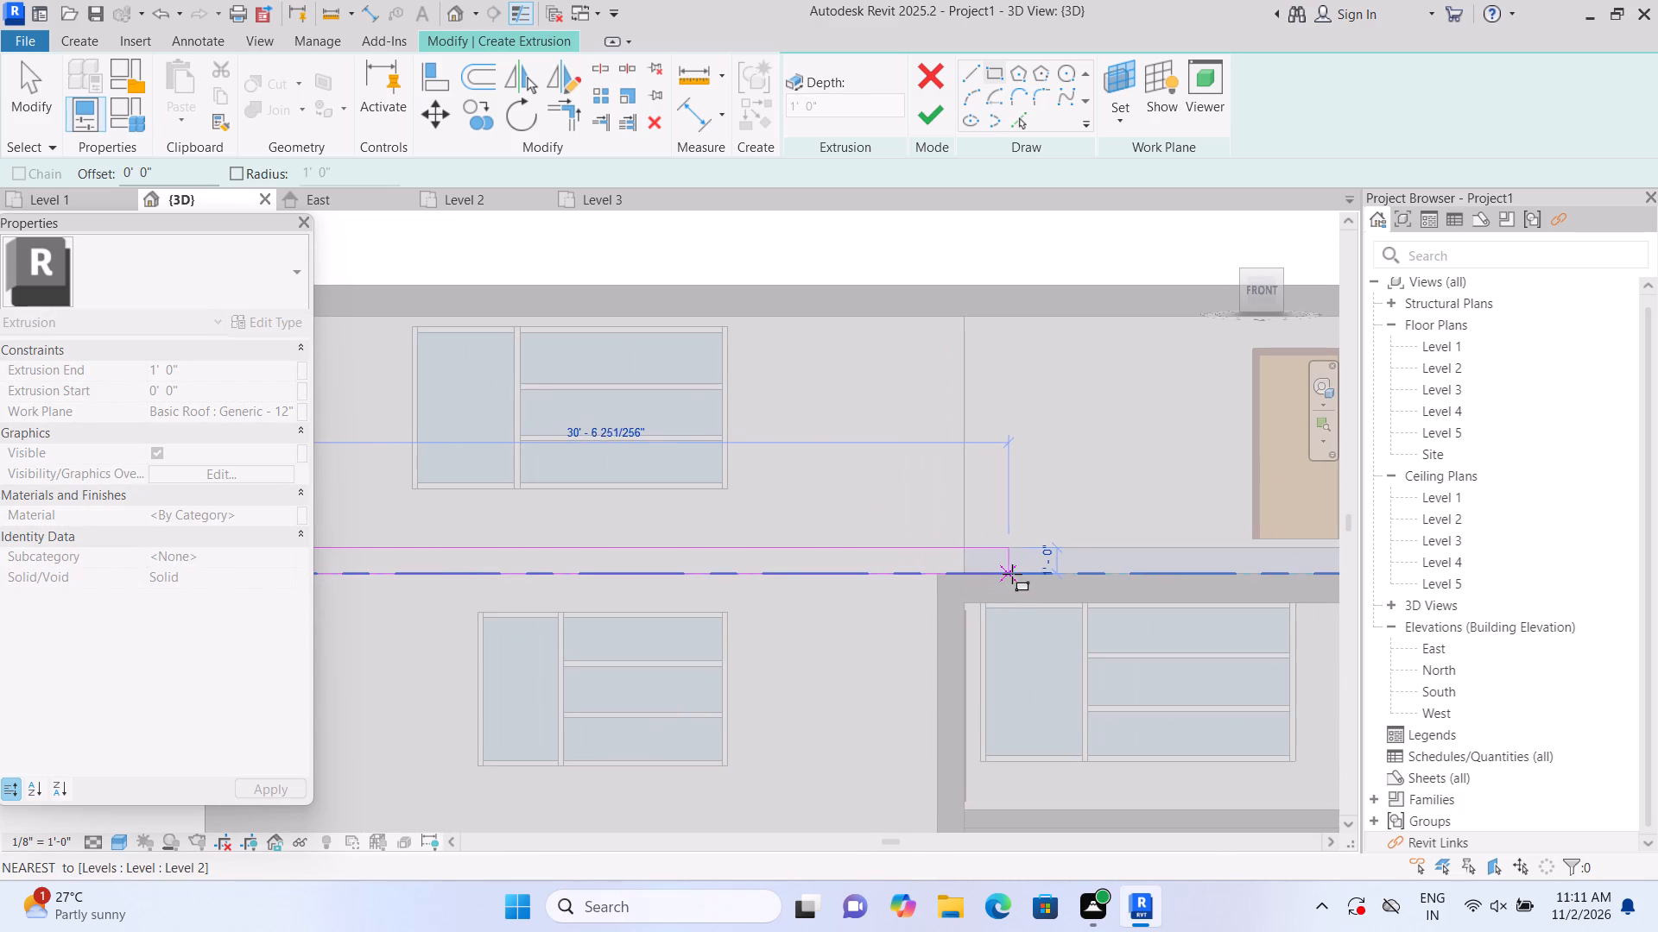
middle_click_drag(1013, 574, 882, 578)
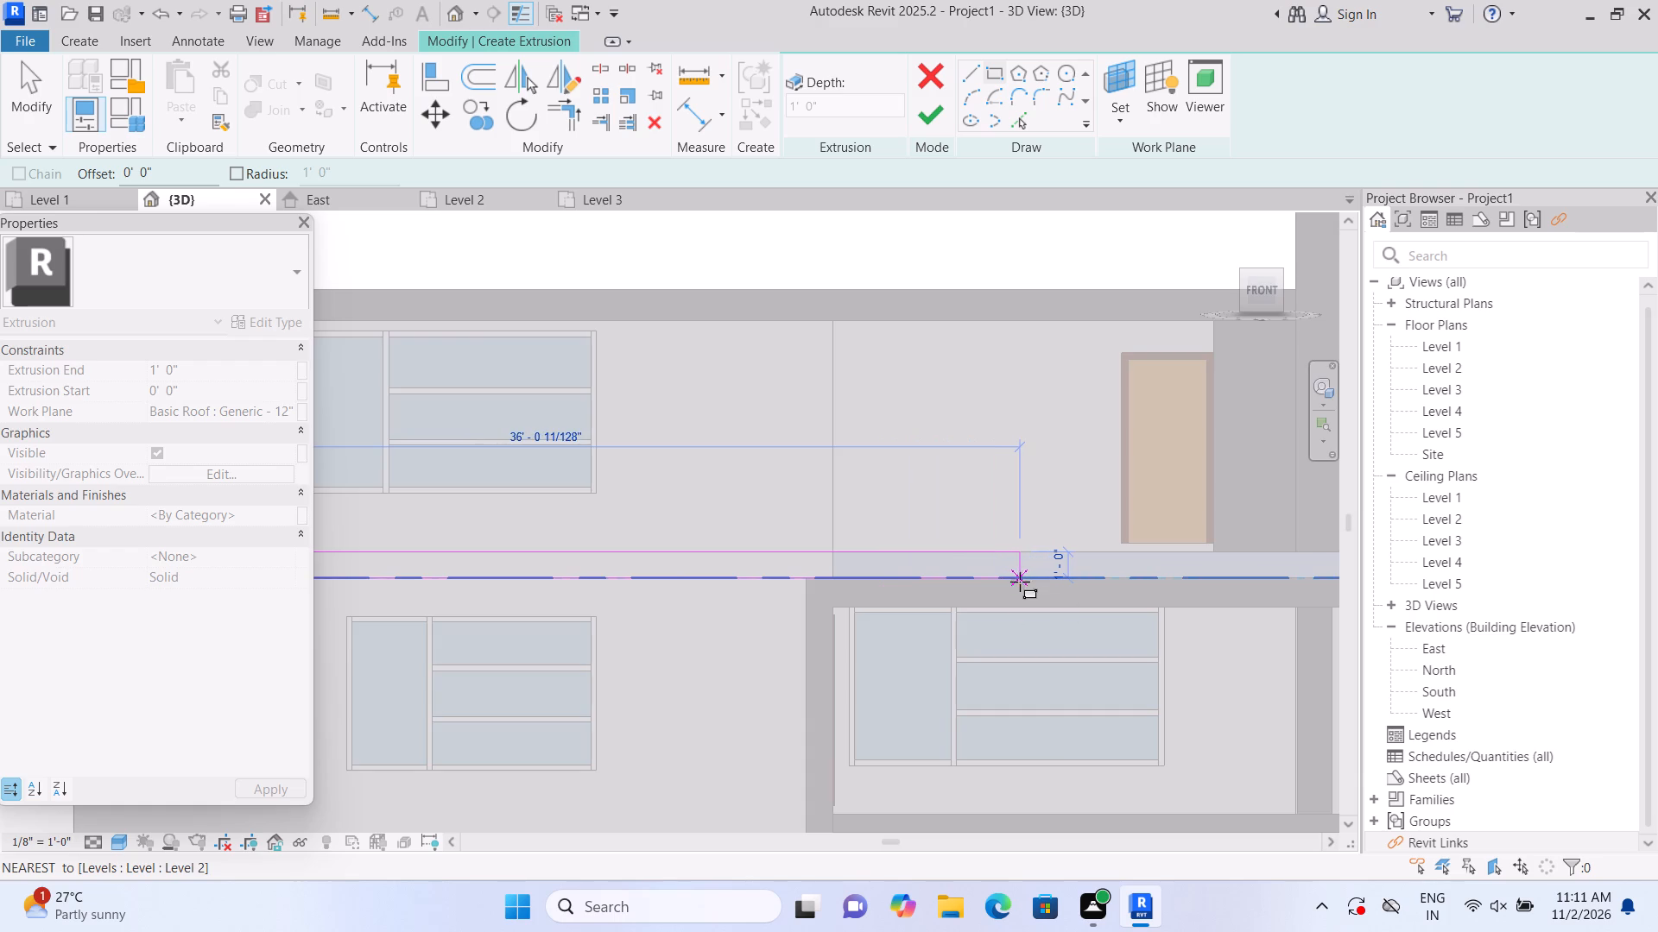
middle_click_drag(1020, 582, 704, 614)
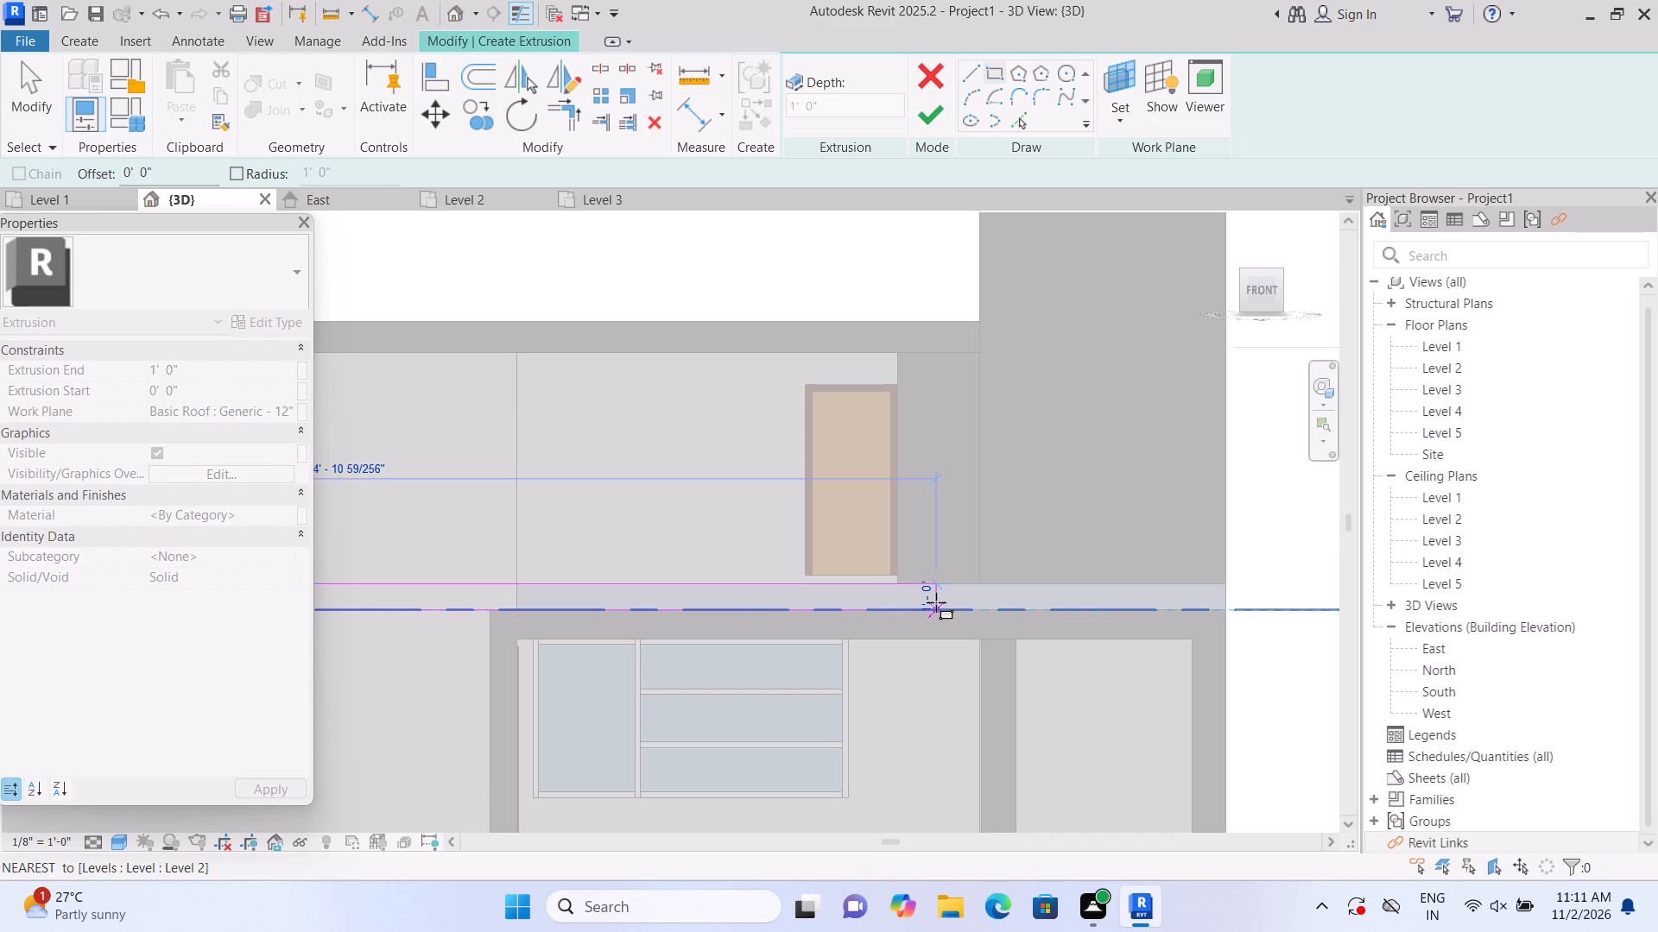
left_click(936, 602)
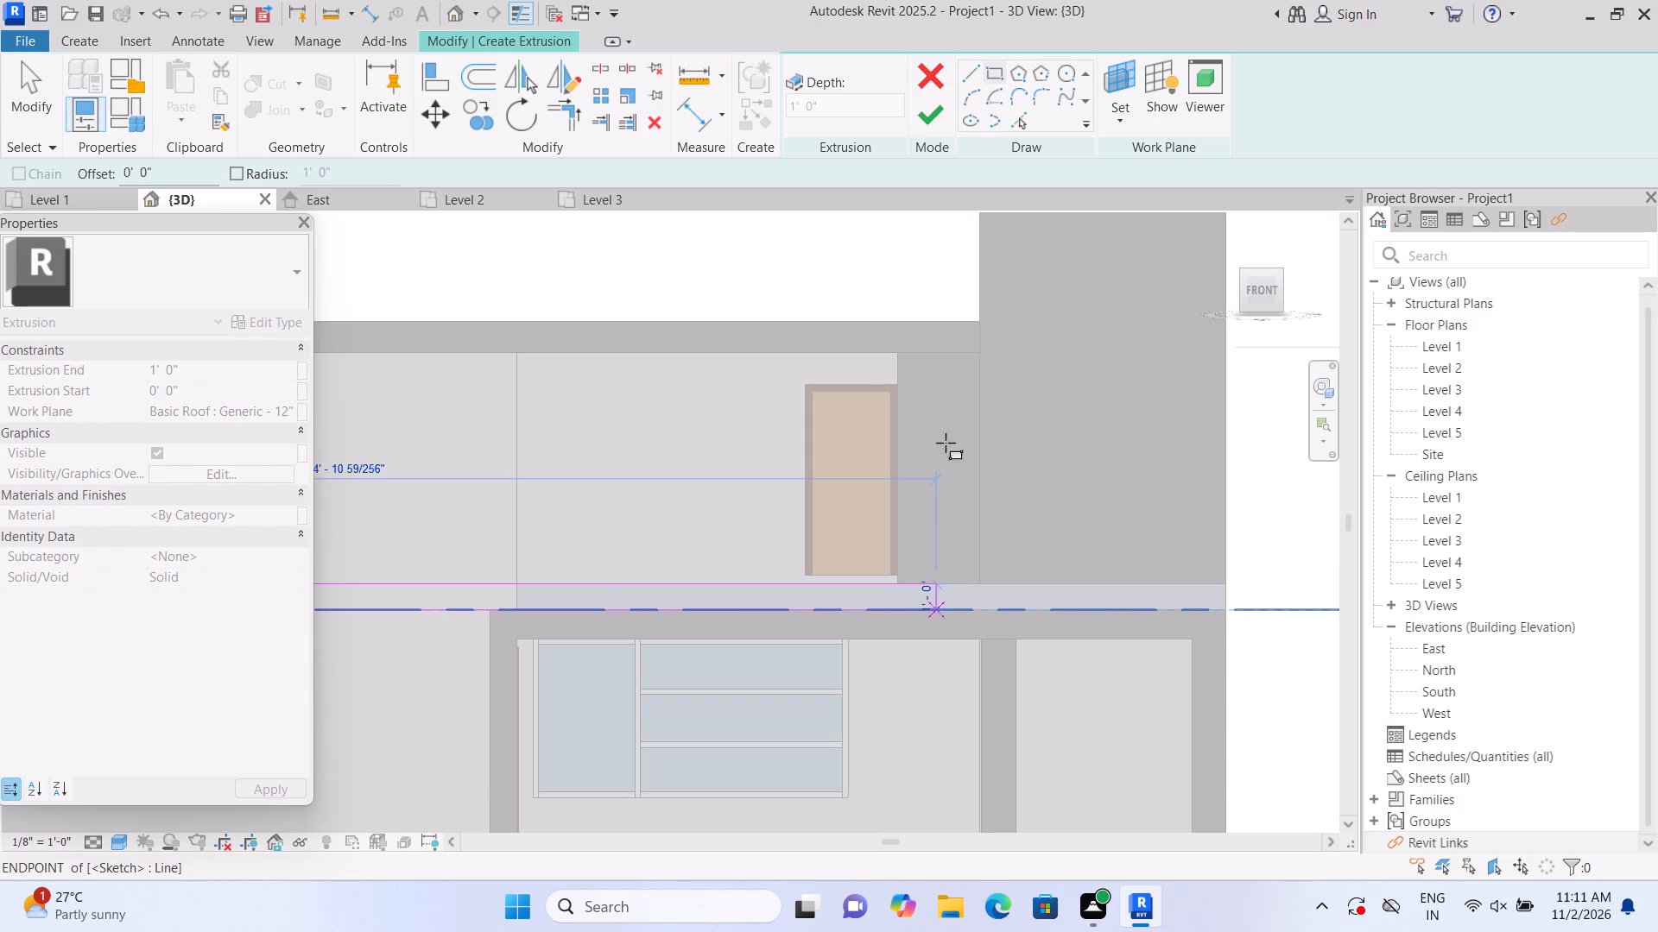
Finish the lower roof band's sketch as a 1' deep extrusion.
left_click(933, 113)
Nudge the end of the lower roof band near the upper-floor door slightly farther toward the tower.
scroll(962, 496, "down", 1)
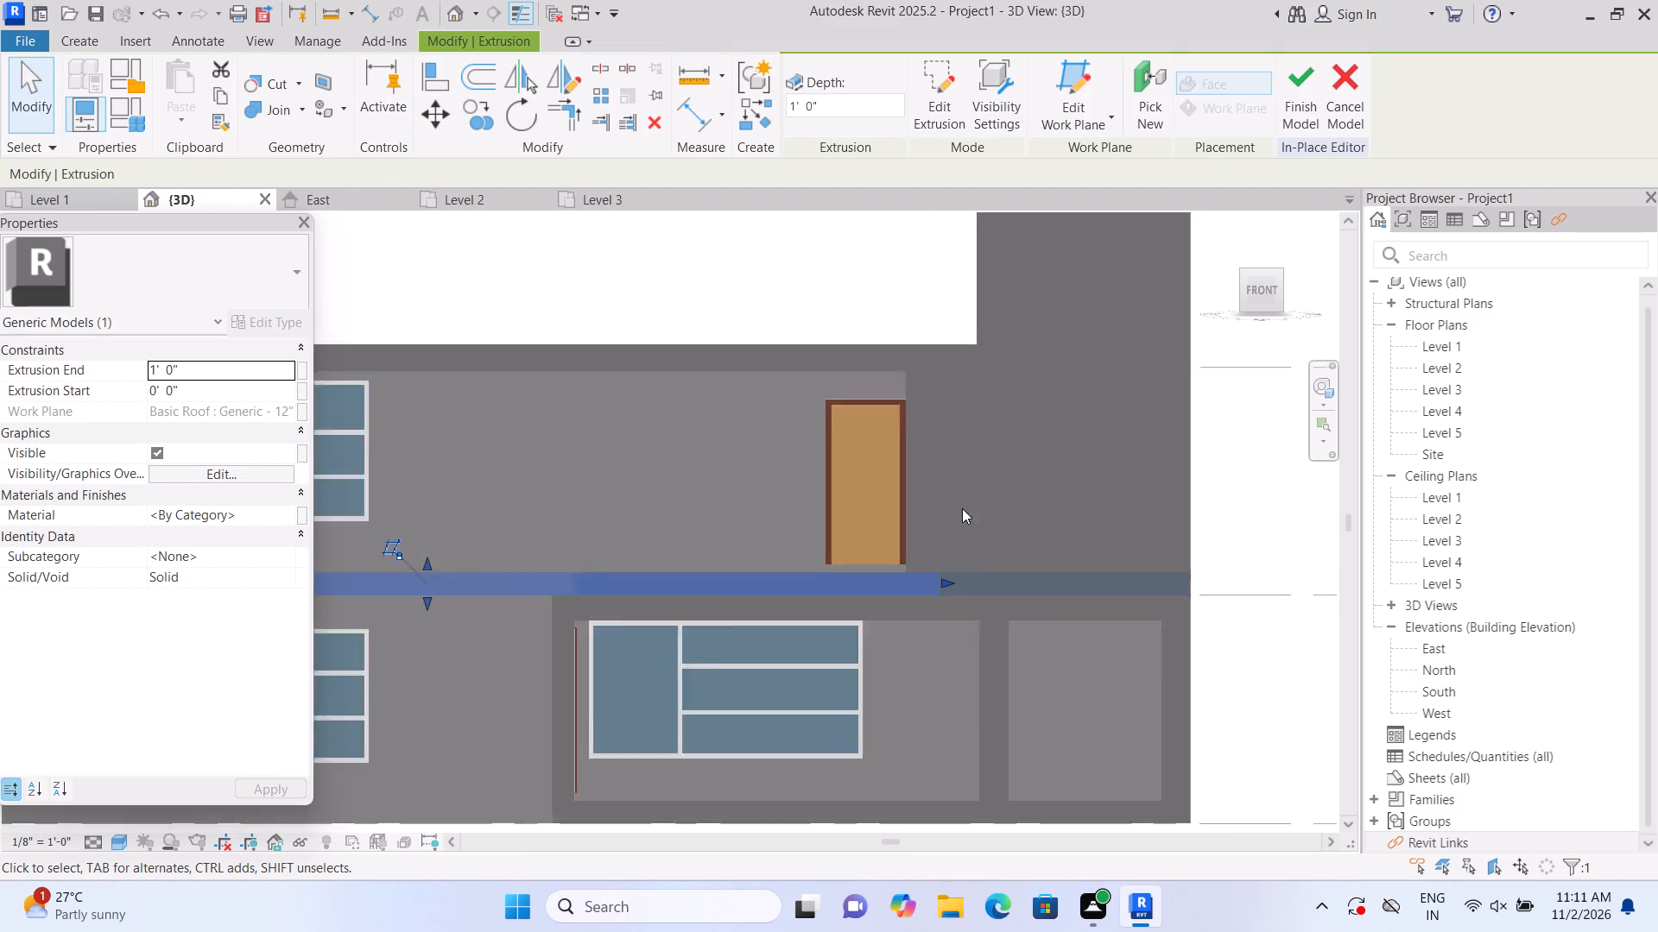
scroll(962, 508, "down", 5)
middle_click_drag(959, 519, 960, 608)
scroll(960, 608, "up", 2)
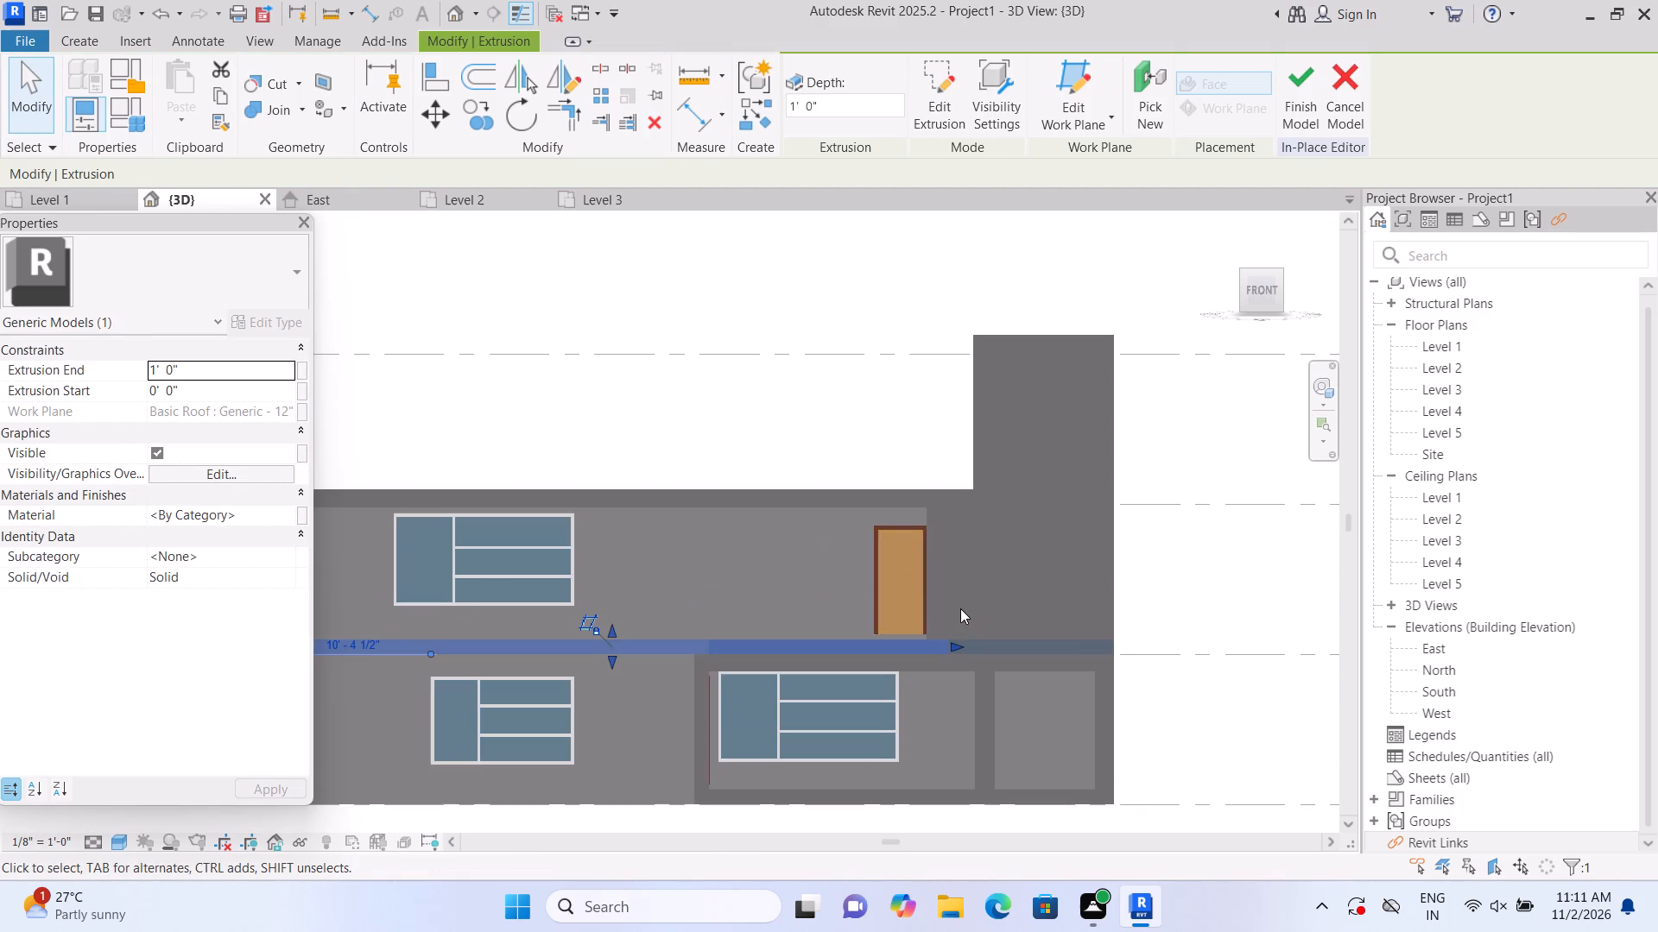
scroll(870, 669, "up", 1)
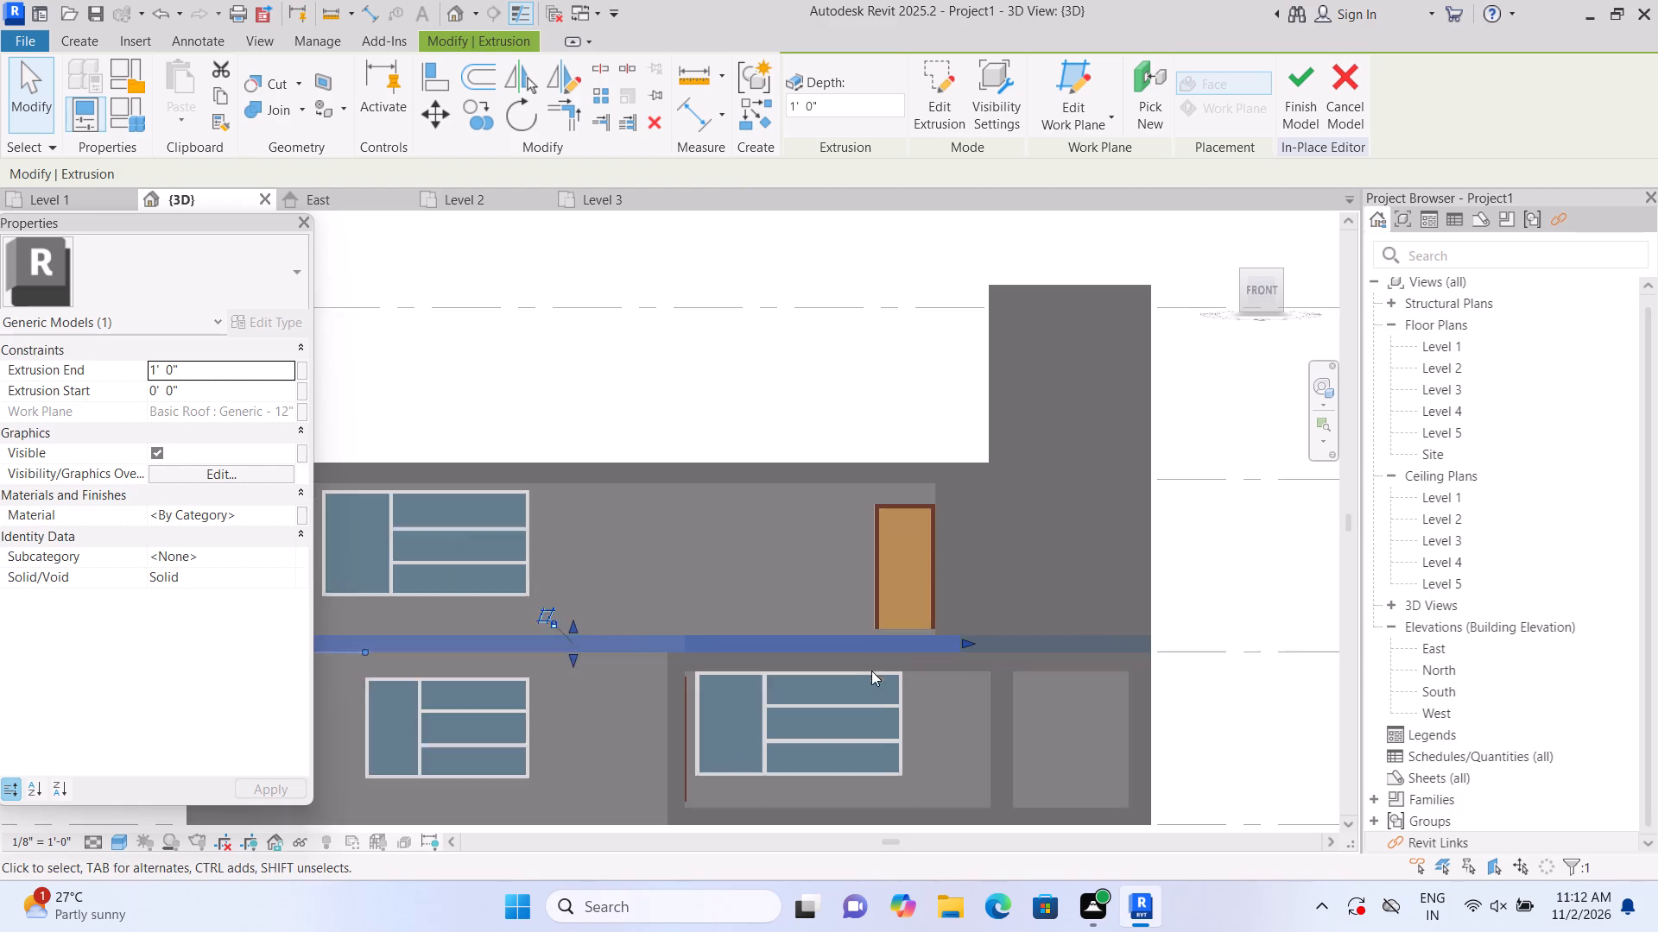
scroll(871, 671, "up", 2)
middle_click_drag(965, 686, 849, 716)
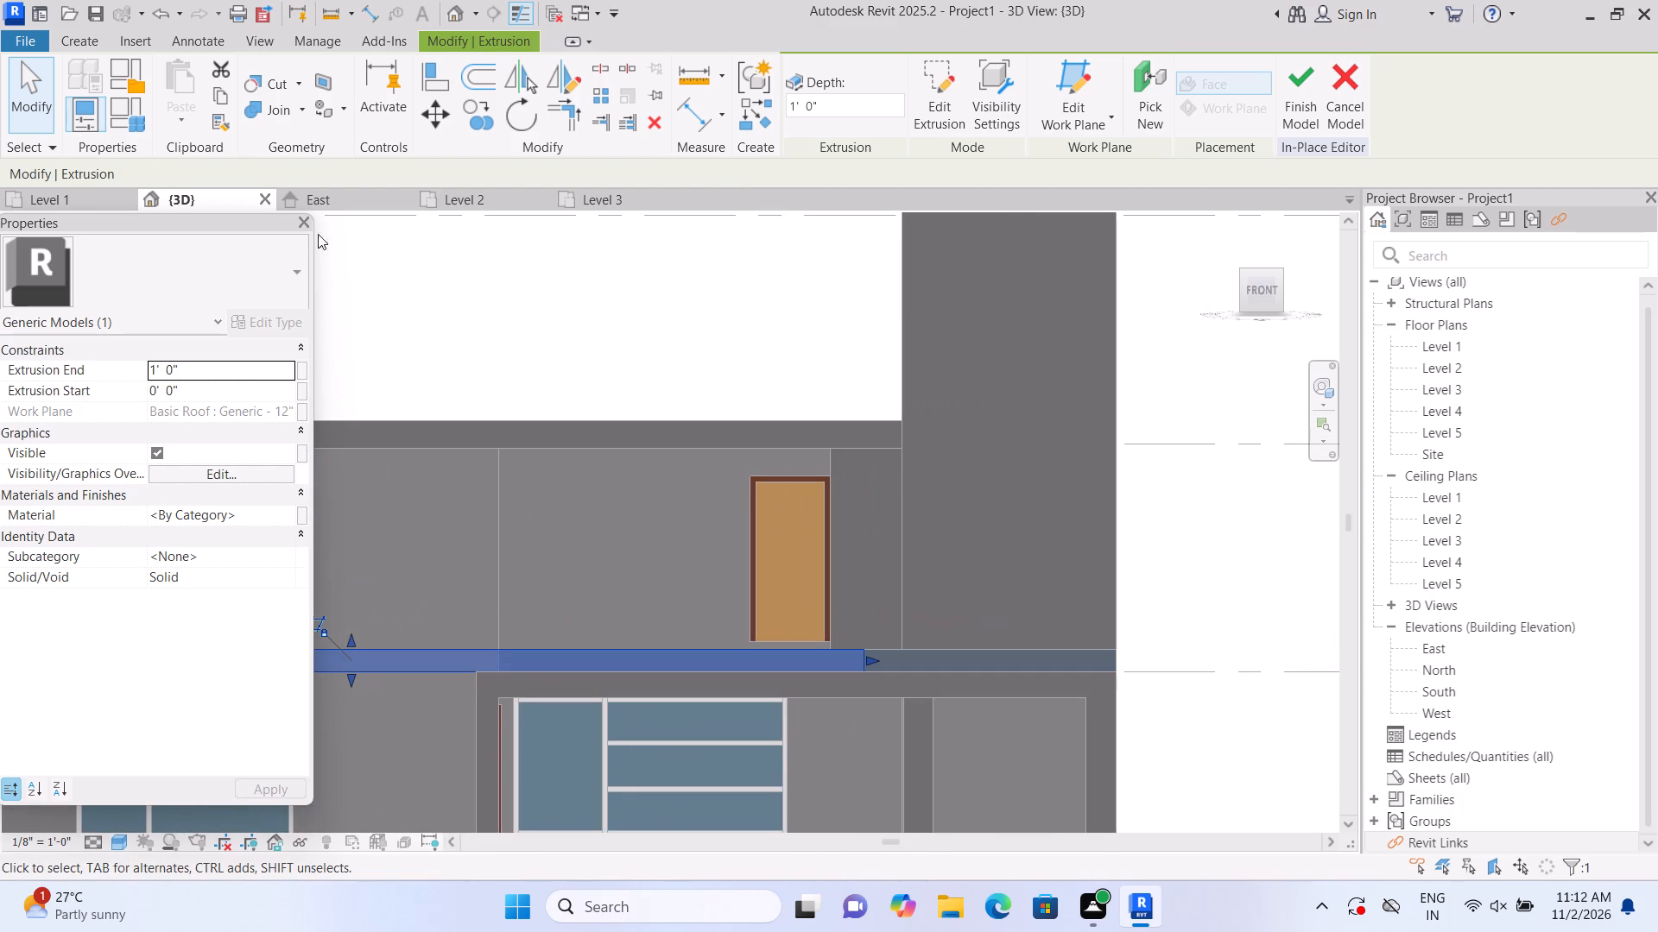
left_click(870, 659)
left_click(342, 333)
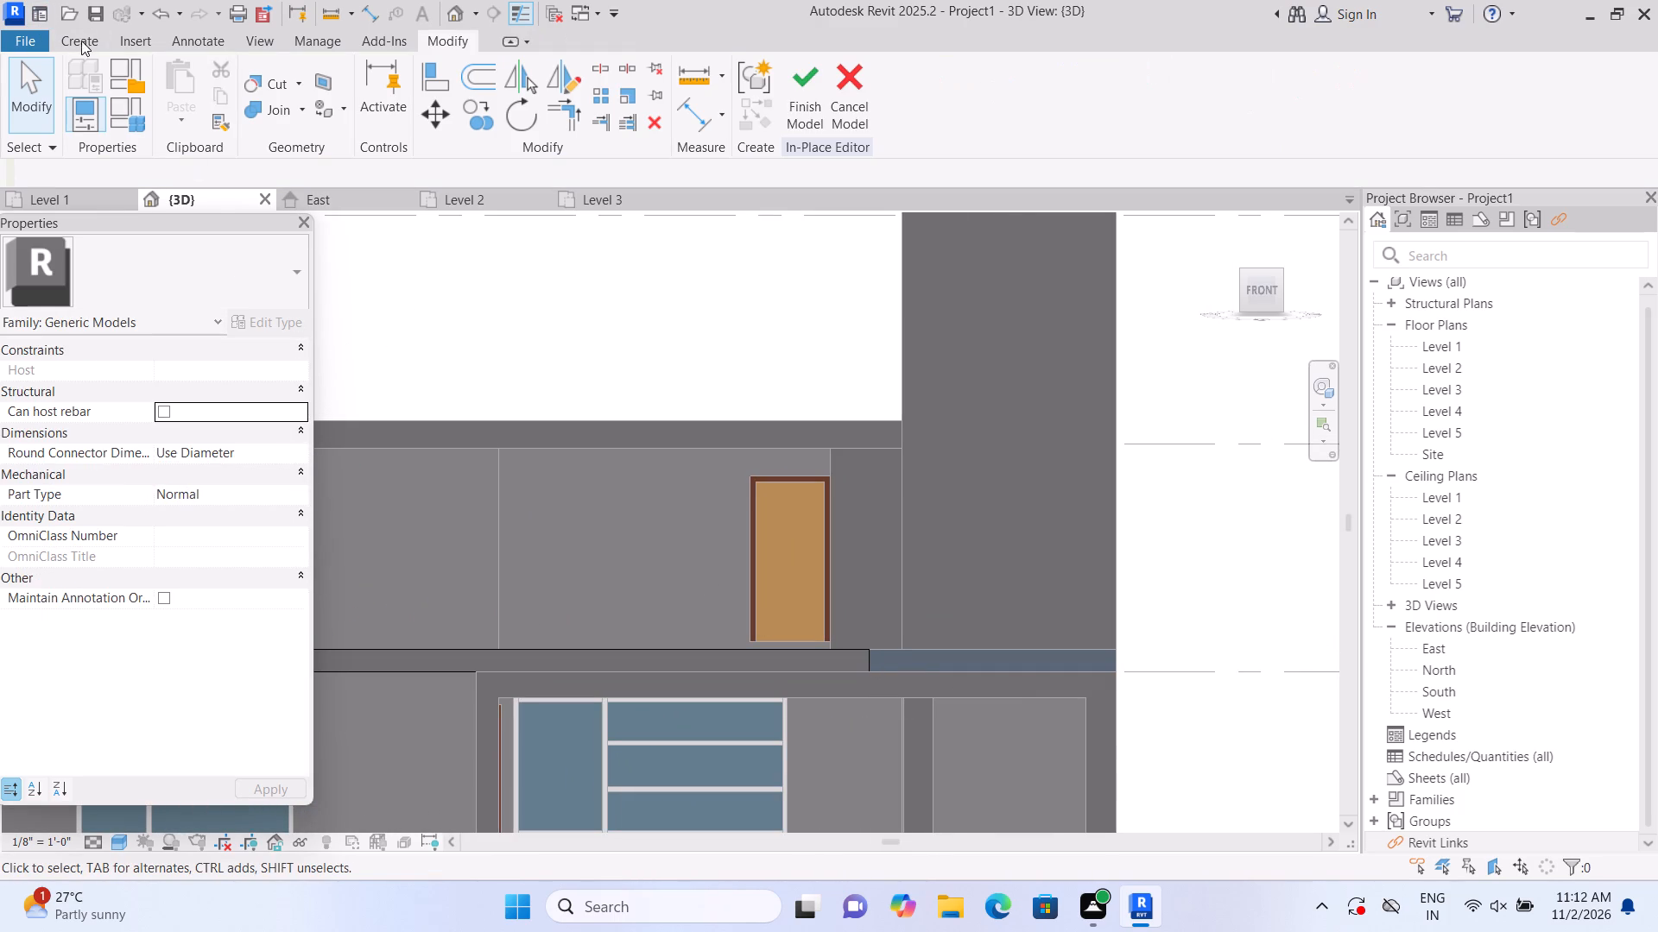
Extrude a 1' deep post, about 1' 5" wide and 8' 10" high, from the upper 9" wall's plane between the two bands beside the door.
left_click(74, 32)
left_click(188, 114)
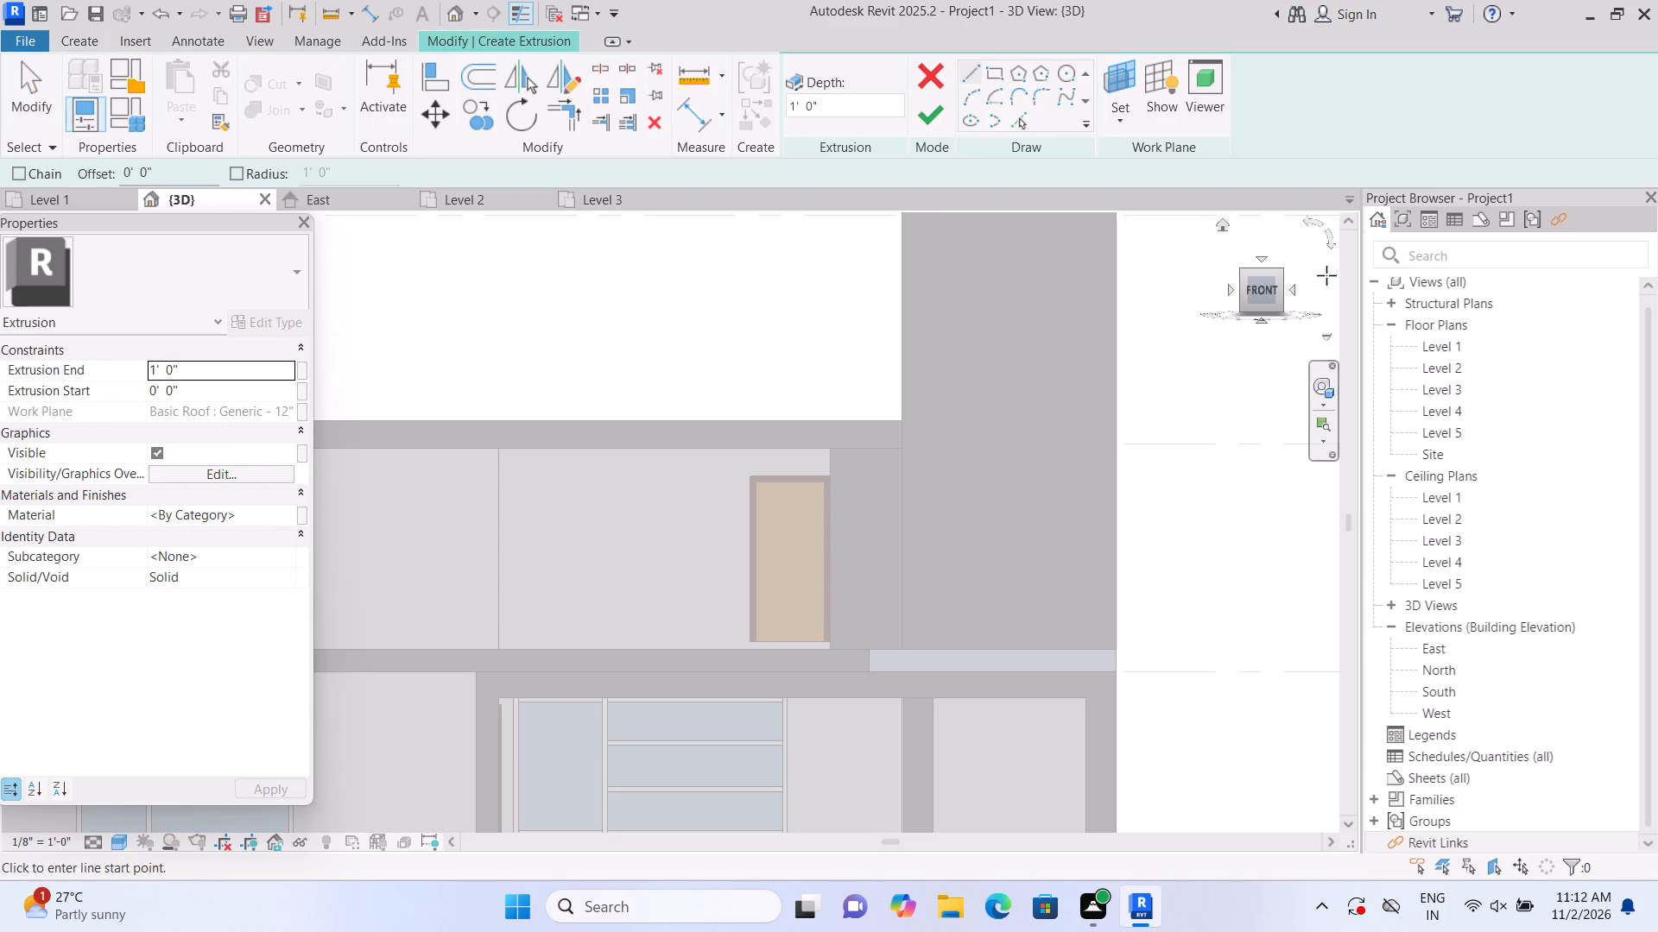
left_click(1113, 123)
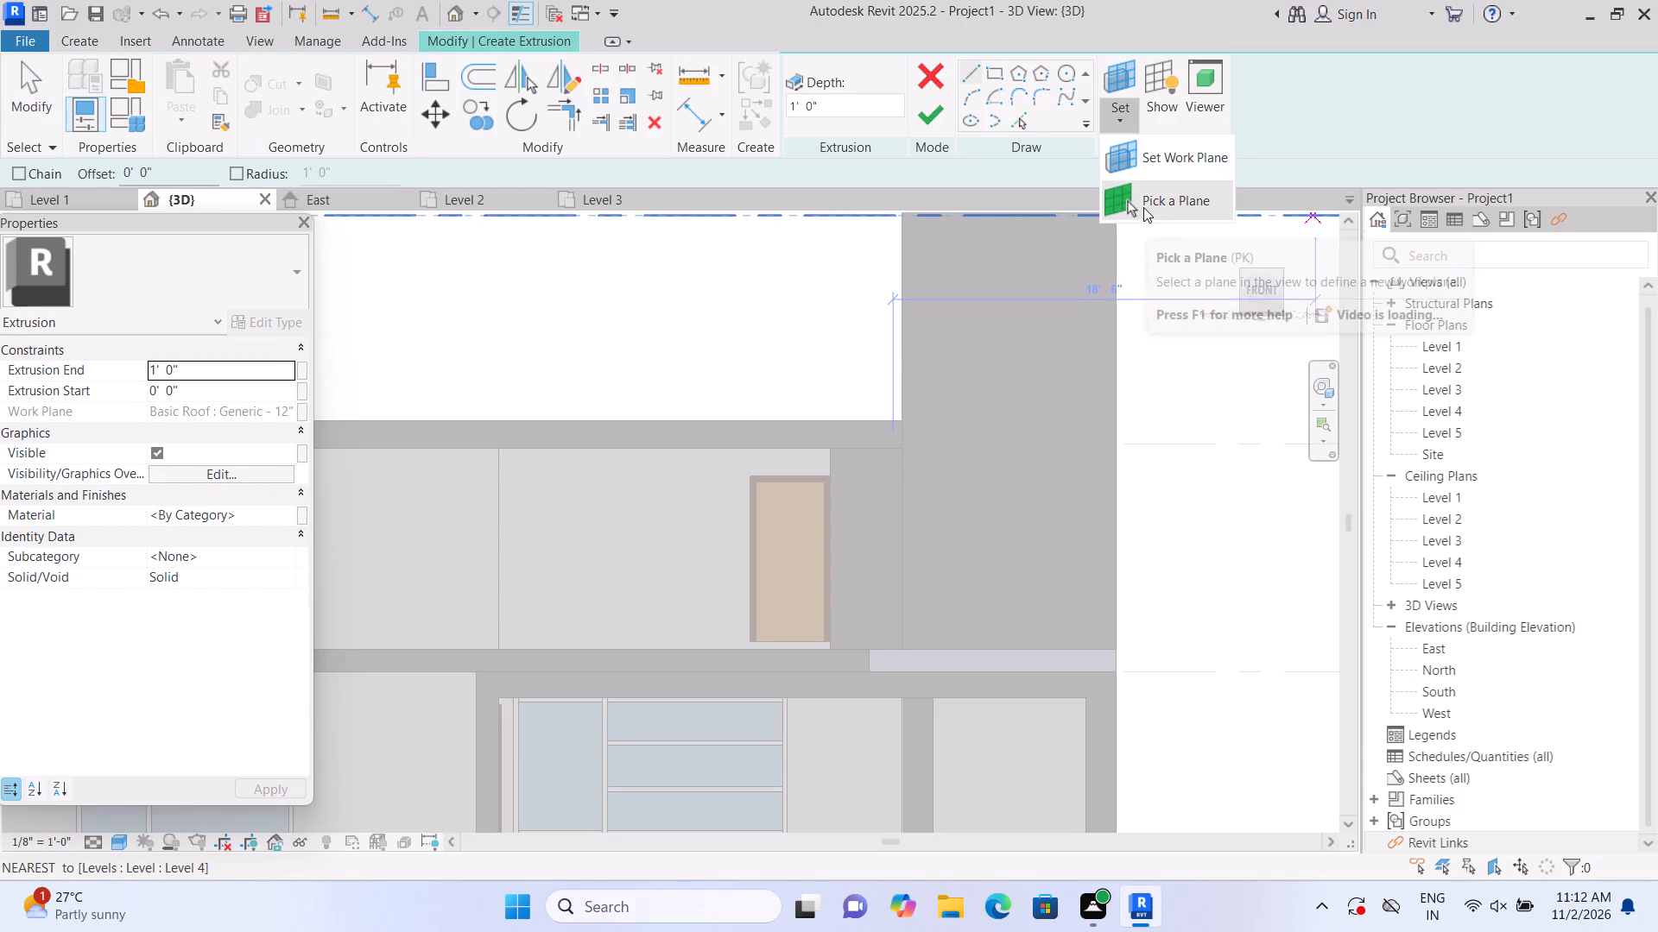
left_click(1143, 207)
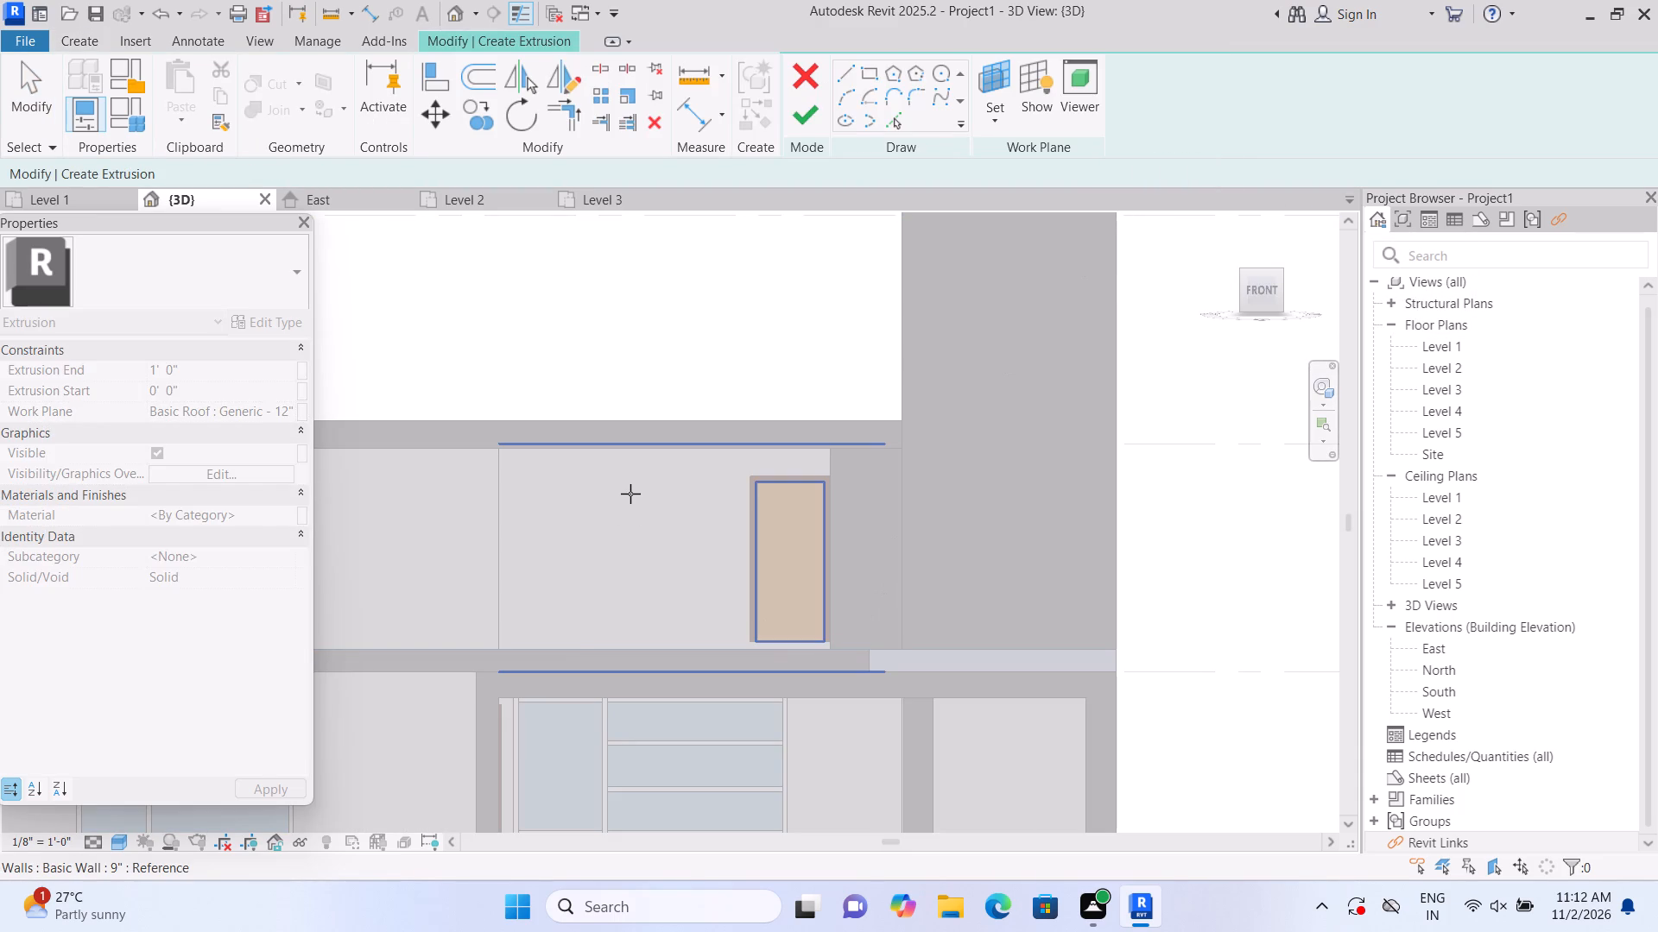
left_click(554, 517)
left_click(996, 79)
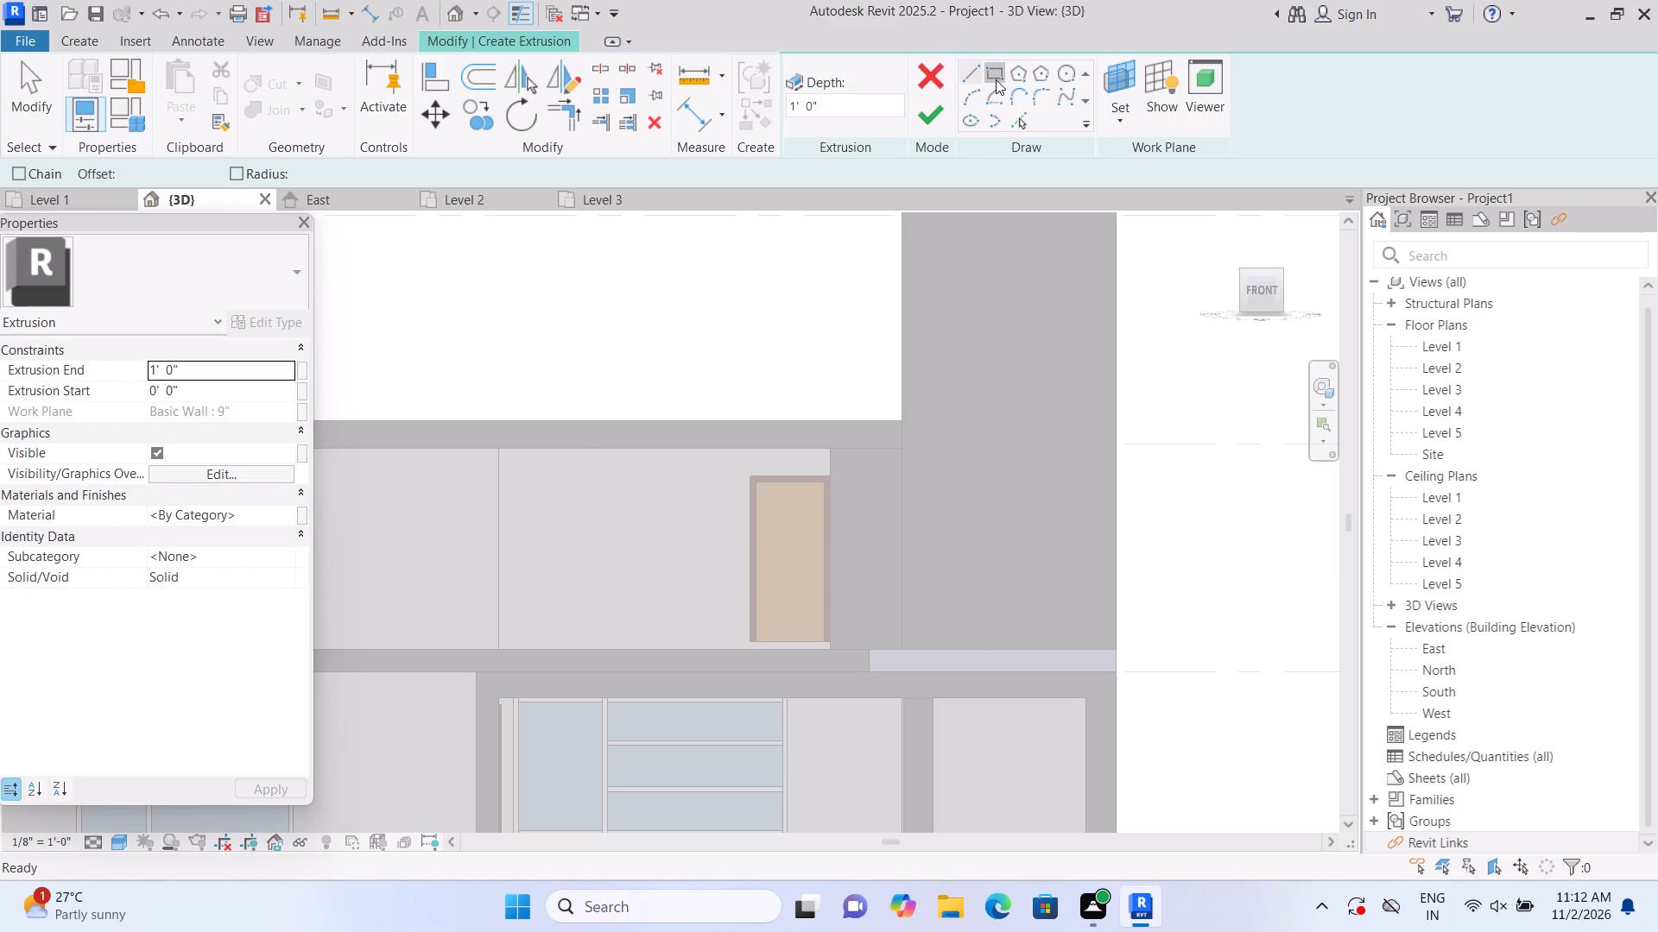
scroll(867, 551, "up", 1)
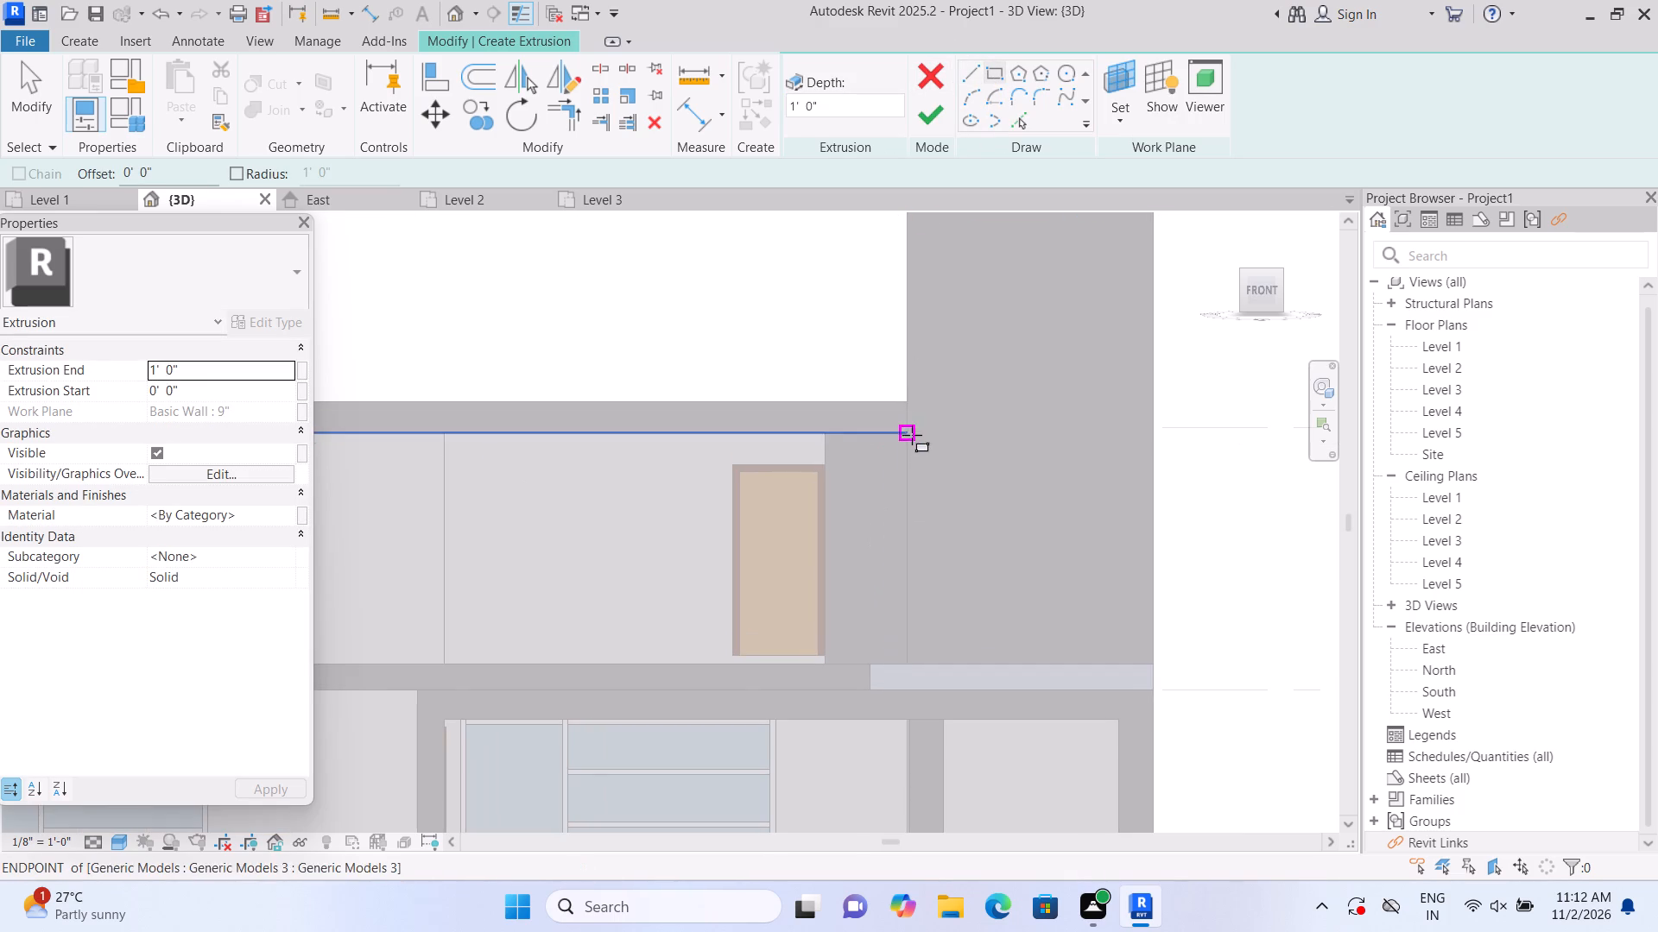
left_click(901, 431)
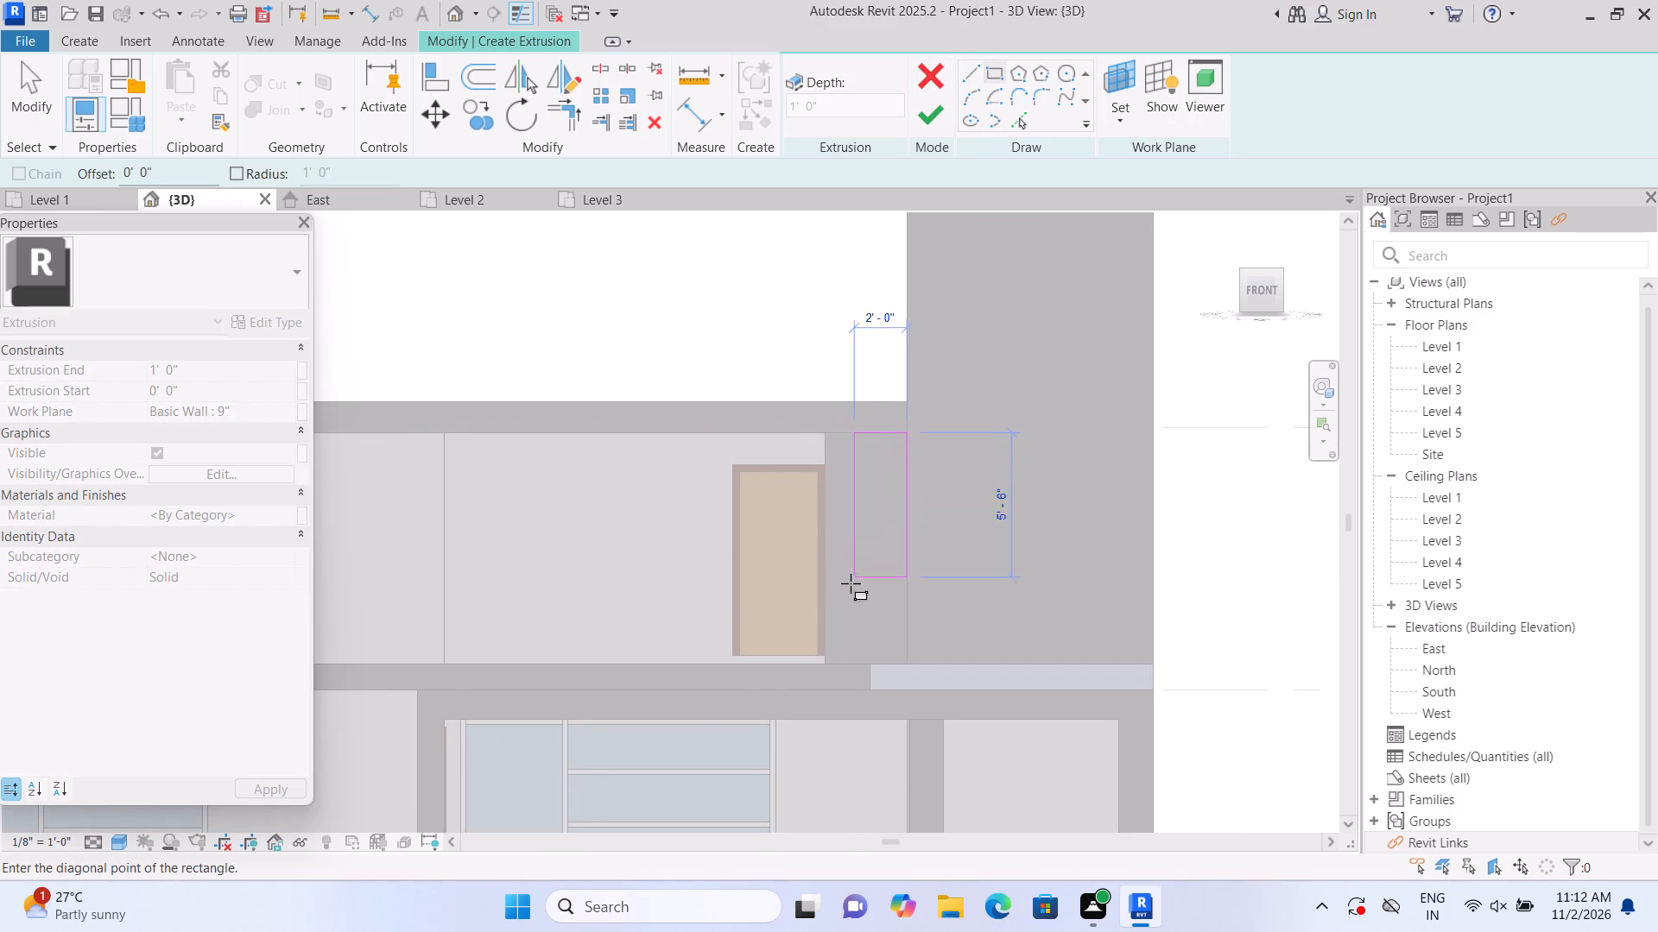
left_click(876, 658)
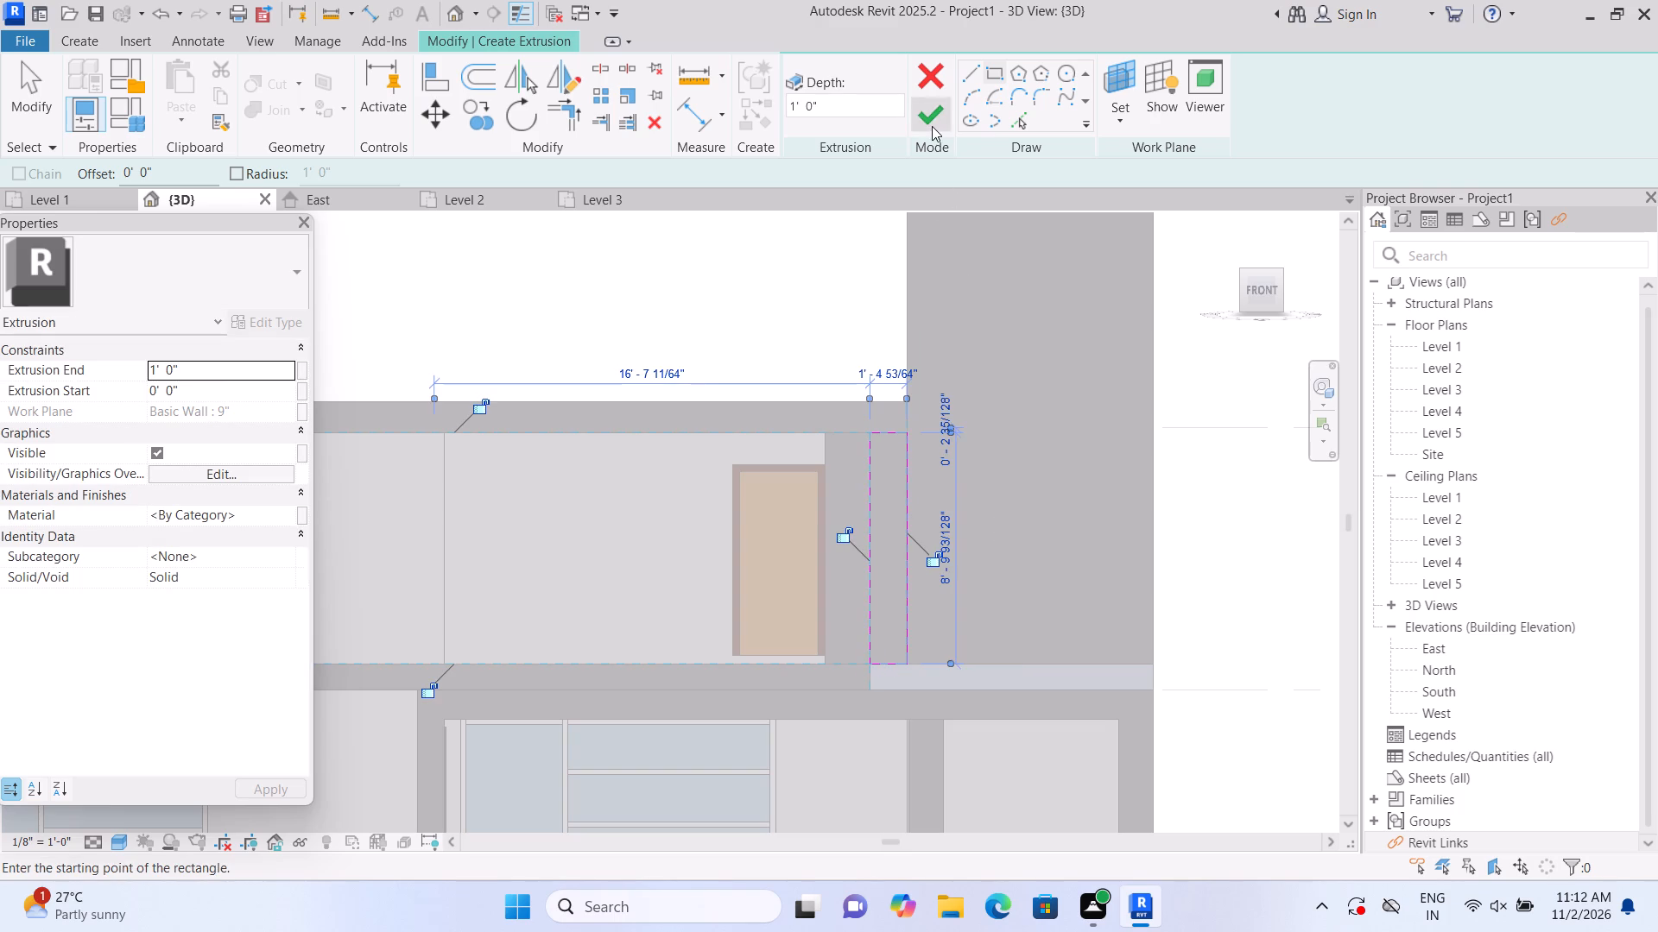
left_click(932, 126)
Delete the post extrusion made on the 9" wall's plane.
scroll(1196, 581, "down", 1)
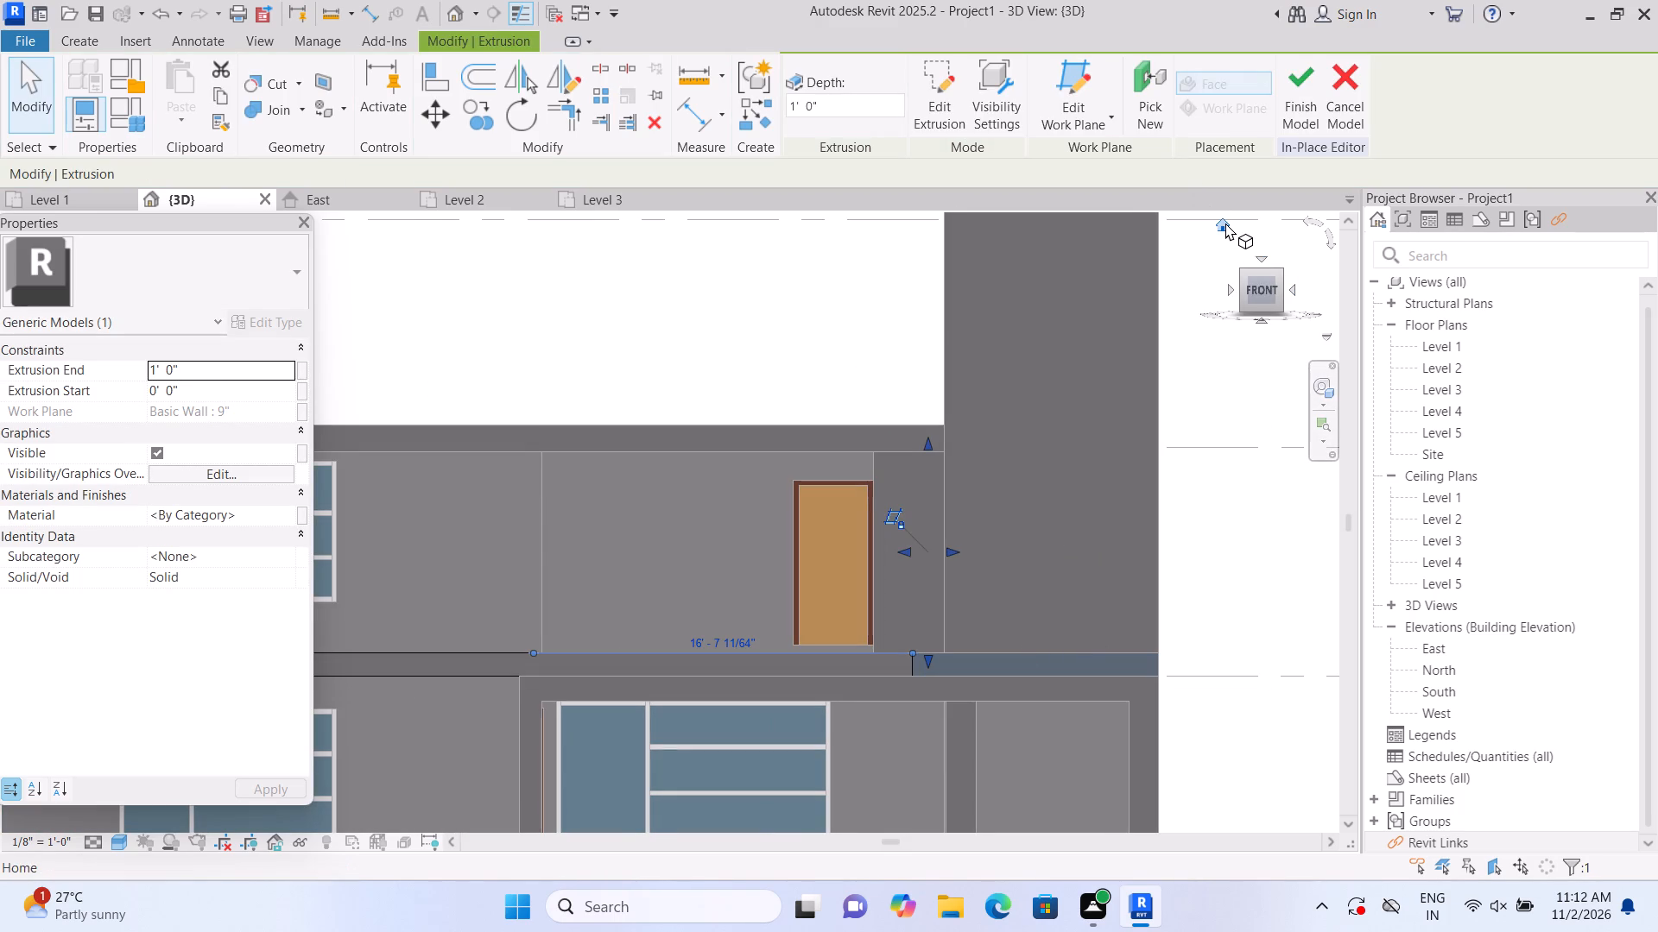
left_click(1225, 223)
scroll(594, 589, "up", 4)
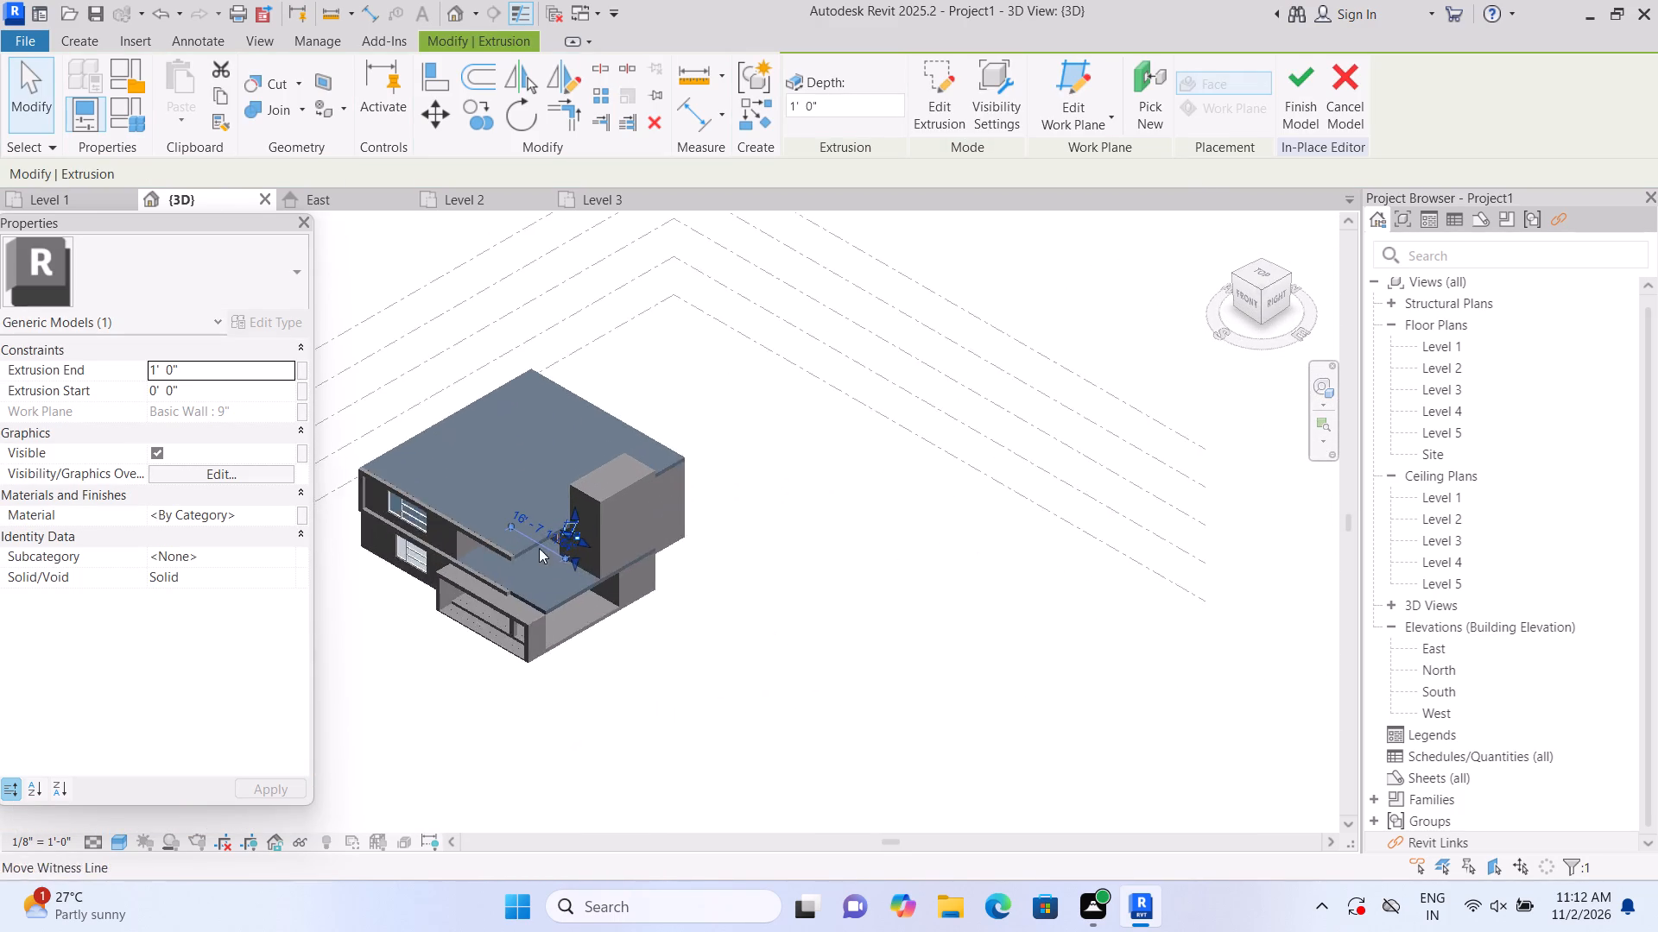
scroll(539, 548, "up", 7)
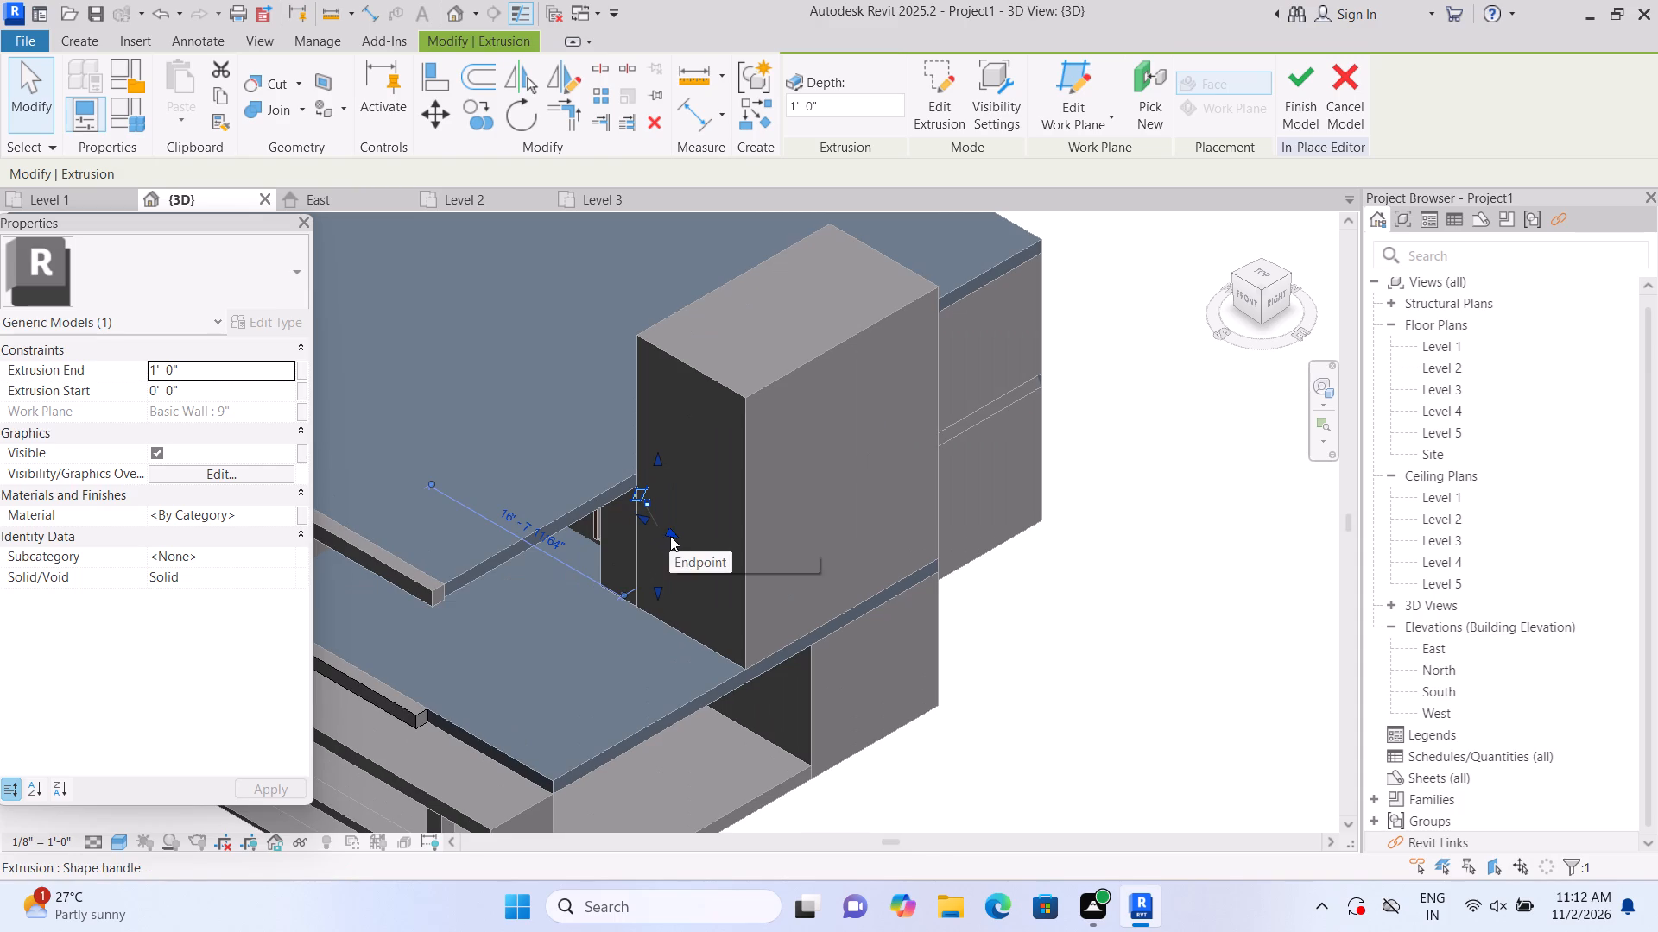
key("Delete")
Examine the open corner between the ends of the upper and lower roof bands in 3D.
scroll(671, 538, "down", 2)
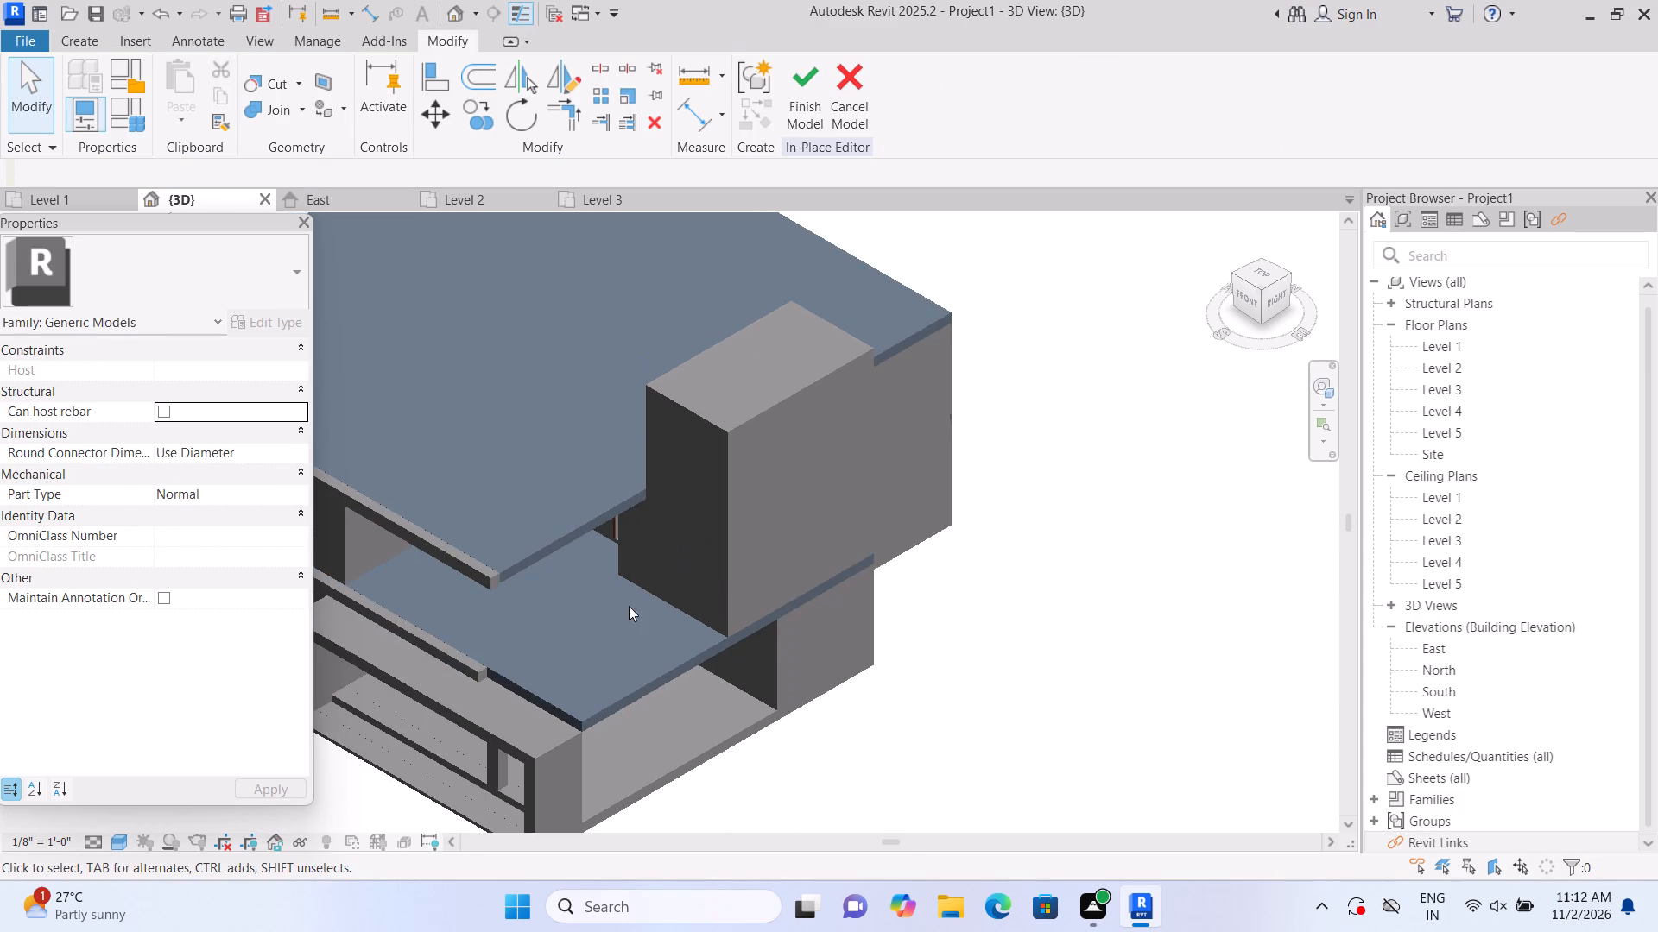
middle_click_drag(560, 628, 717, 635)
middle_click(723, 634)
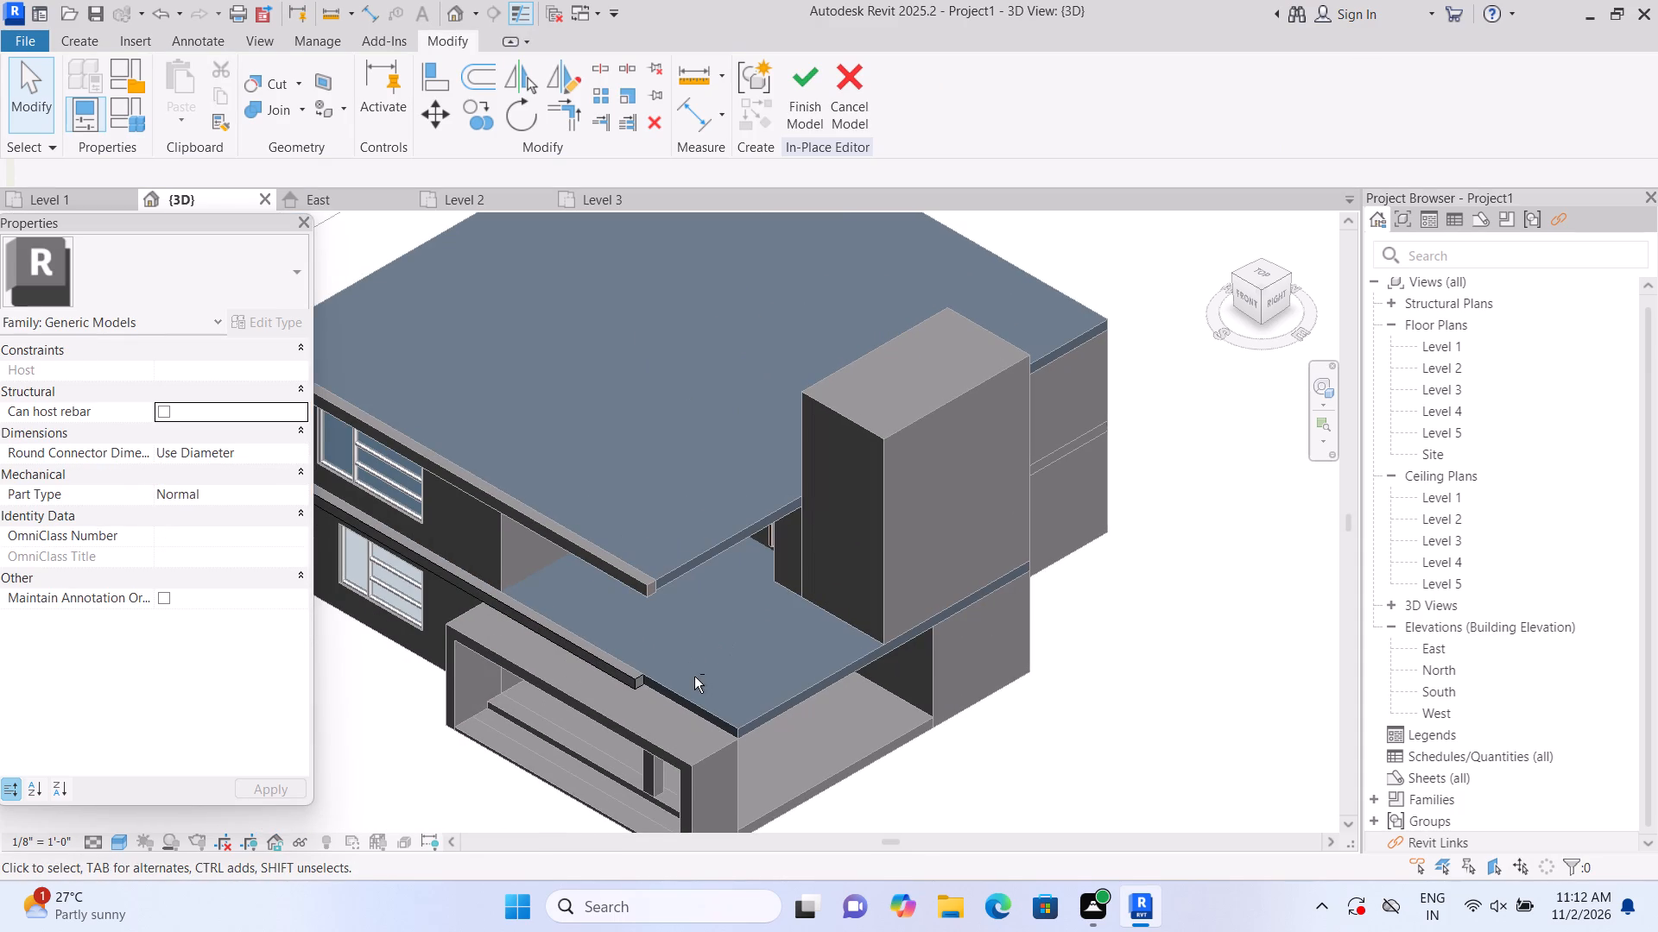
middle_click_drag(694, 677, 709, 565, "shift")
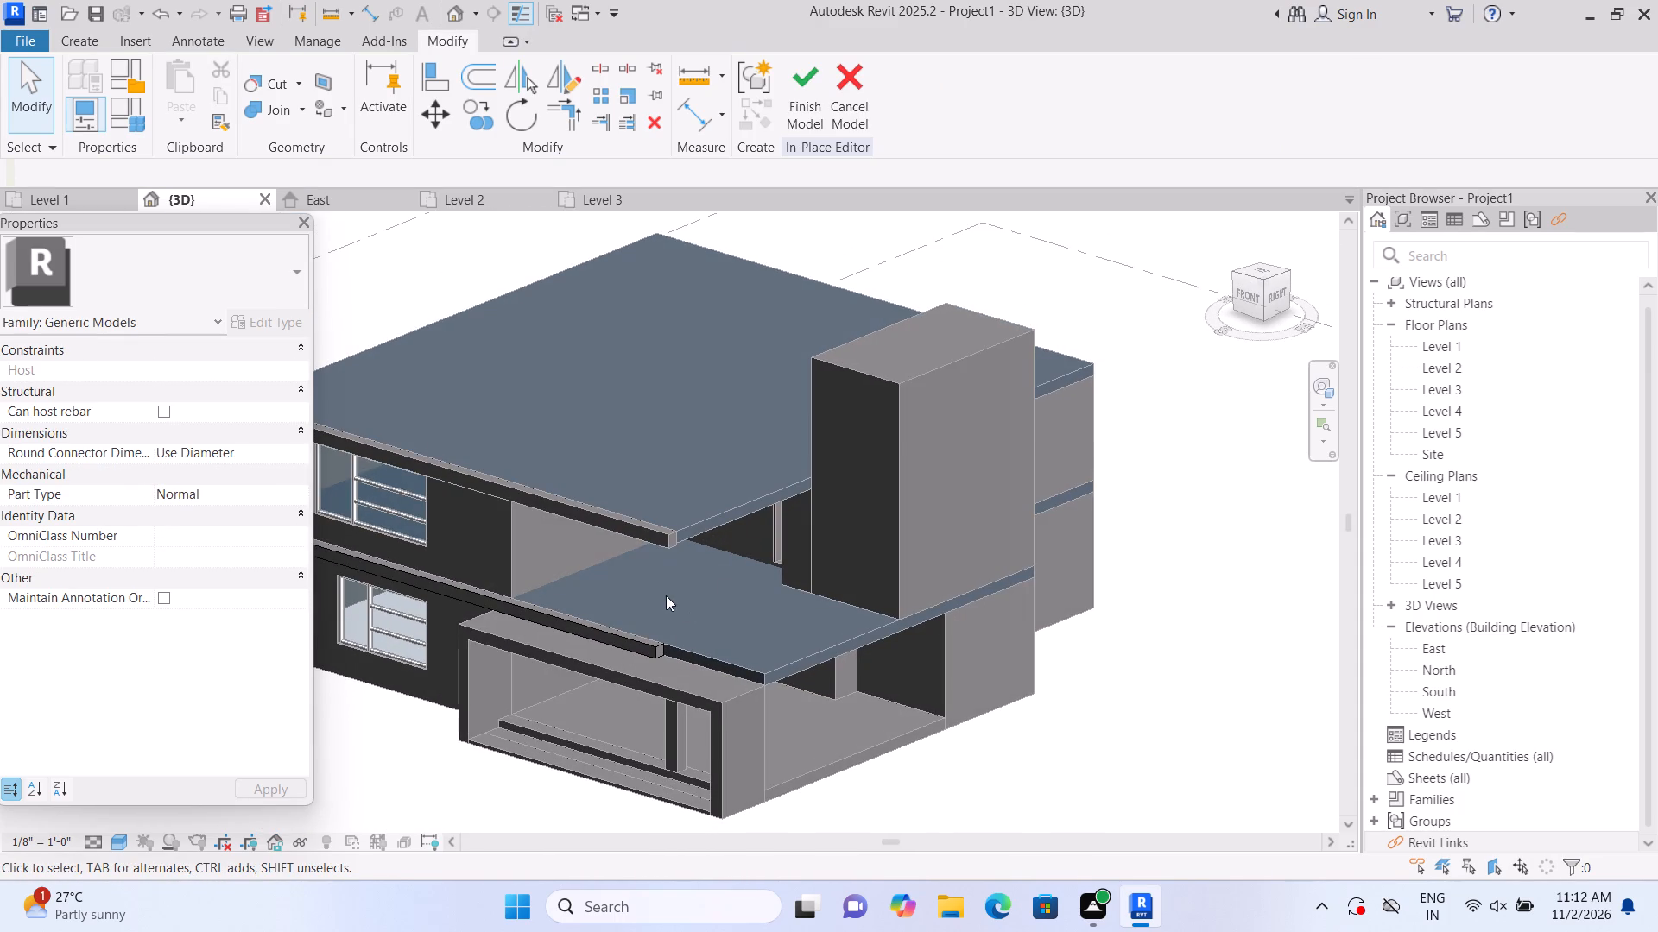
scroll(665, 595, "up", 1)
middle_click_drag(665, 595, 759, 601)
scroll(759, 597, "up", 1)
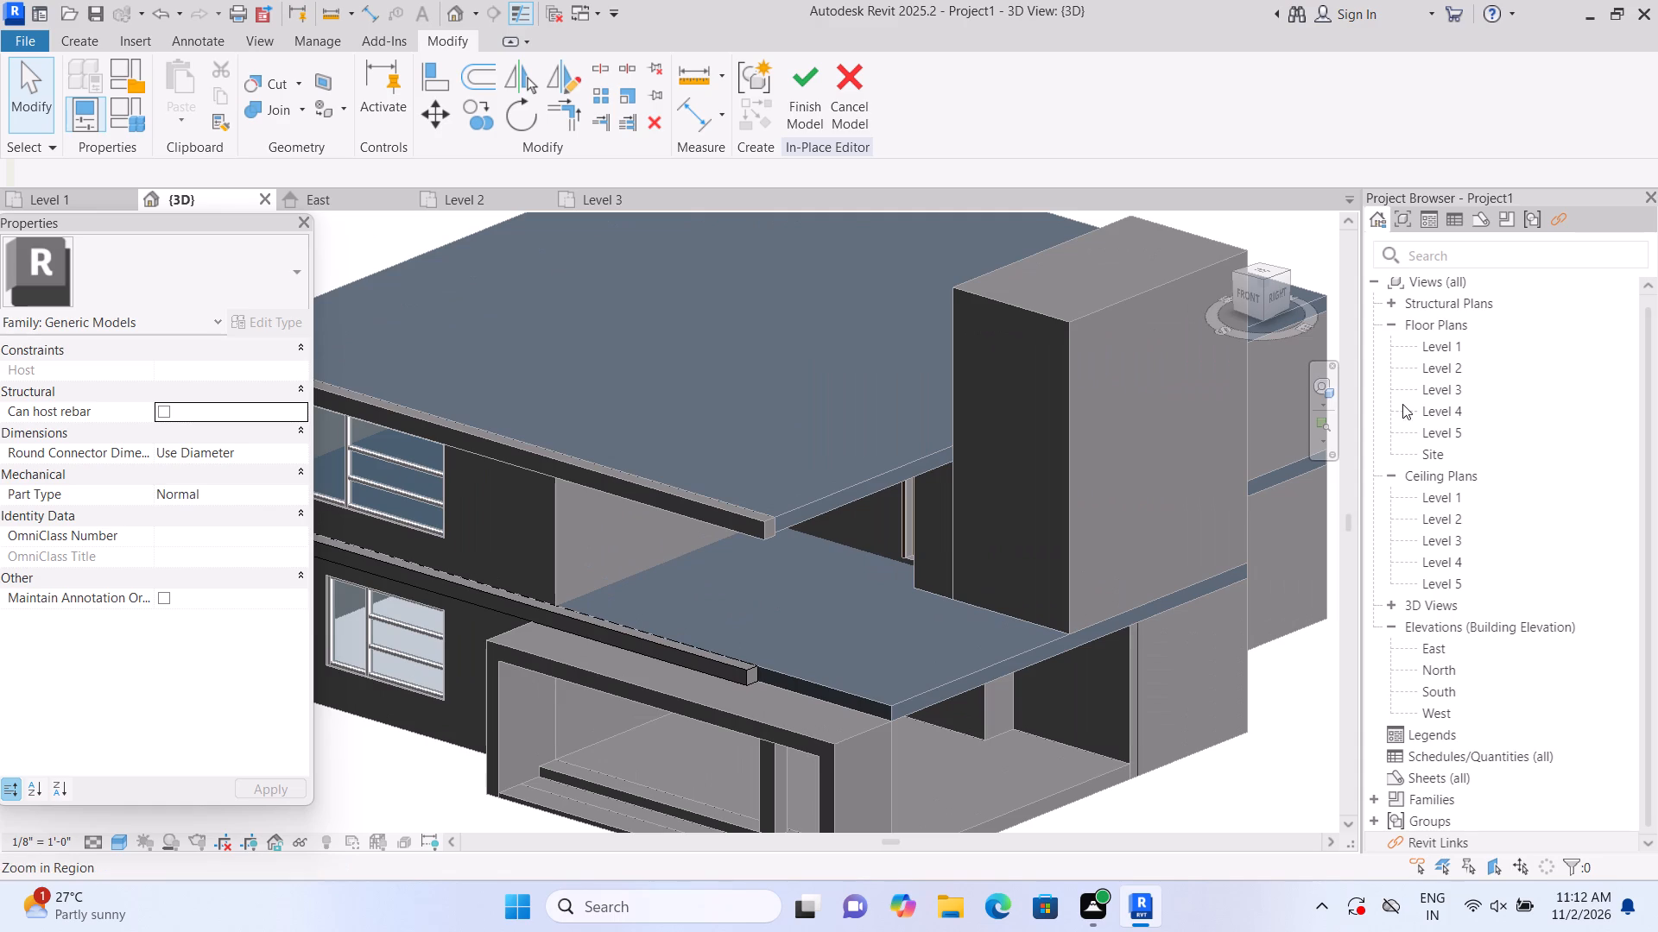
Start a new extrusion from the front view and set its work plane to a face of the lower roof band.
left_click(1255, 298)
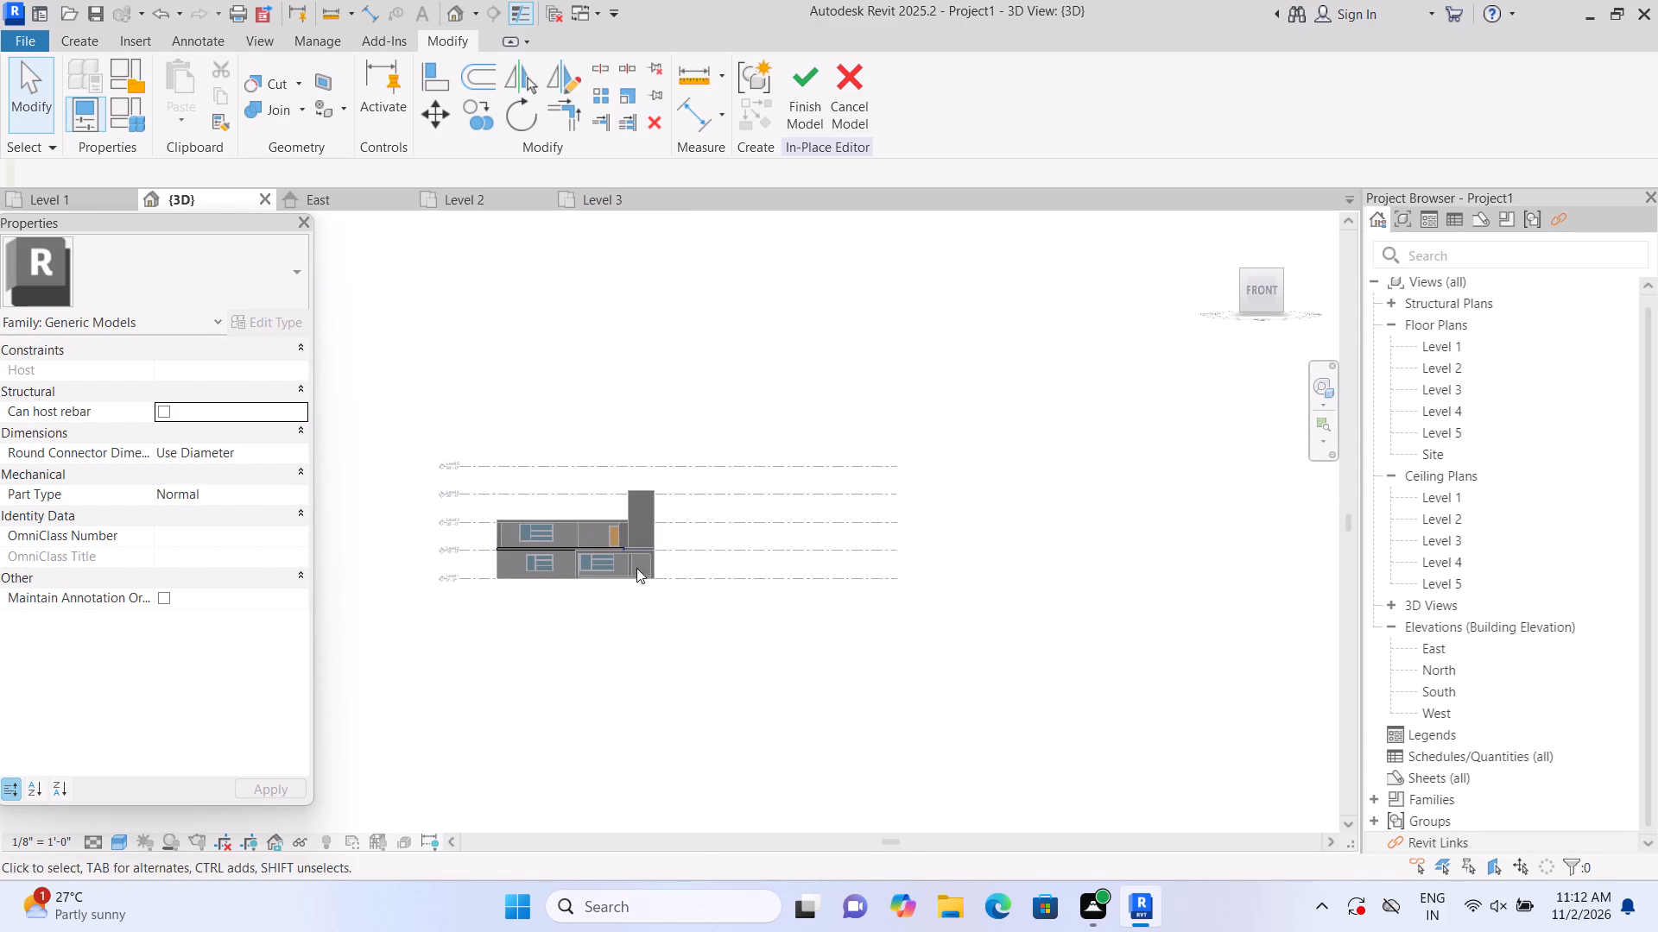
scroll(494, 521, "up", 10)
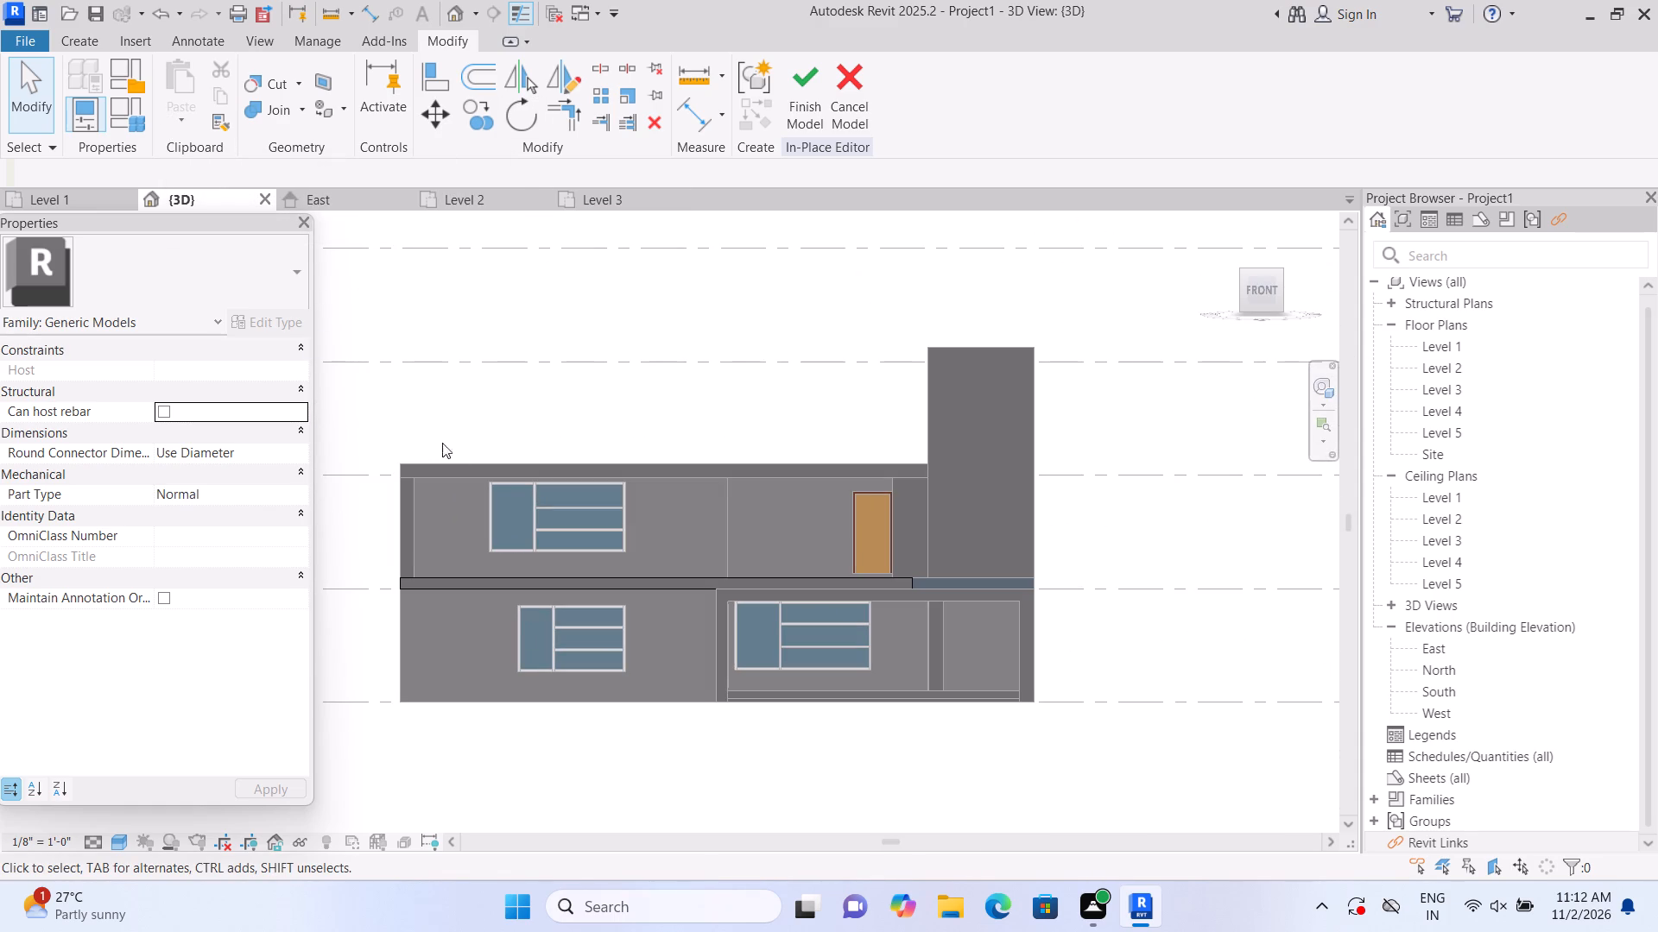
double_click(80, 33)
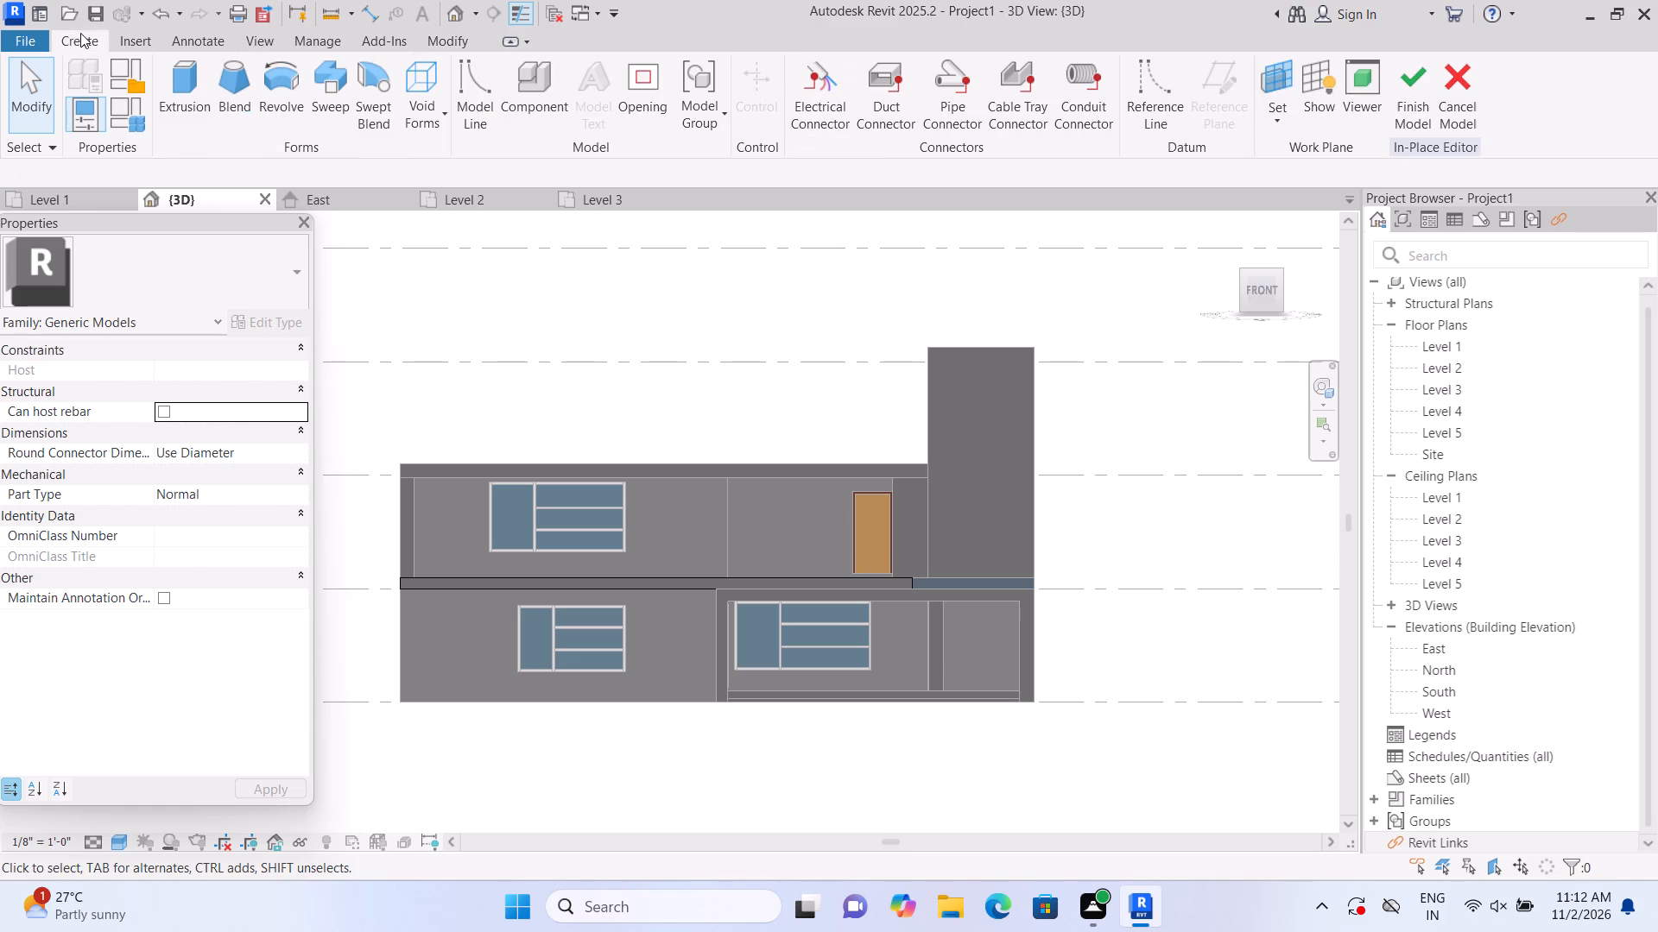
left_click(199, 85)
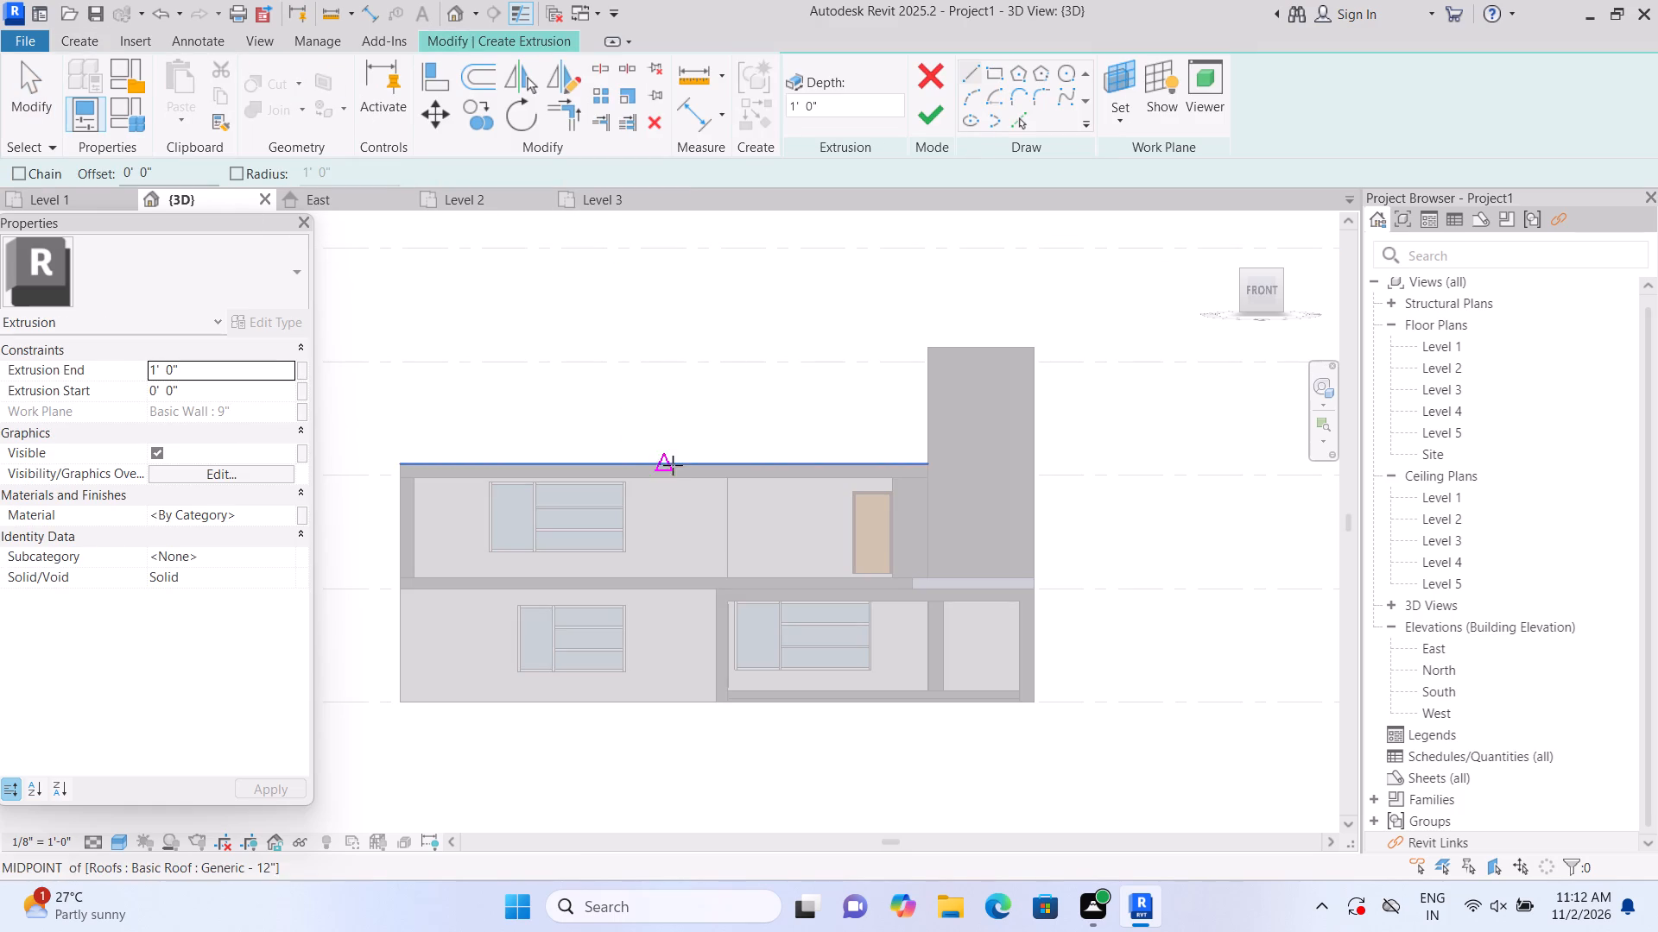
left_click(994, 79)
scroll(871, 597, "up", 3)
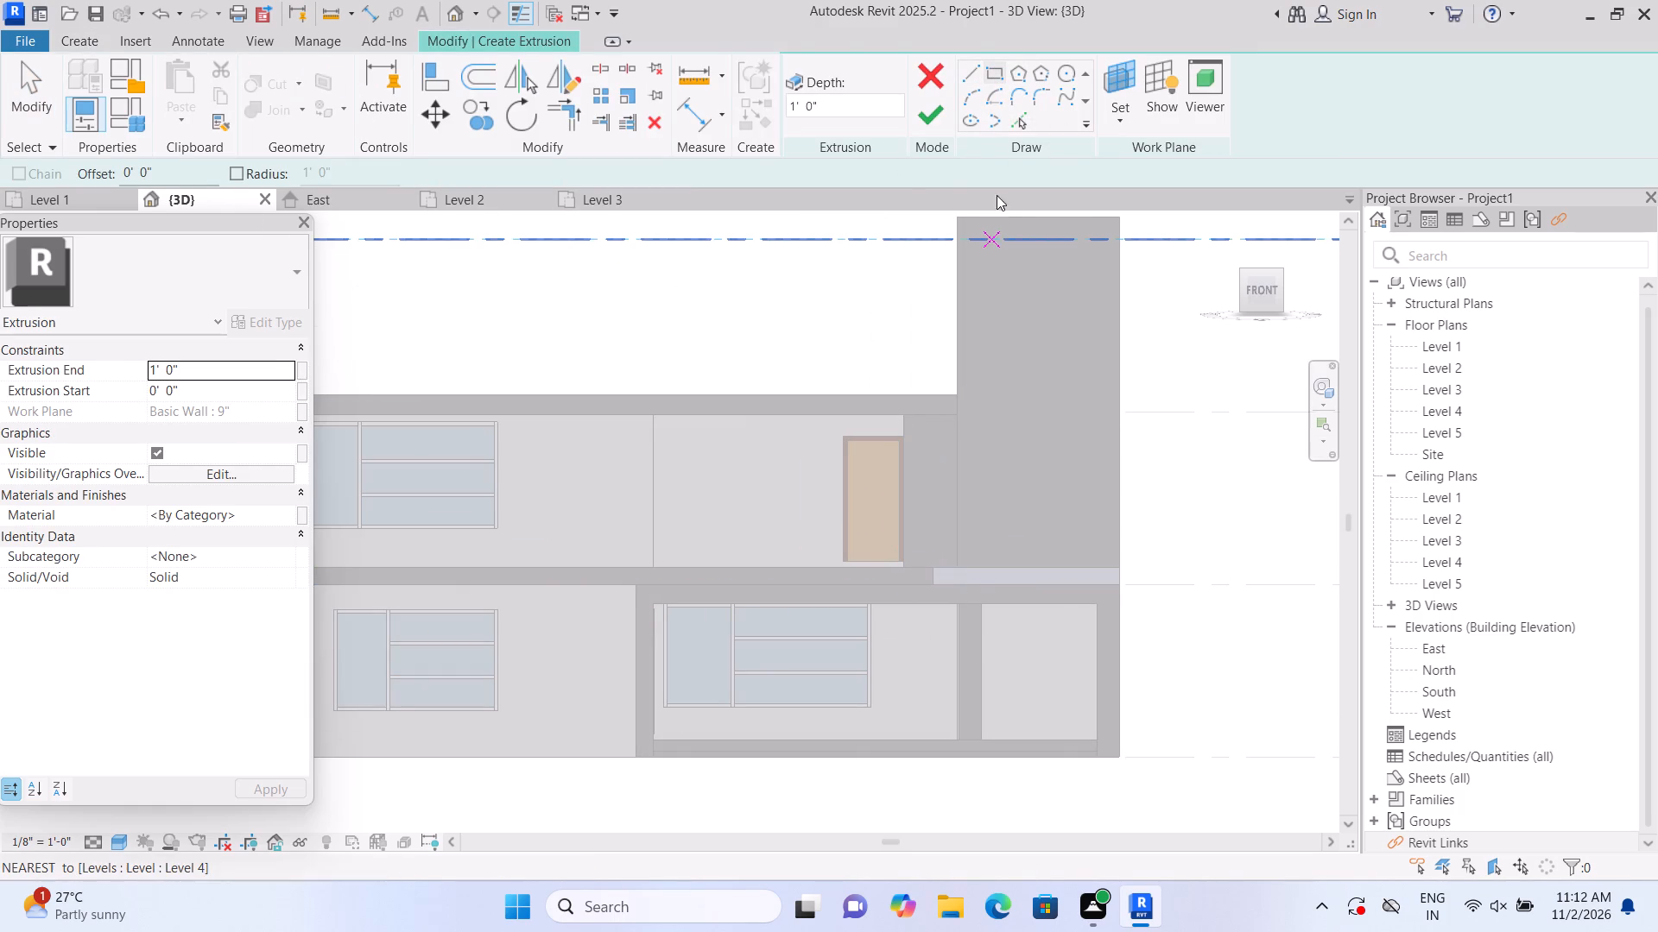
left_click(1136, 129)
left_click(1150, 195)
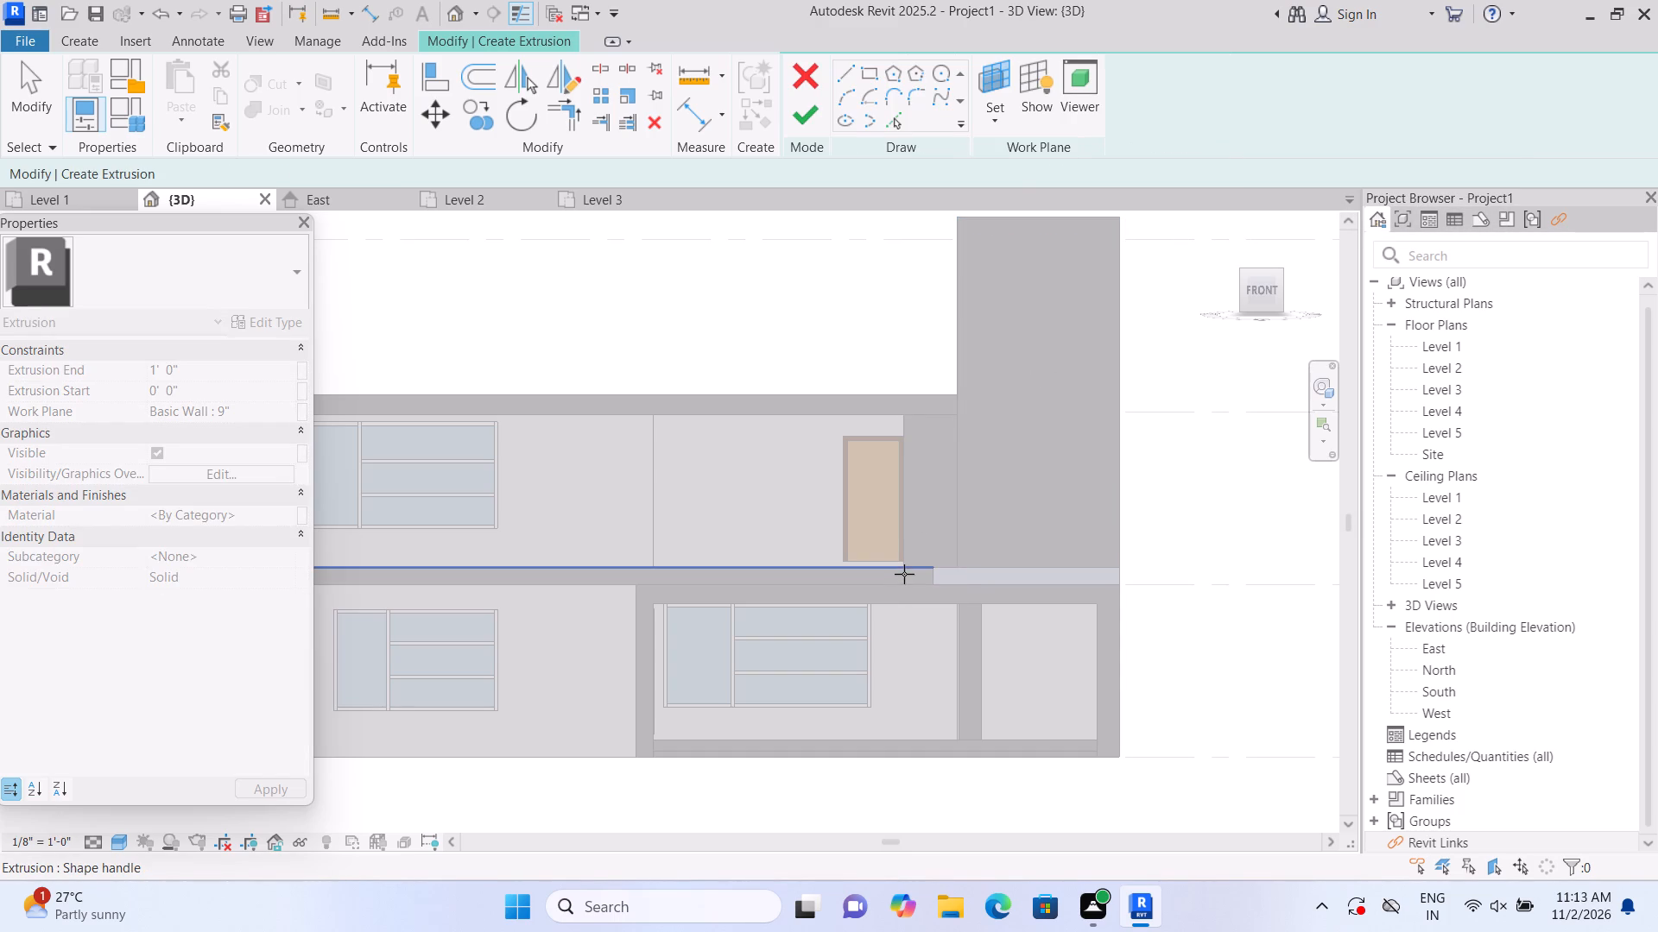
left_click(928, 585)
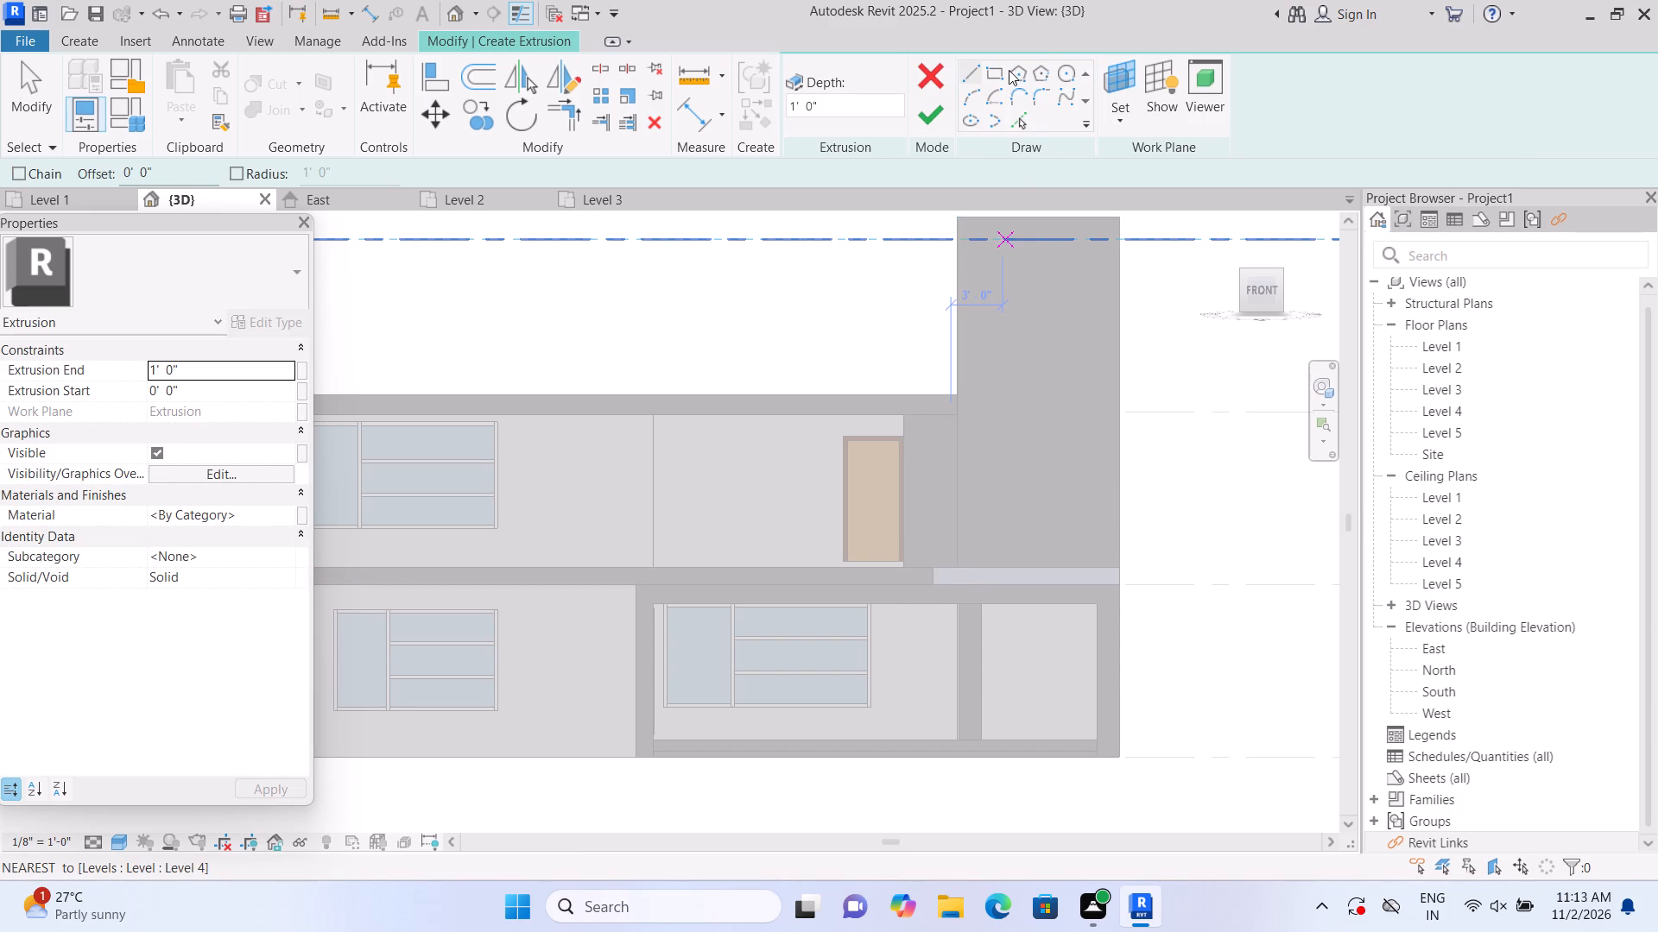
Sketch a rectangle about 1' 1 1/2" wide and 9' high from the lower band's end up to Level 3 and finish it as a 1' deep extrusion.
left_click(993, 78)
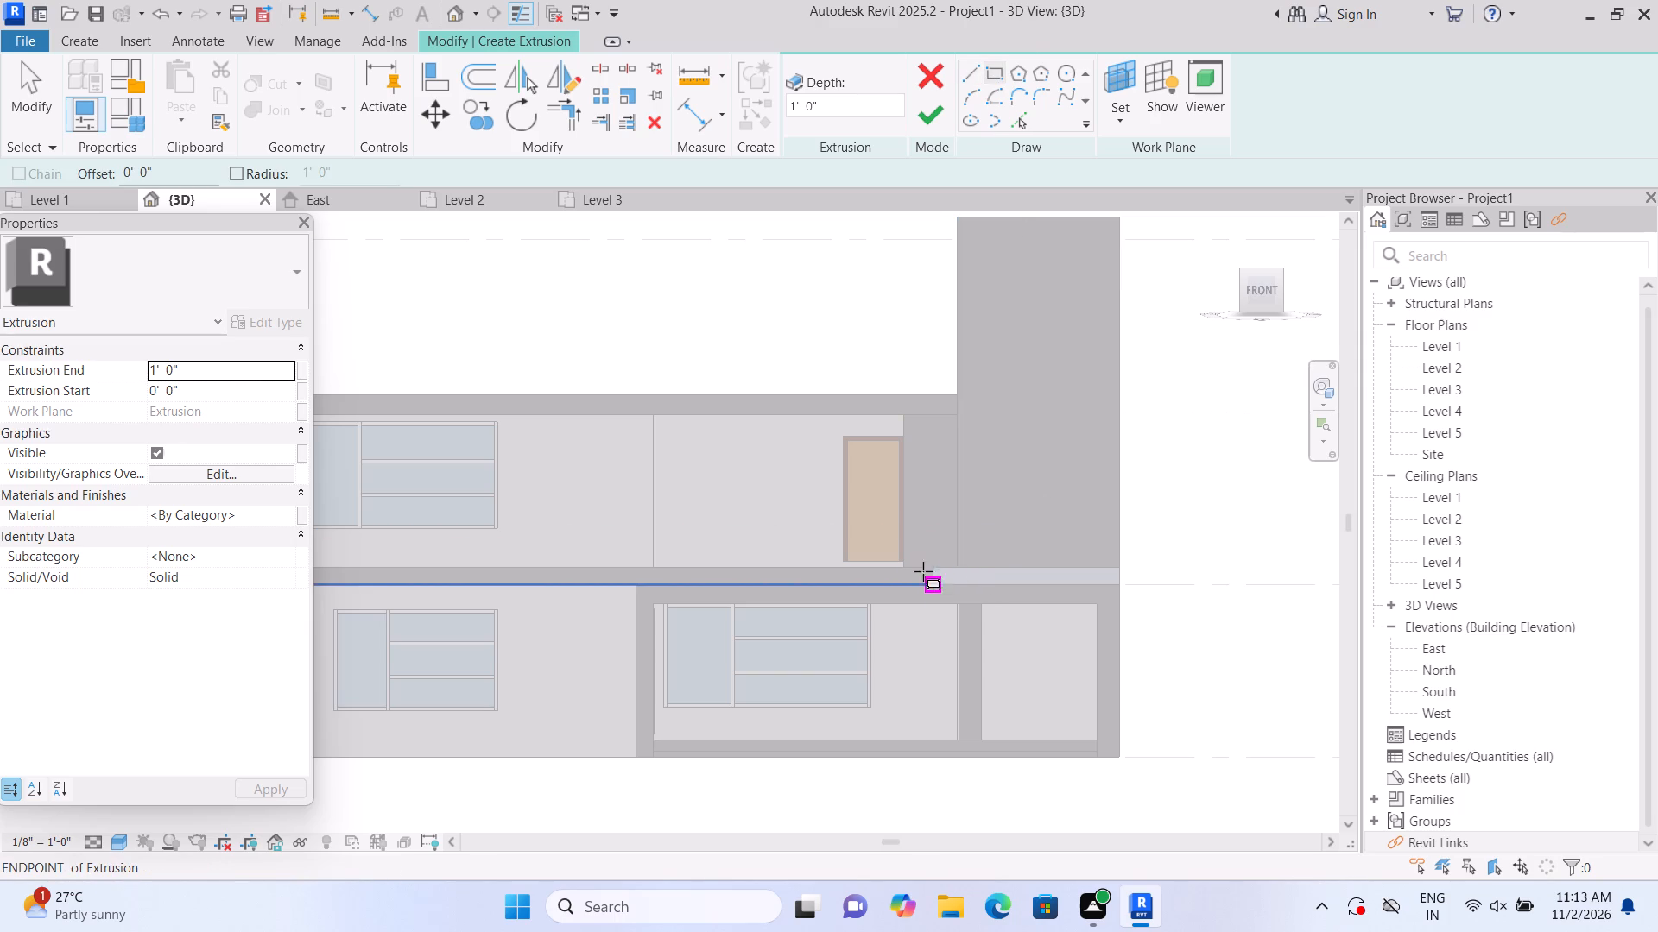
left_click(928, 562)
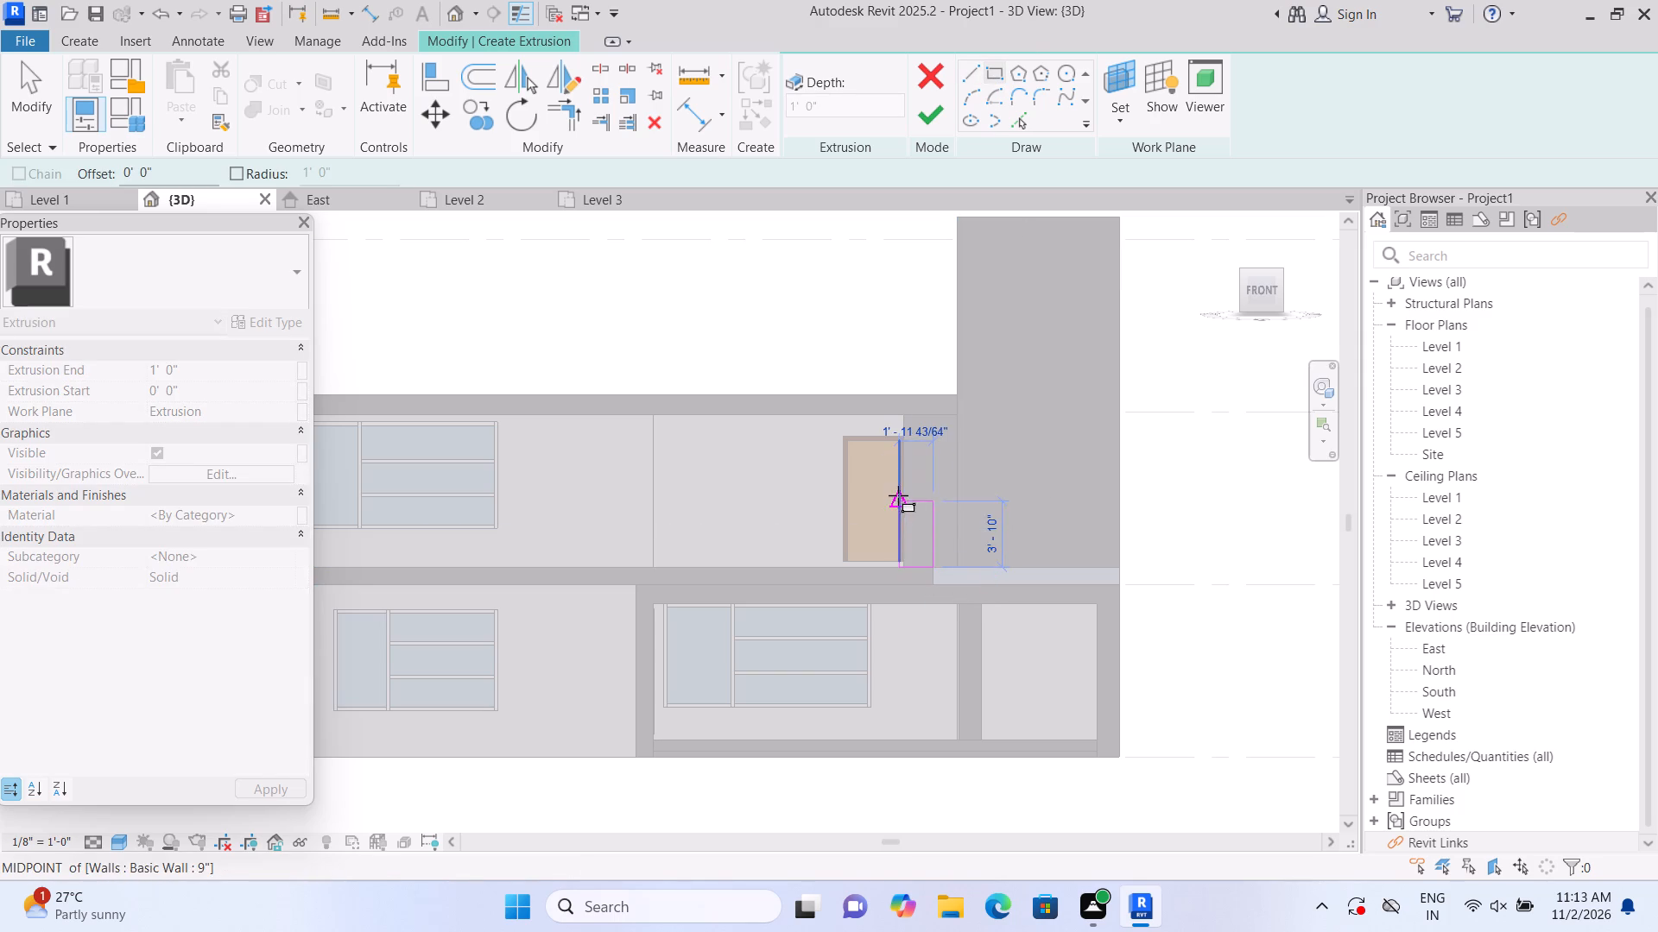
left_click(914, 409)
key("Escape")
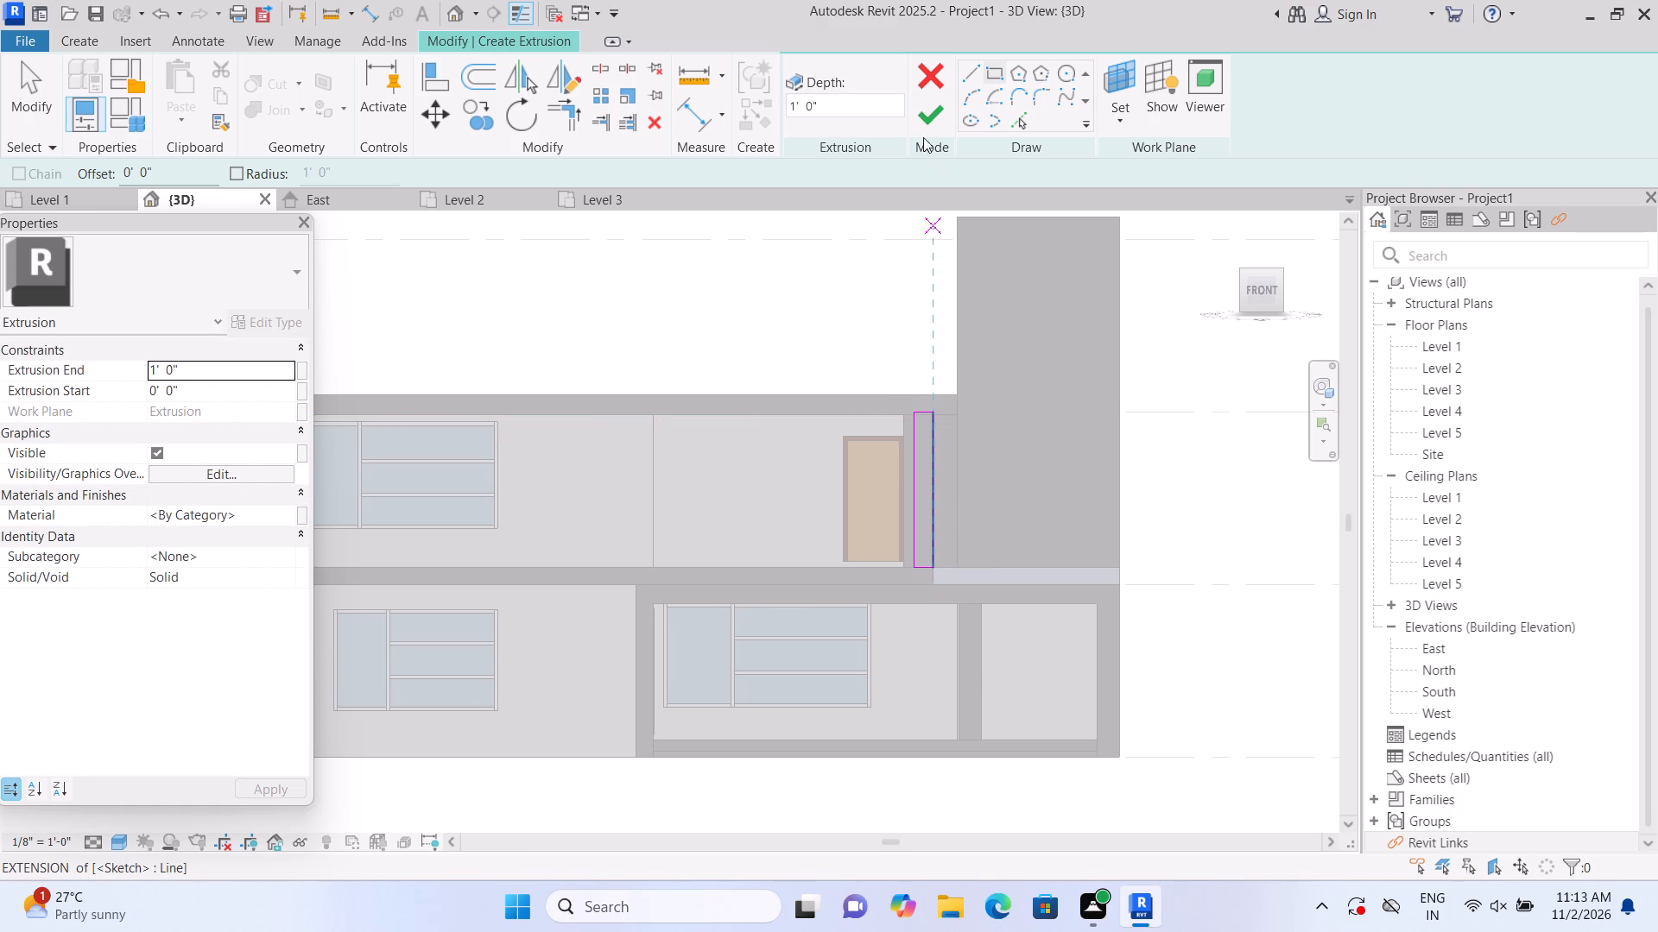
left_click(923, 119)
scroll(972, 466, "down", 5)
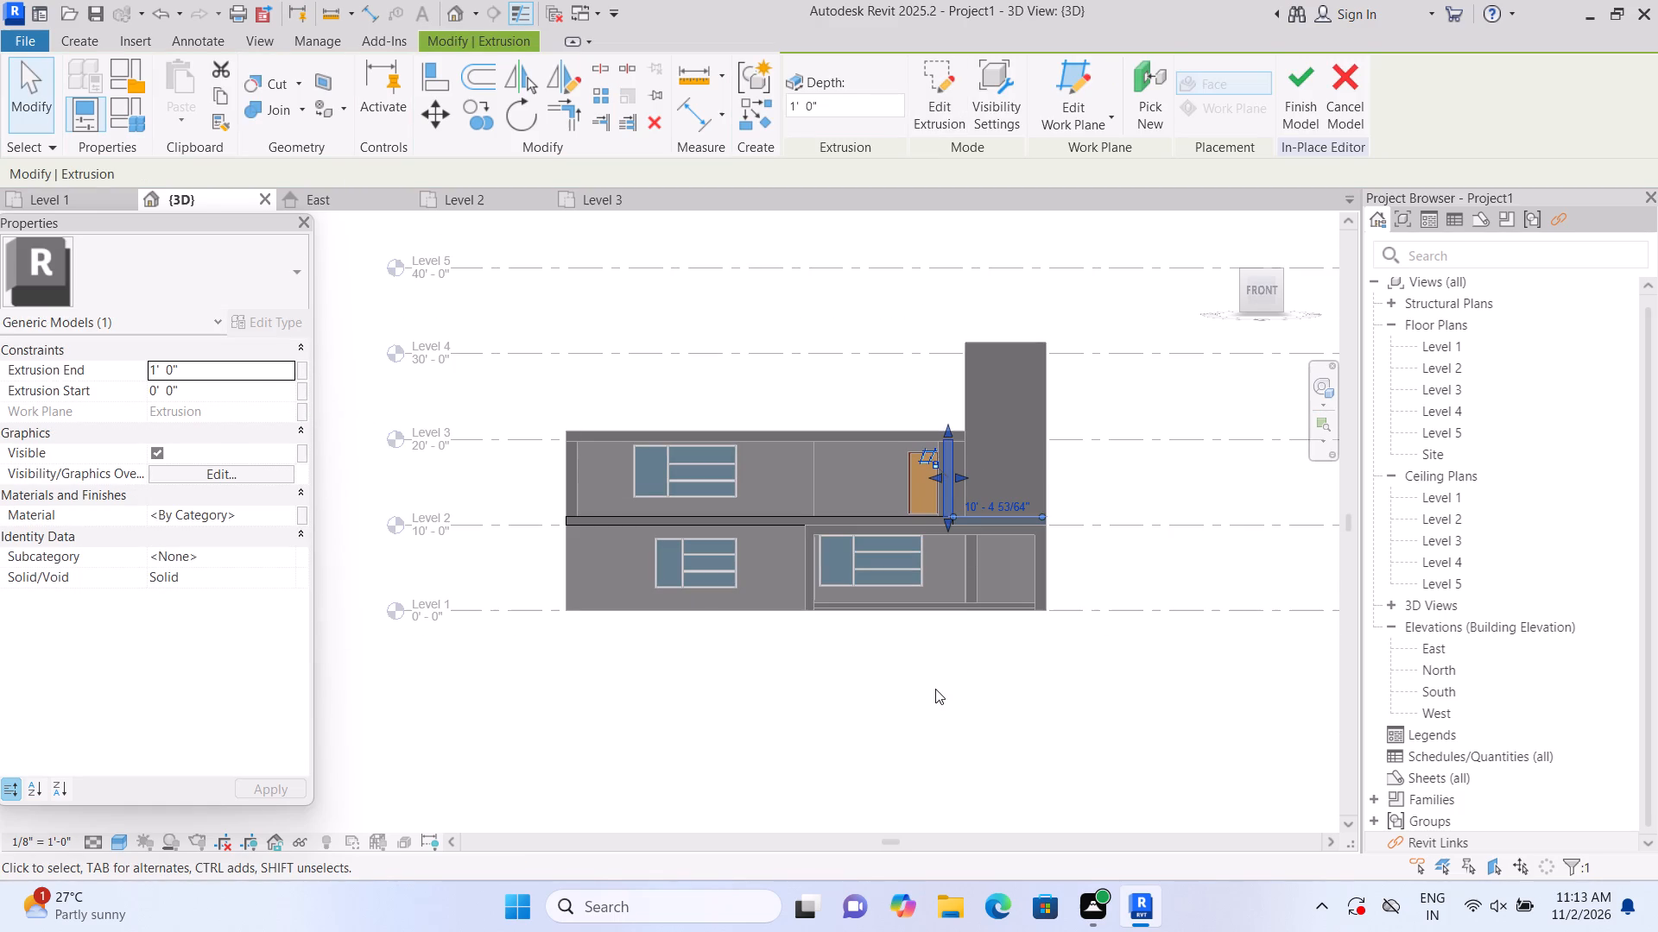
left_click(934, 689)
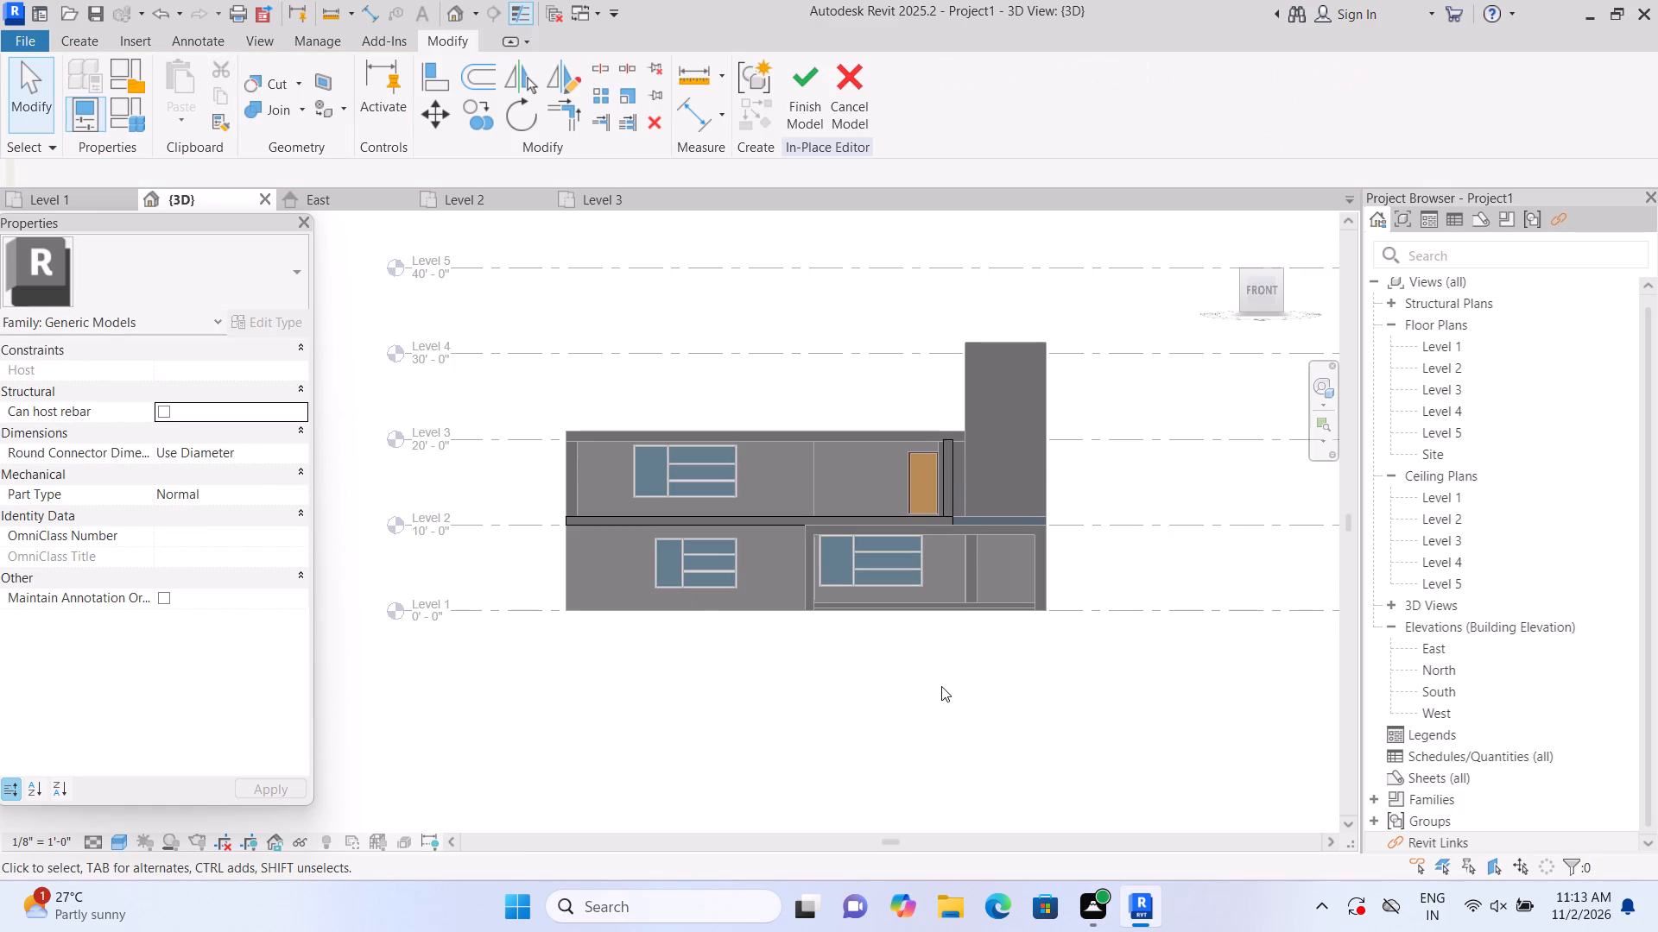
Inspect the new post in 3D, checking where it meets the upper and lower roof bands.
middle_click_drag(949, 682, 808, 733, "shift")
middle_click_drag(678, 697, 801, 765)
scroll(810, 619, "up", 4)
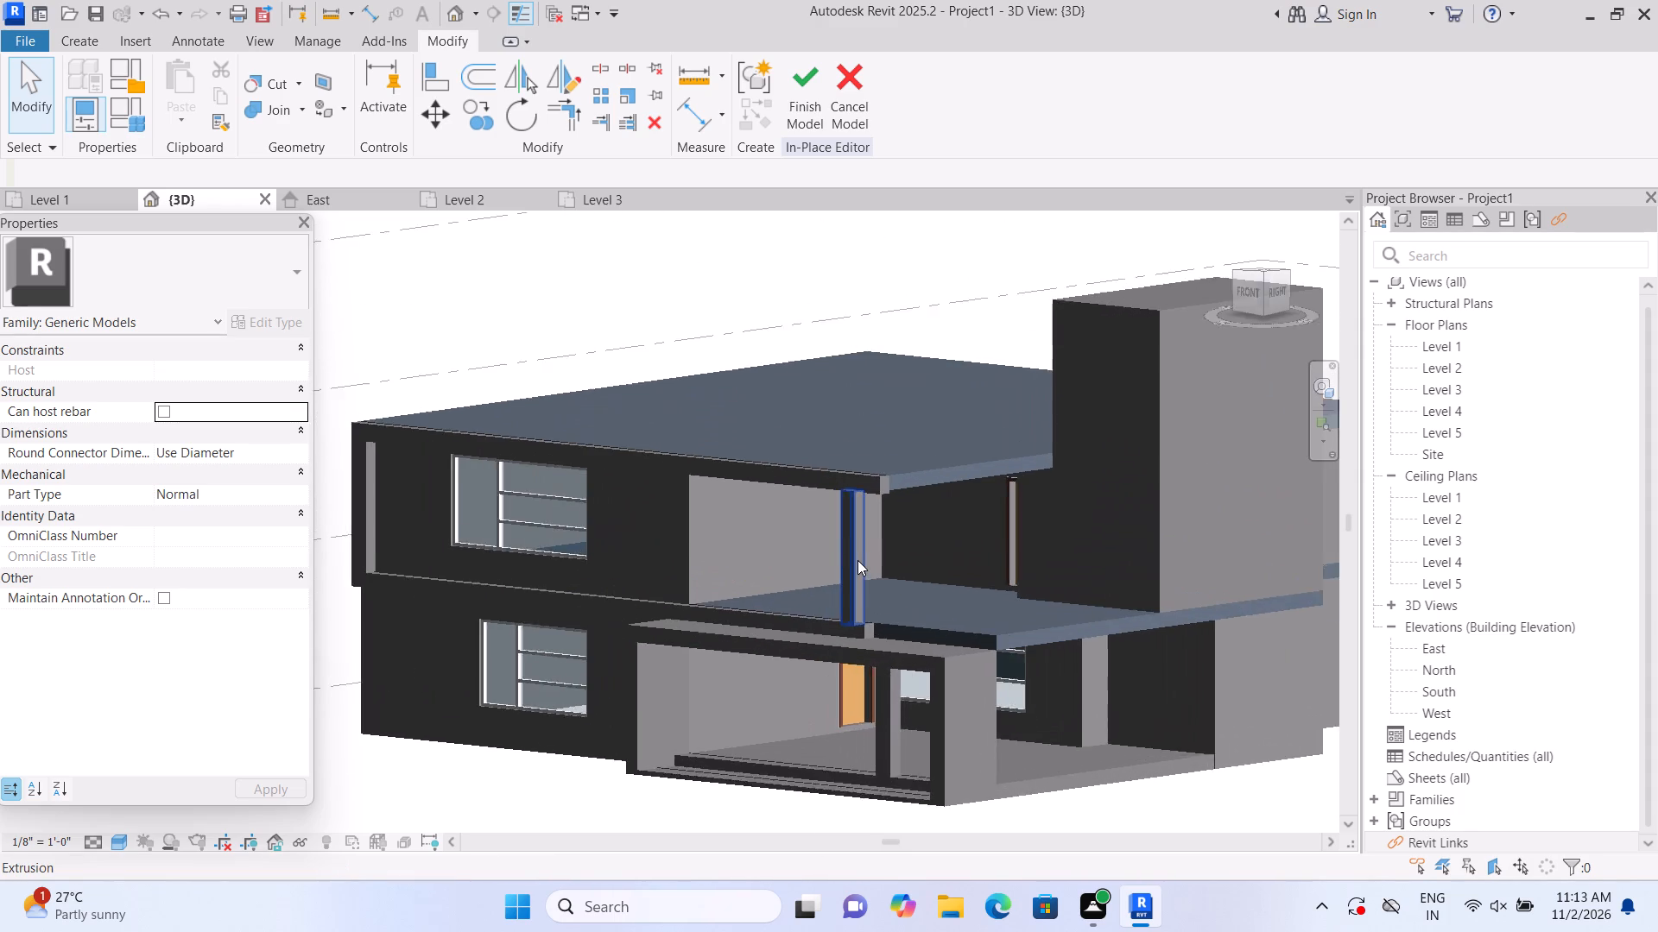
scroll(857, 560, "up", 4)
scroll(863, 637, "up", 3)
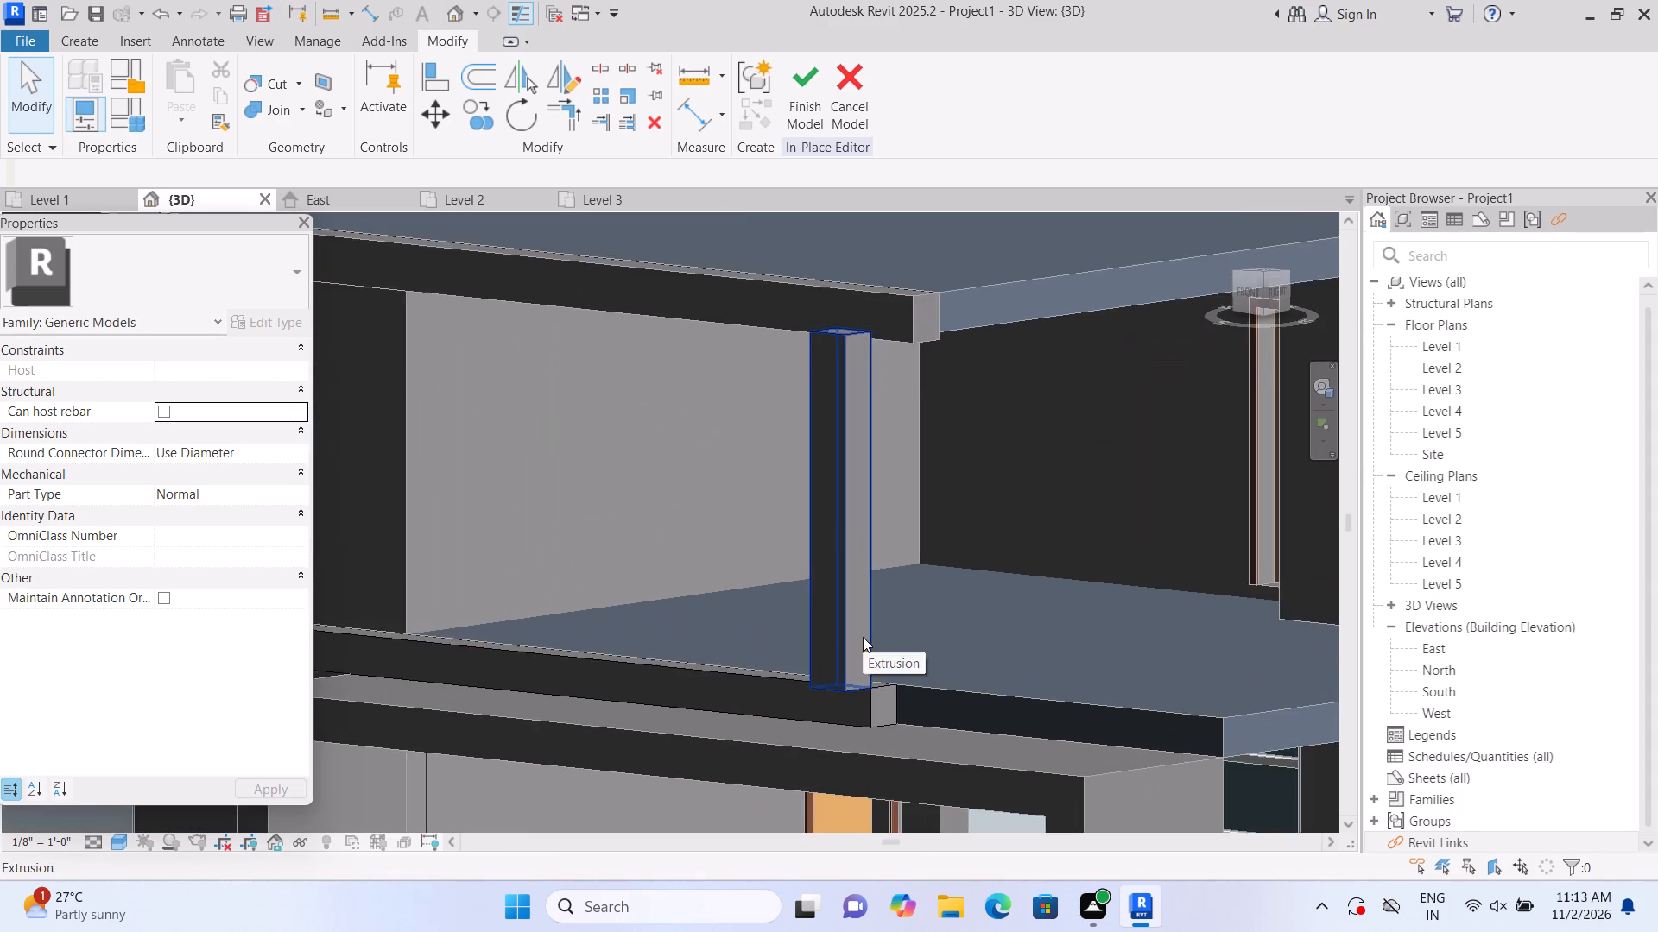
scroll(863, 637, "down", 3)
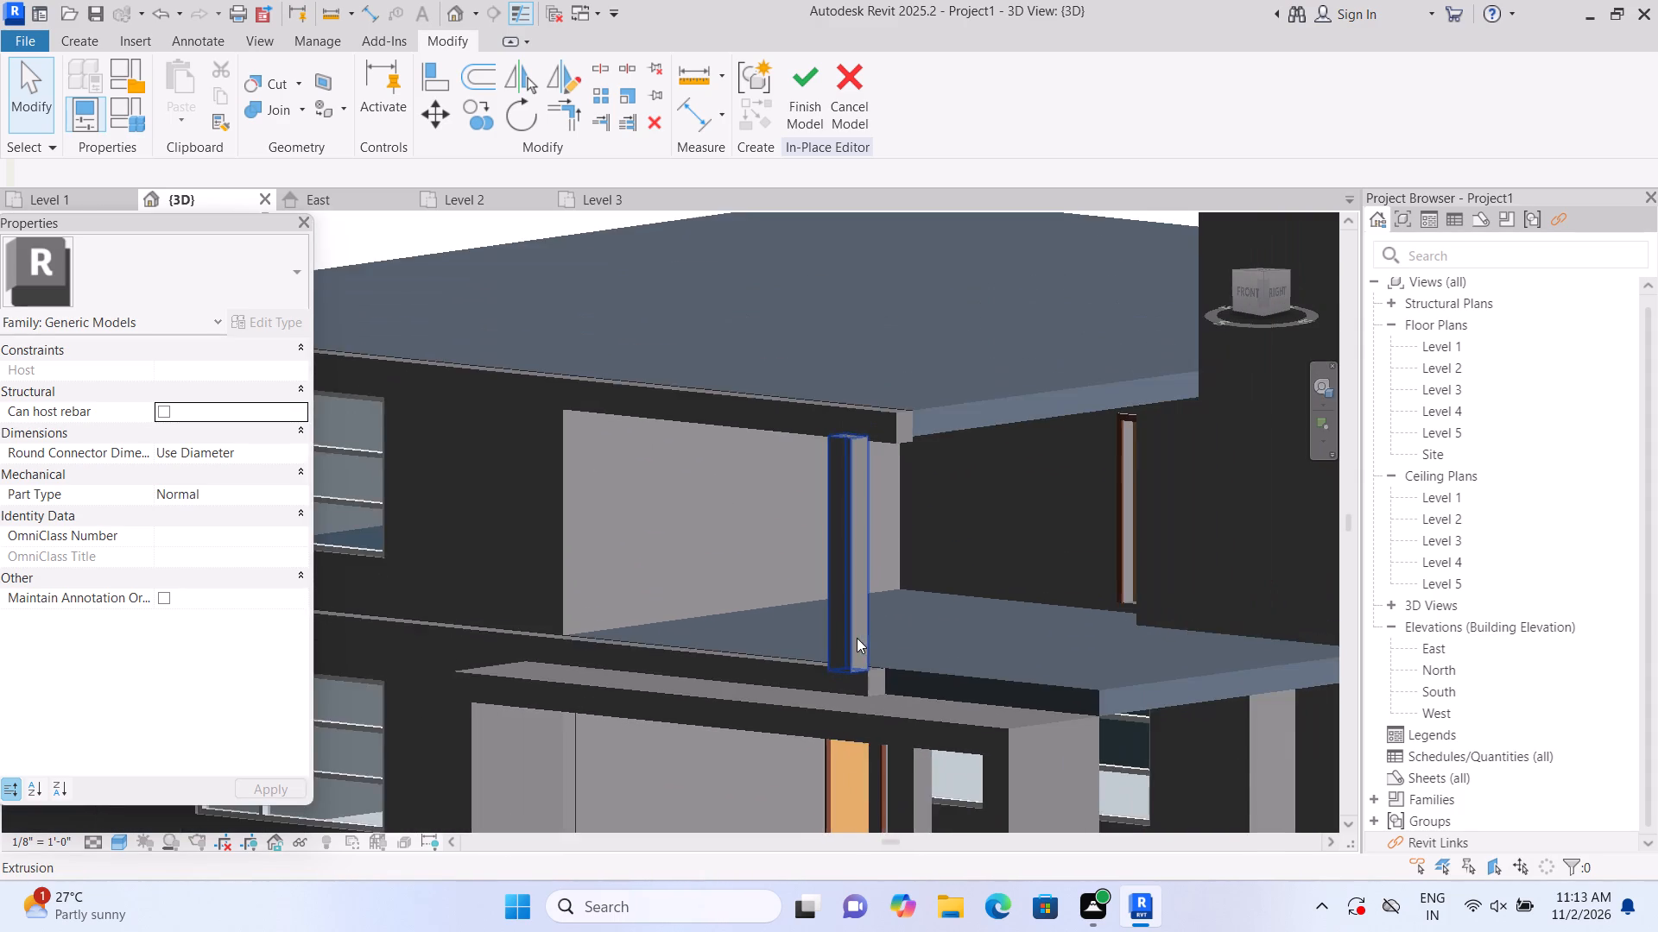
Shift the post sideways in the front view so it spans from the lower roof band's end to the upper band's end.
scroll(853, 638, "up", 2)
left_click(846, 628)
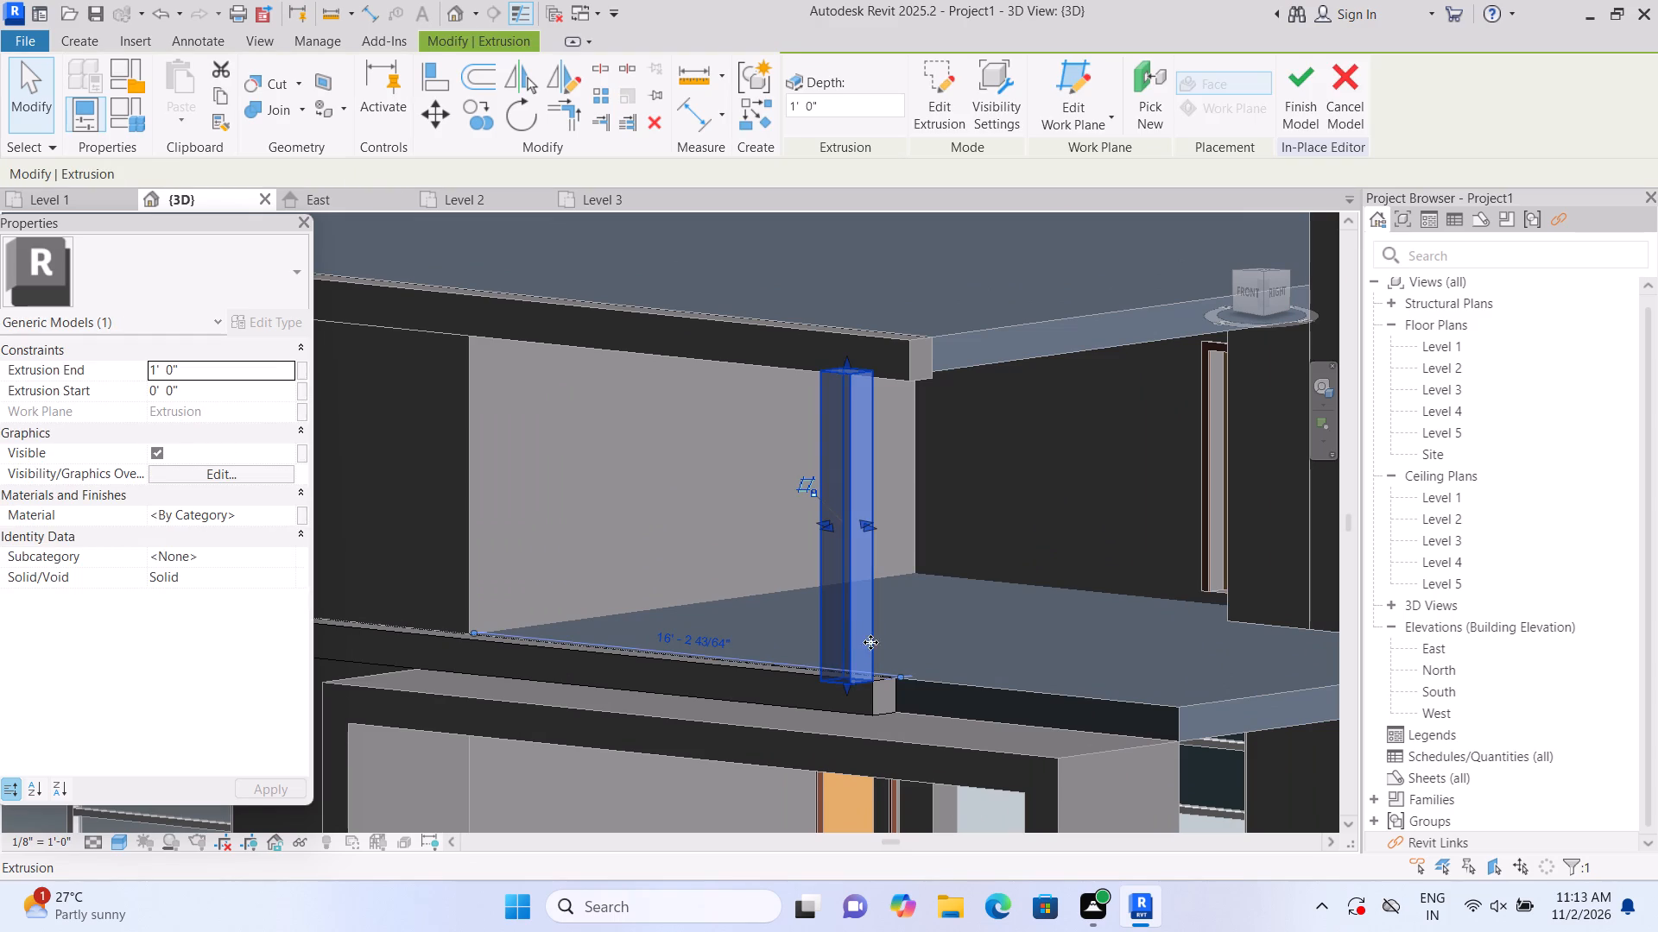
scroll(860, 683, "up", 6)
scroll(872, 669, "down", 9)
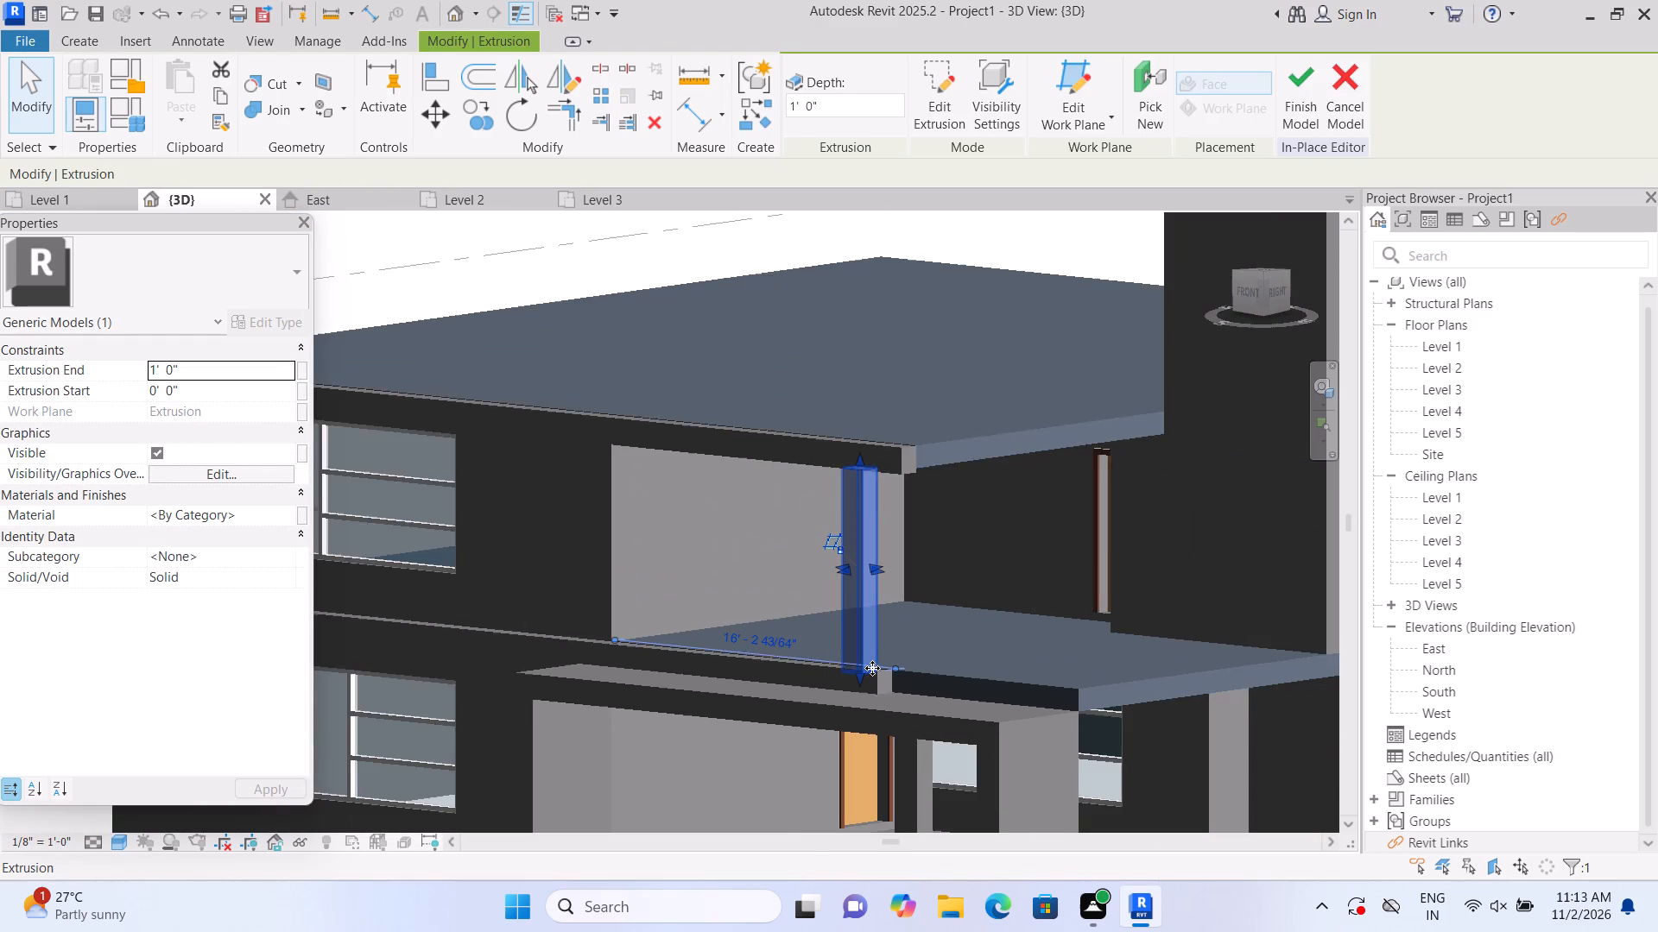
left_click(1252, 294)
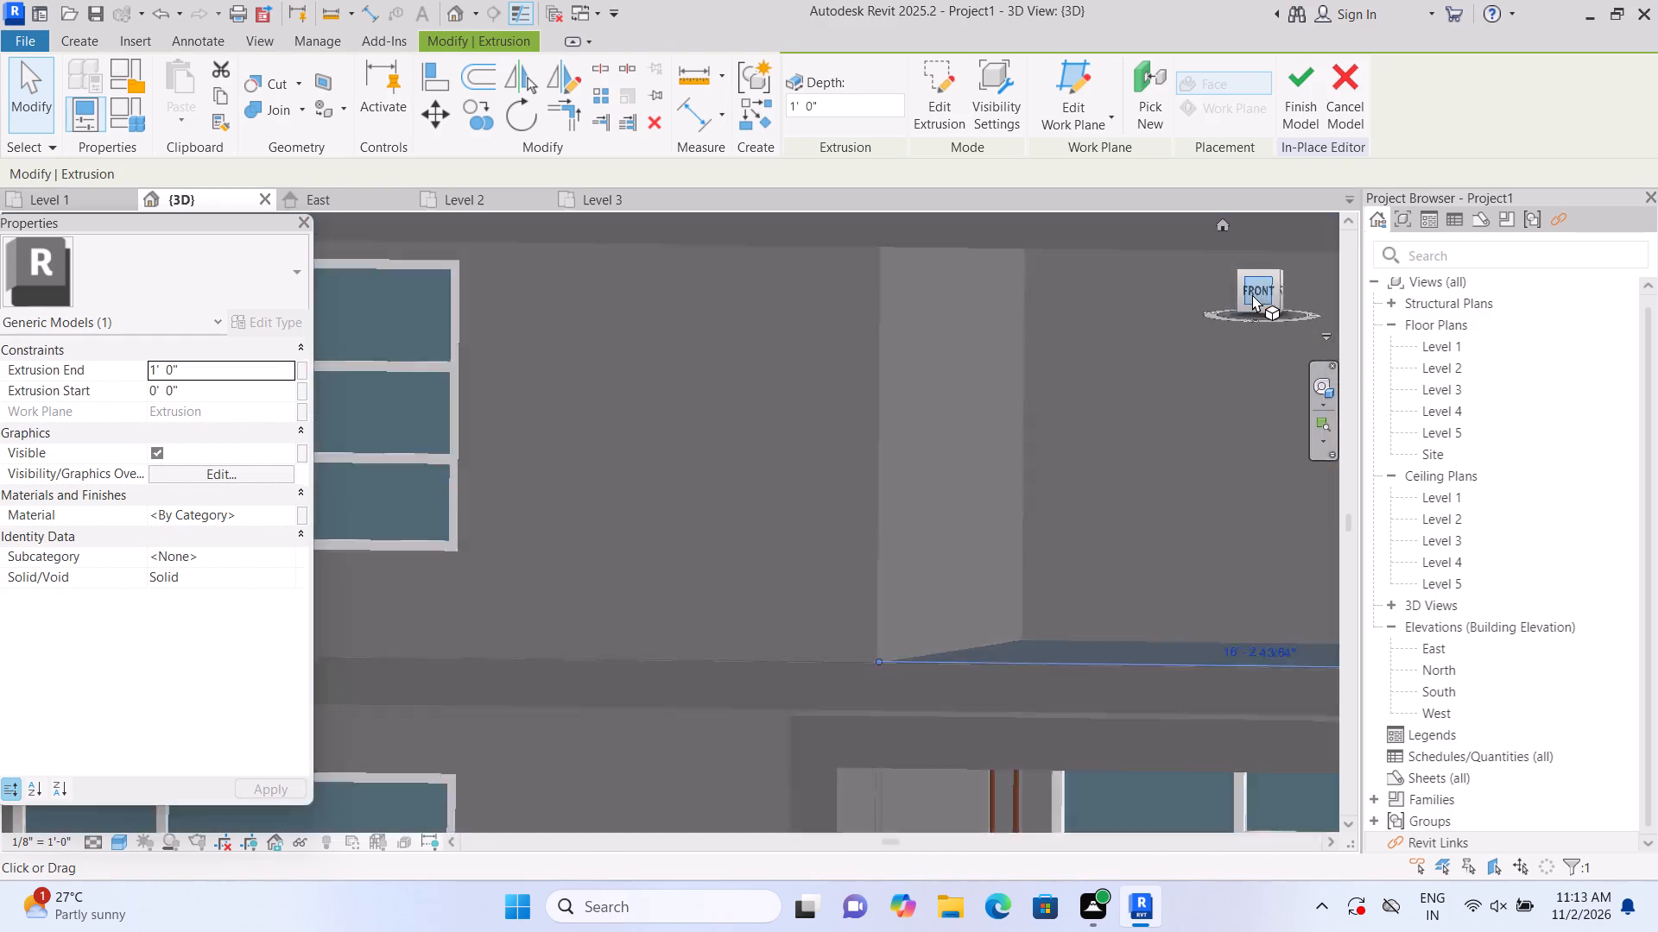
scroll(1037, 475, "down", 4)
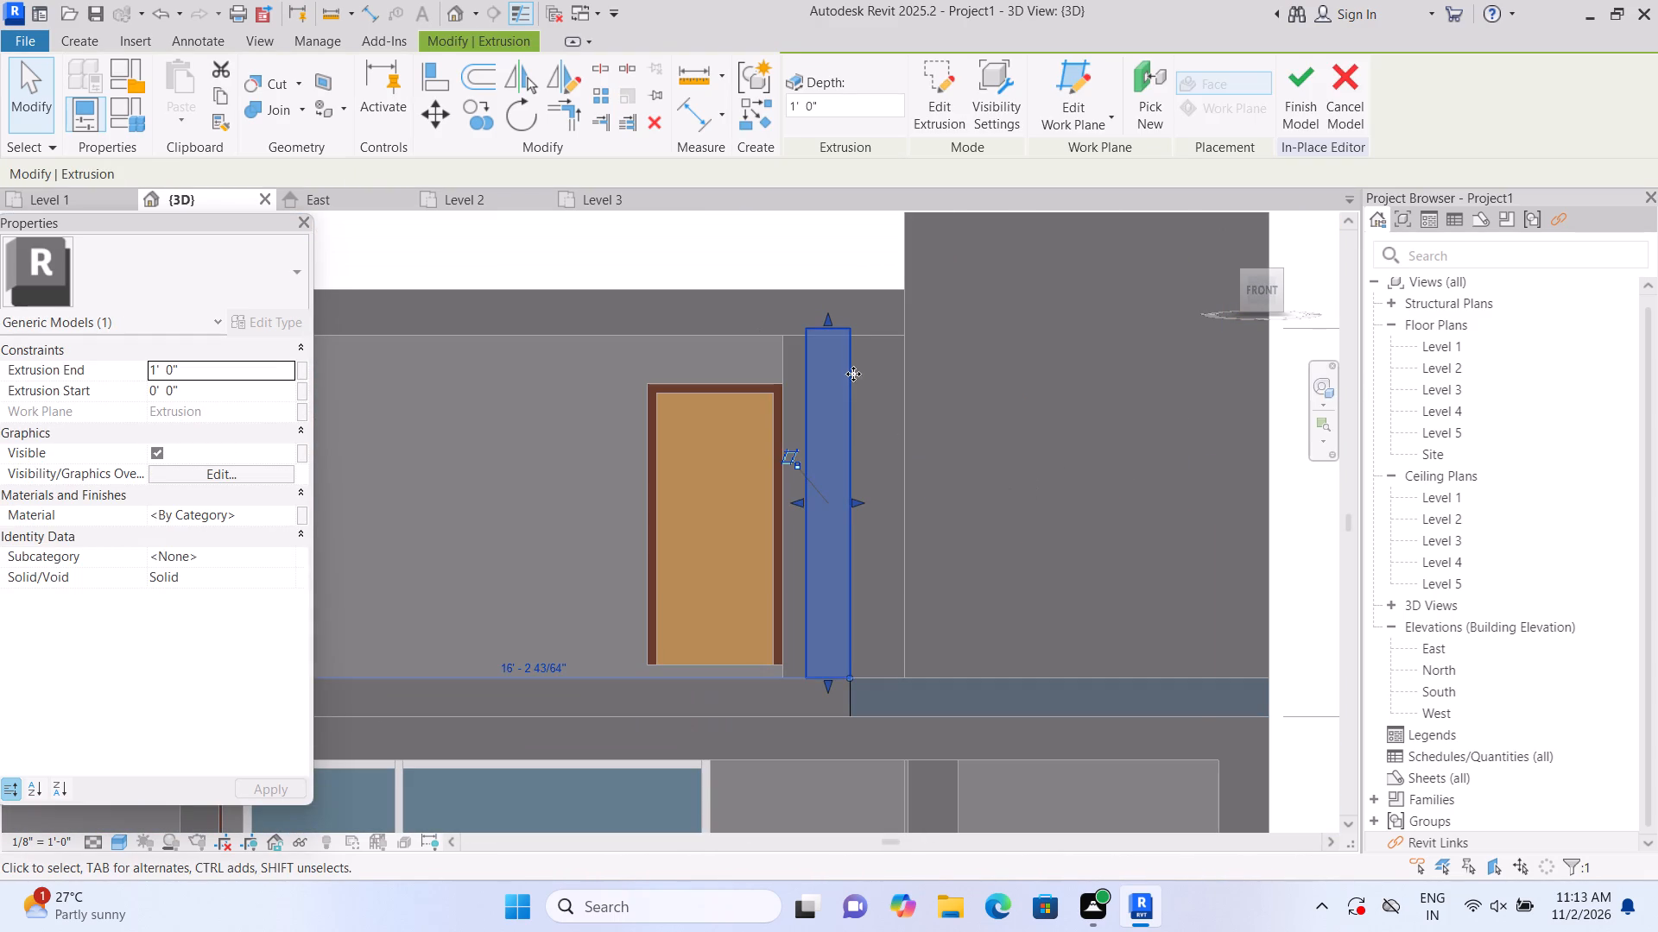
left_click(1222, 222)
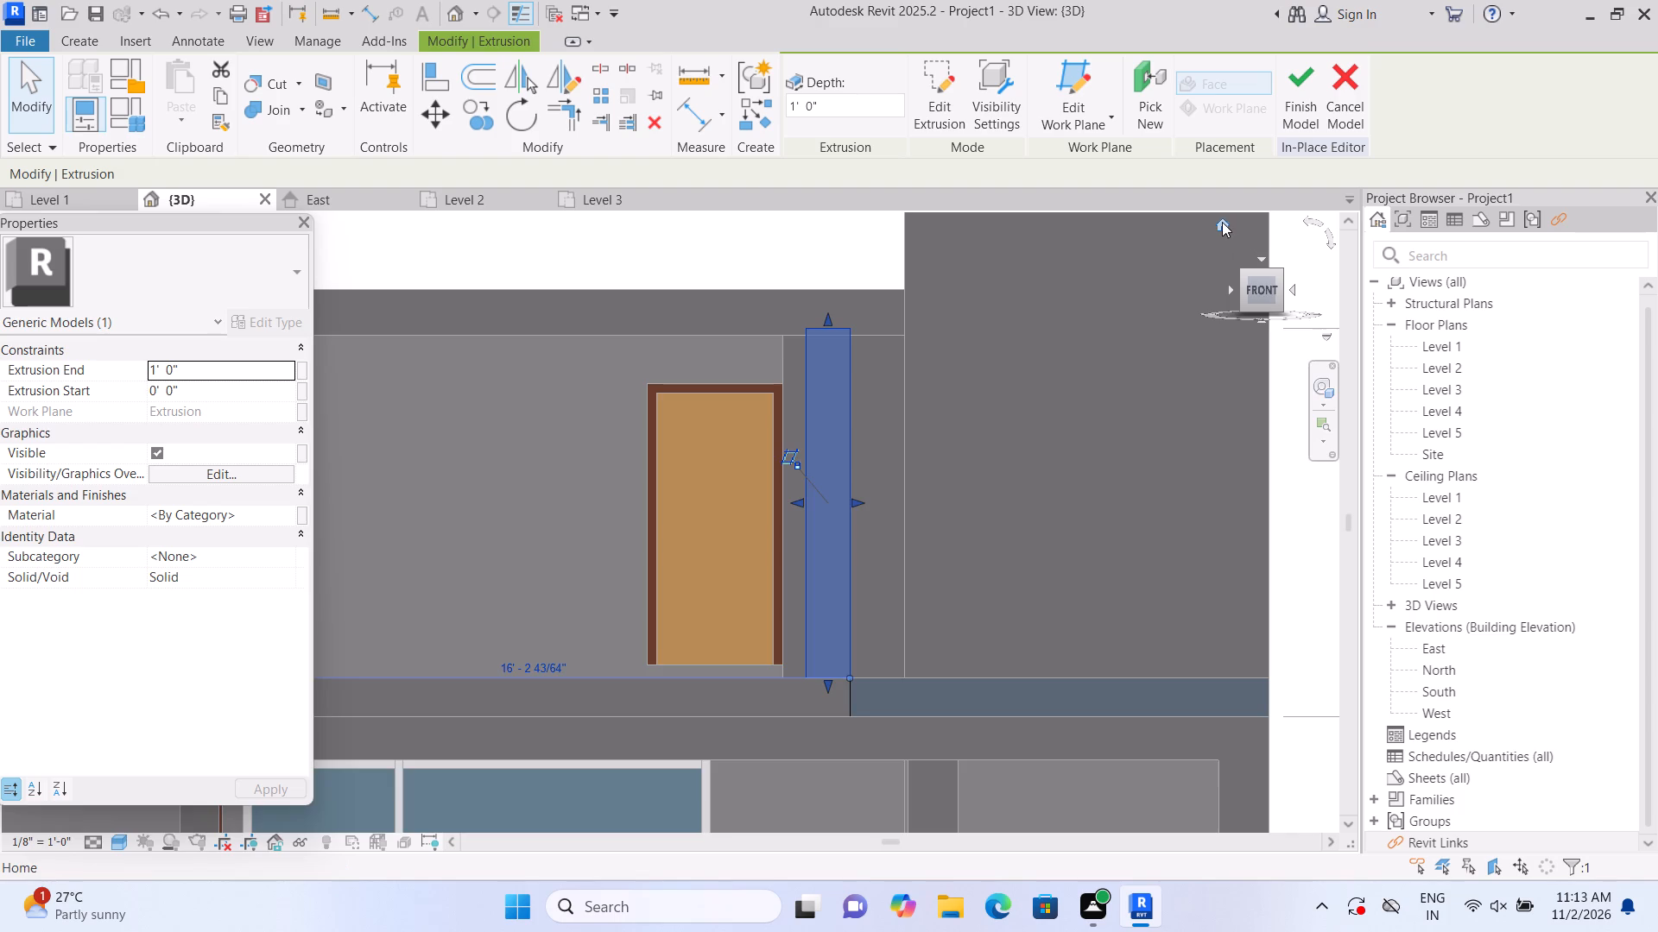
scroll(575, 604, "up", 7)
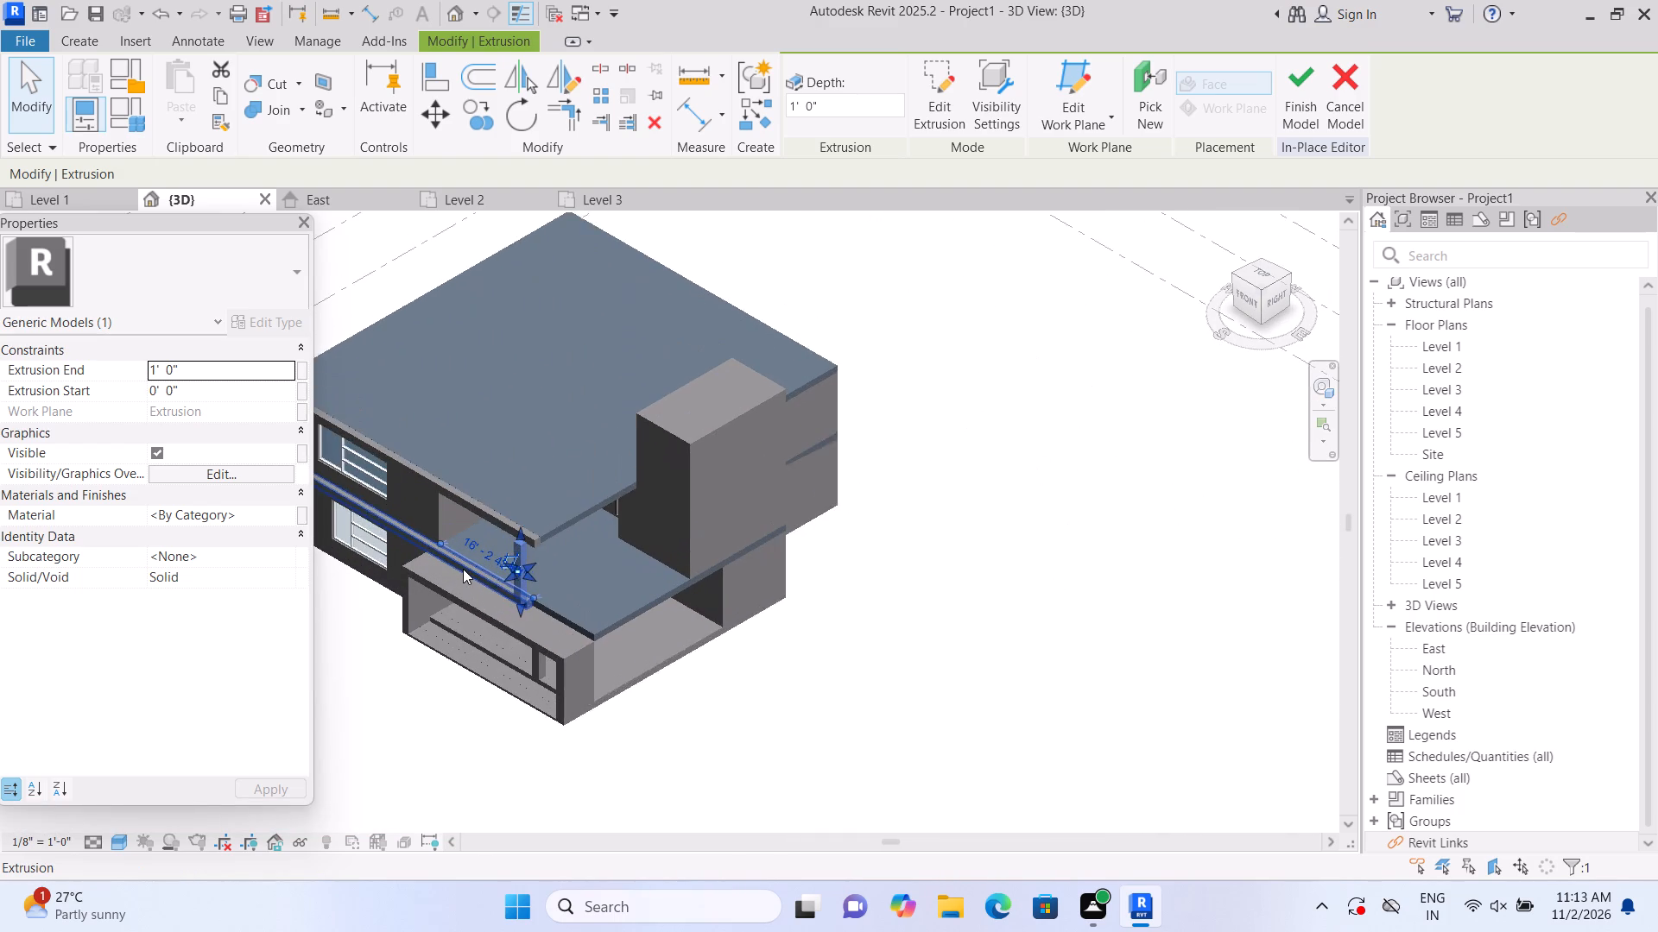
left_click(1247, 304)
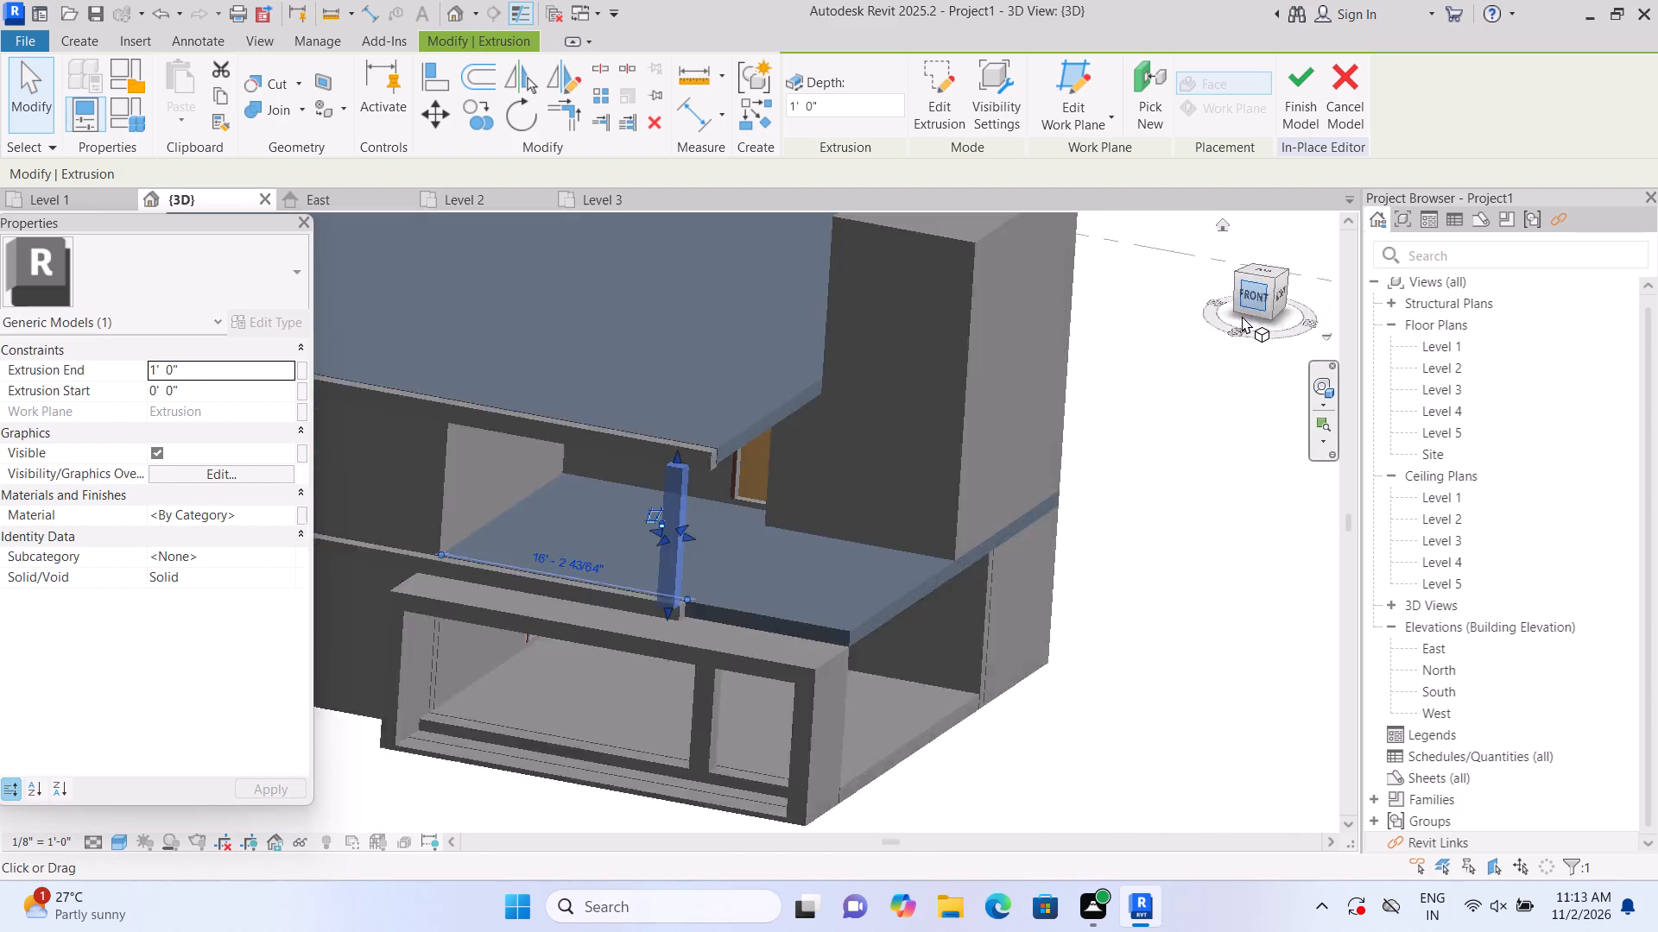
scroll(947, 494, "down", 6)
scroll(829, 404, "up", 1)
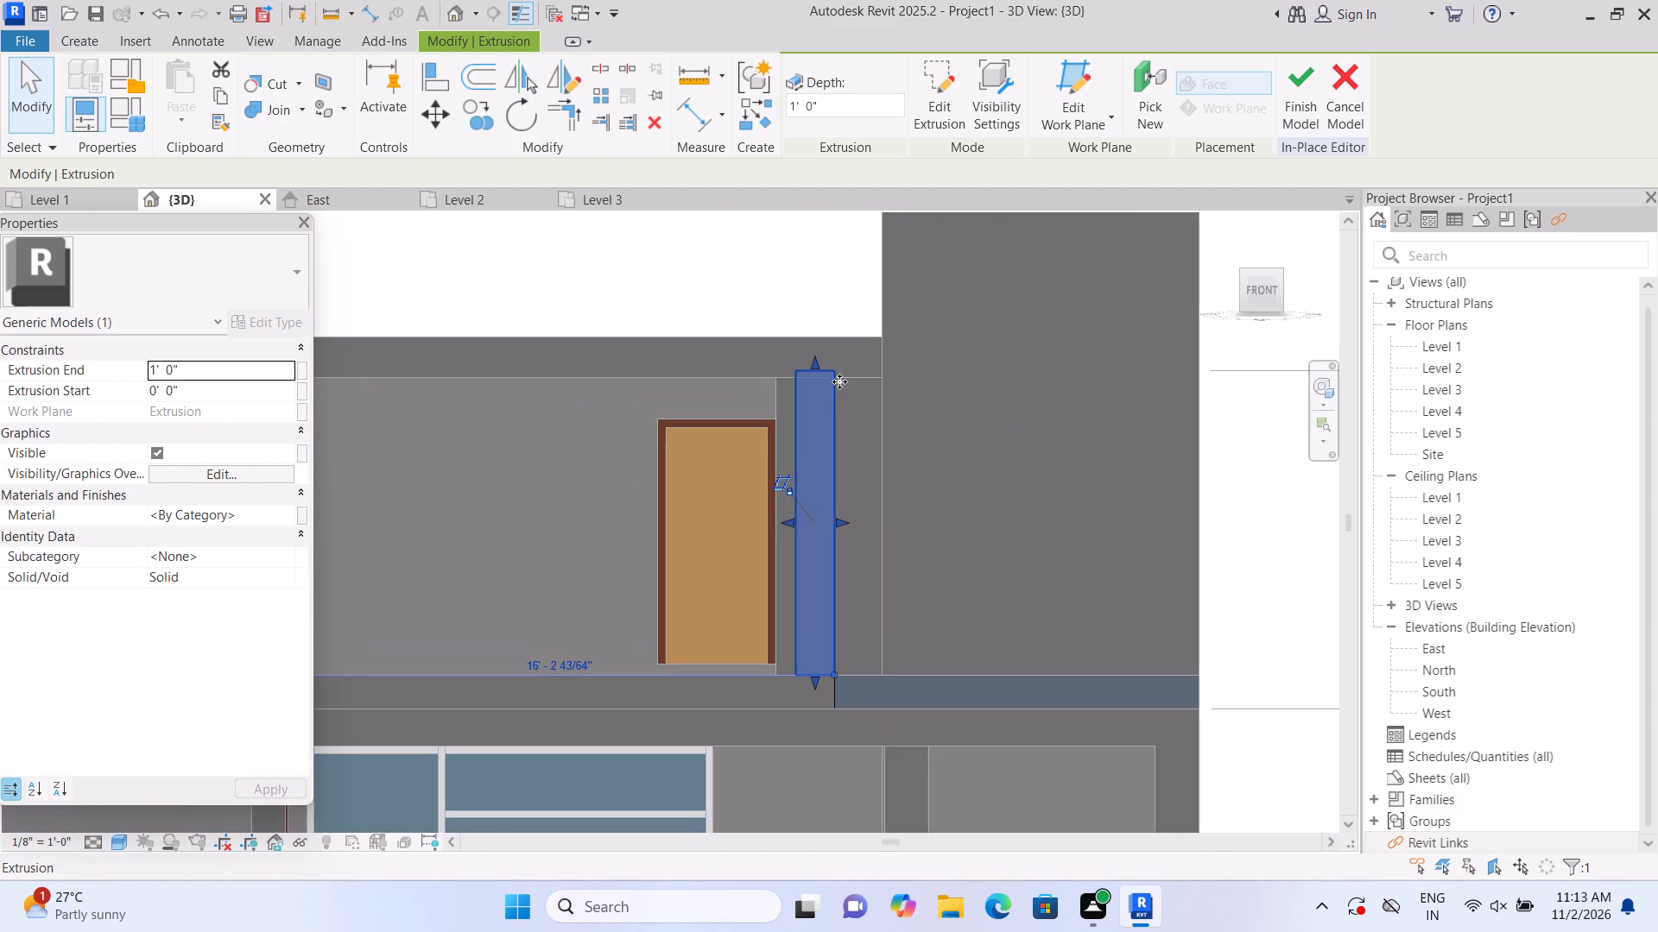
left_click_drag(838, 517, 883, 522)
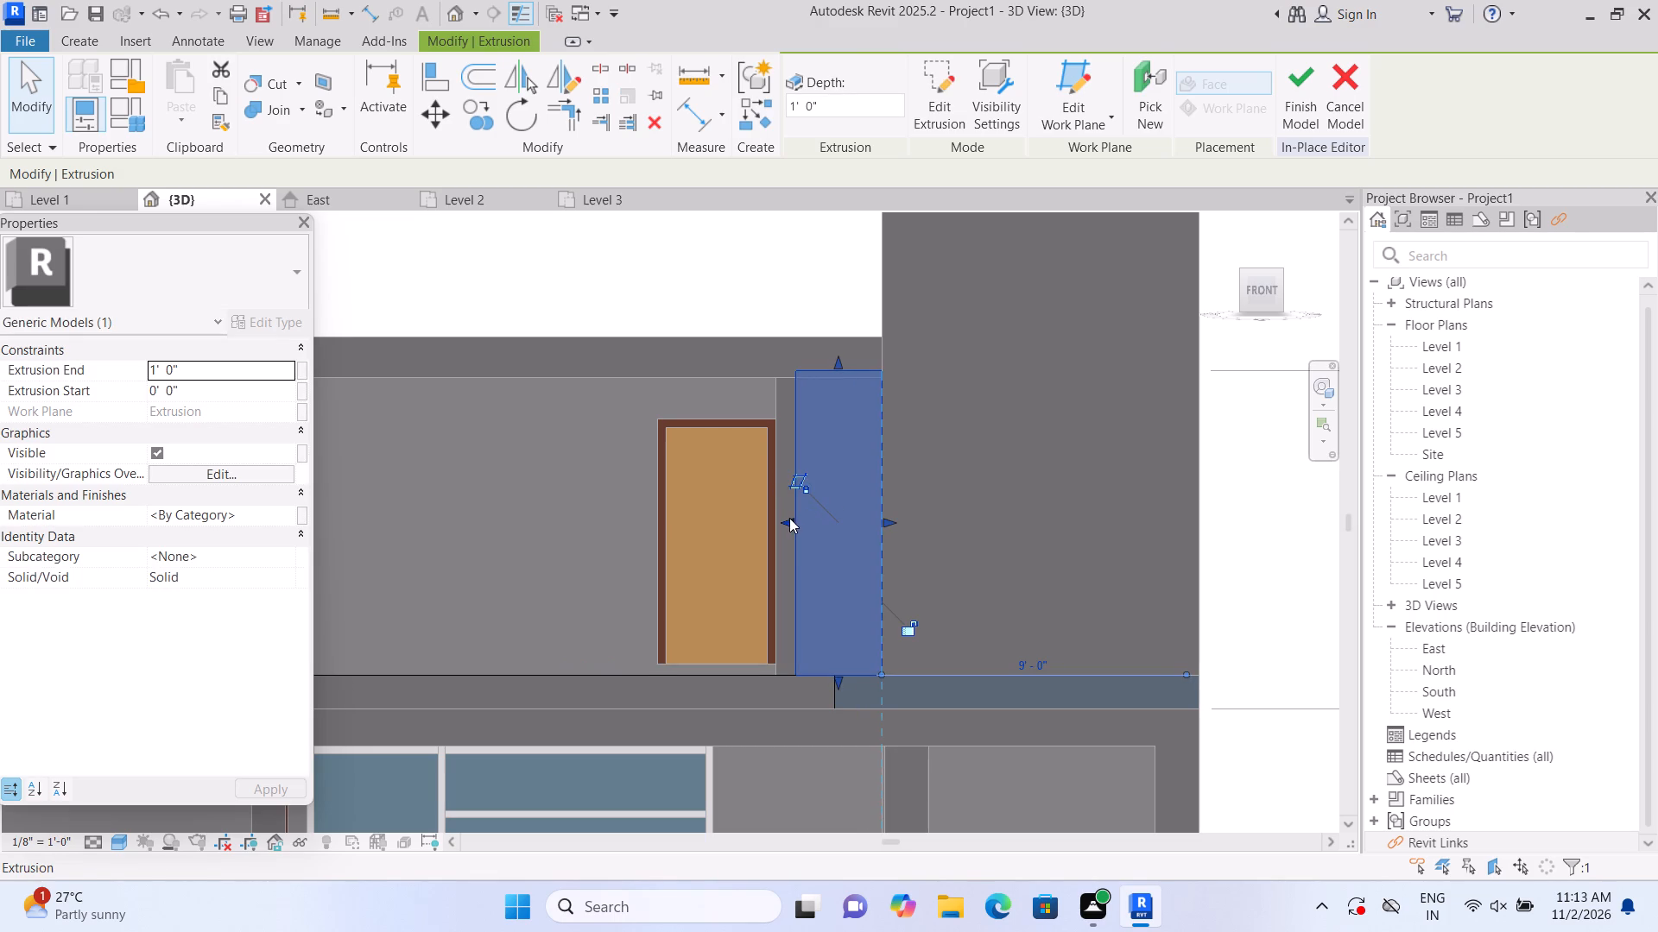
left_click_drag(789, 517, 832, 531)
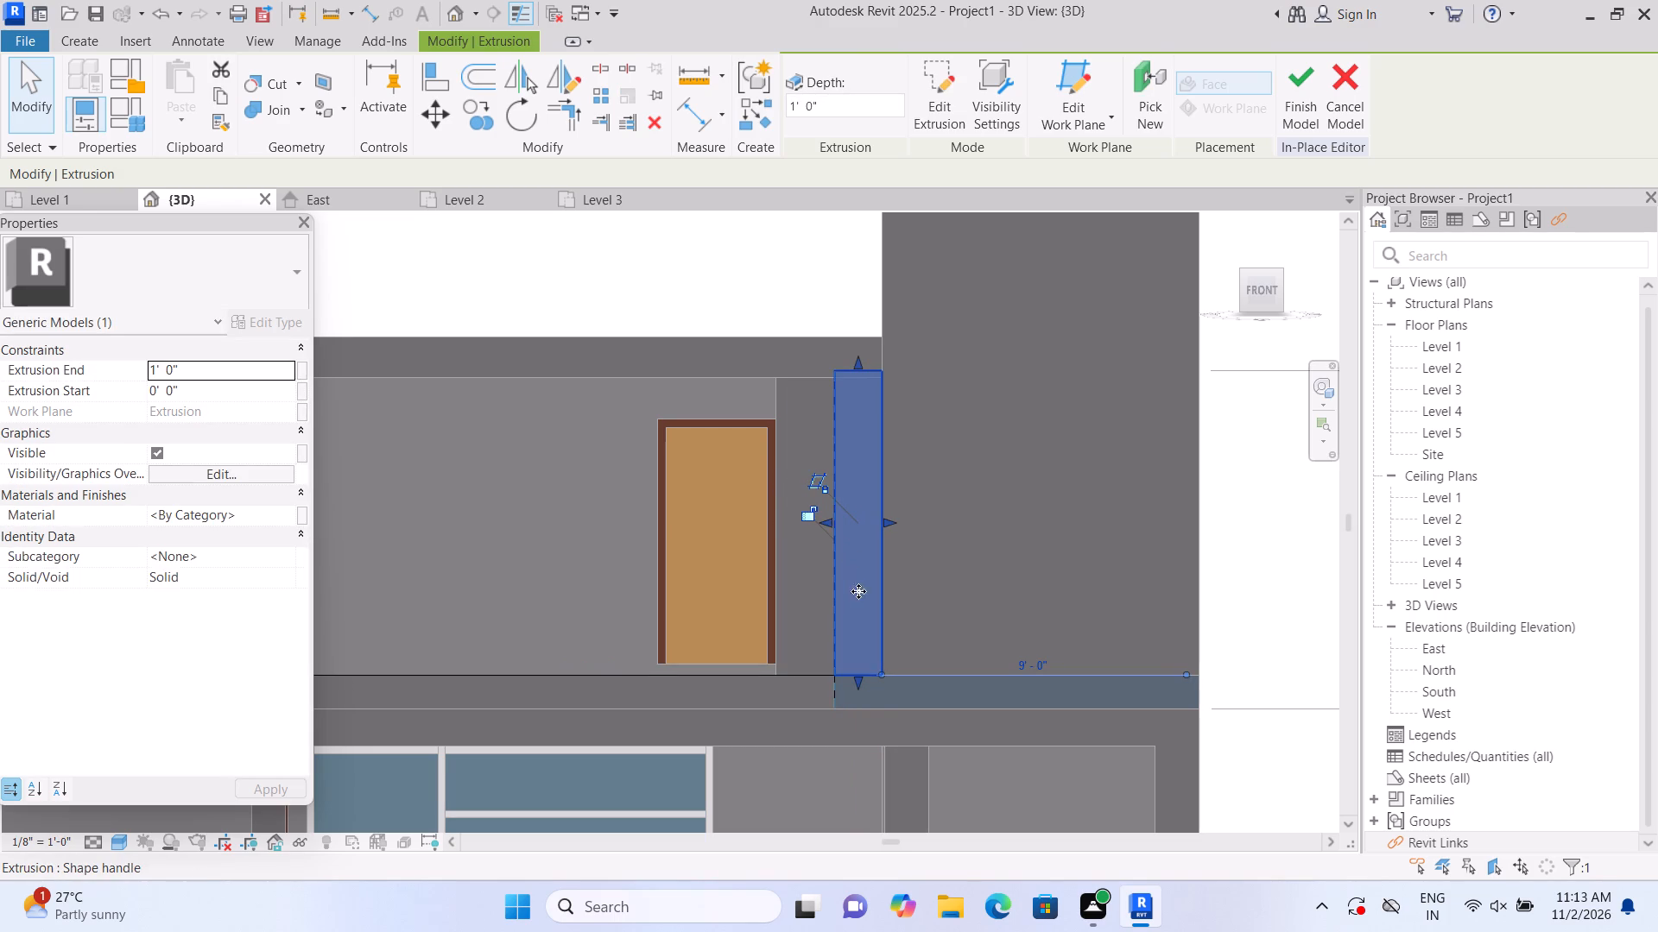
Extend the end of the lower roof band to line up with the post's outer side and the upper band's end.
left_click(834, 694)
left_click_drag(840, 690, 852, 691)
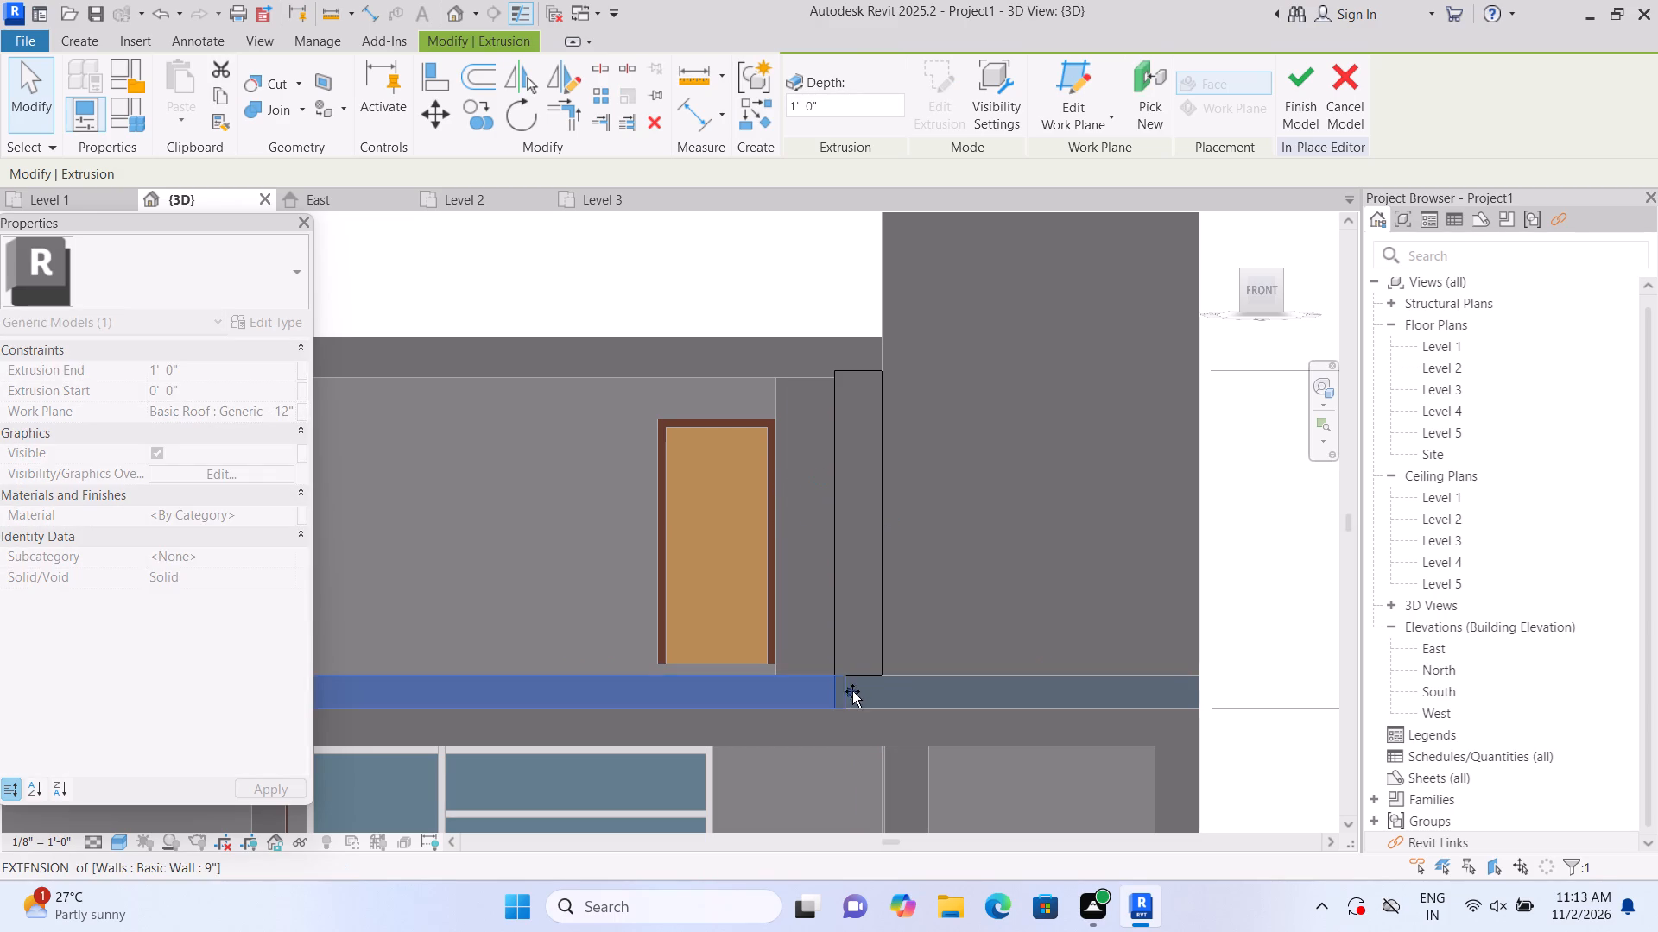
left_click_drag(852, 691, 881, 700)
scroll(1293, 602, "down", 1)
left_click(1275, 606)
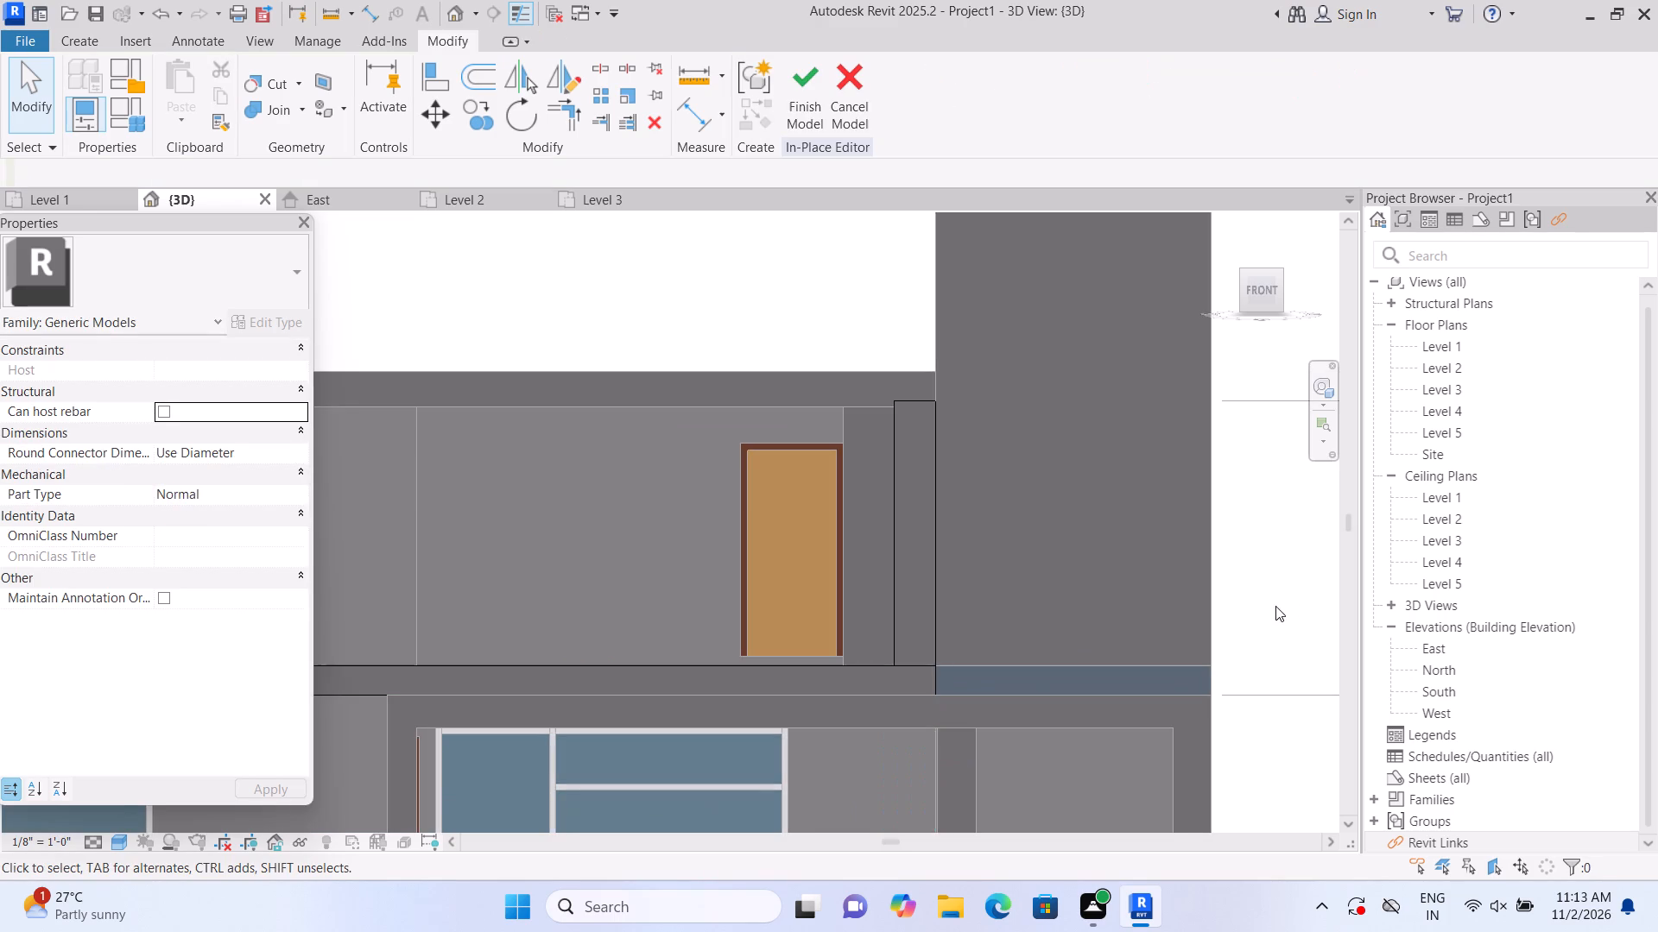
scroll(1280, 605, "down", 5)
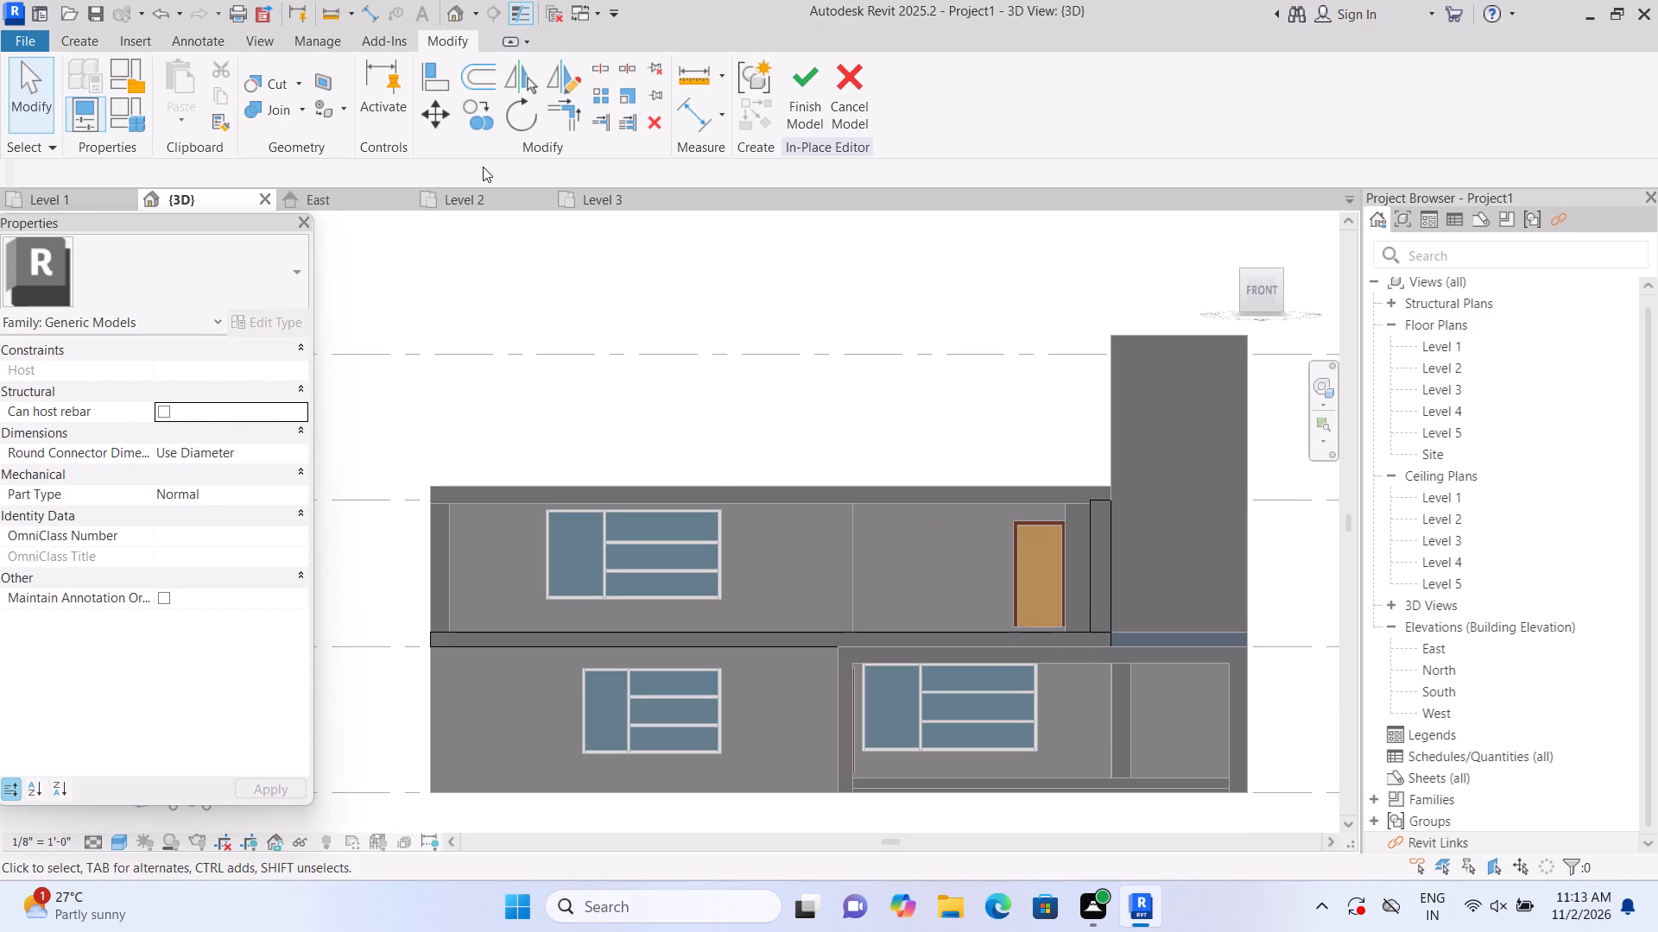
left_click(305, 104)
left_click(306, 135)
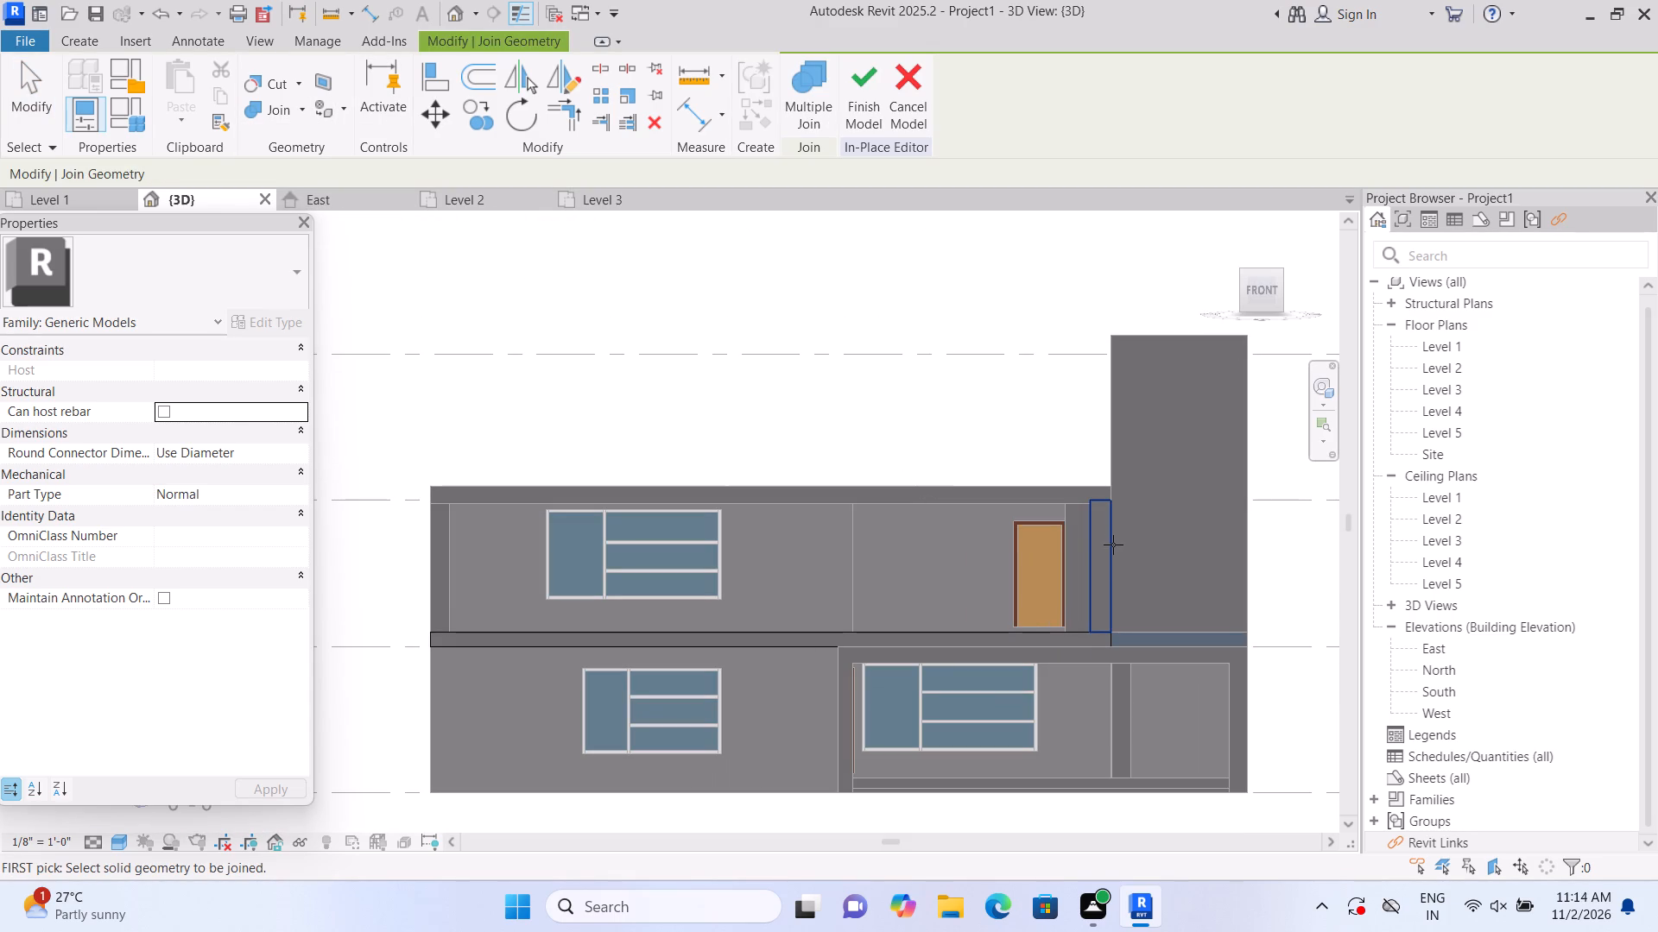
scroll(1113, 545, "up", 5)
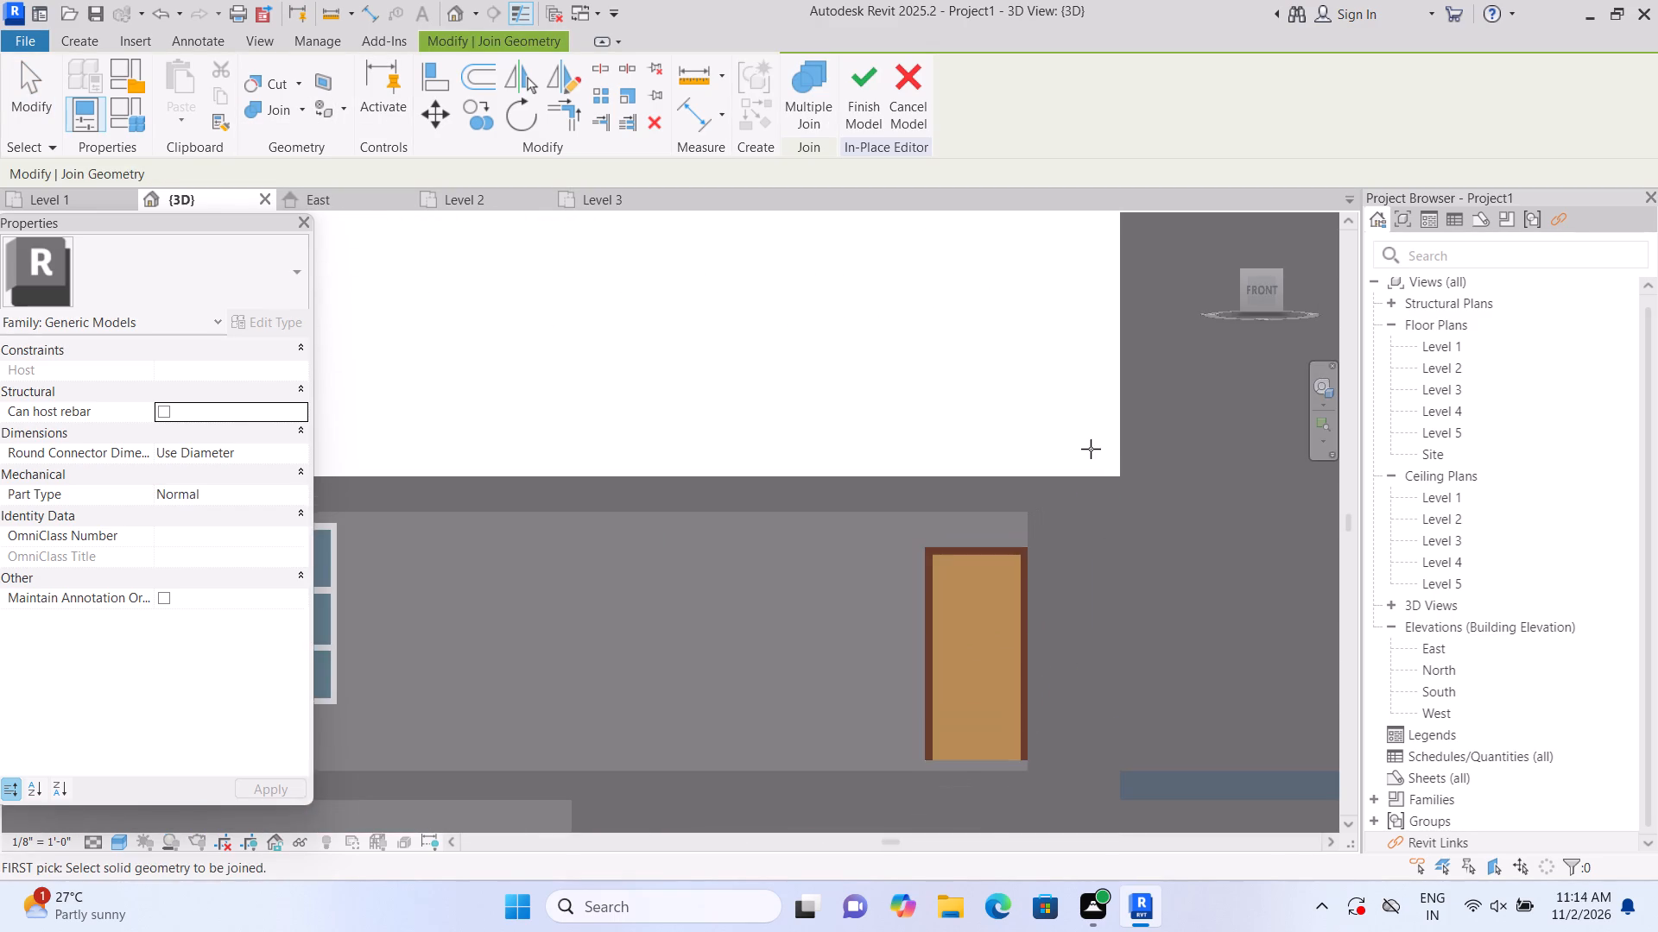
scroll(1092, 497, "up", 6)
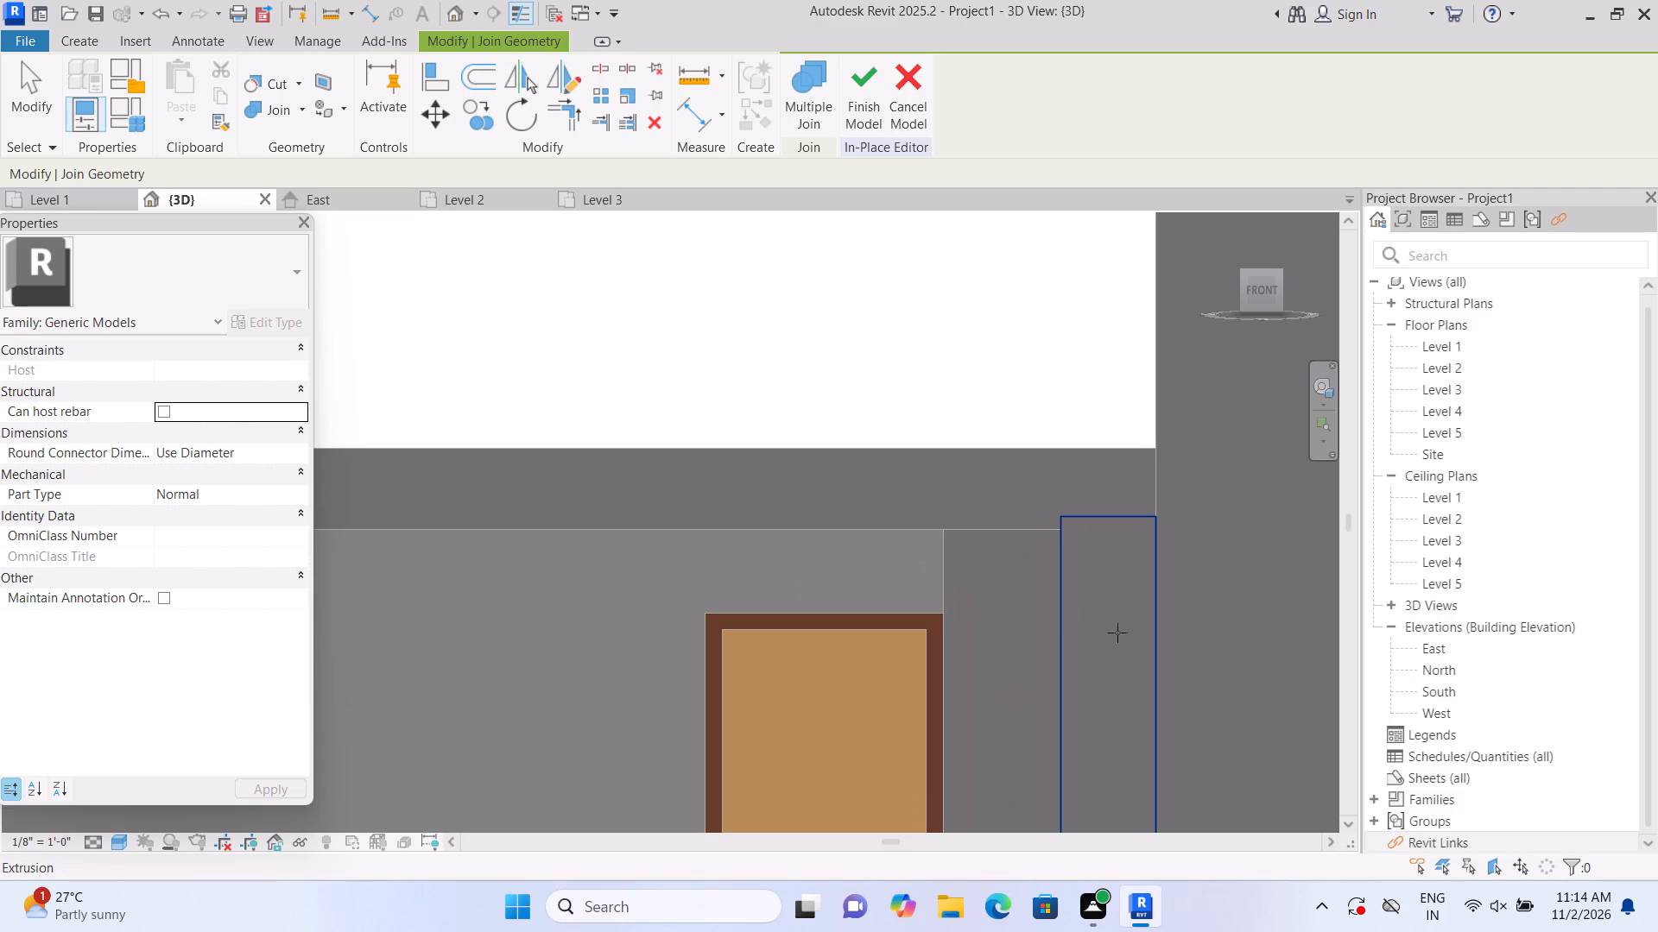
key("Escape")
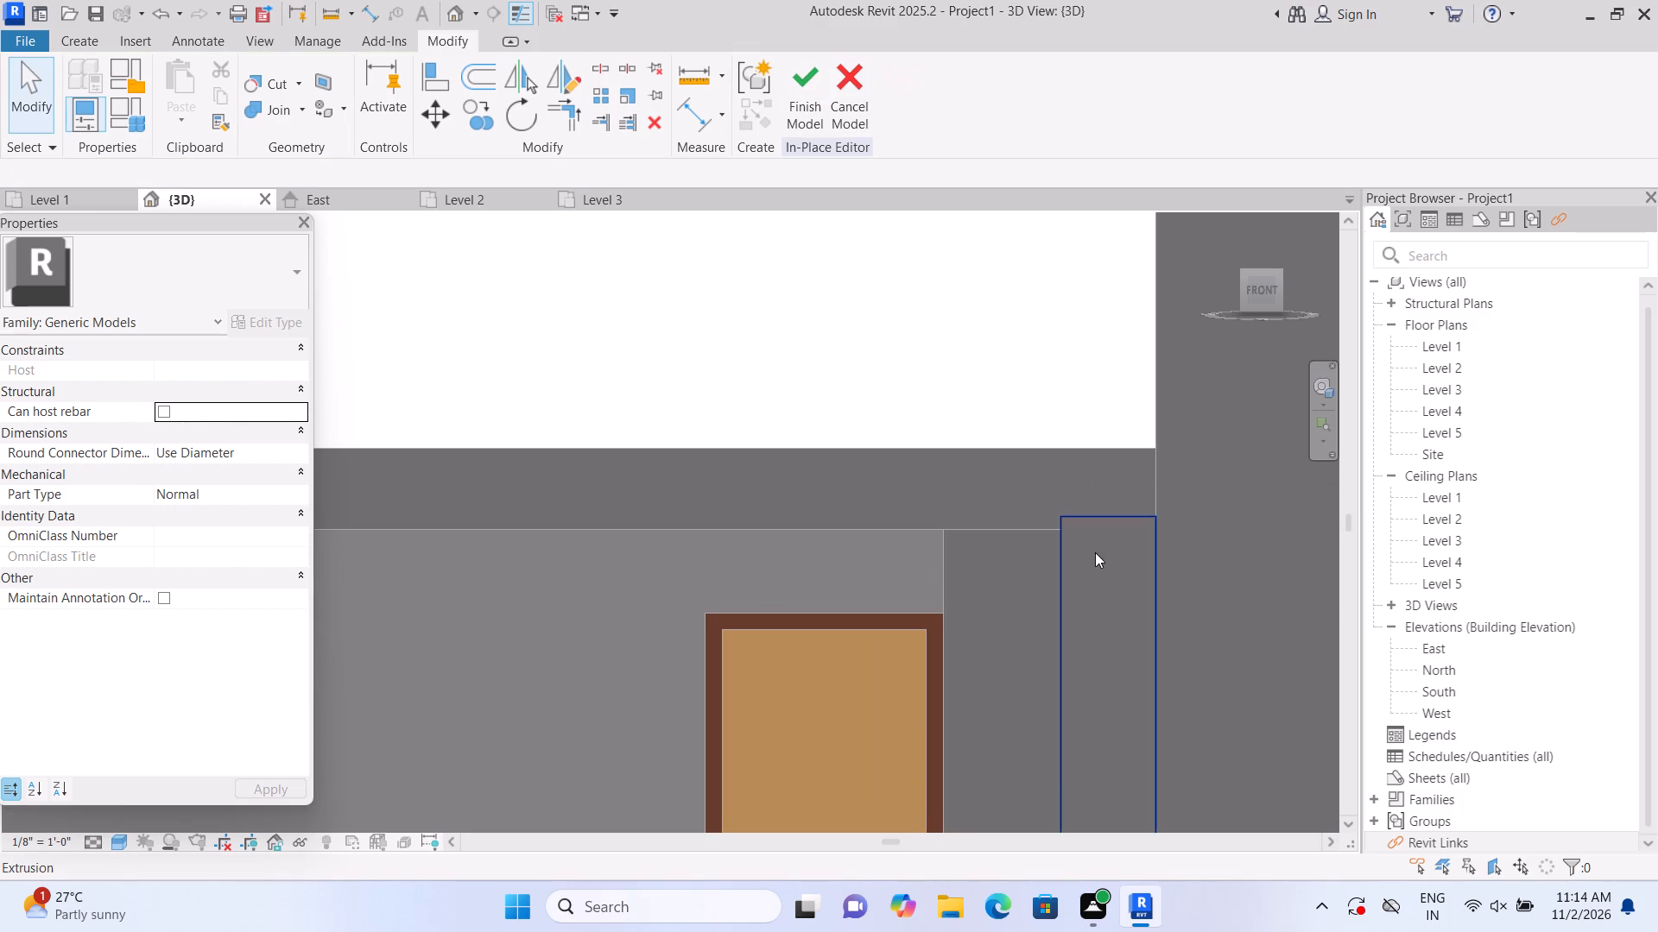
Lower the top of the post from Level 3 to the underside of the upper roof band.
left_click(1095, 552)
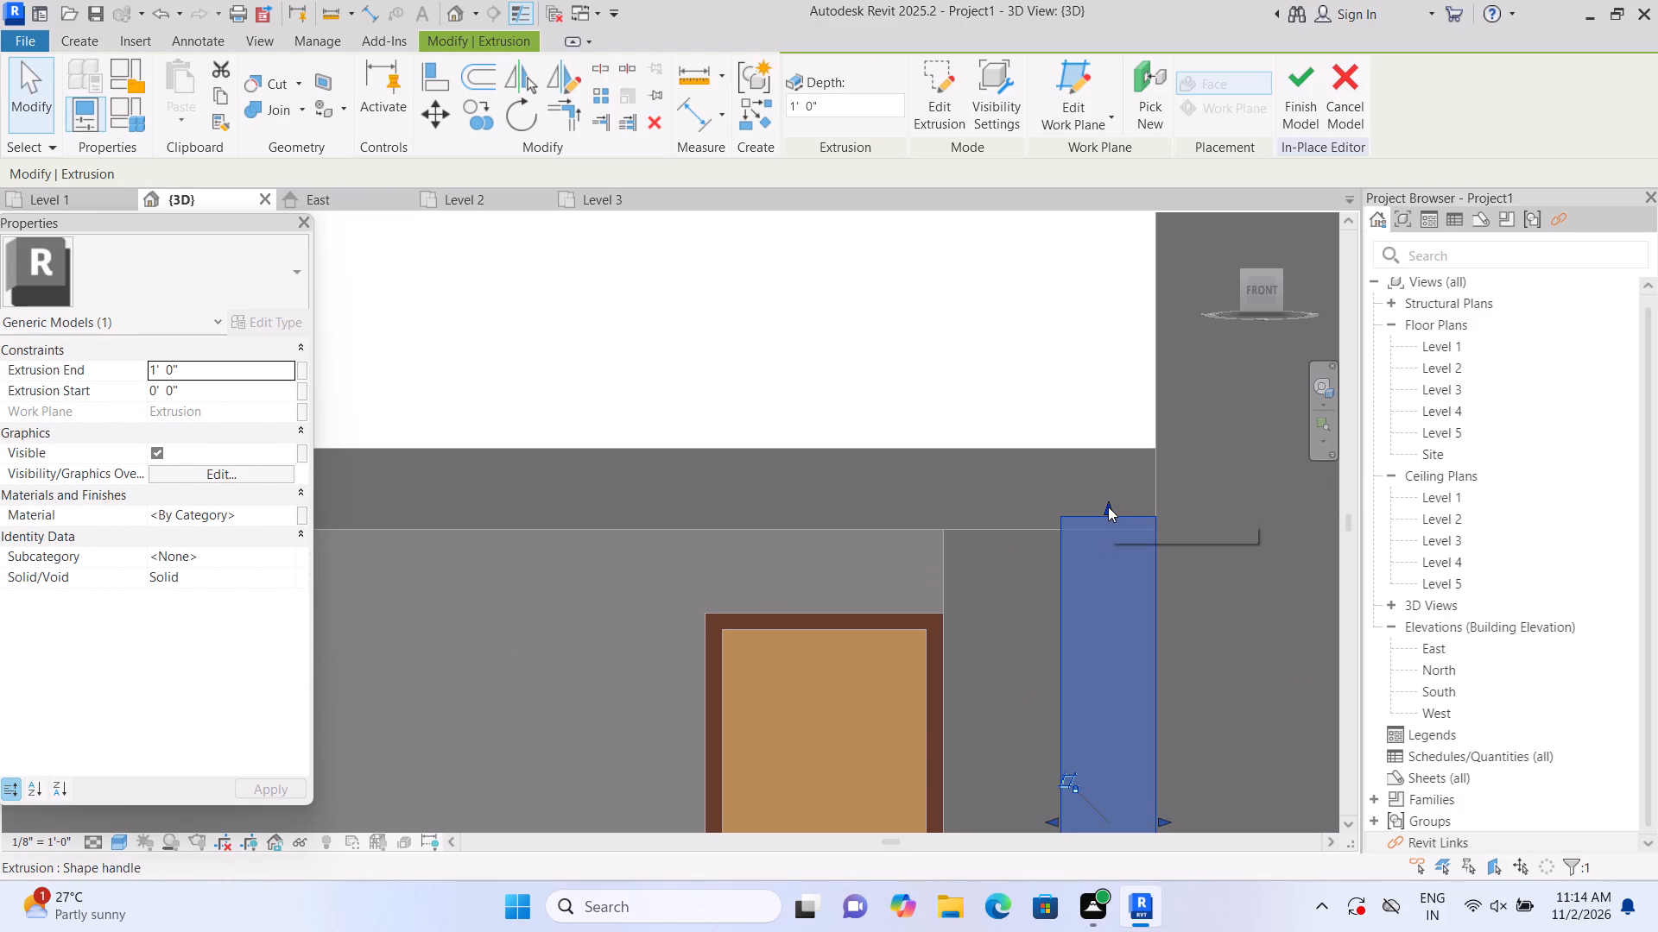
left_click(1108, 507)
left_click_drag(1107, 500, 1117, 510)
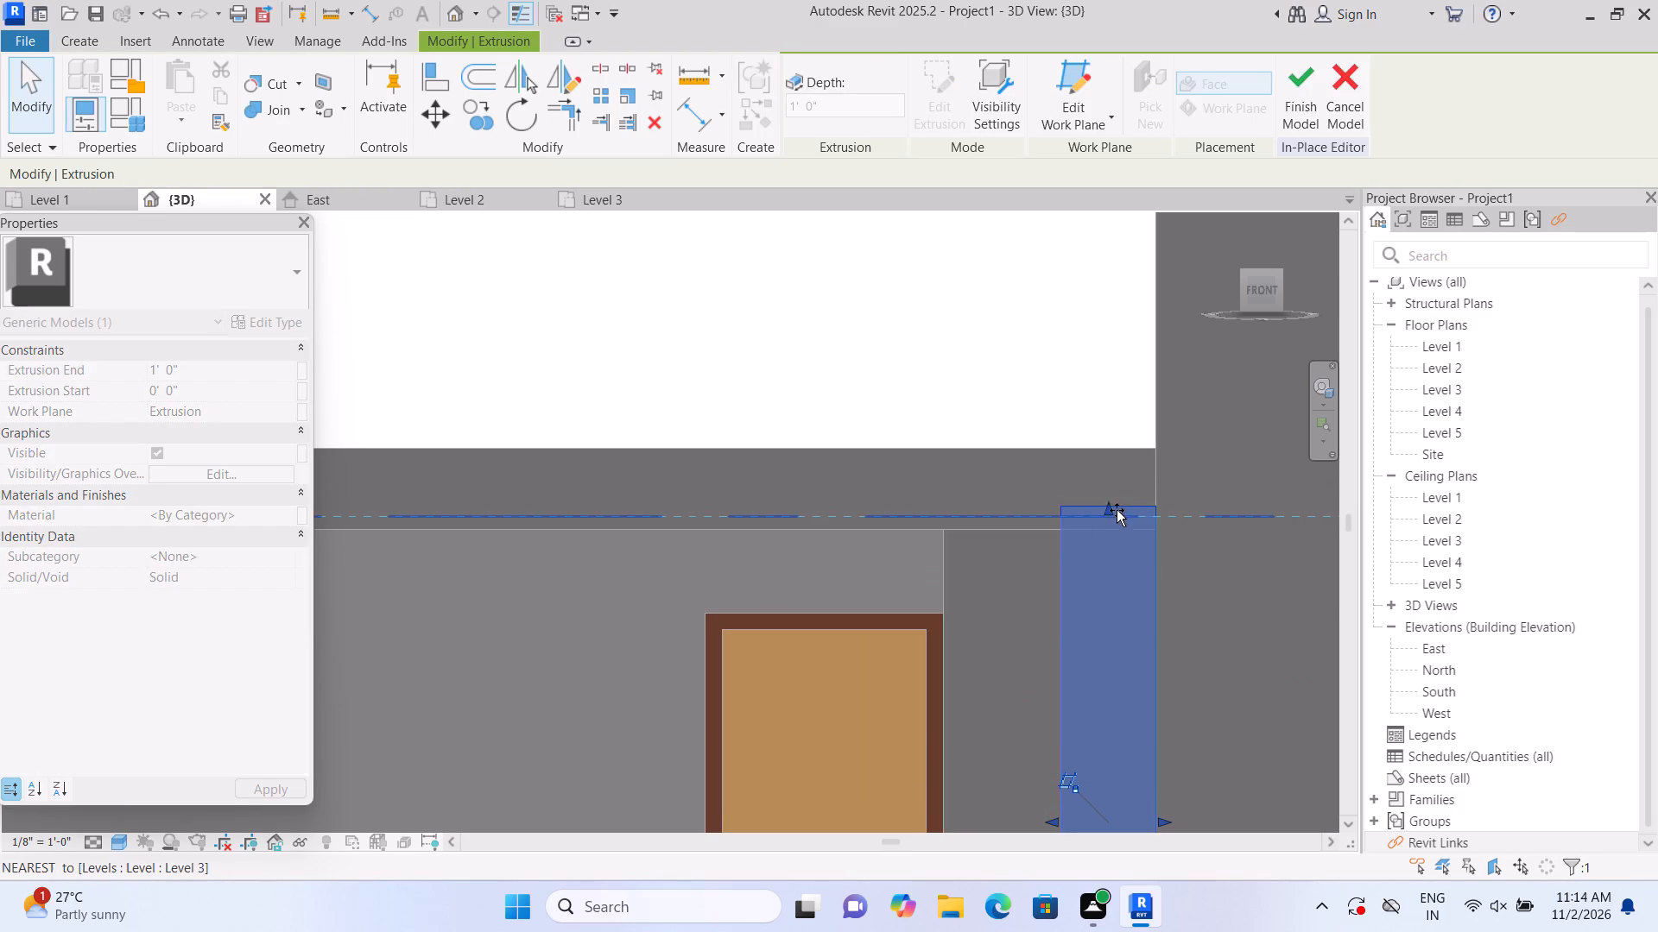
left_click_drag(1117, 510, 1119, 525)
scroll(1117, 515, "up", 4)
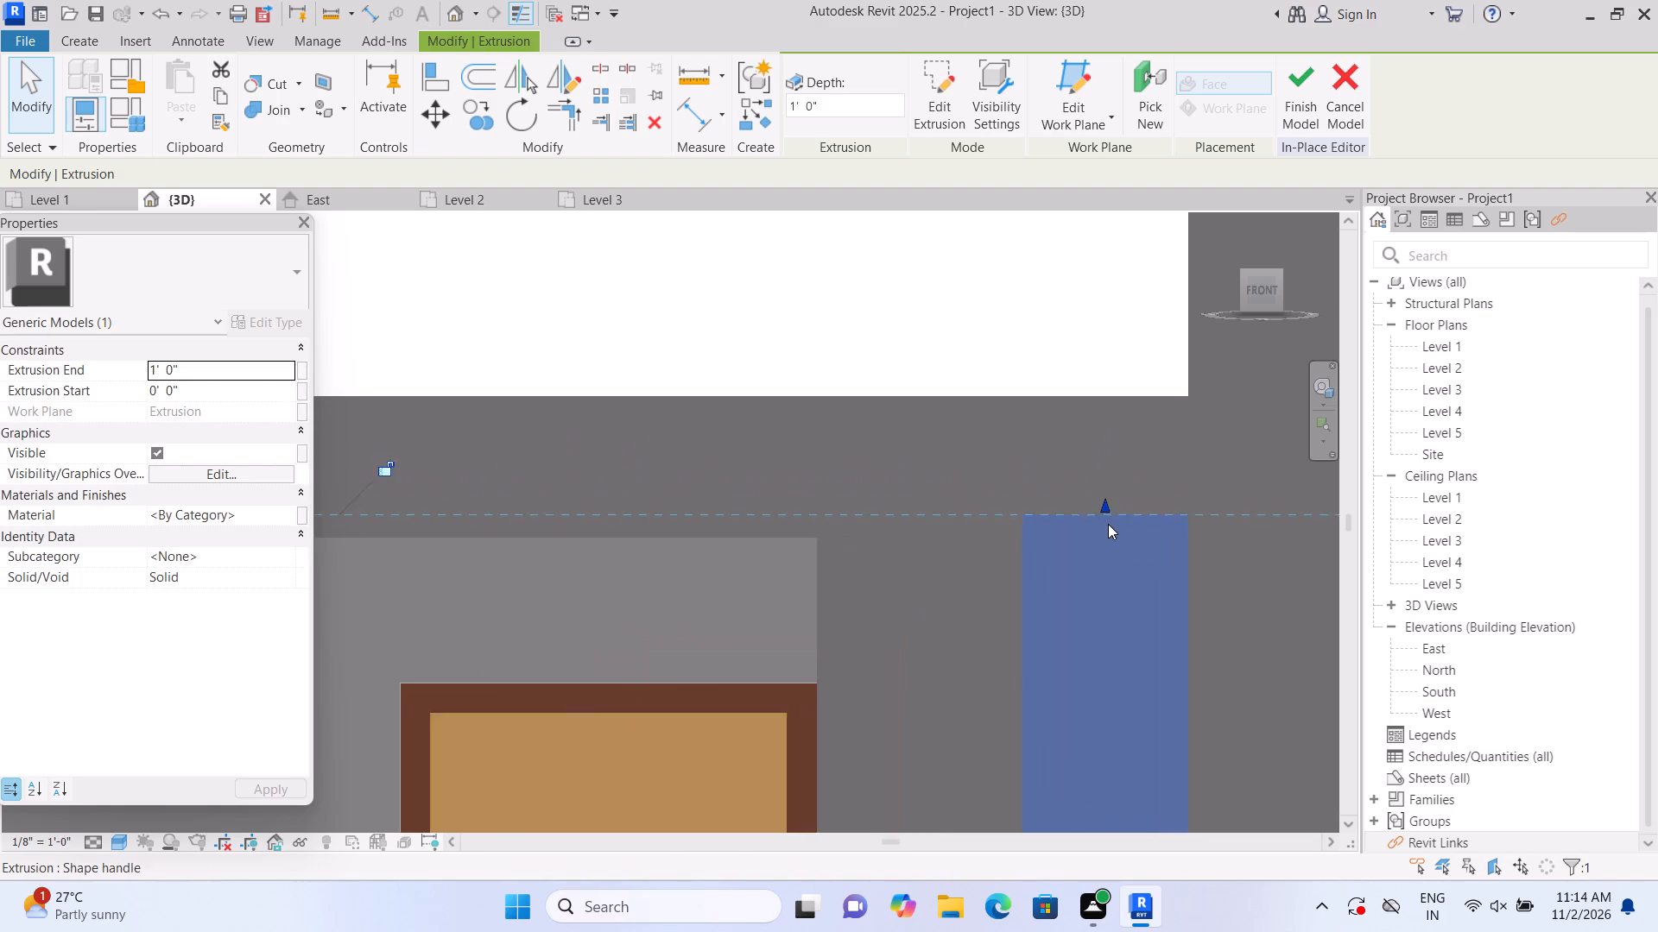
scroll(1108, 524, "up", 3)
left_click_drag(1104, 501, 1109, 536)
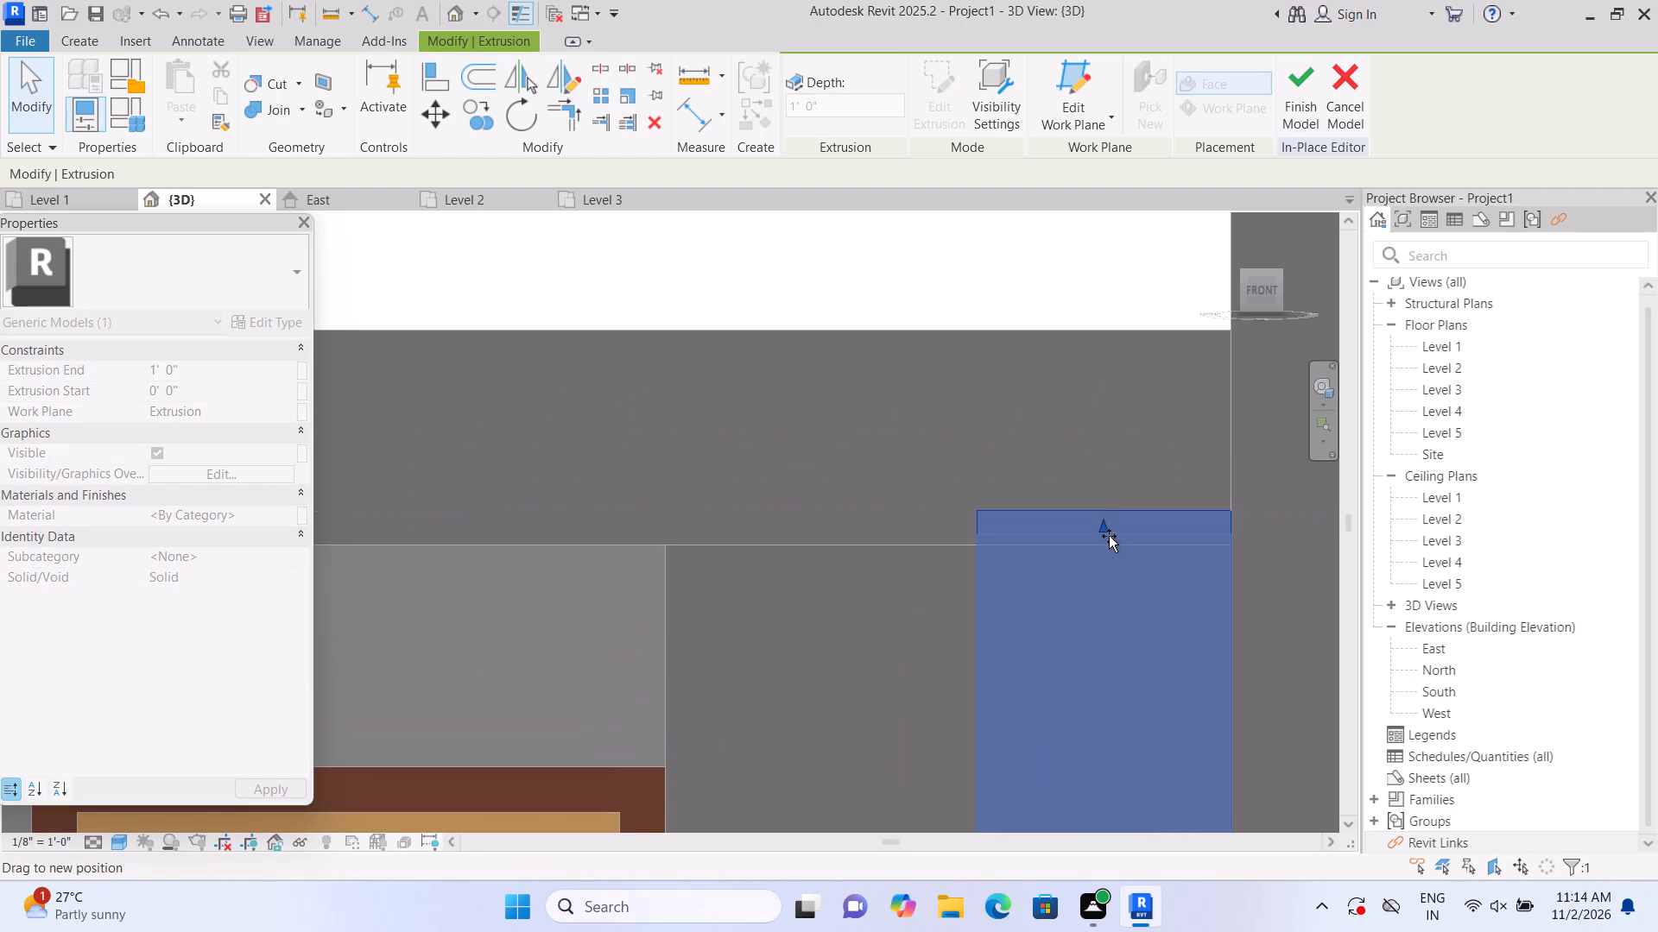
left_click_drag(1109, 536, 1109, 542)
left_click(1092, 287)
scroll(1092, 287, "down", 7)
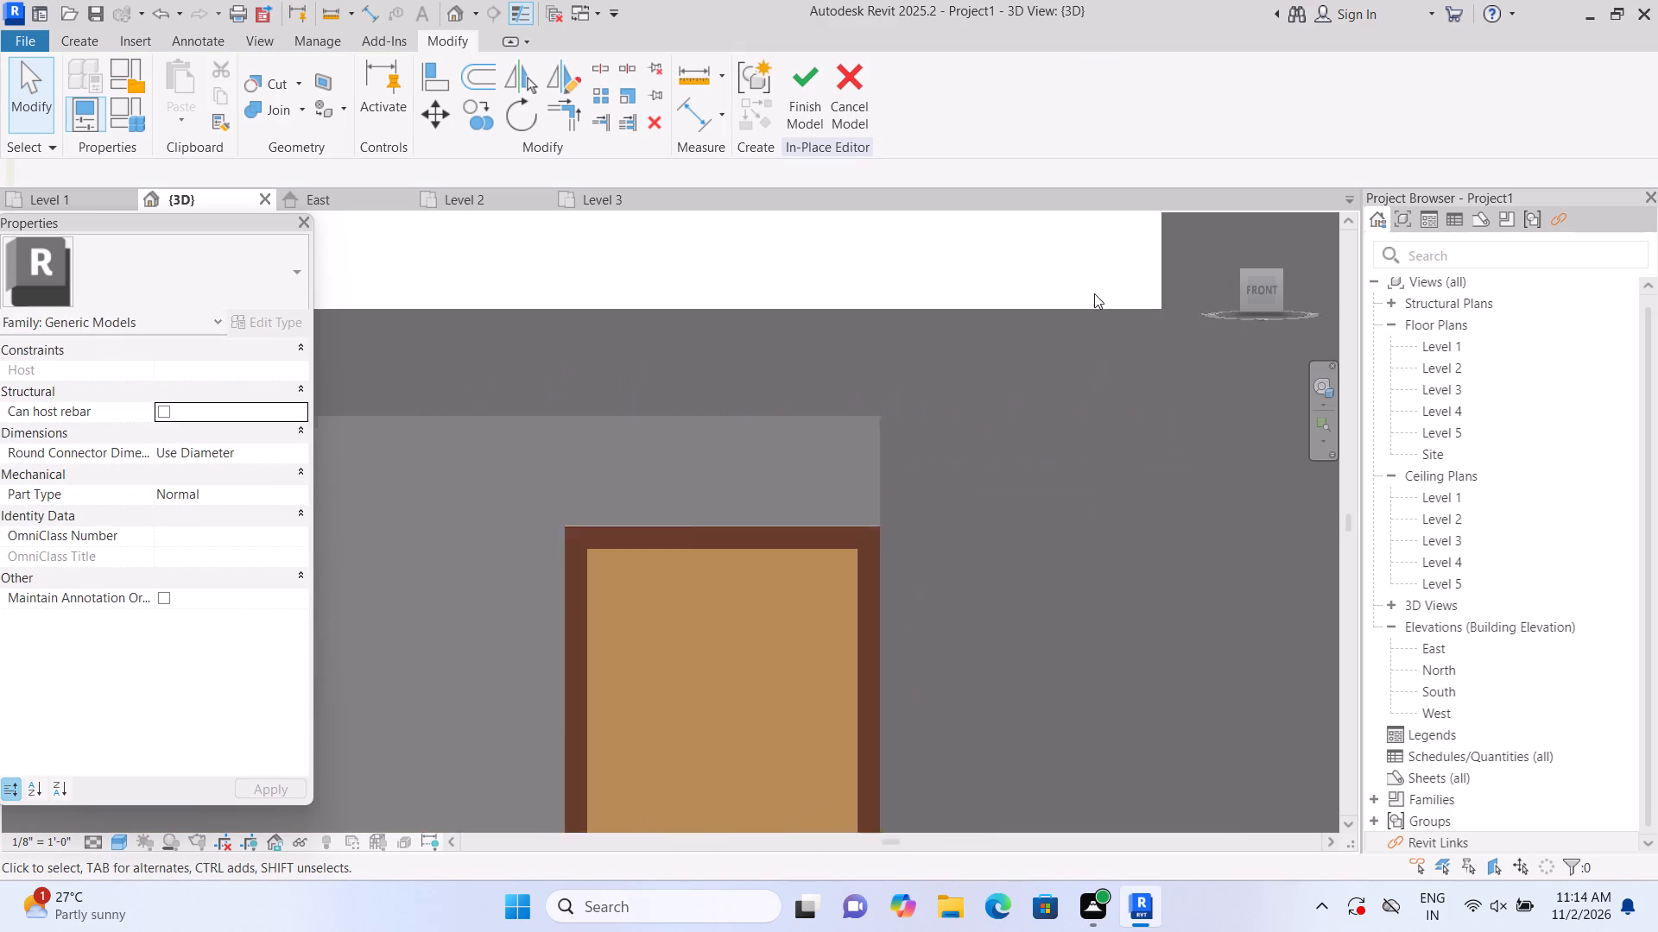
scroll(1094, 293, "down", 12)
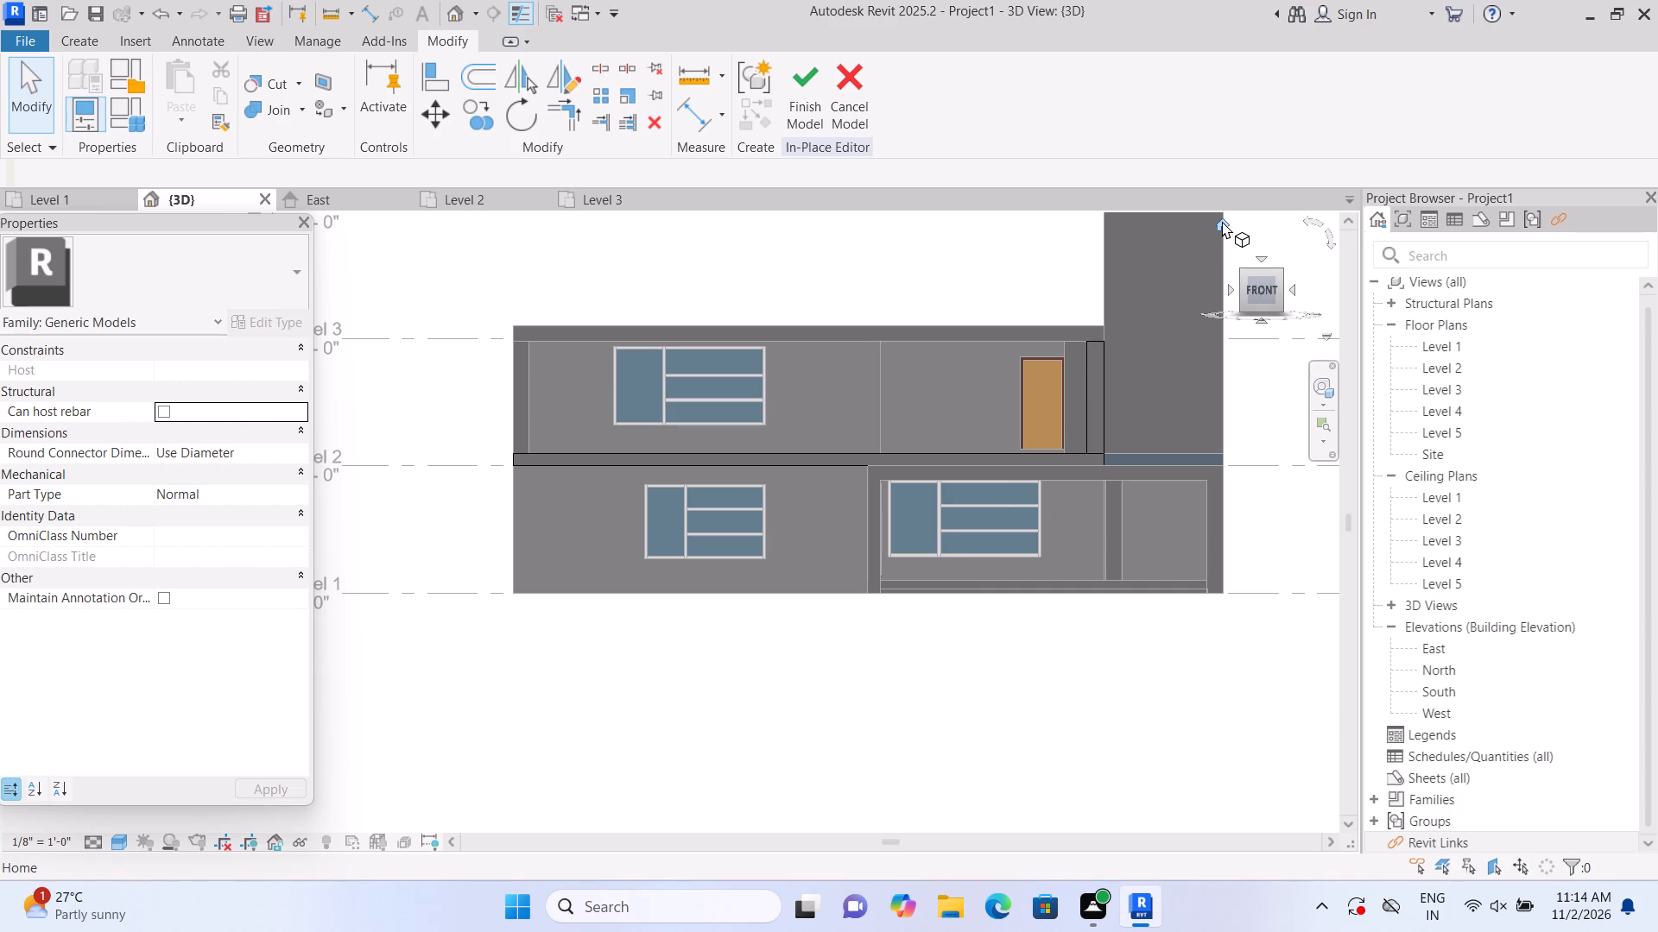
In 3D, stretch the post's rear face back to an extrusion start of -1' 0", level with the back of the roof bands.
left_click(1221, 221)
scroll(421, 592, "up", 4)
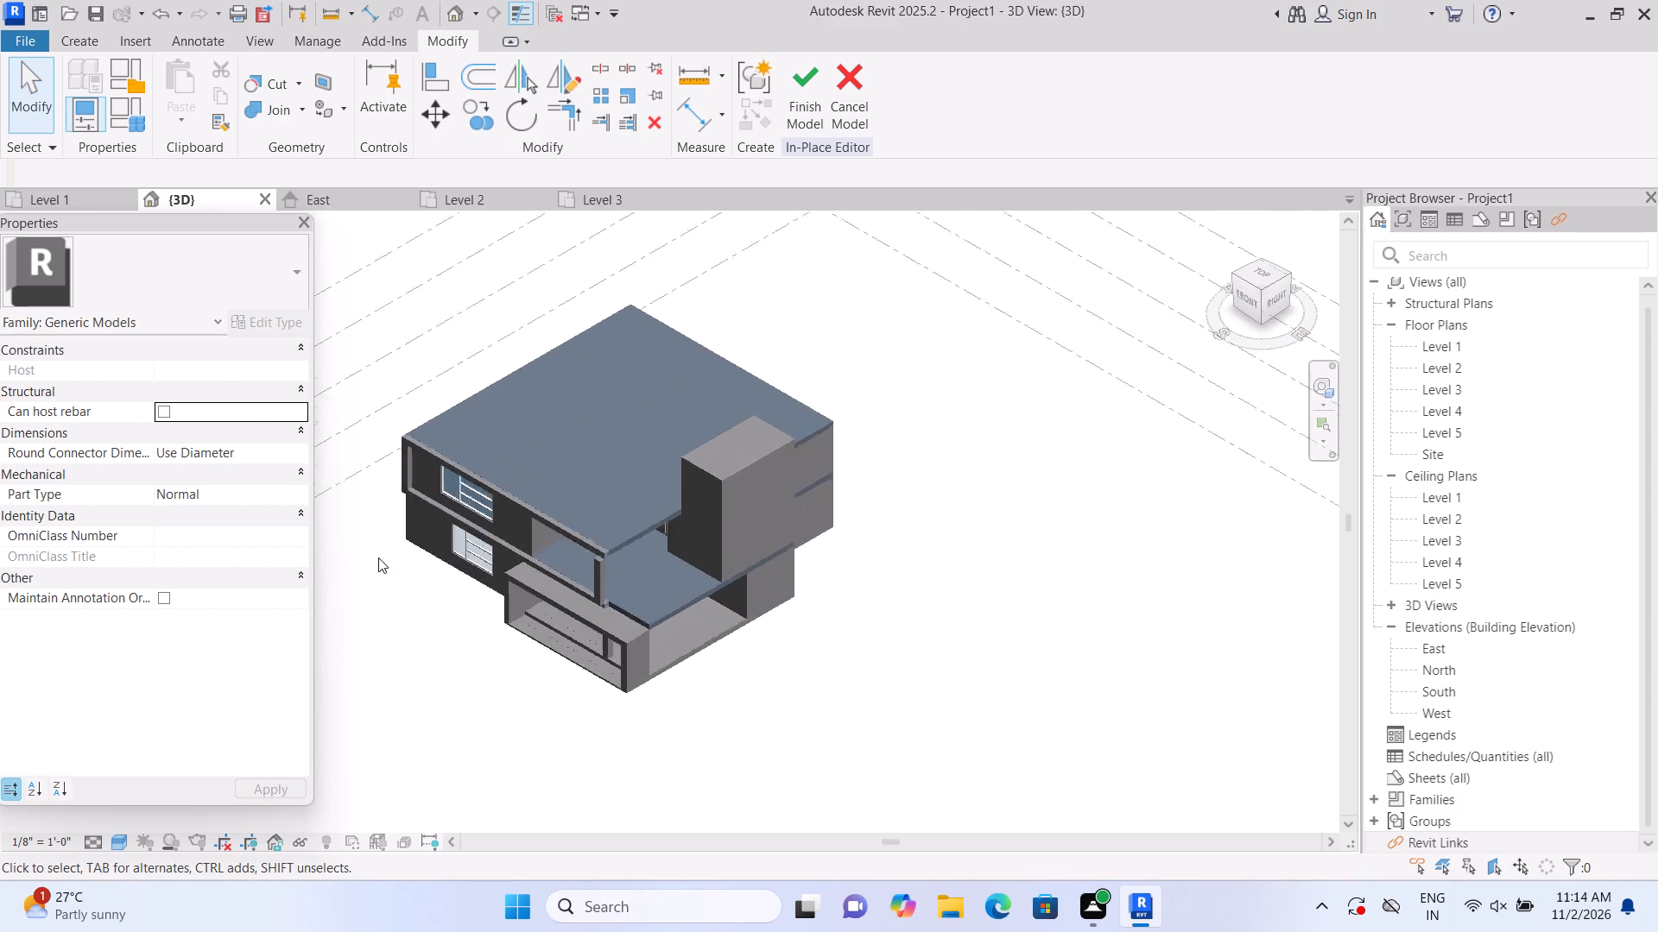
scroll(378, 557, "up", 8)
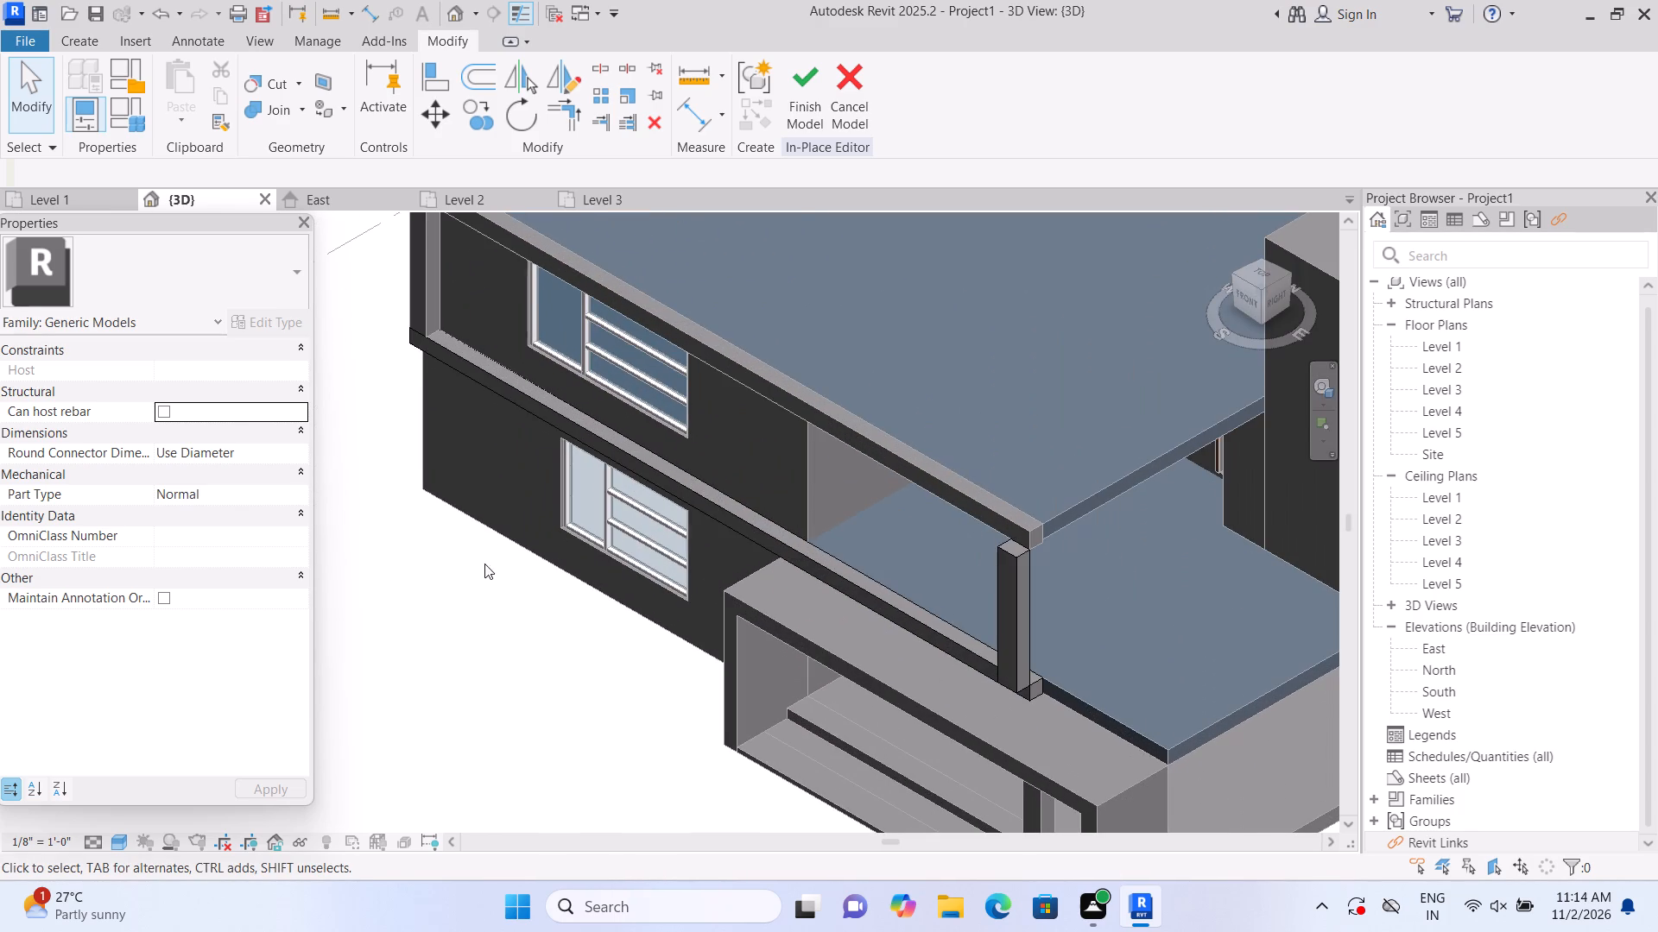
scroll(485, 564, "up", 2)
middle_click_drag(483, 561, 318, 594)
scroll(922, 629, "up", 1)
middle_click_drag(1026, 645, 927, 585)
scroll(946, 598, "up", 2)
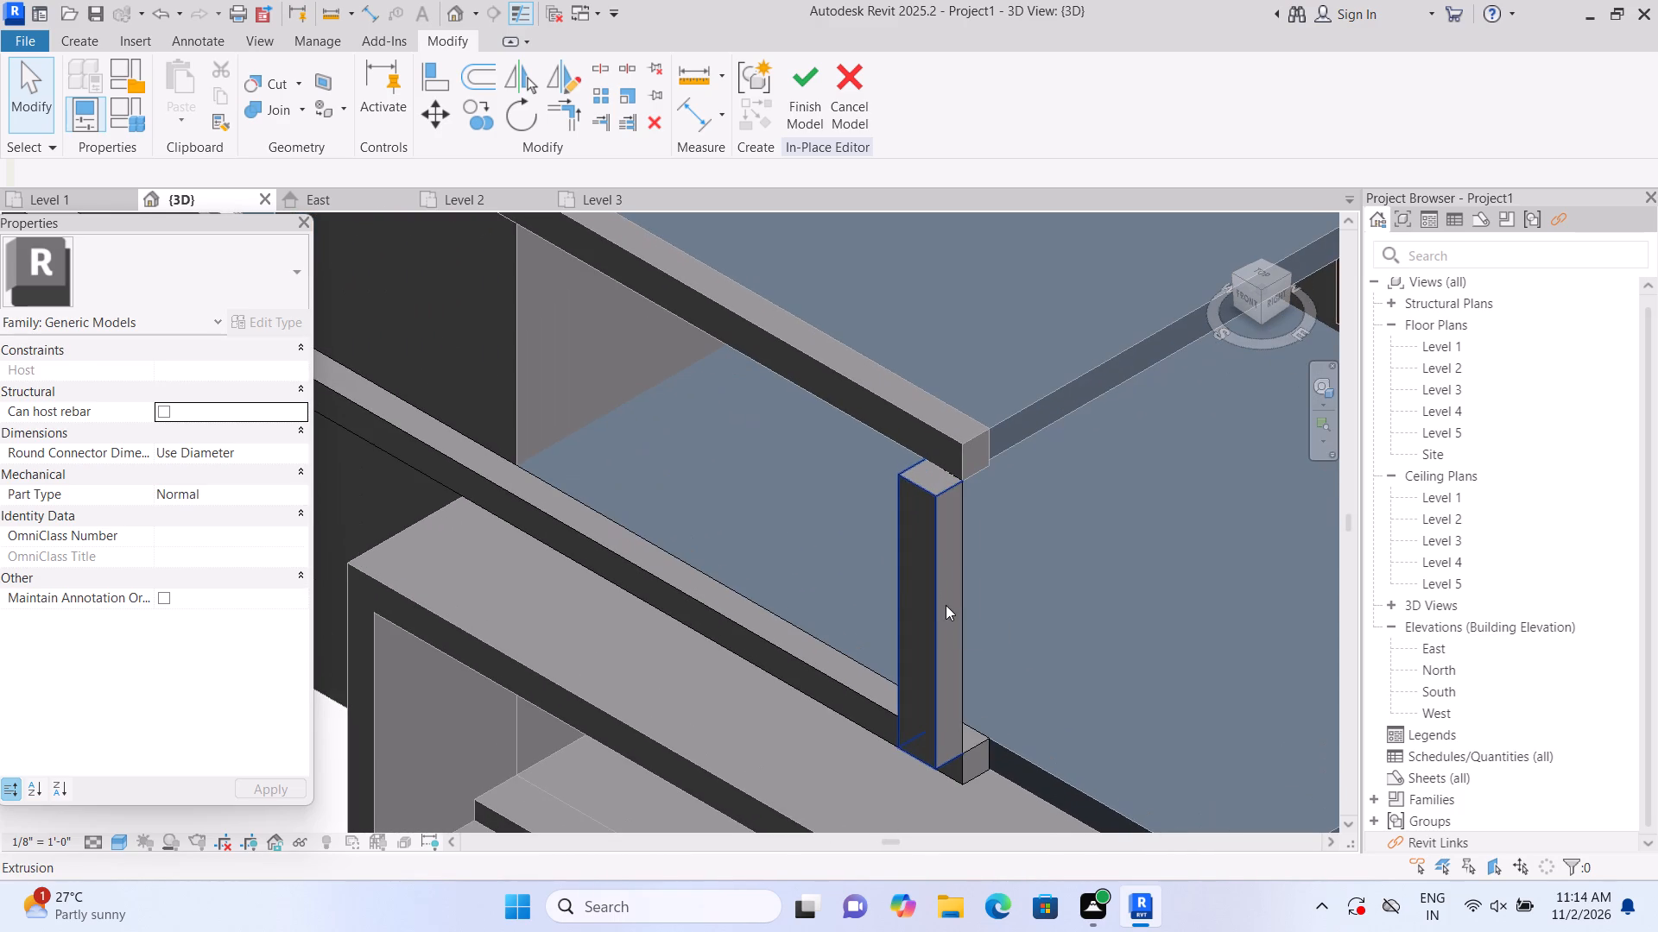
left_click(946, 605)
left_click_drag(954, 625, 960, 626)
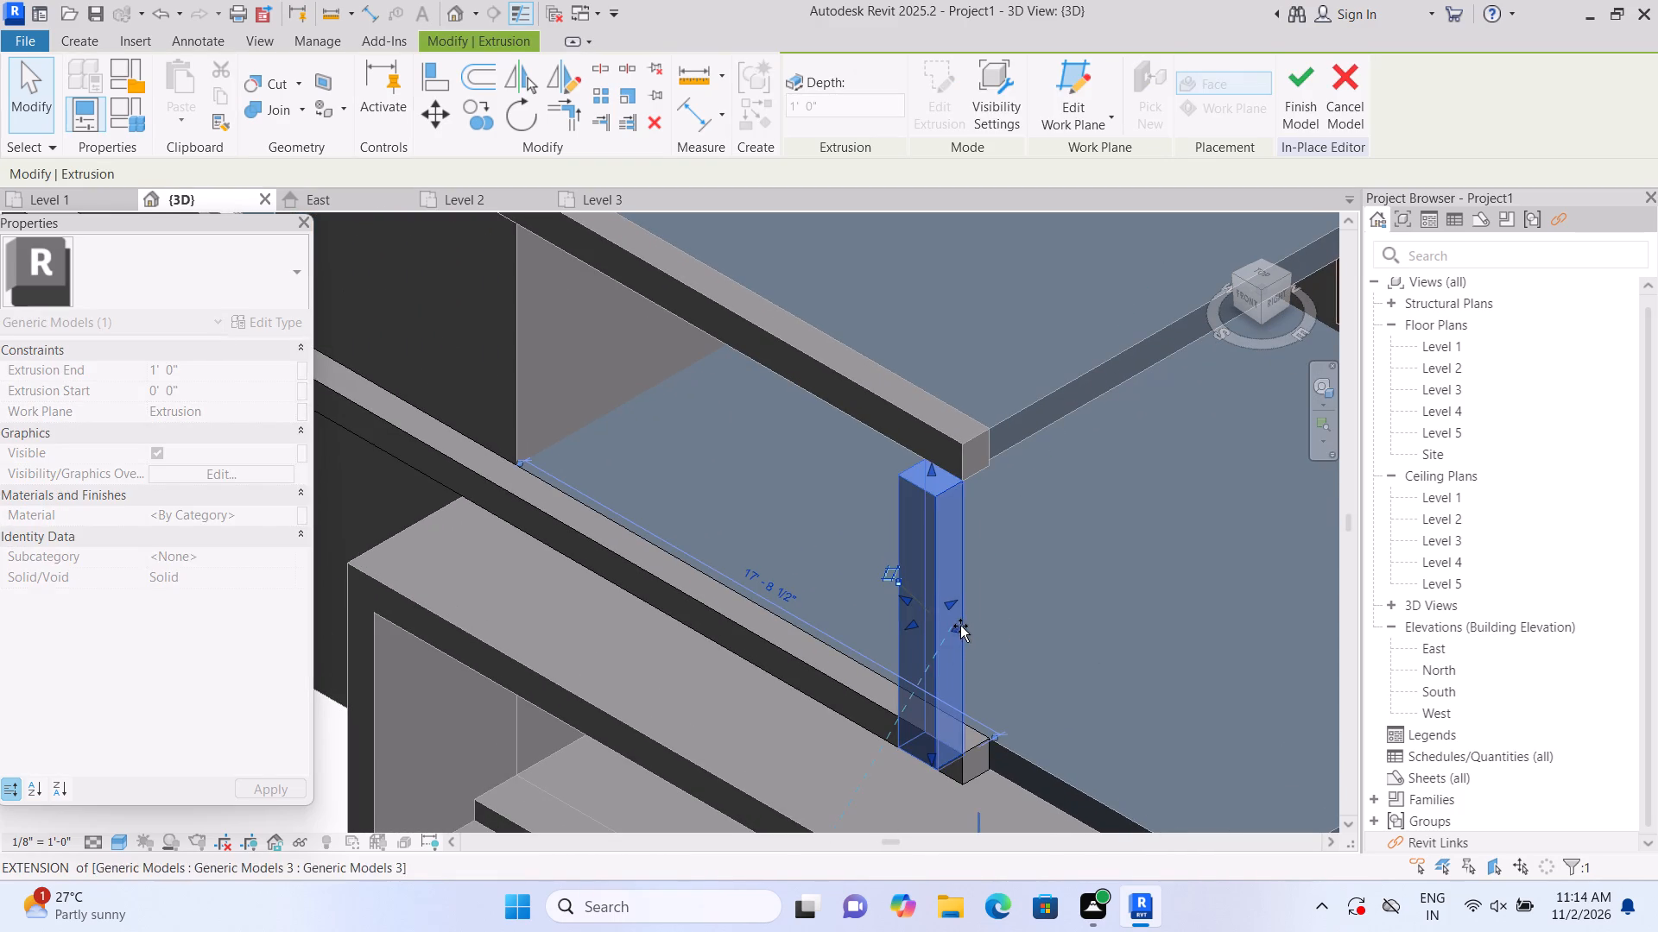
left_click_drag(960, 626, 957, 609)
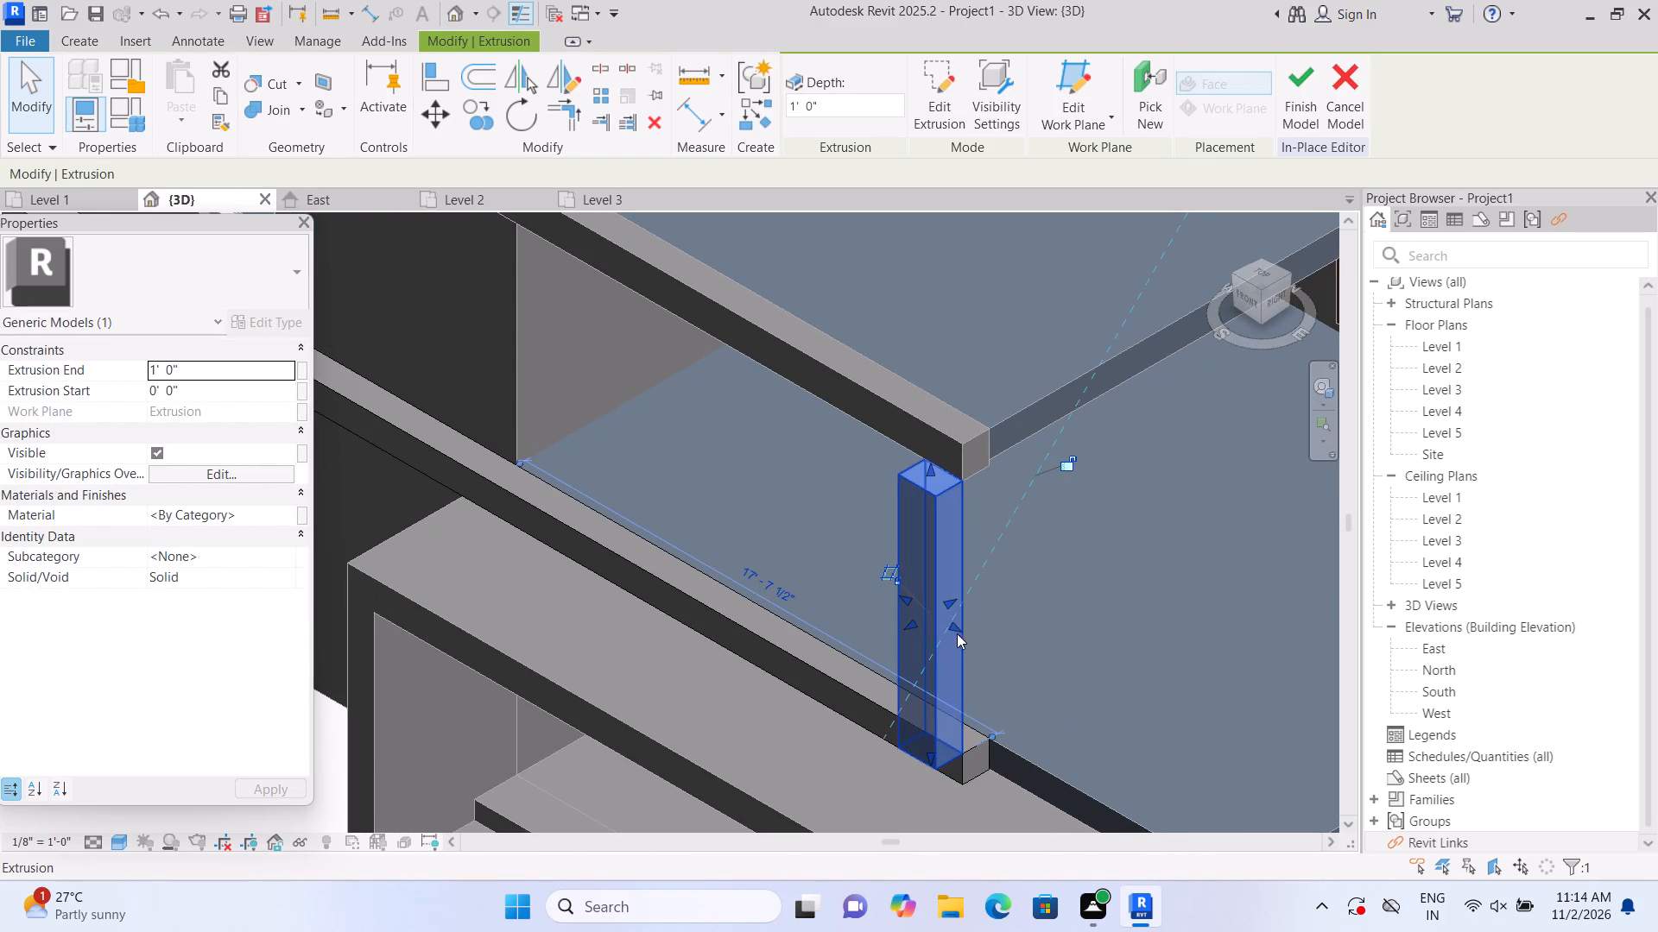
left_click_drag(945, 604, 958, 593)
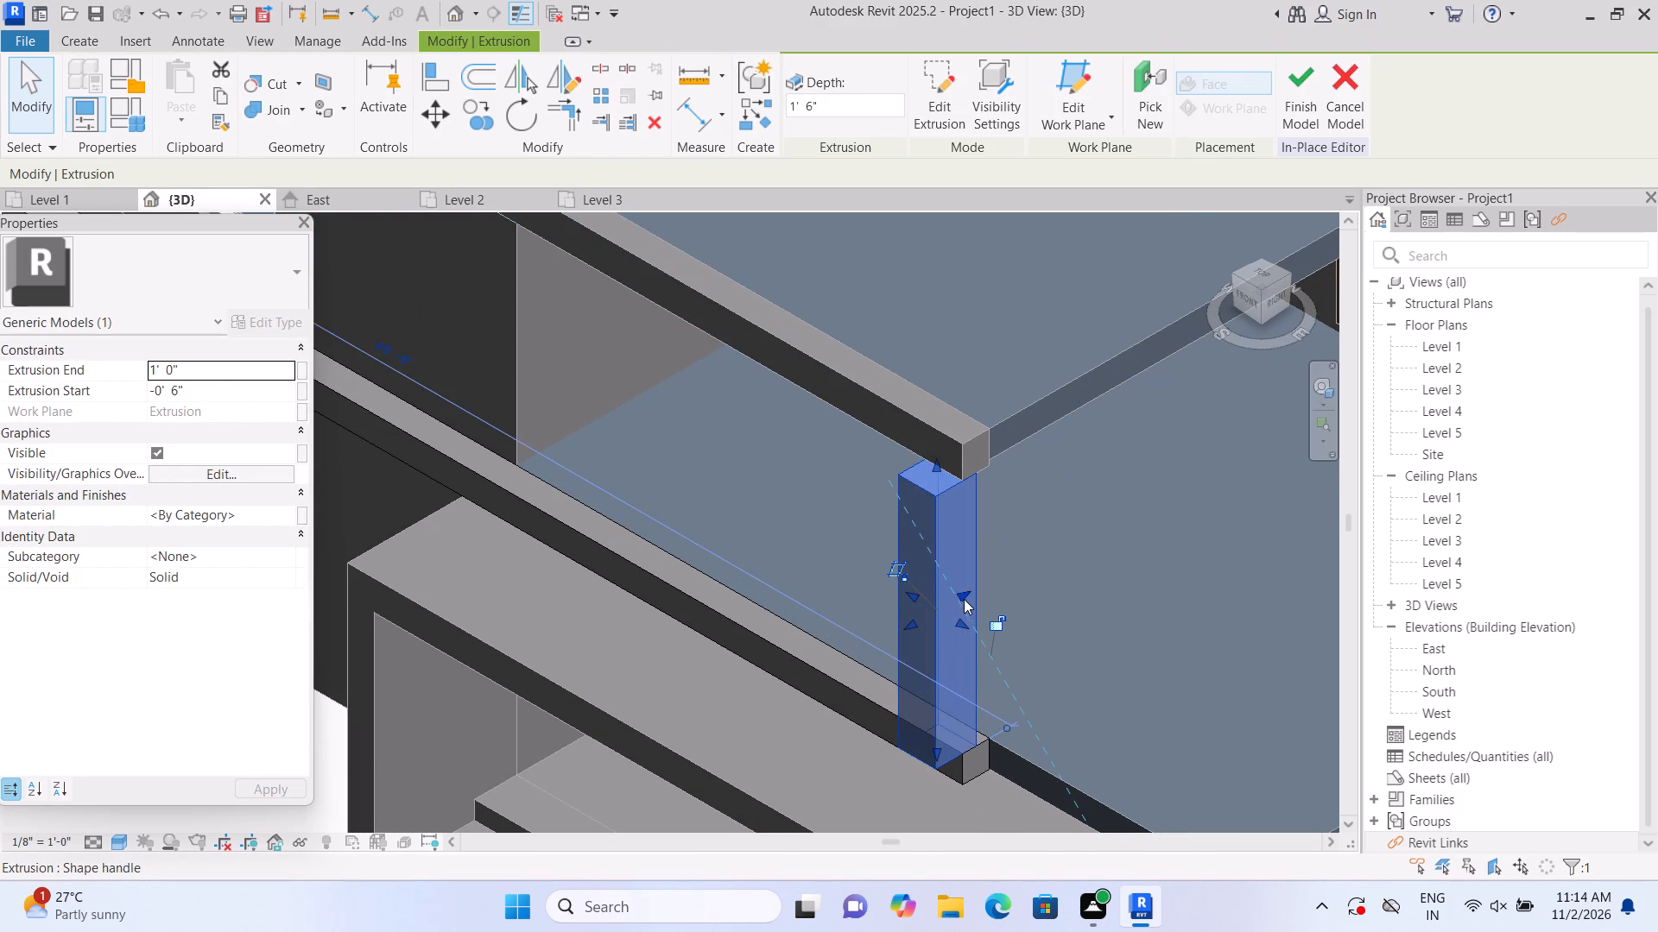
left_click_drag(964, 595, 972, 585)
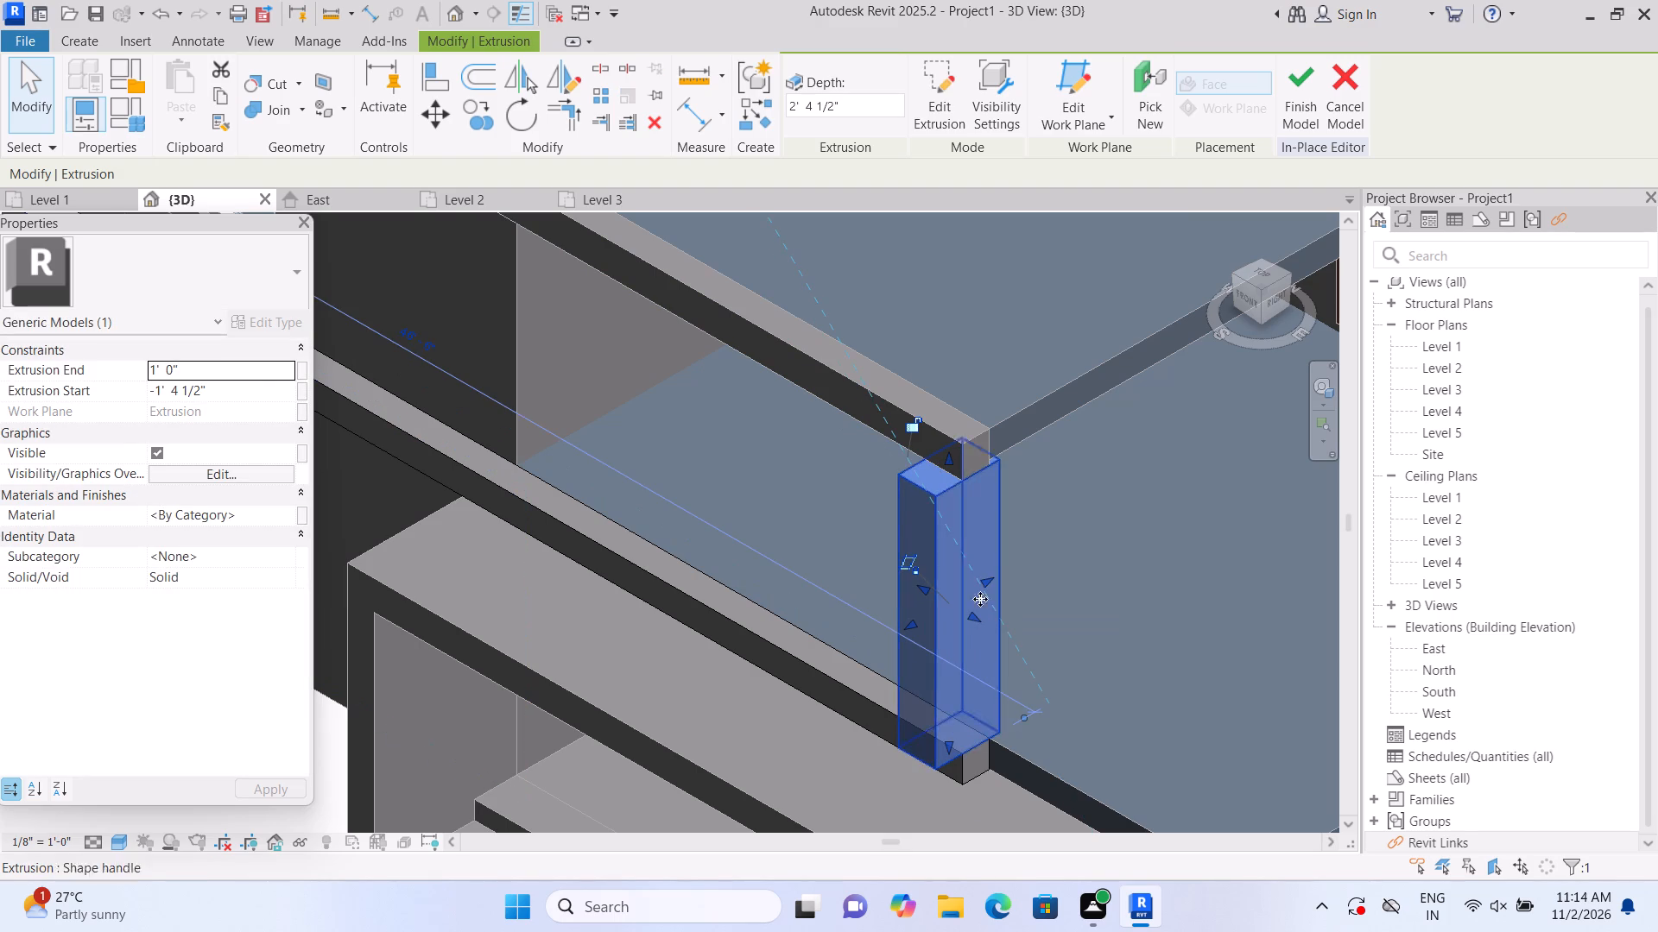
left_click_drag(986, 576, 971, 591)
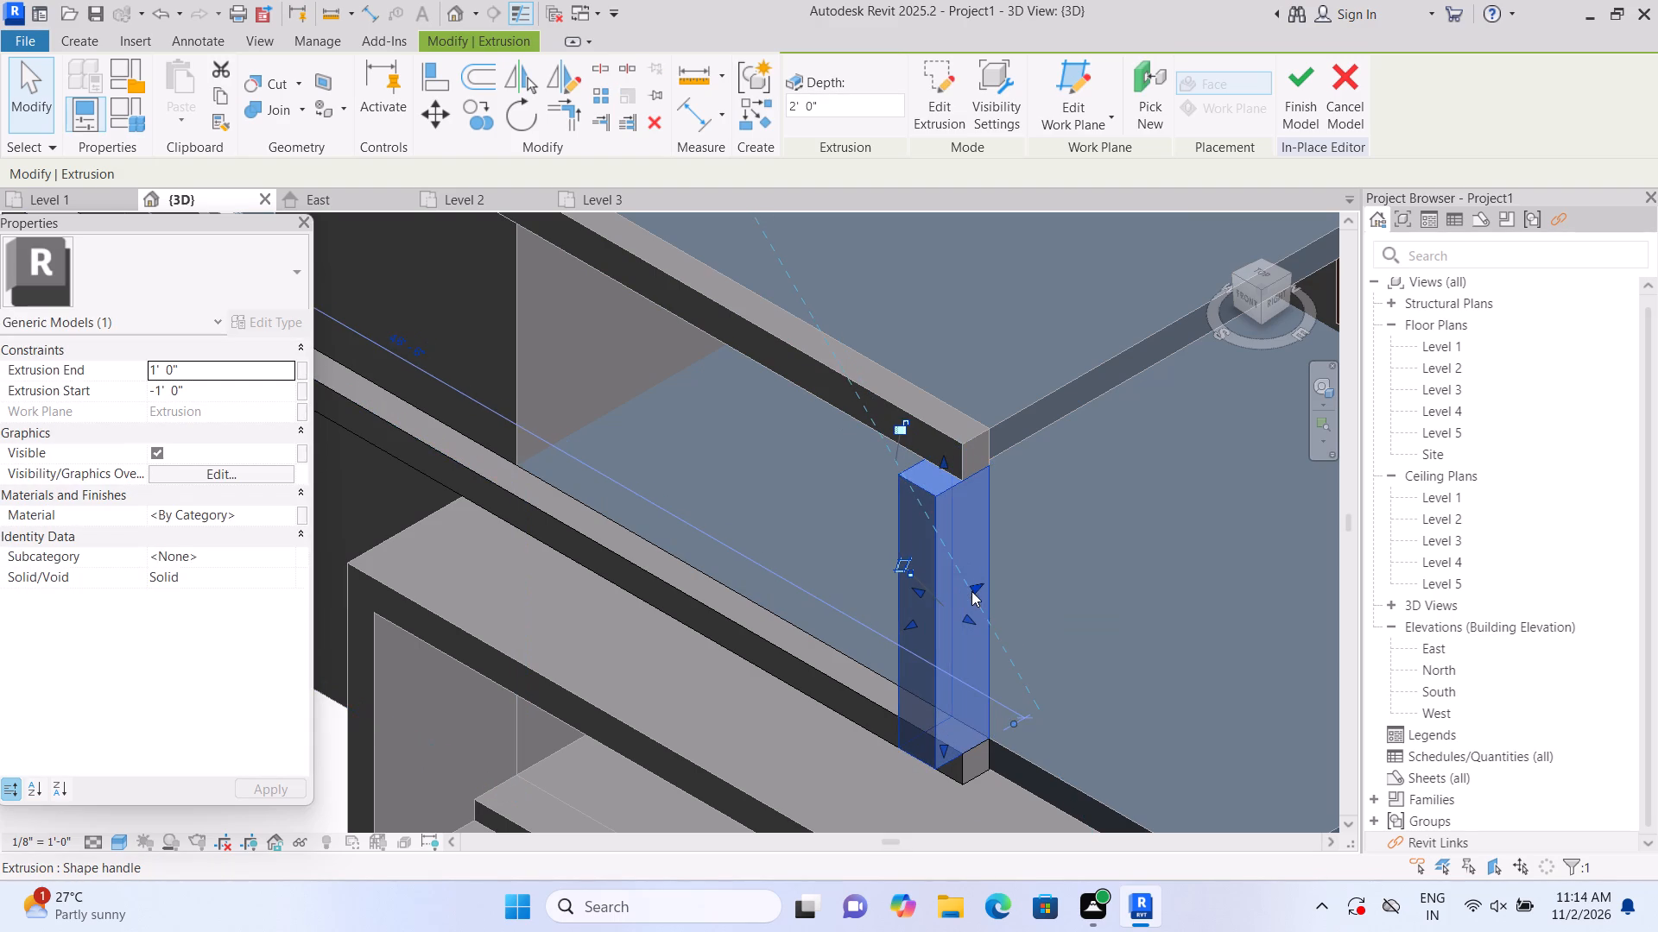
Pull the post's front face back to an extrusion end of 0' 0", making it 1' deep and flush with the roof bands.
scroll(976, 591, "down", 2)
scroll(951, 694, "up", 2)
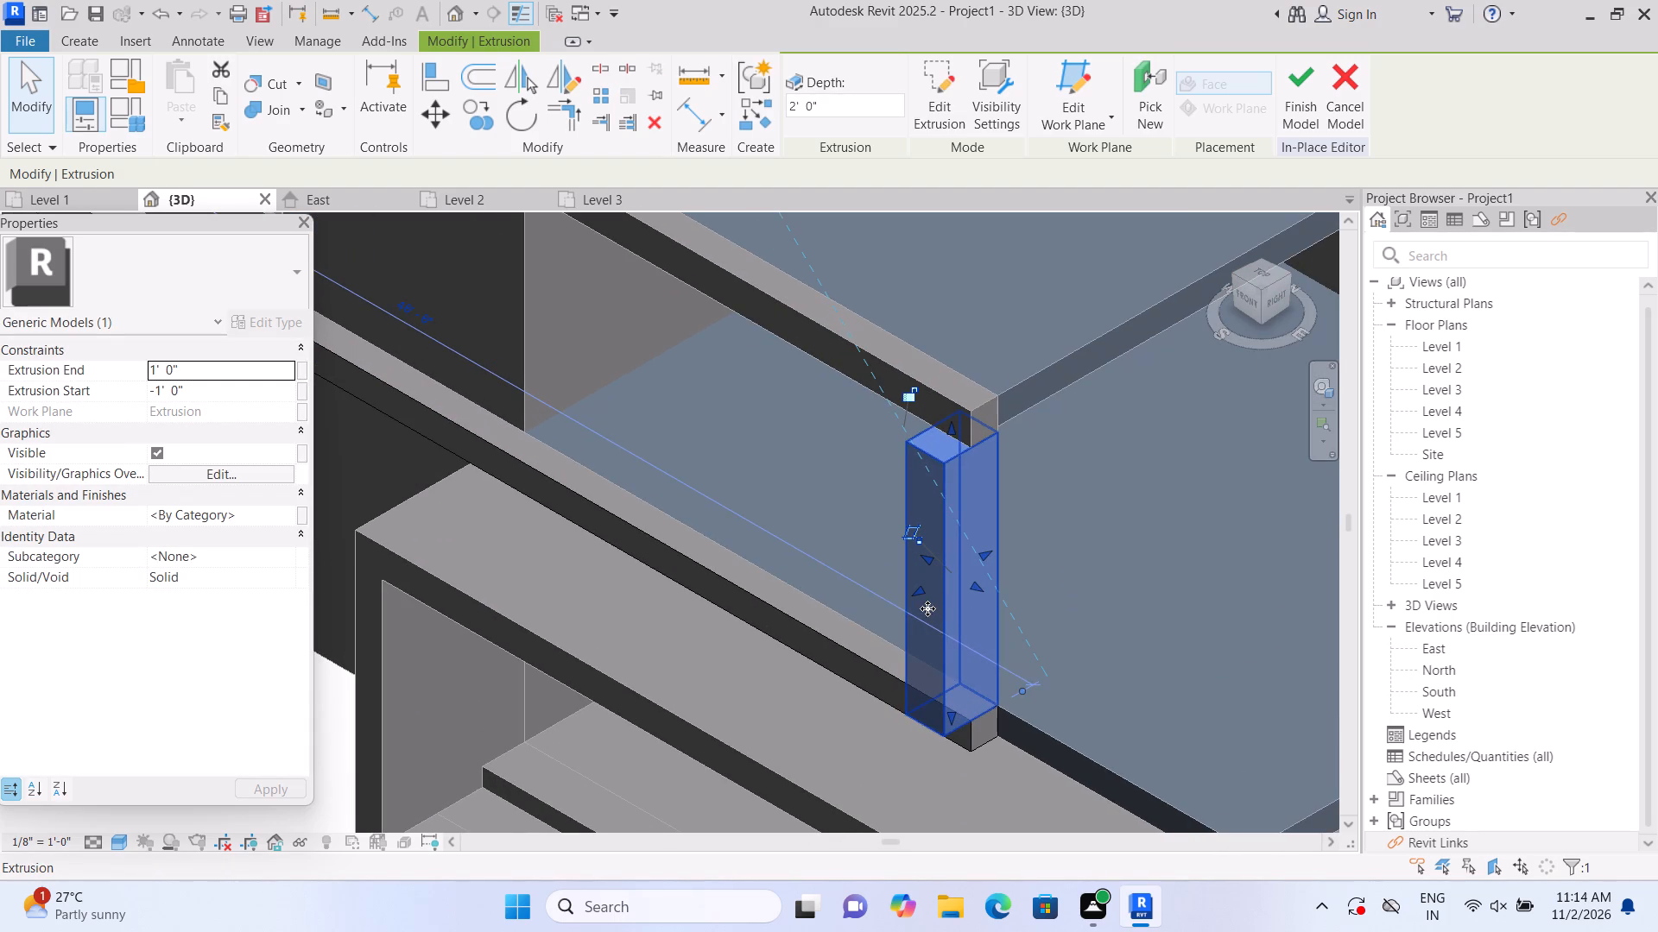
left_click_drag(919, 592, 933, 580)
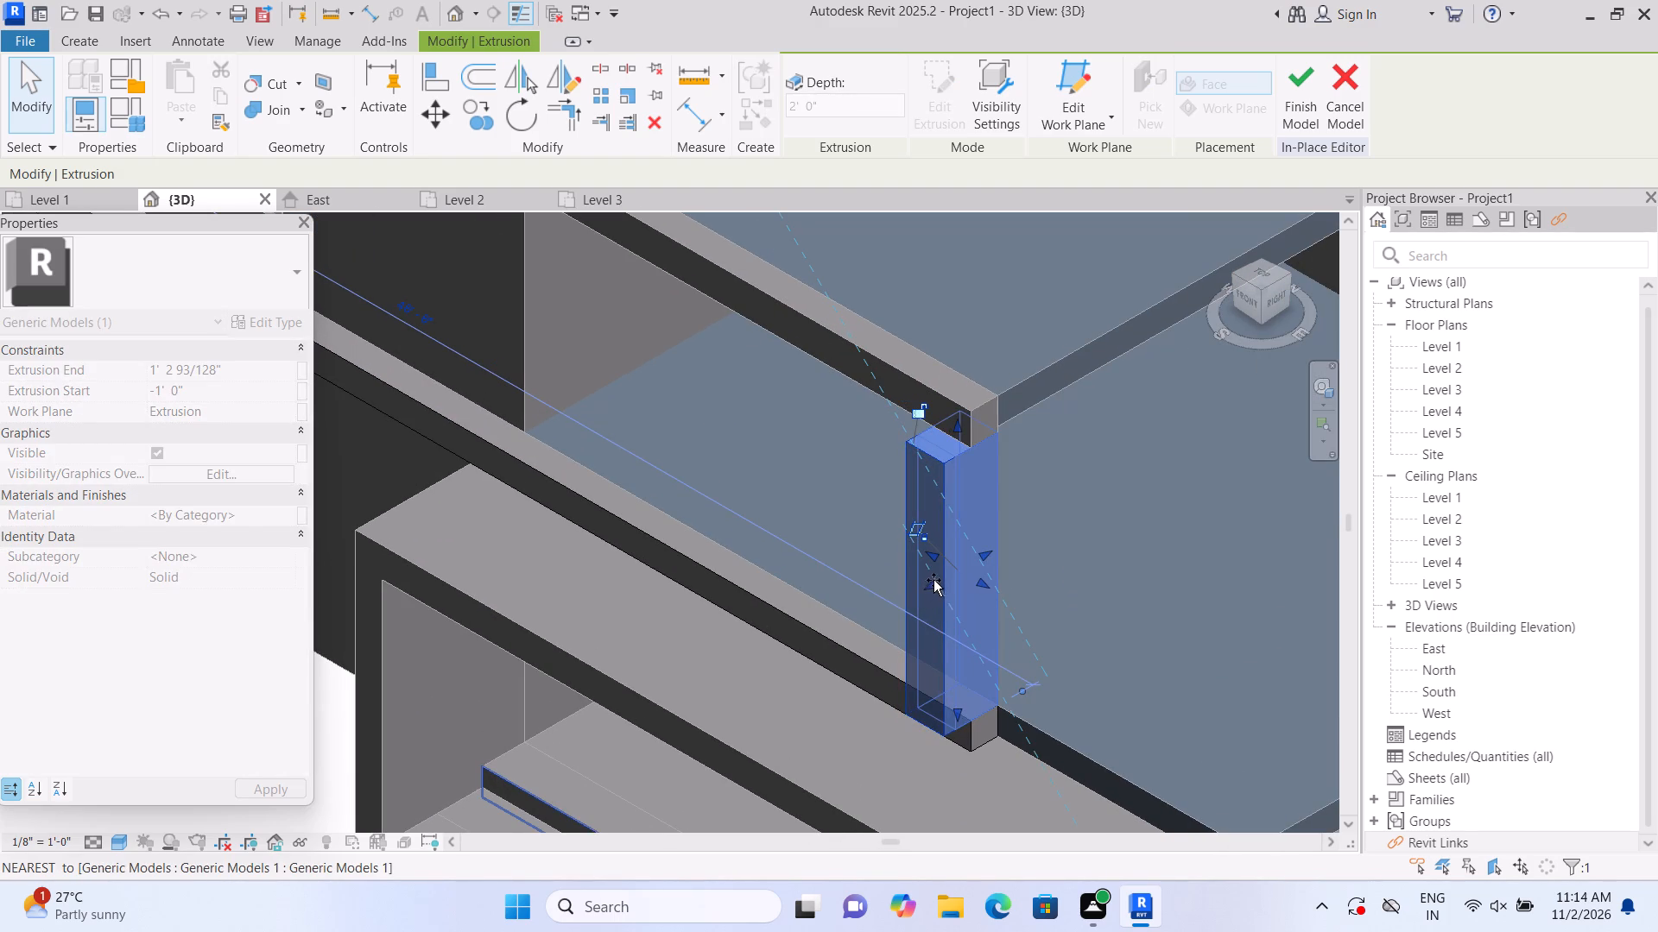
left_click_drag(933, 580, 941, 574)
scroll(942, 649, "up", 2)
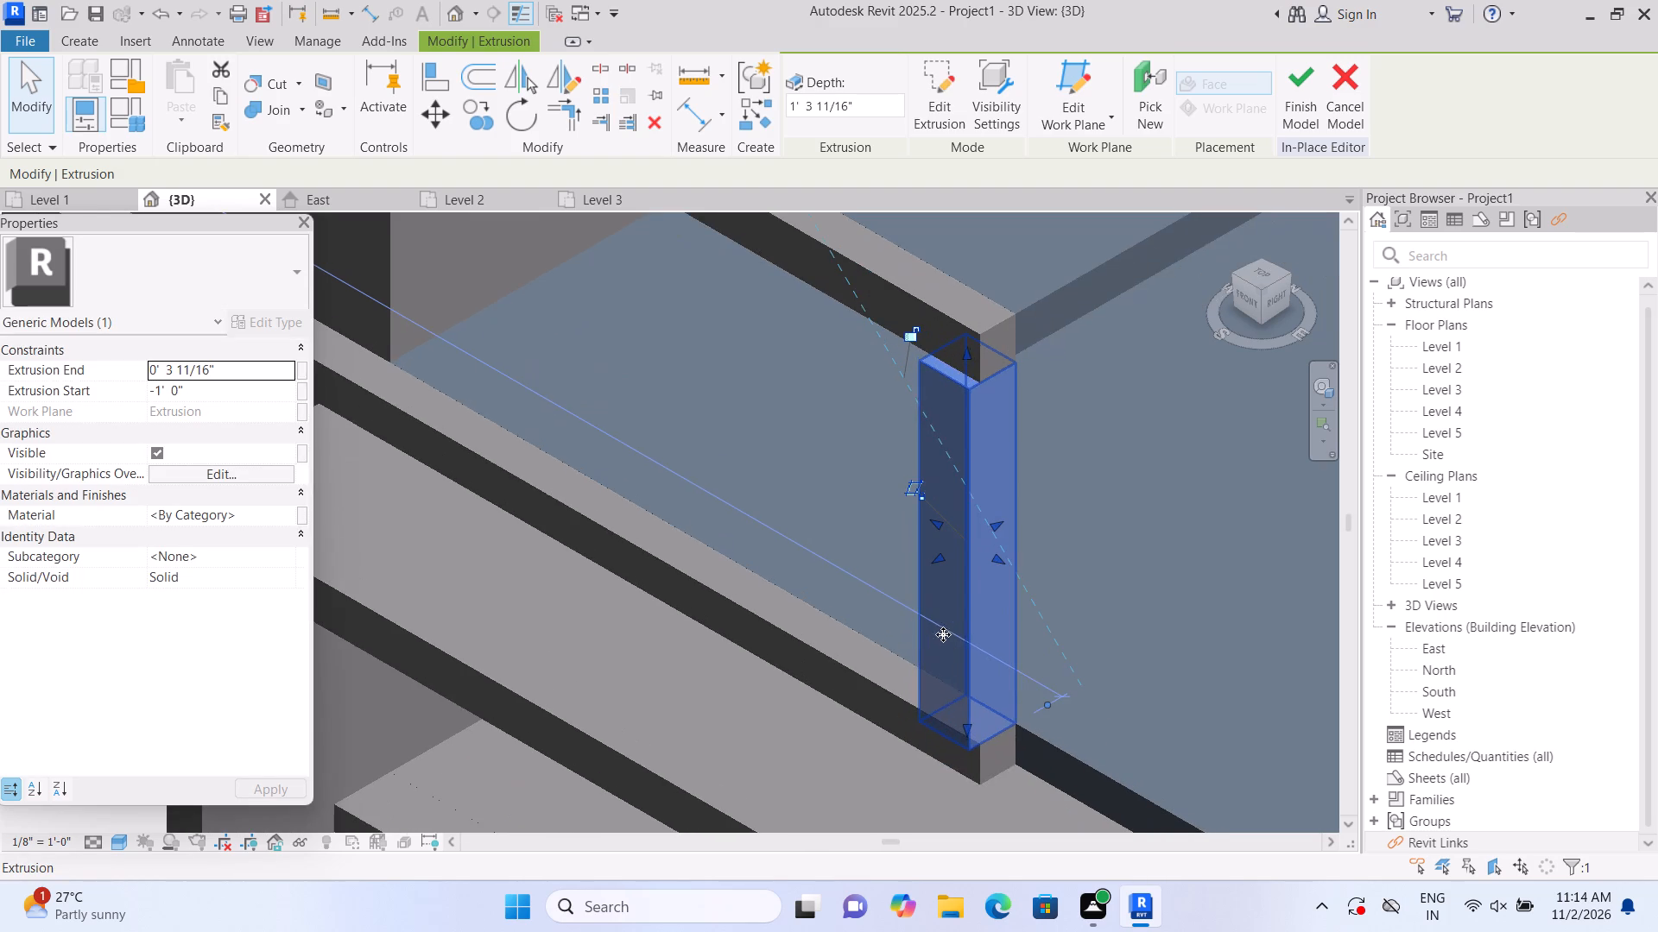
left_click_drag(940, 556, 945, 545)
scroll(943, 564, "down", 3)
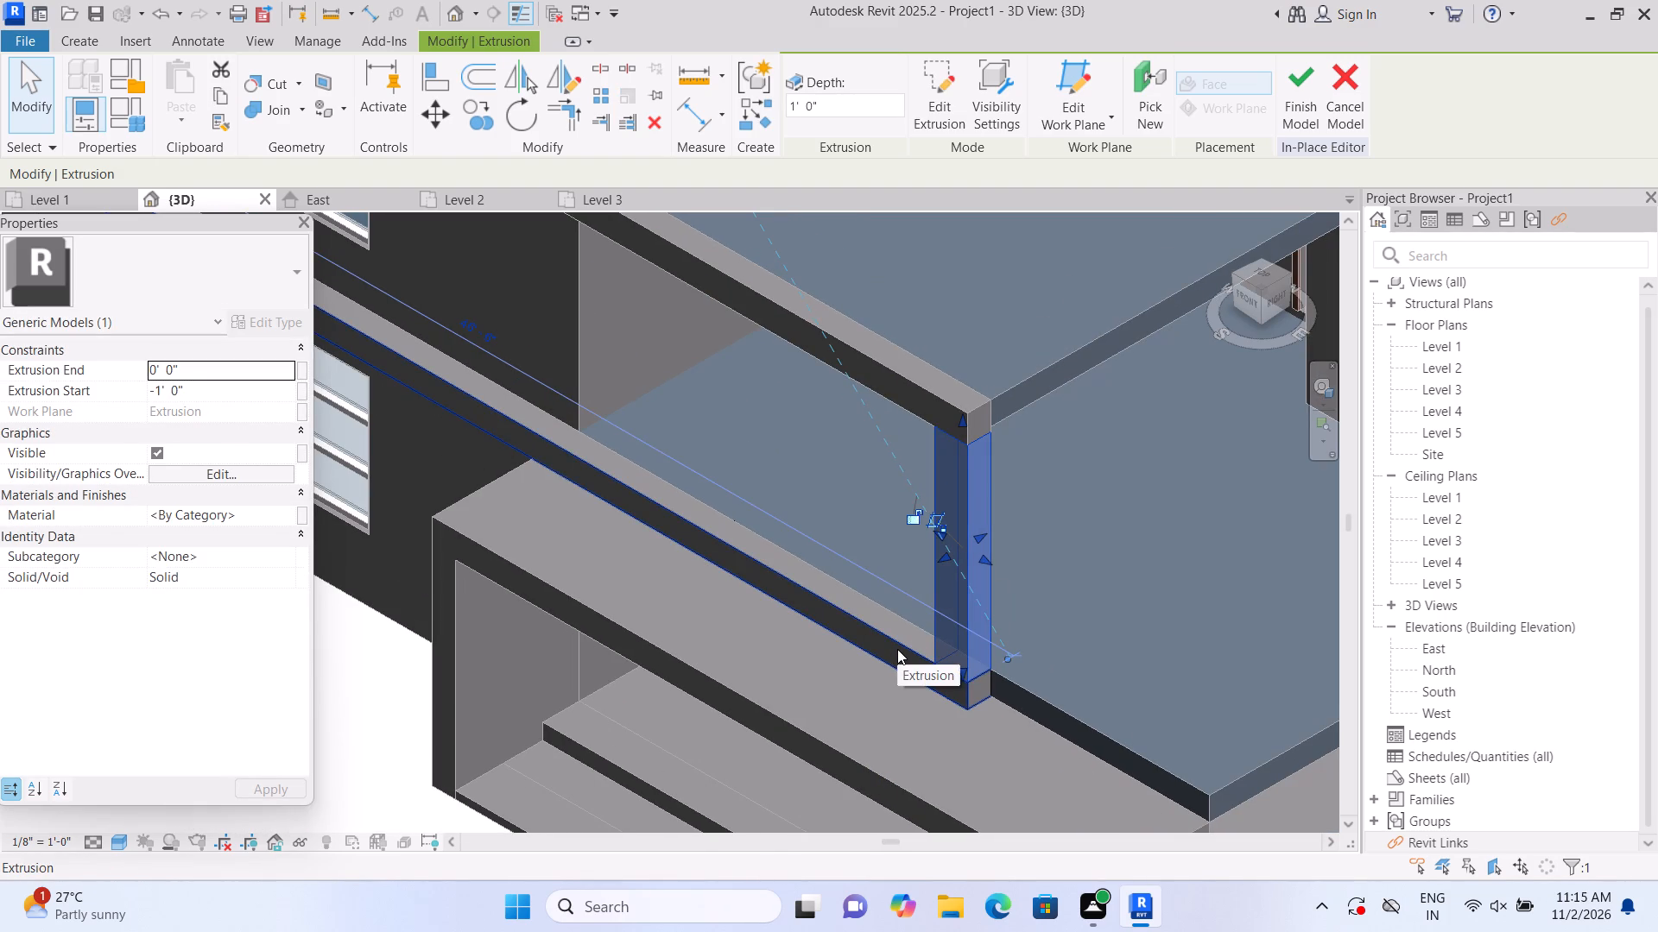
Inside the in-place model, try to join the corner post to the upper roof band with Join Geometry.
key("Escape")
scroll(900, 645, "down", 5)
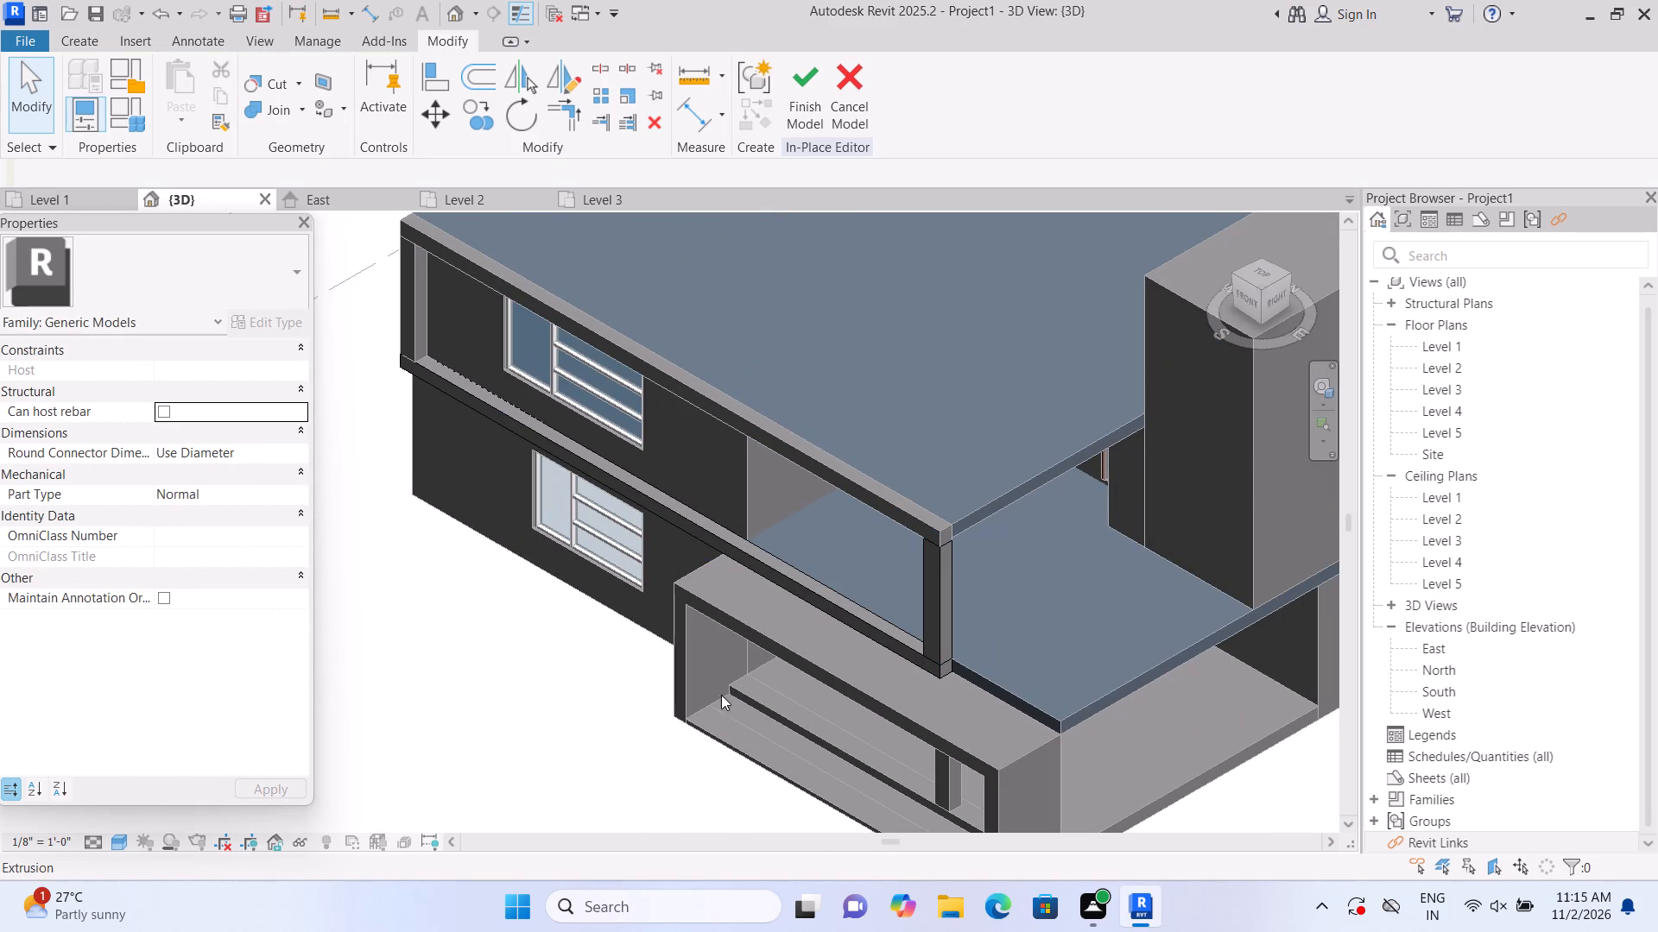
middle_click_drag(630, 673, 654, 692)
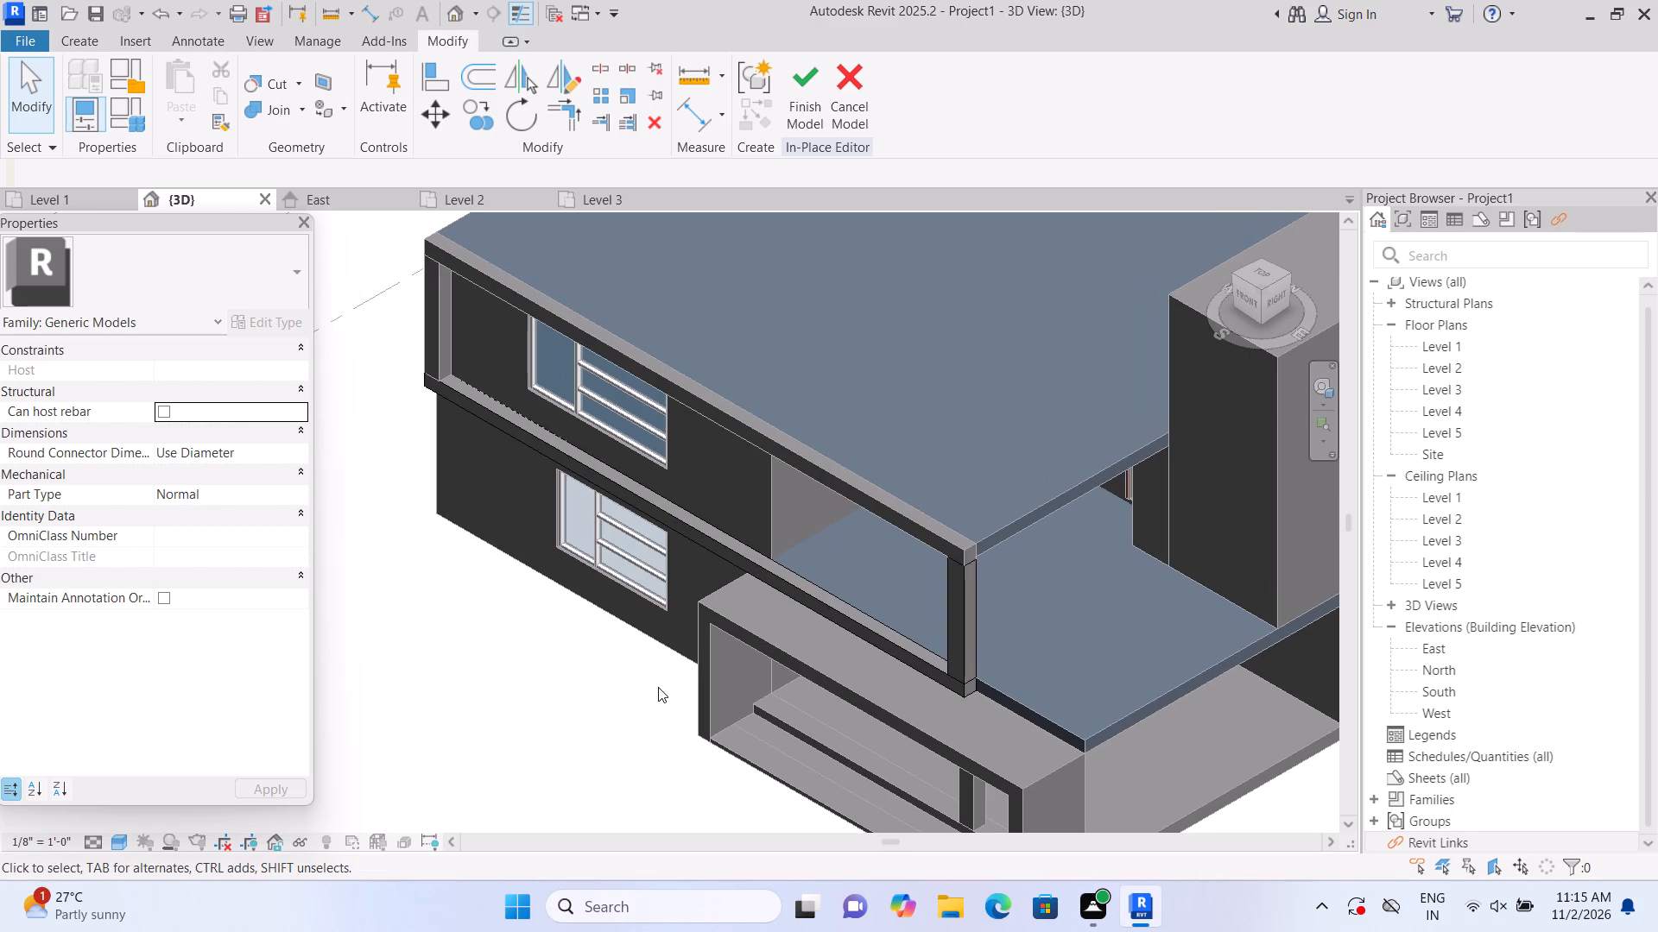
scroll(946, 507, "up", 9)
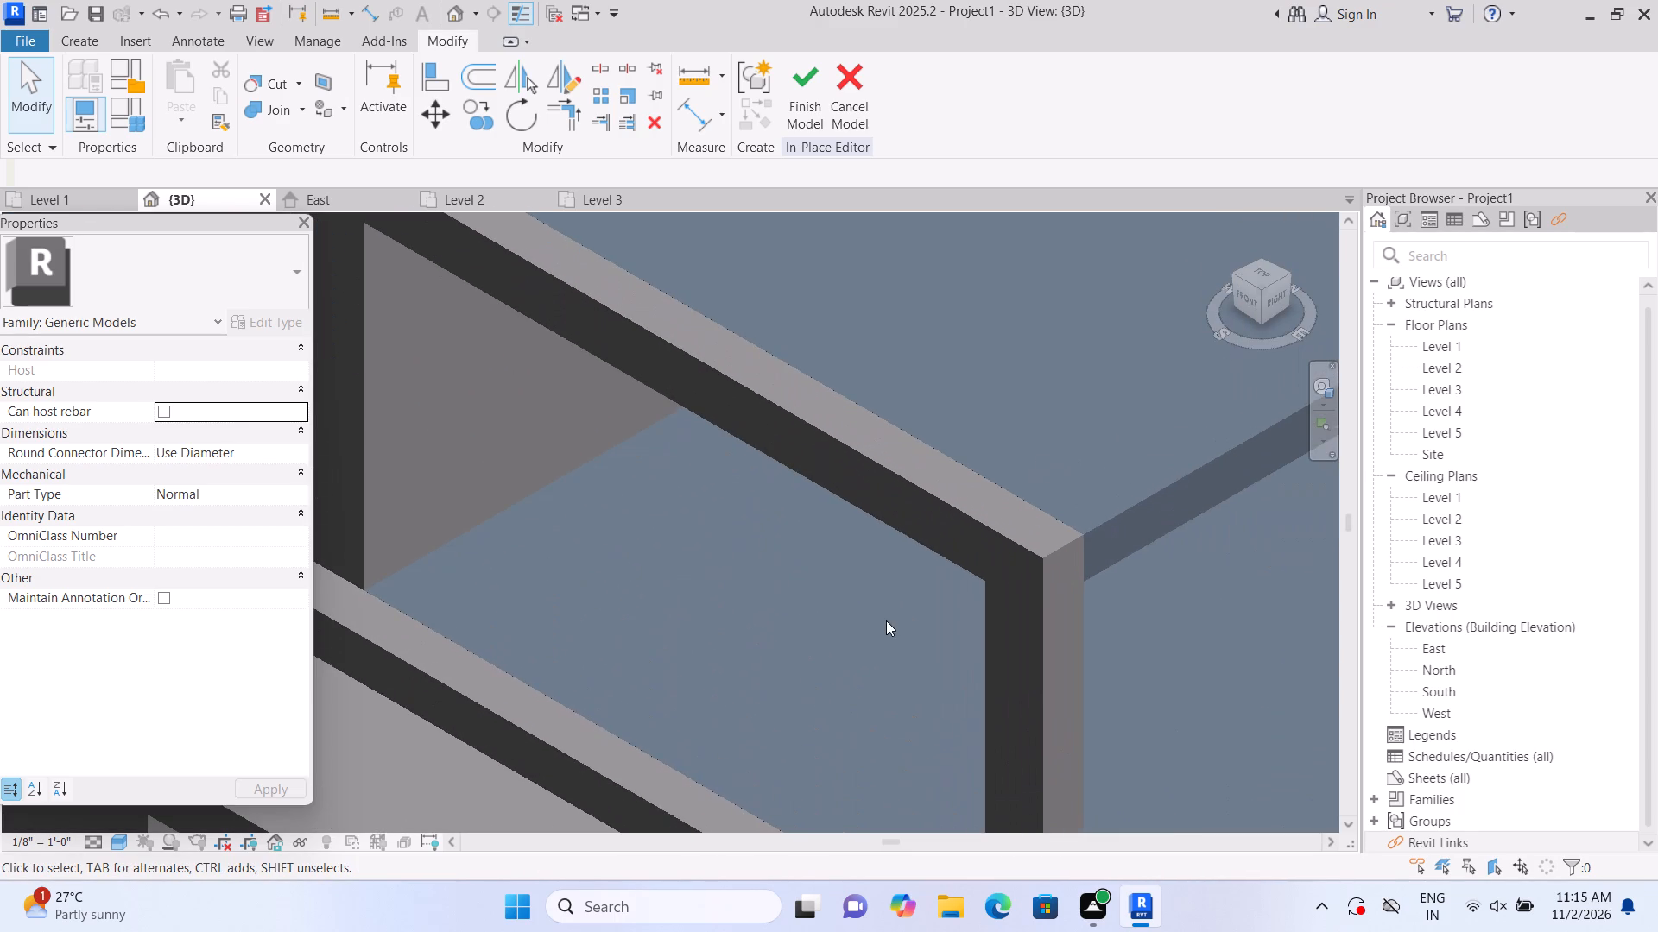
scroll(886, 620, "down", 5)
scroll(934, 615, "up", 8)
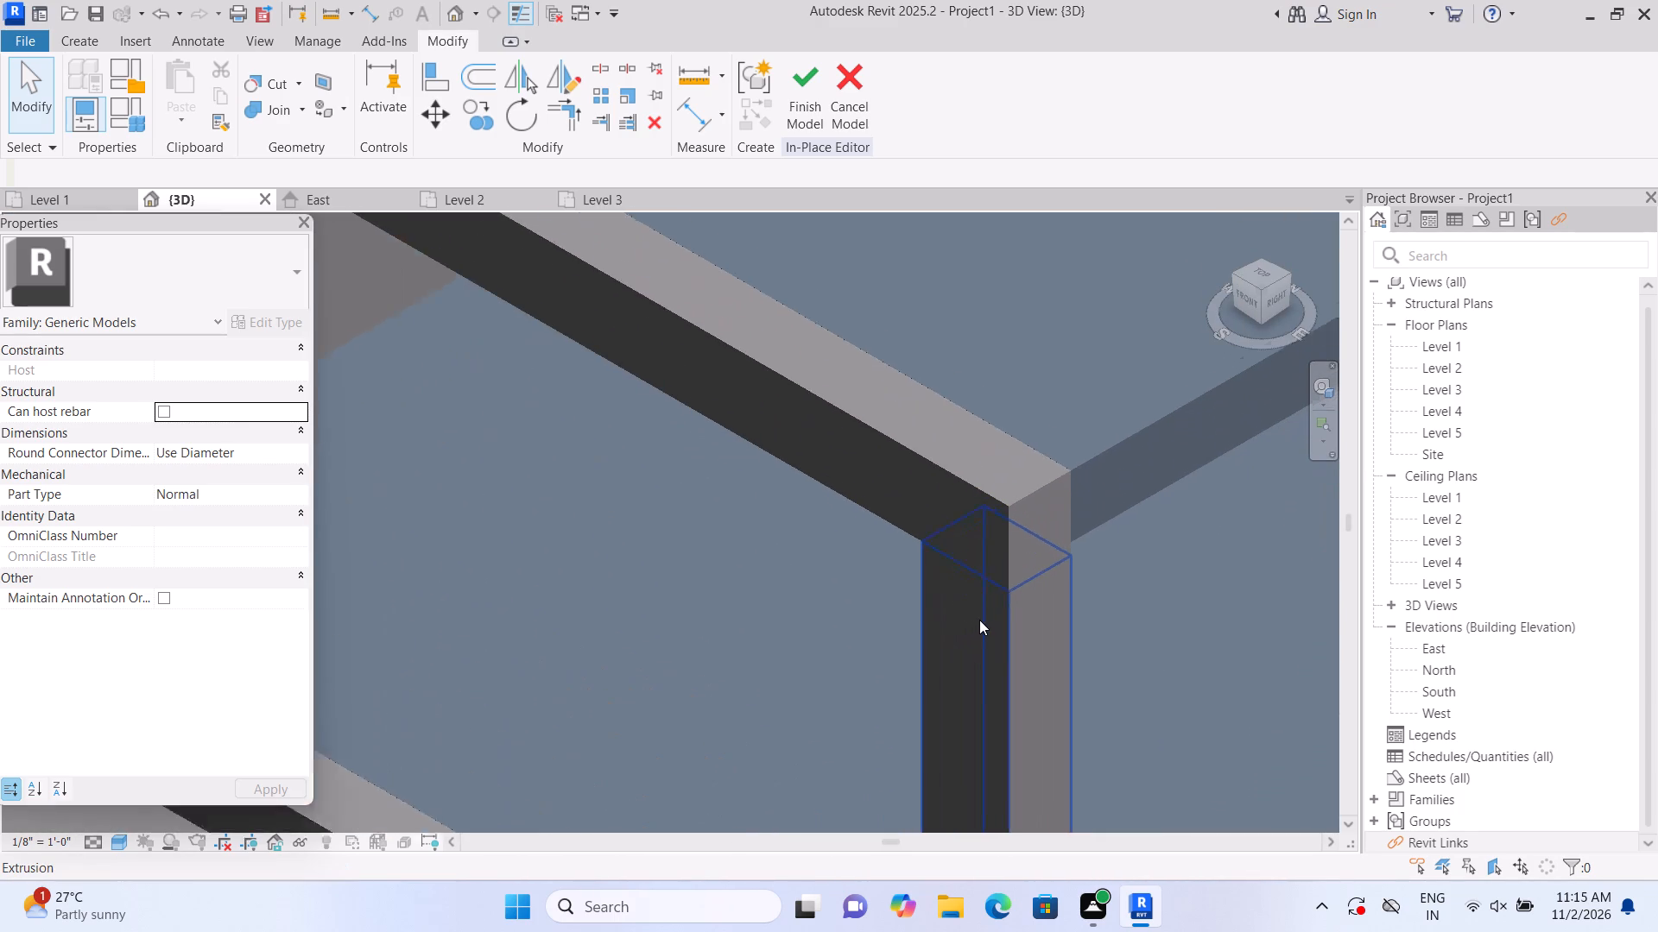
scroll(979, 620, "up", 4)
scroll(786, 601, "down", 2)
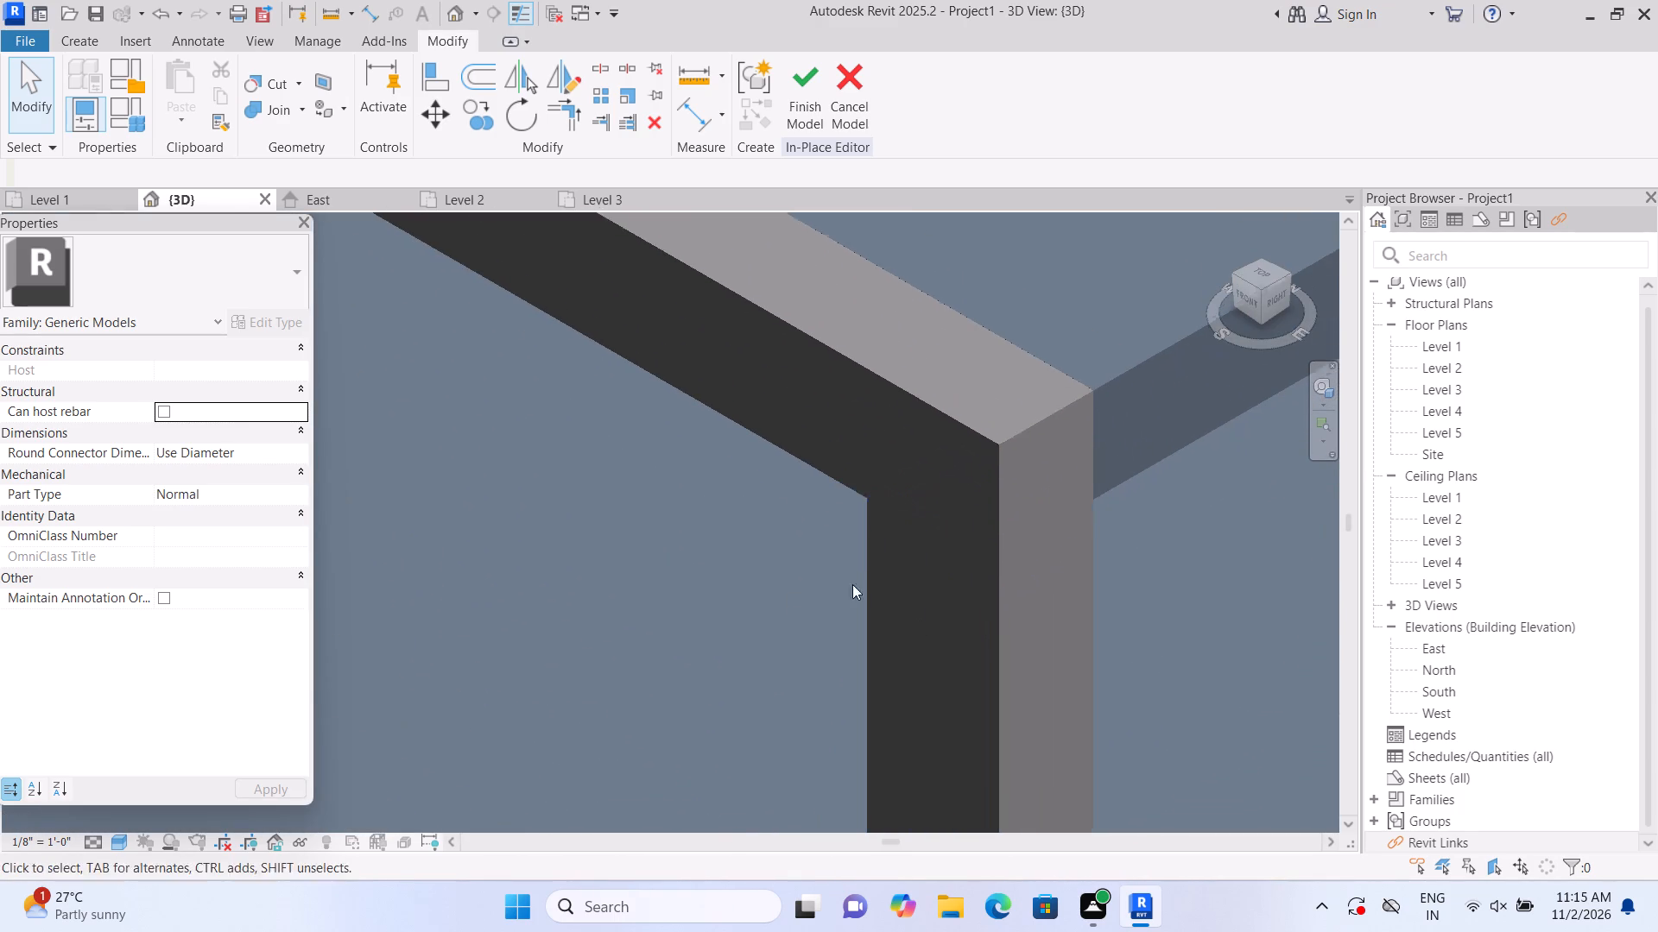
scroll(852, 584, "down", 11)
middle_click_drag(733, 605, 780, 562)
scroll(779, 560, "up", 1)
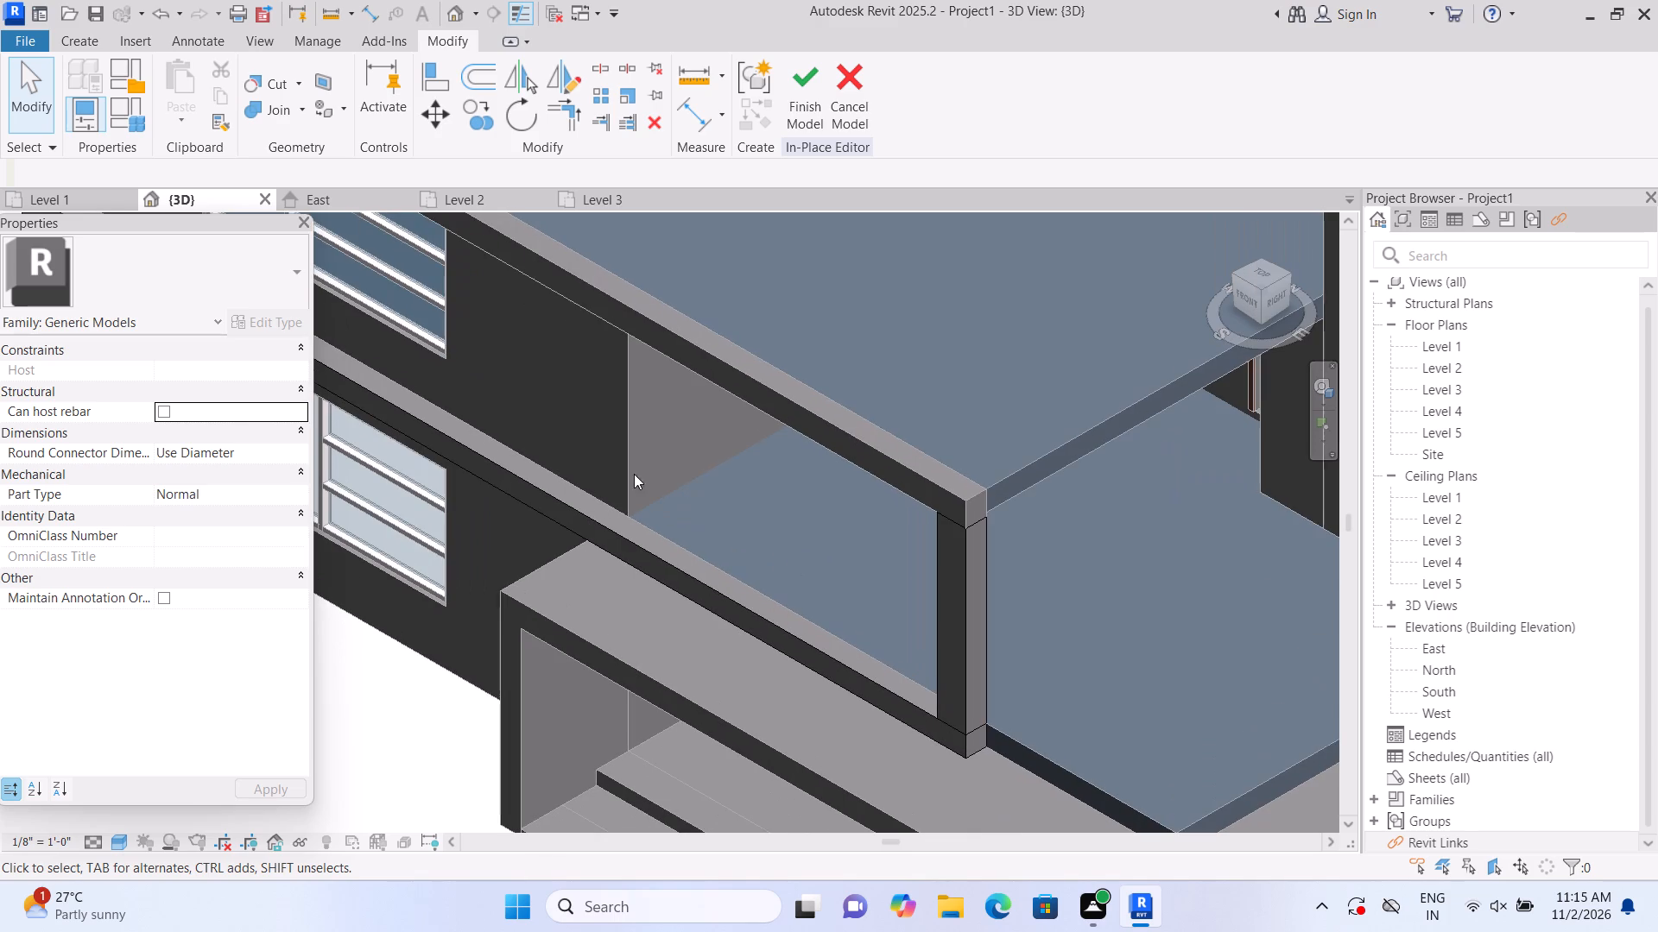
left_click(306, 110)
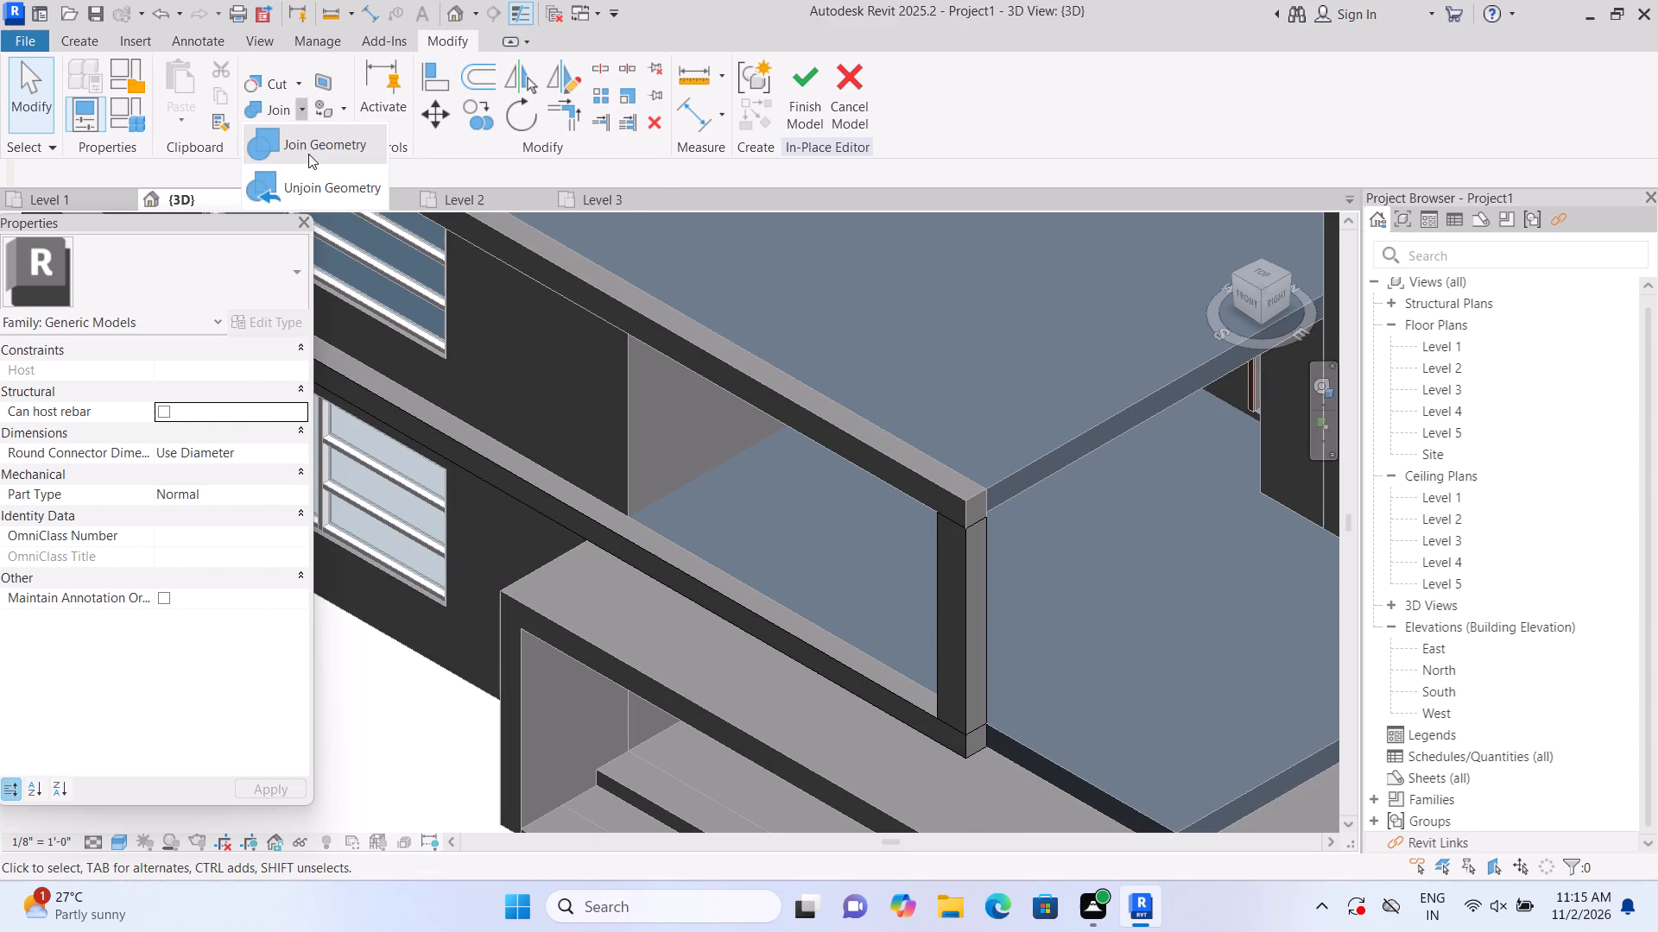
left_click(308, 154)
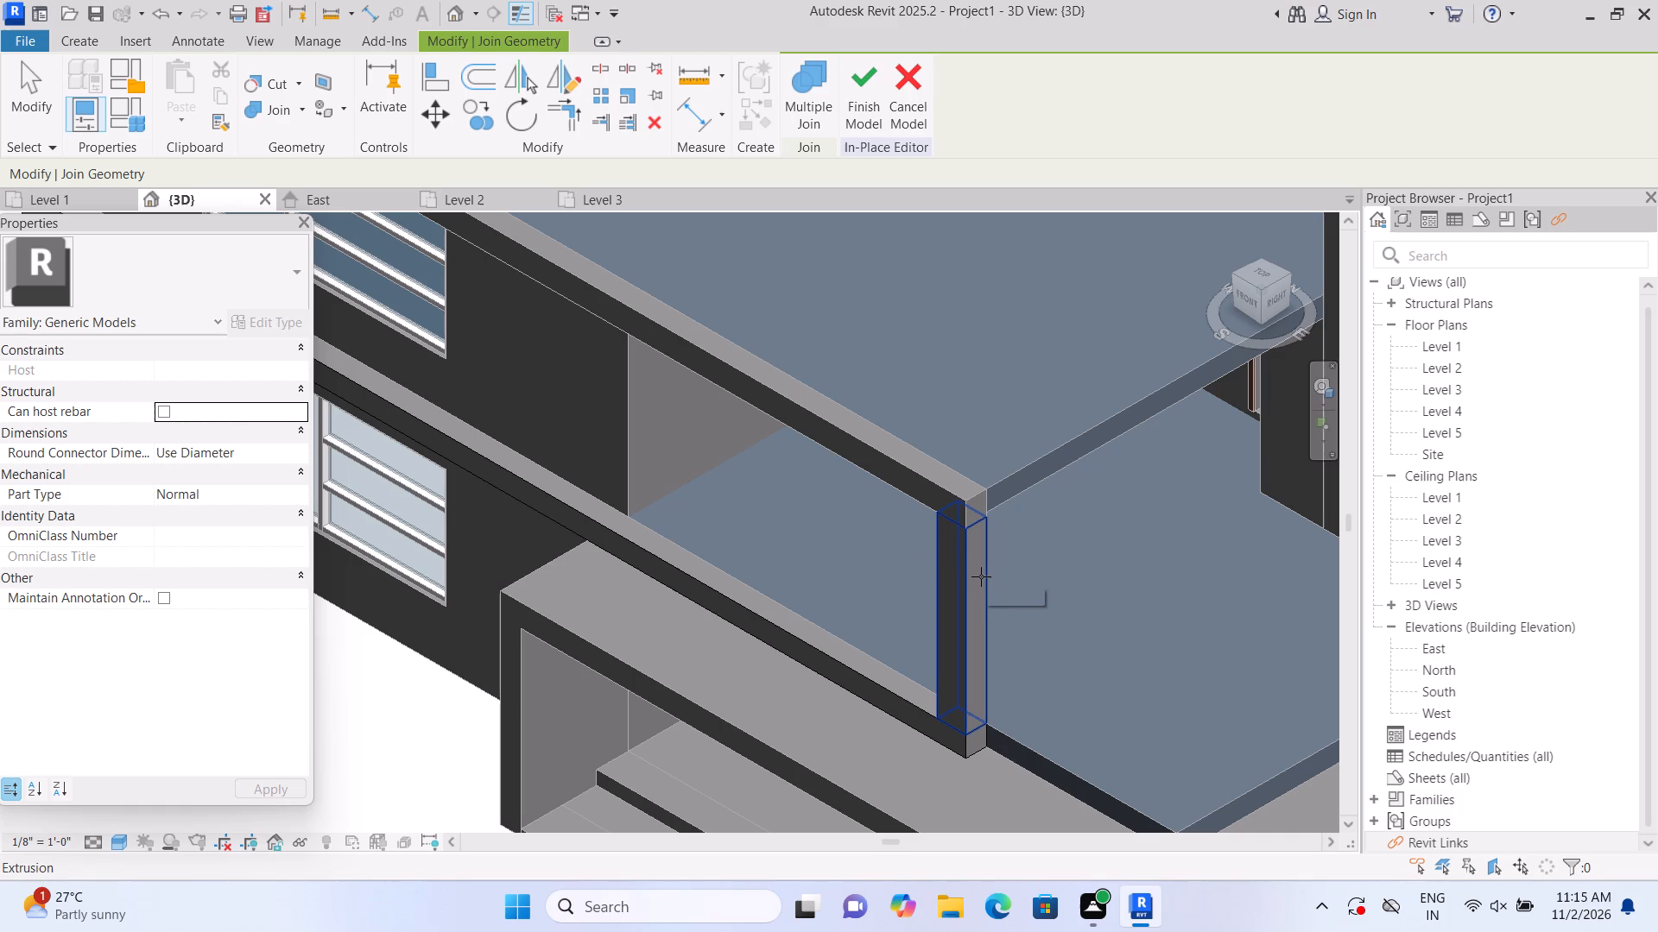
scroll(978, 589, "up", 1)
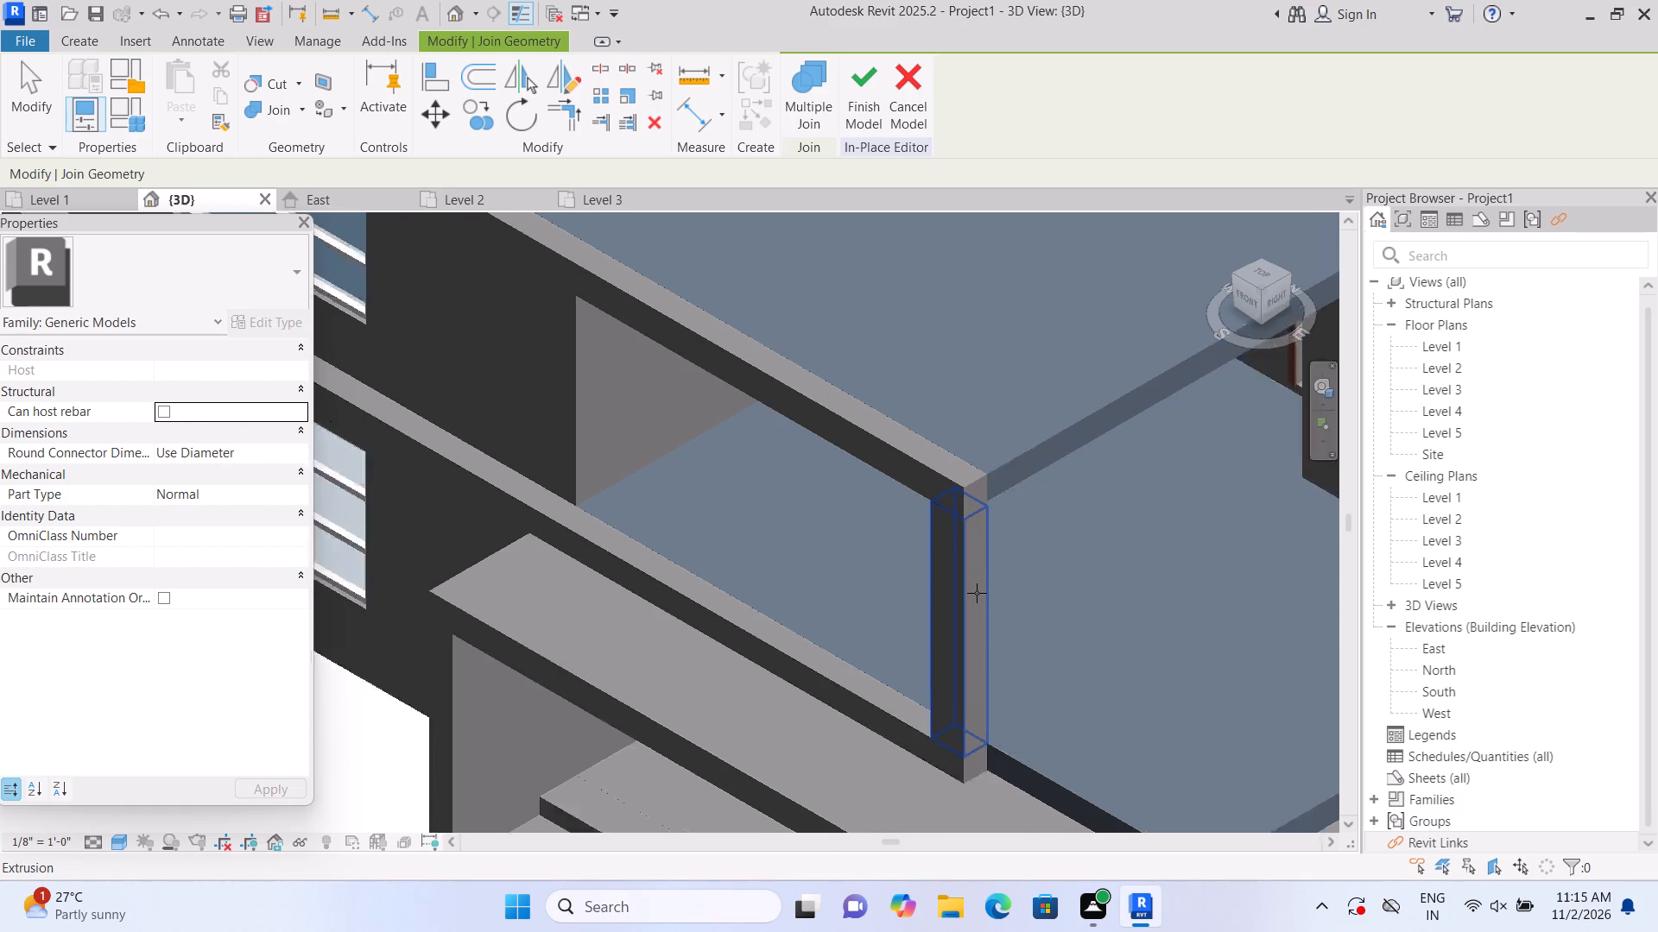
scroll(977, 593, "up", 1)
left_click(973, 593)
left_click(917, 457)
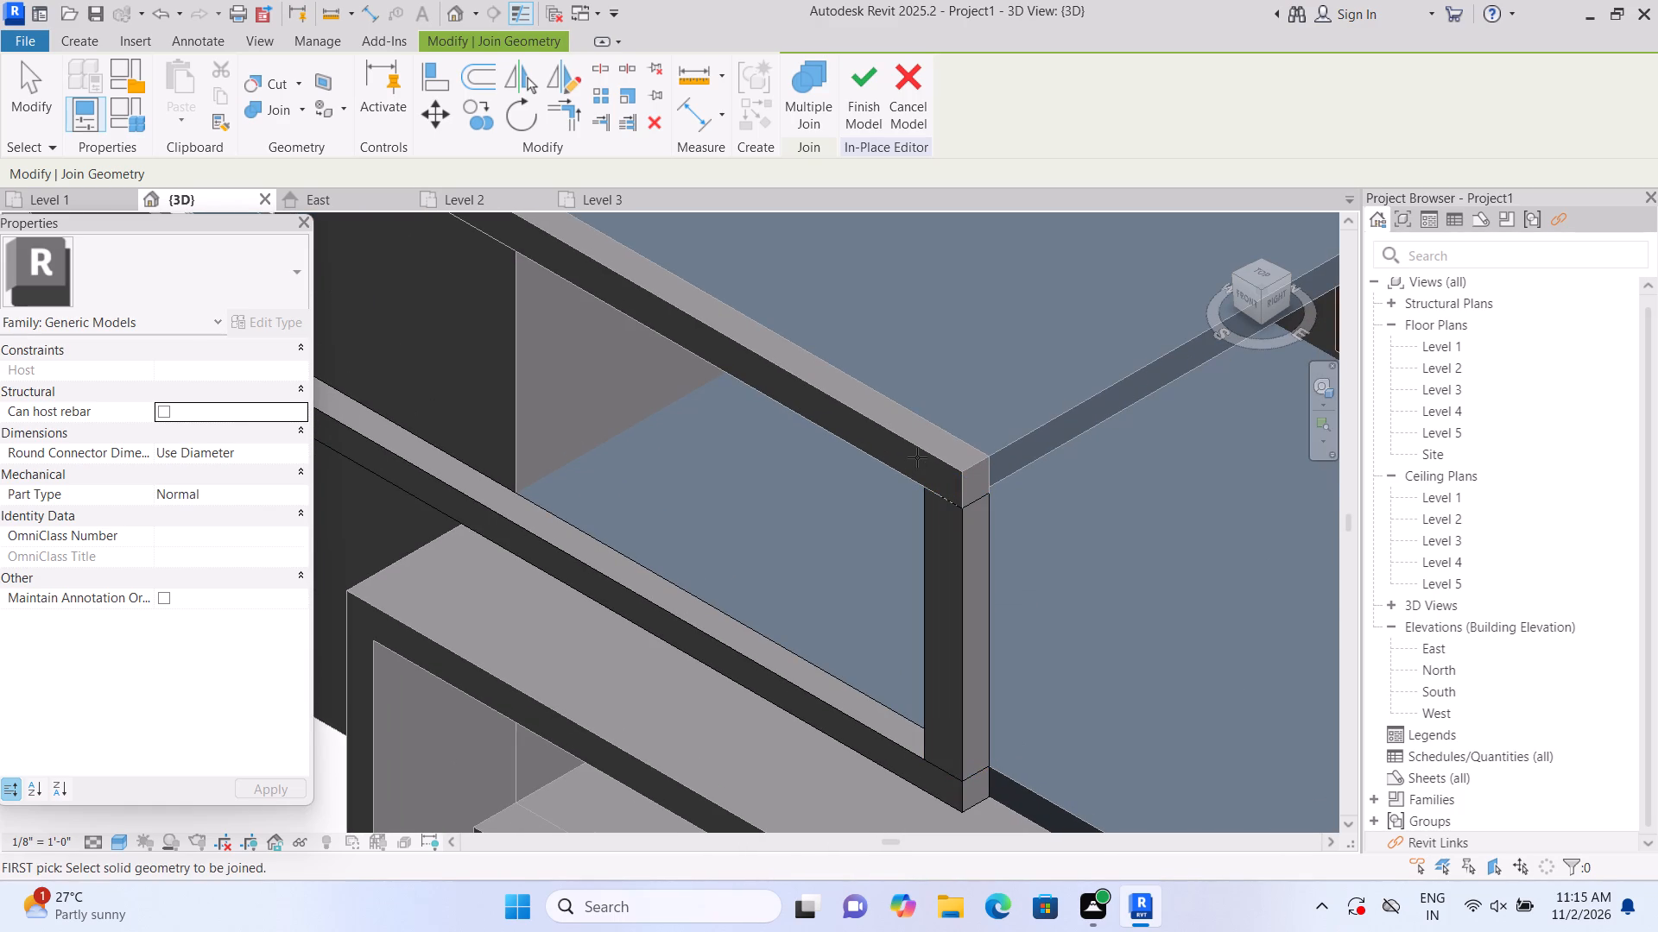
Finish the in-place model holding the lower roof band and the corner post.
left_click(869, 127)
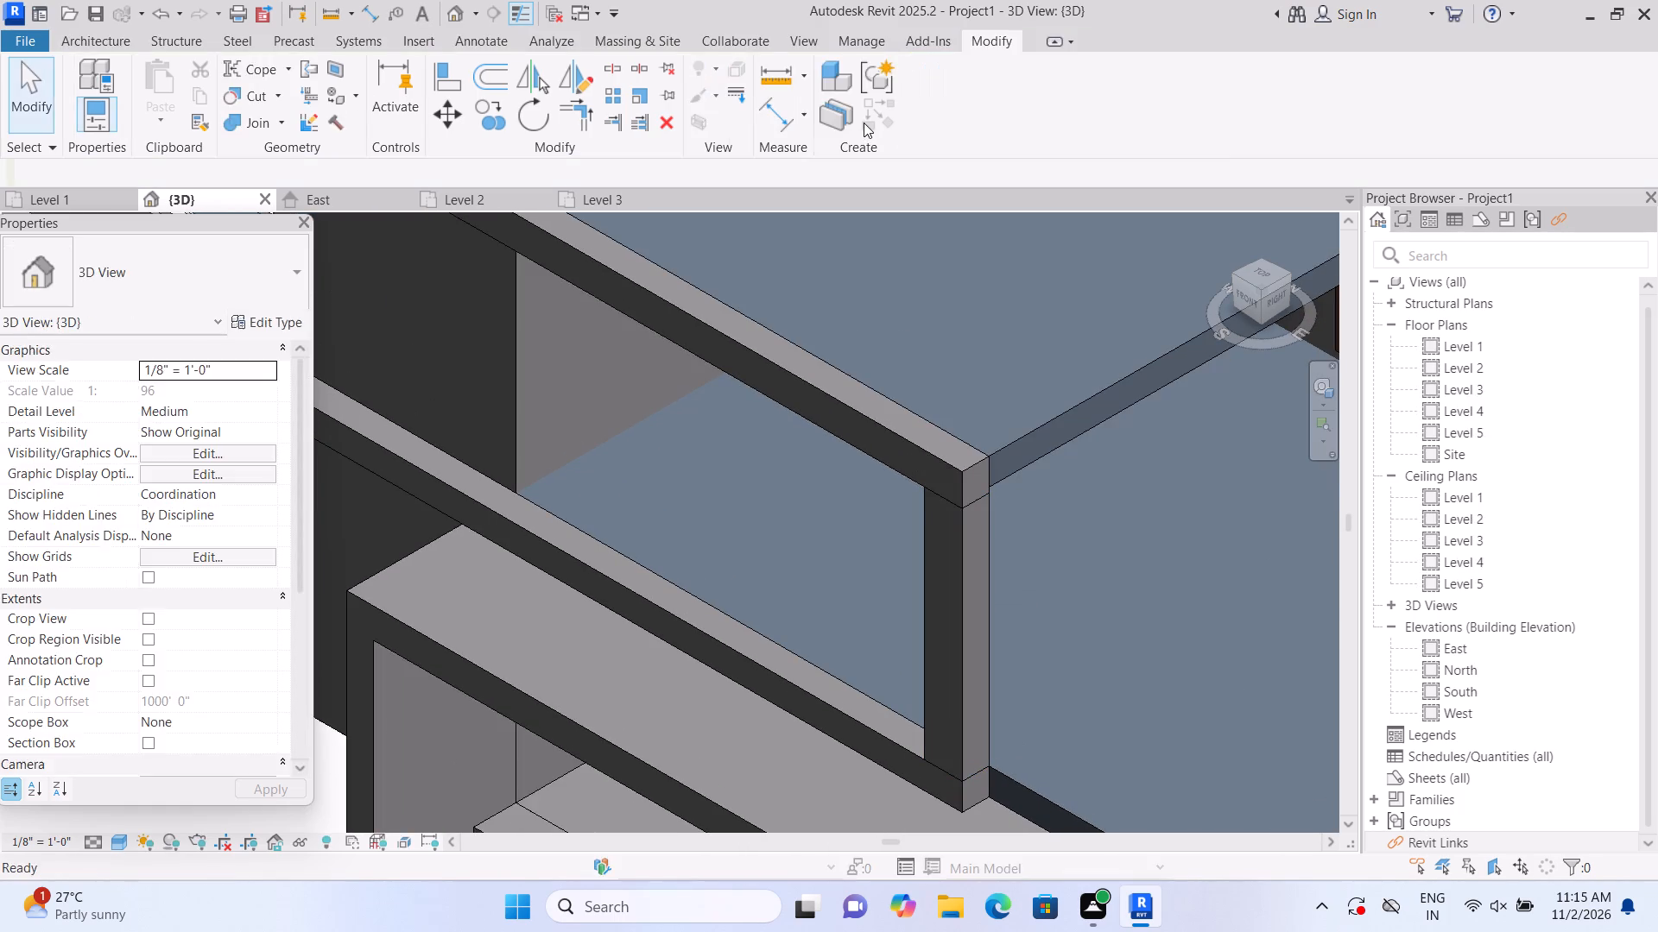
Join the upper roof band's generic model to the corner post's generic model with Join Geometry.
left_click(280, 128)
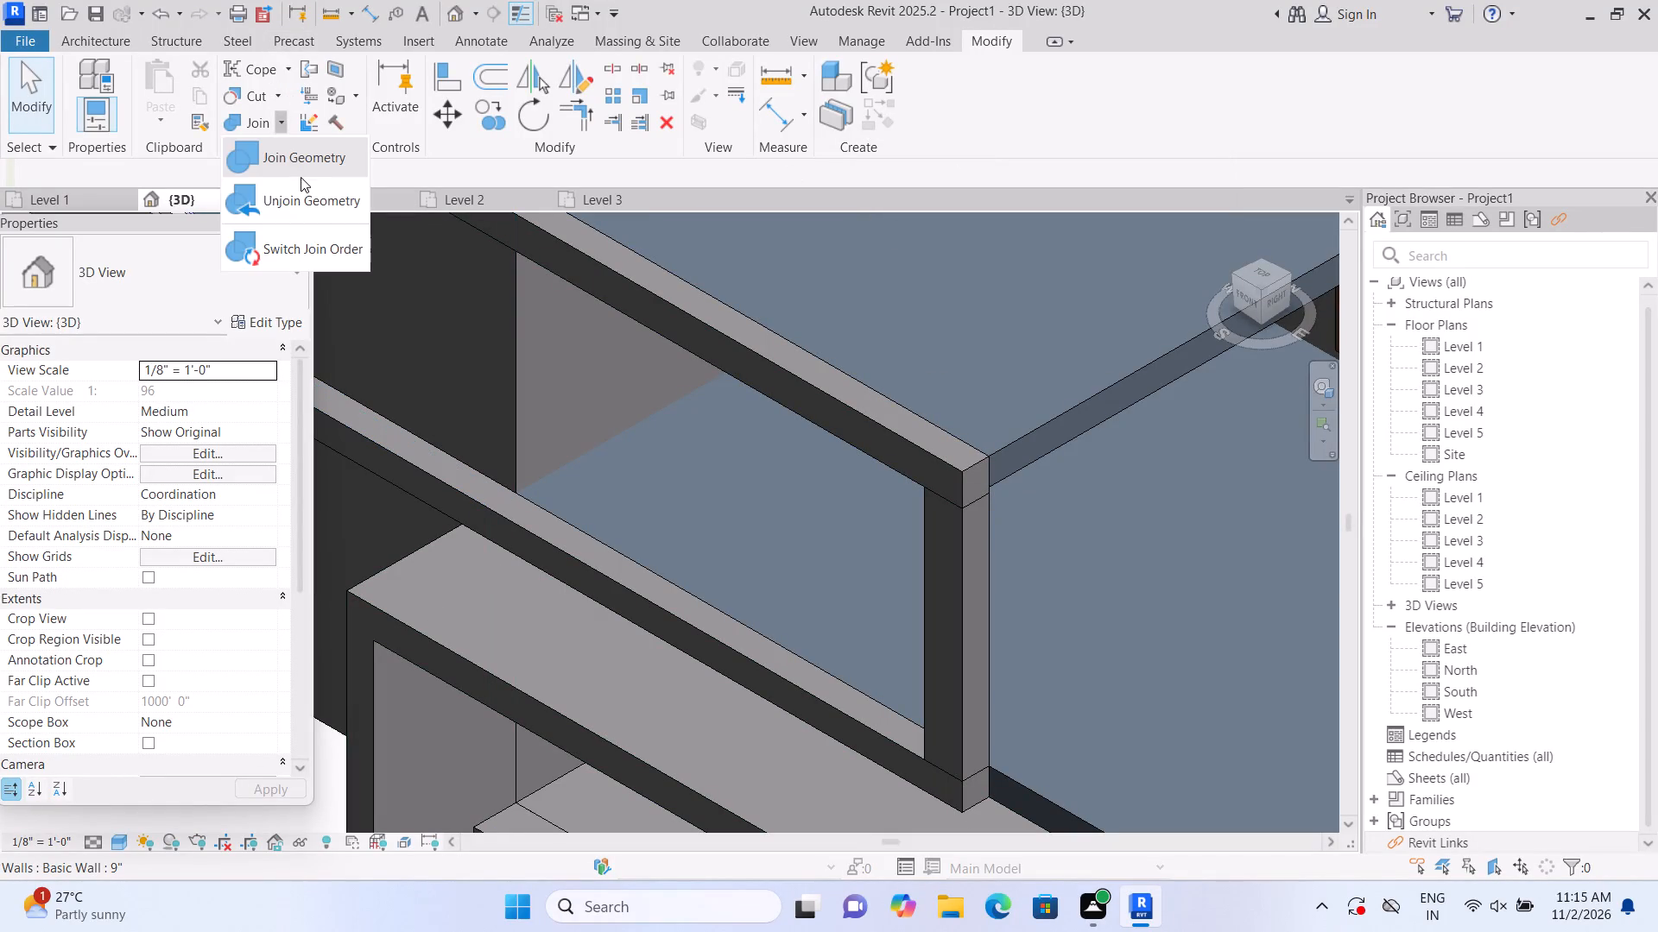
left_click(301, 177)
left_click(751, 375)
left_click(946, 576)
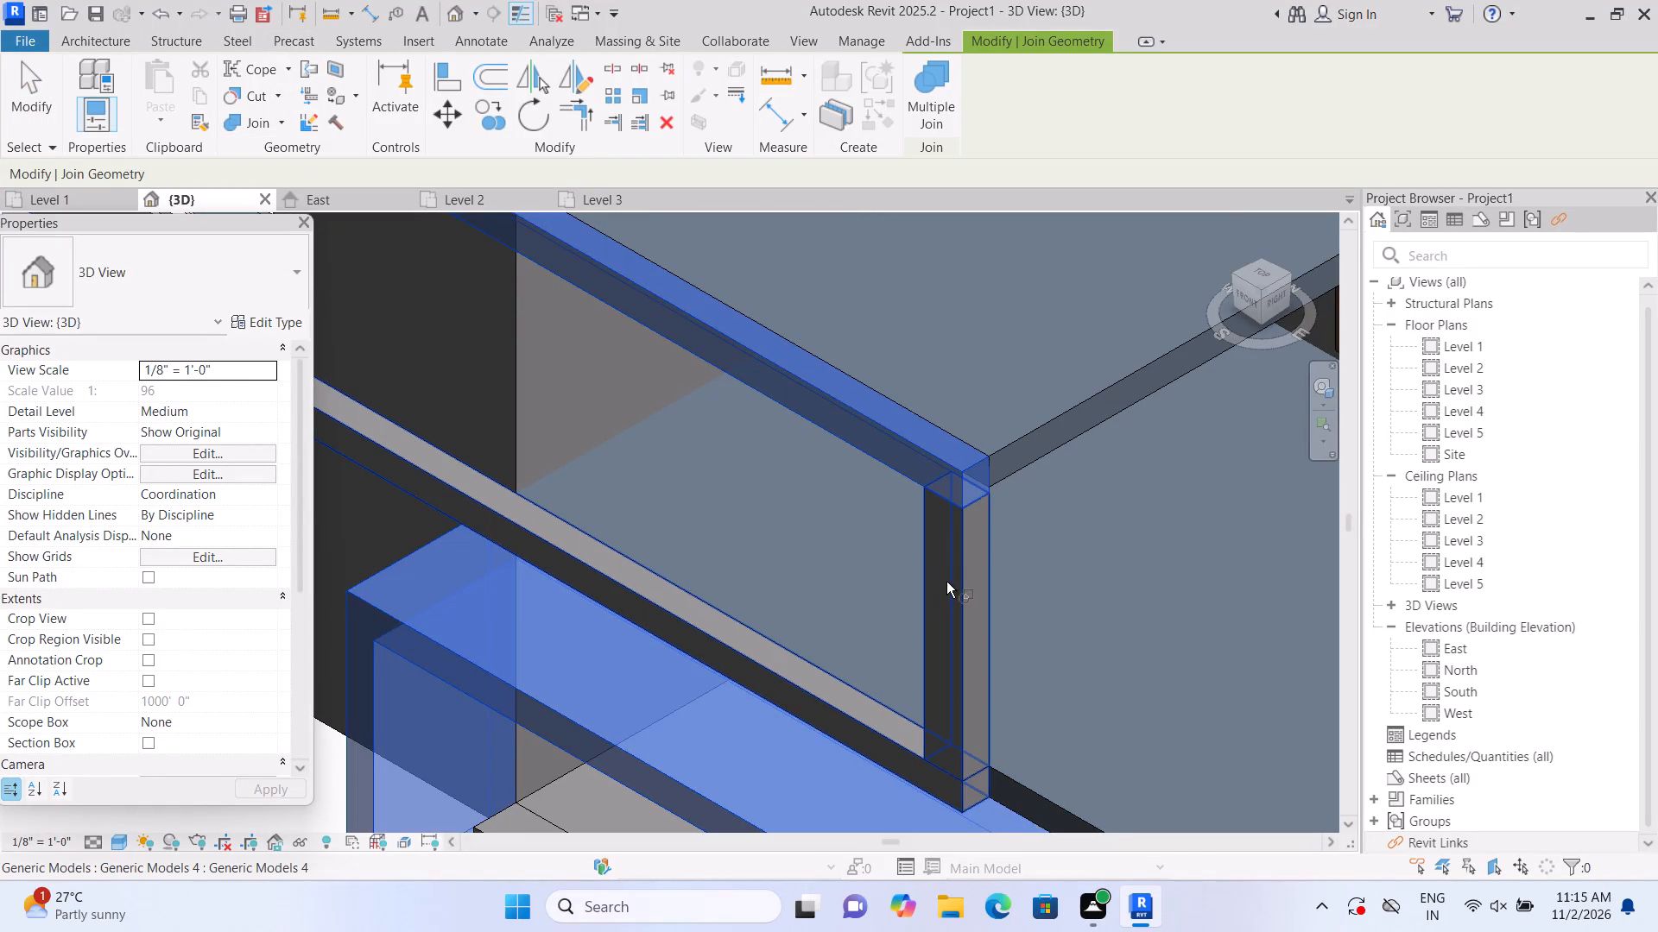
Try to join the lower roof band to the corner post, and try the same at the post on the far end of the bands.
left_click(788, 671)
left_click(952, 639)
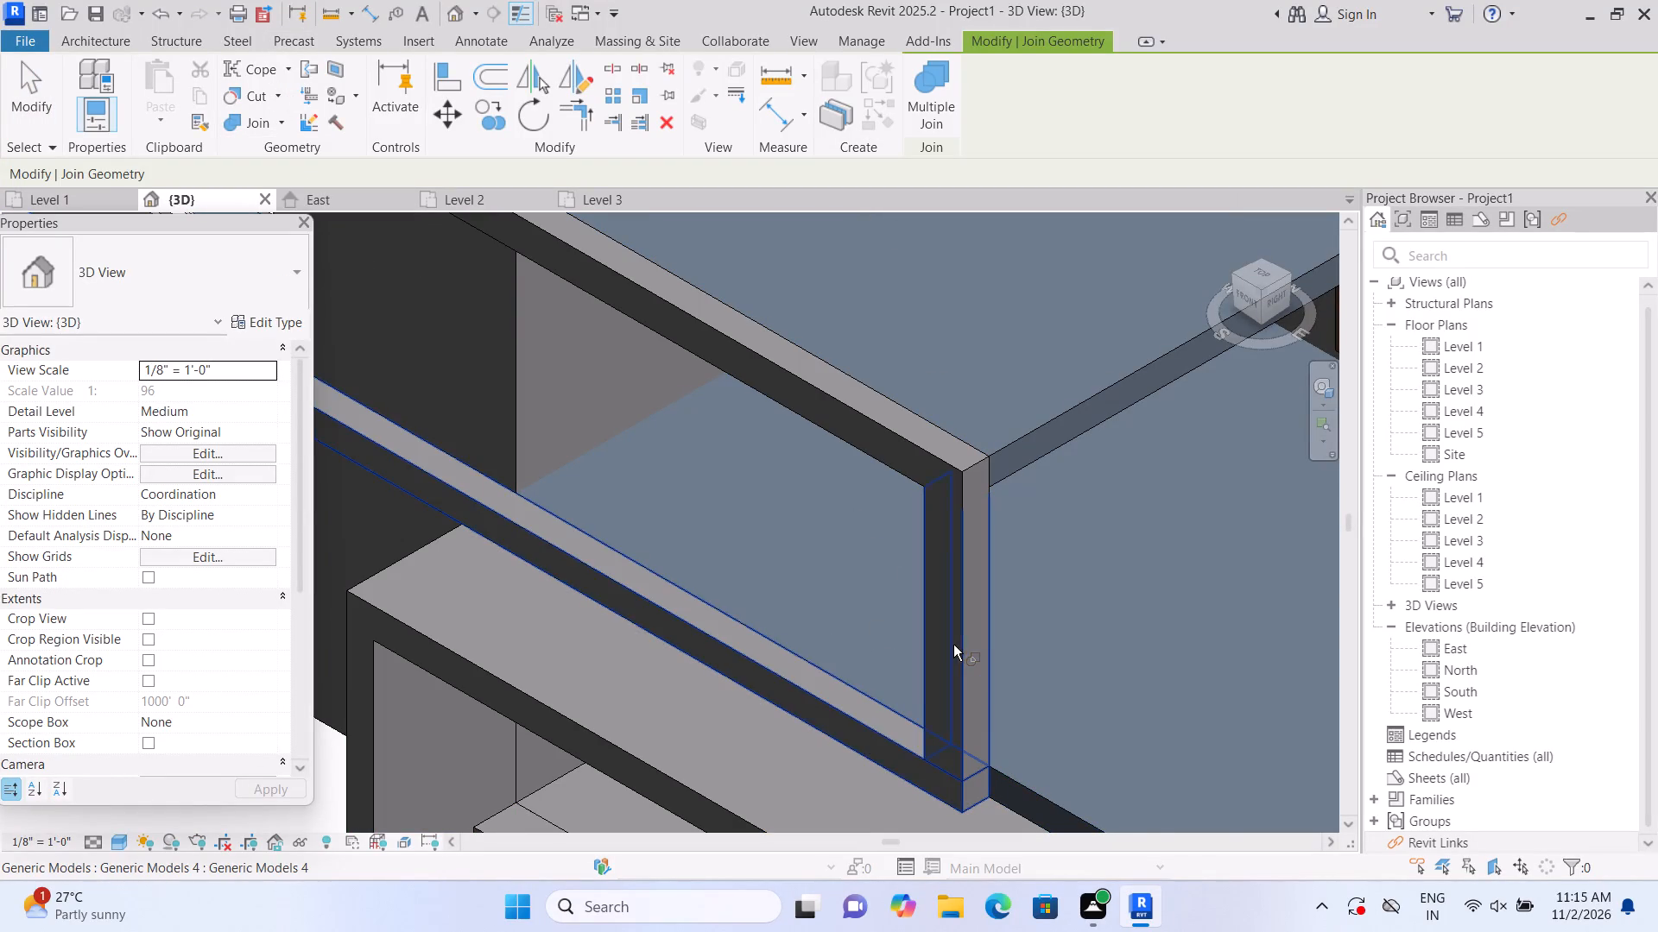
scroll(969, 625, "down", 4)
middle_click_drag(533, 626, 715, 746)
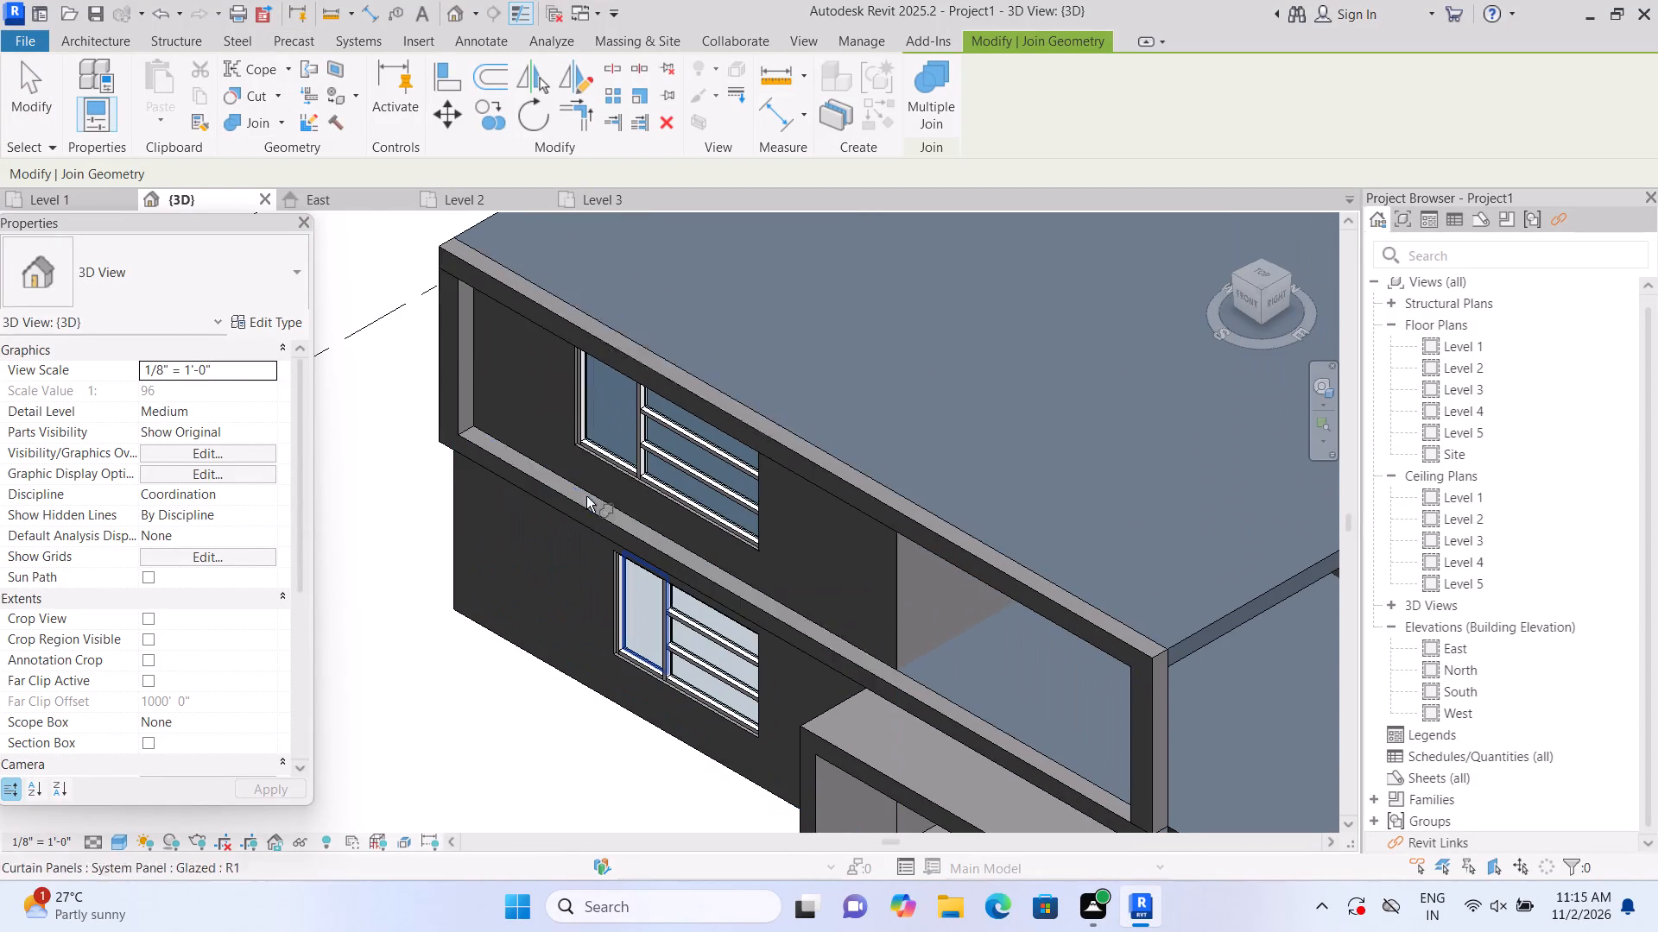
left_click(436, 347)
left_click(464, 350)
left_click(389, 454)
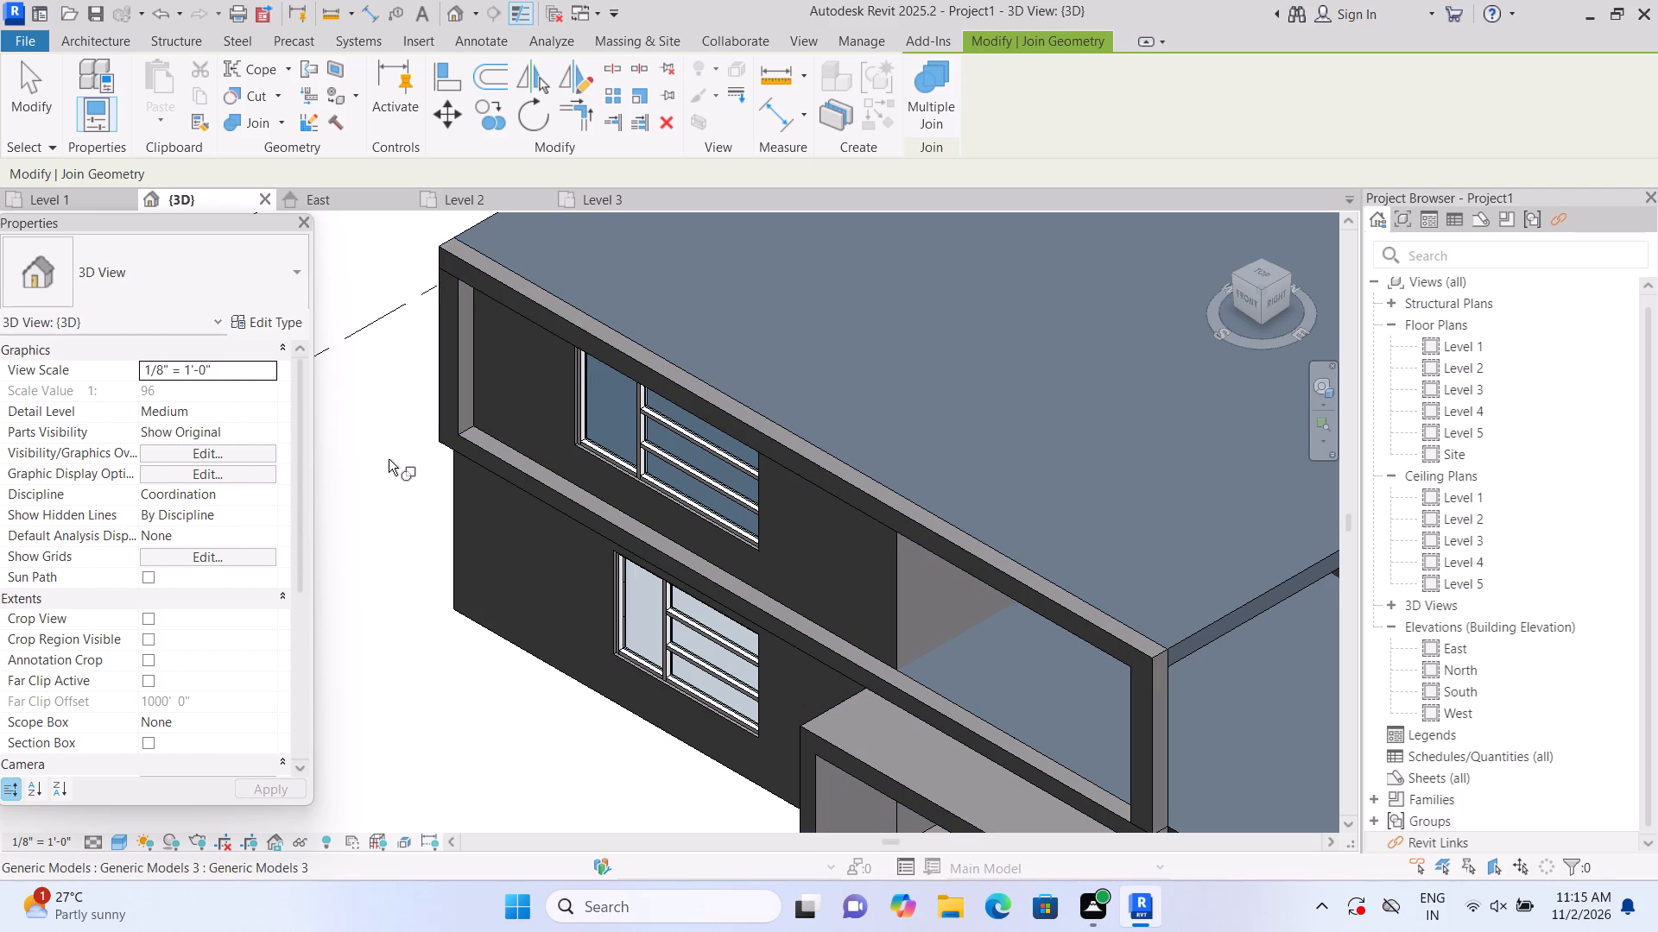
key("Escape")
Examine in 3D how the posts meet the upper and lower roof bands at both front corners.
middle_click_drag(413, 381, 507, 555)
scroll(576, 487, "up", 3)
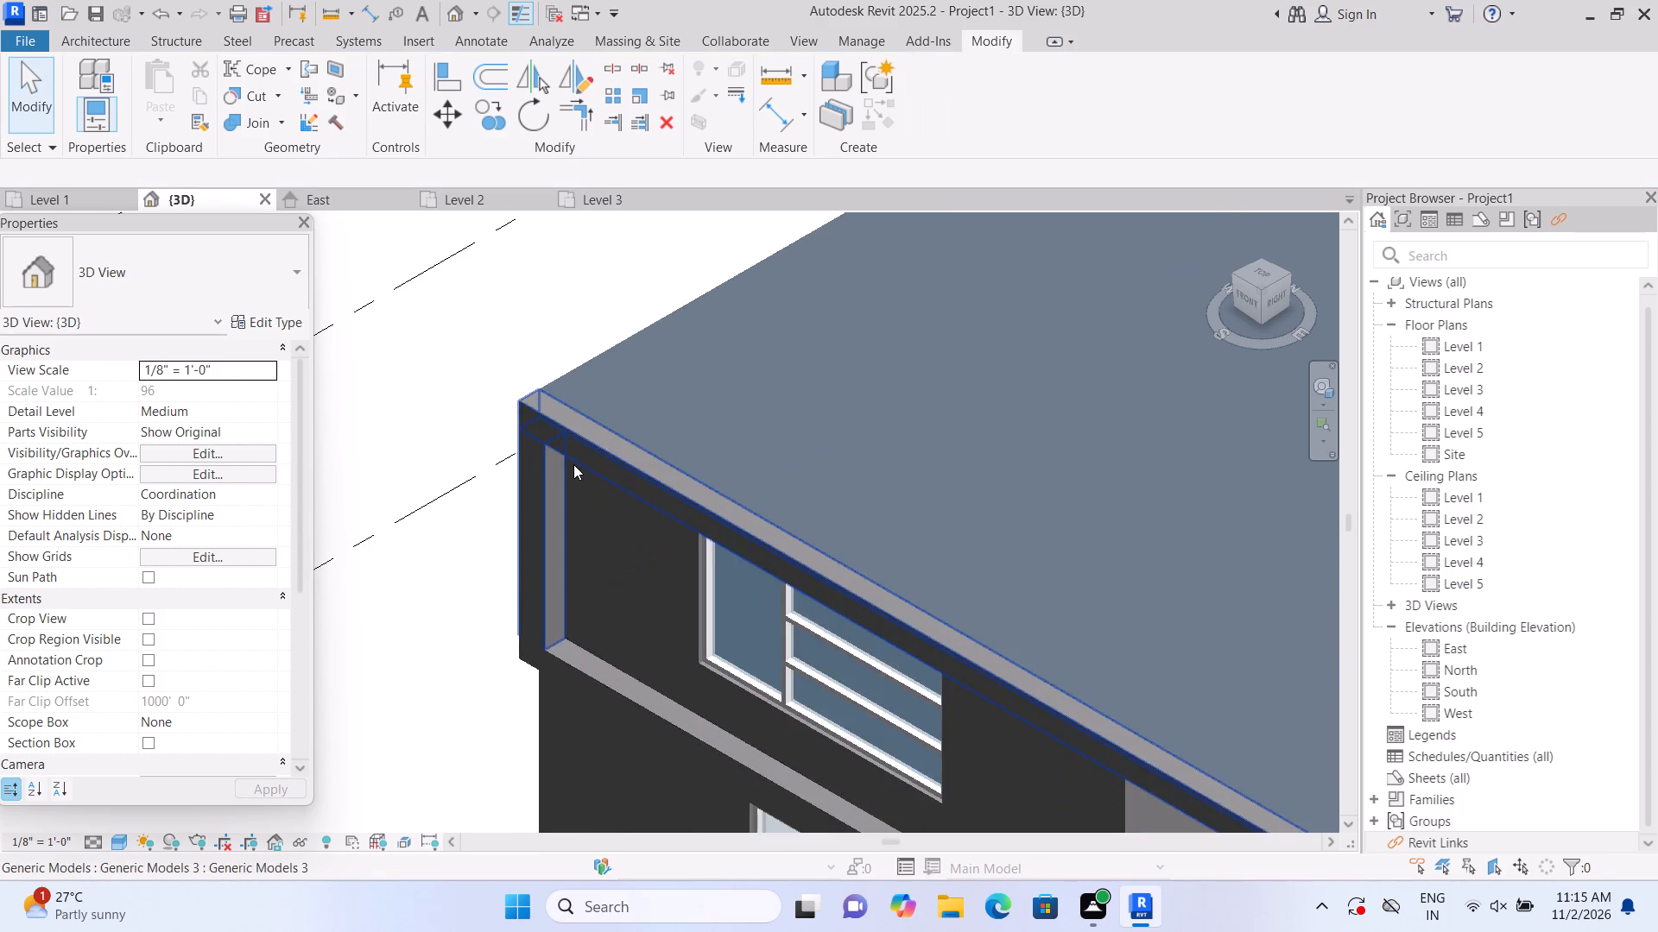
scroll(573, 464, "up", 7)
scroll(389, 360, "up", 10)
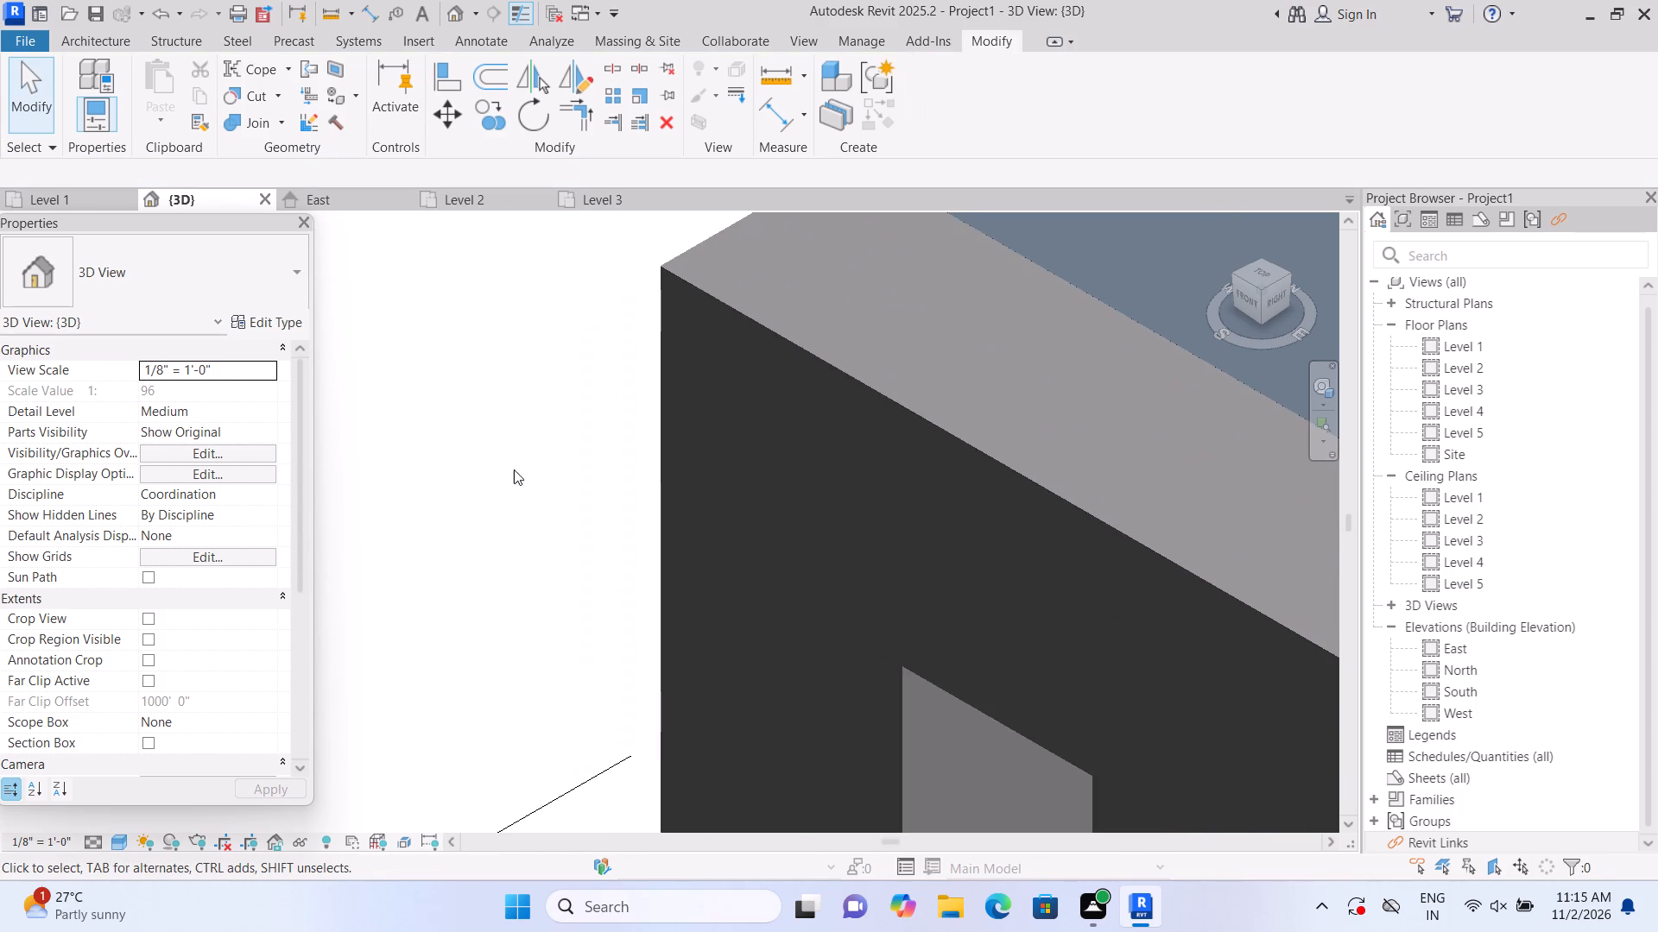
middle_click_drag(525, 484, 300, 294)
scroll(657, 381, "down", 4)
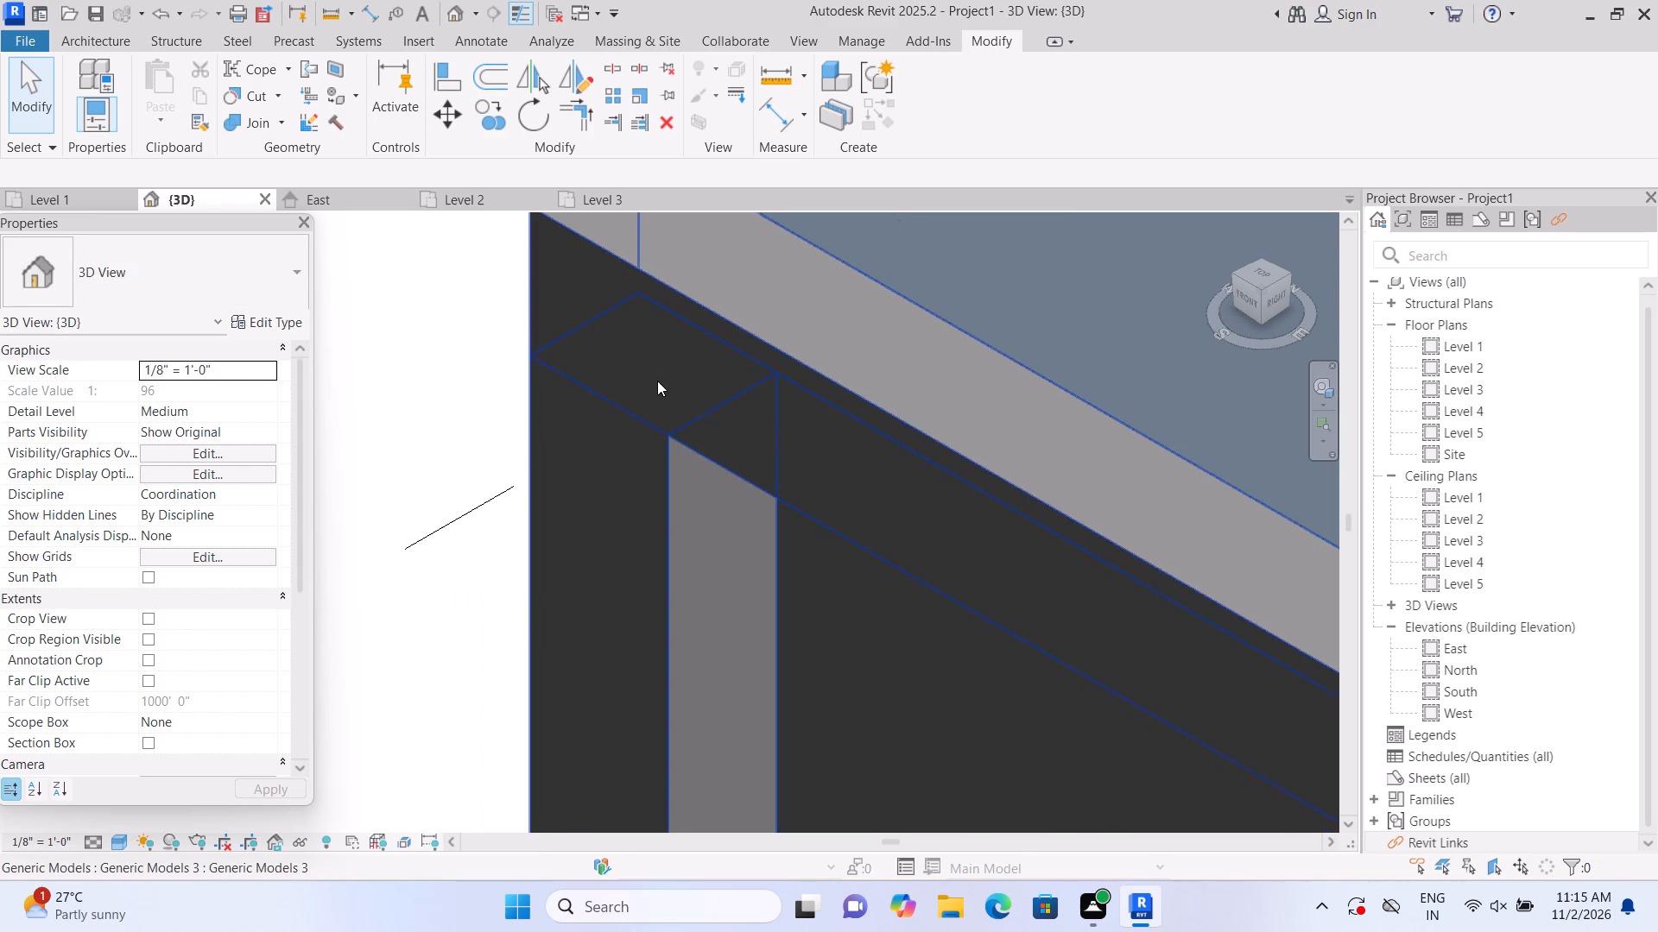
key("Escape")
scroll(320, 486, "down", 8)
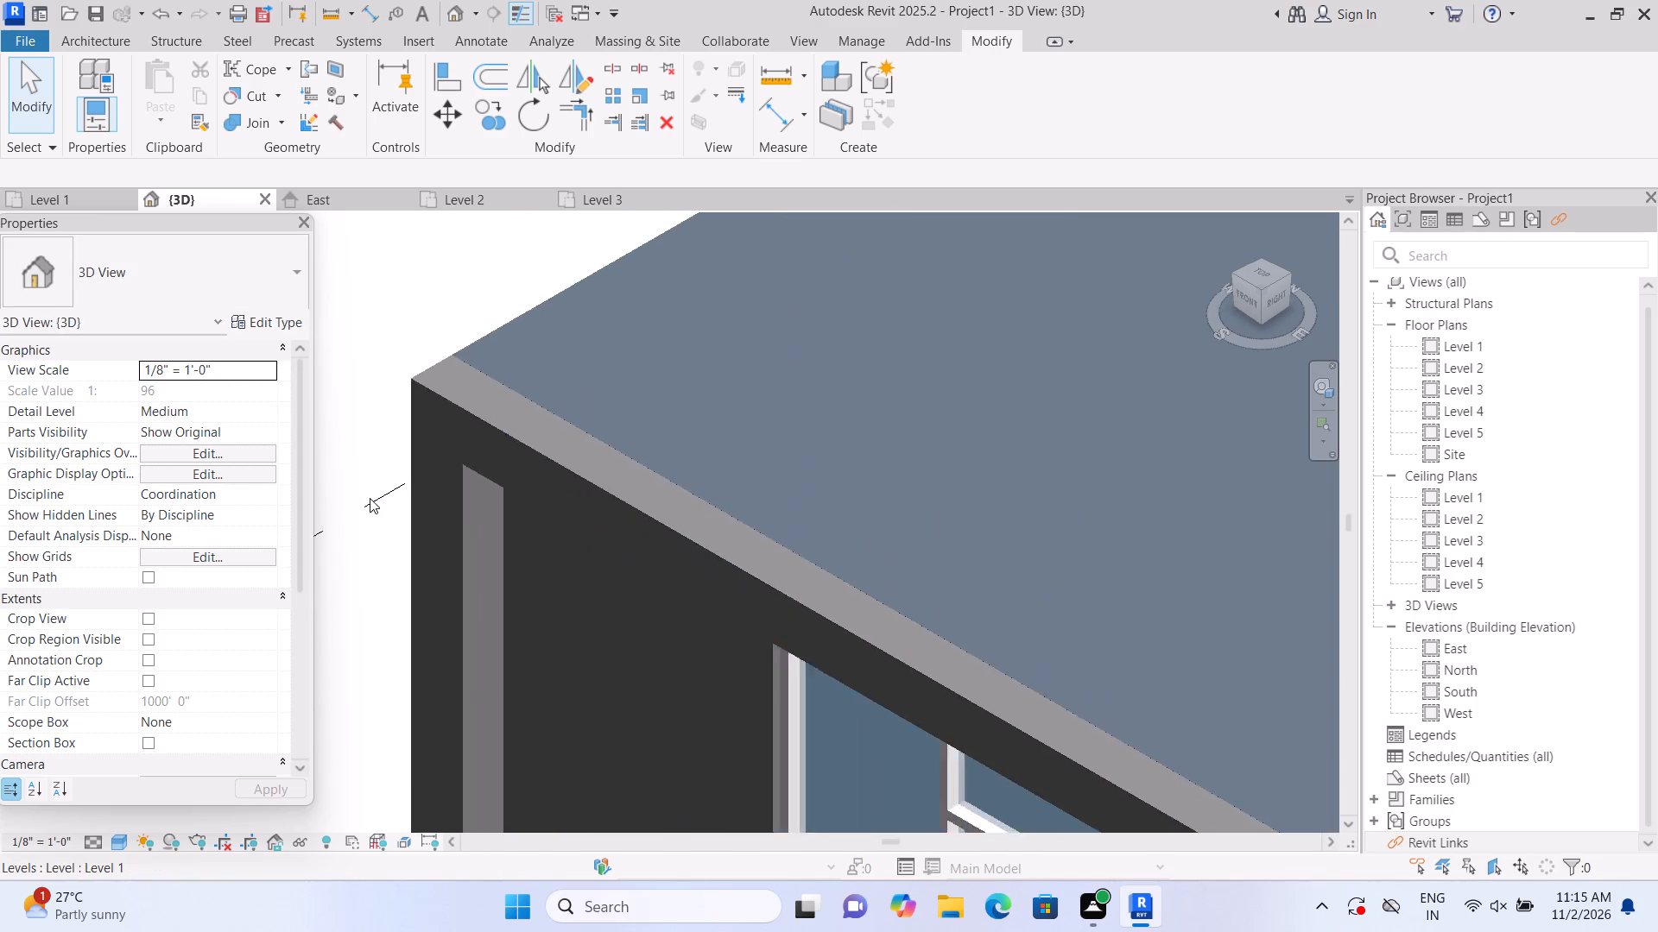
scroll(371, 501, "down", 8)
middle_click_drag(402, 576, 414, 373)
scroll(439, 459, "up", 5)
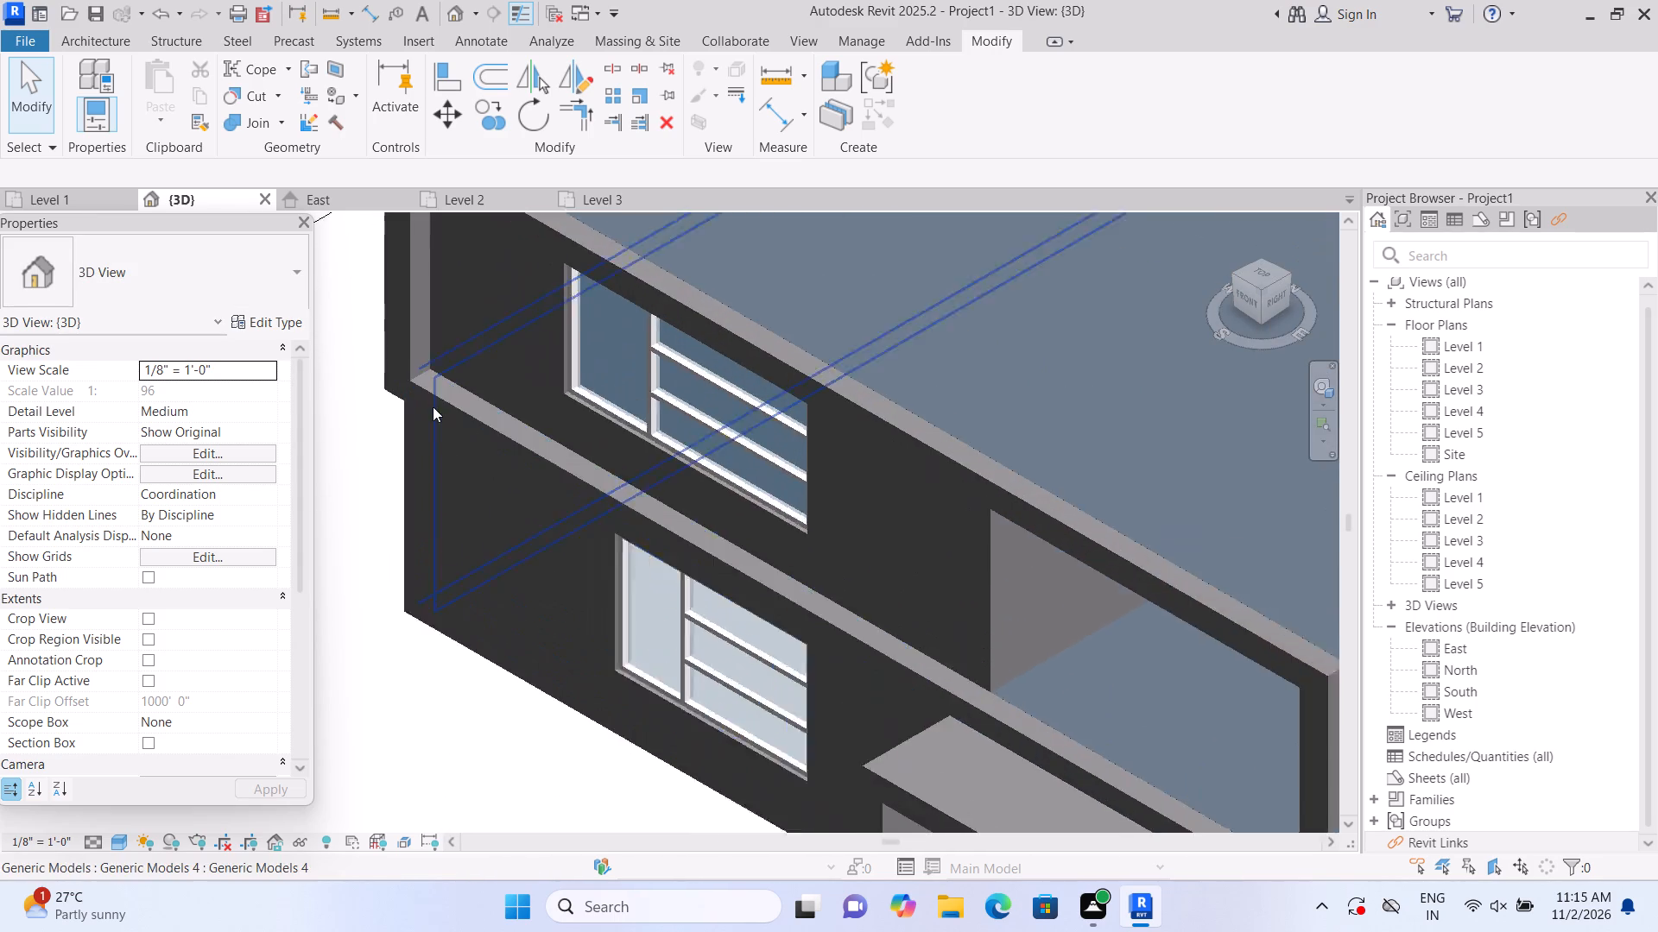
scroll(433, 406, "up", 5)
scroll(351, 695, "down", 6)
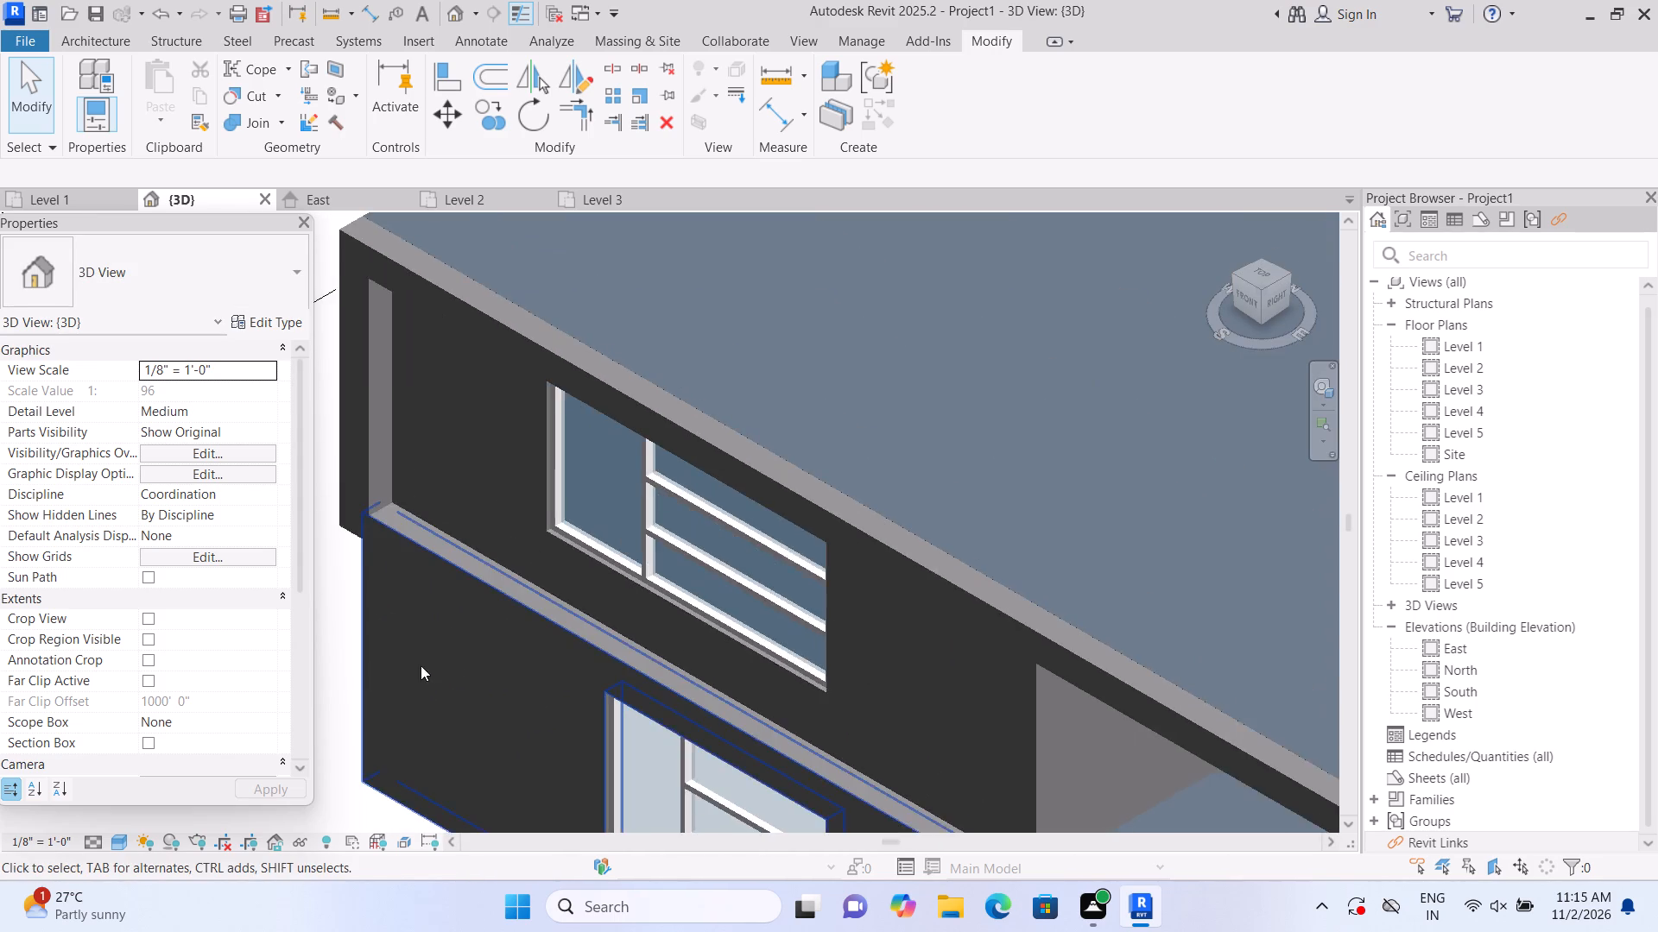
scroll(421, 665, "down", 1)
middle_click_drag(462, 647, 400, 394)
scroll(668, 507, "up", 1)
middle_click_drag(702, 513, 455, 377)
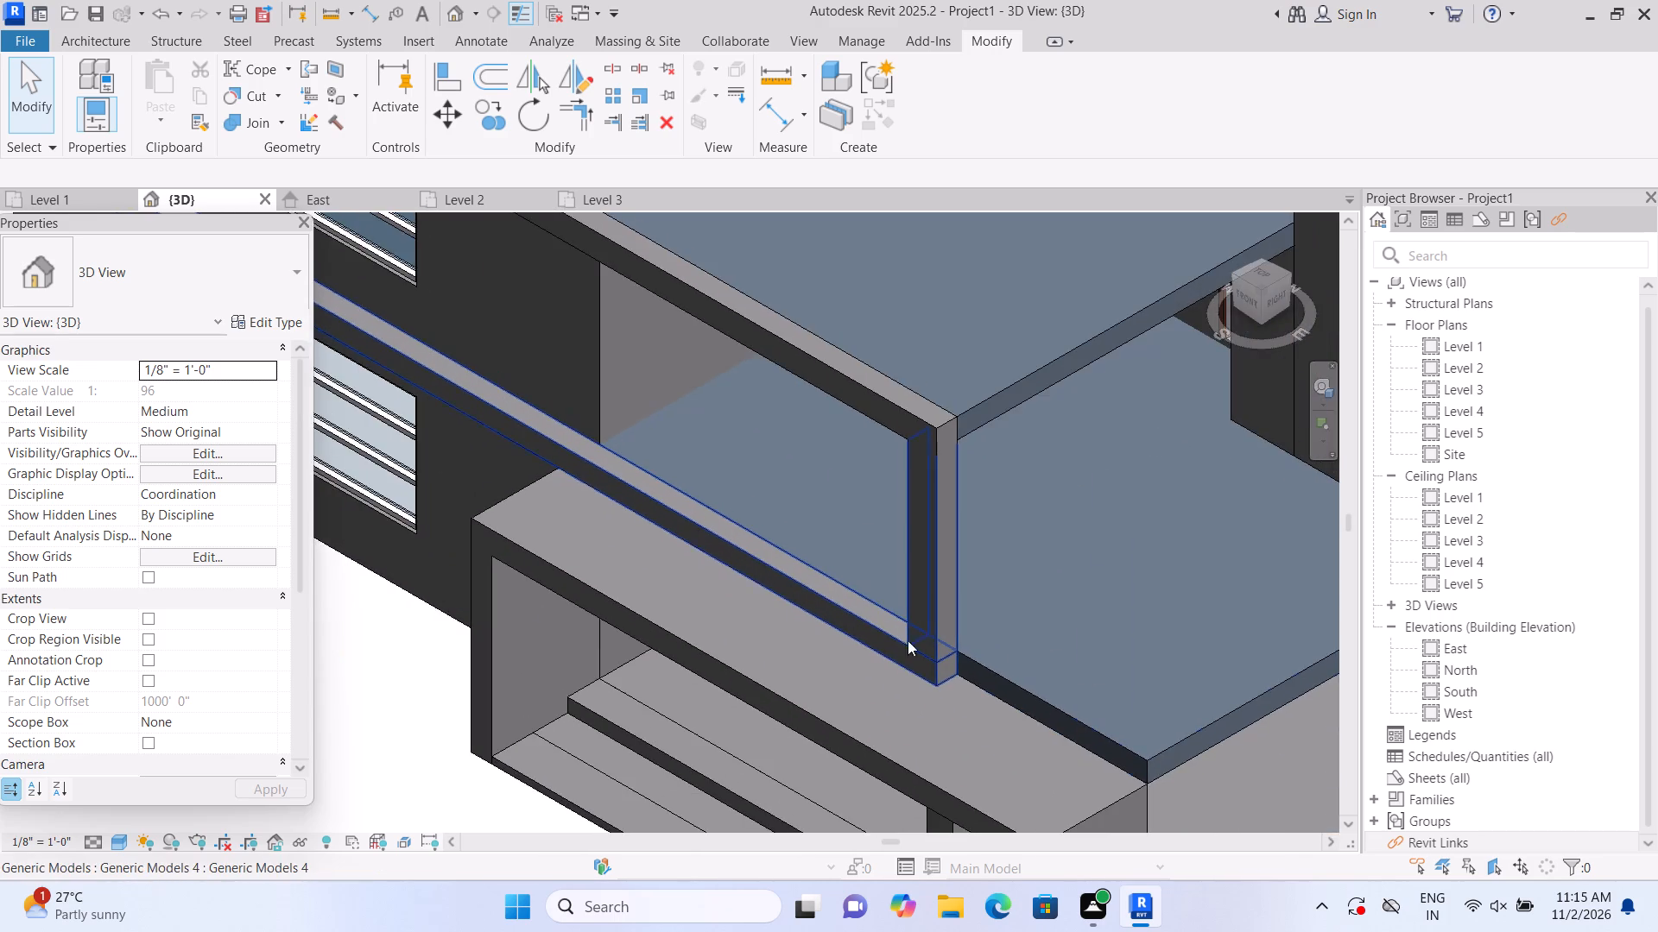
scroll(1056, 675, "up", 14)
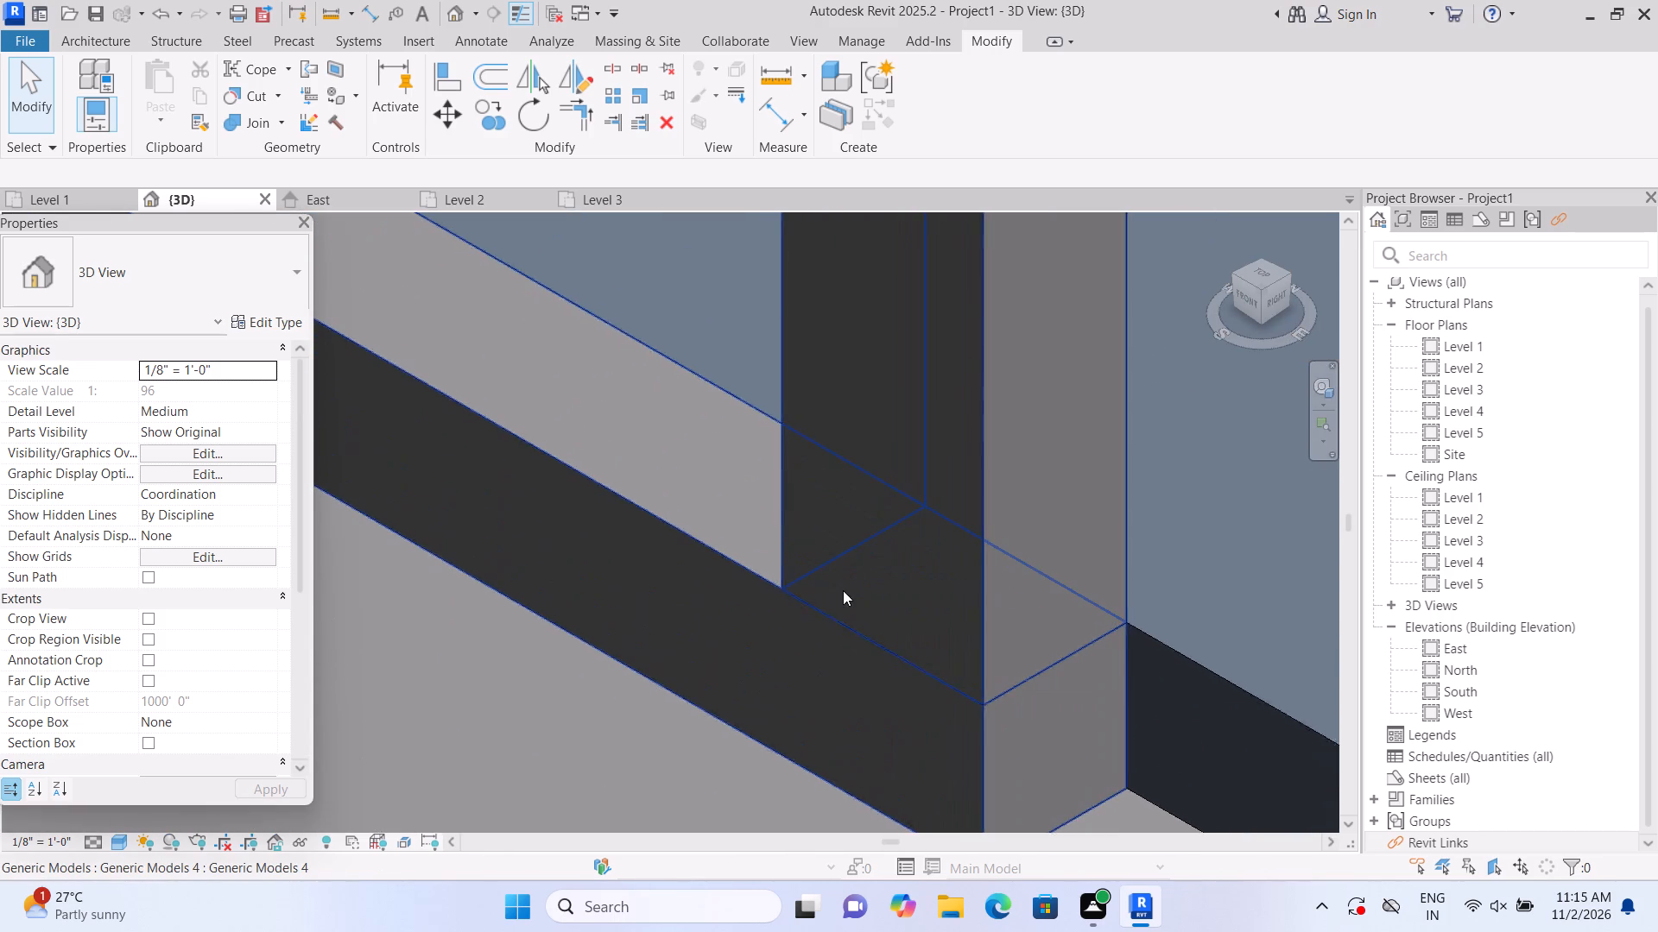
scroll(840, 606, "down", 15)
middle_click_drag(824, 466, 812, 564)
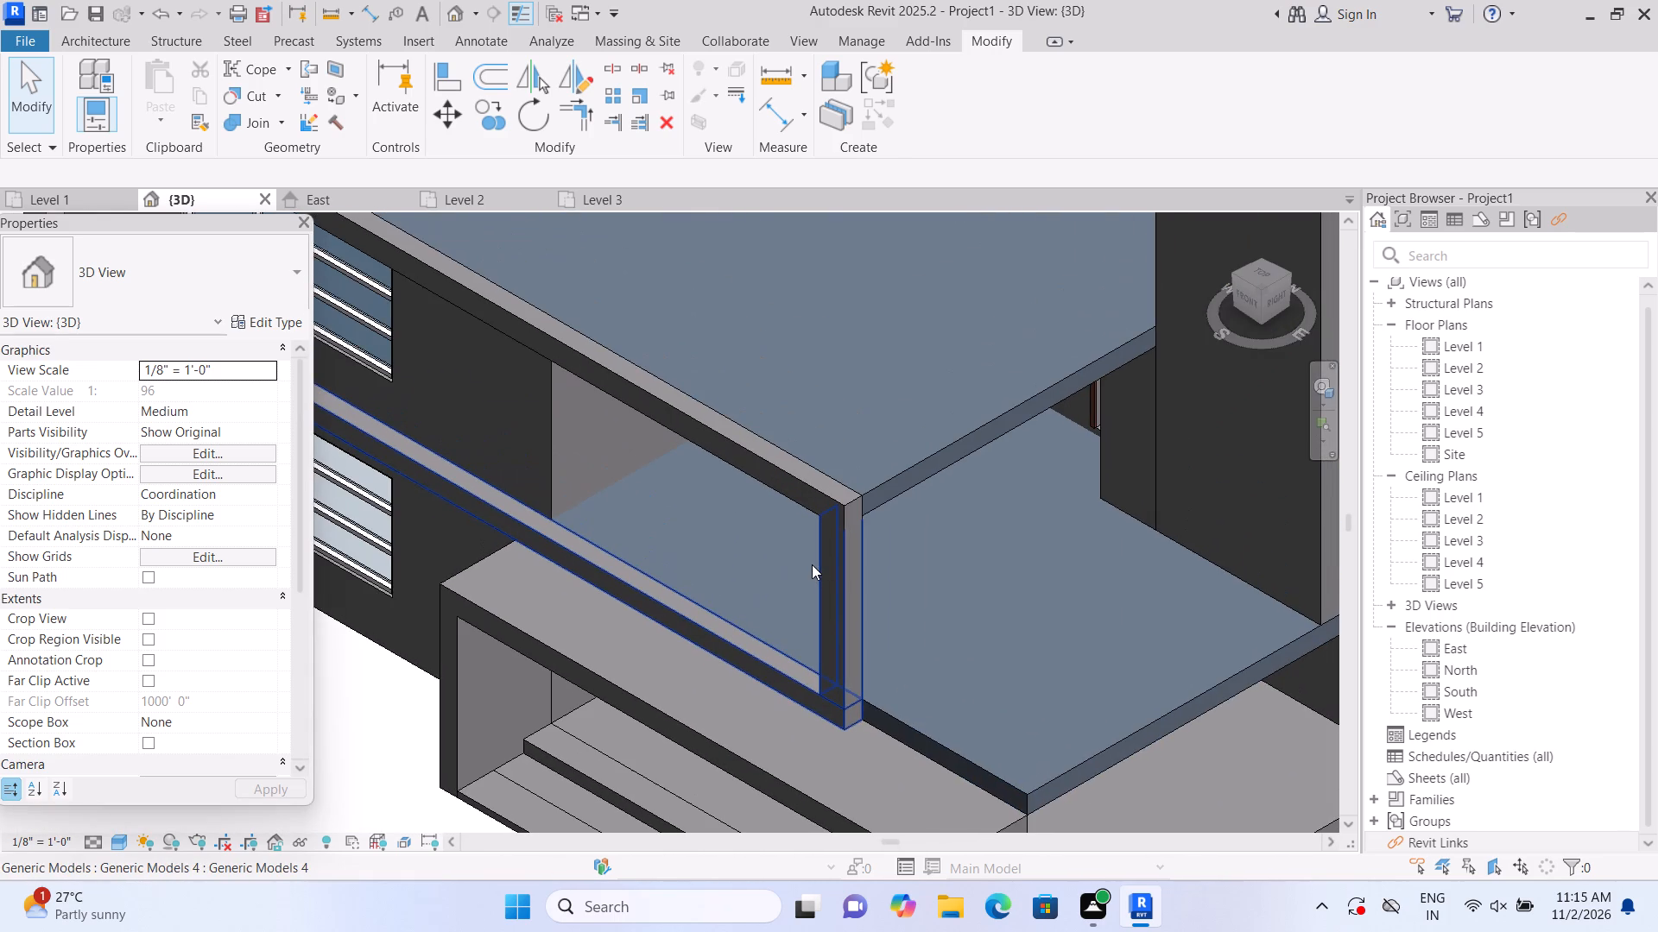
middle_click_drag(763, 598, 725, 435, "shift")
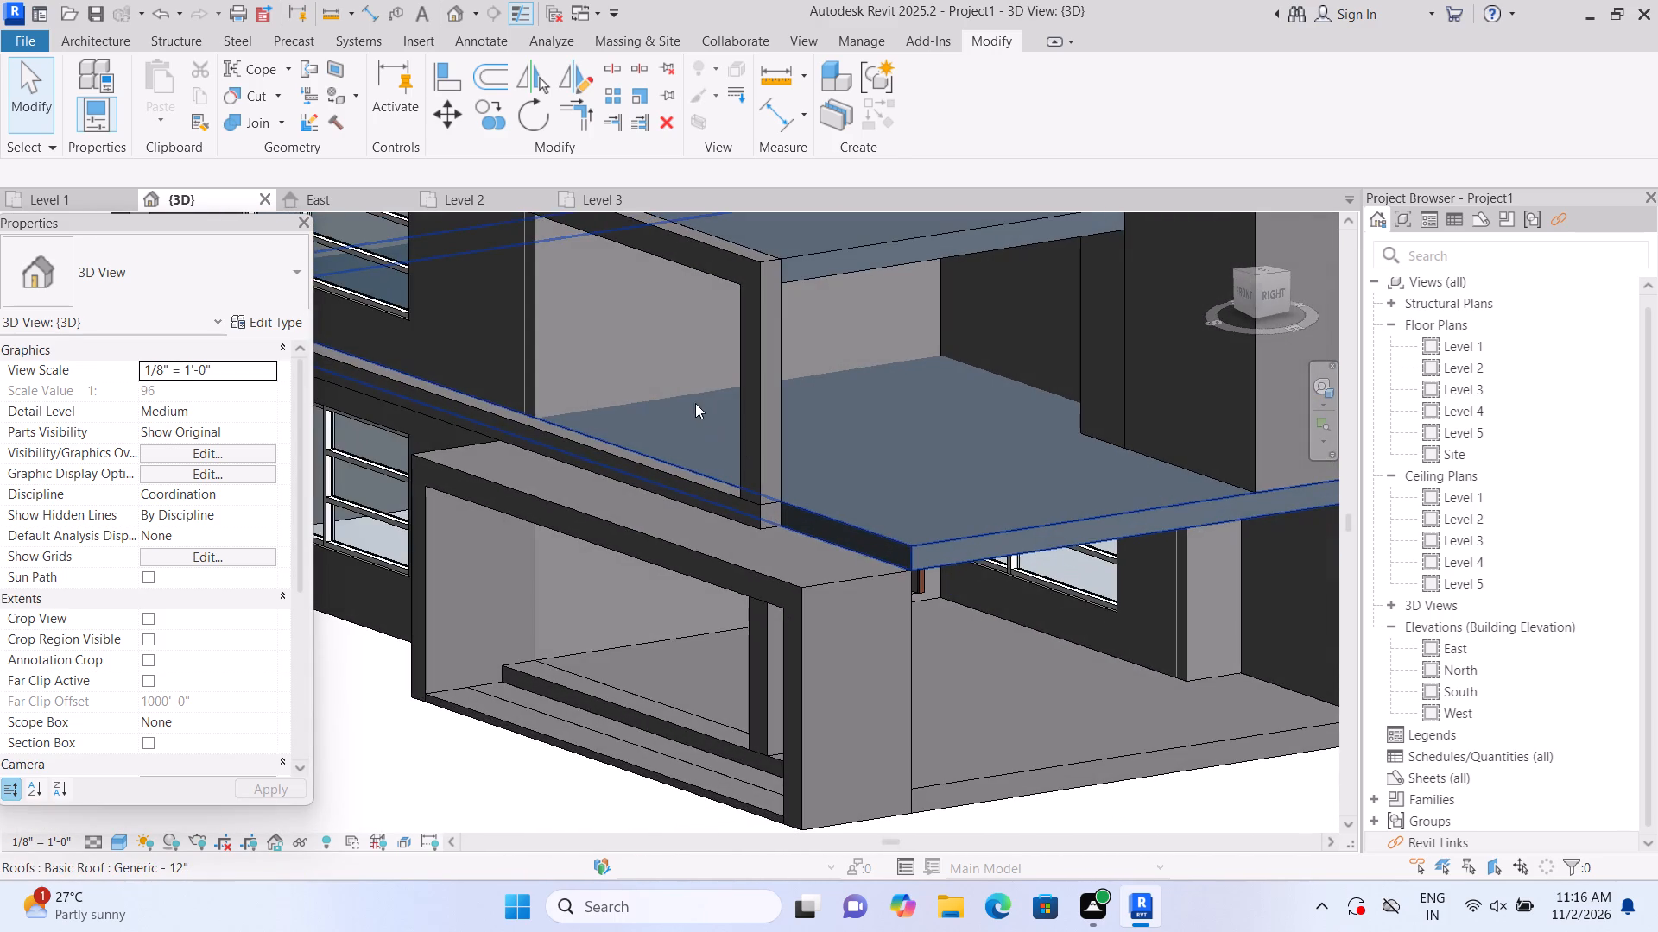
middle_click_drag(700, 408, 814, 634)
scroll(889, 488, "up", 9)
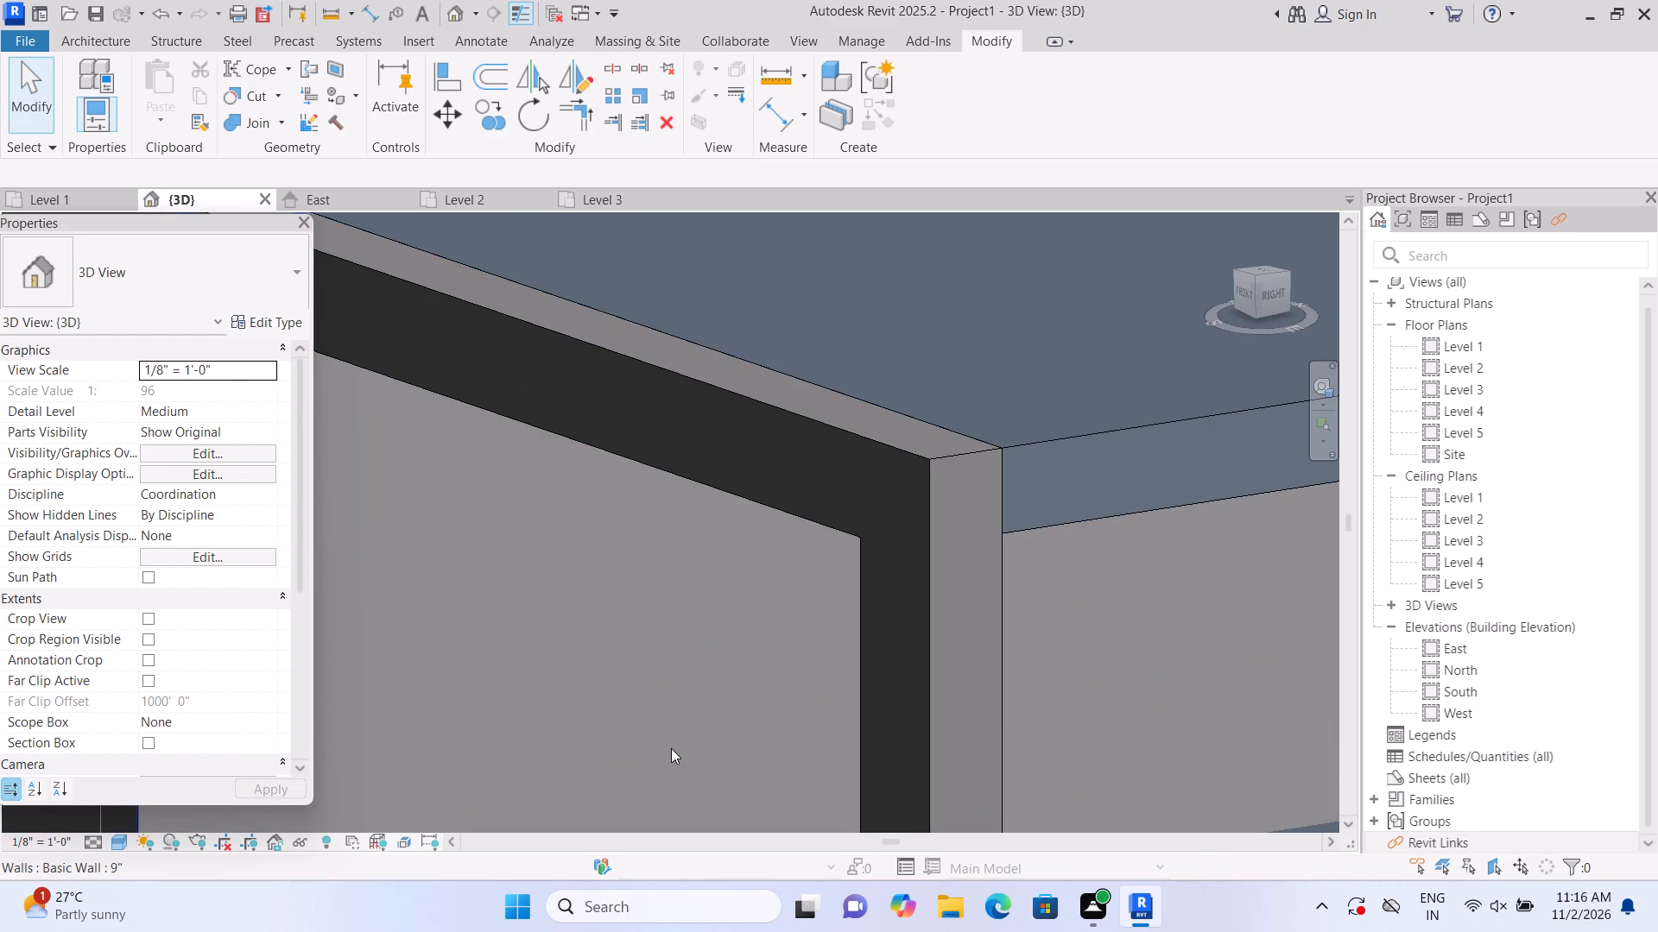
scroll(672, 740, "down", 5)
middle_click_drag(672, 739, 672, 592)
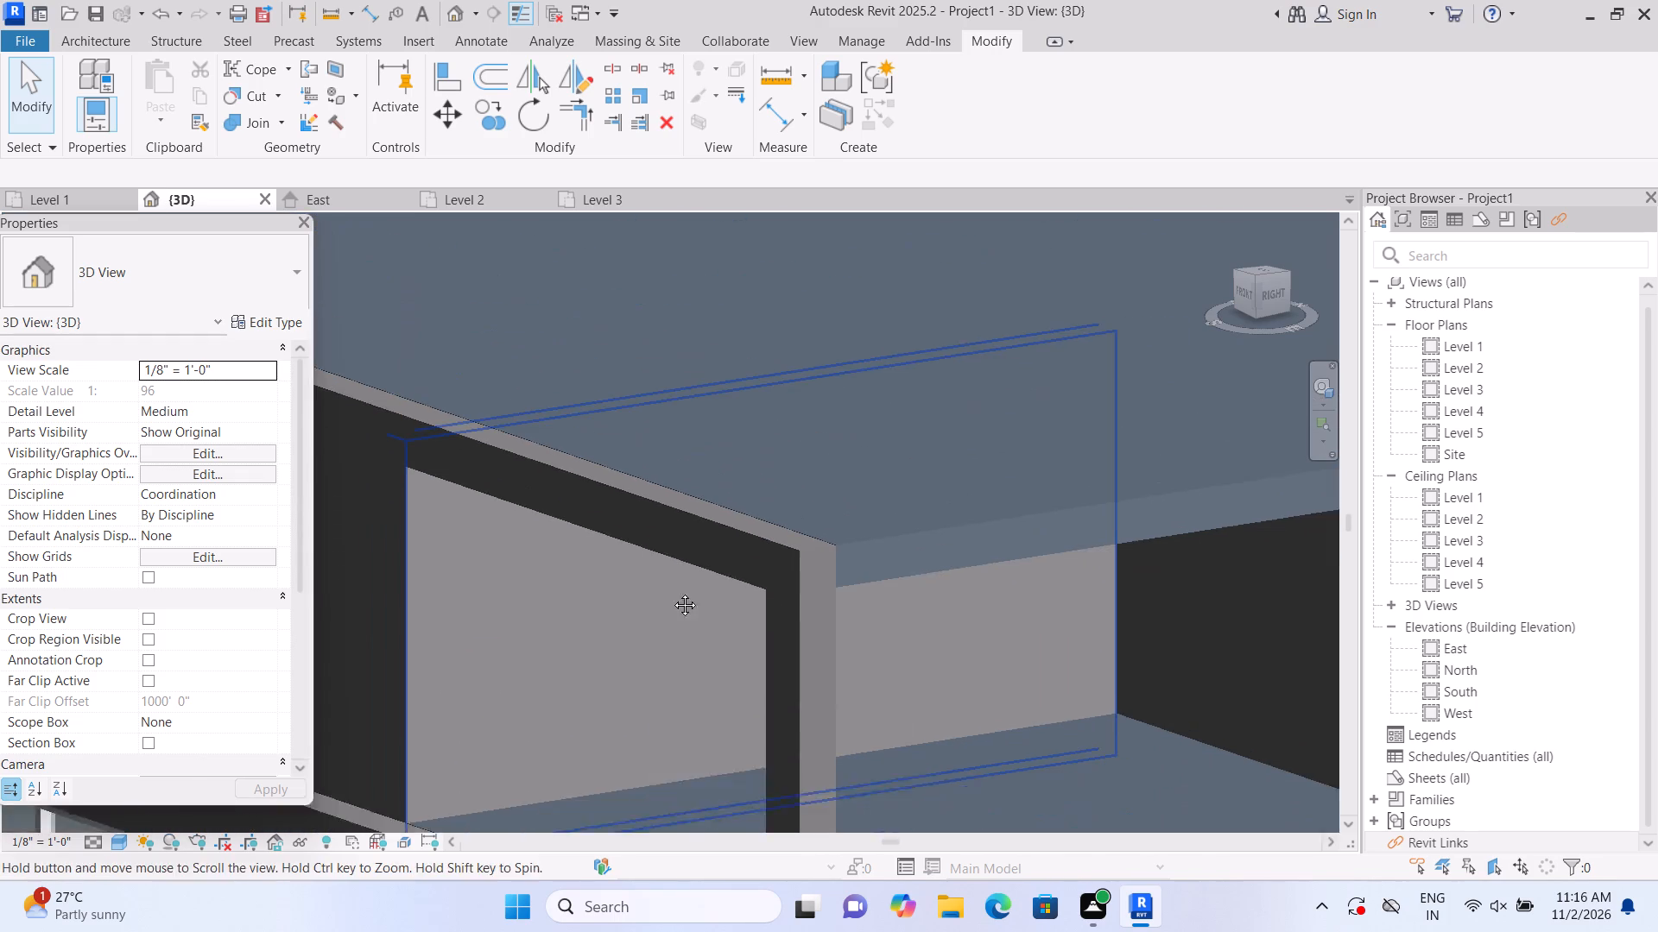
middle_click_drag(672, 592, 680, 296)
scroll(699, 537, "up", 6)
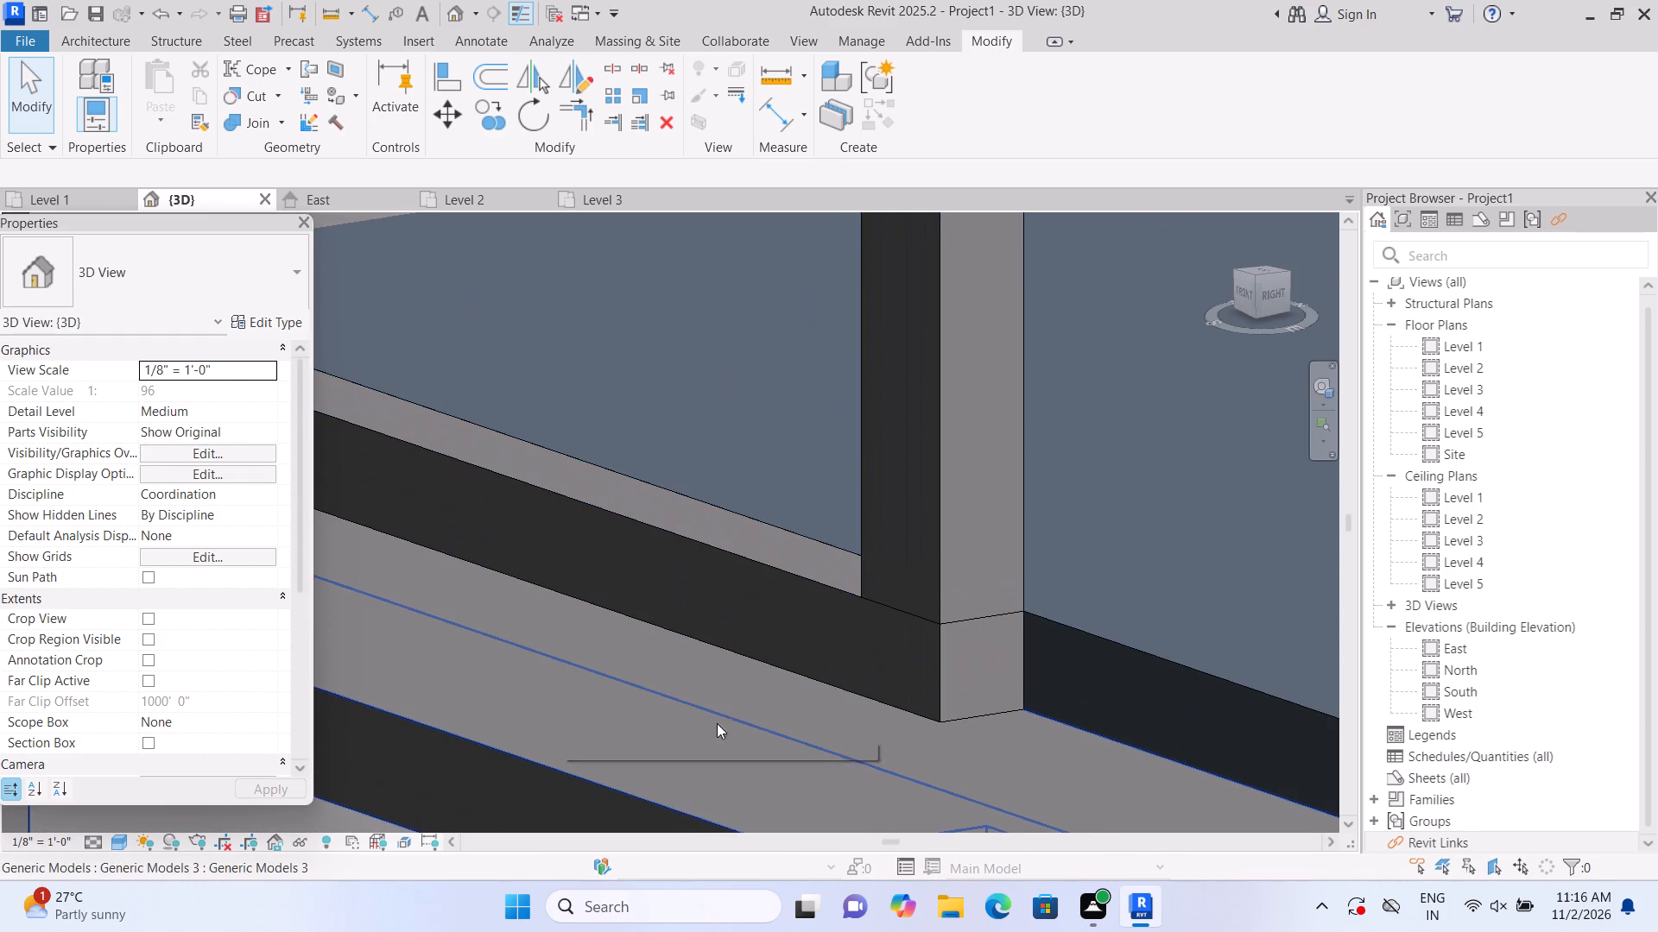
scroll(1116, 716, "up", 1)
scroll(1007, 652, "up", 2)
scroll(941, 585, "up", 1)
left_click(940, 583)
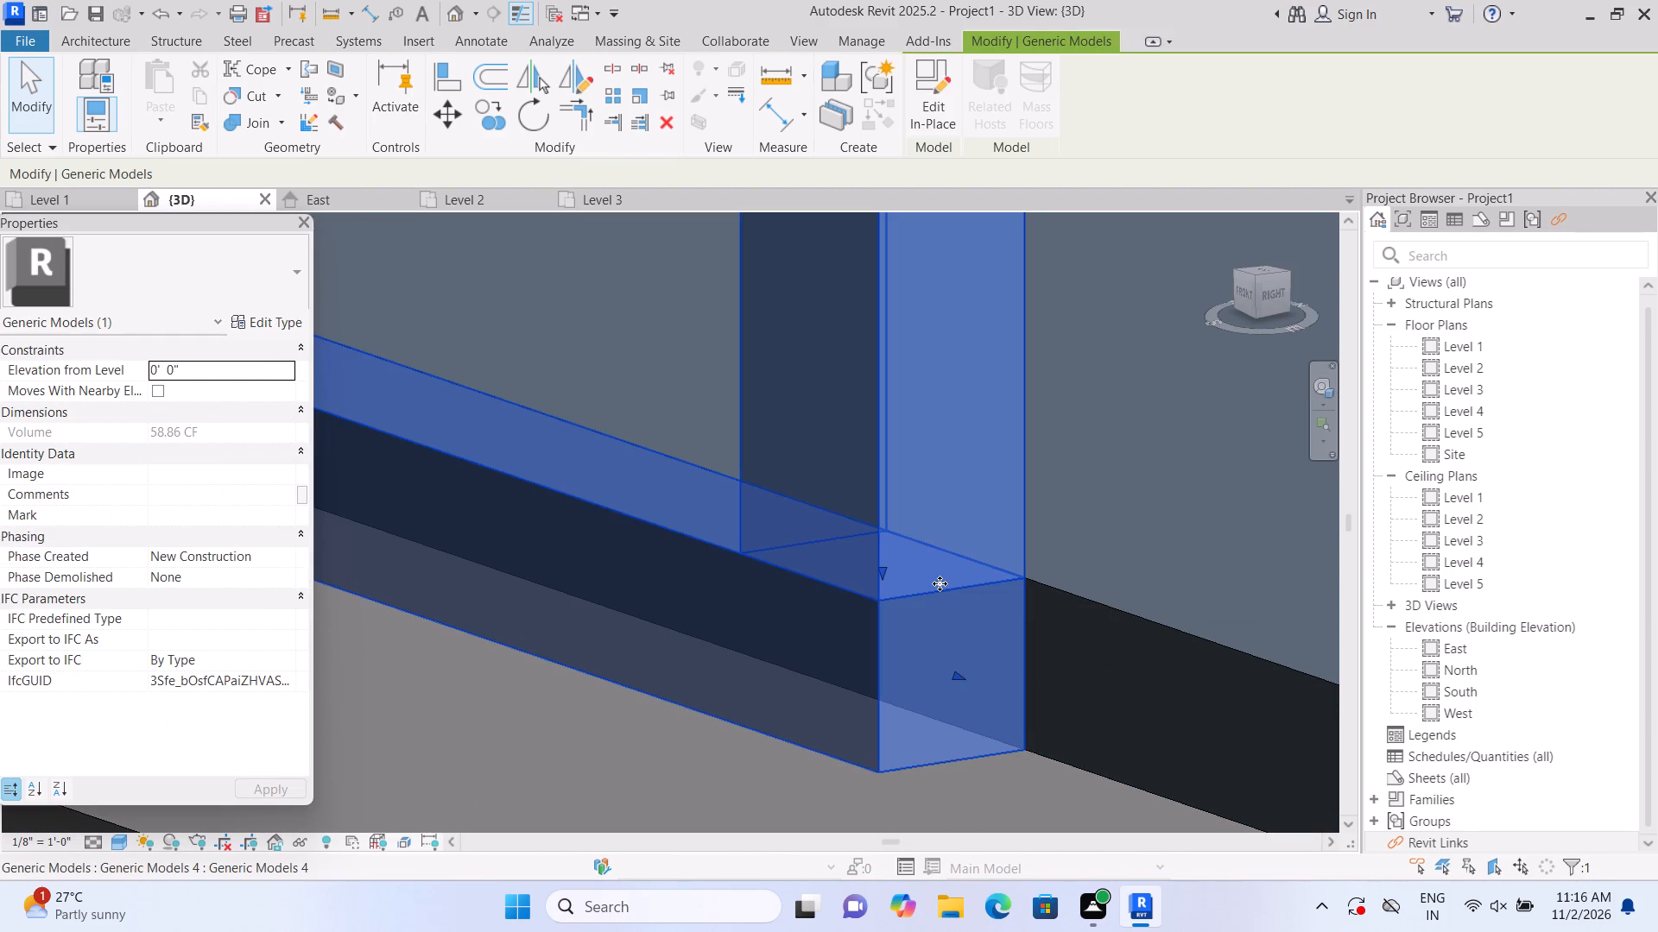
scroll(927, 589, "down", 19)
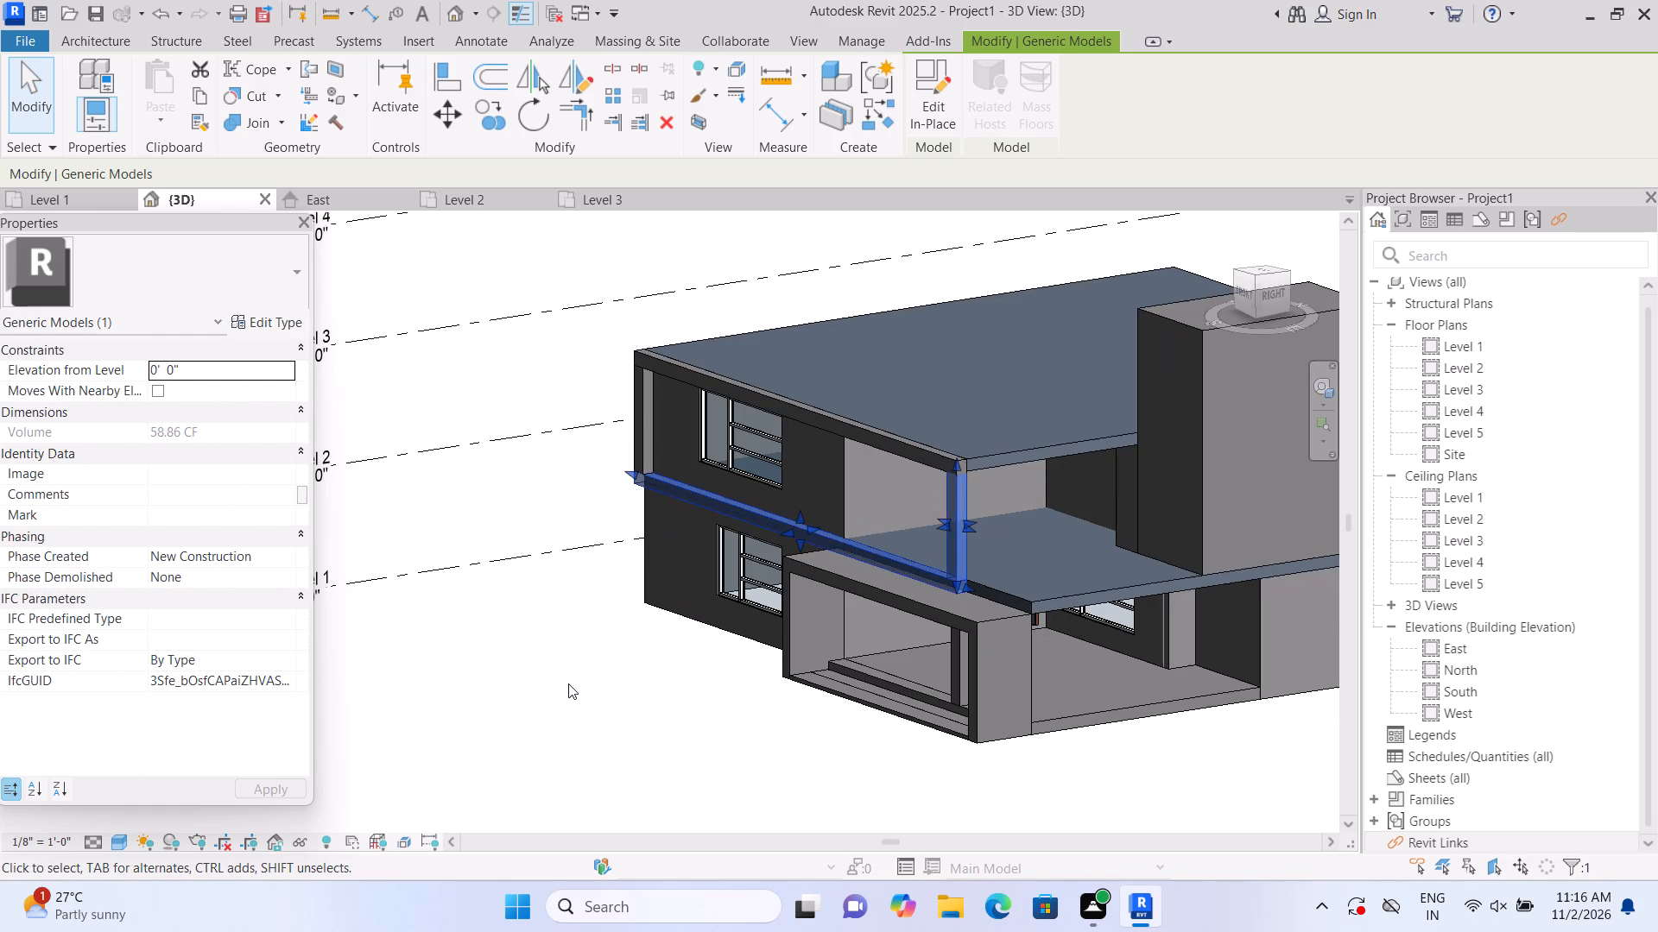
left_click(568, 683)
scroll(568, 683, "up", 2)
scroll(613, 603, "up", 1)
middle_click_drag(613, 603, 326, 656)
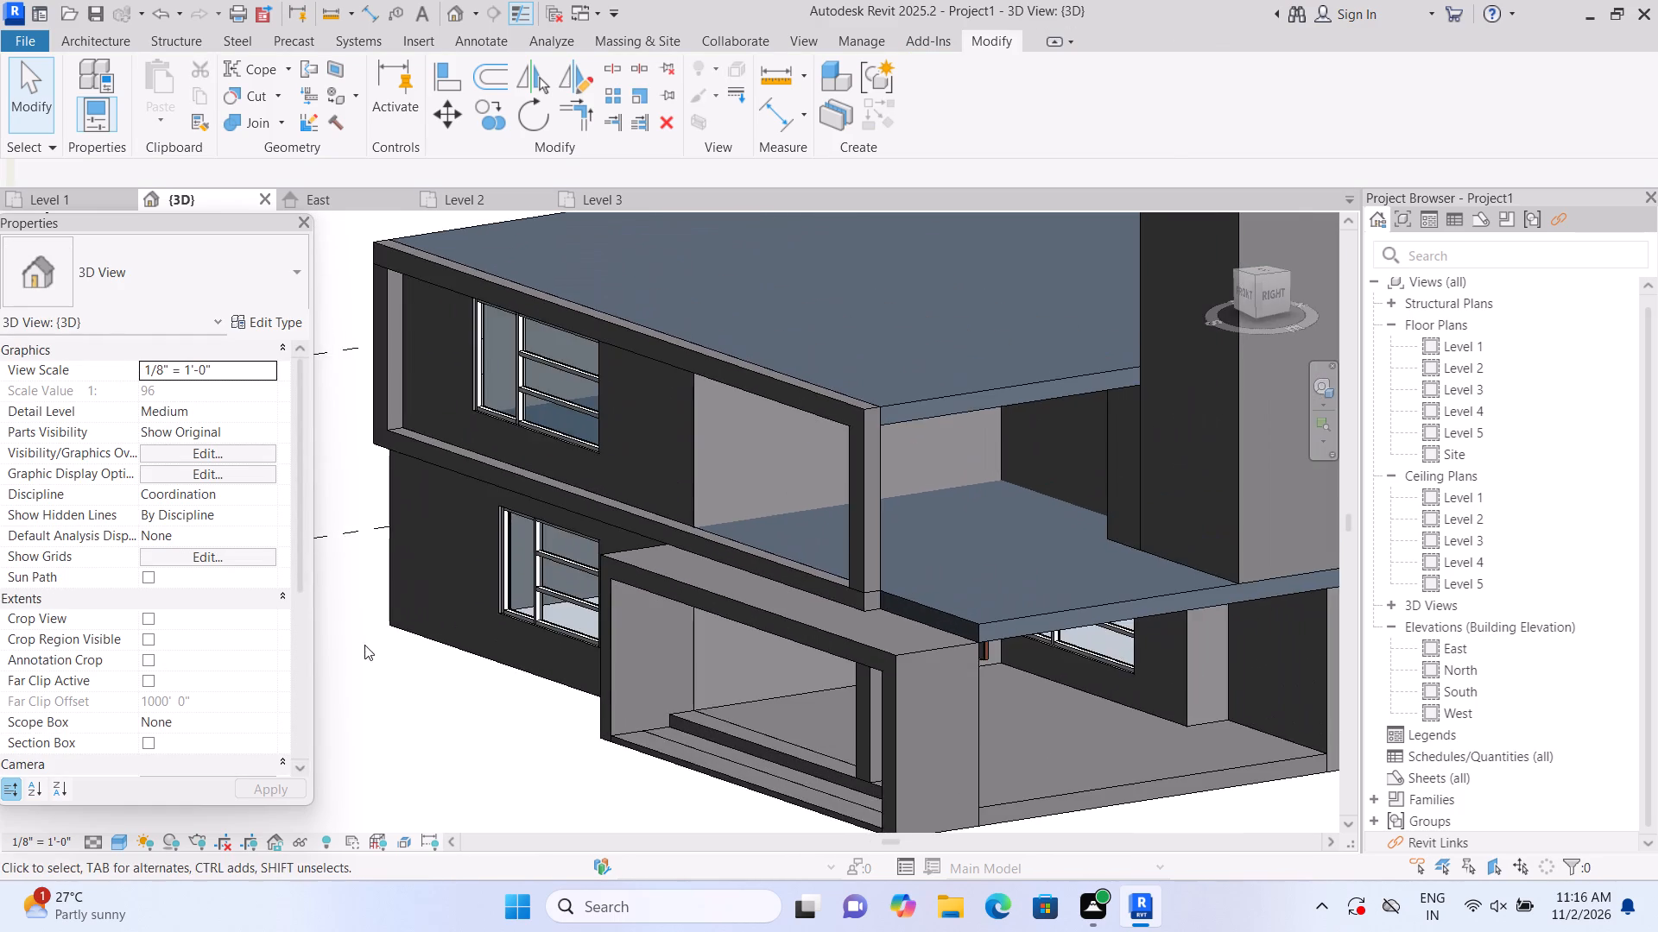
scroll(380, 643, "down", 2)
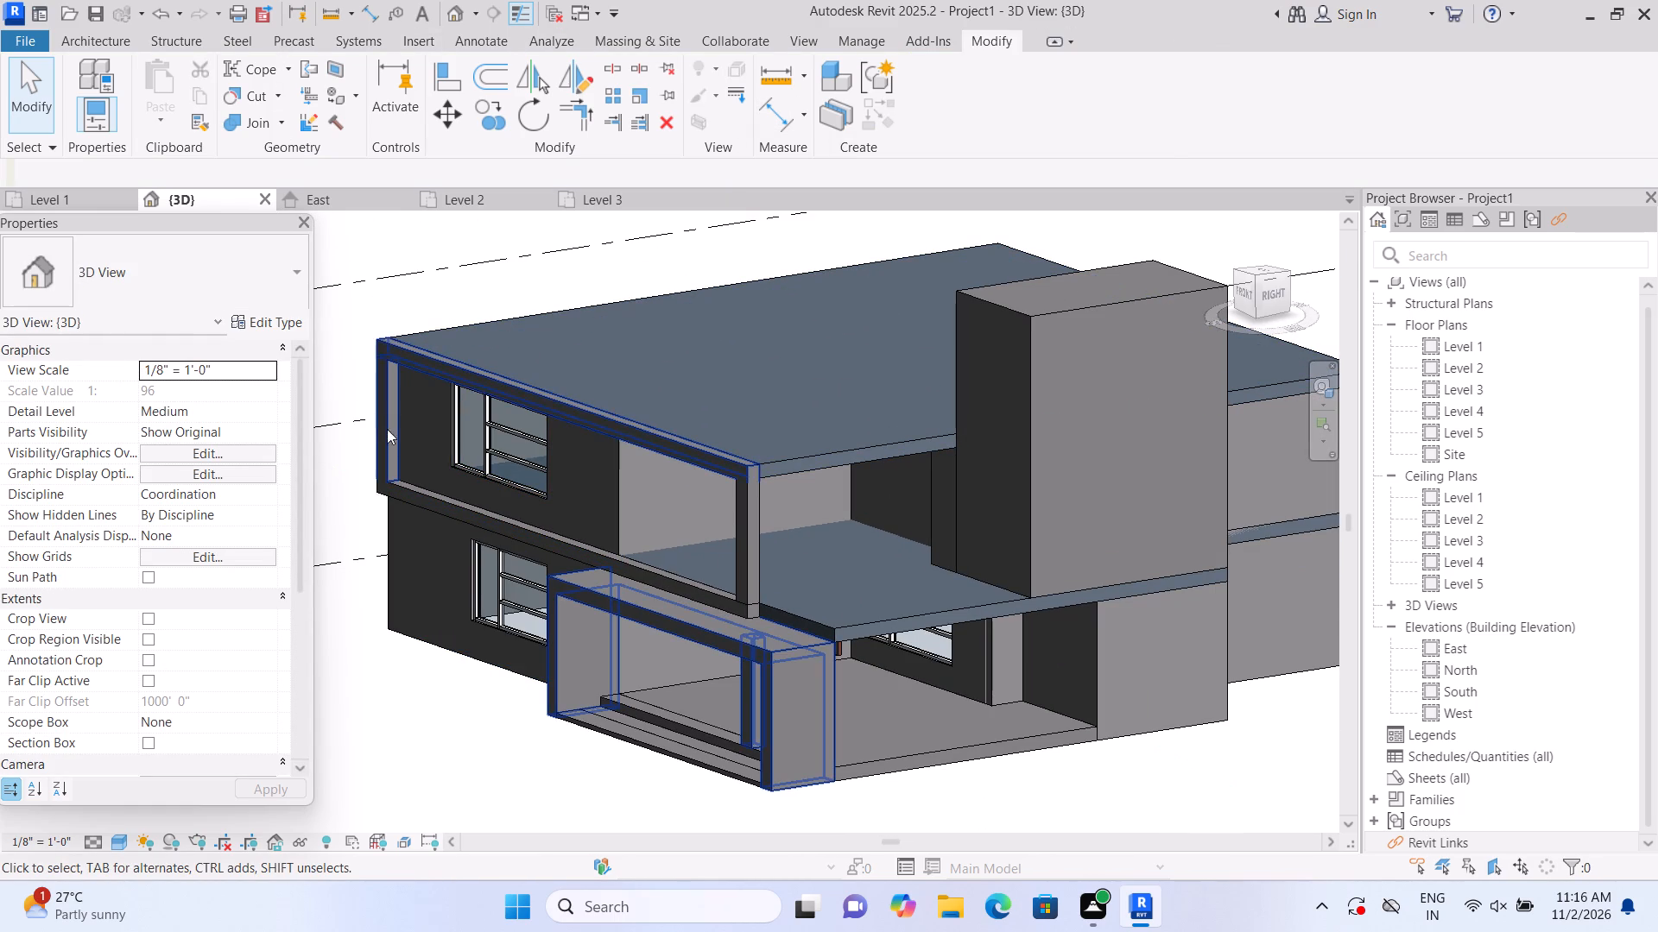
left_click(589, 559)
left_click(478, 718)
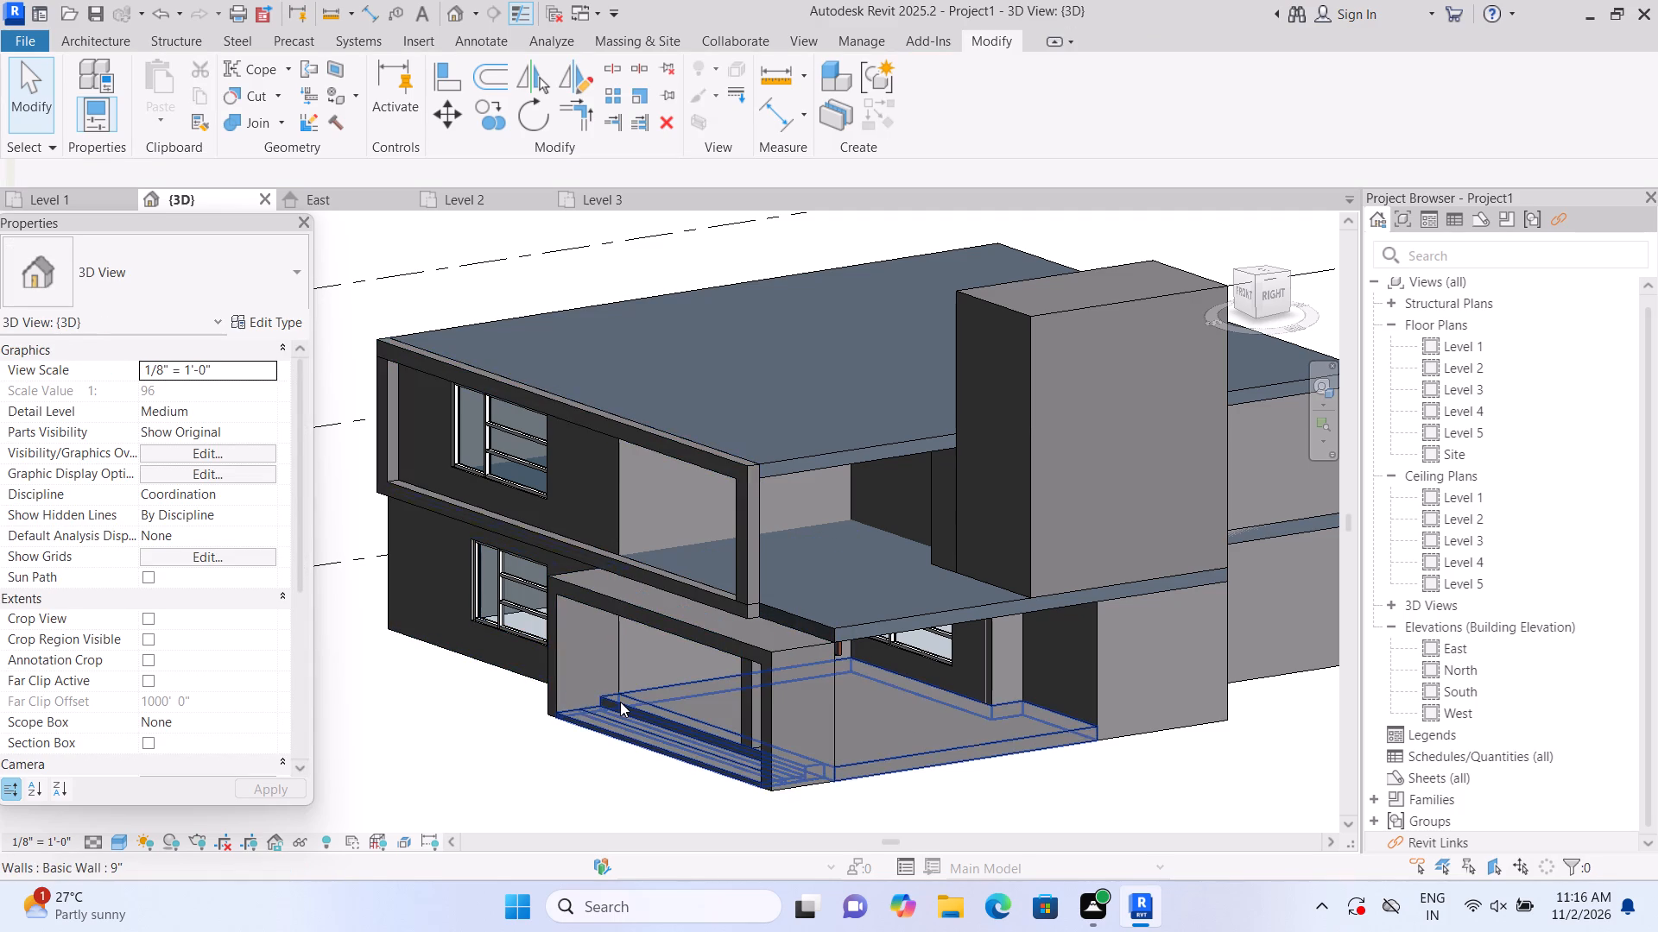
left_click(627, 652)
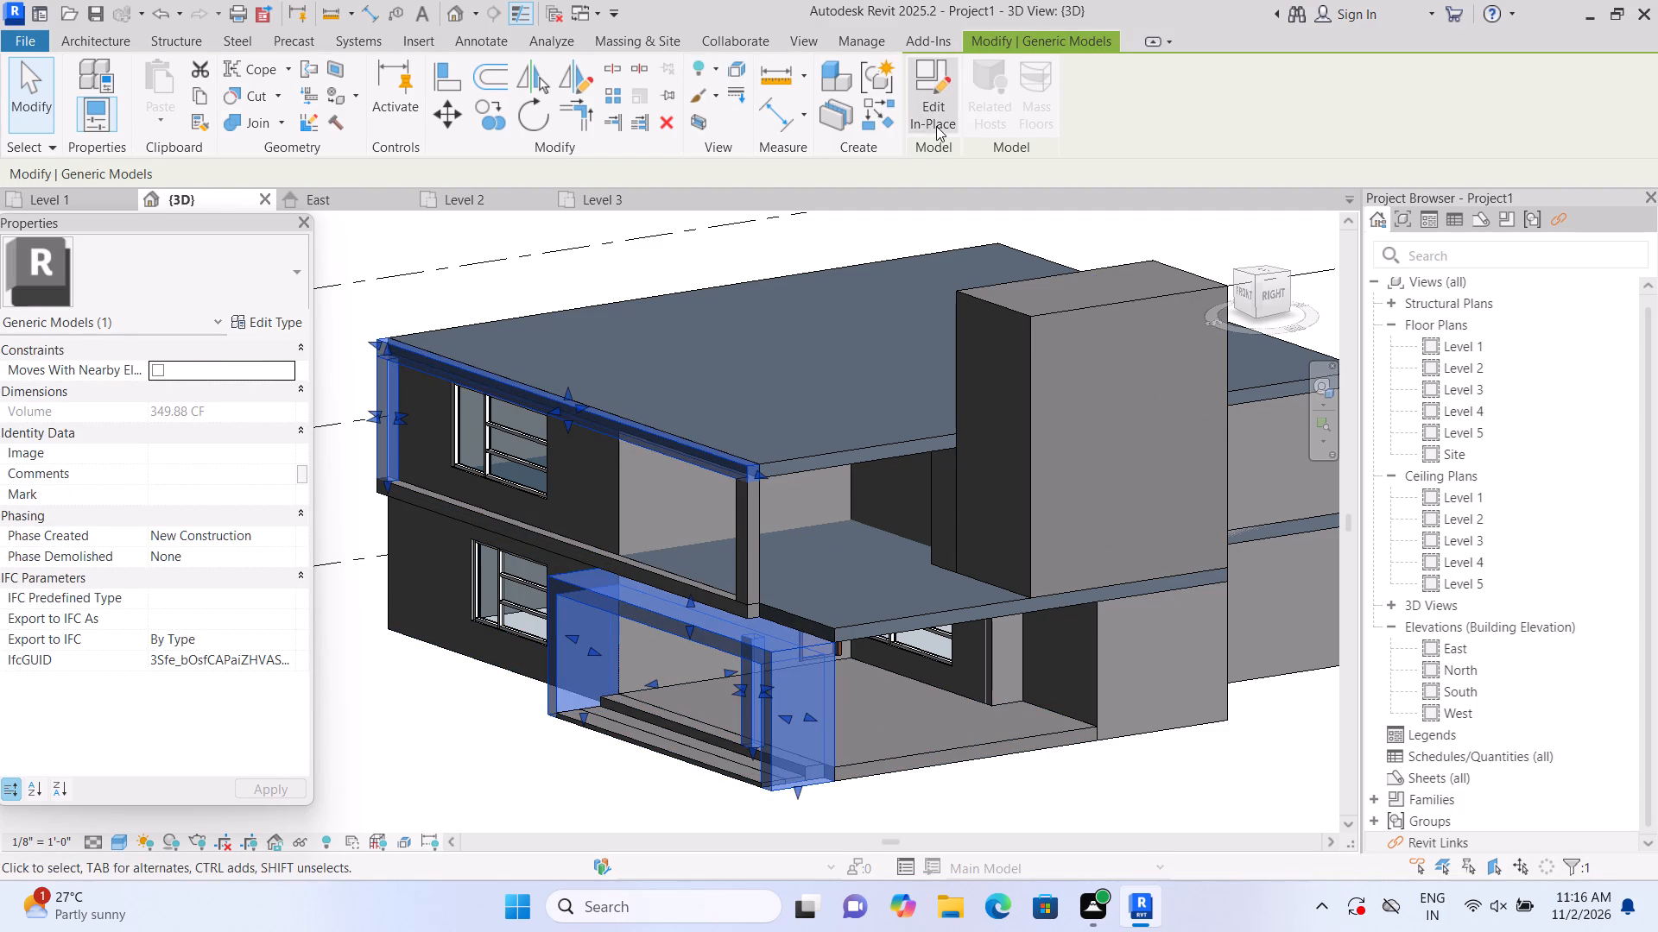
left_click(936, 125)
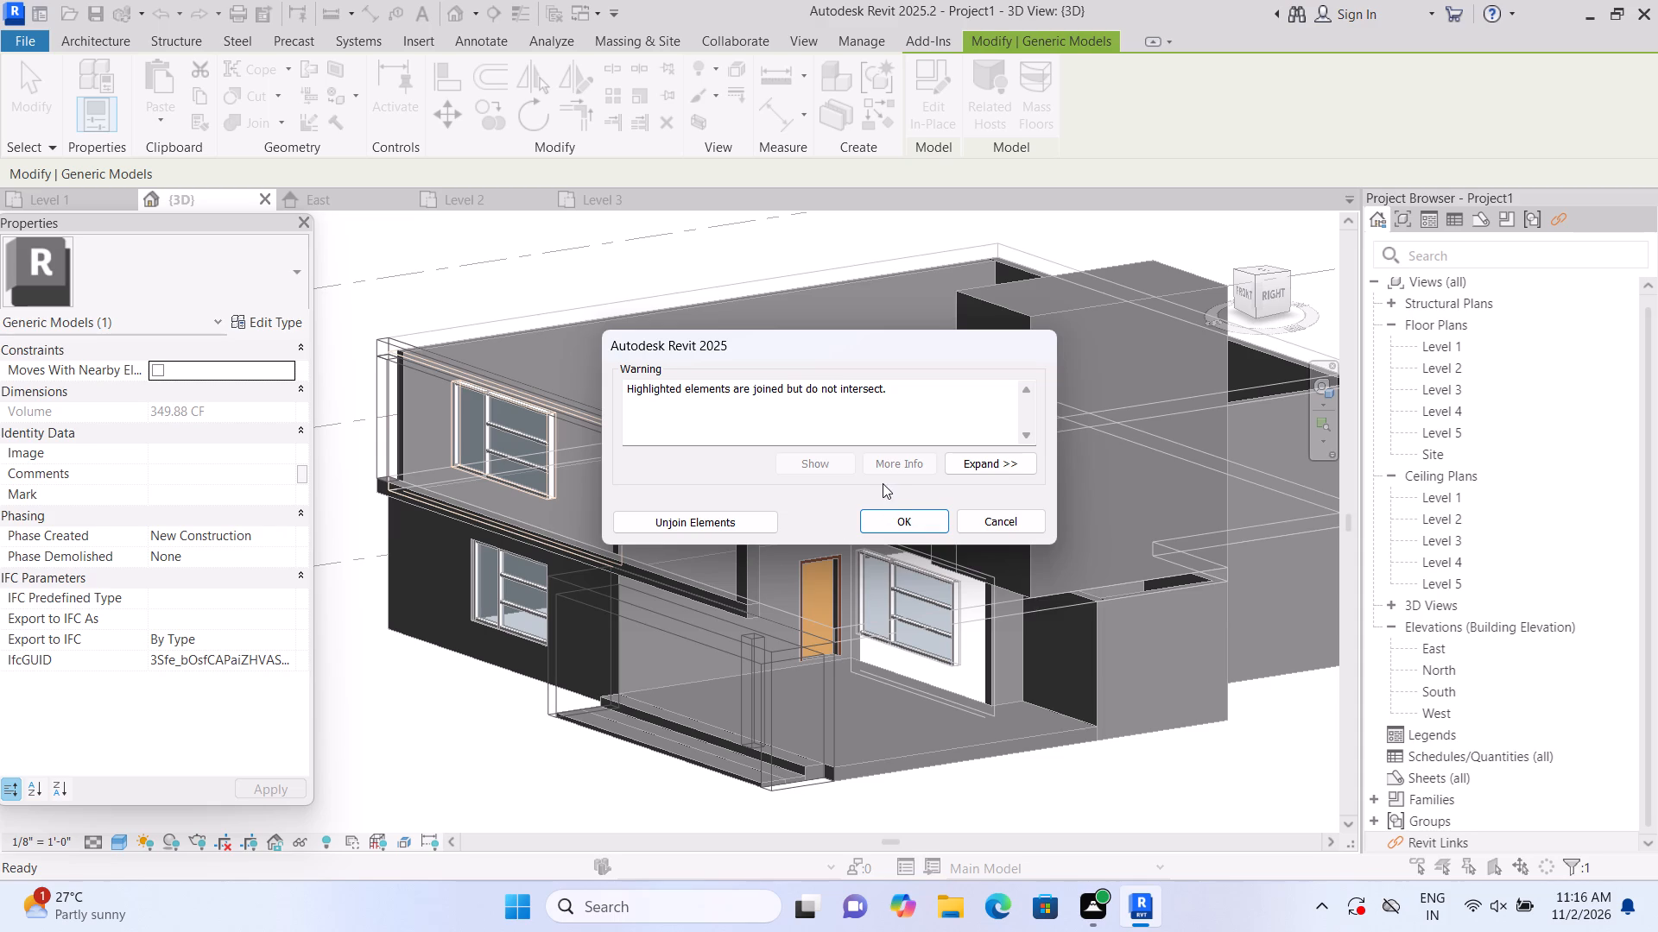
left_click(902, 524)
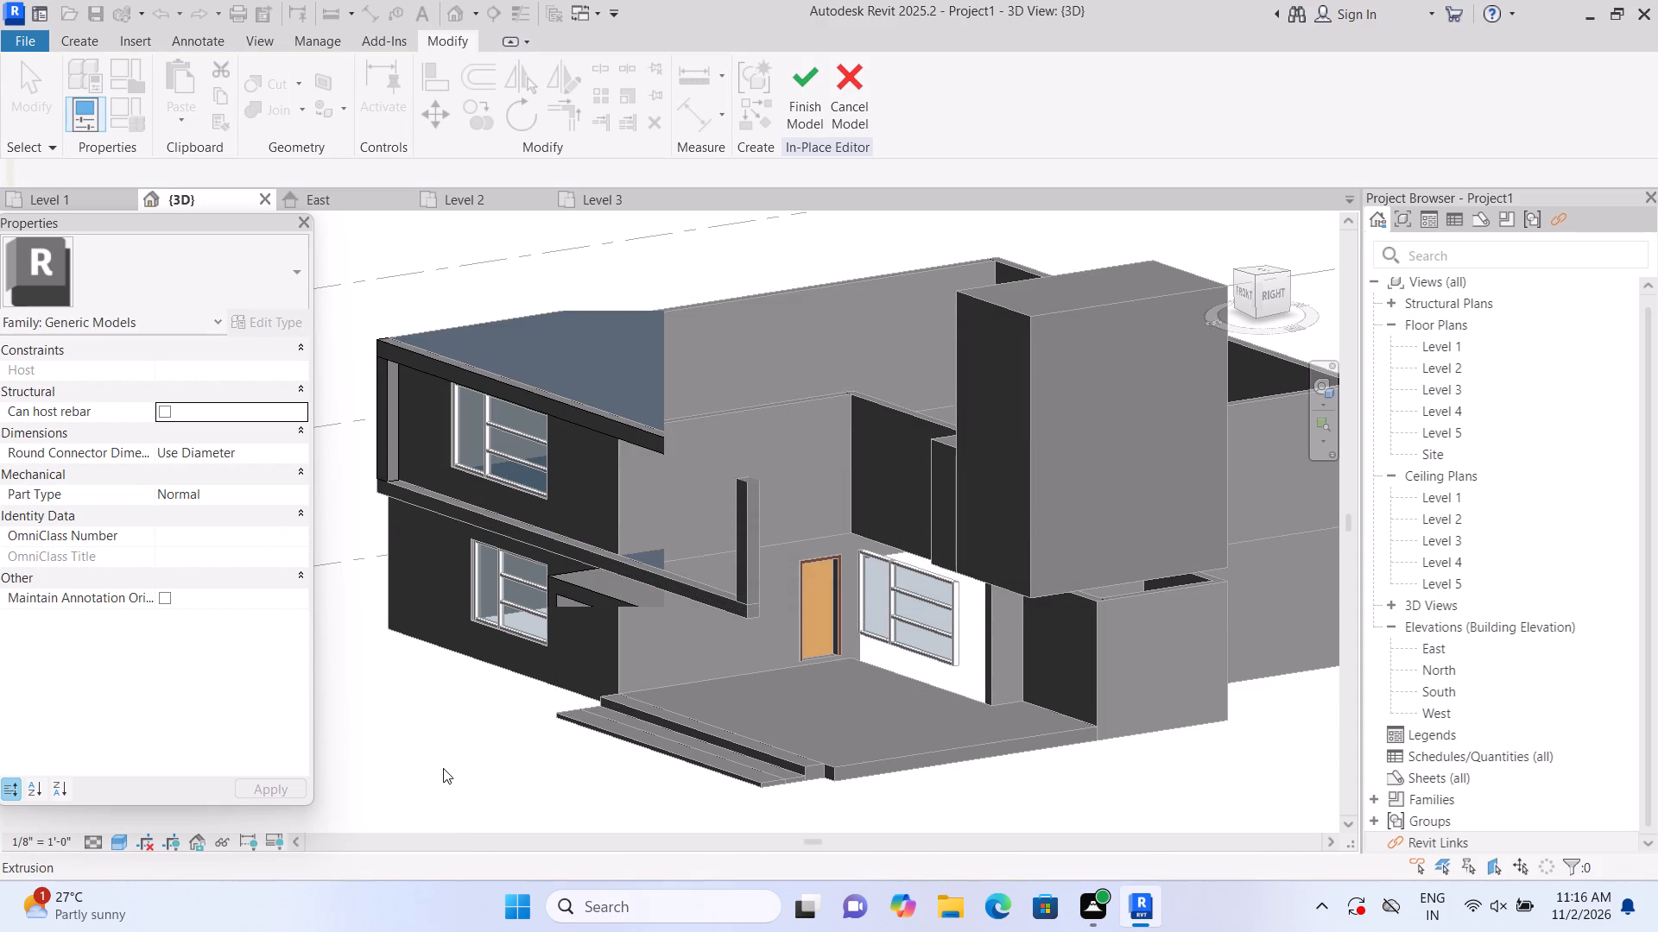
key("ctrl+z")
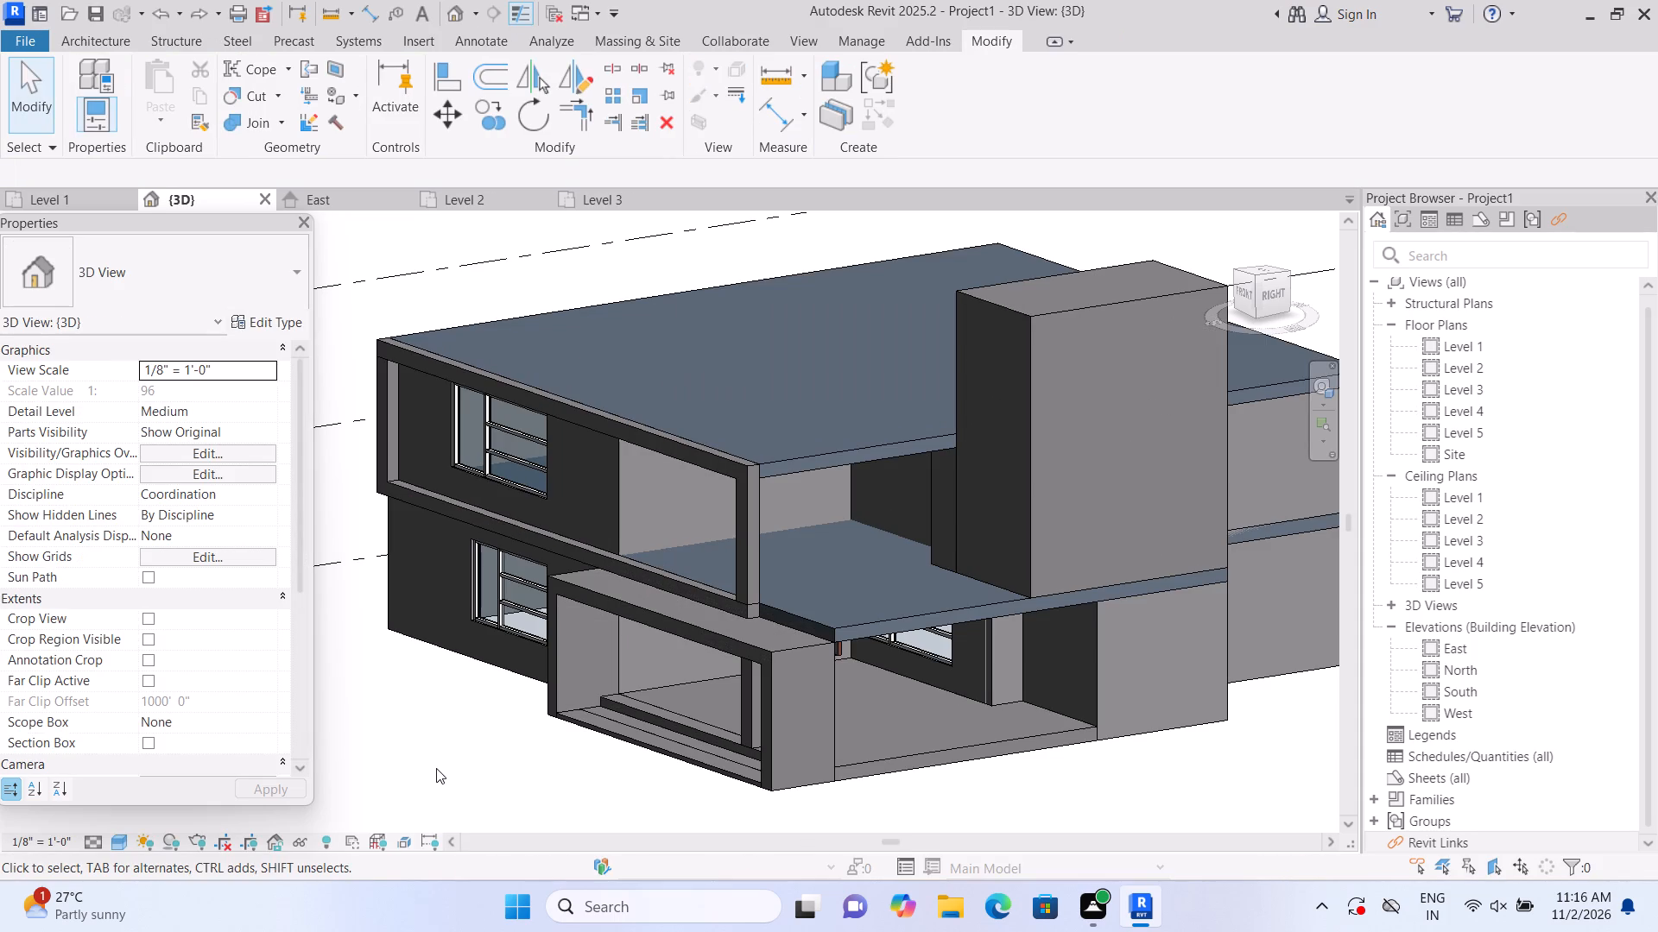
Delete both front in-place generic models: the lower roof band with its corner post, and the upper roof band with the porch frame.
scroll(495, 628, "up", 1)
middle_click_drag(463, 648, 541, 689)
scroll(594, 565, "up", 1)
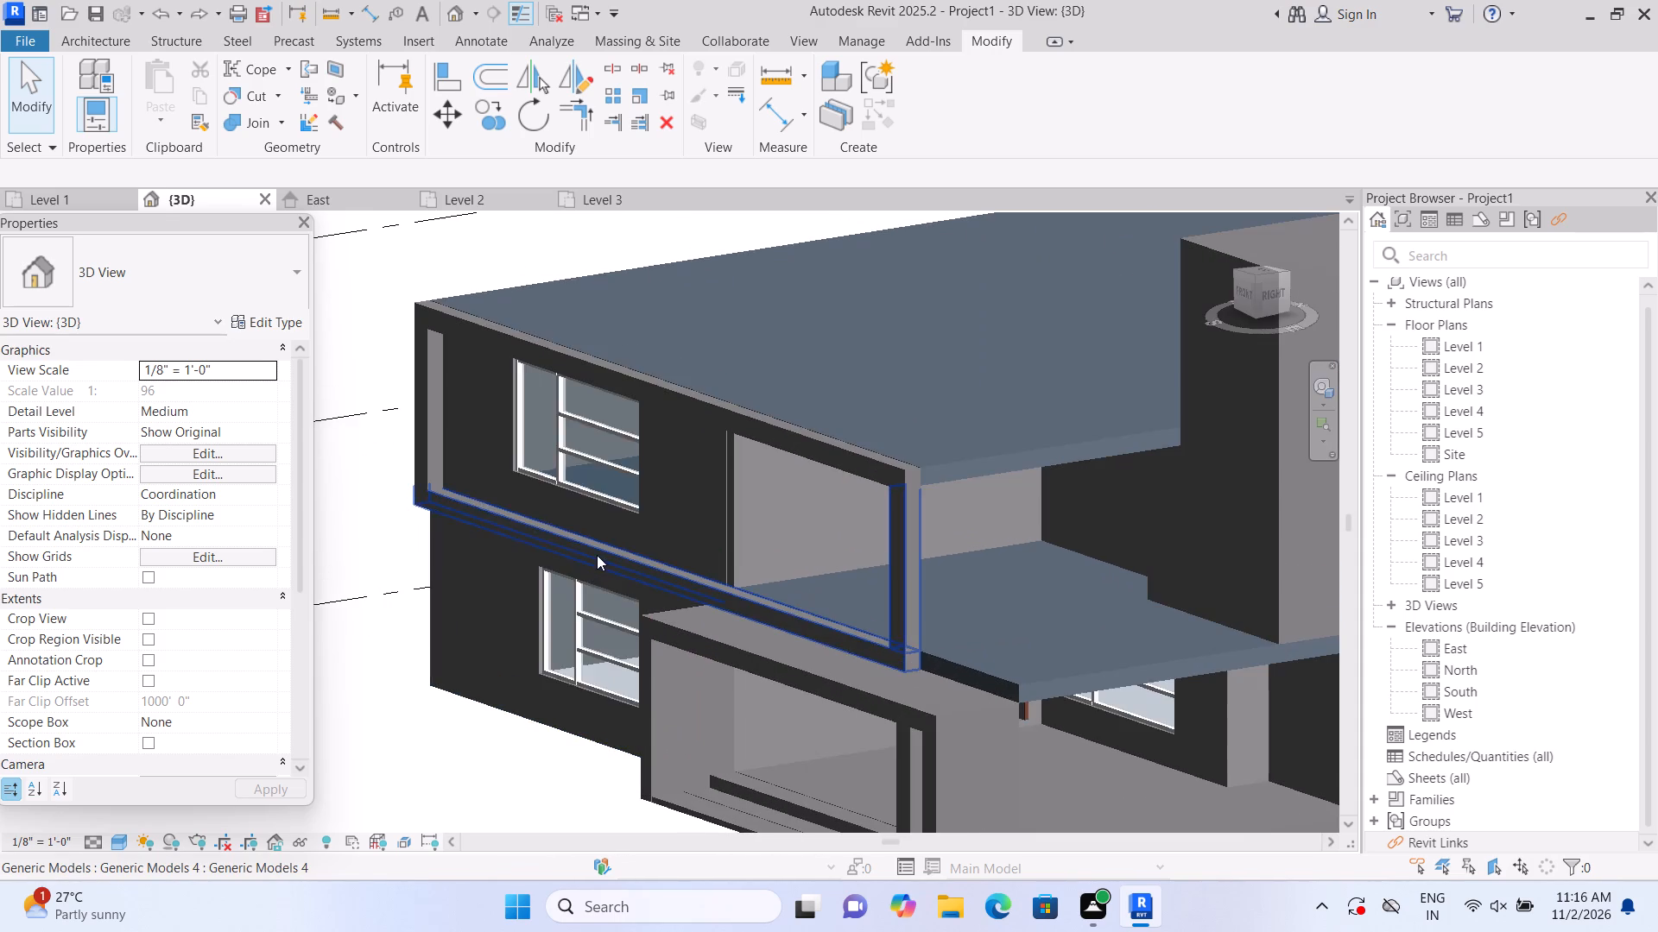
left_click(598, 554)
key("Delete")
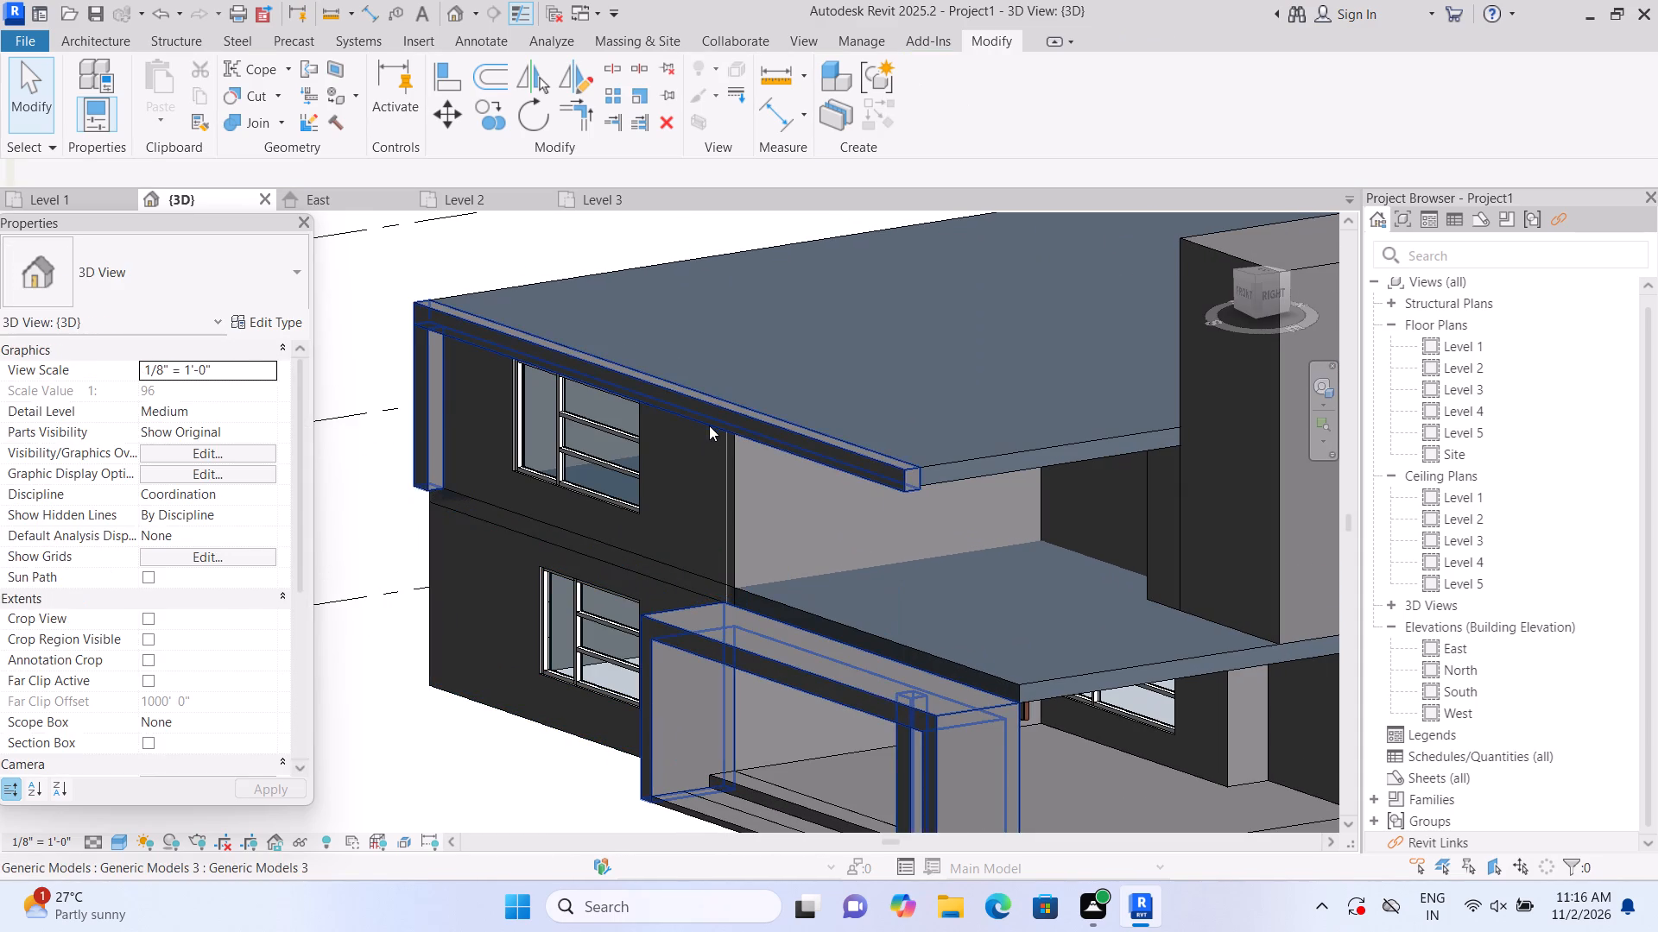
left_click(711, 423)
key("Delete")
scroll(328, 596, "down", 1)
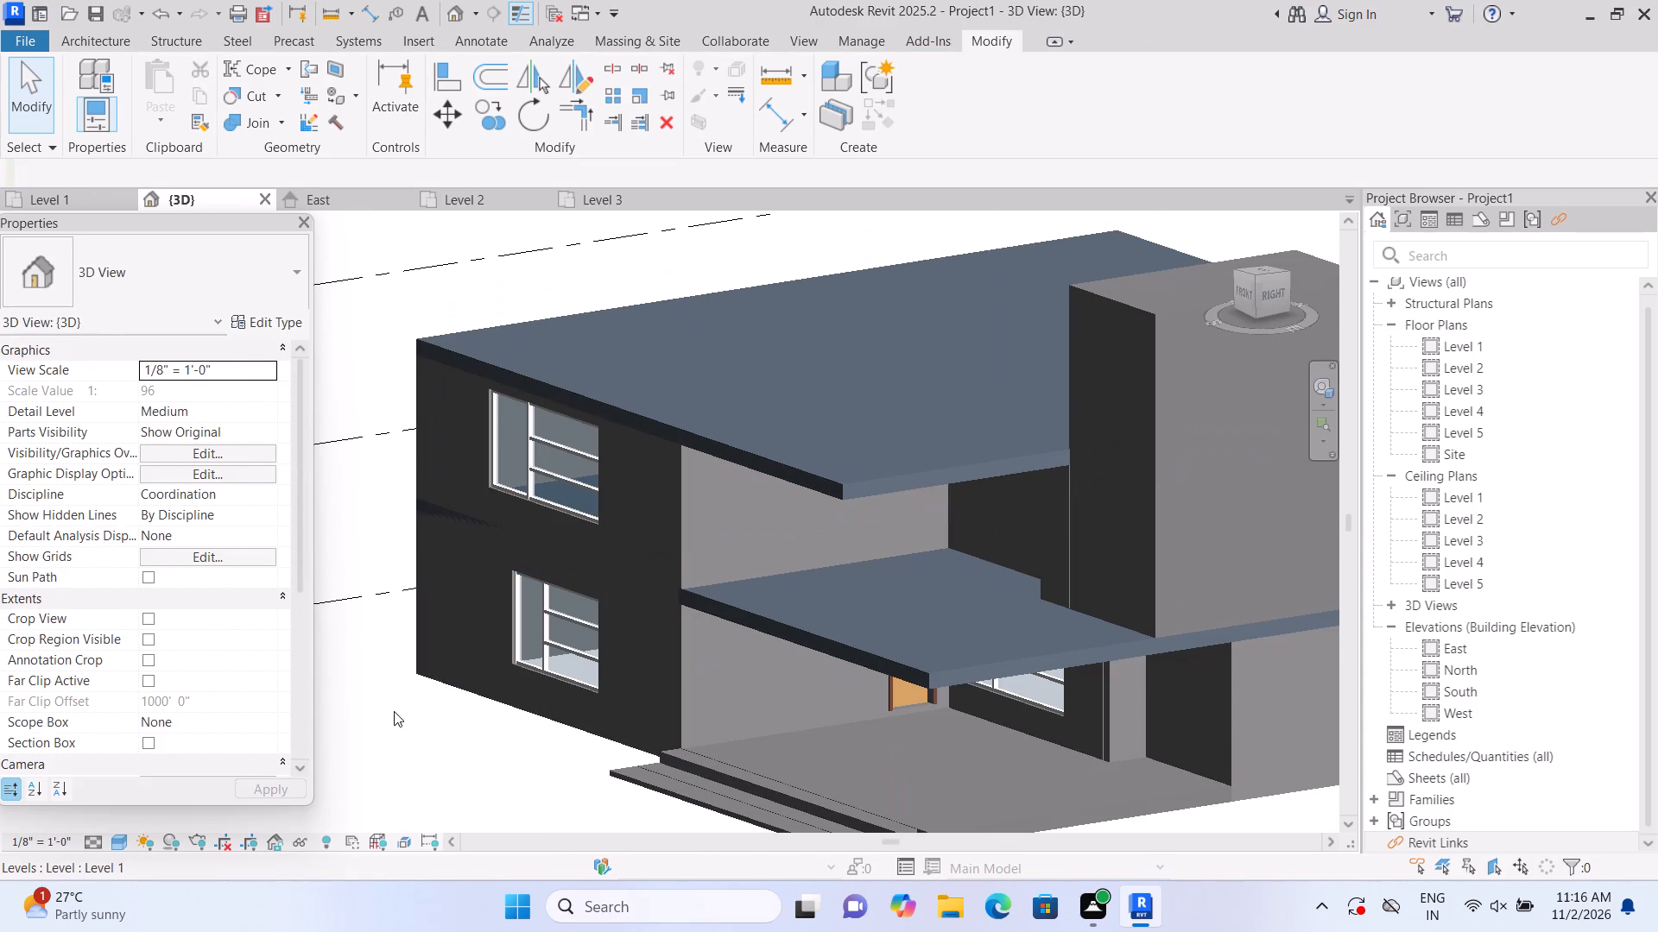
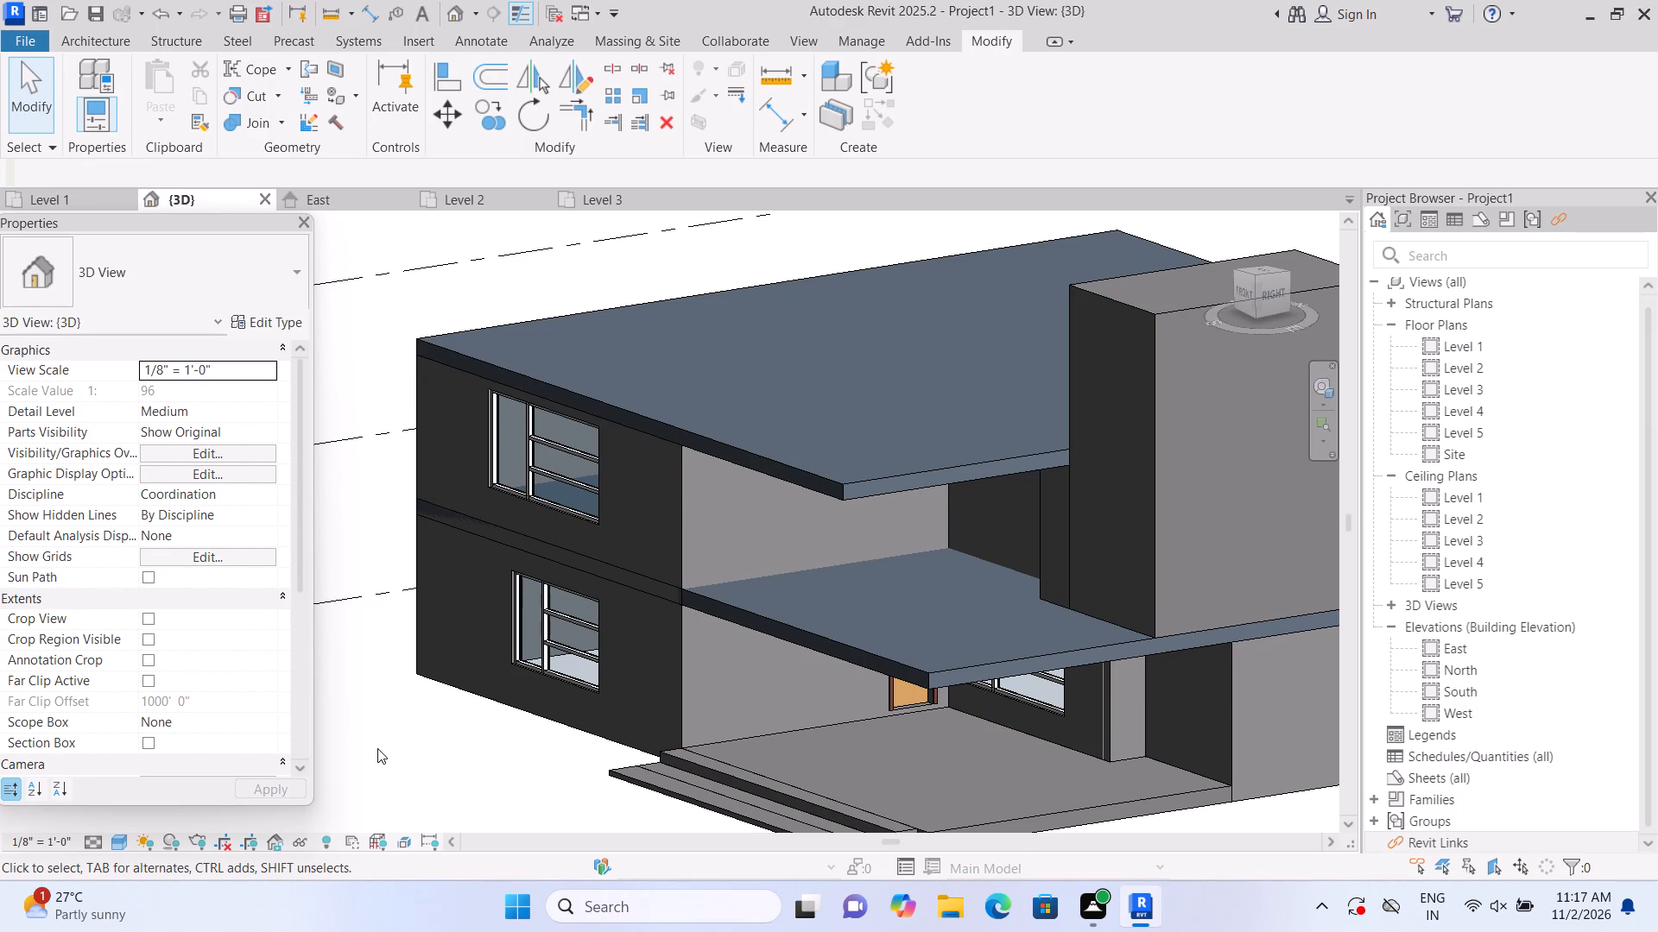
Examine the front facade in 3D, including the roof edges, window walls and entrance steps.
scroll(411, 531, "up", 1)
scroll(582, 498, "up", 4)
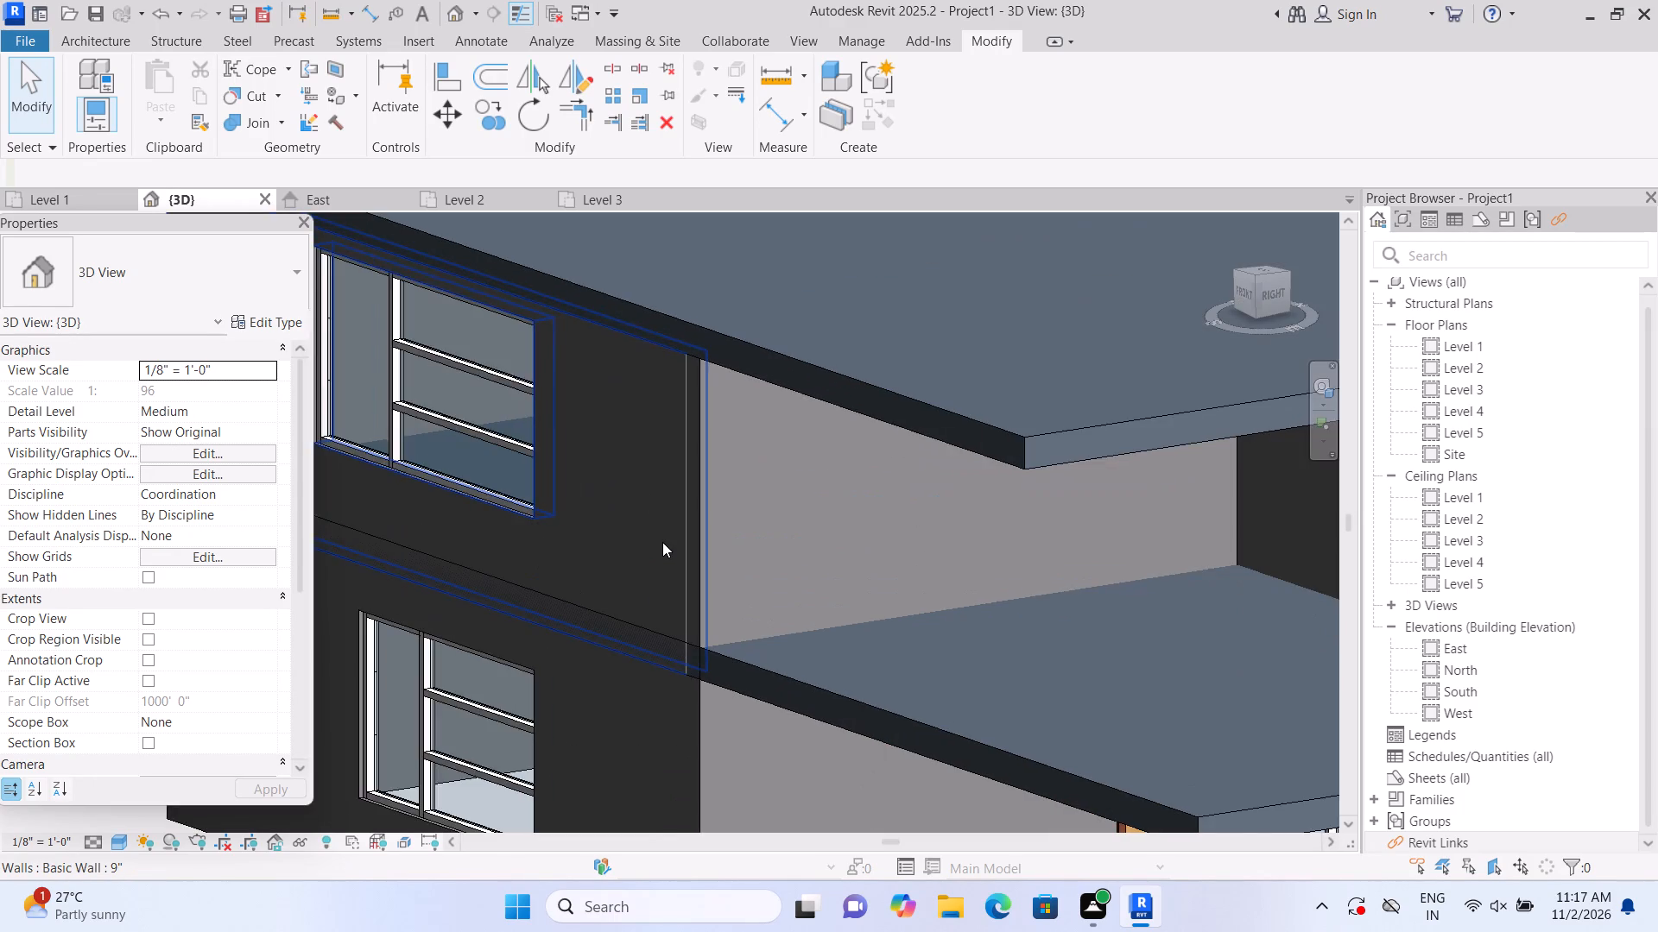
scroll(662, 545, "down", 6)
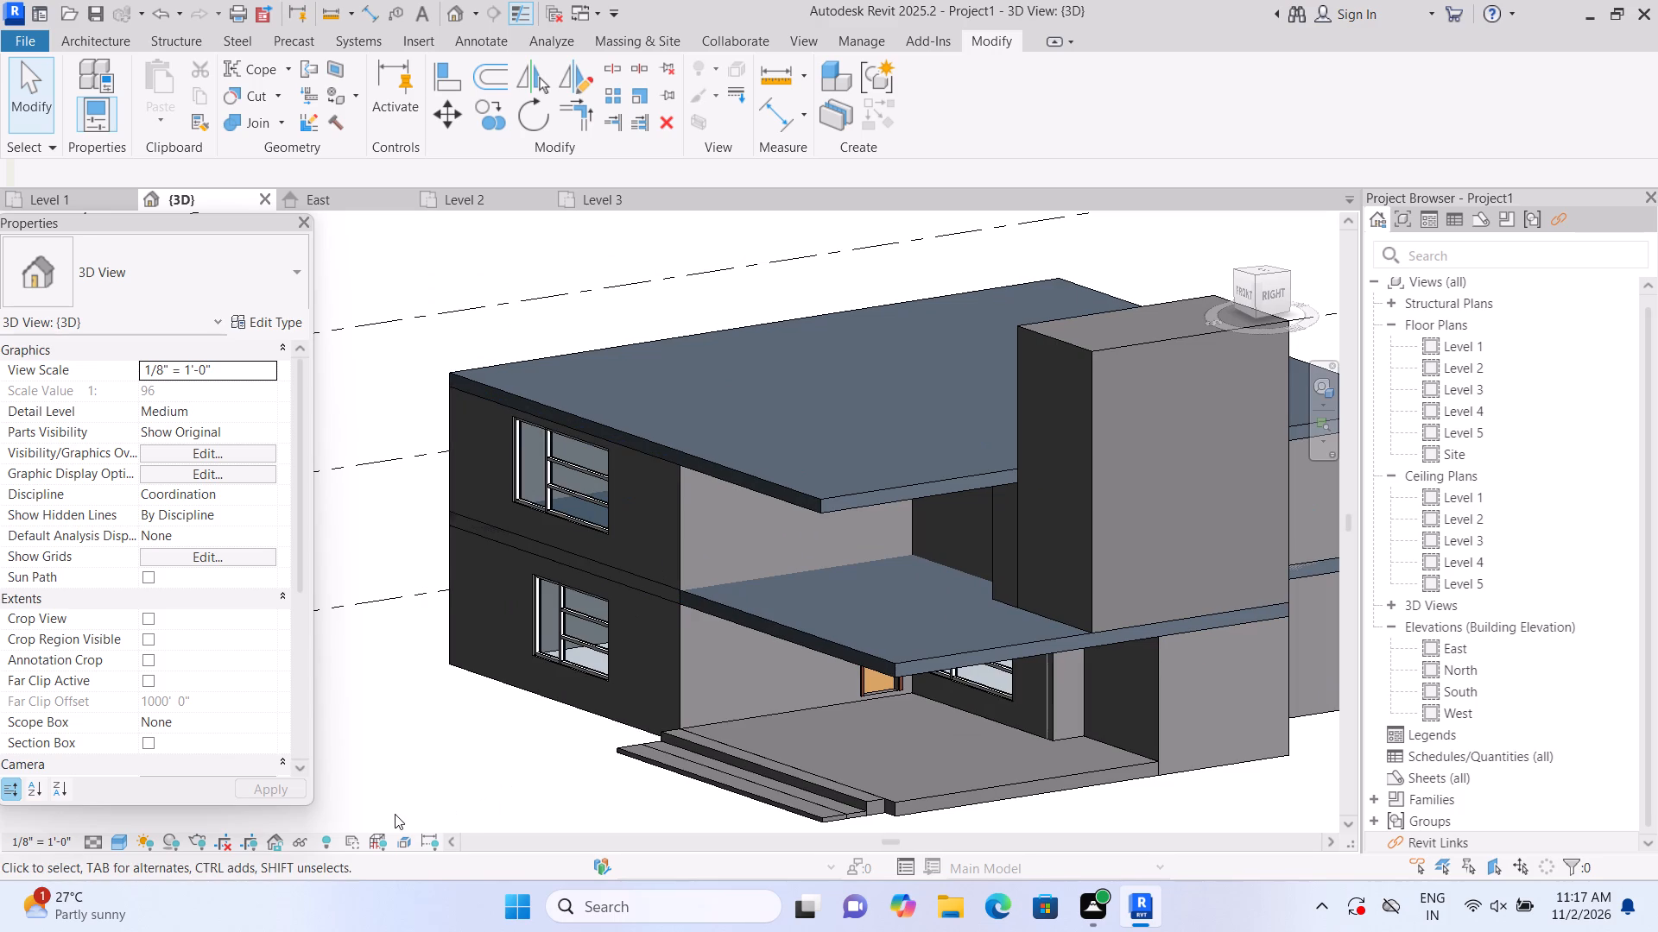
scroll(767, 820, "up", 2)
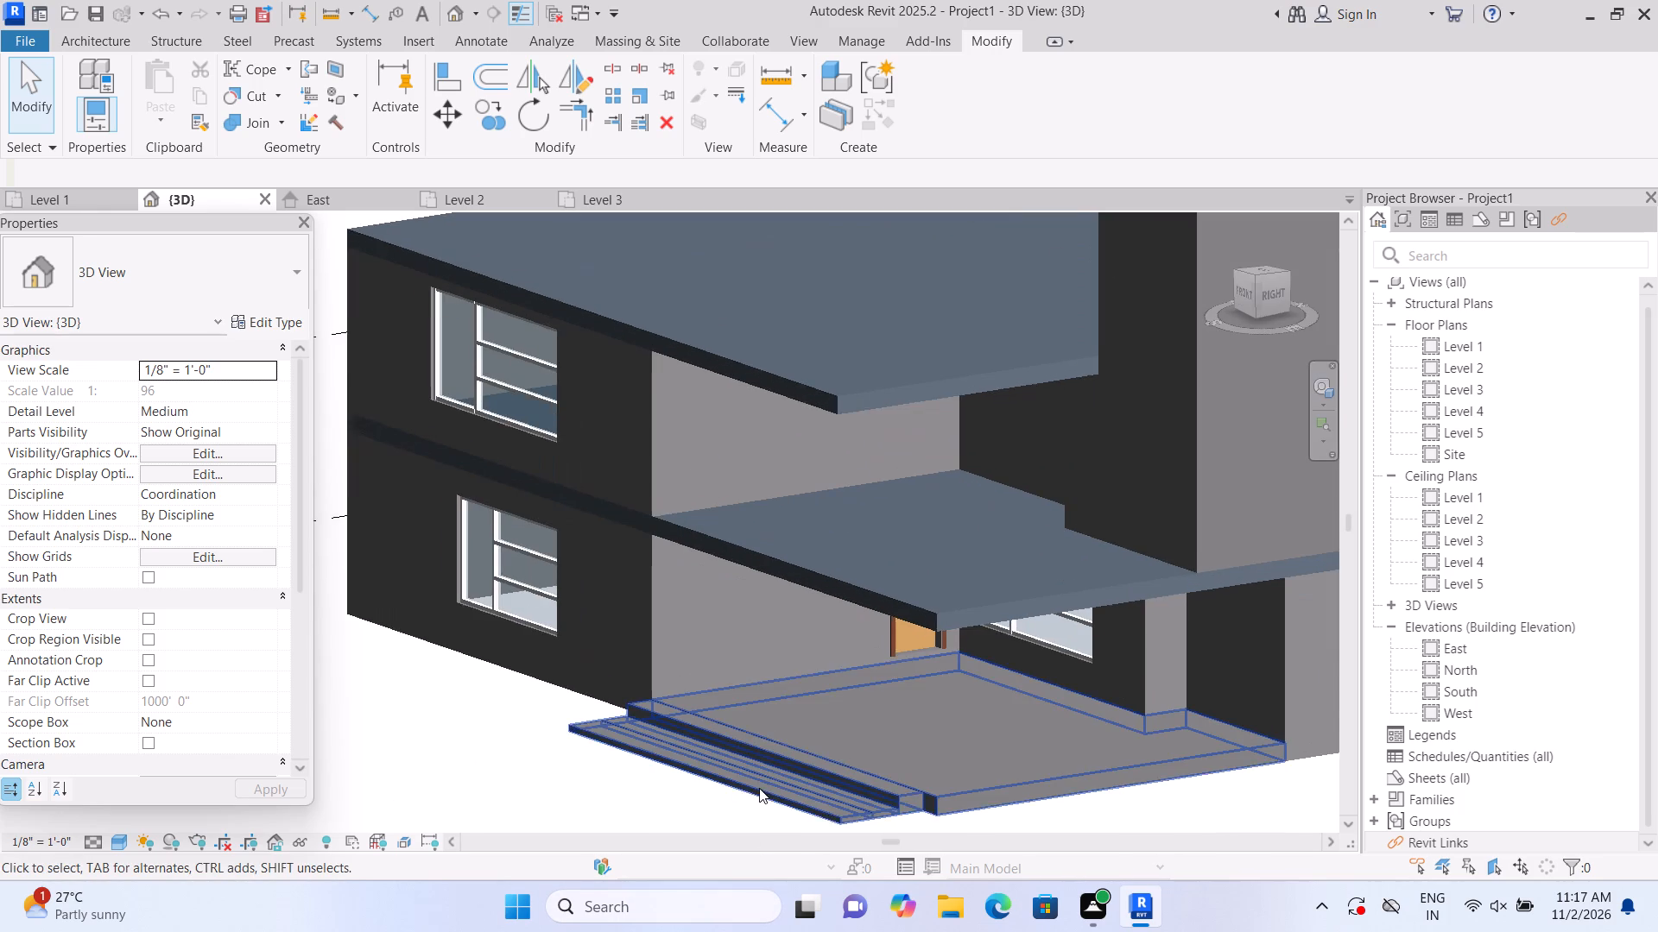
middle_click_drag(748, 779, 701, 645)
scroll(699, 734, "up", 1)
scroll(699, 734, "down", 3)
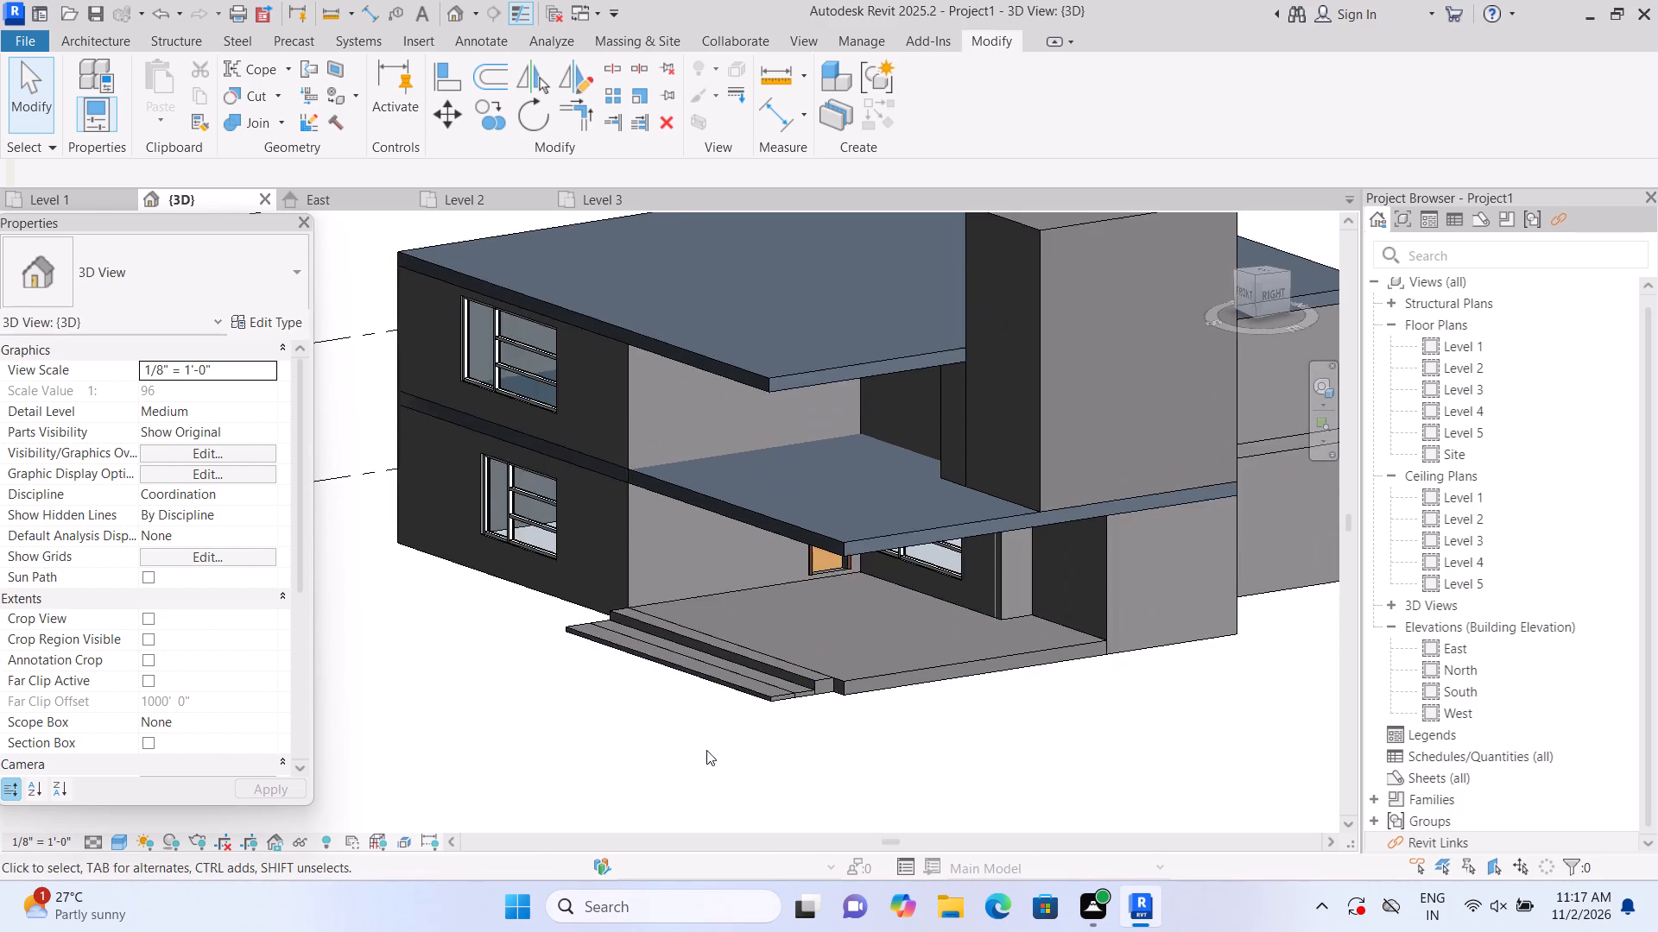
middle_click_drag(707, 759, 718, 799)
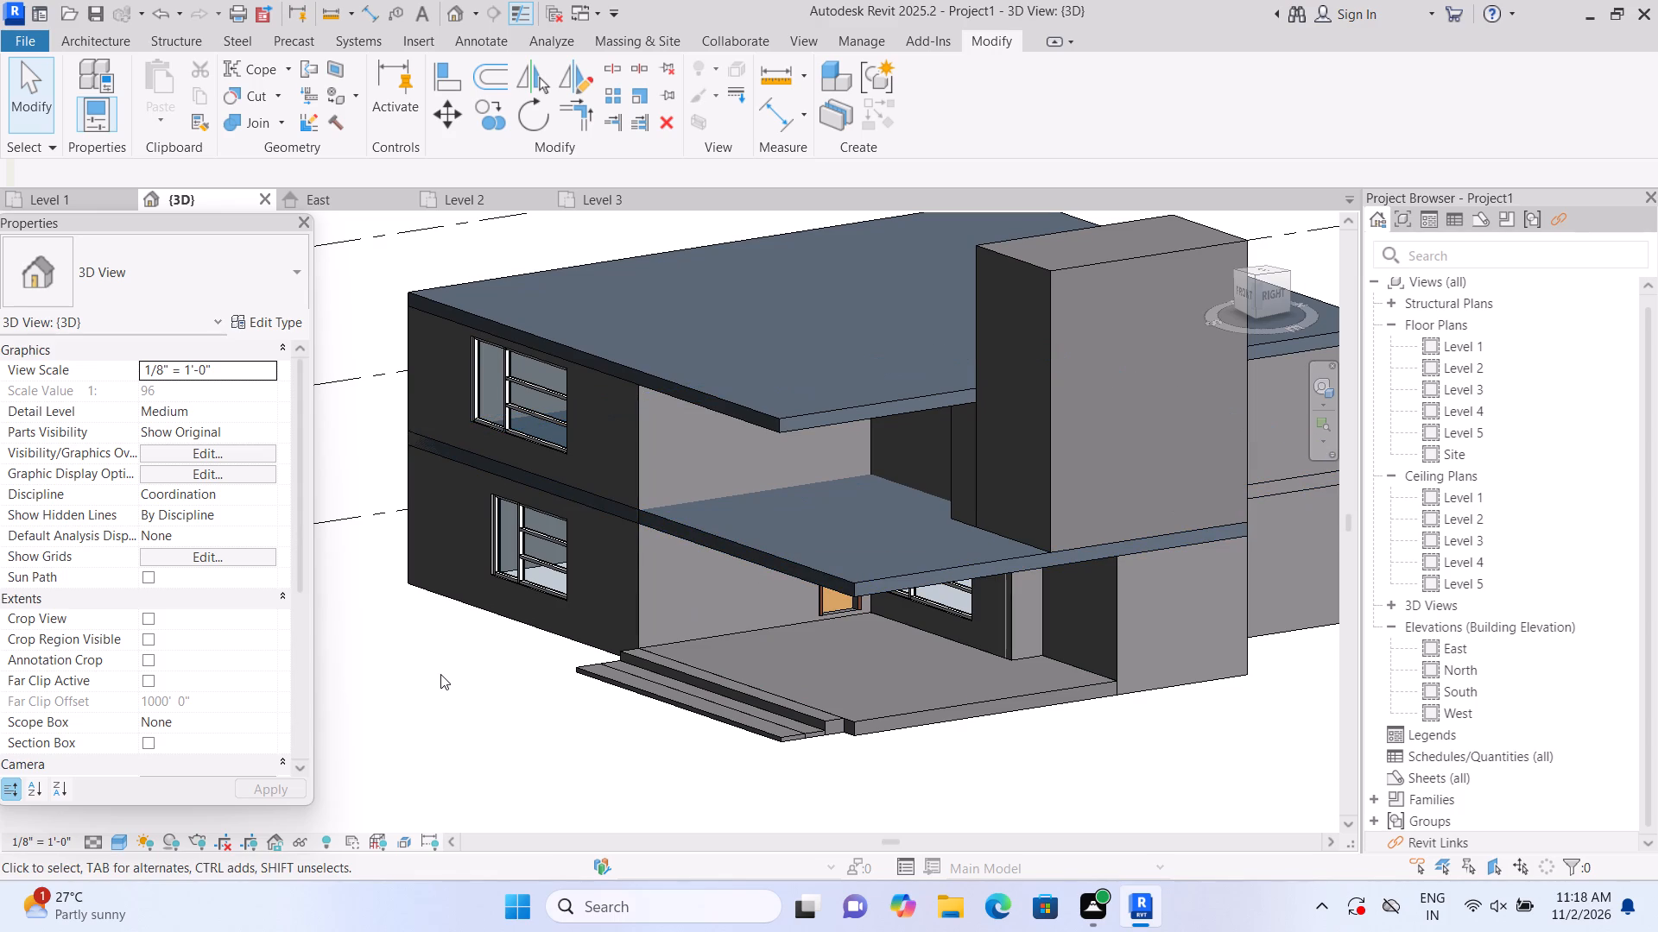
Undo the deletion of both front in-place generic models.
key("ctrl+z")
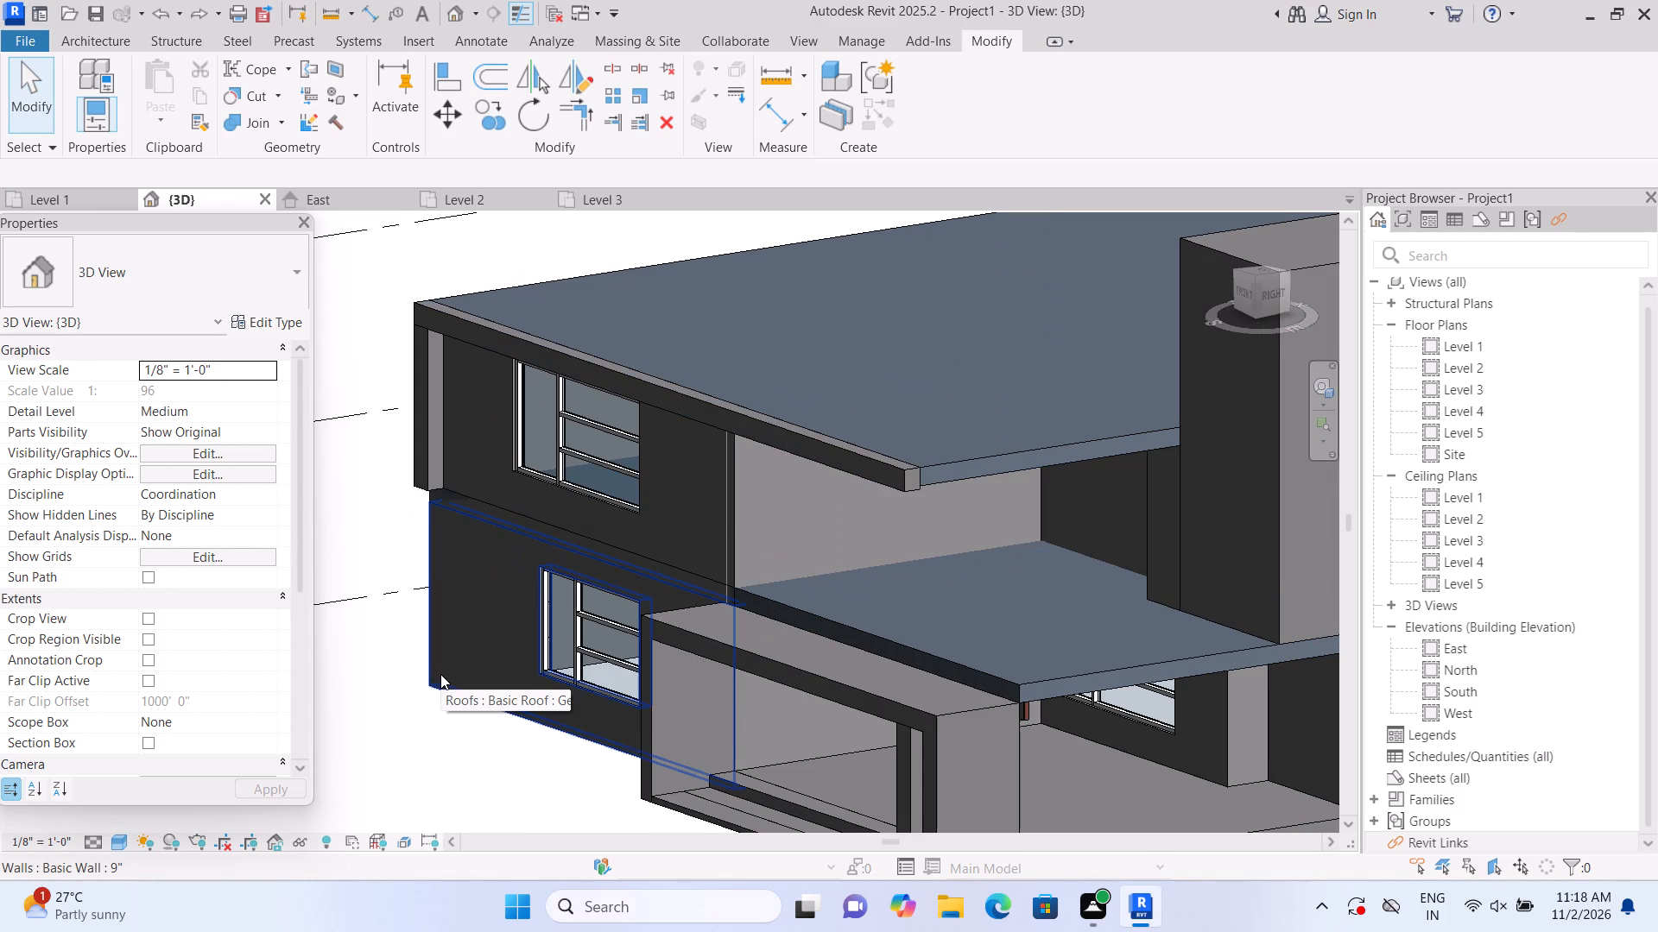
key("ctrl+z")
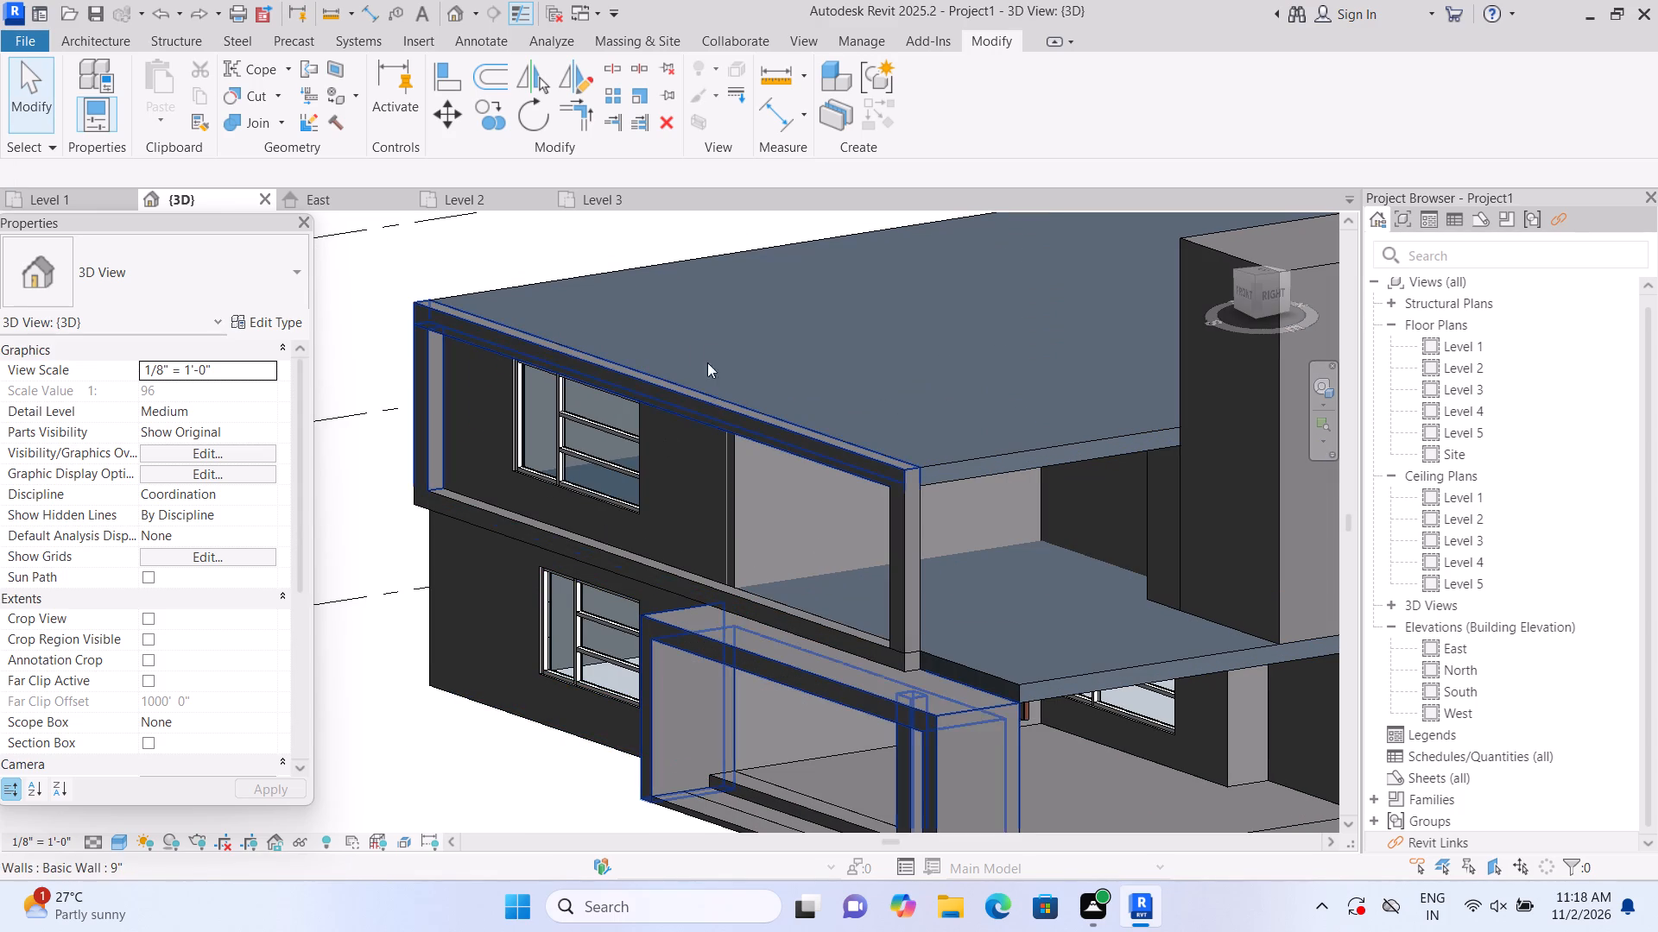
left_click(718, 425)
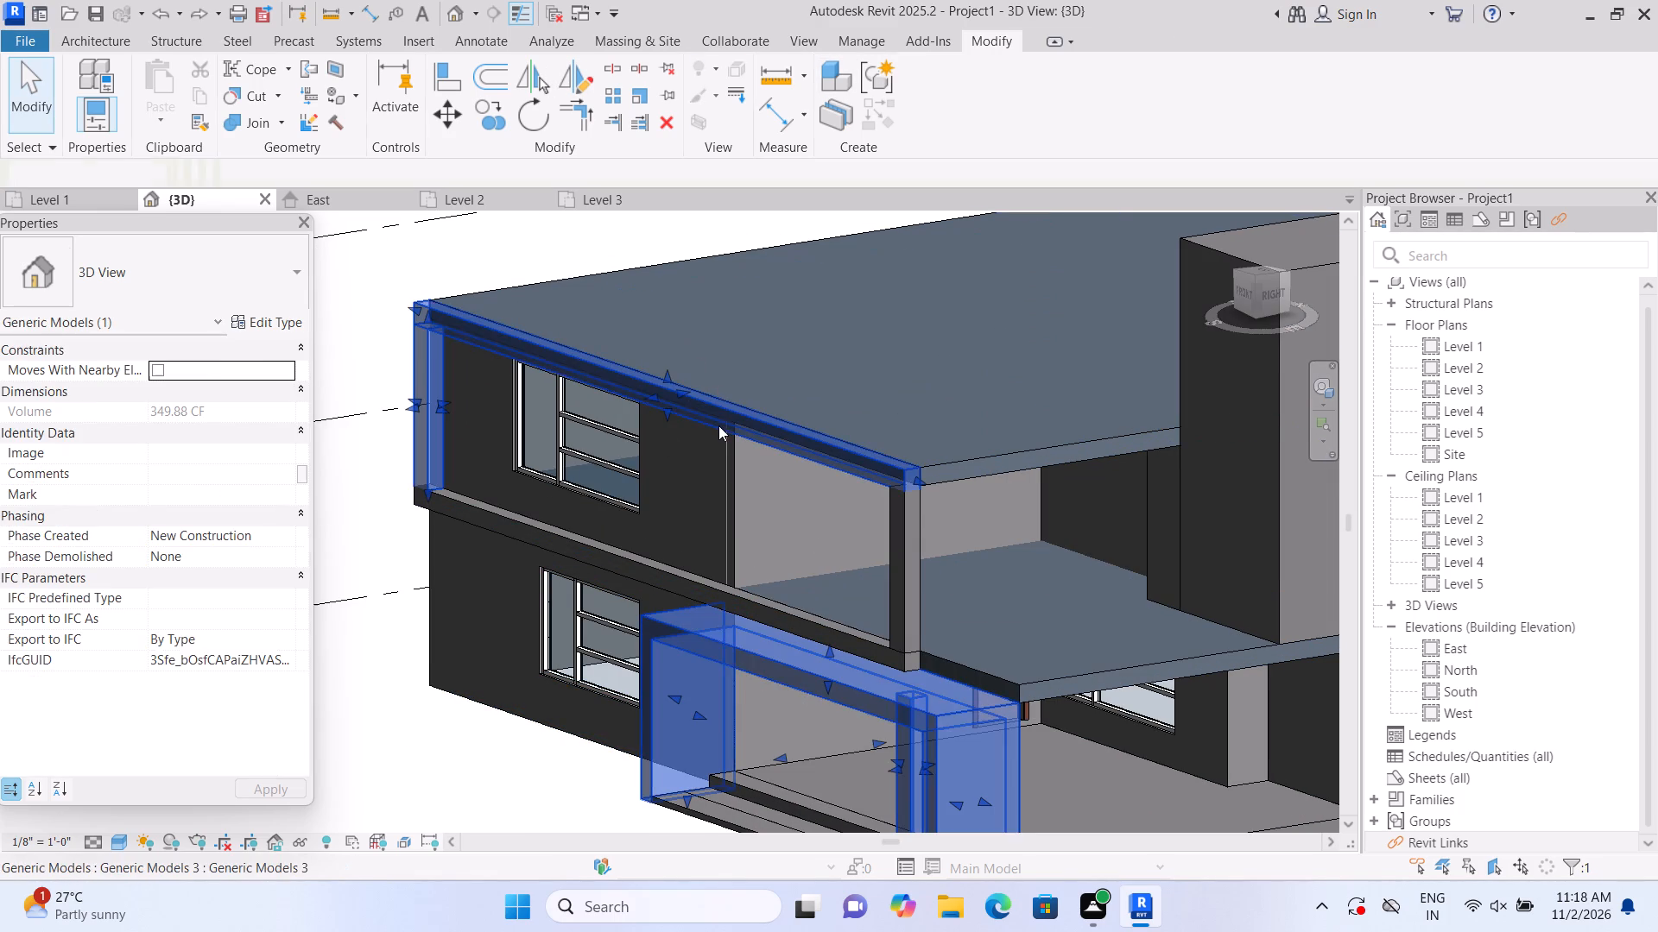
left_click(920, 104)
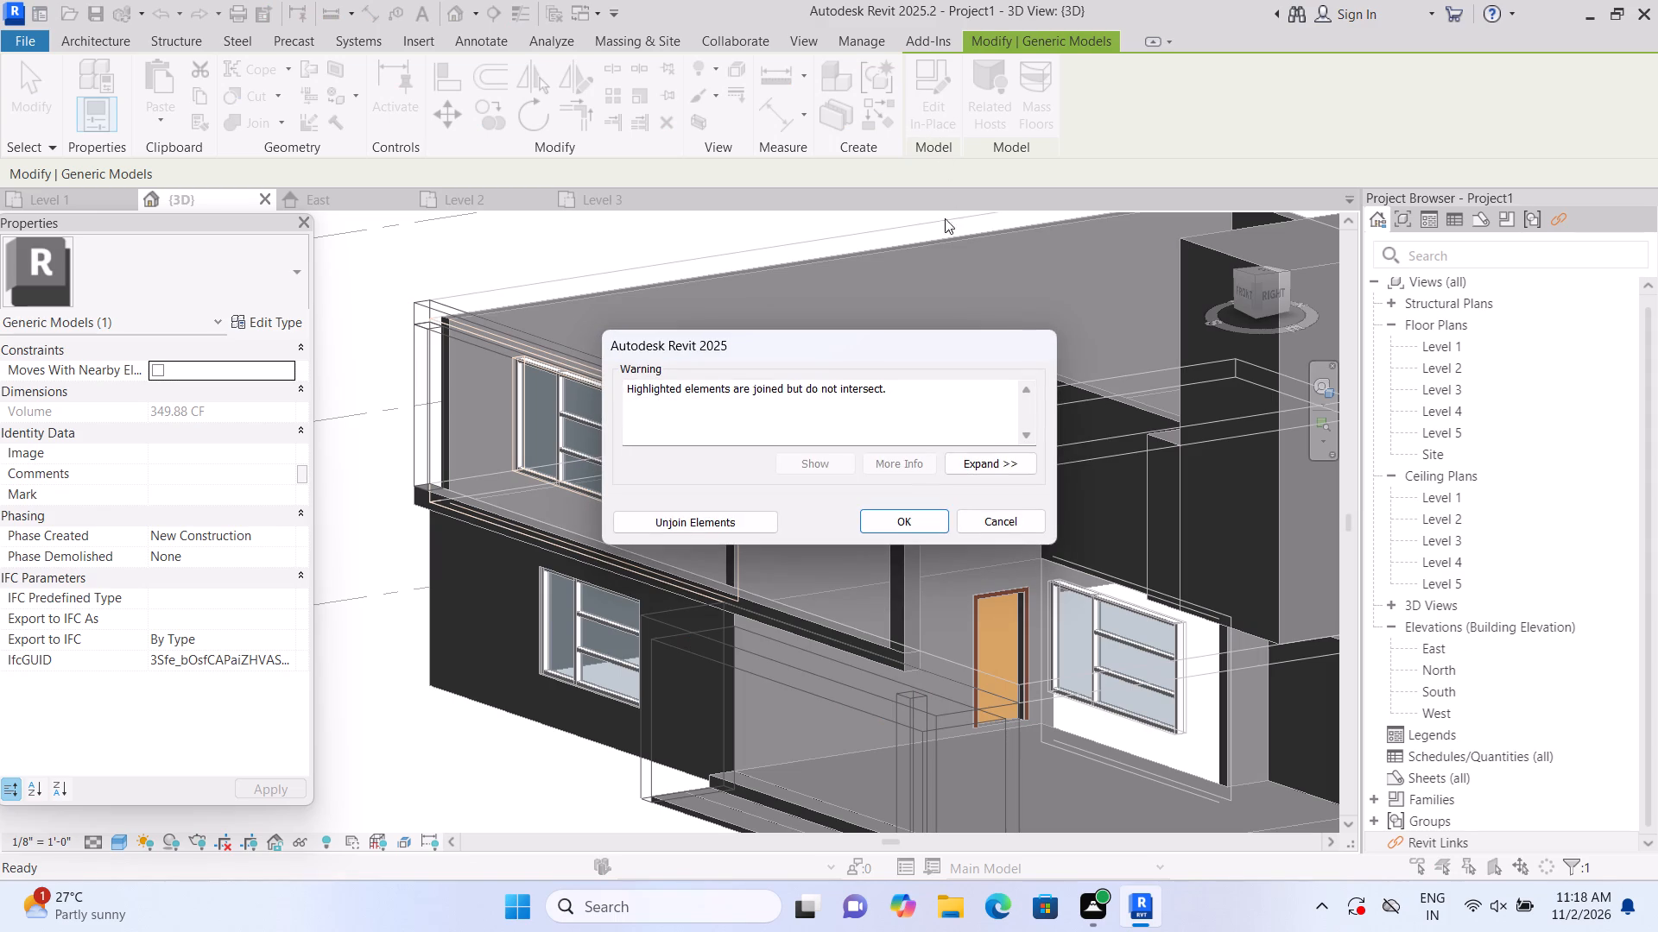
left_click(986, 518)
Delete the lower roof band with its corner post, and the upper roof band with its post and the porch frame.
scroll(401, 740, "down", 2)
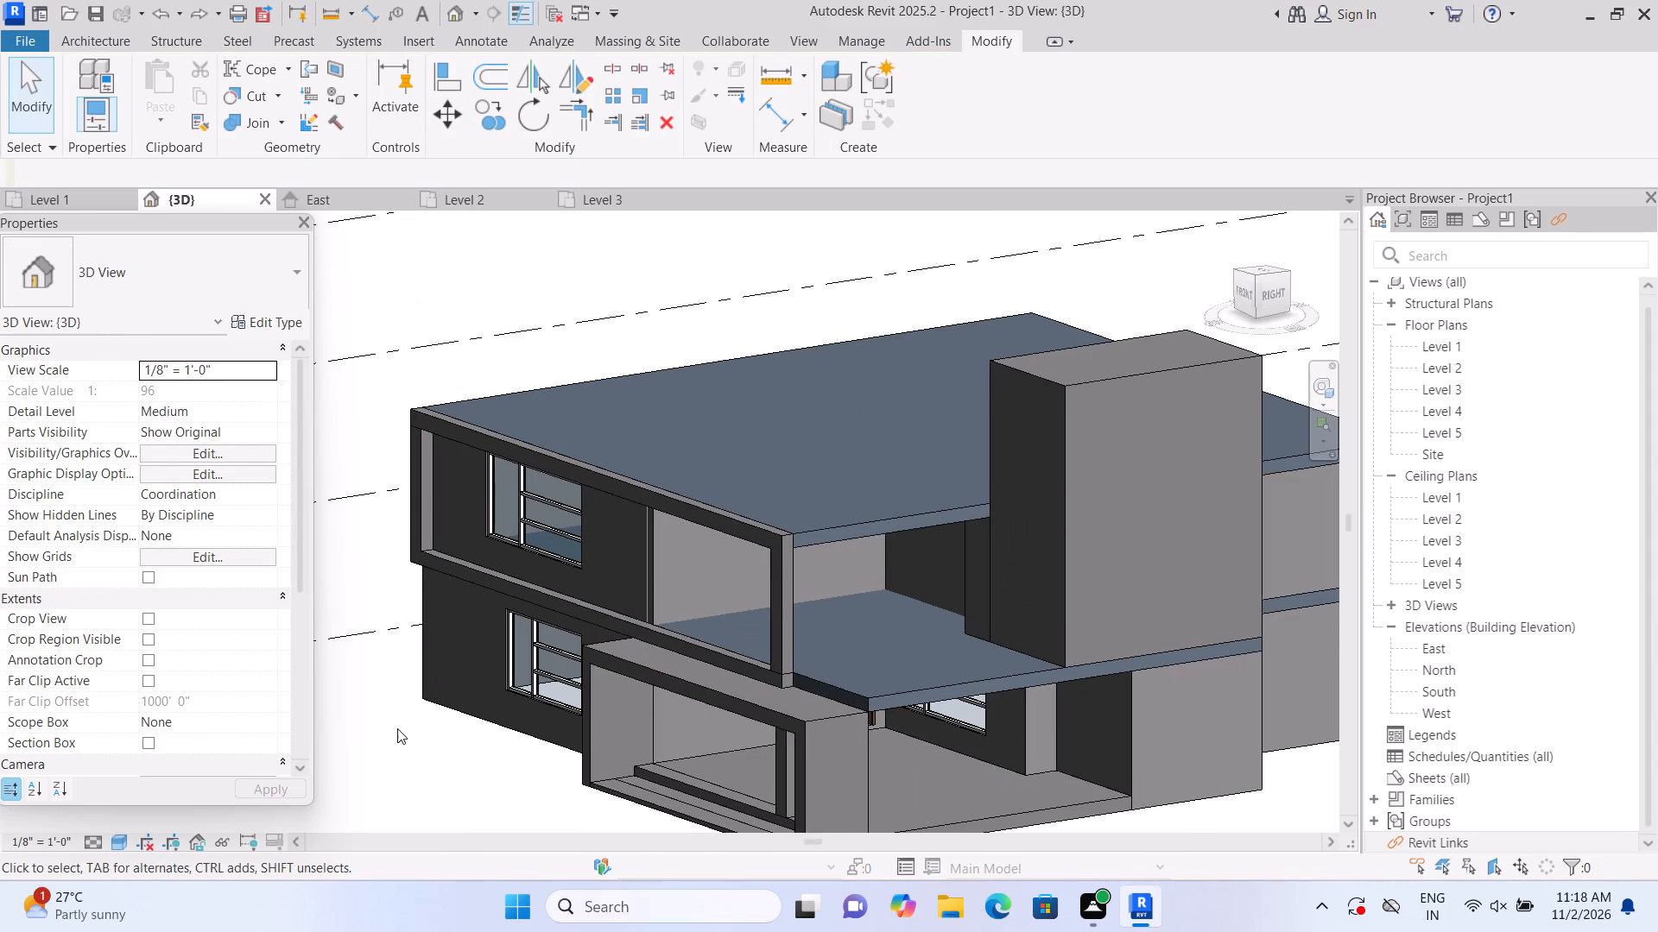
middle_click_drag(408, 735, 413, 611)
scroll(605, 501, "up", 1)
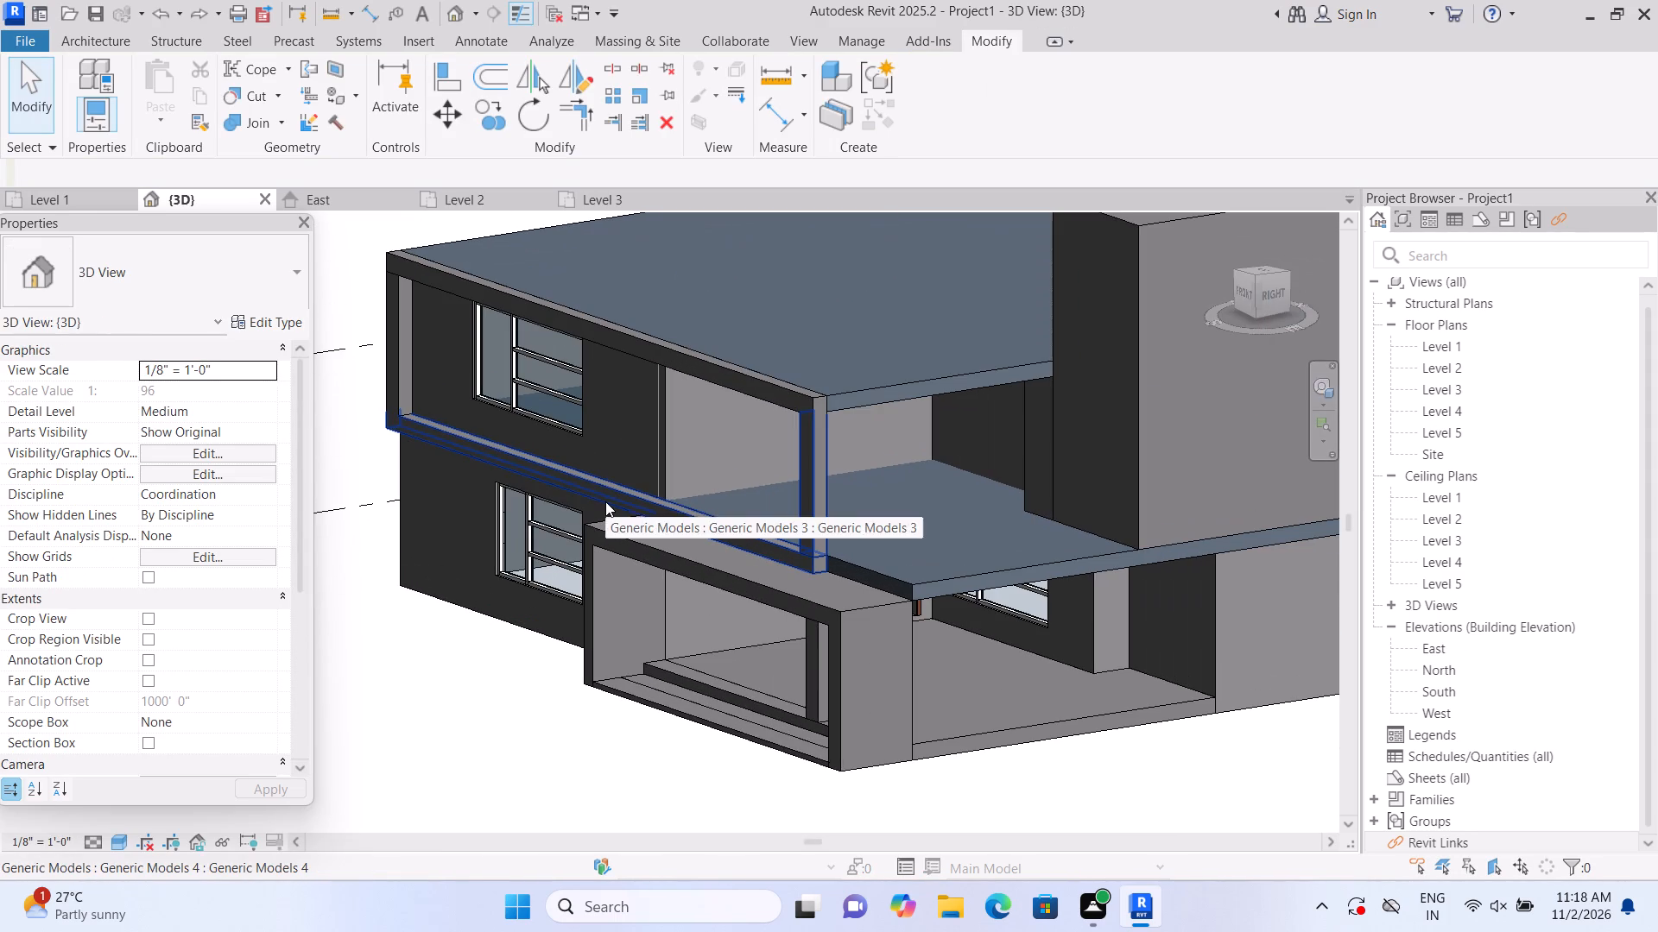
left_click(605, 501)
key("Delete")
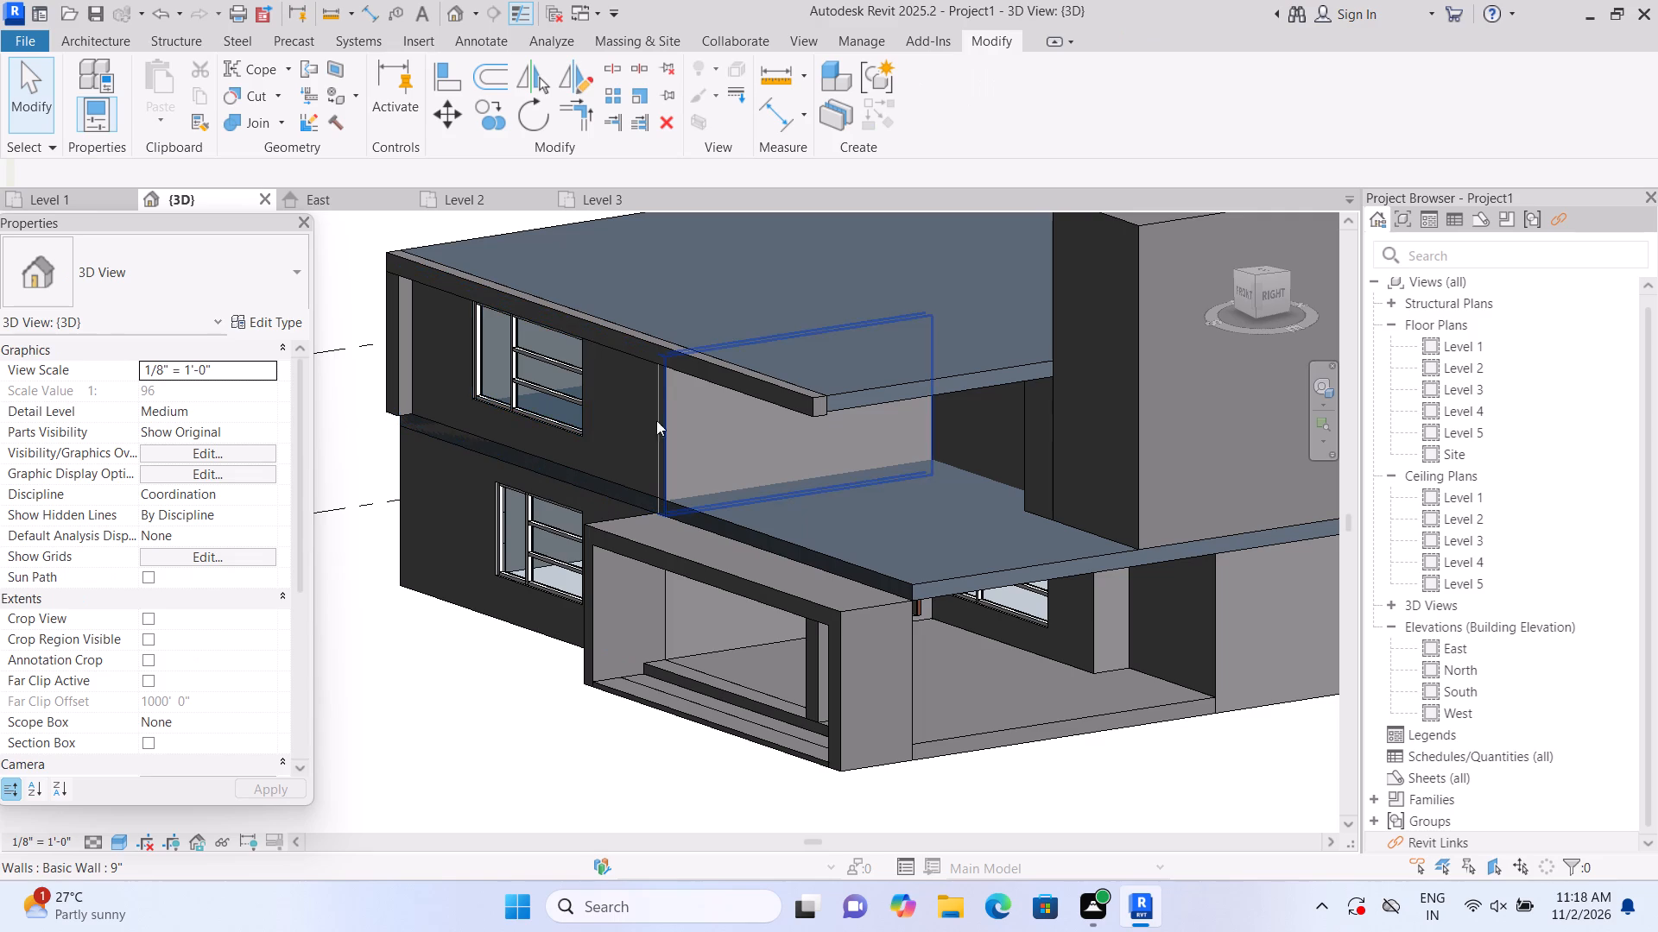
left_click(684, 361)
key("Delete")
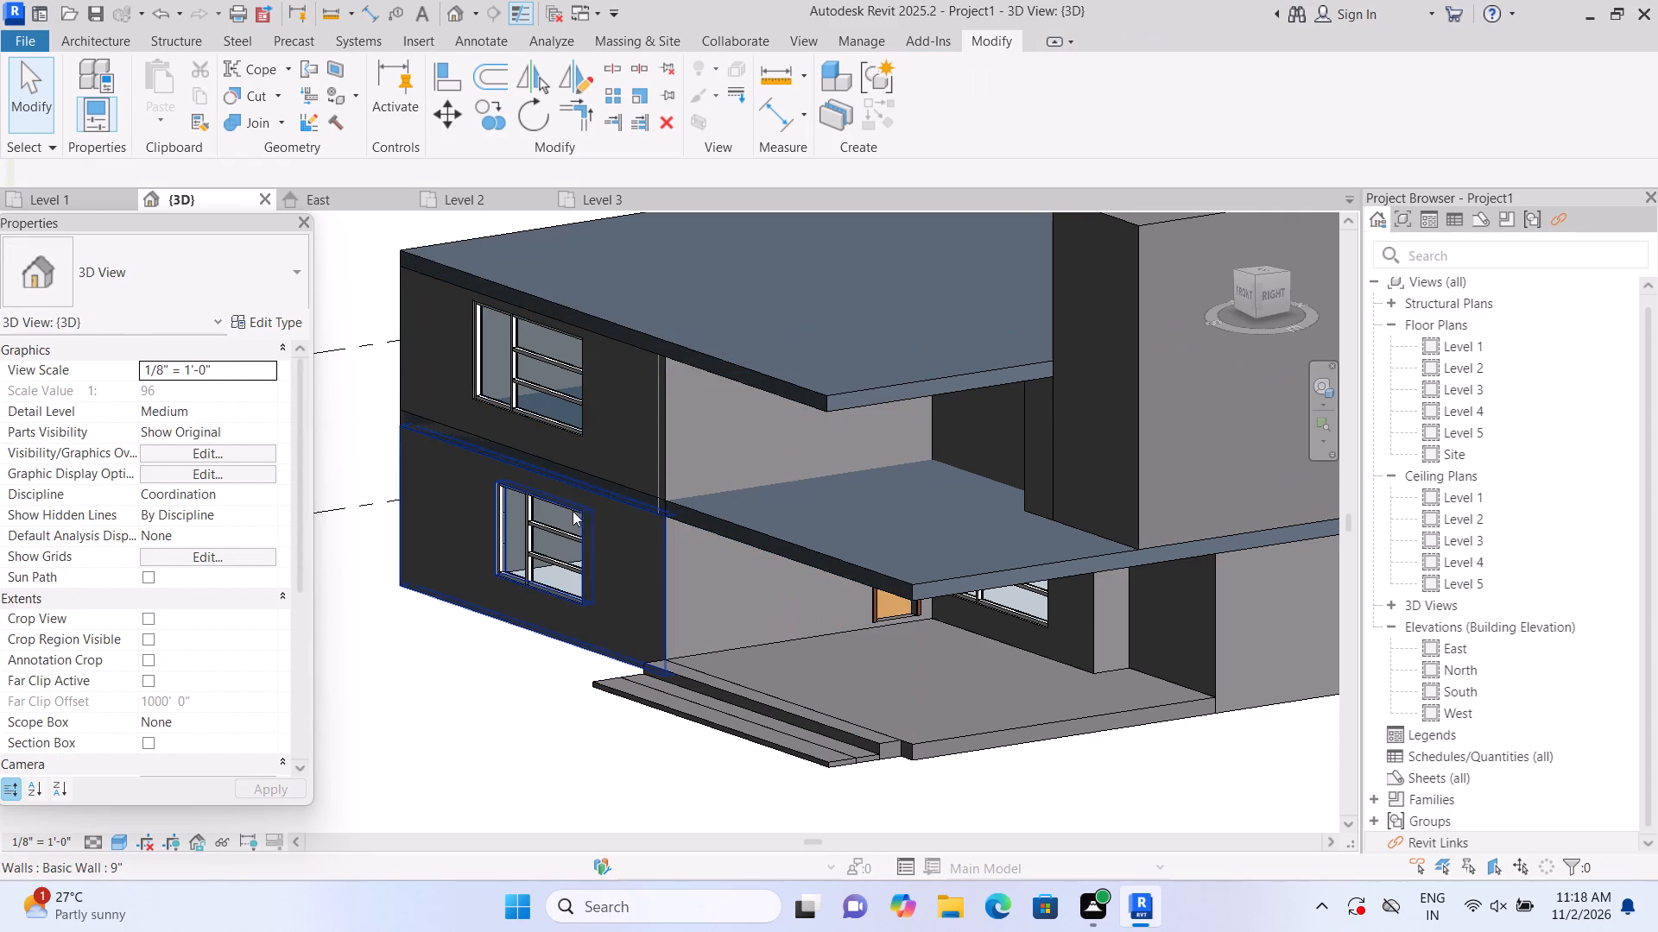
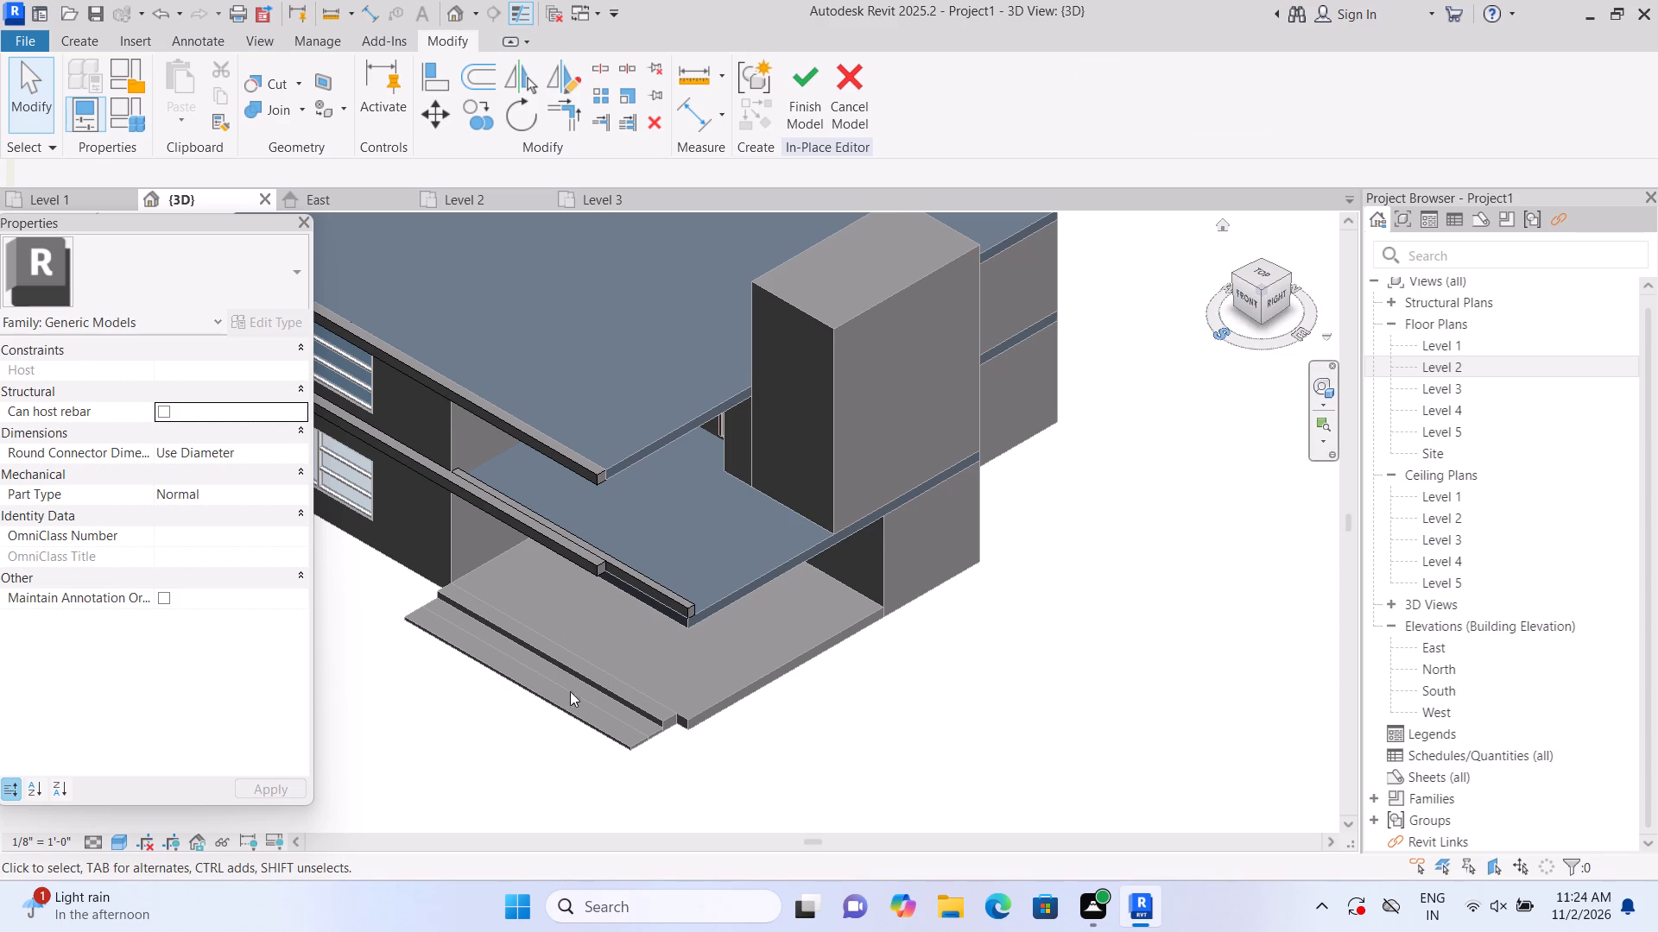
Extrude a 1' x 1' square by 1' from the end face of the front frame's lower band.
scroll(542, 633, "up", 5)
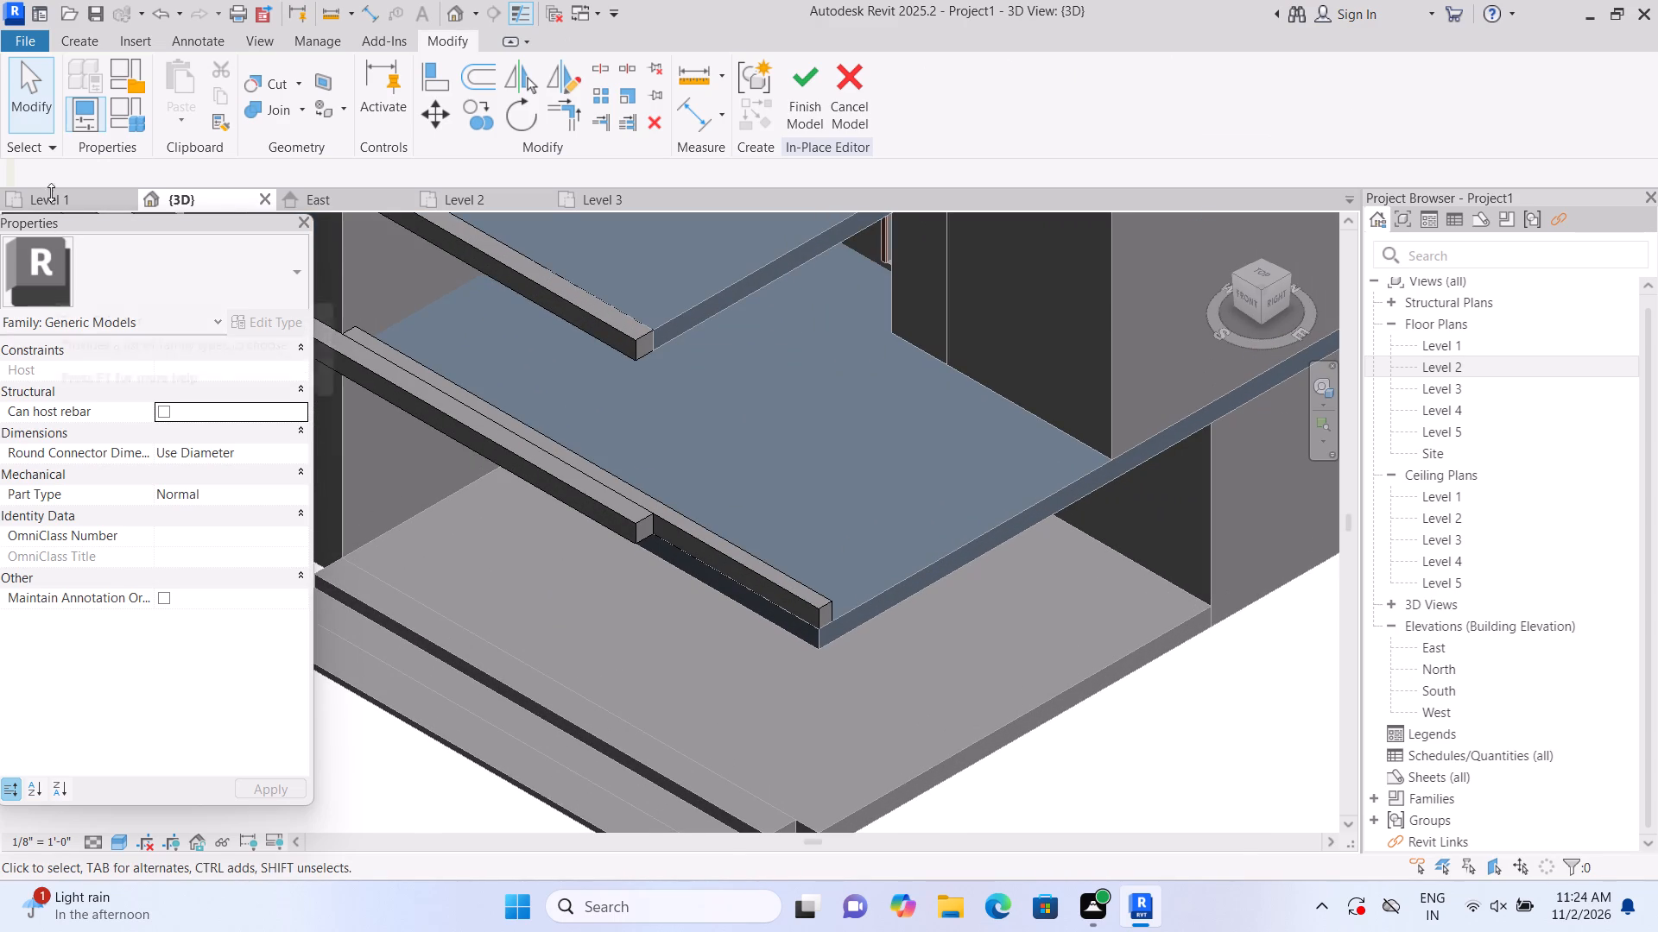
left_click(106, 41)
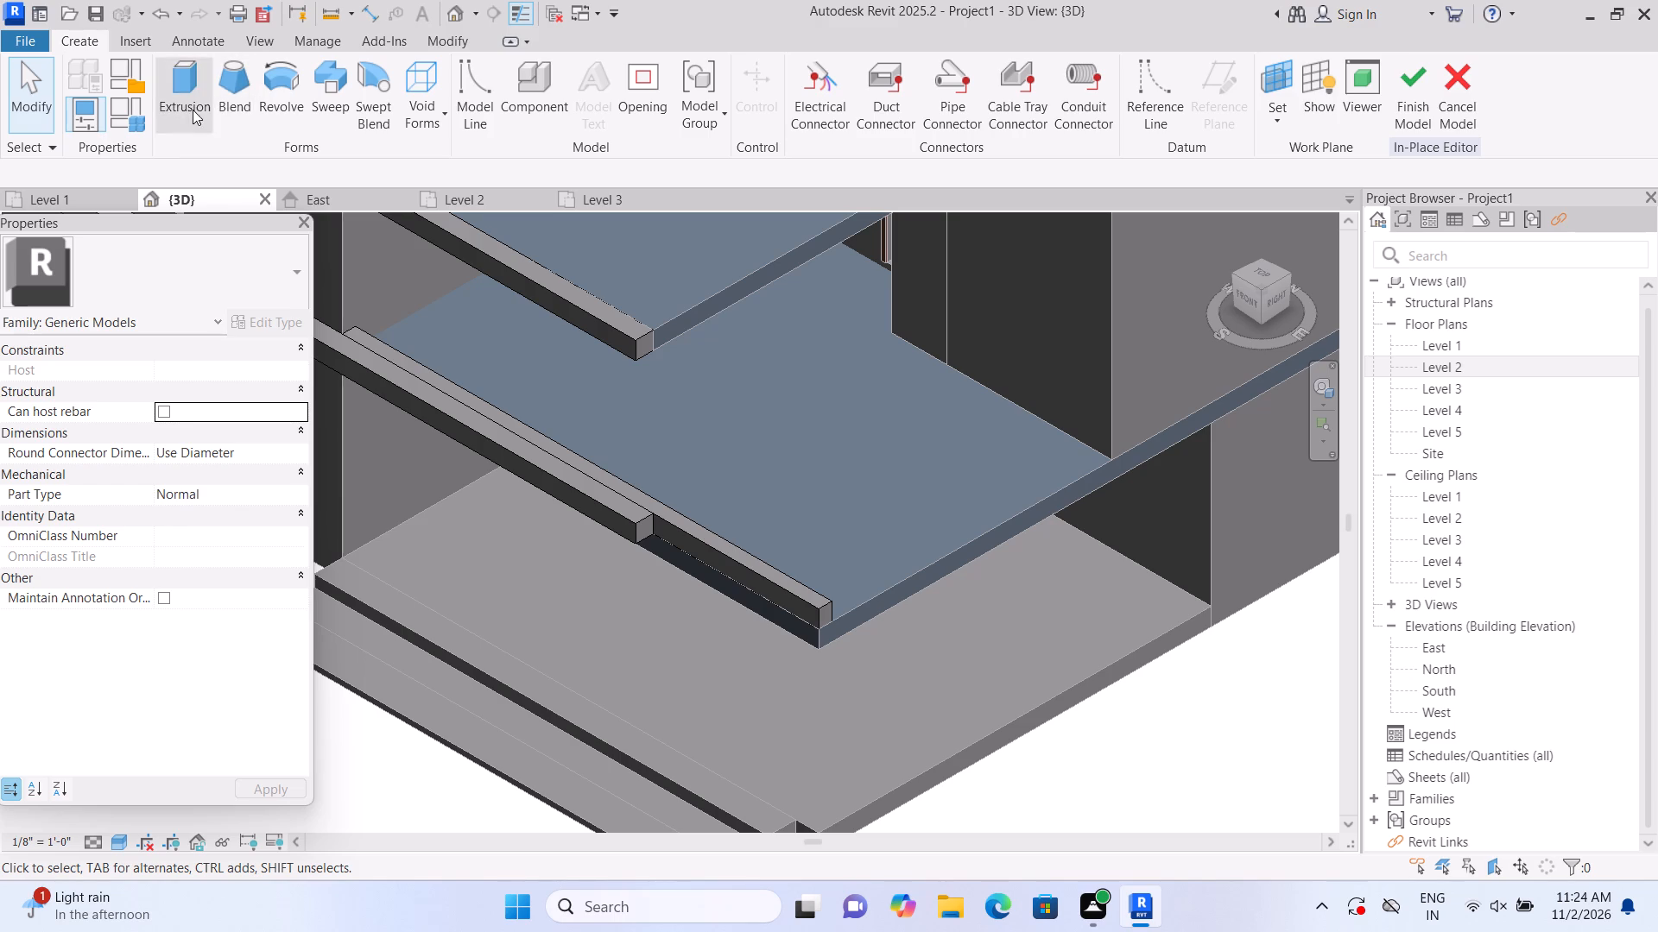
left_click(193, 110)
left_click(1126, 118)
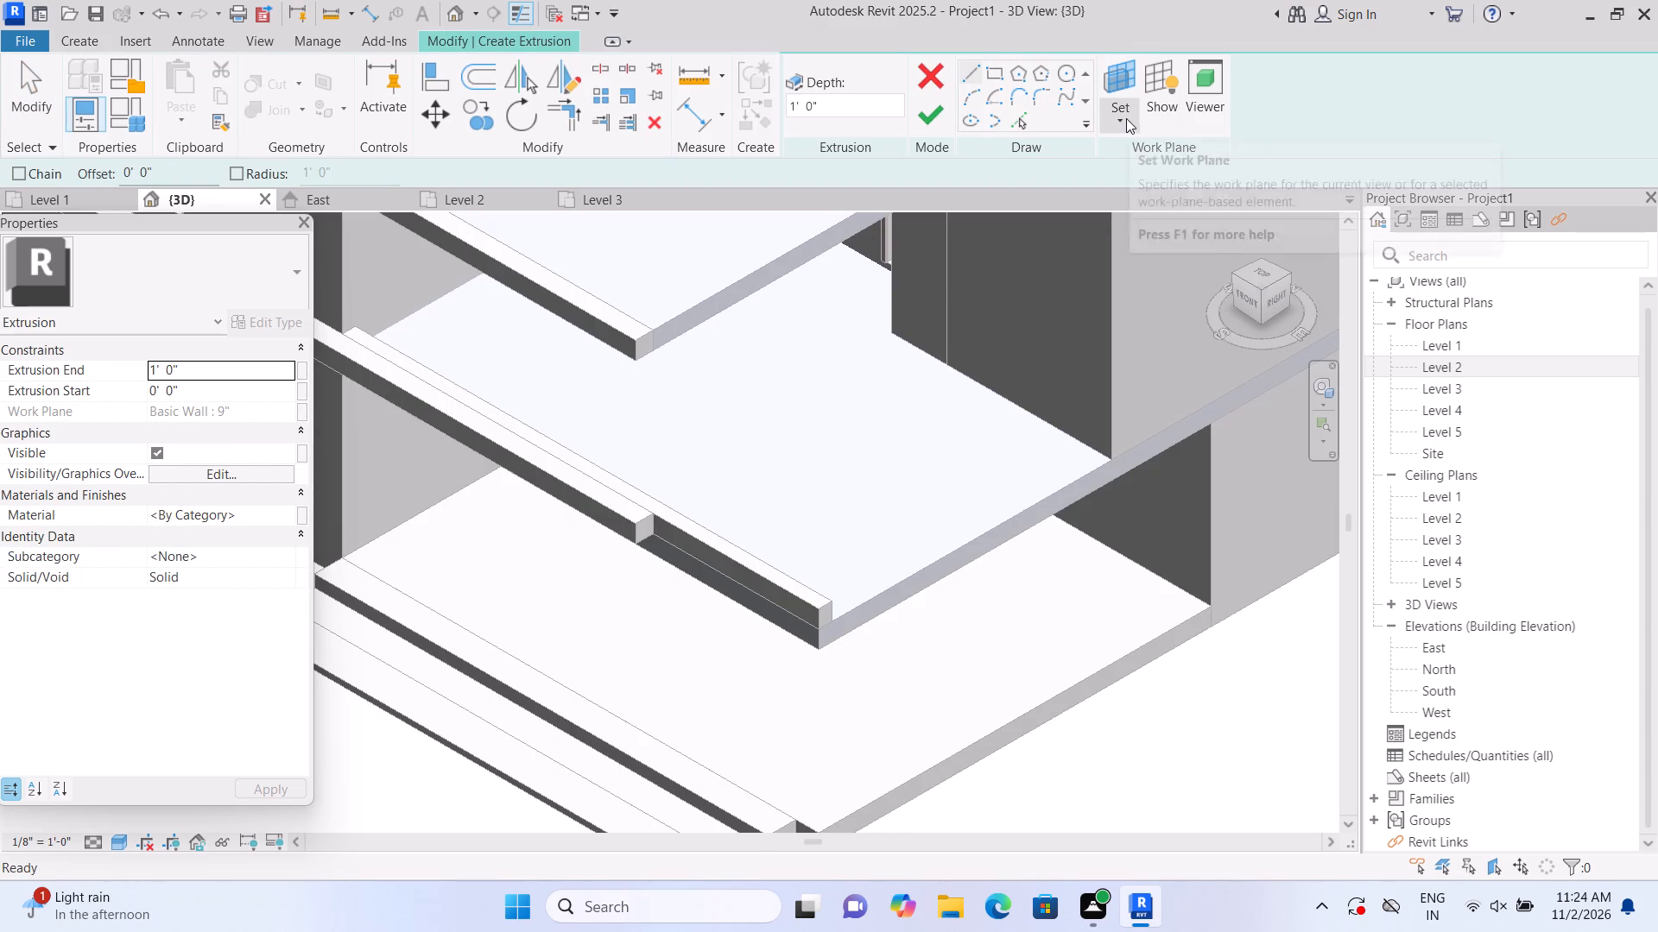
left_click(1127, 182)
scroll(699, 574, "up", 1)
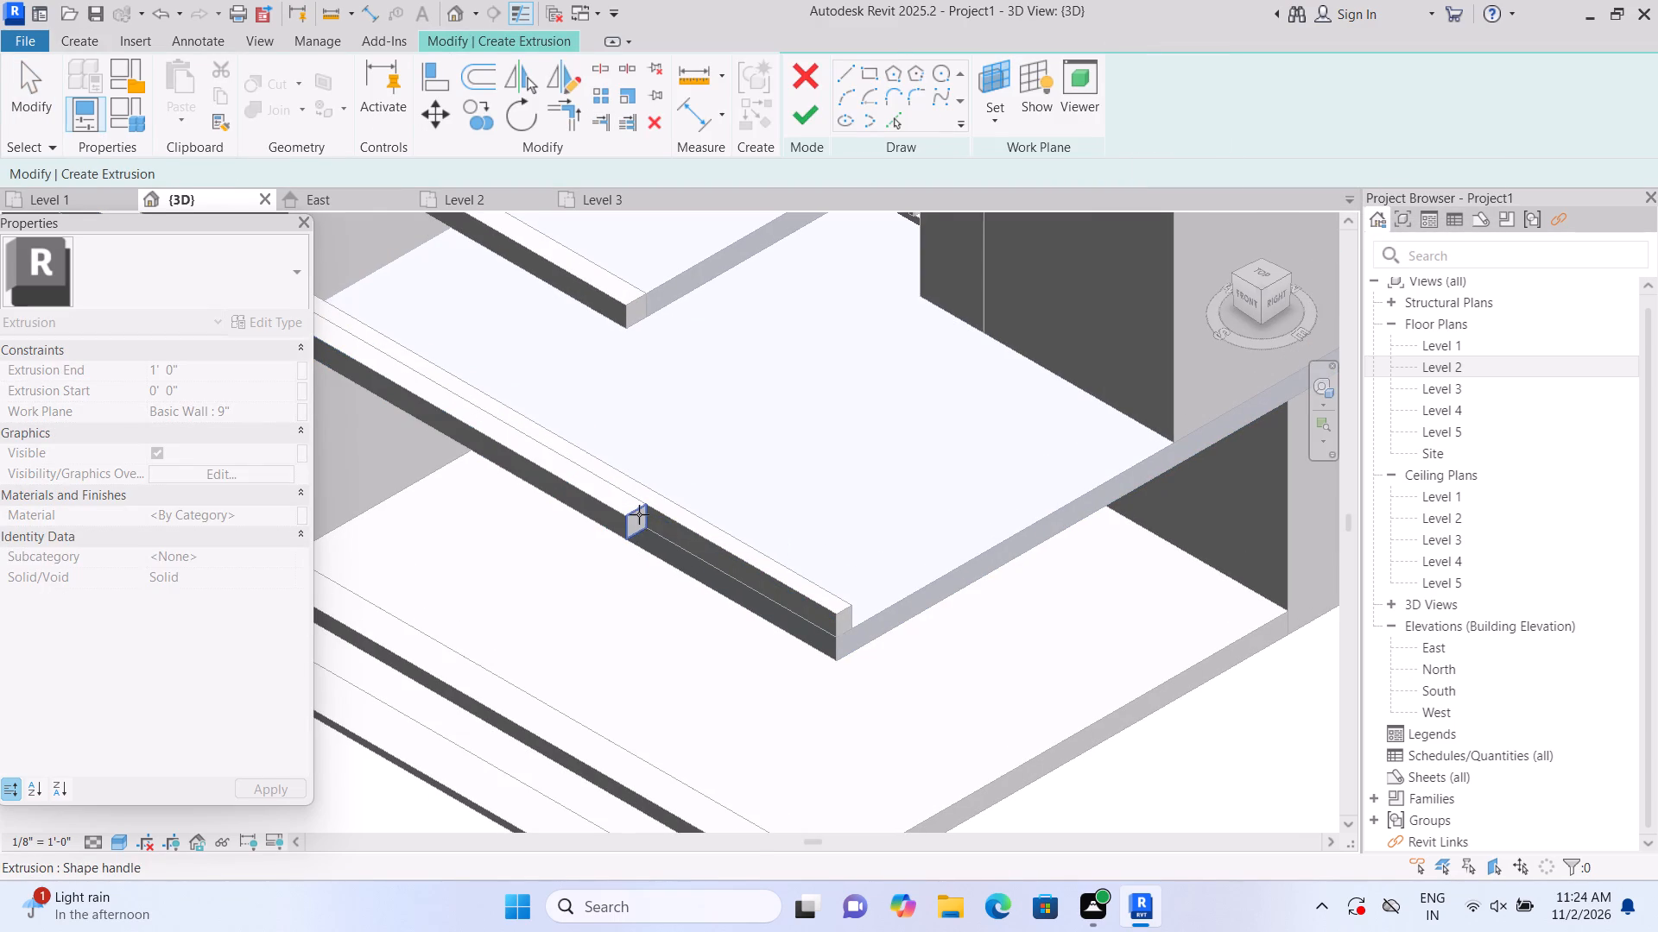
left_click(639, 514)
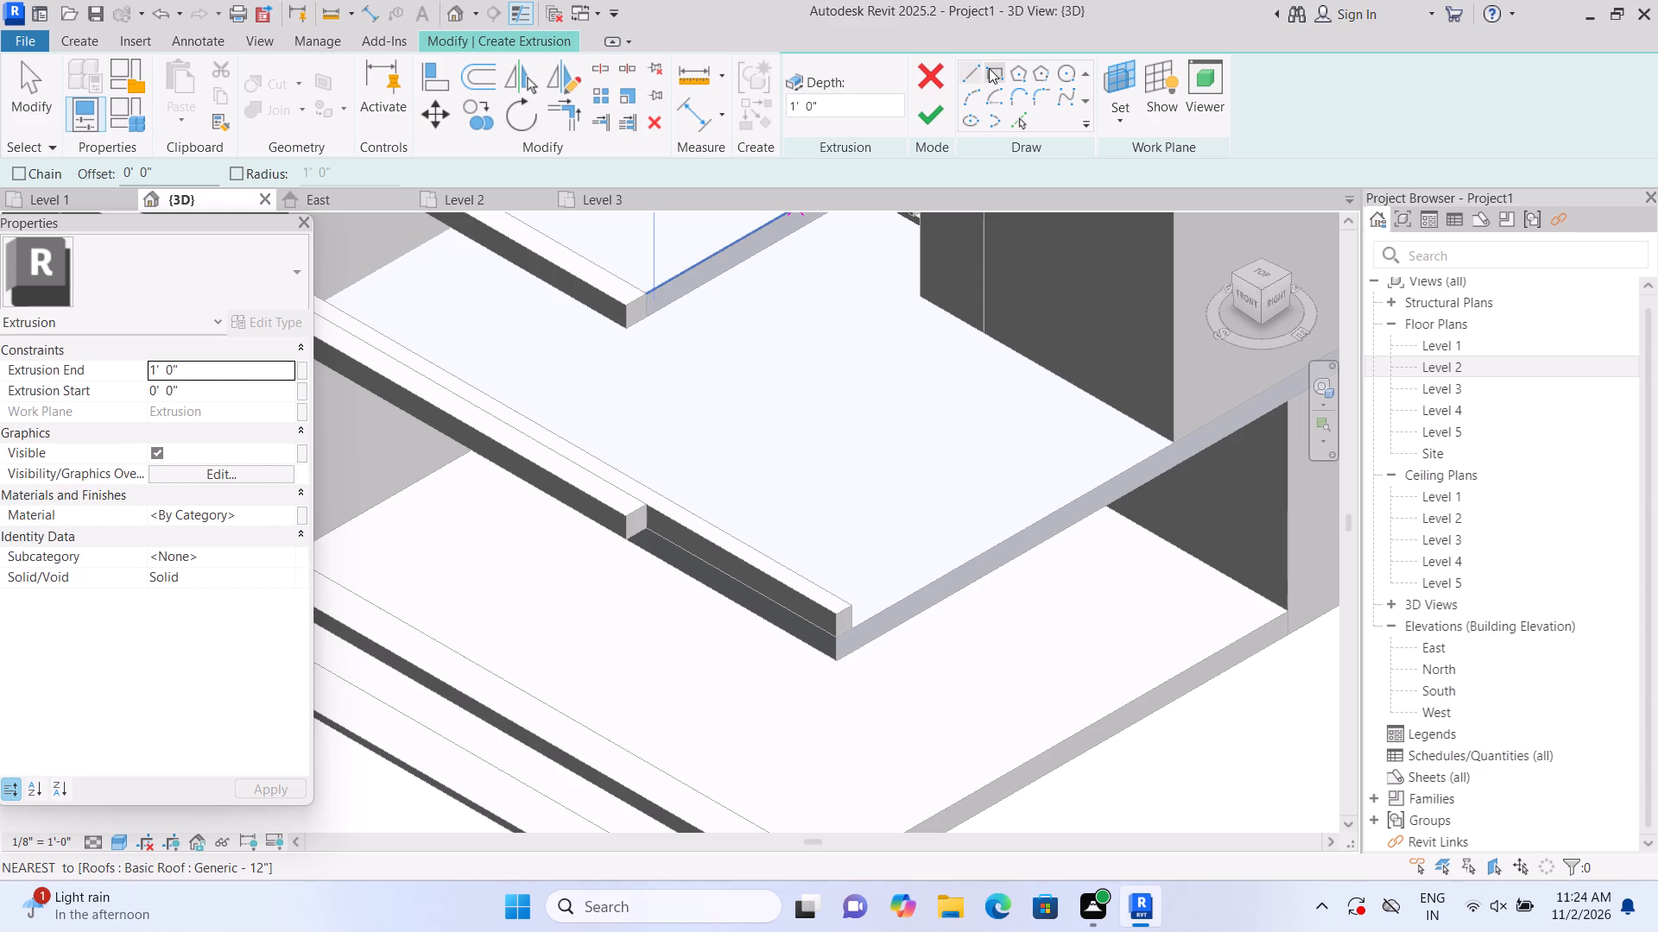
left_click(990, 68)
scroll(677, 553, "up", 1)
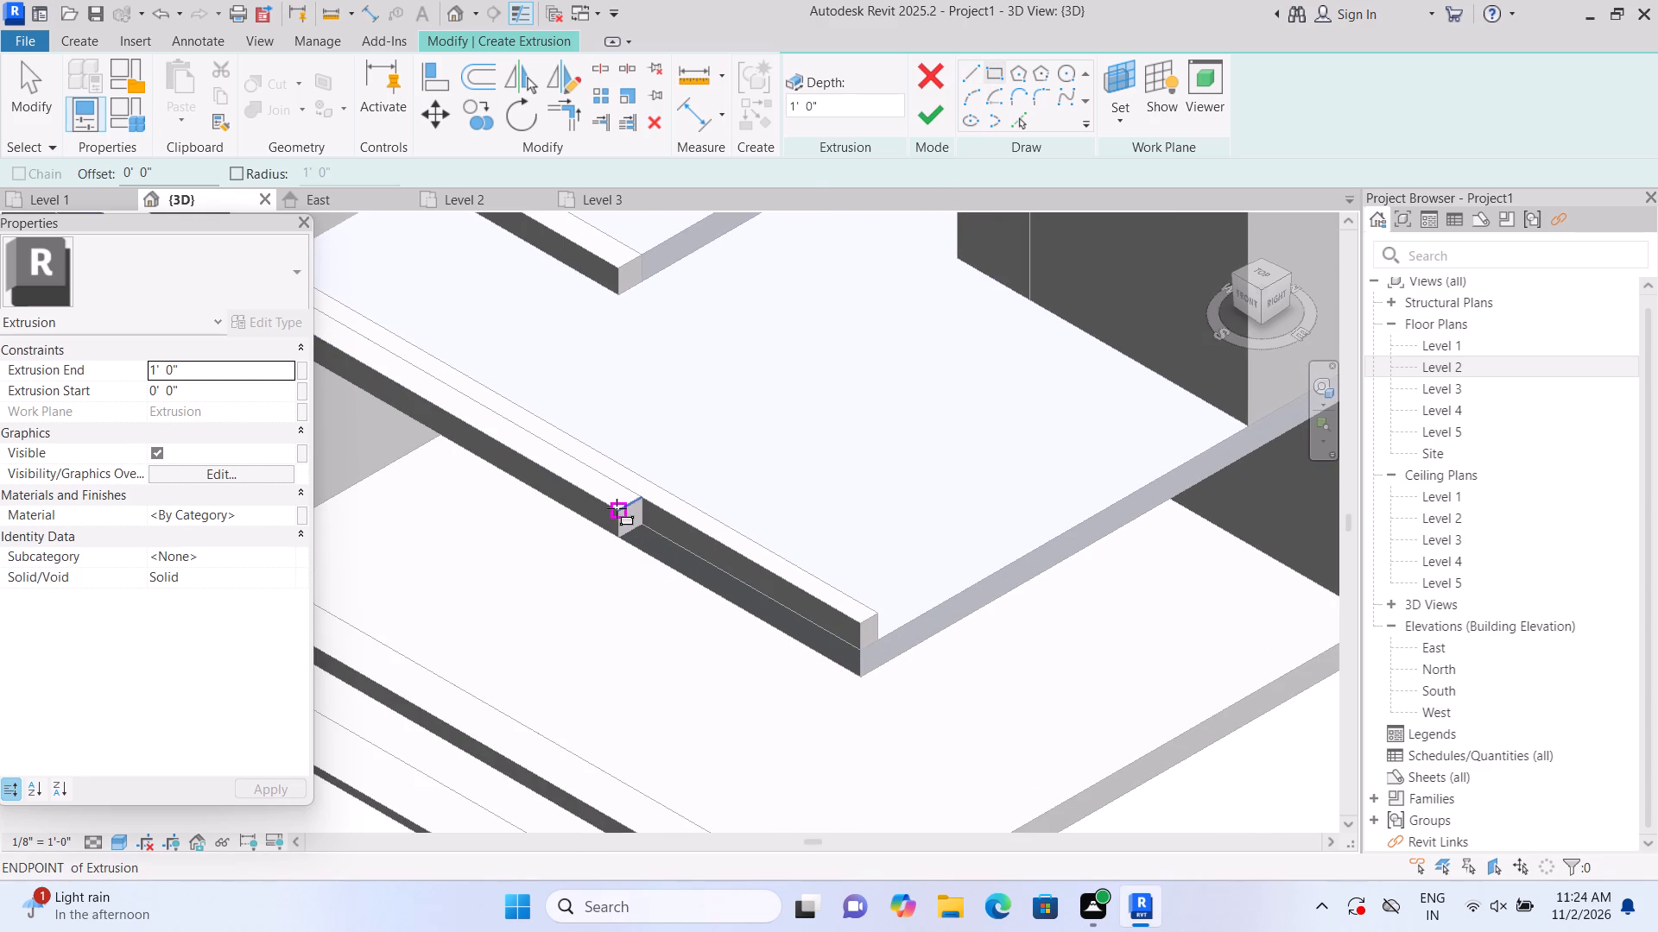
left_click(617, 508)
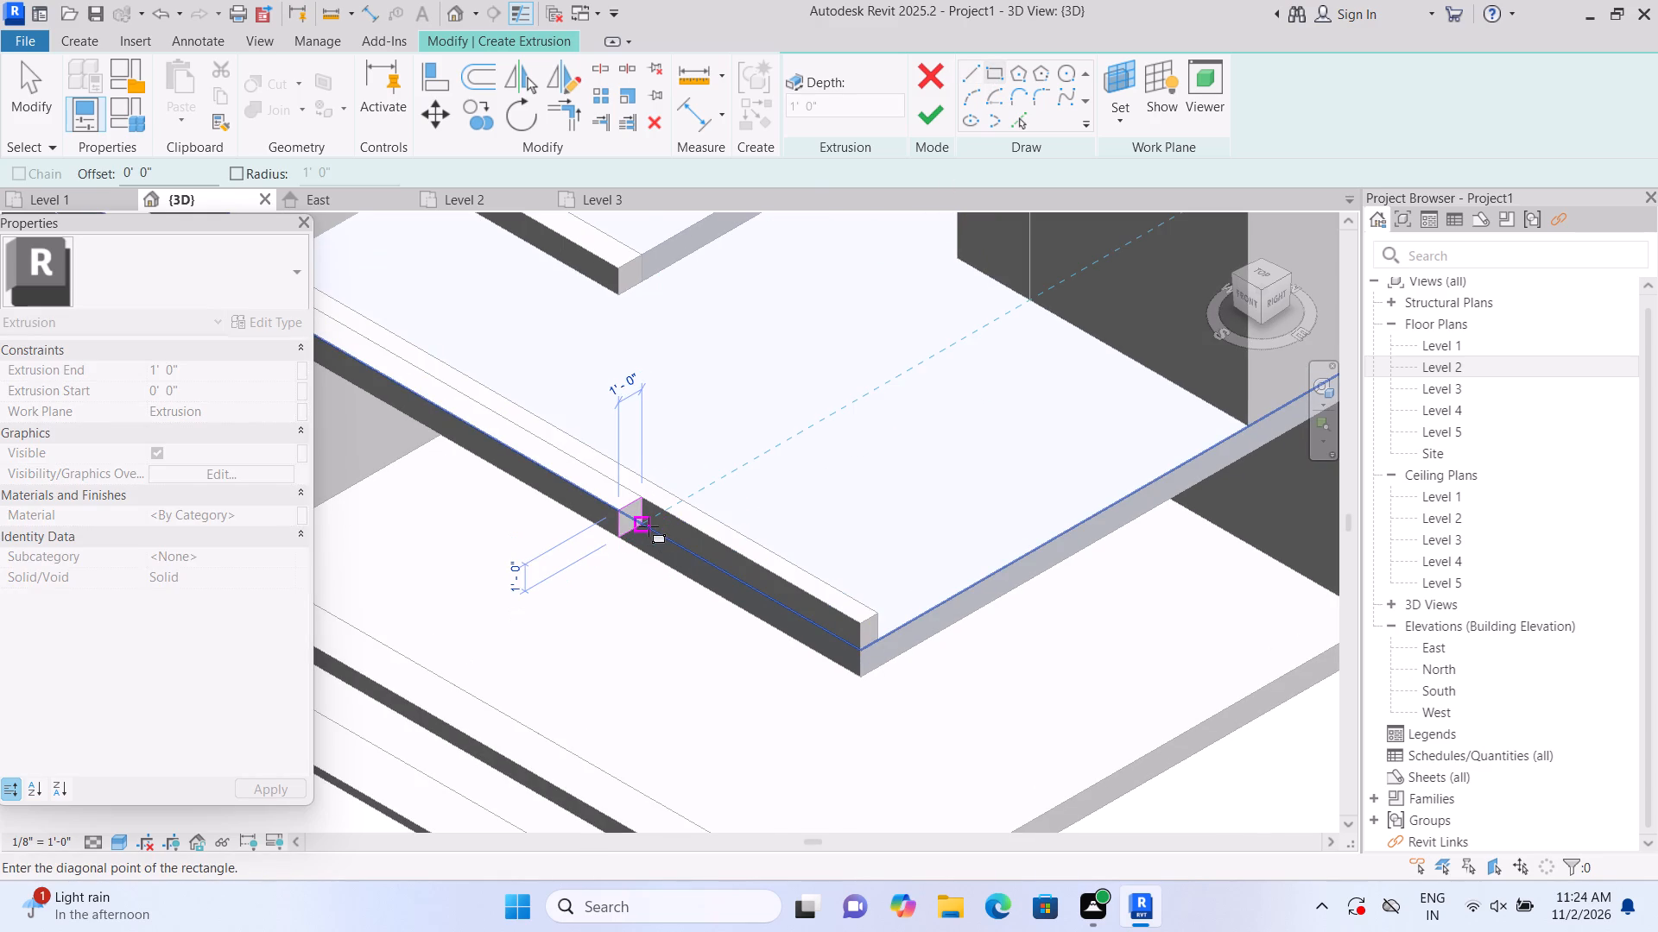
left_click(649, 526)
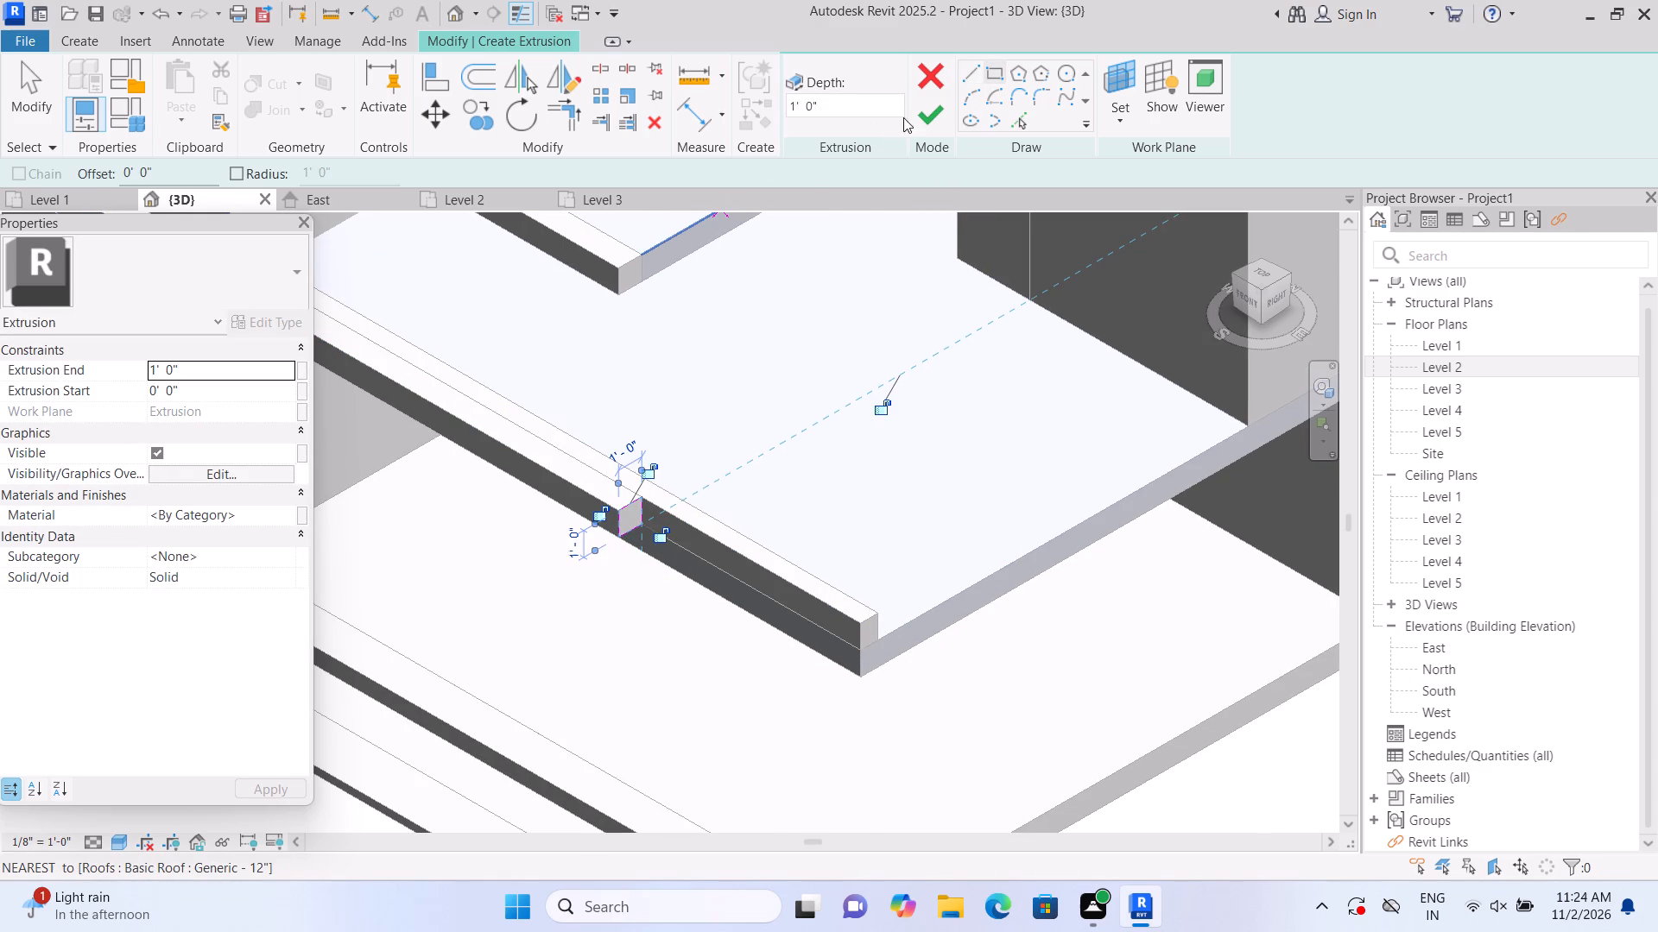
left_click(919, 110)
Stretch the new extrusion upward to the top of the upper band so it forms the frame's corner post.
scroll(887, 399, "down", 3)
scroll(808, 430, "up", 1)
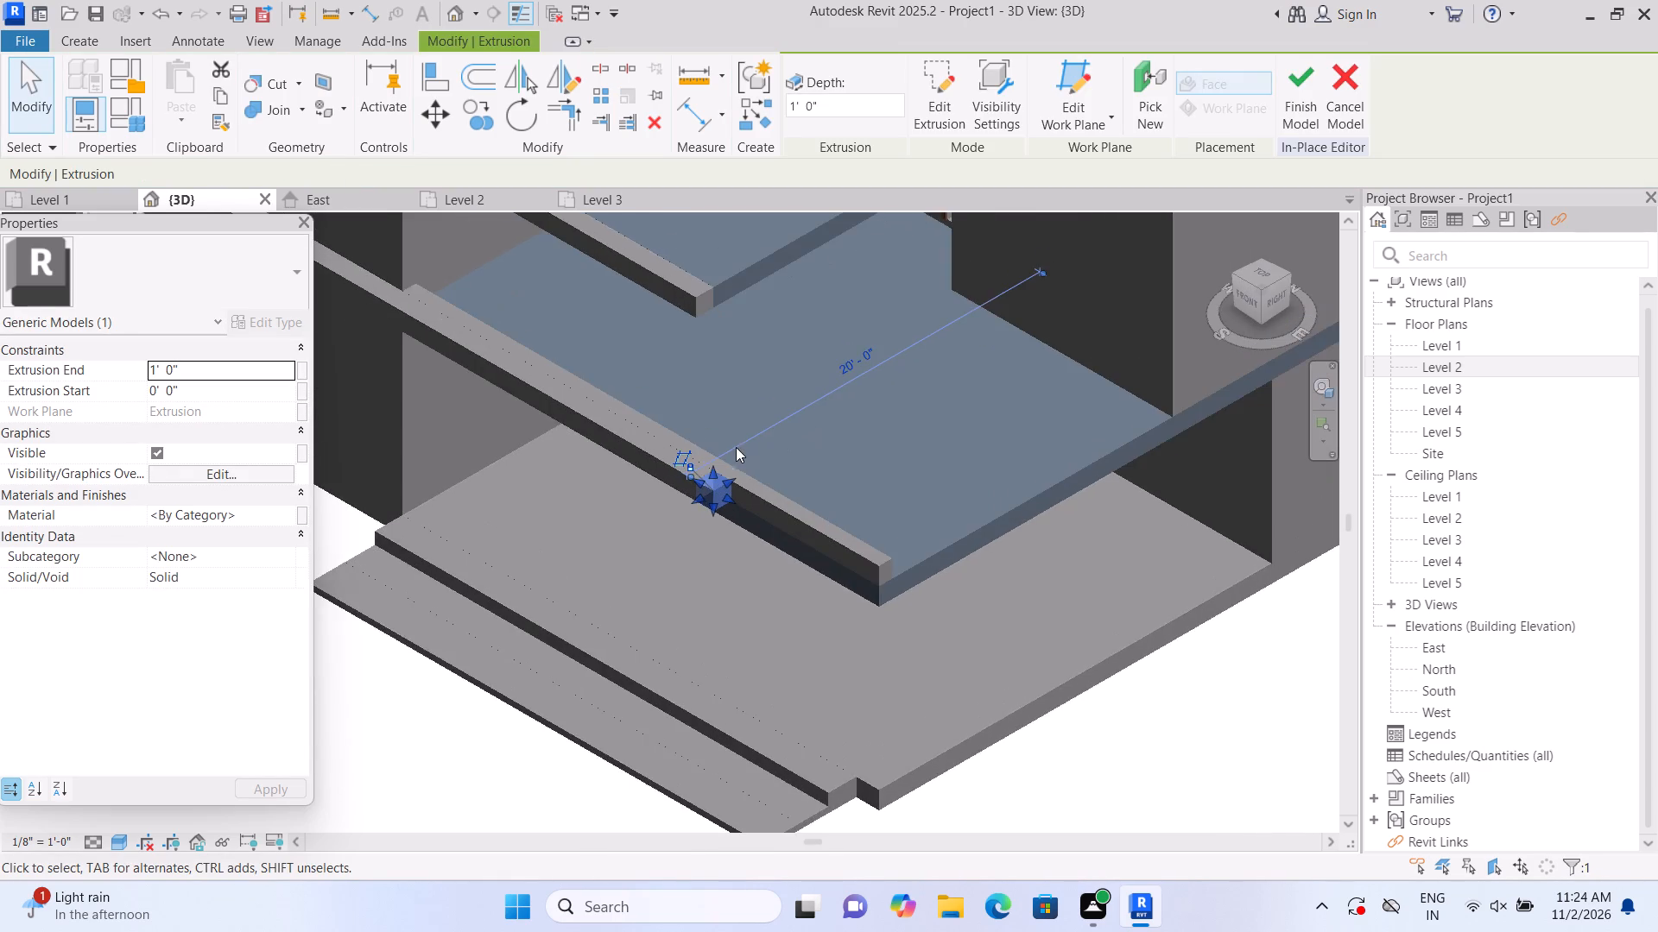
scroll(736, 449, "up", 1)
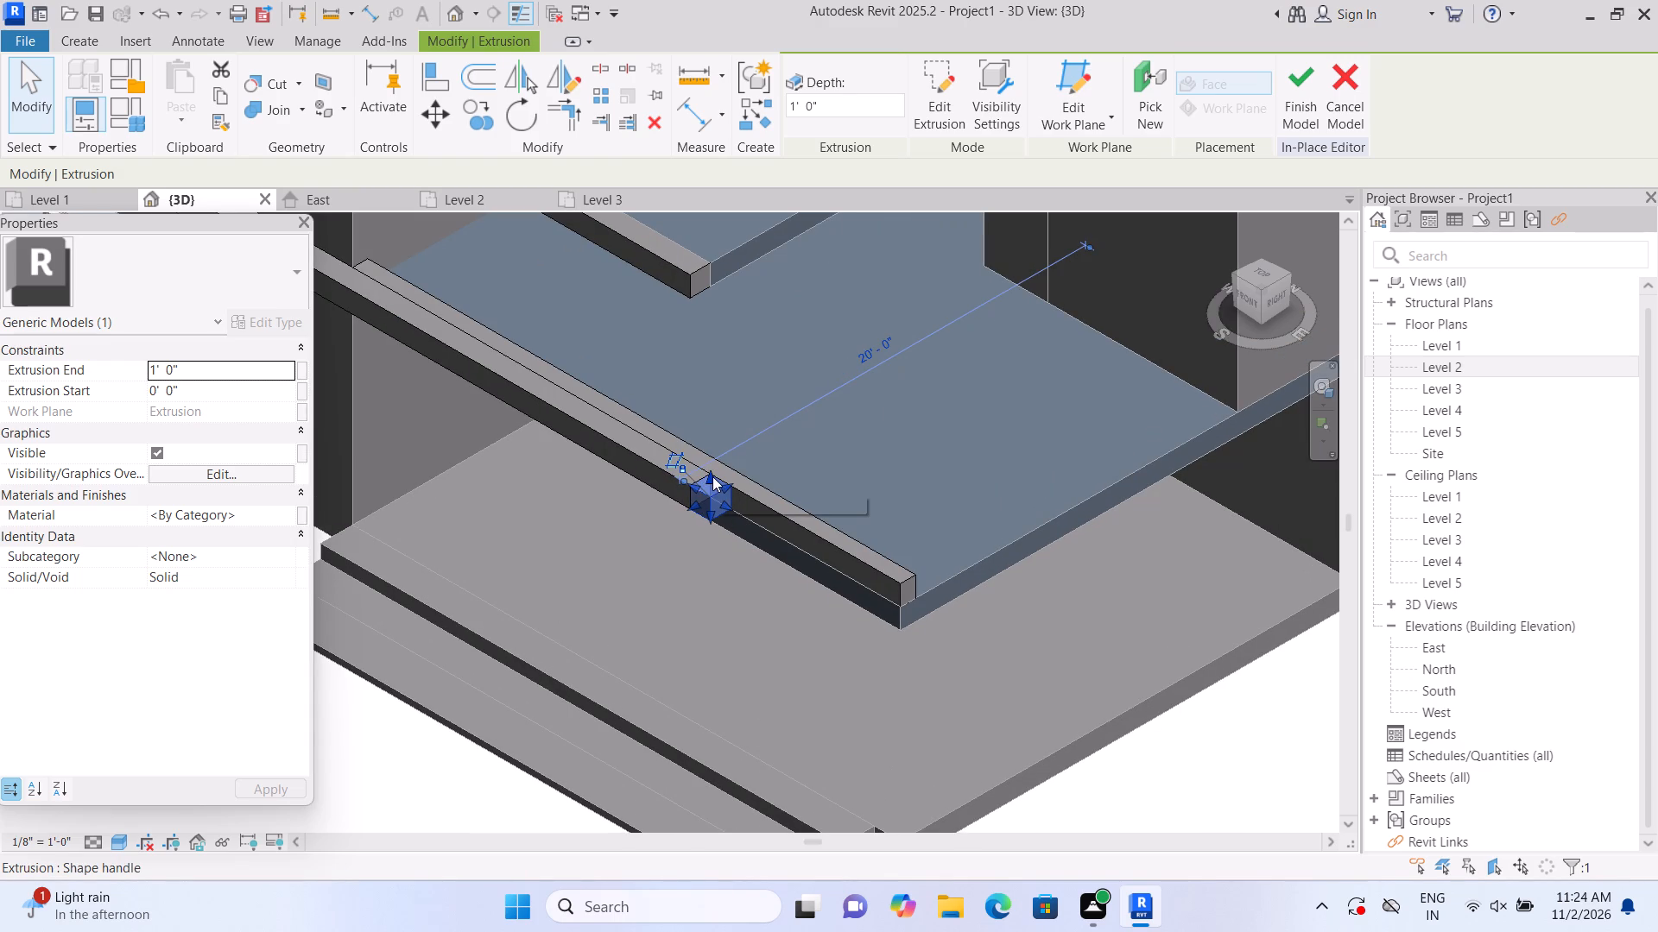
left_click_drag(706, 472, 706, 344)
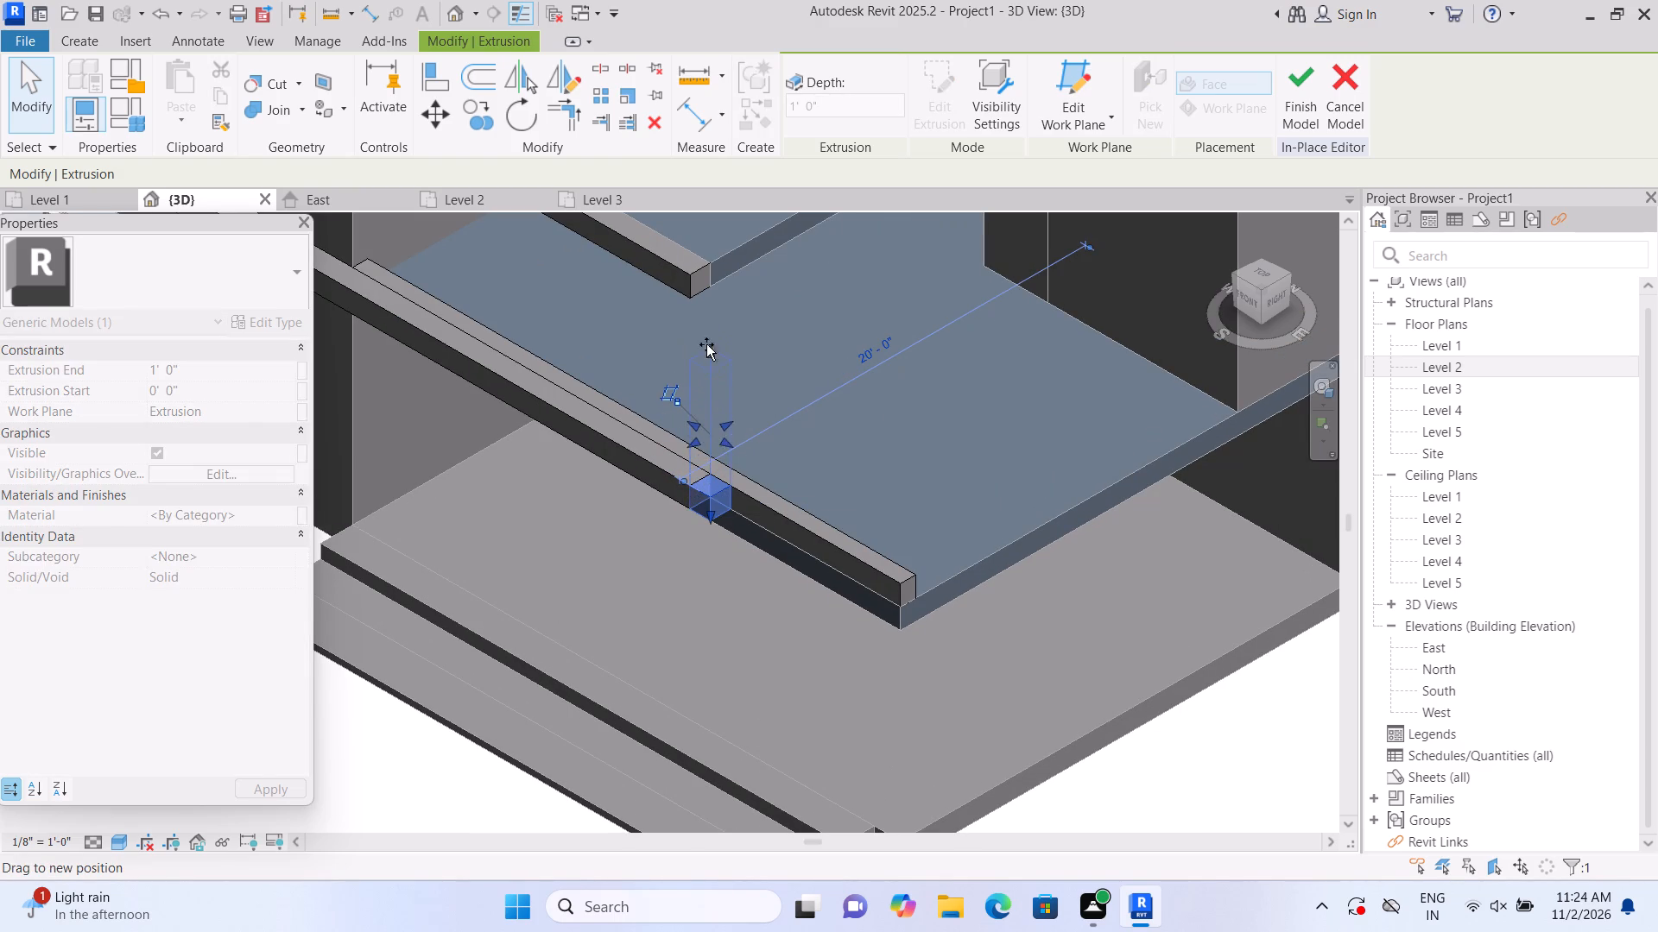
left_click_drag(706, 344, 700, 275)
scroll(717, 400, "down", 3)
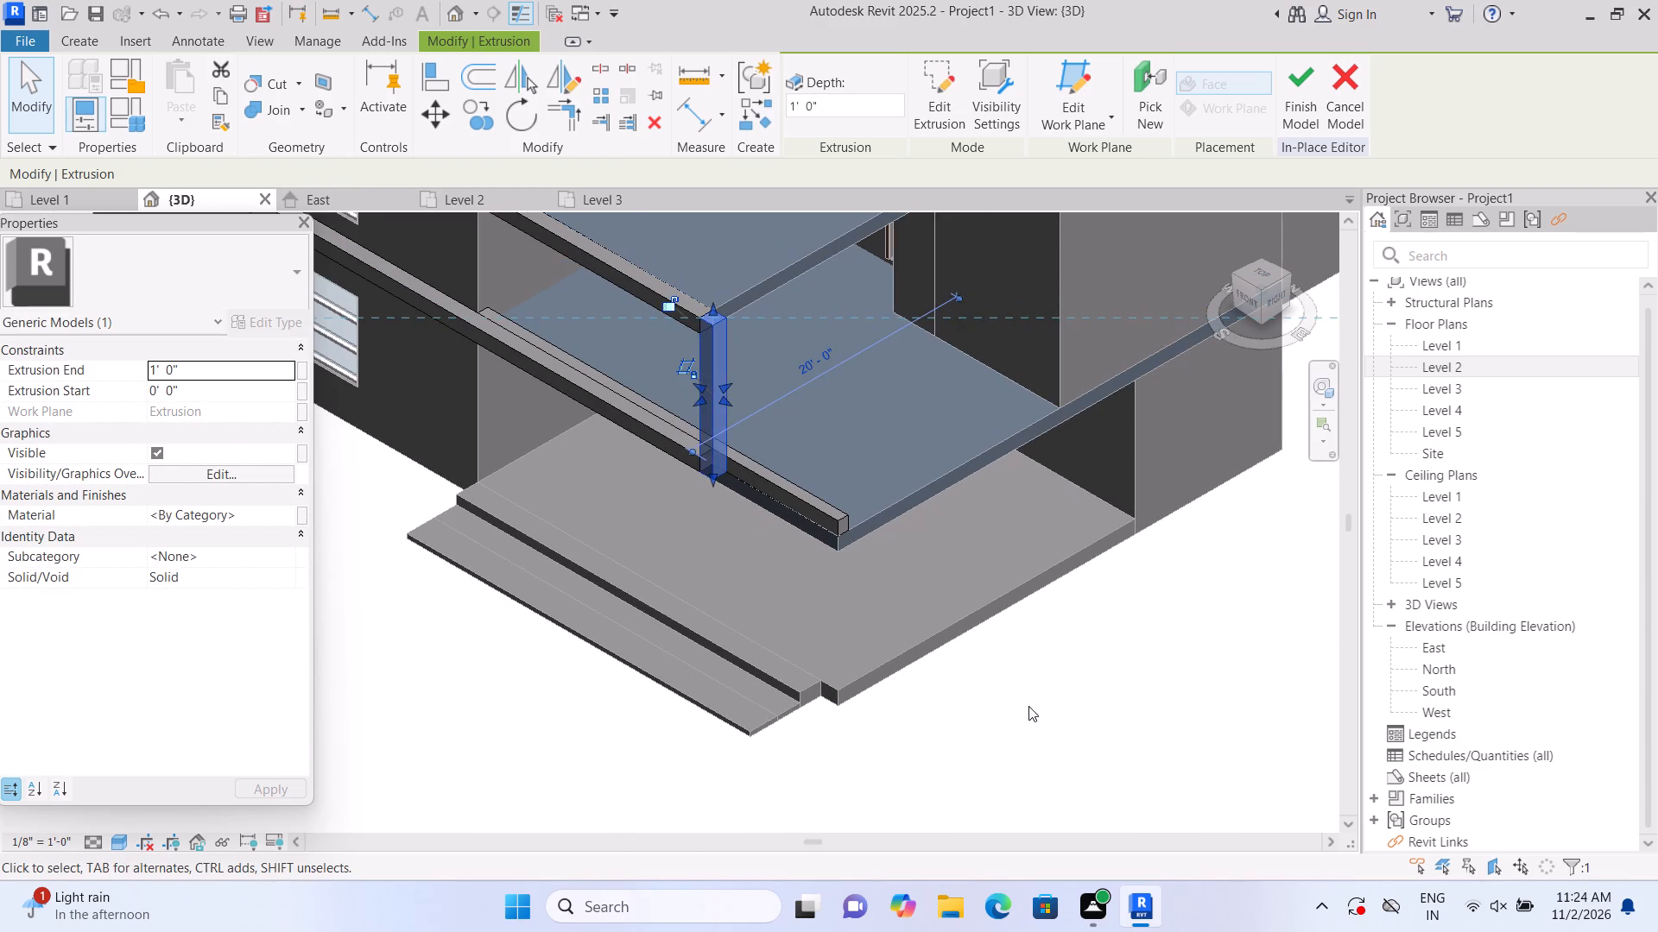
left_click(1028, 706)
Join the upper band, far end post, lower band and new corner post with Join Geometry into one continuous frame.
scroll(1036, 706, "down", 2)
scroll(788, 536, "up", 4)
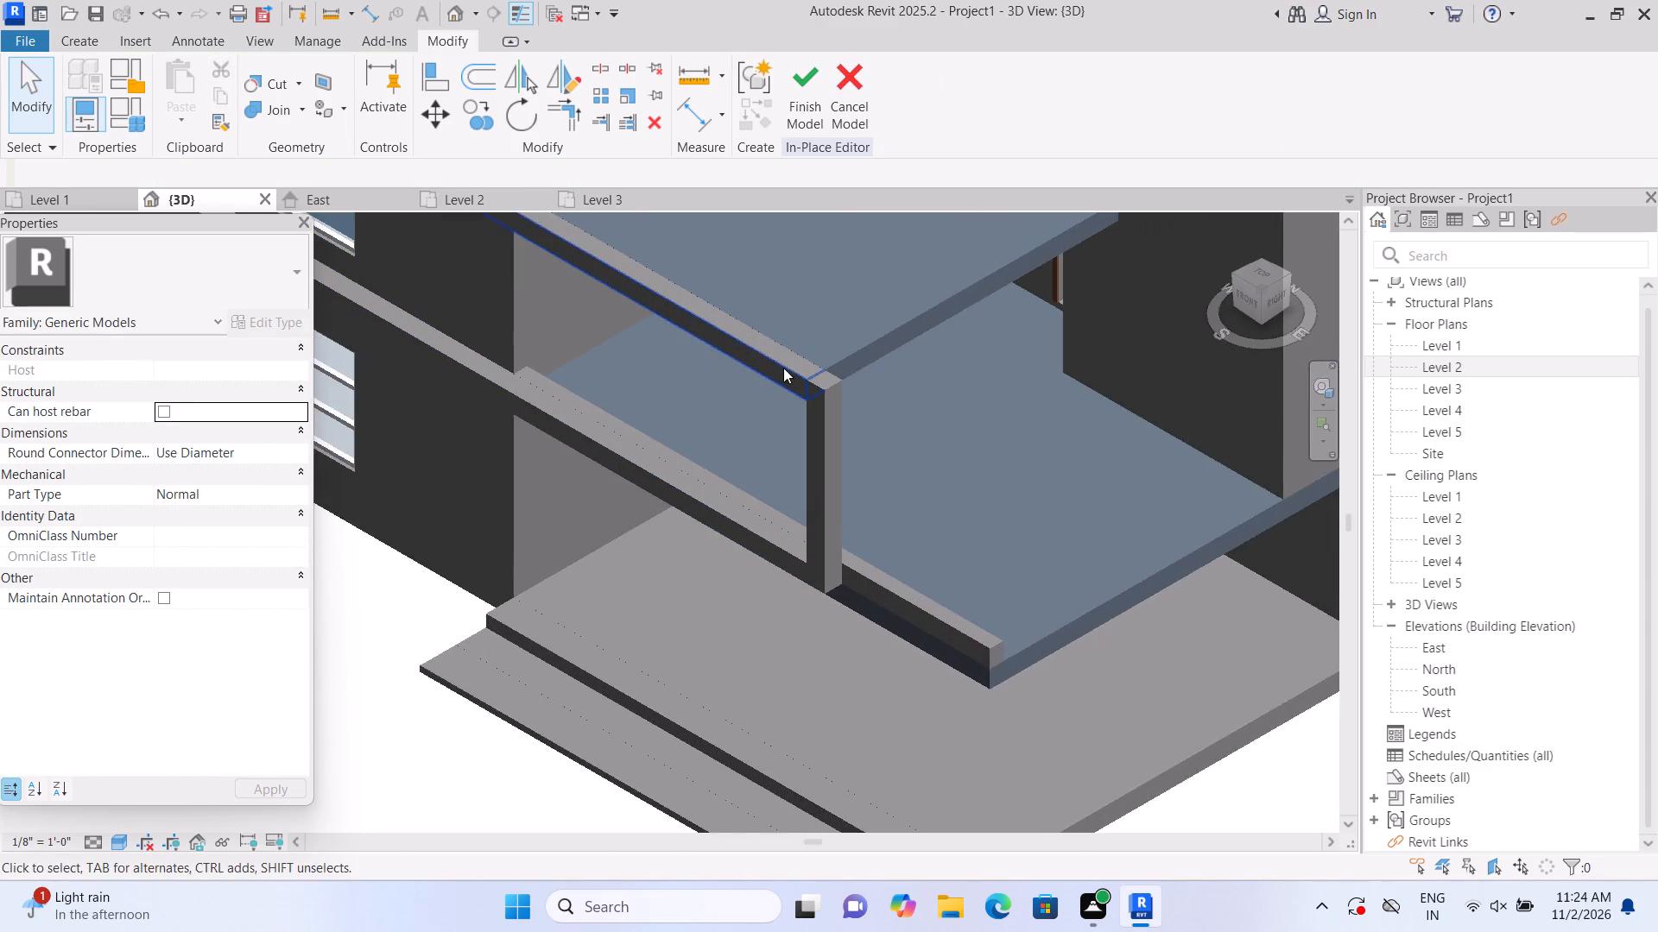
scroll(783, 368, "up", 7)
scroll(786, 453, "down", 5)
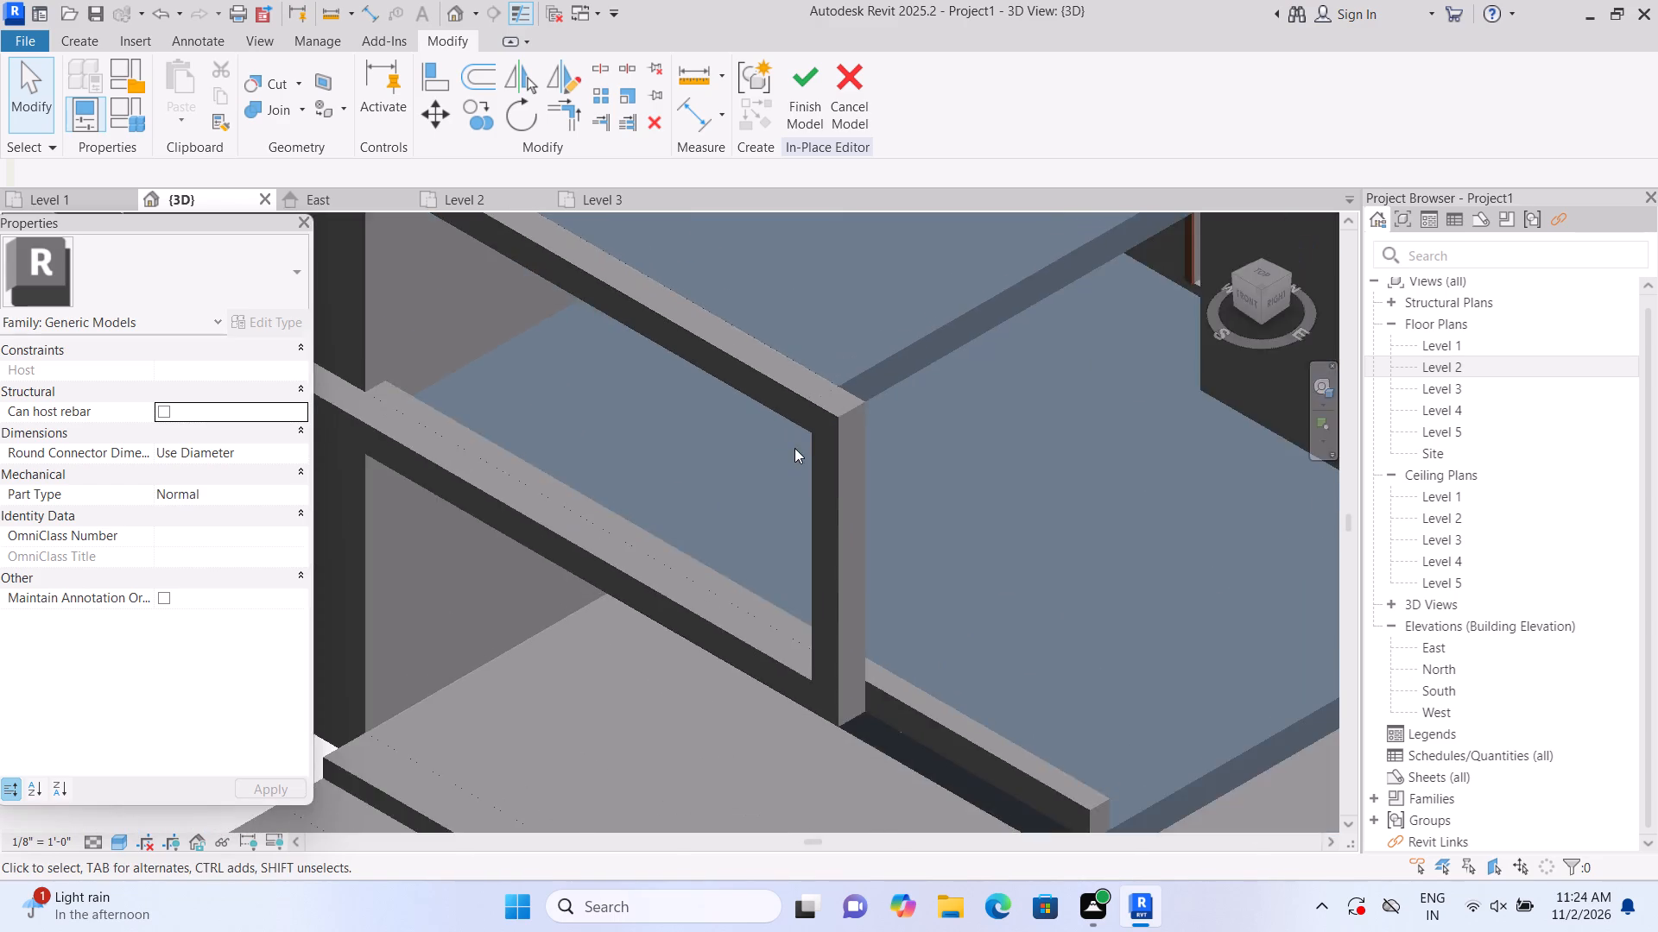
scroll(794, 448, "down", 4)
scroll(857, 504, "down", 1)
scroll(248, 622, "down", 2)
scroll(375, 623, "down", 1)
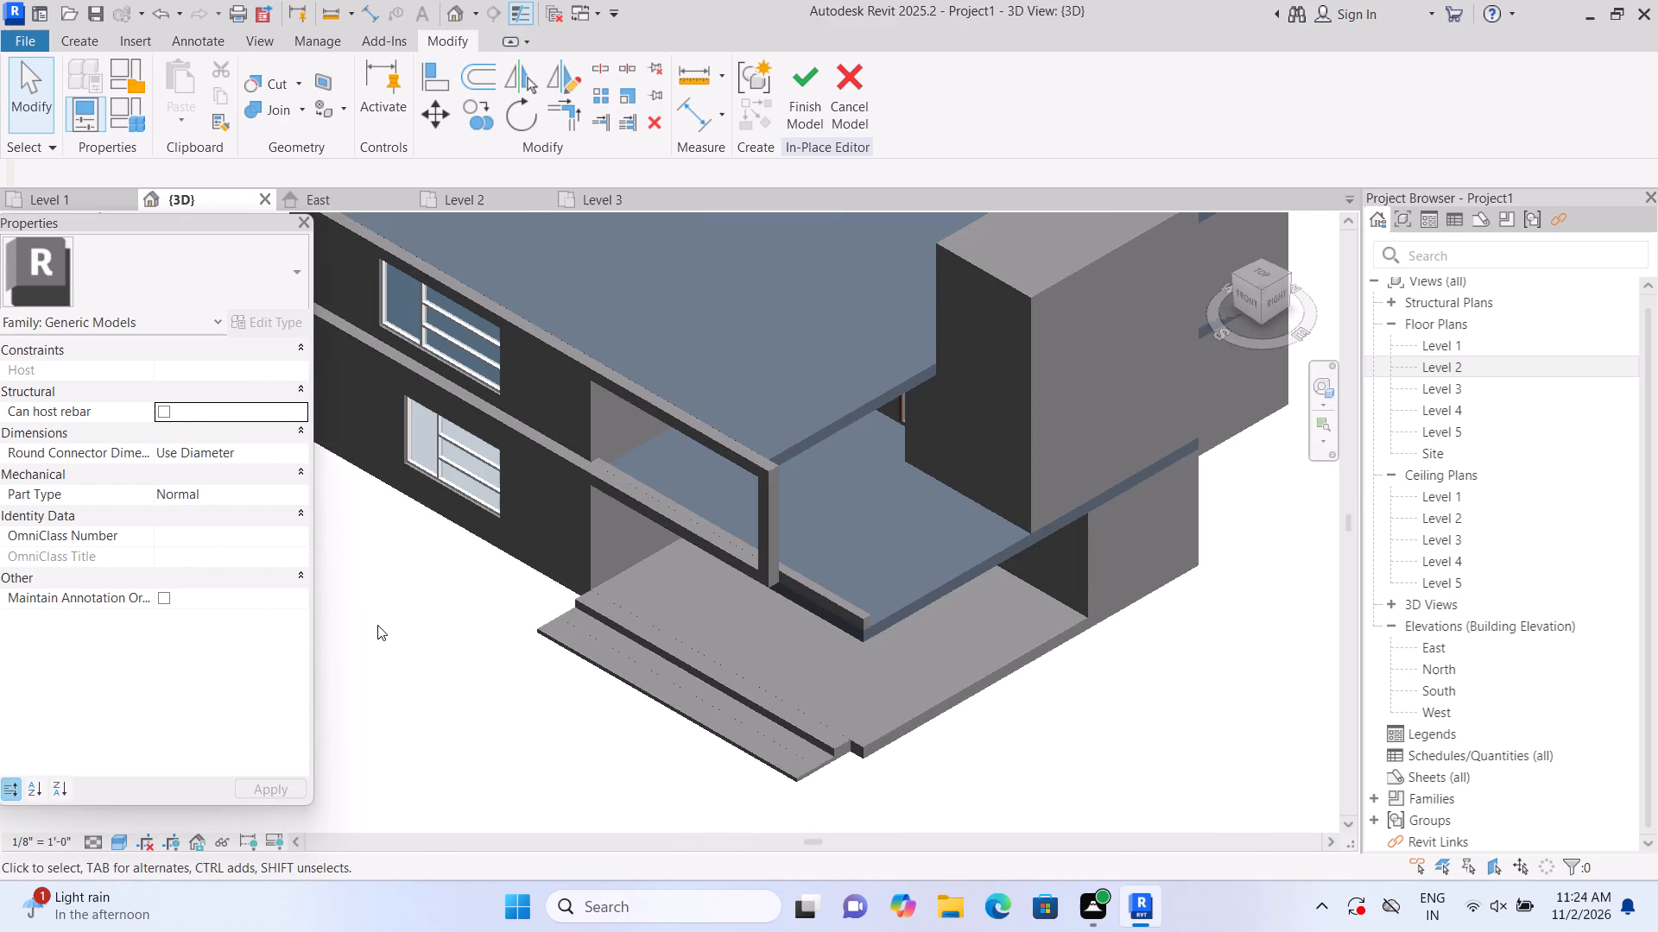
middle_click_drag(392, 627, 520, 601)
middle_click_drag(519, 588, 501, 656)
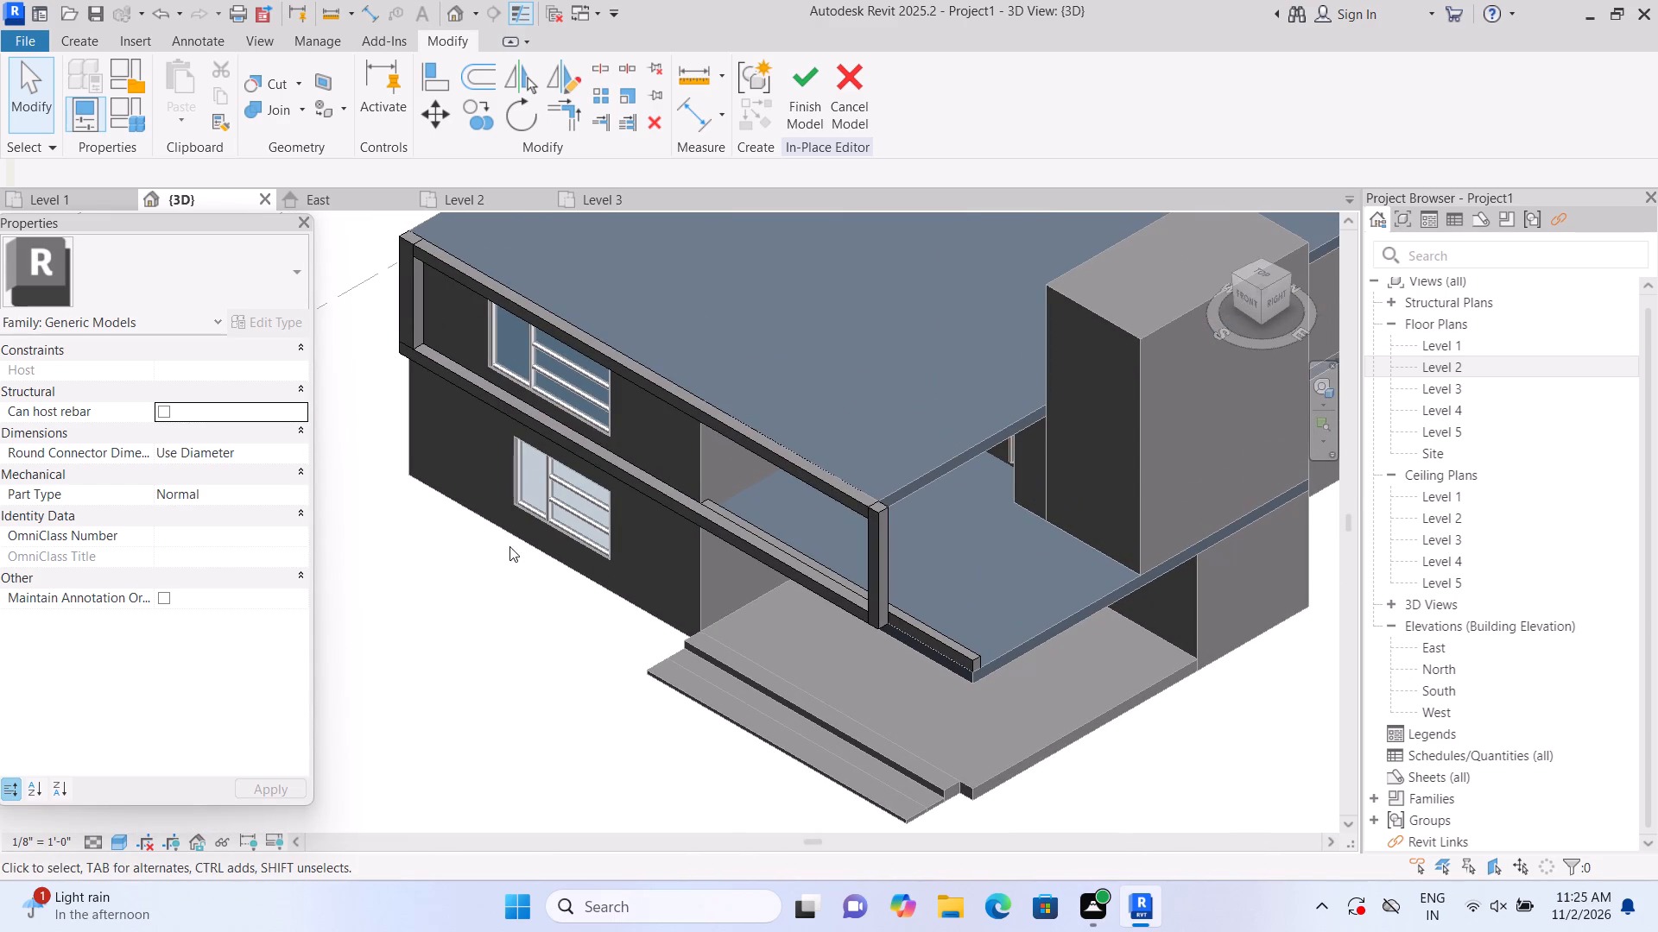
middle_click_drag(482, 609, 483, 657)
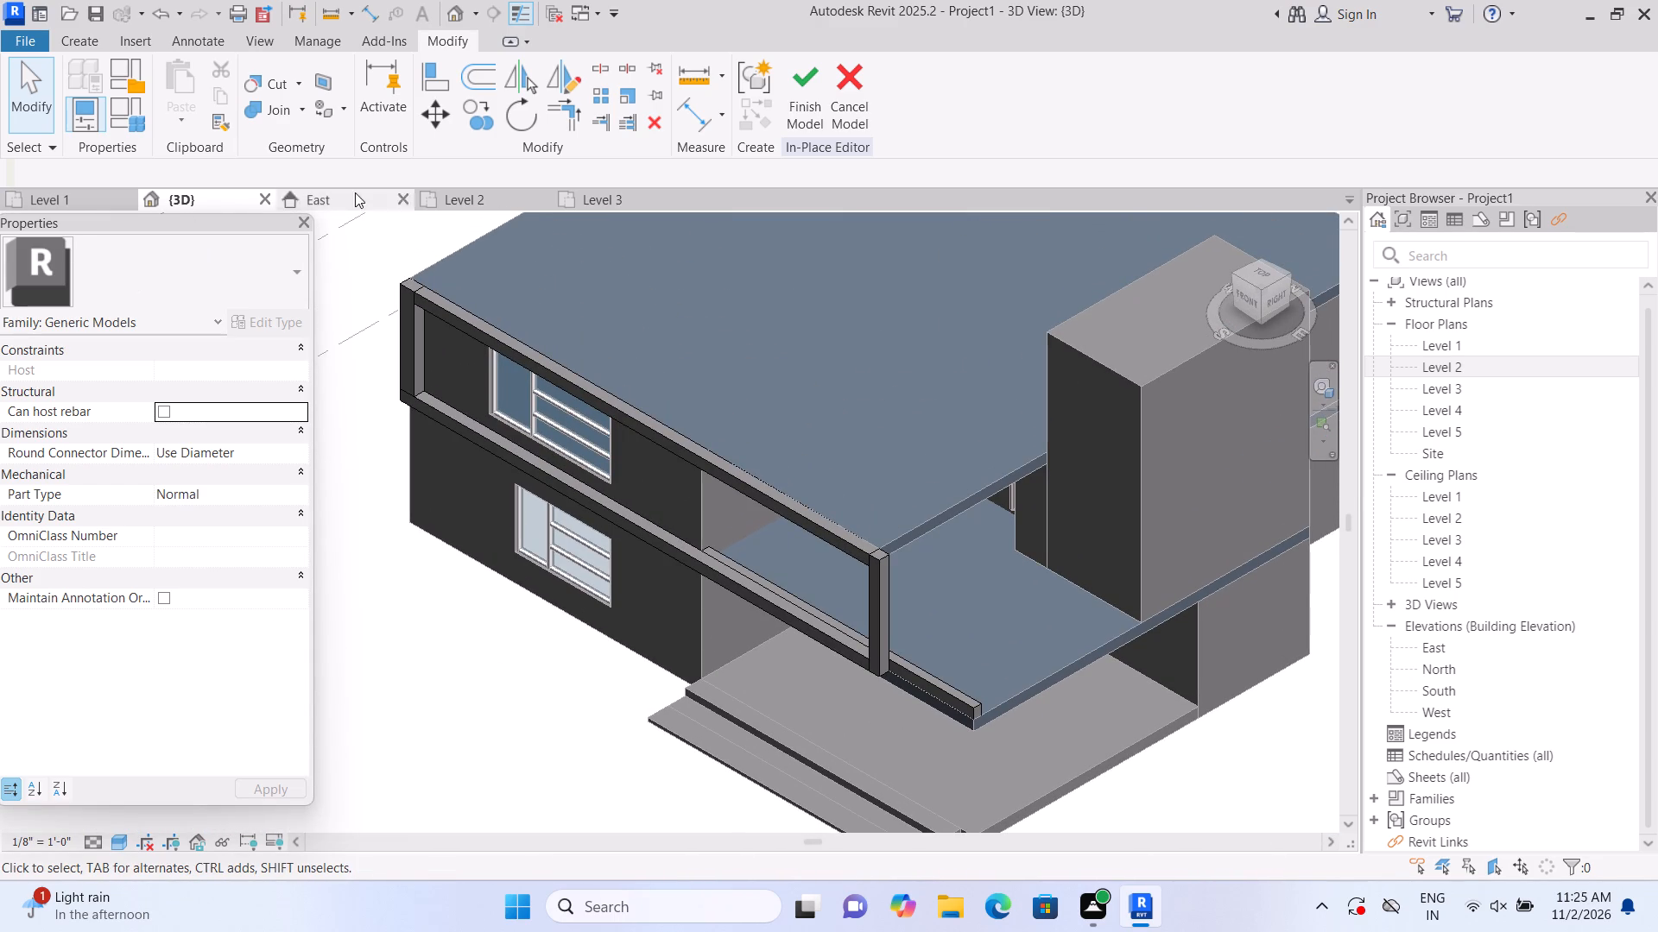
left_click(304, 114)
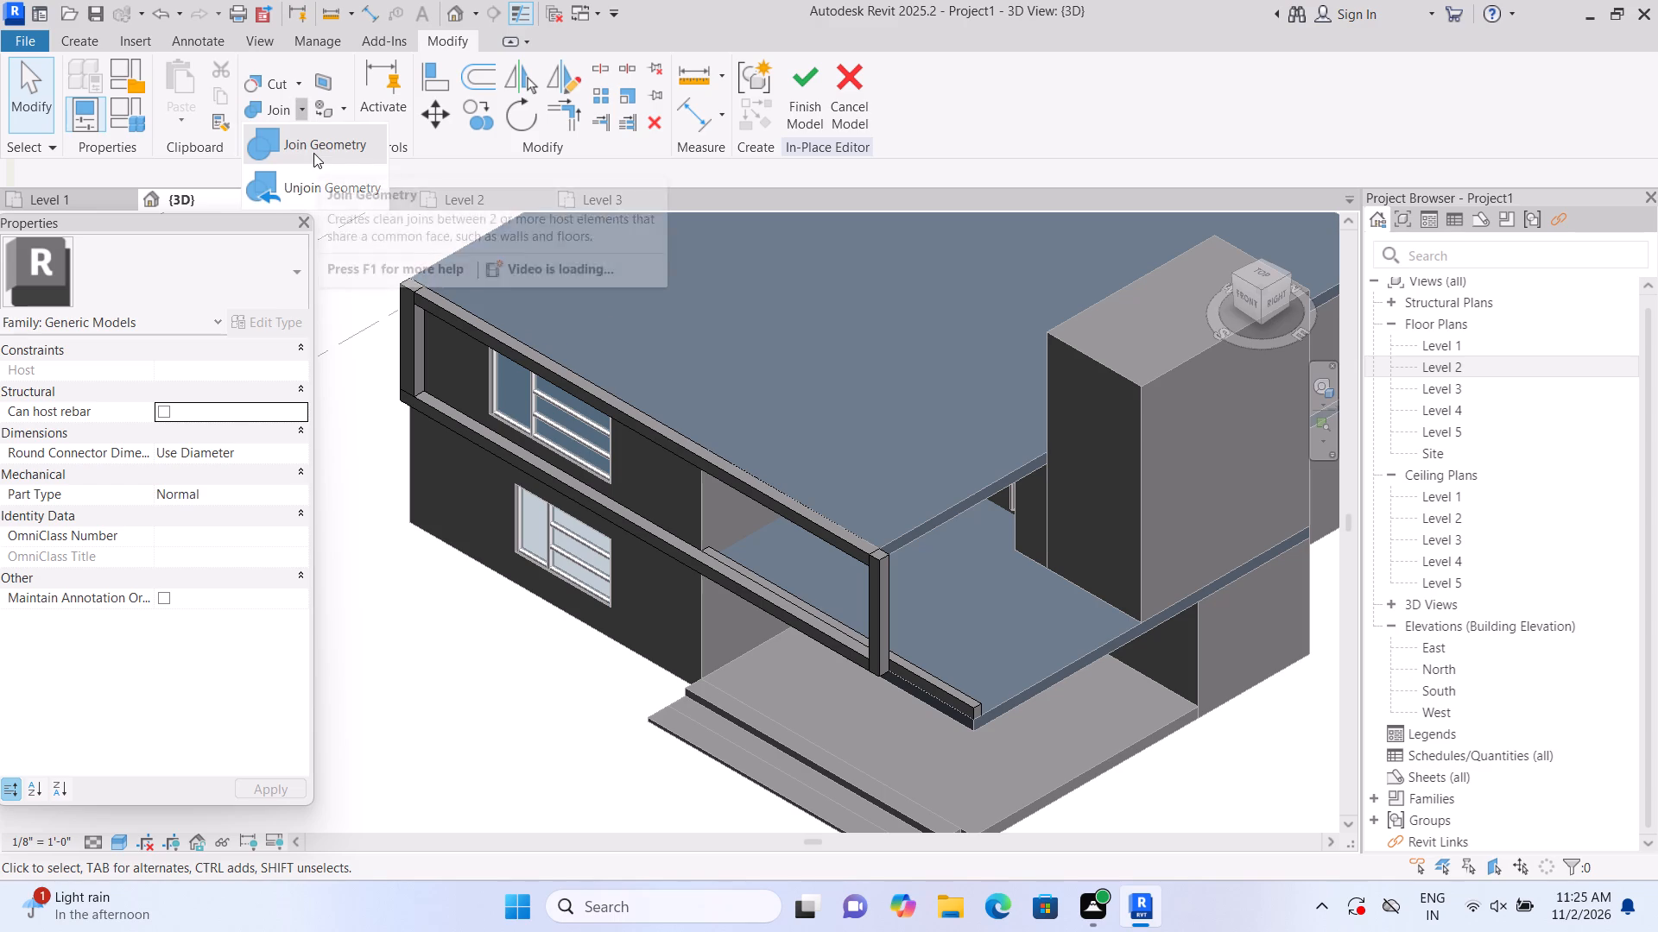
left_click(313, 153)
scroll(540, 432, "up", 1)
left_click(525, 328)
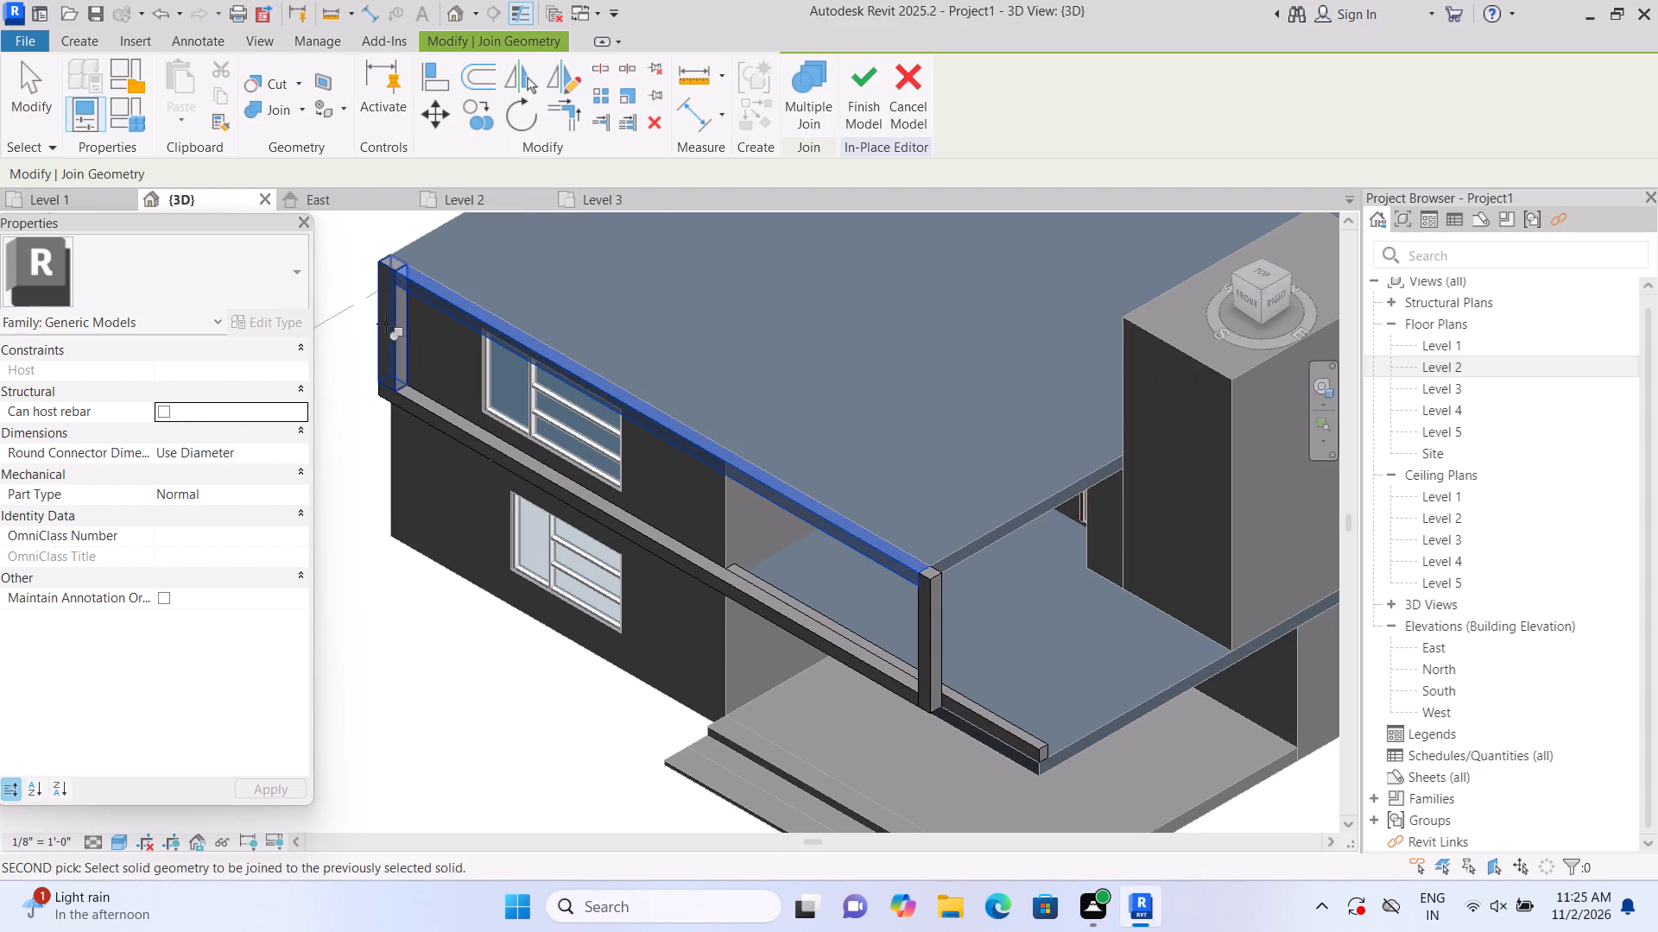
left_click(386, 323)
left_click(422, 400)
left_click(408, 342)
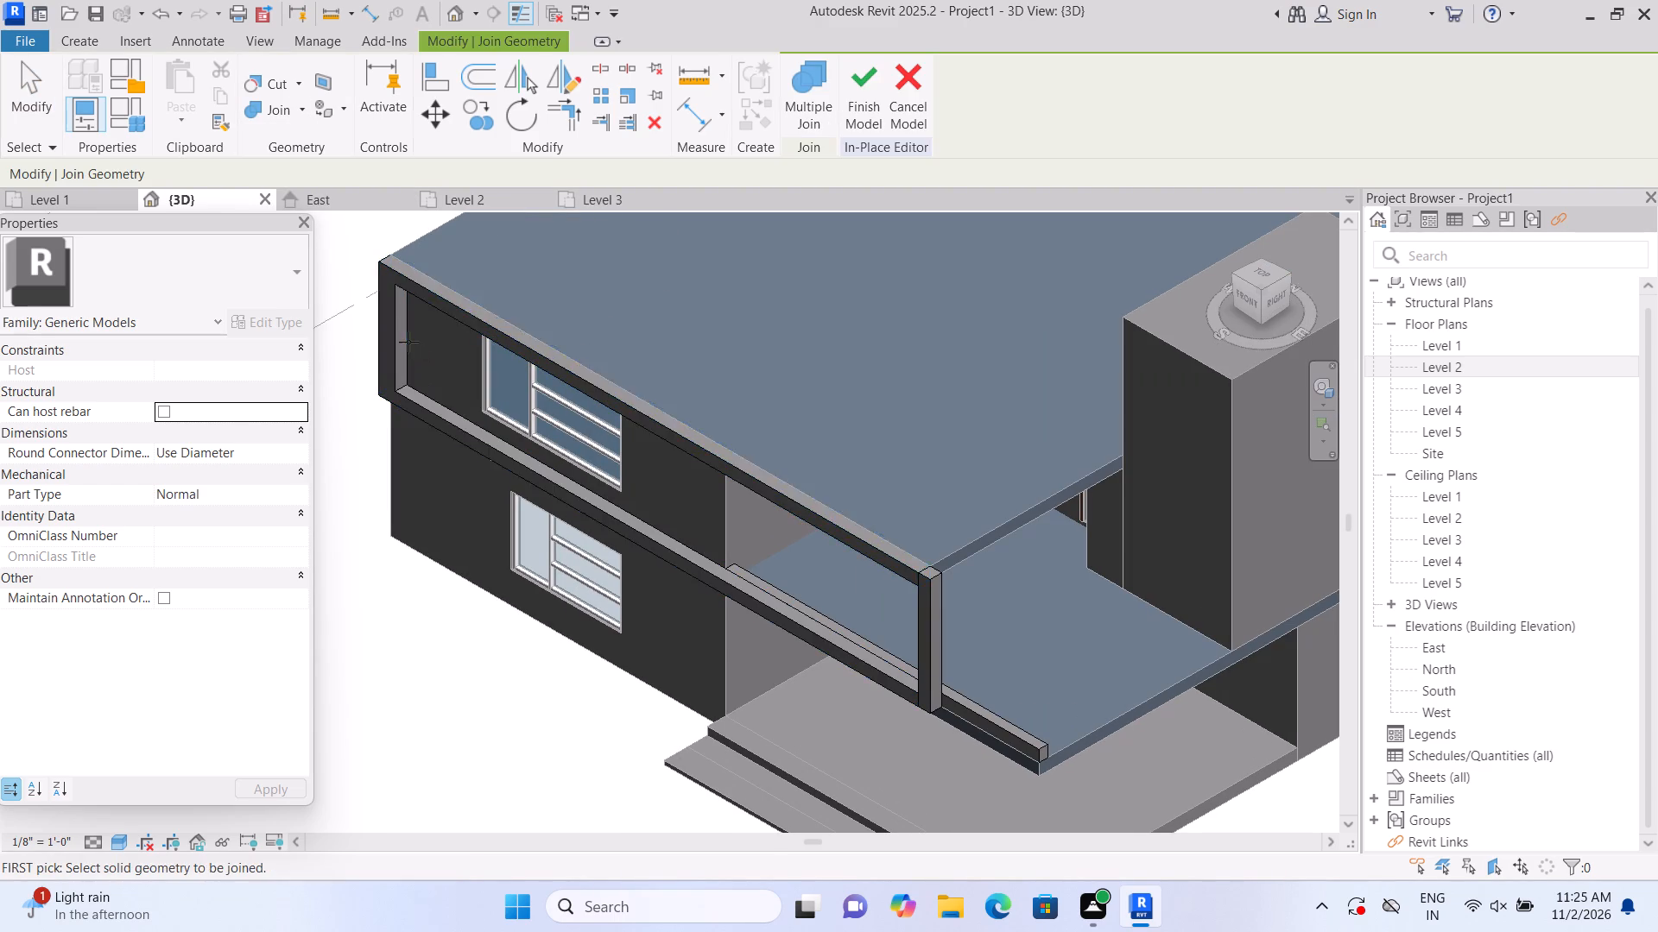
left_click(932, 608)
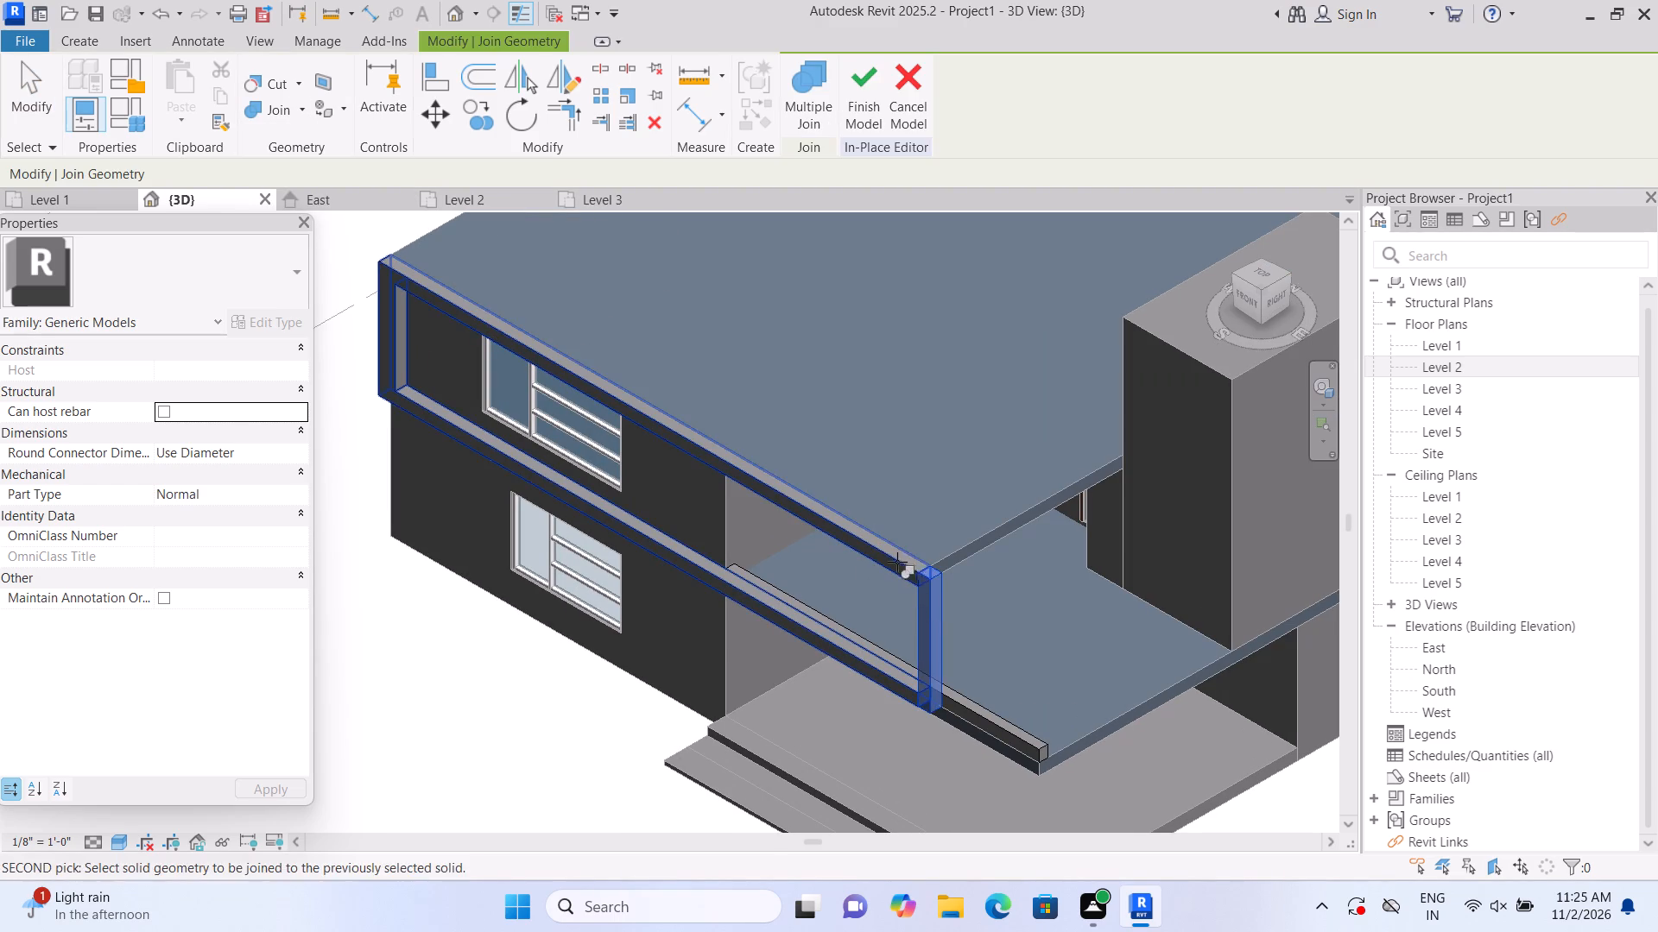
left_click(897, 560)
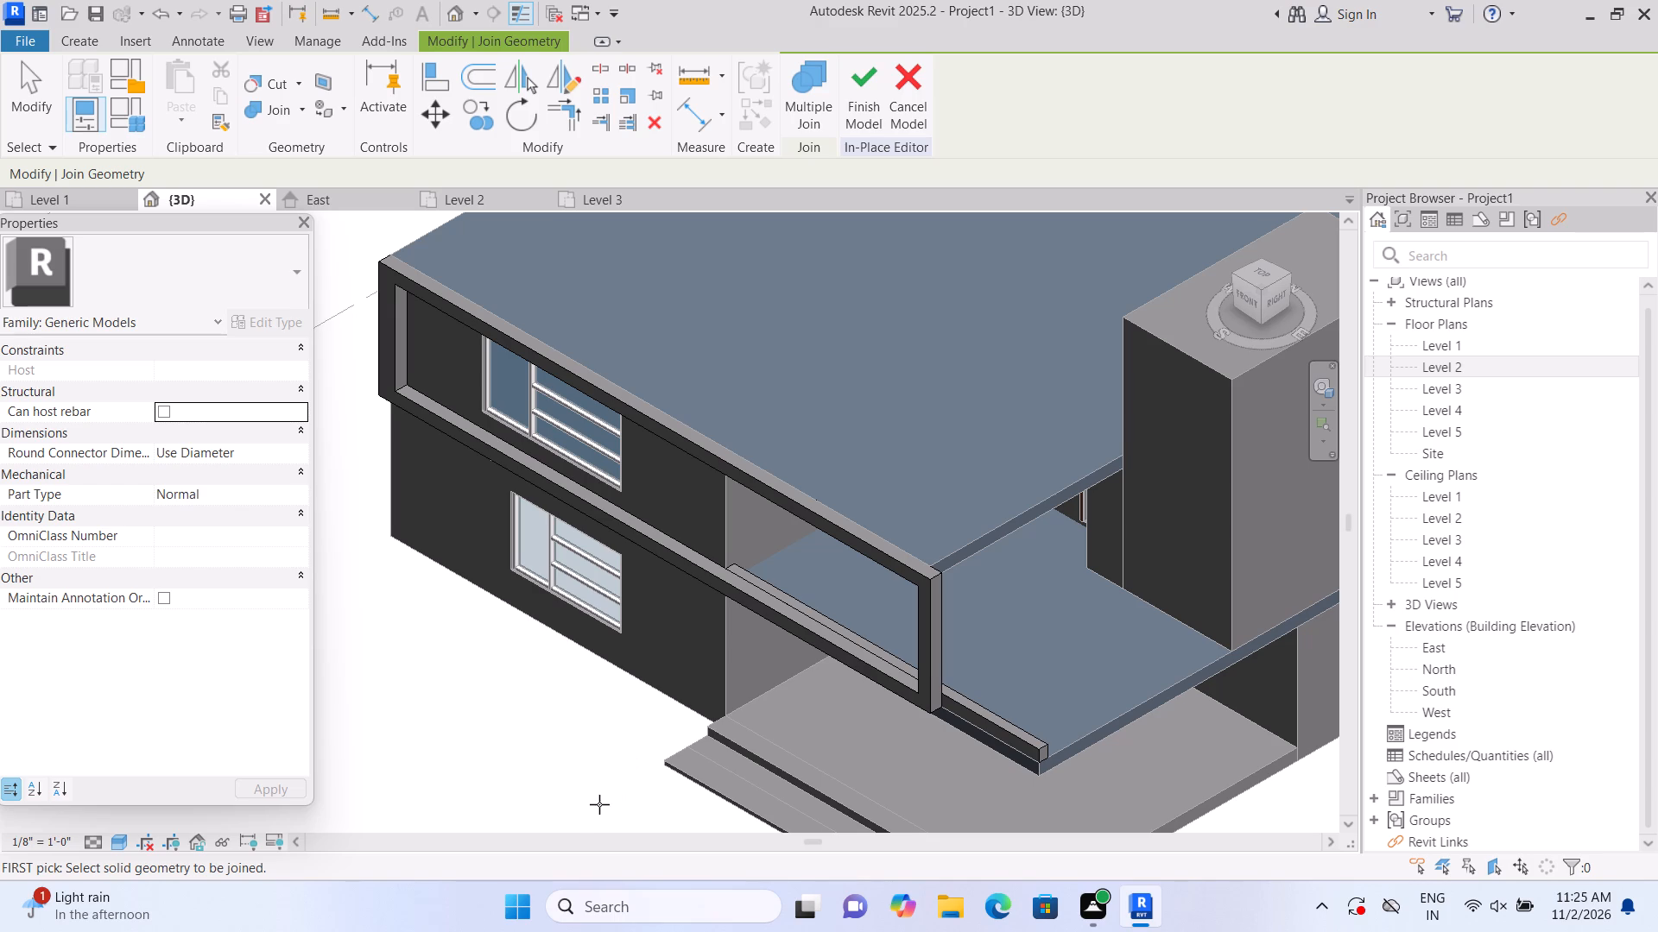
Examine the joined front frame, the short band beside its corner post, and the porch corner in 3D.
scroll(572, 651, "down", 6)
scroll(580, 751, "down", 3)
scroll(591, 764, "up", 7)
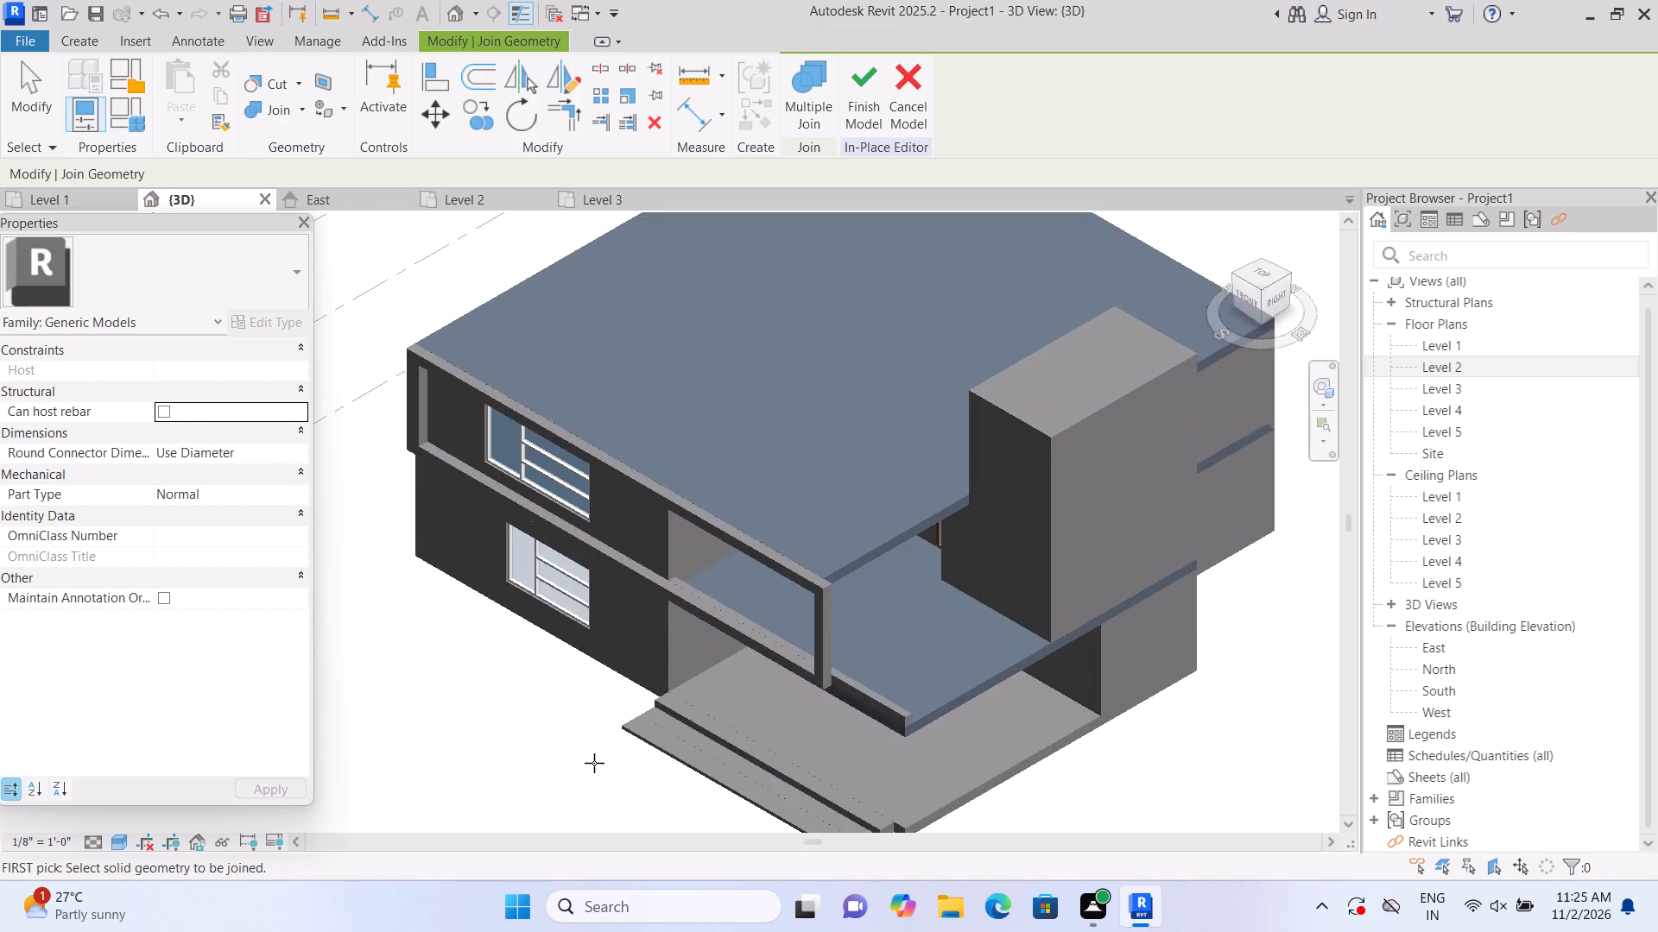
scroll(594, 763, "up", 2)
middle_click_drag(594, 763, 617, 804)
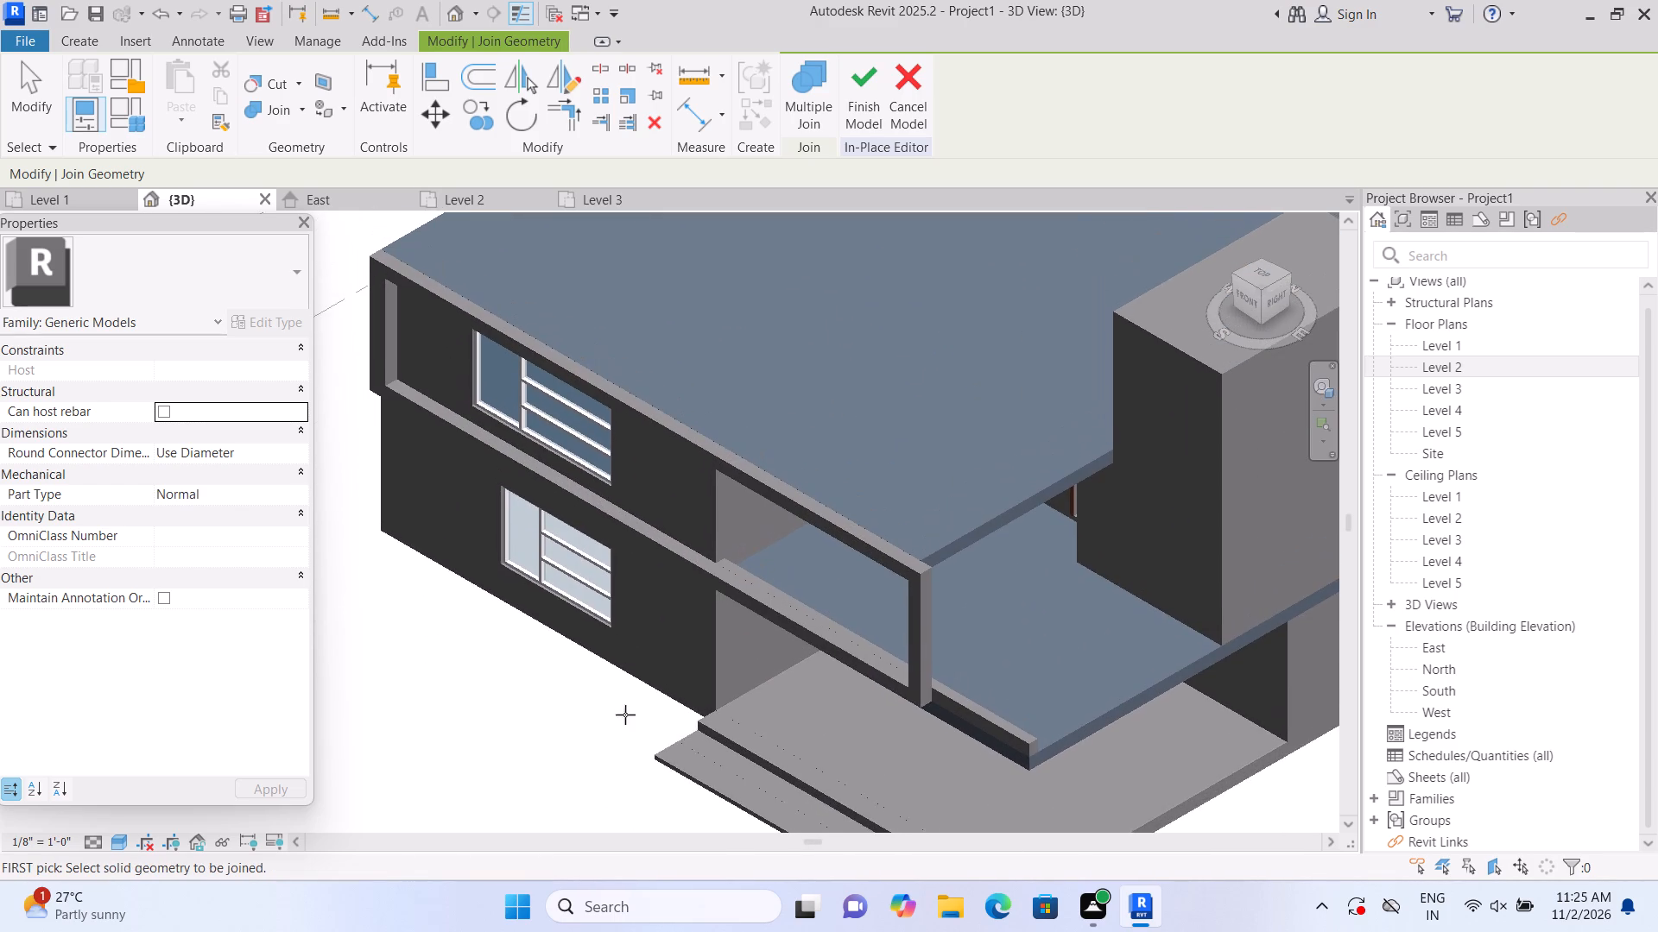
scroll(625, 660, "up", 2)
middle_click_drag(625, 655, 674, 739)
scroll(684, 747, "down", 1)
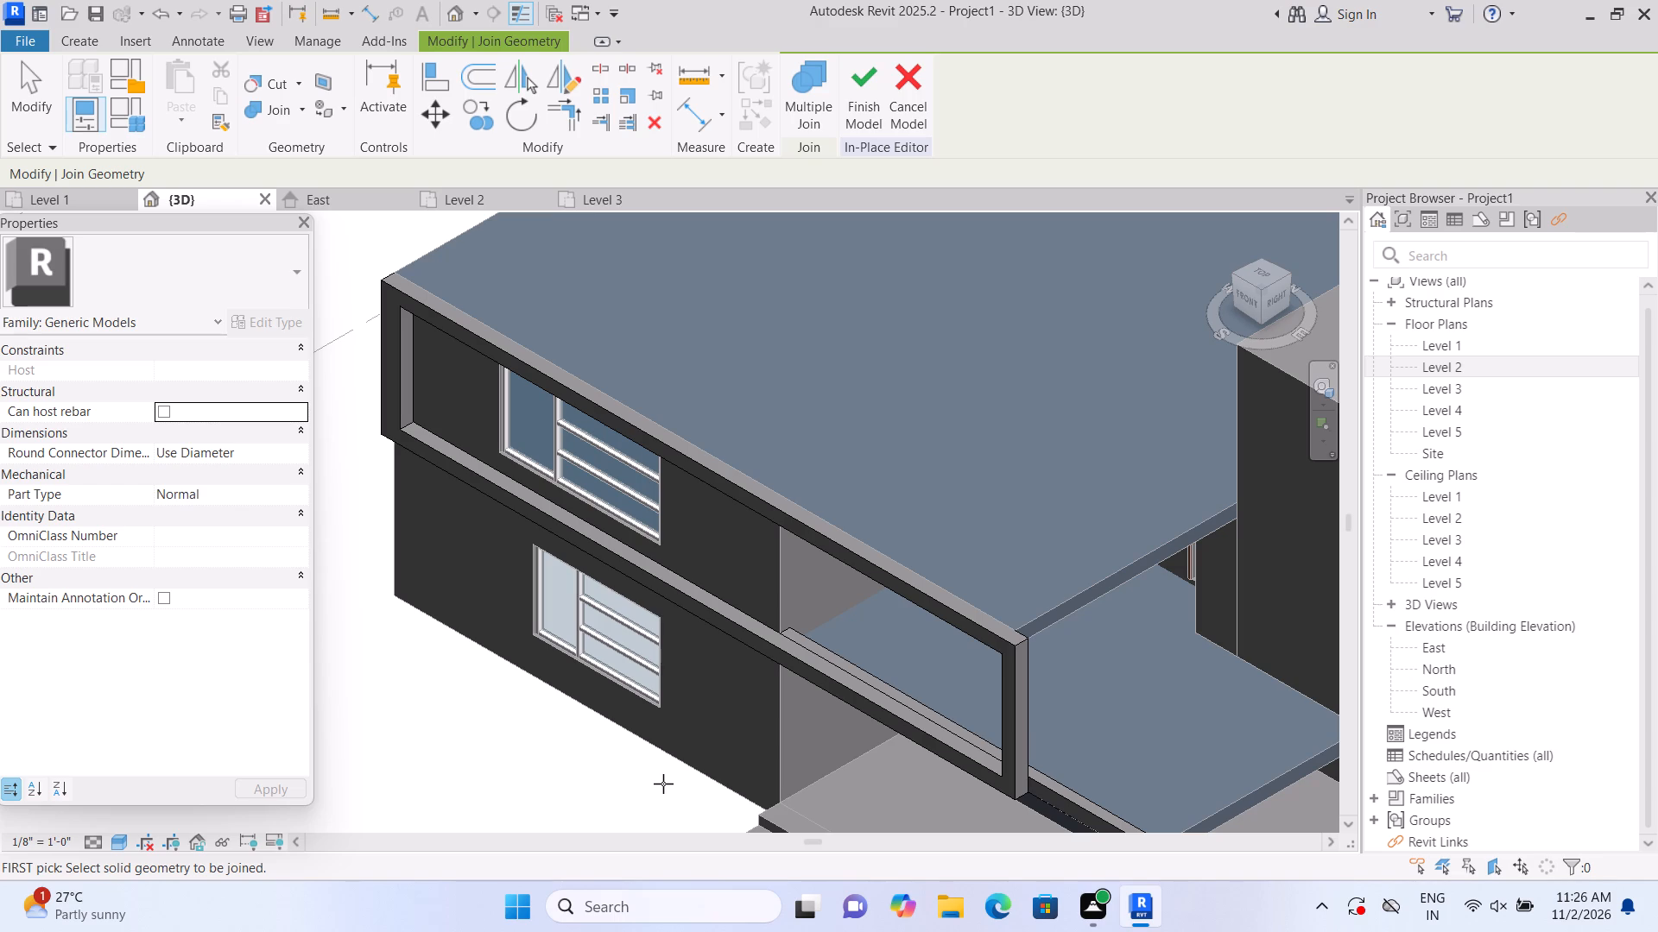
middle_click_drag(662, 784, 570, 588)
scroll(566, 604, "down", 2)
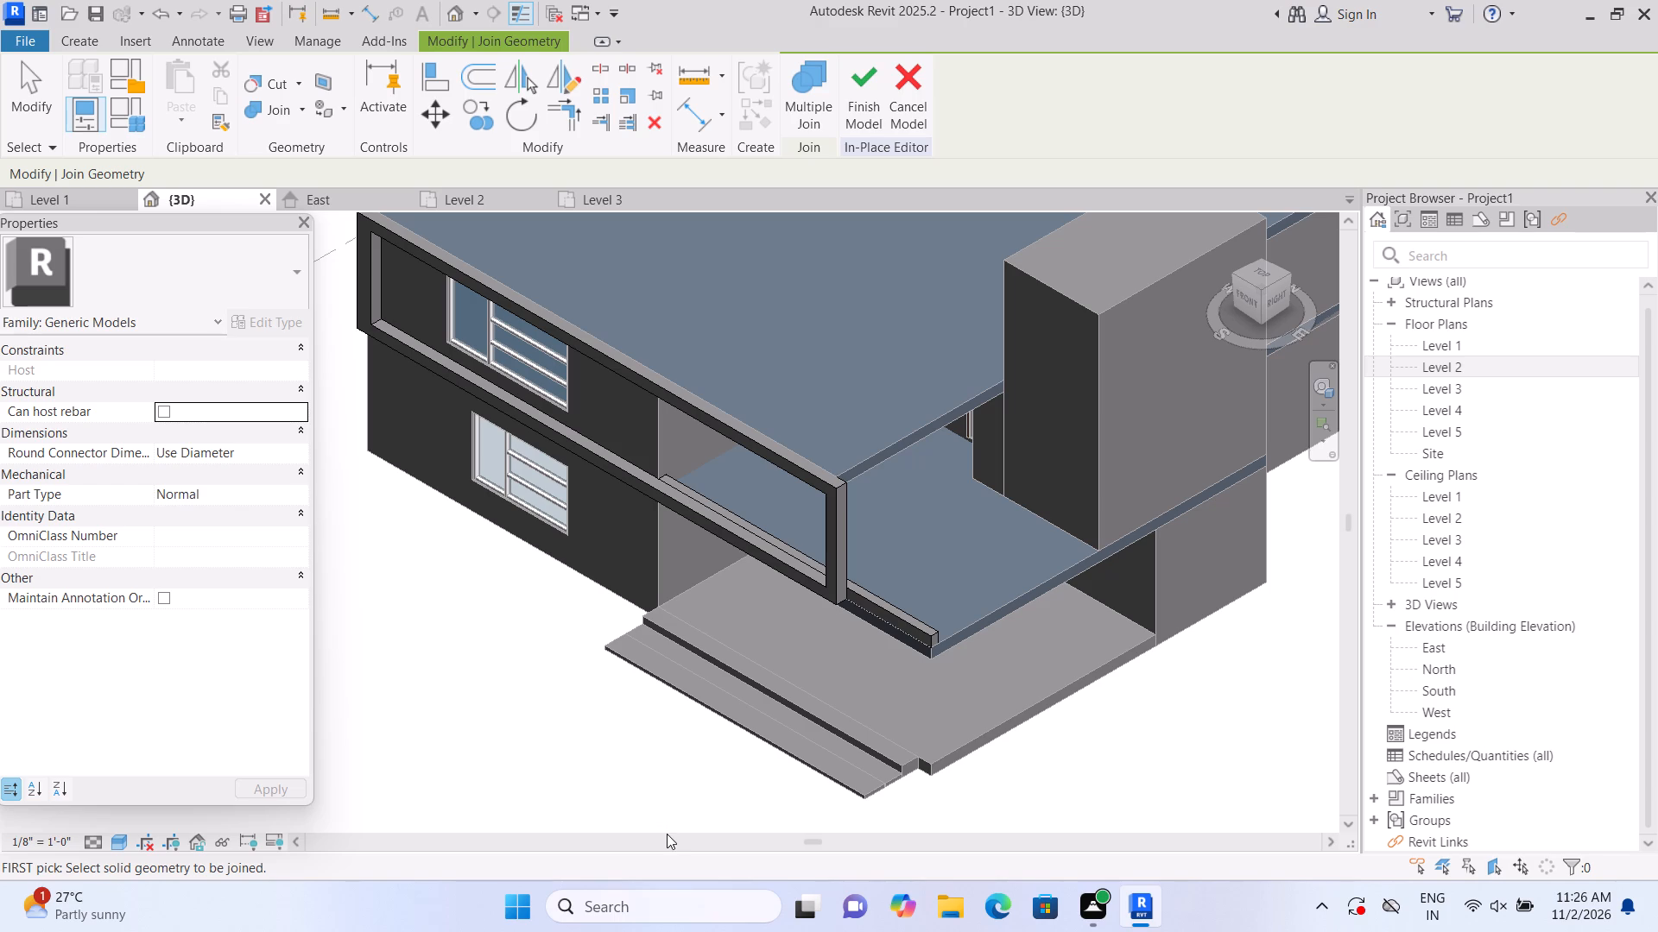
middle_click_drag(807, 813, 752, 755)
middle_click_drag(762, 744, 699, 705)
scroll(711, 674, "up", 3)
middle_click_drag(713, 641, 693, 745)
scroll(697, 714, "up", 2)
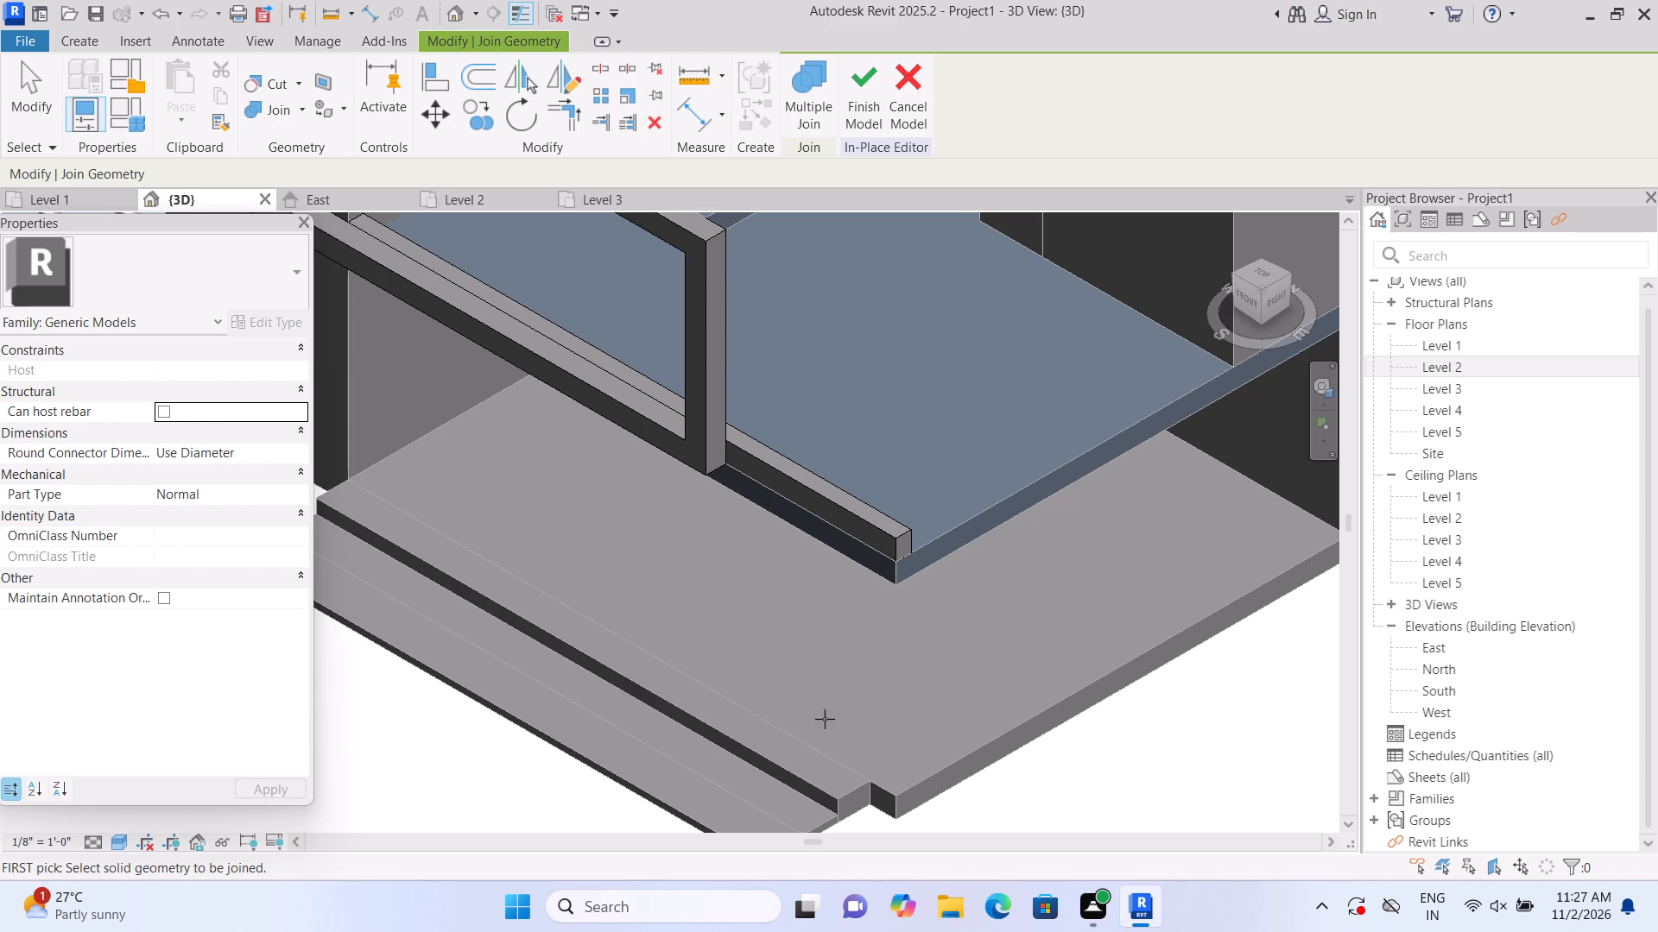
scroll(902, 640, "down", 2)
scroll(673, 662, "down", 3)
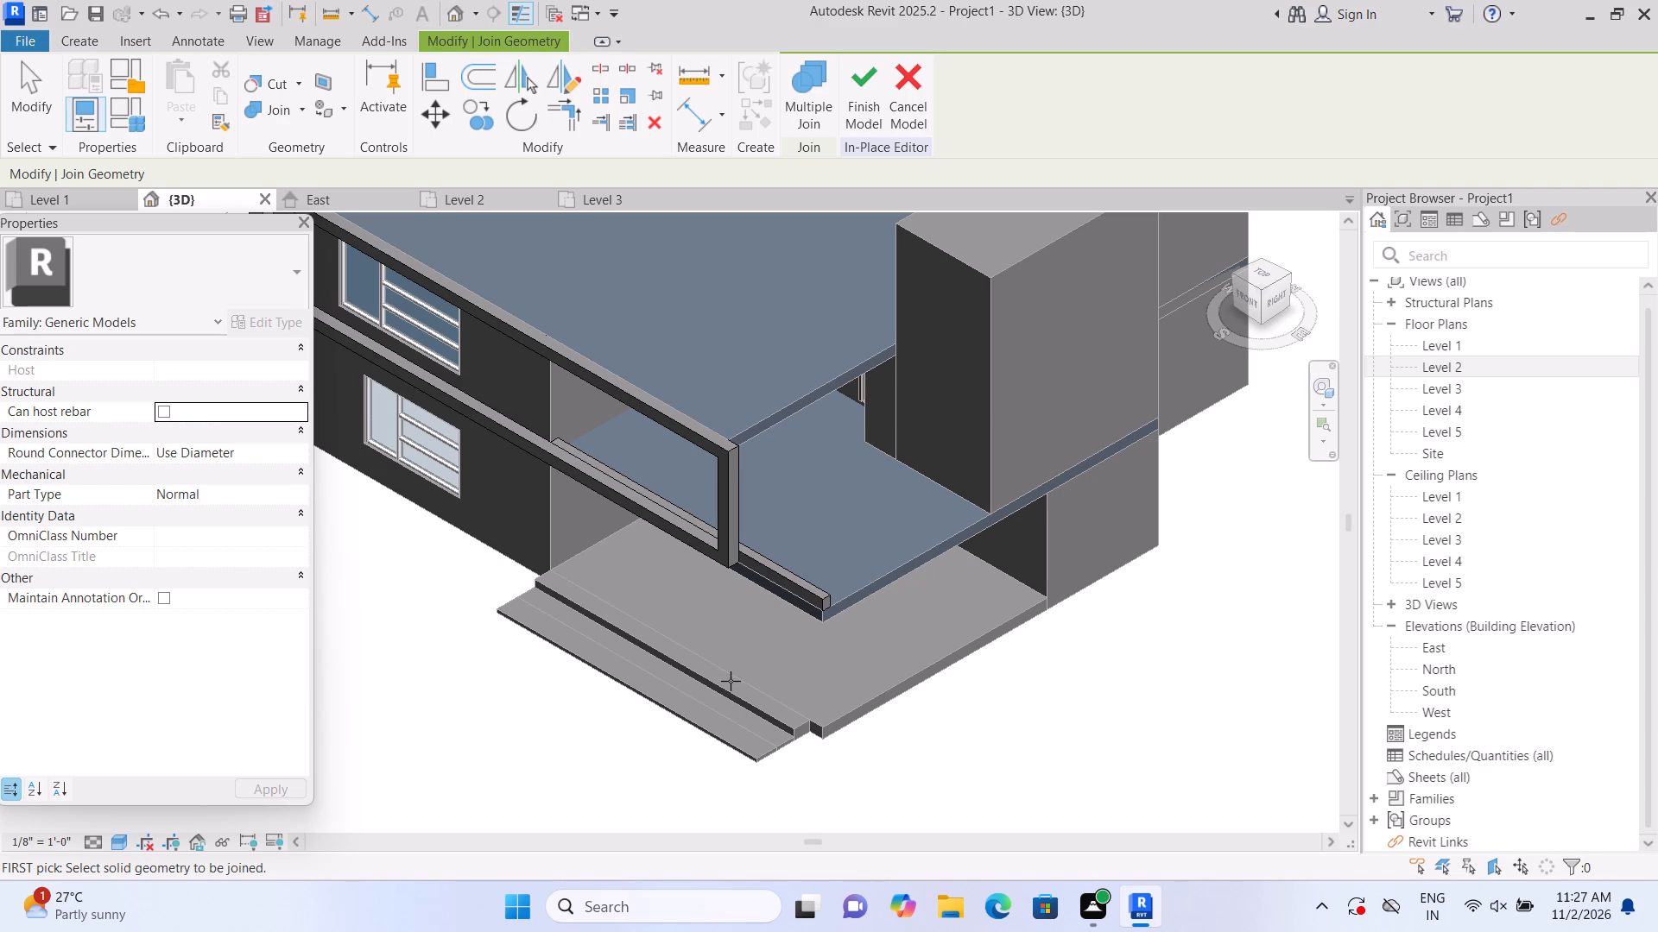
scroll(738, 691, "down", 1)
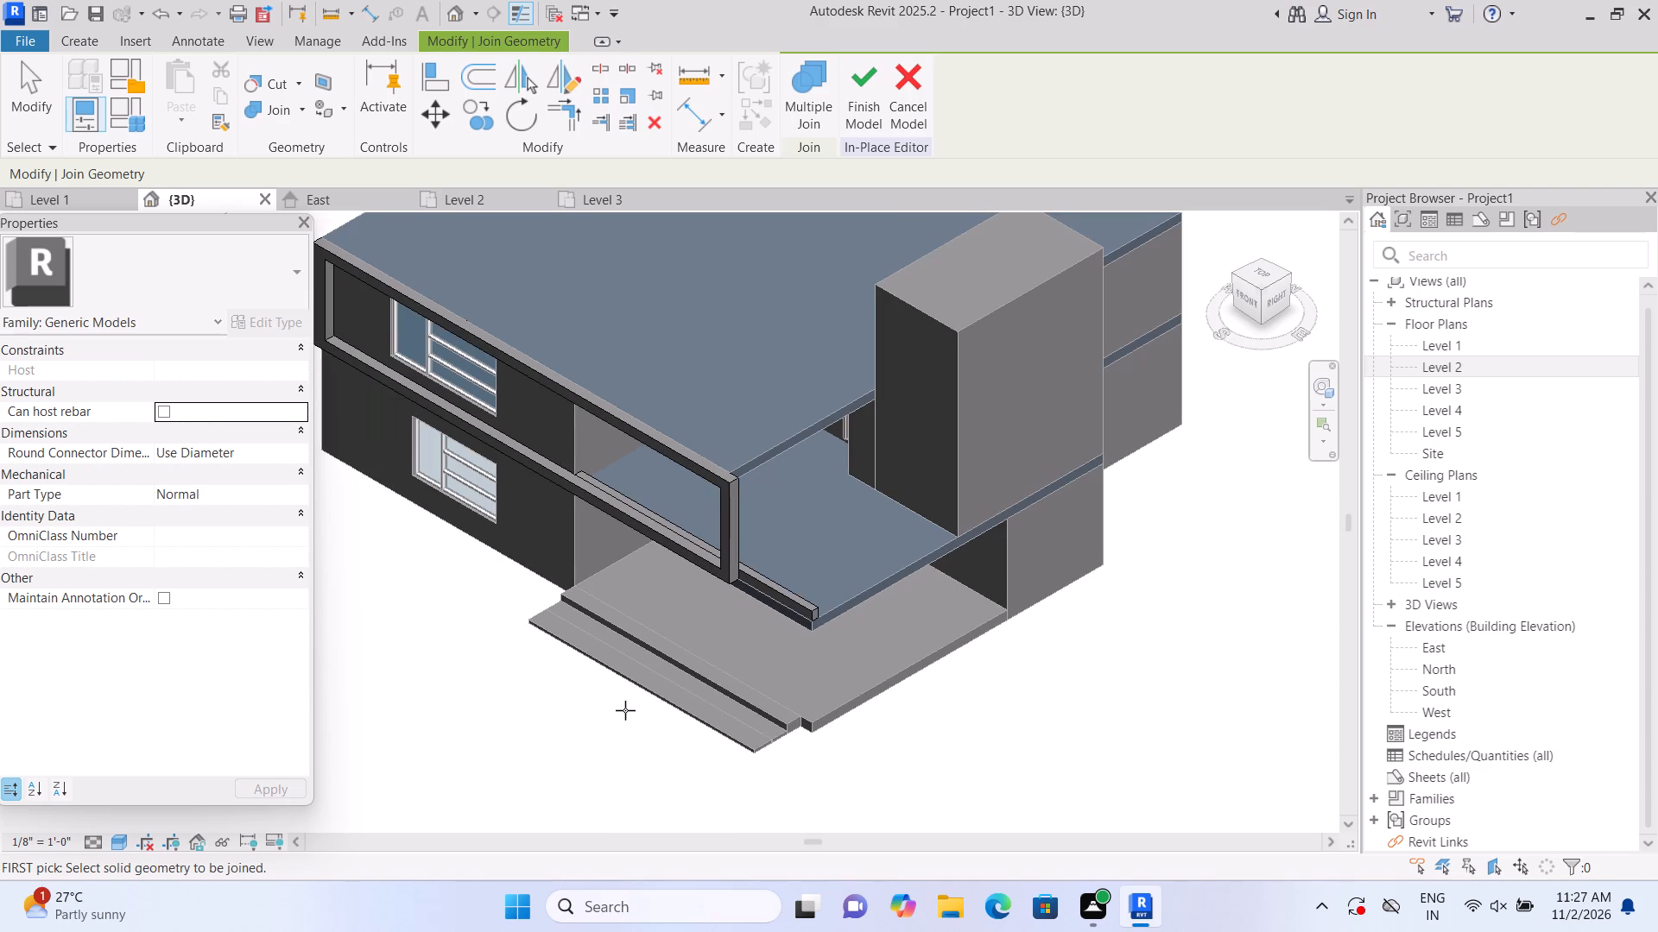
middle_click_drag(639, 712, 718, 729)
scroll(688, 721, "up", 1)
middle_click_drag(679, 713, 611, 778)
scroll(611, 778, "down", 1)
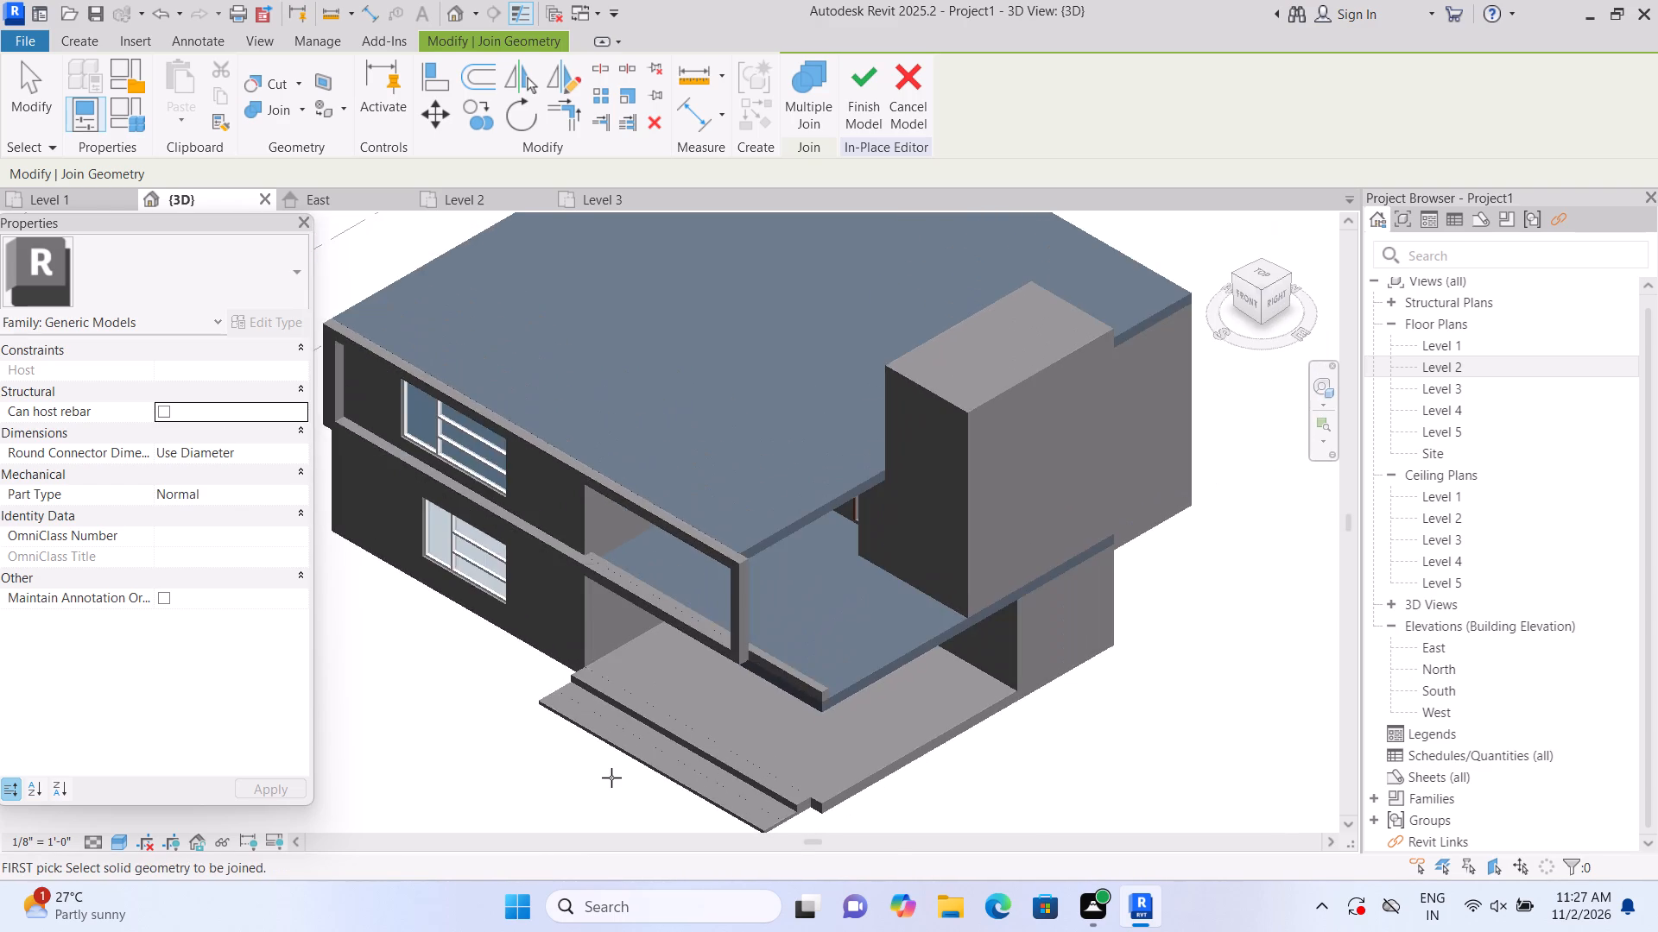
middle_click_drag(547, 794, 611, 741)
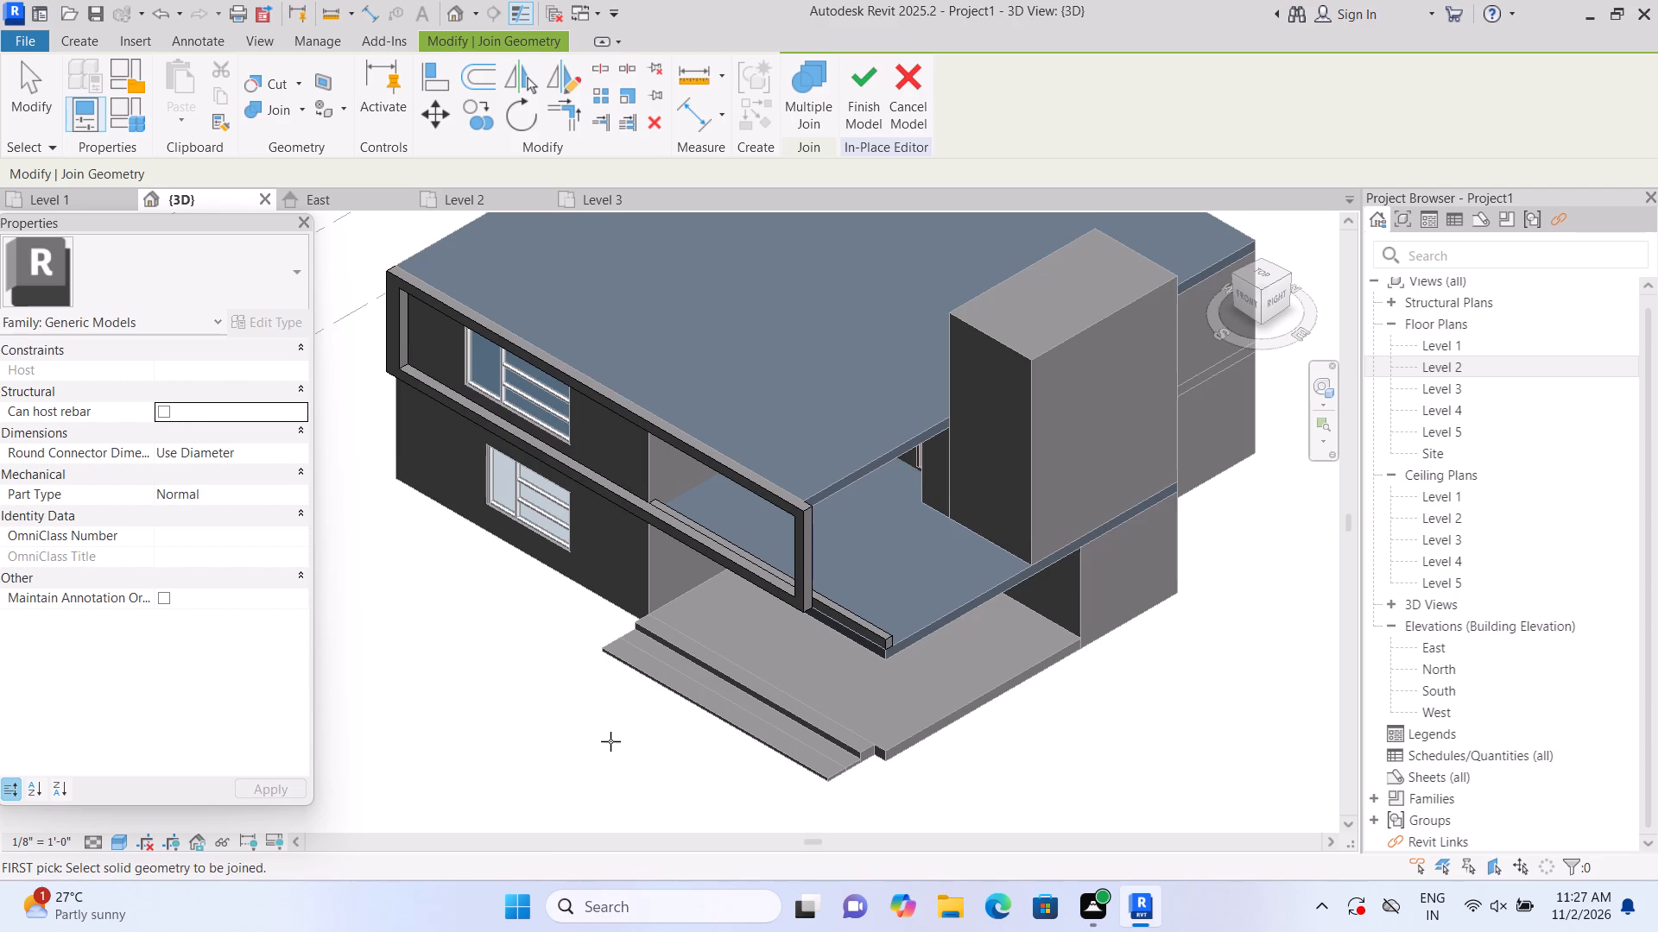
middle_click_drag(611, 741, 599, 800)
scroll(585, 771, "up", 2)
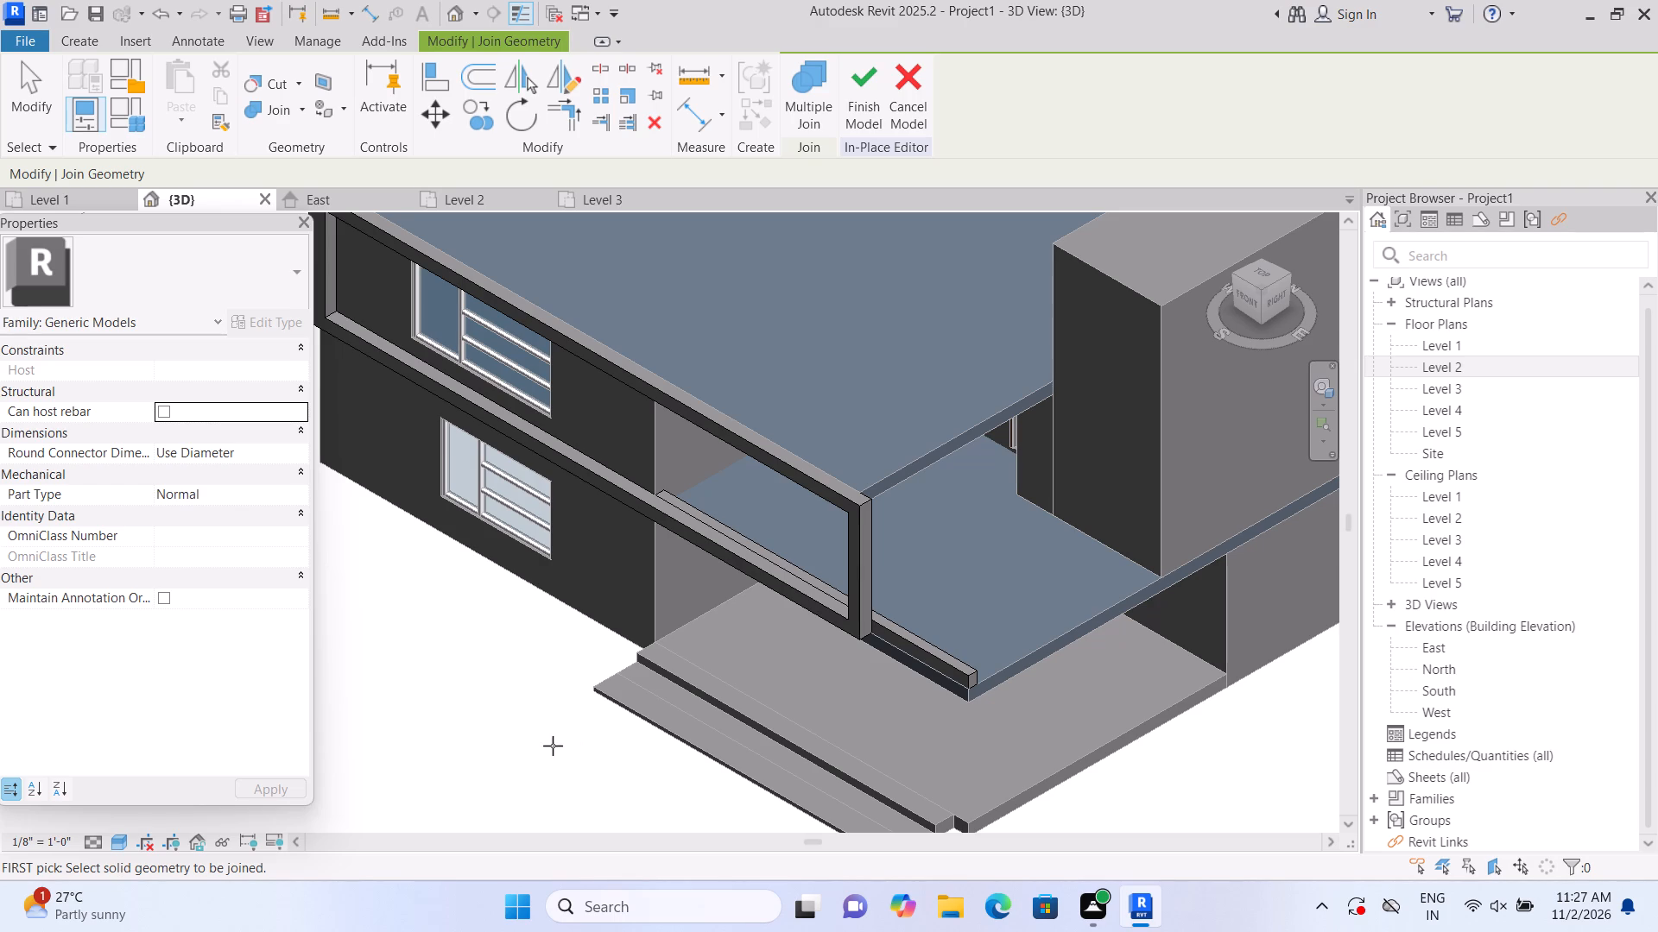
scroll(708, 671, "down", 3)
scroll(582, 673, "down", 2)
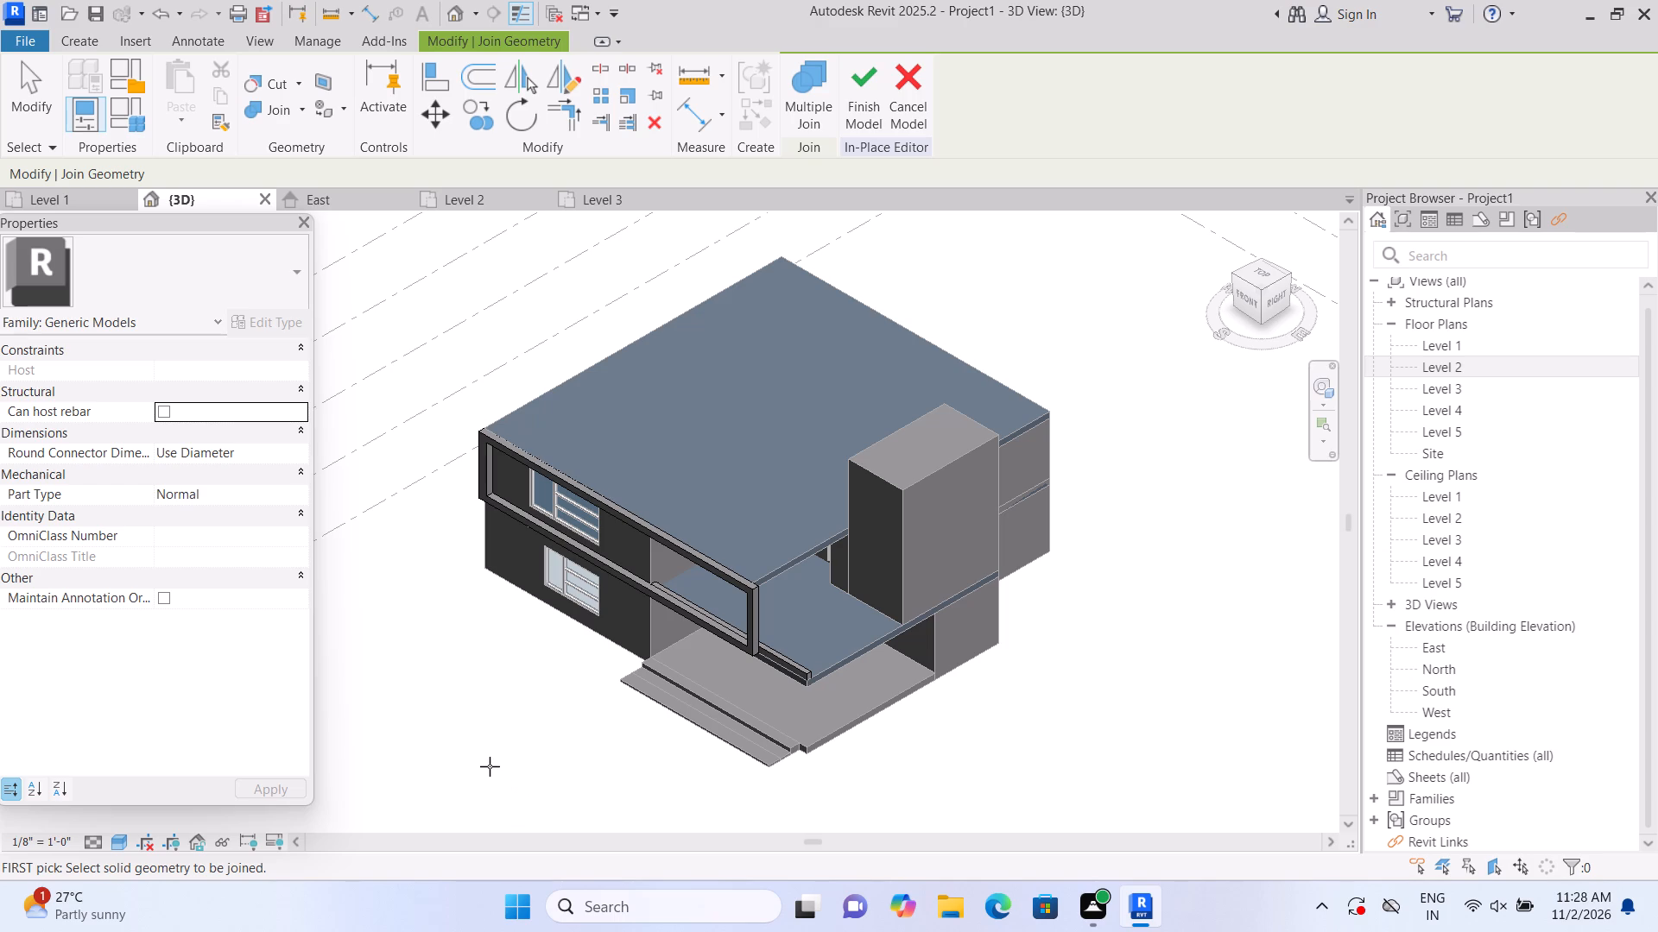
scroll(497, 739, "up", 5)
scroll(655, 581, "up", 1)
middle_click_drag(650, 583, 603, 651)
scroll(603, 652, "down", 3)
middle_click_drag(603, 652, 520, 666)
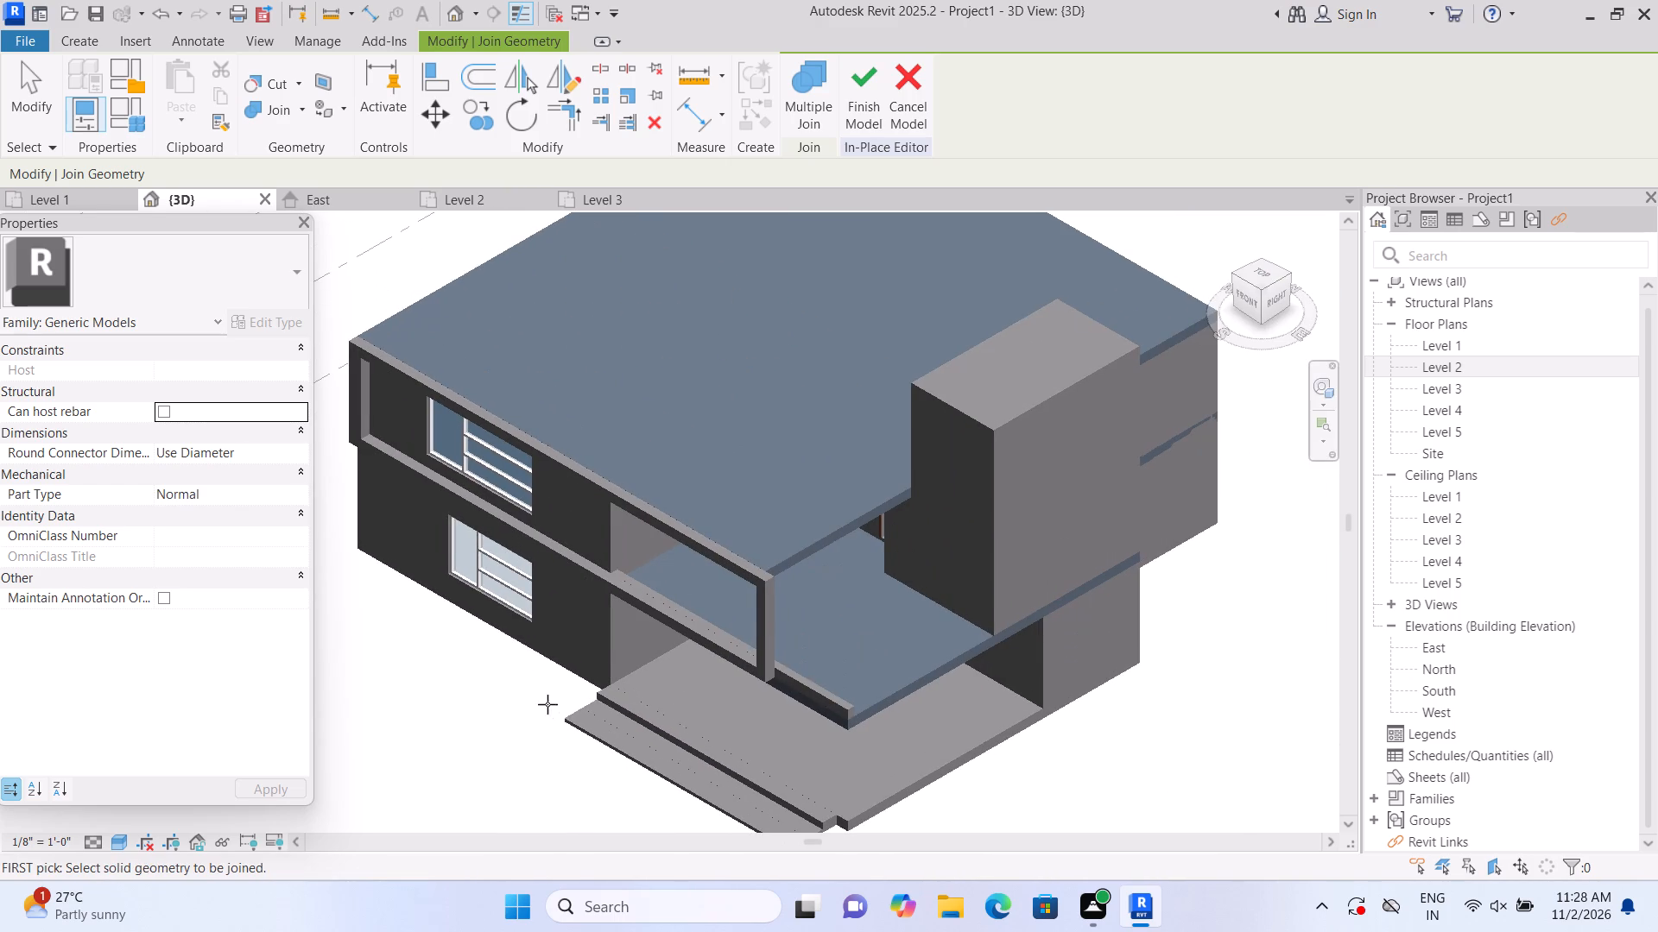
scroll(693, 750, "up", 4)
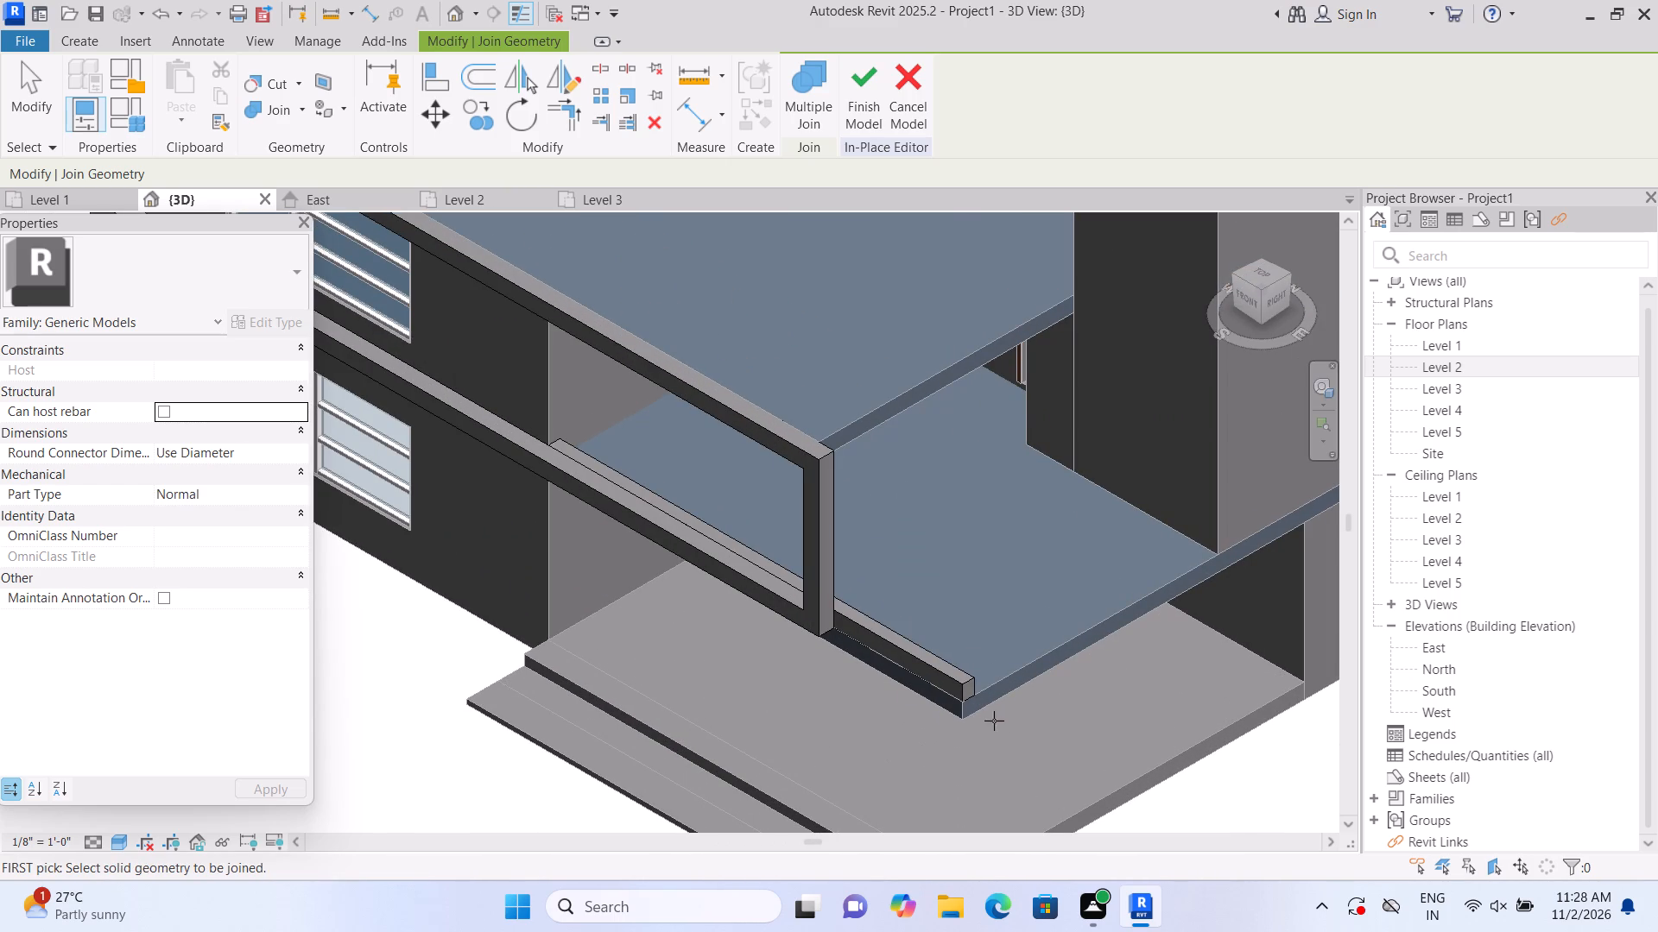
Extrude a narrow rectangle about 15' 7" long by 1' on the balcony slab's top face, along its side edge from the front band.
middle_click_drag(1048, 746, 914, 723, "shift")
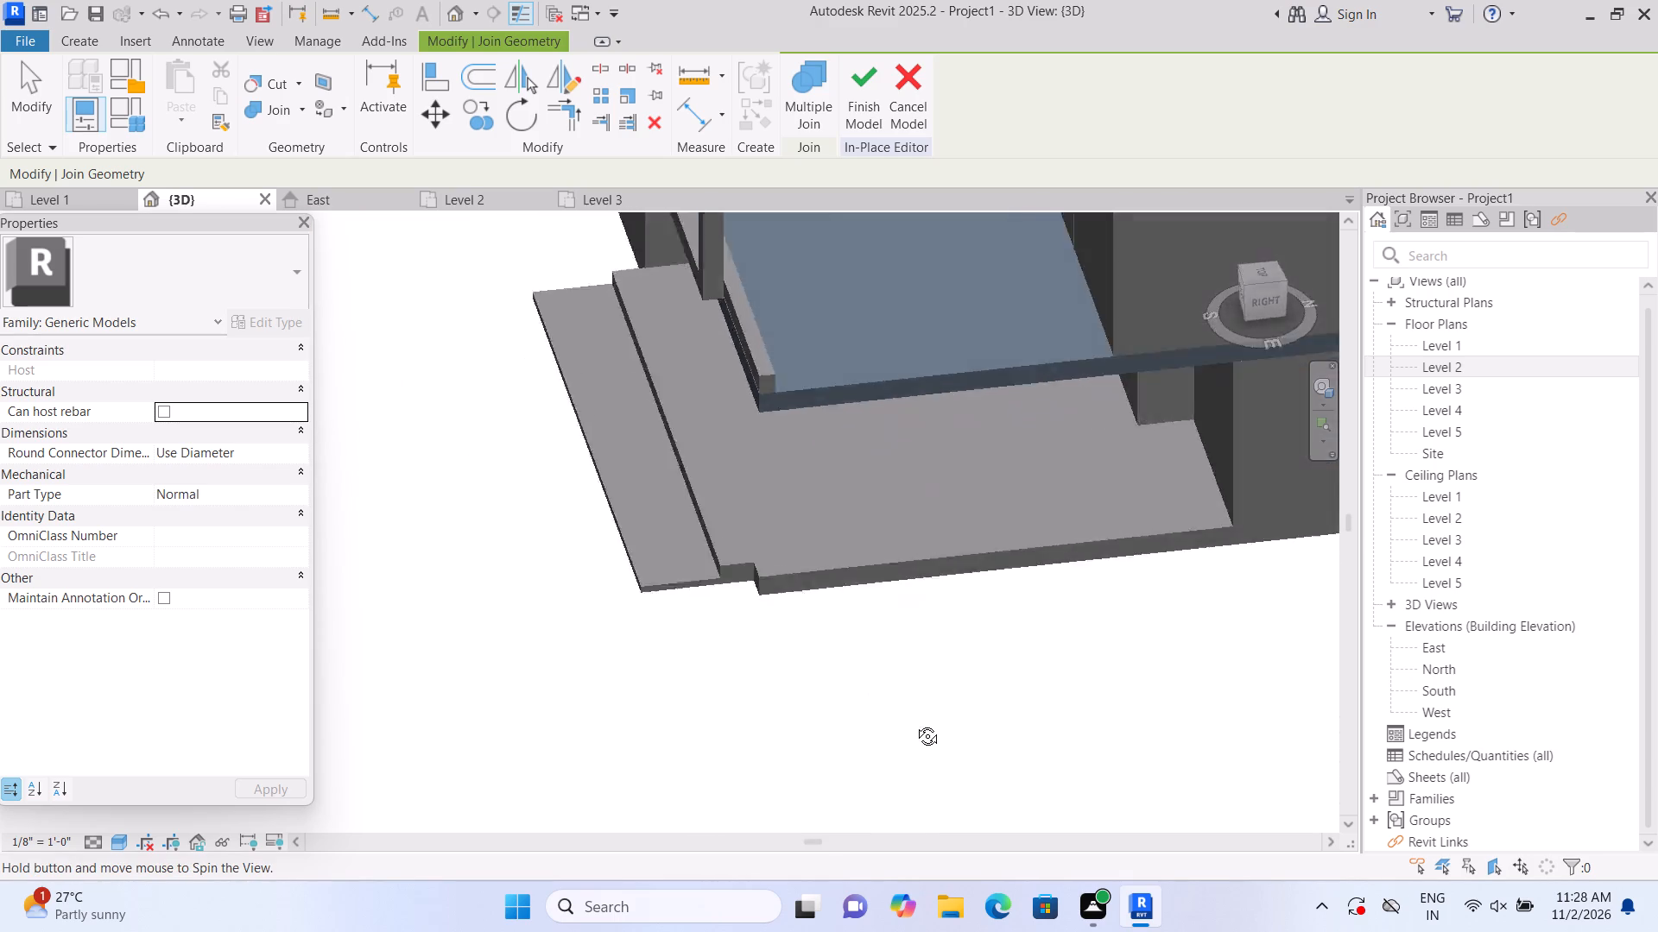
middle_click_drag(914, 723, 815, 627, "shift")
middle_click_drag(849, 494, 704, 770)
middle_click_drag(619, 758, 623, 759, "shift")
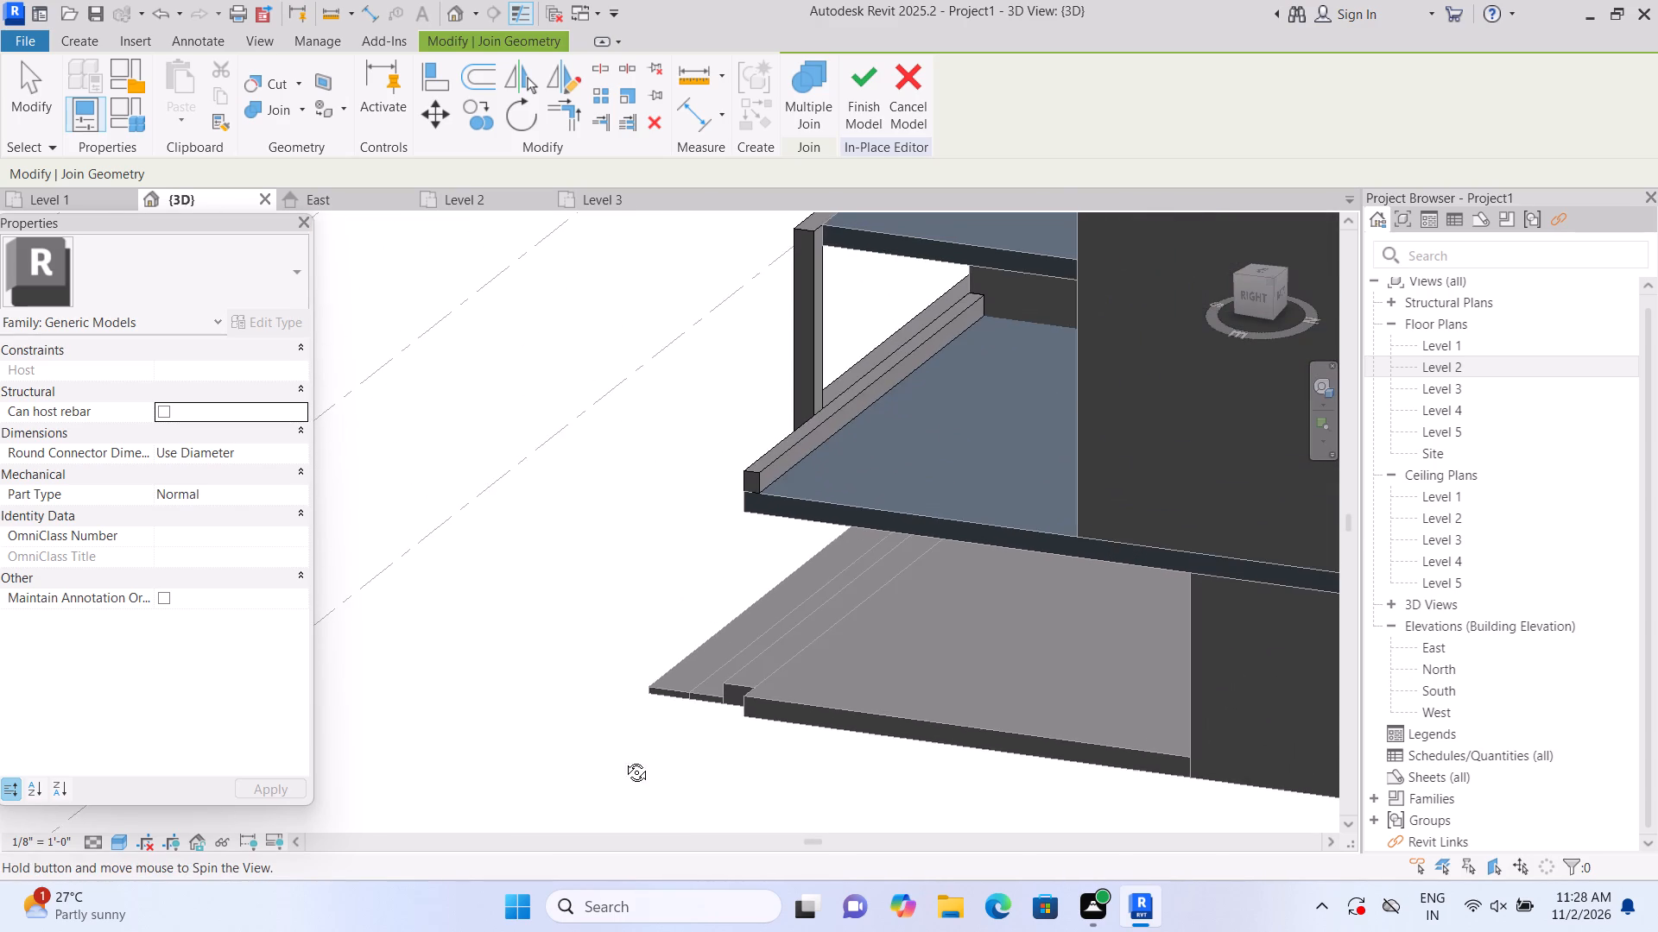
middle_click_drag(623, 759, 636, 760, "shift")
scroll(631, 760, "up", 1)
middle_click_drag(623, 762, 465, 787)
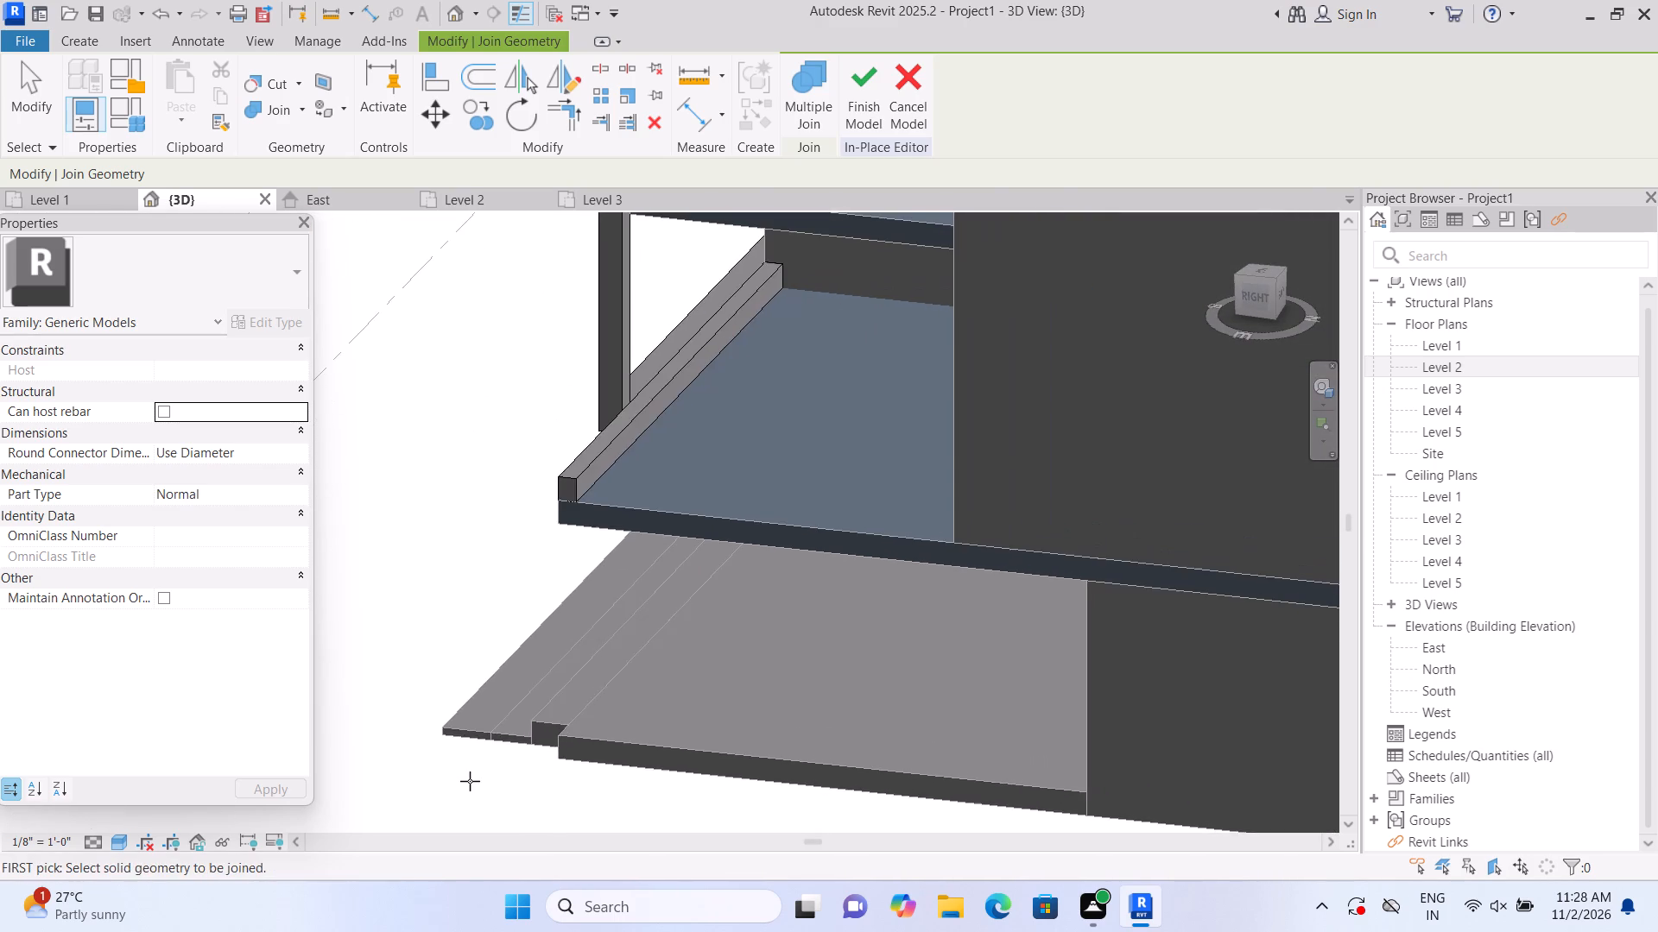
middle_click_drag(758, 557, 685, 608)
scroll(685, 609, "up", 1)
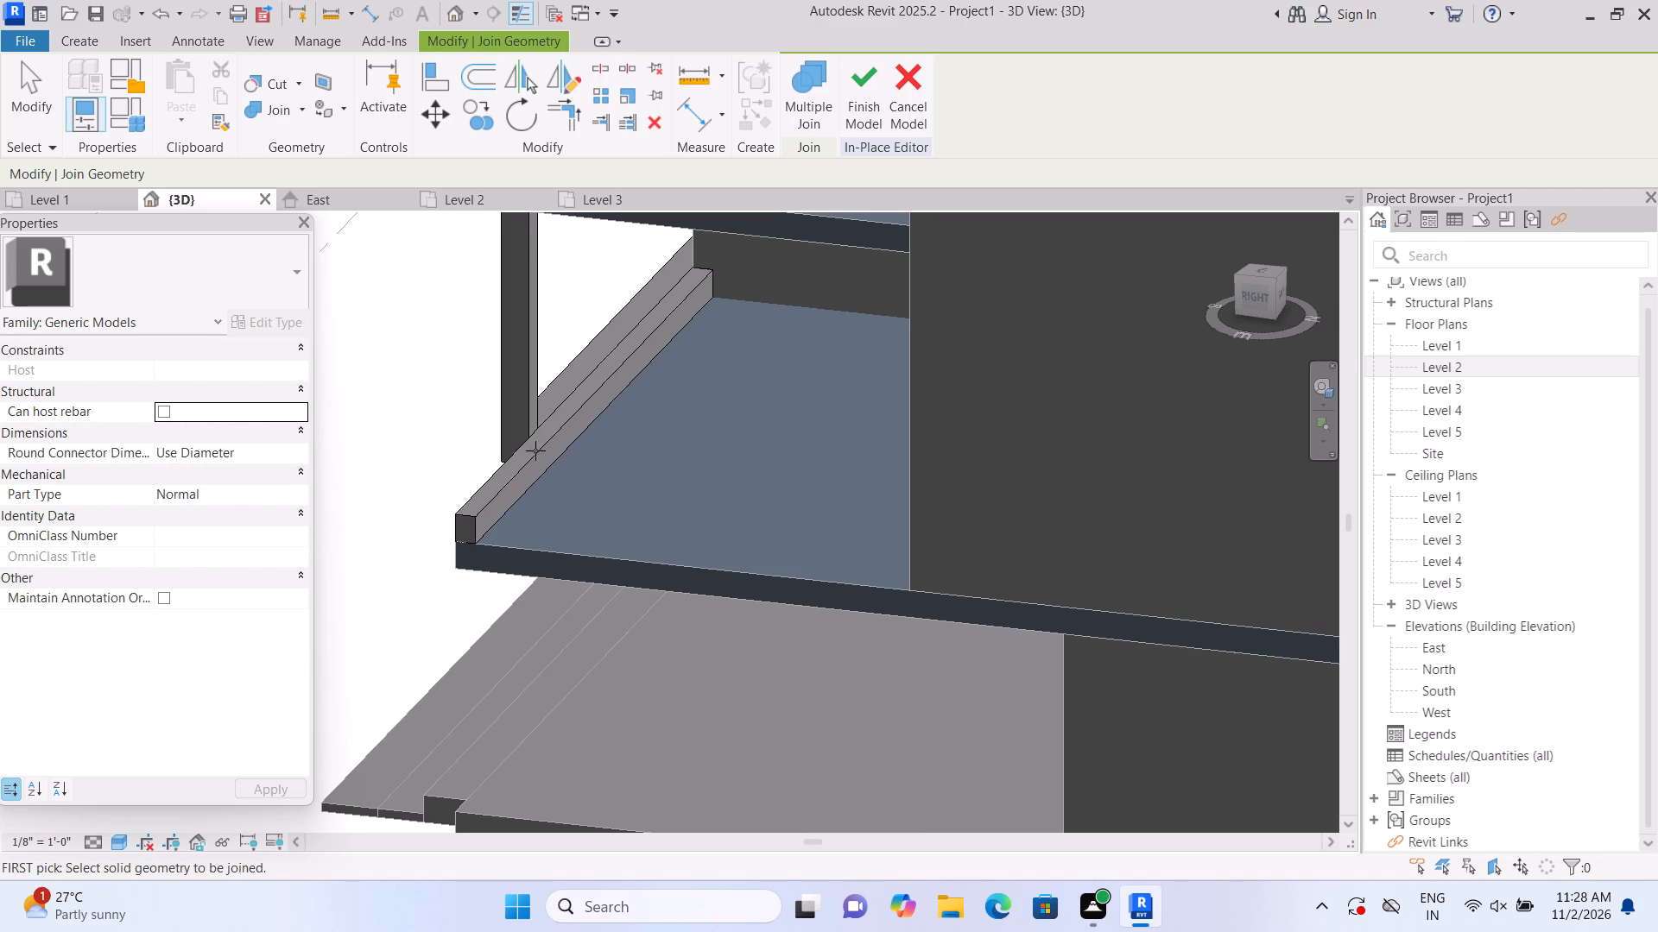
scroll(535, 615, "up", 2)
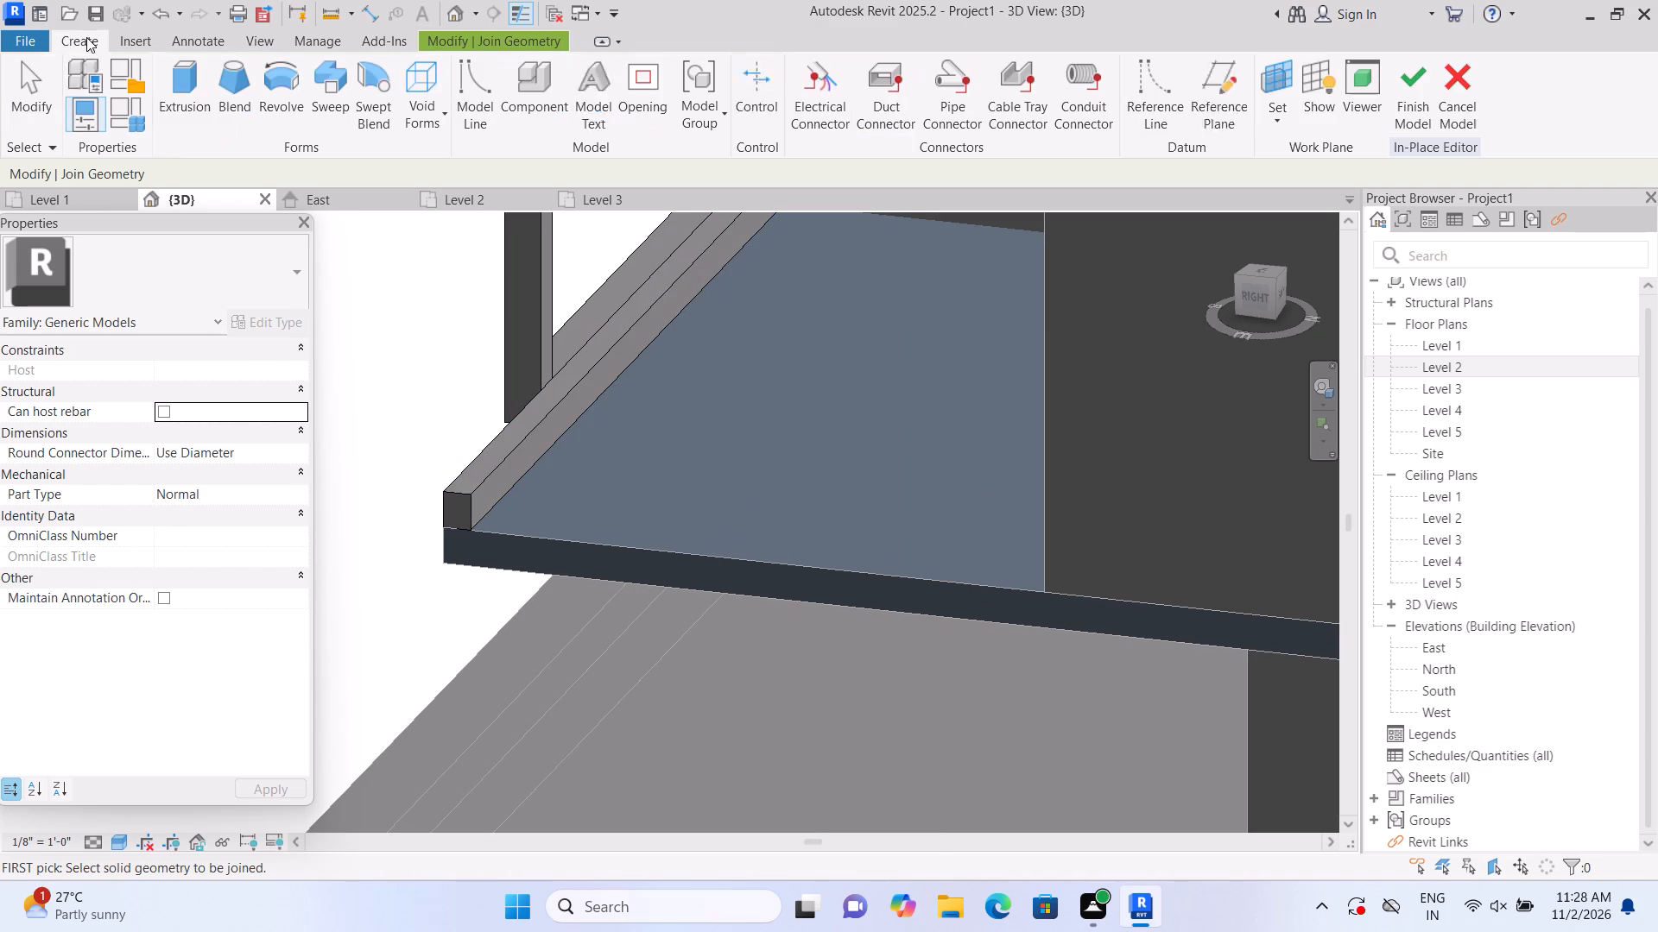
left_click(86, 37)
left_click(178, 88)
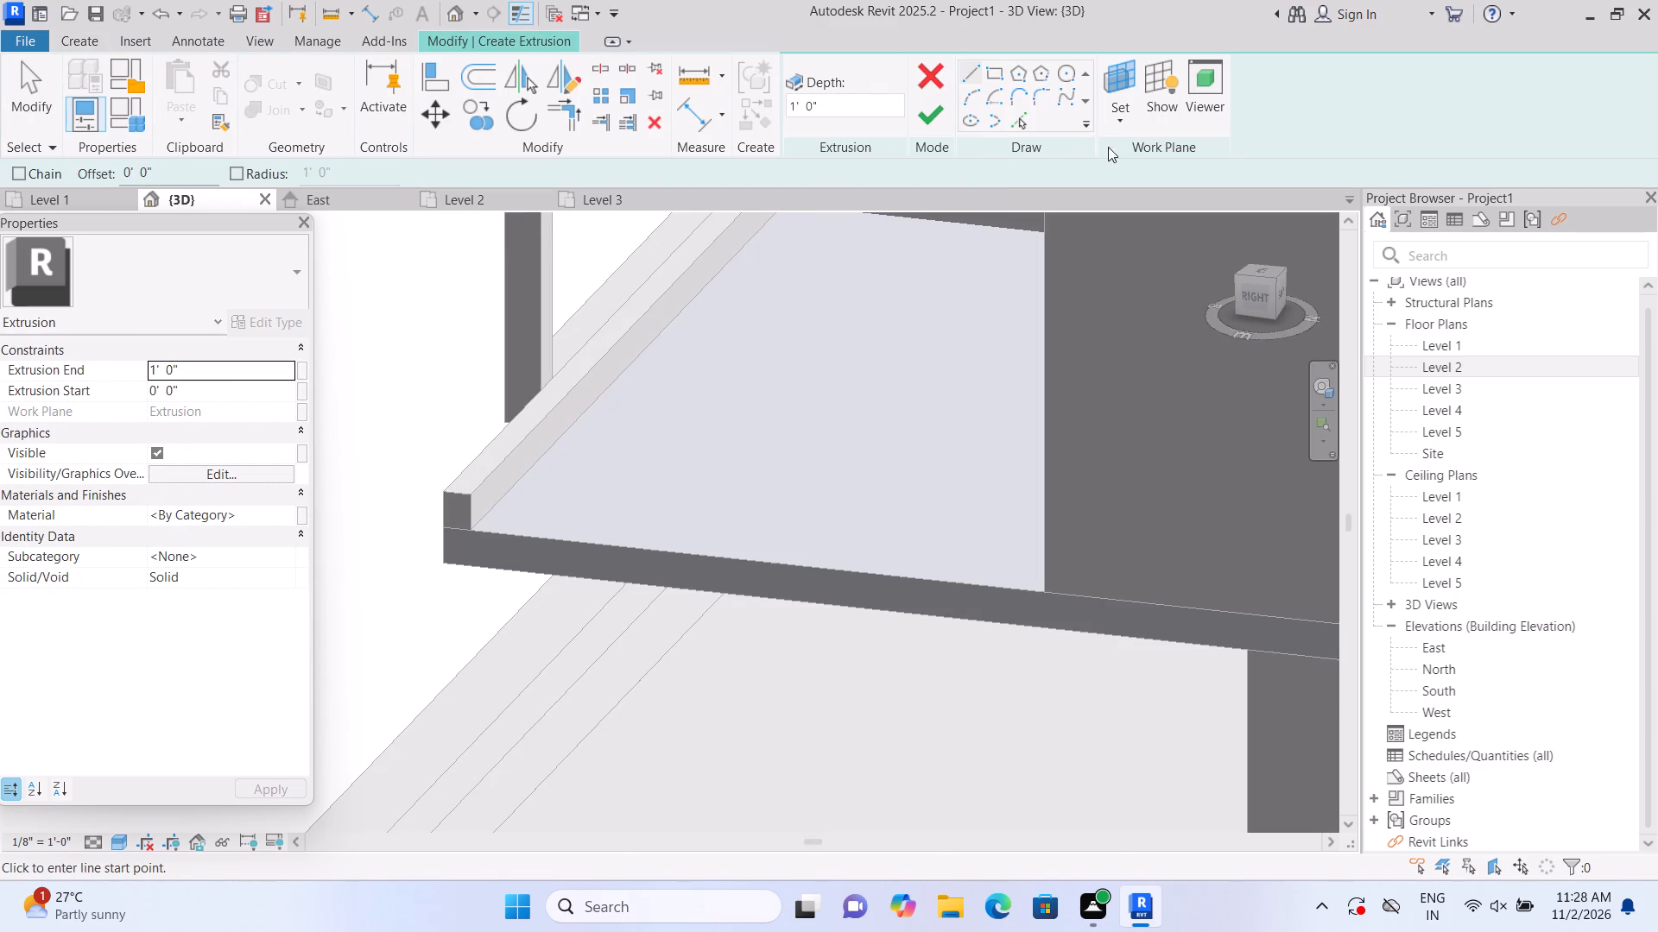
left_click(1125, 123)
left_click(1138, 187)
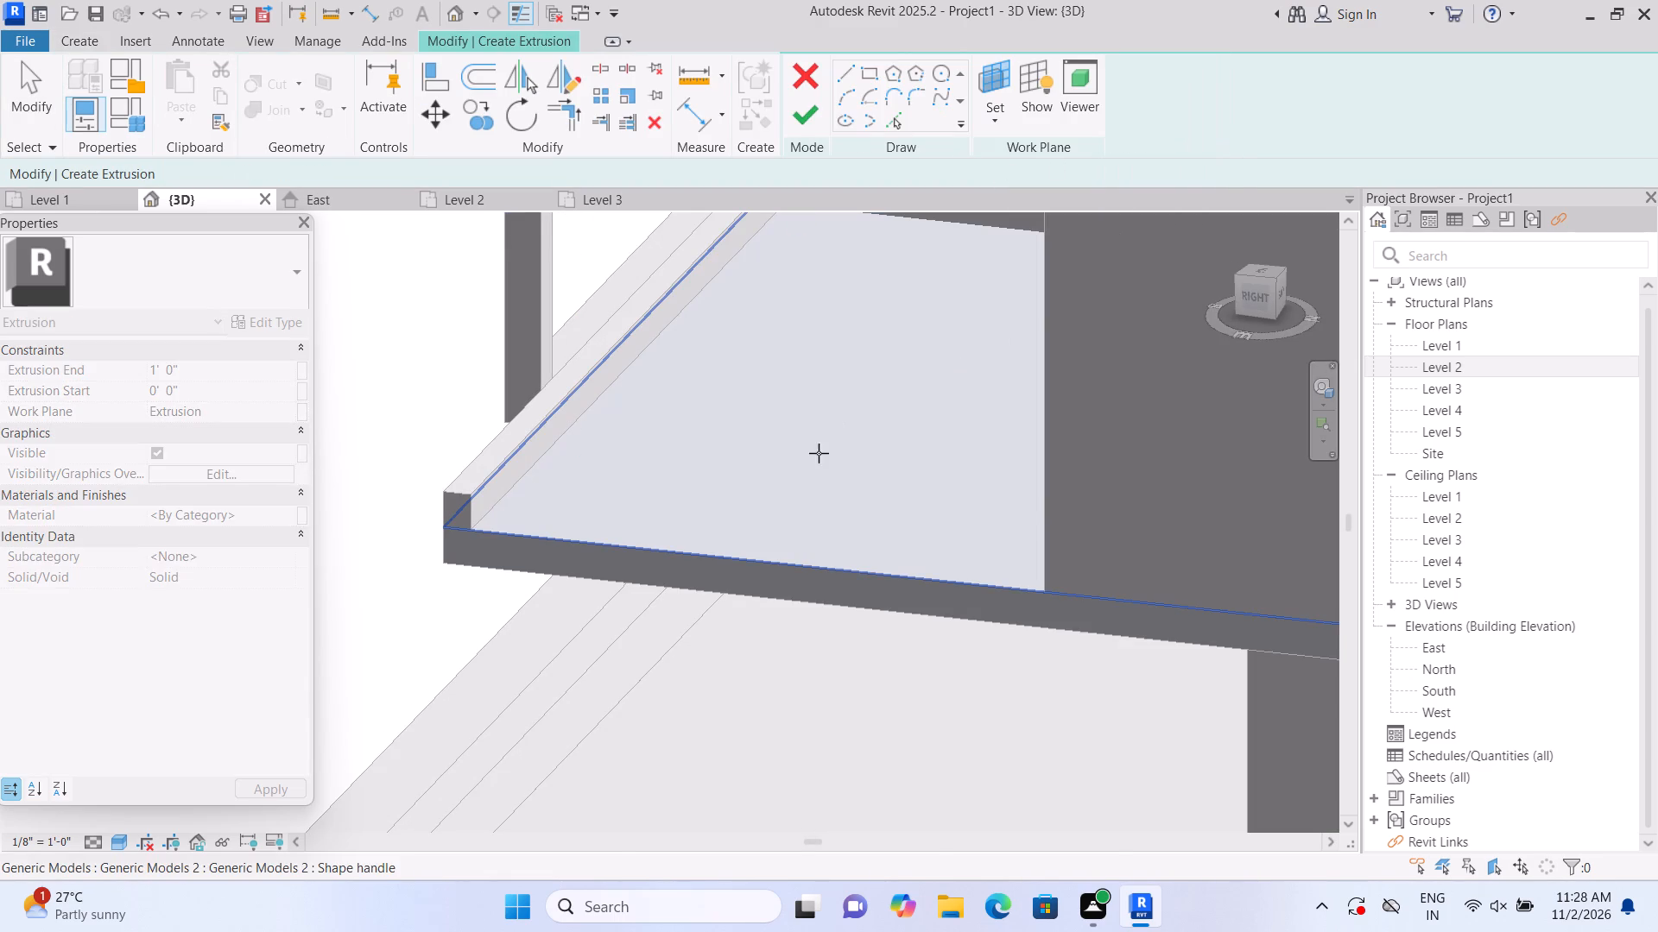
left_click(794, 482)
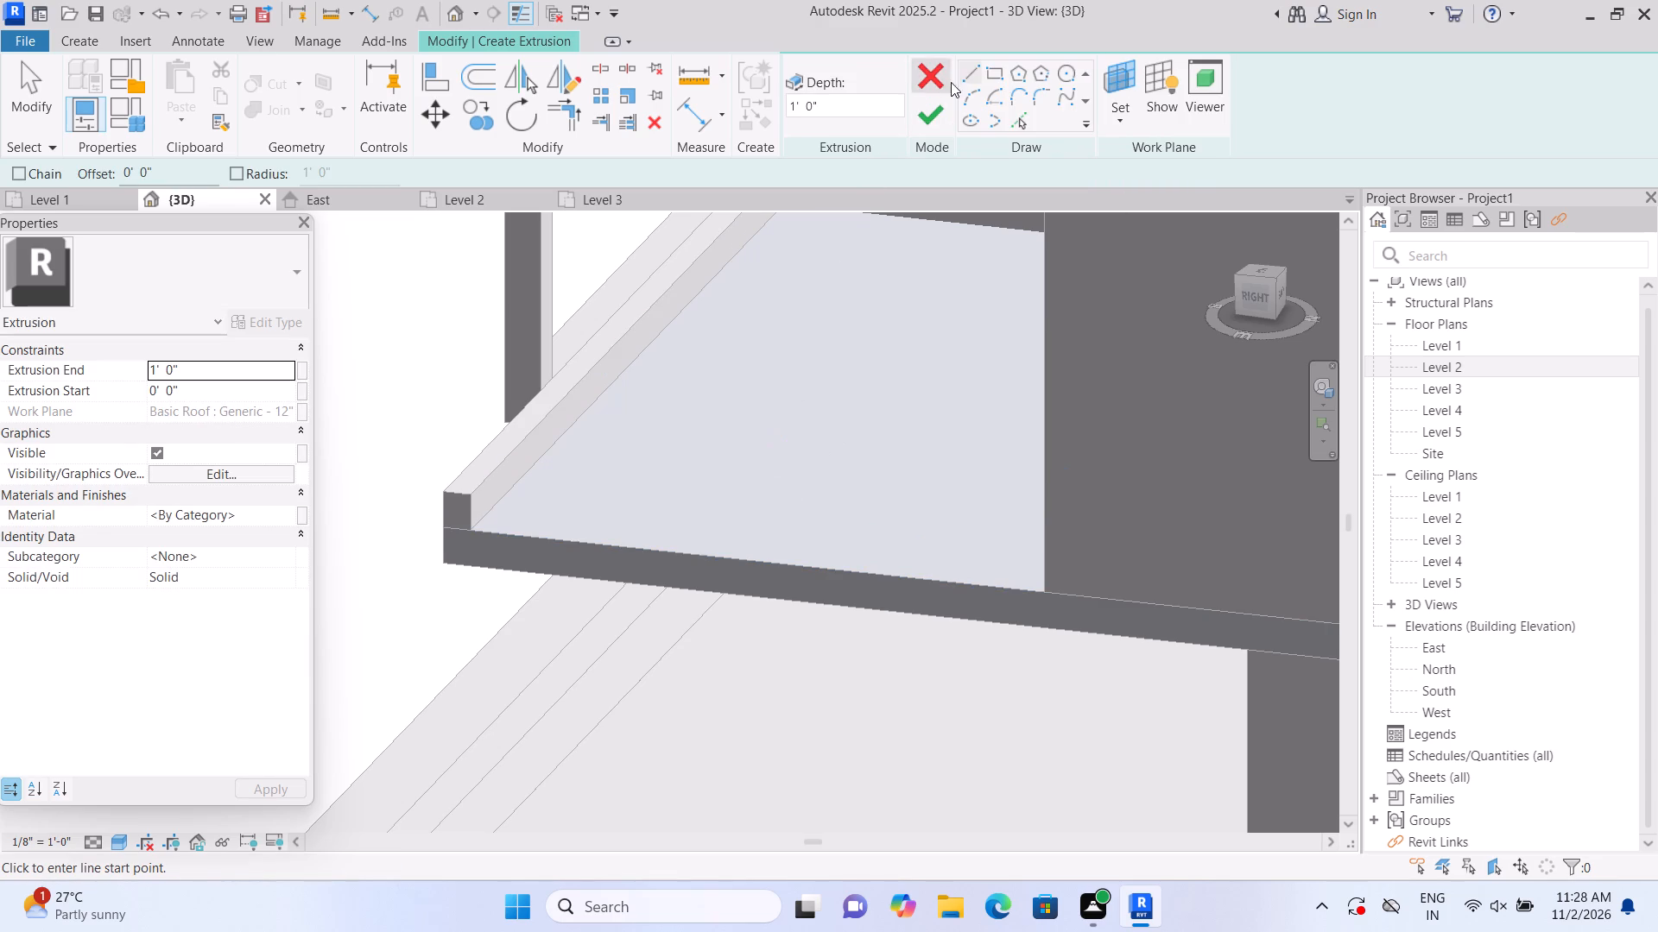
left_click(998, 72)
scroll(505, 546, "up", 1)
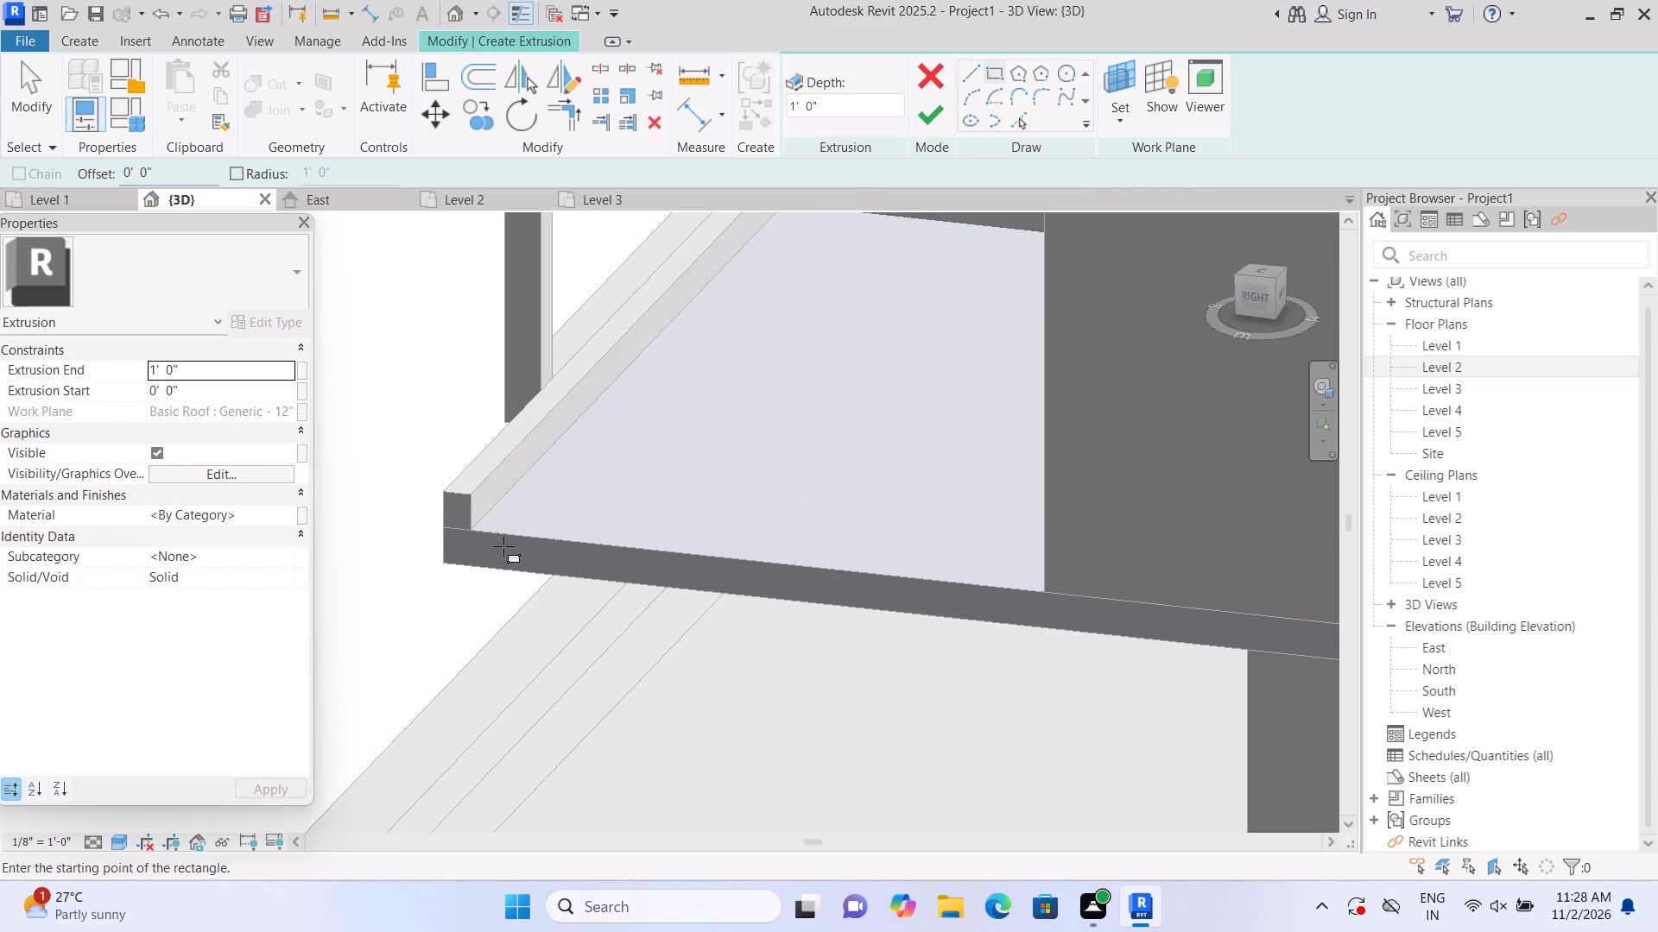
scroll(480, 539, "up", 1)
left_click(466, 525)
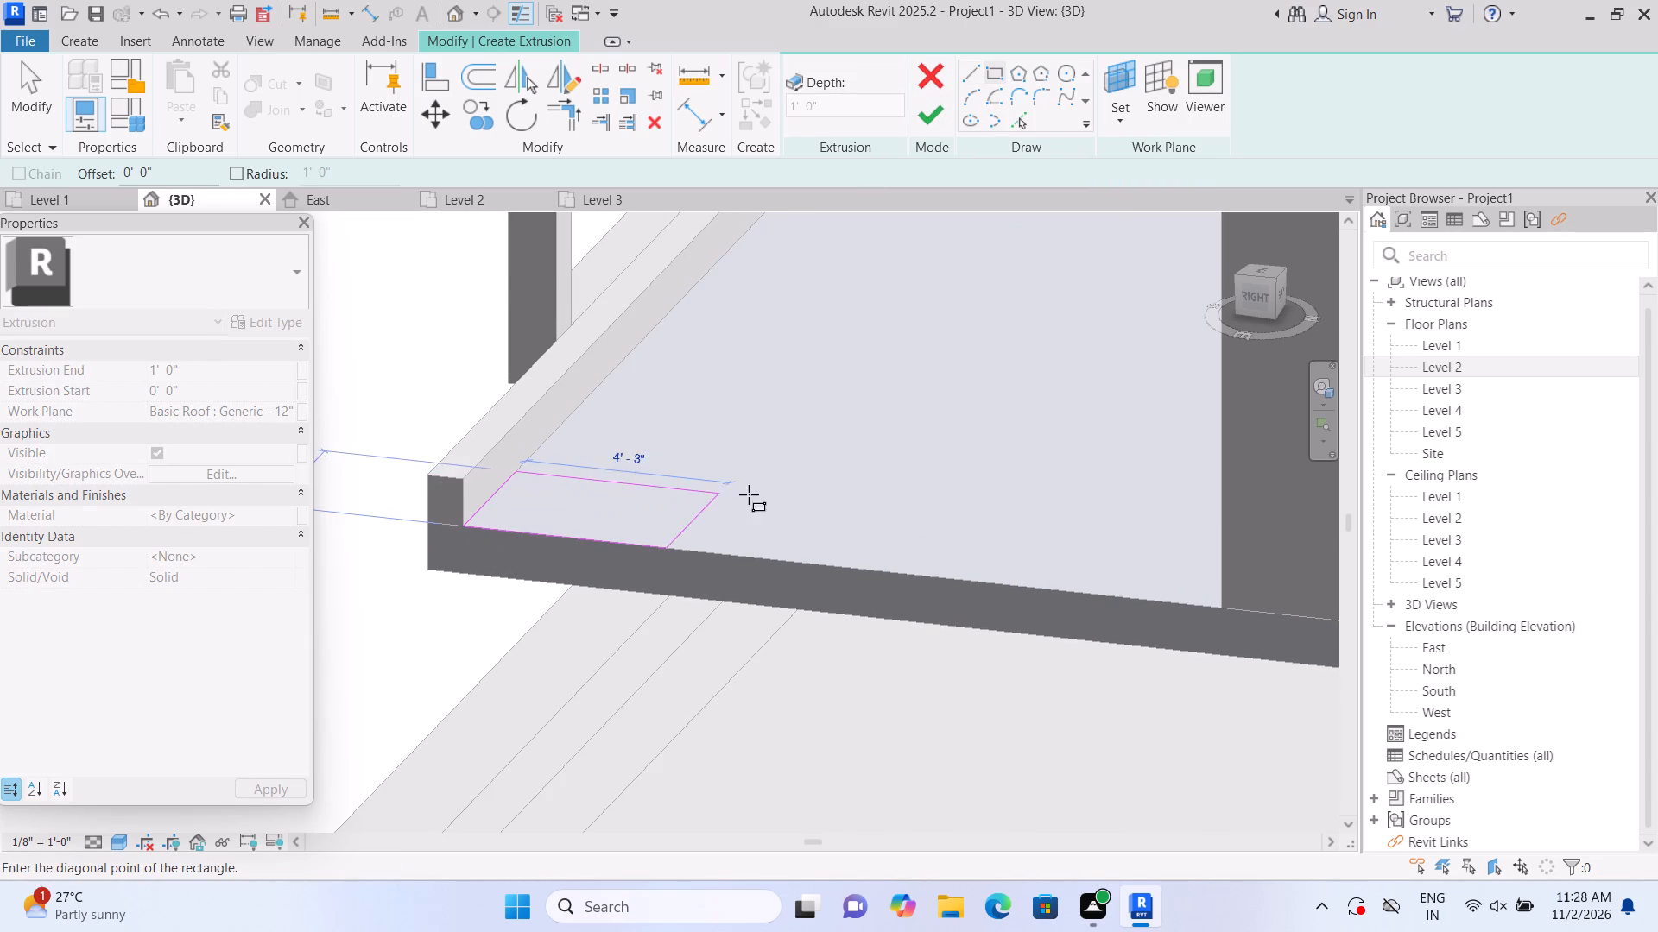
double_click(1220, 583)
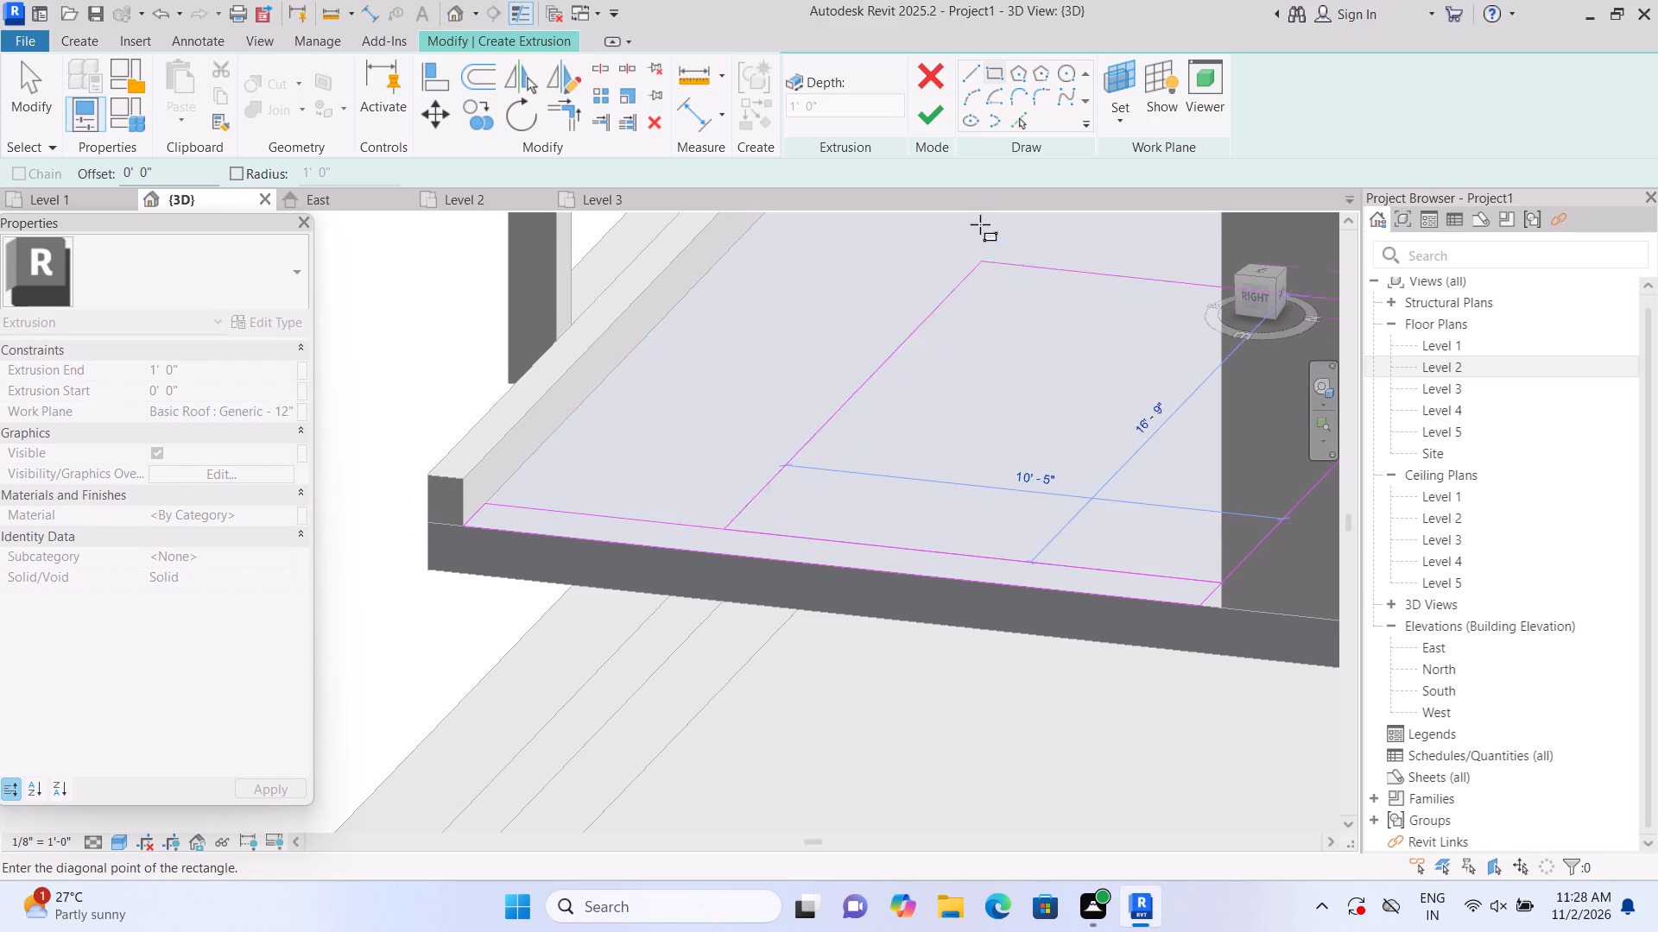
left_click(921, 123)
Stretch the far end of the new side band along the slab edge toward the house wall.
scroll(921, 418, "down", 2)
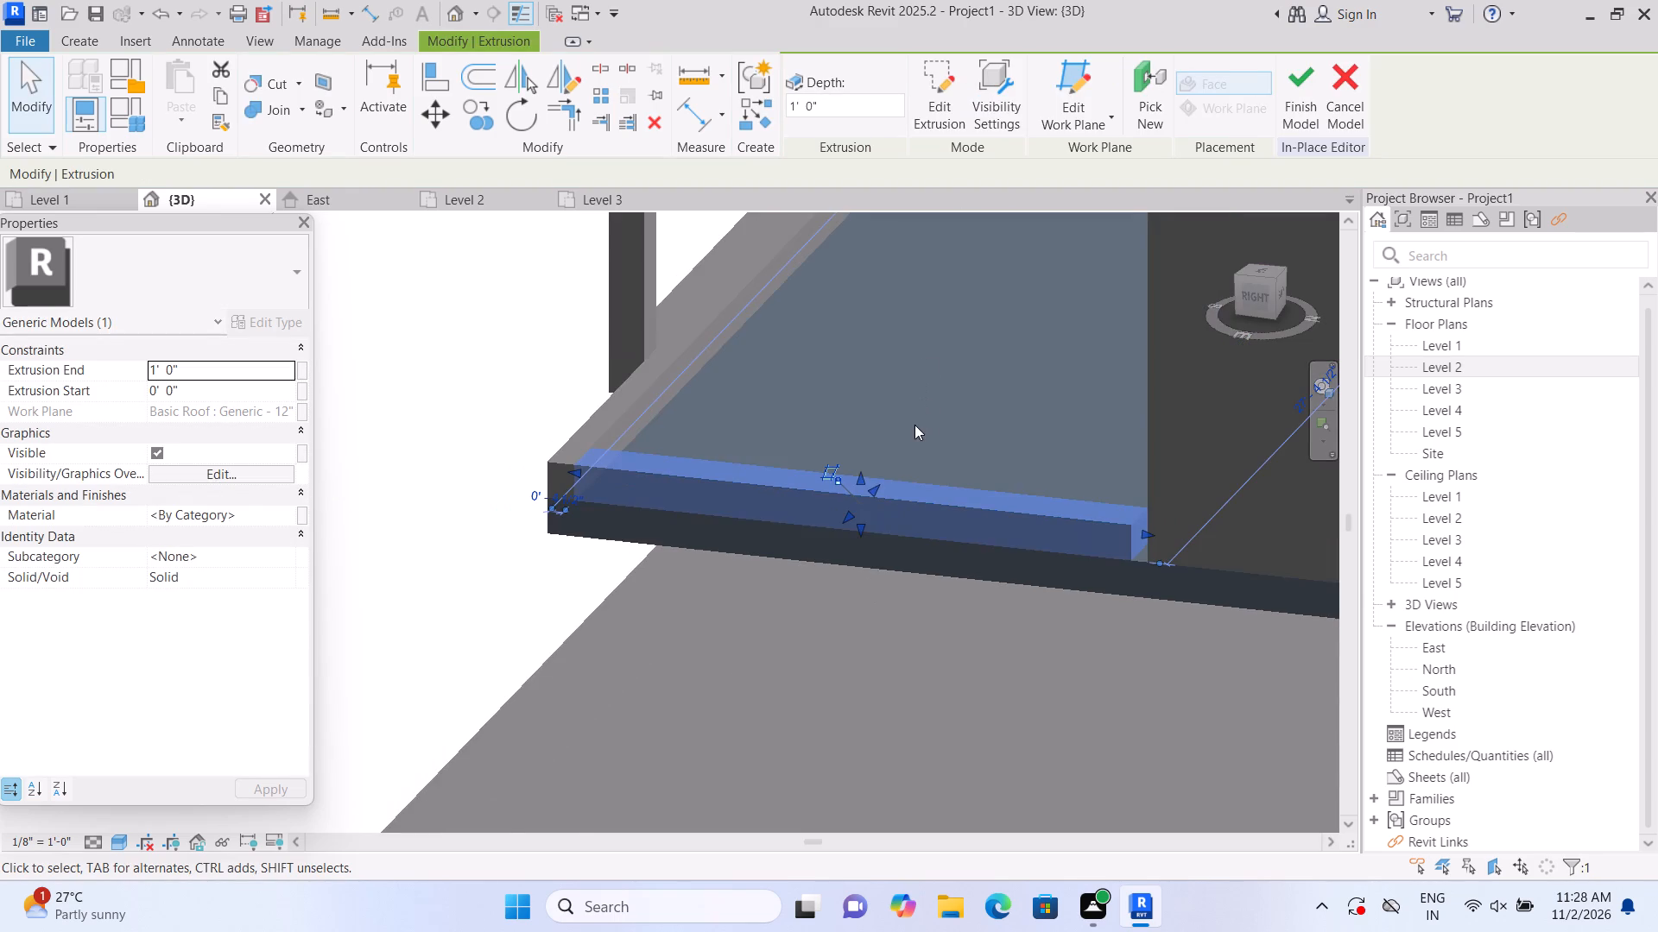
middle_click_drag(579, 662, 635, 690, "shift")
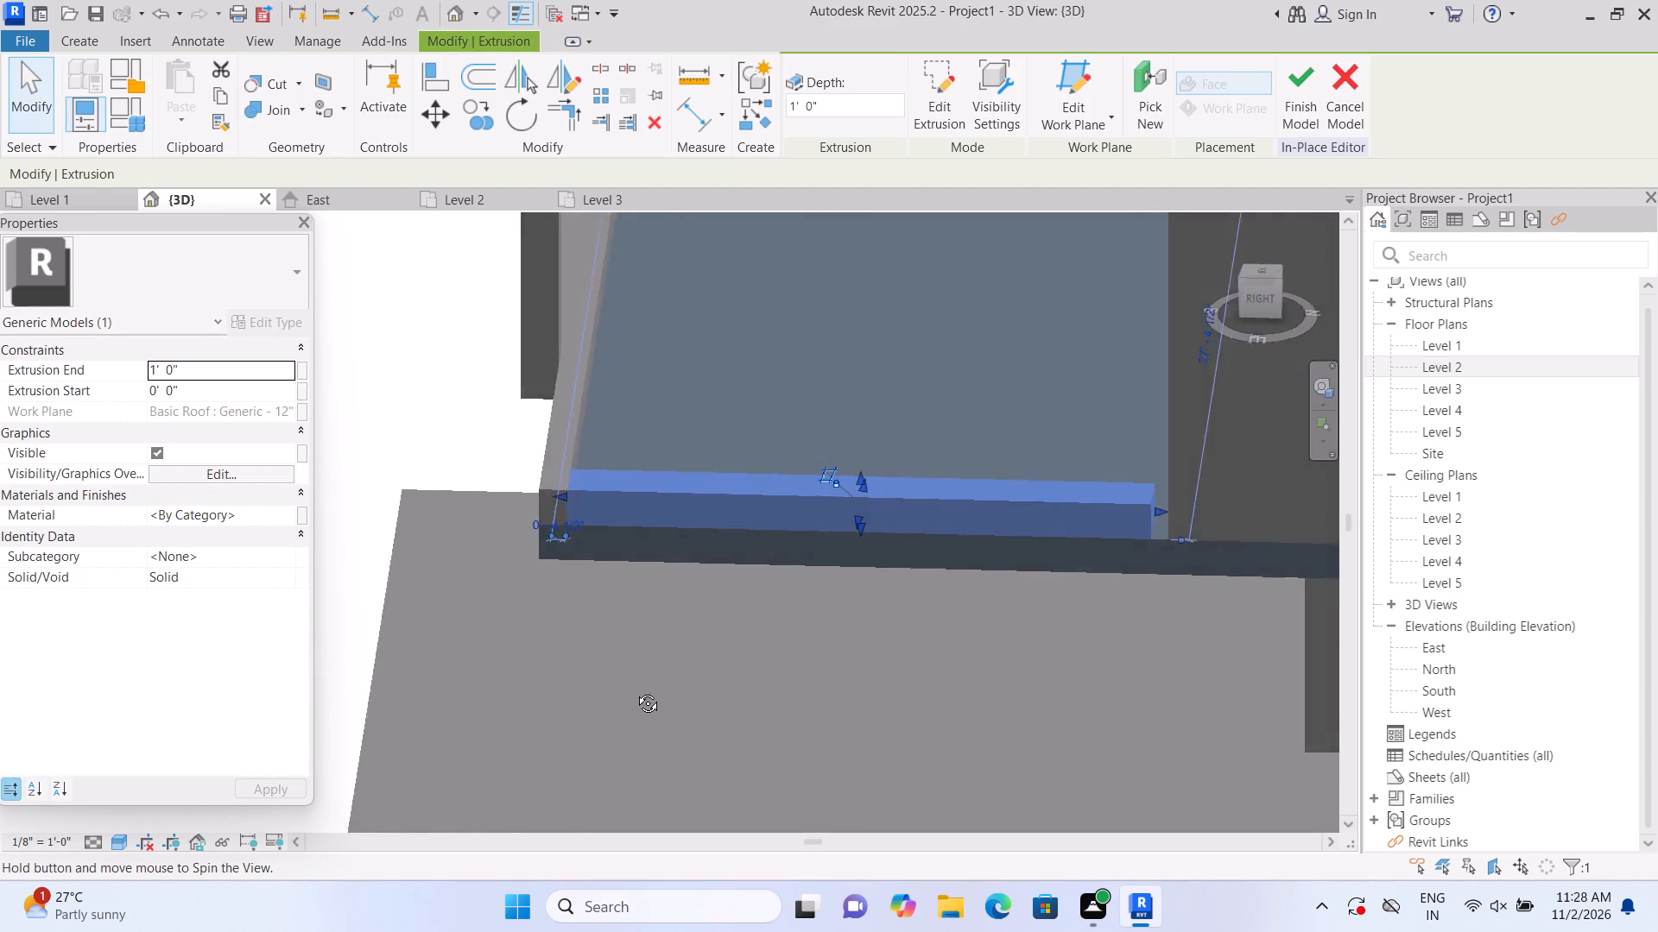
middle_click_drag(635, 690, 682, 684, "shift")
scroll(708, 619, "up", 1)
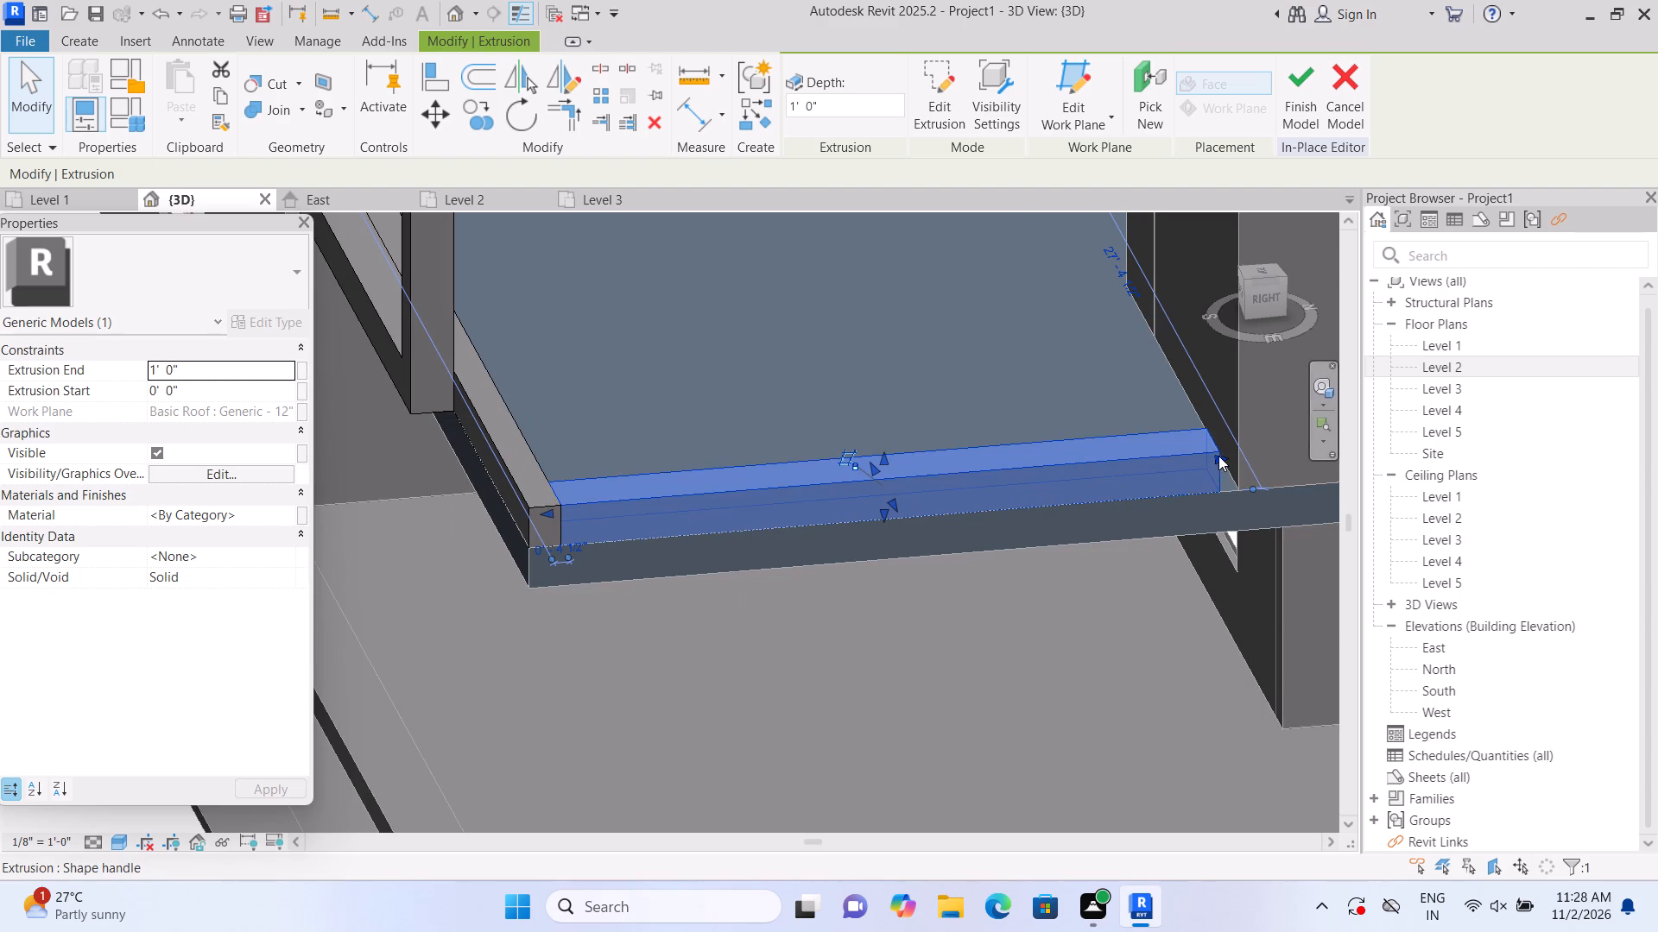
left_click(1218, 454)
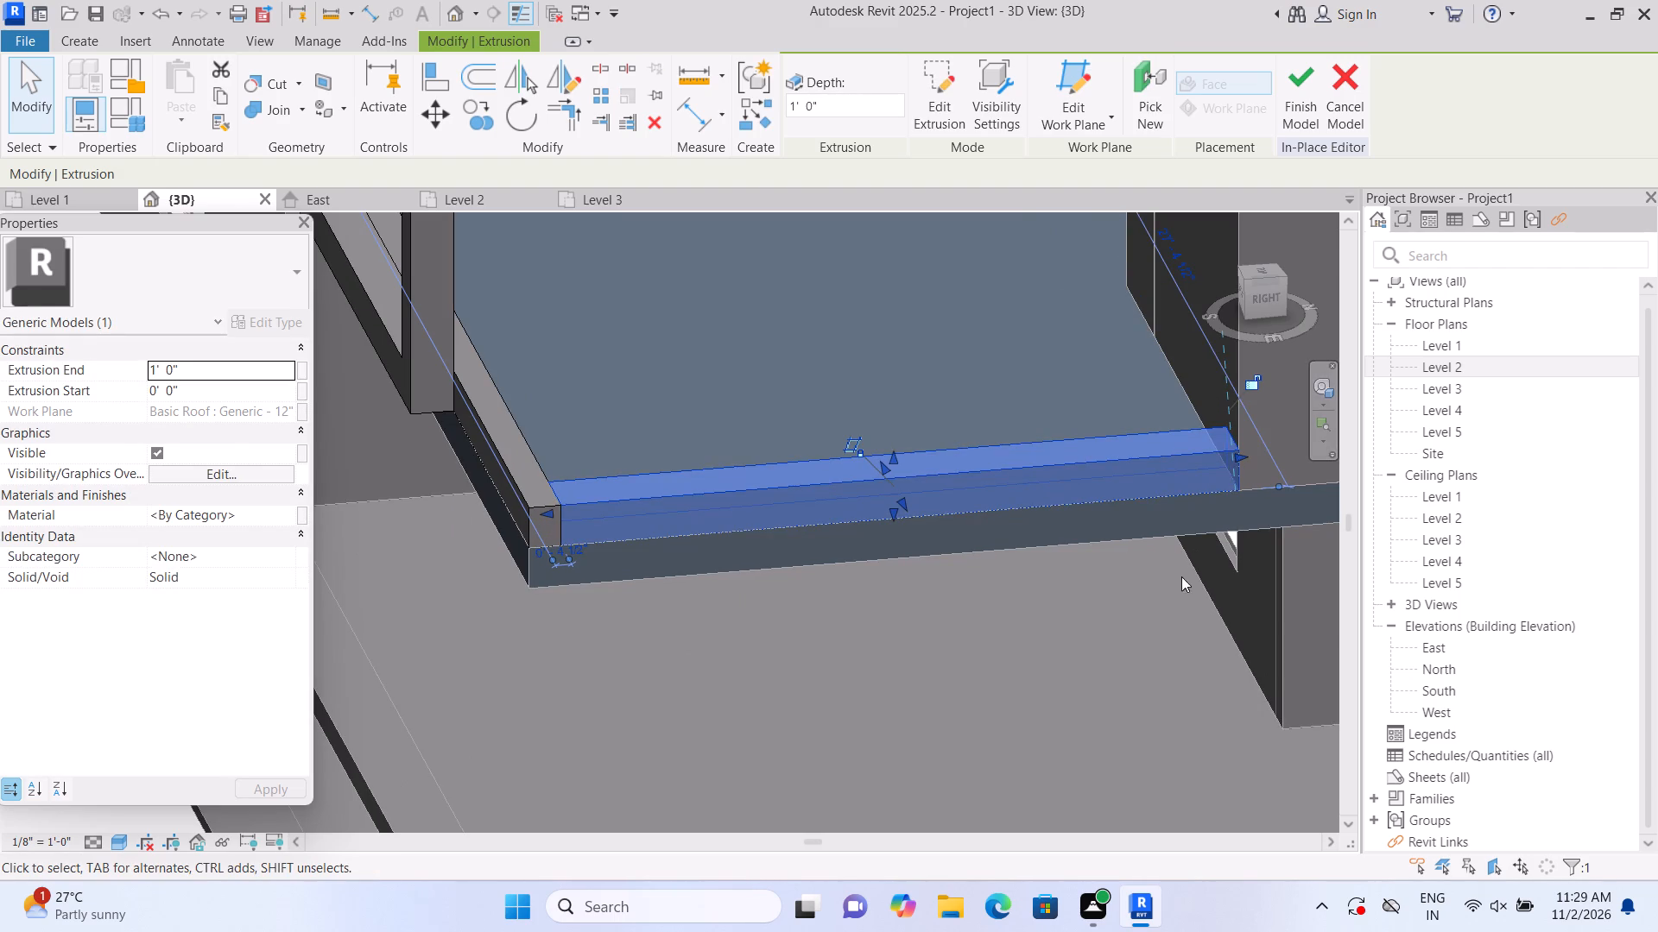
left_click(1160, 640)
Fine-adjust the far end of the side band so it meets the corner of the house wall.
scroll(1158, 639, "down", 3)
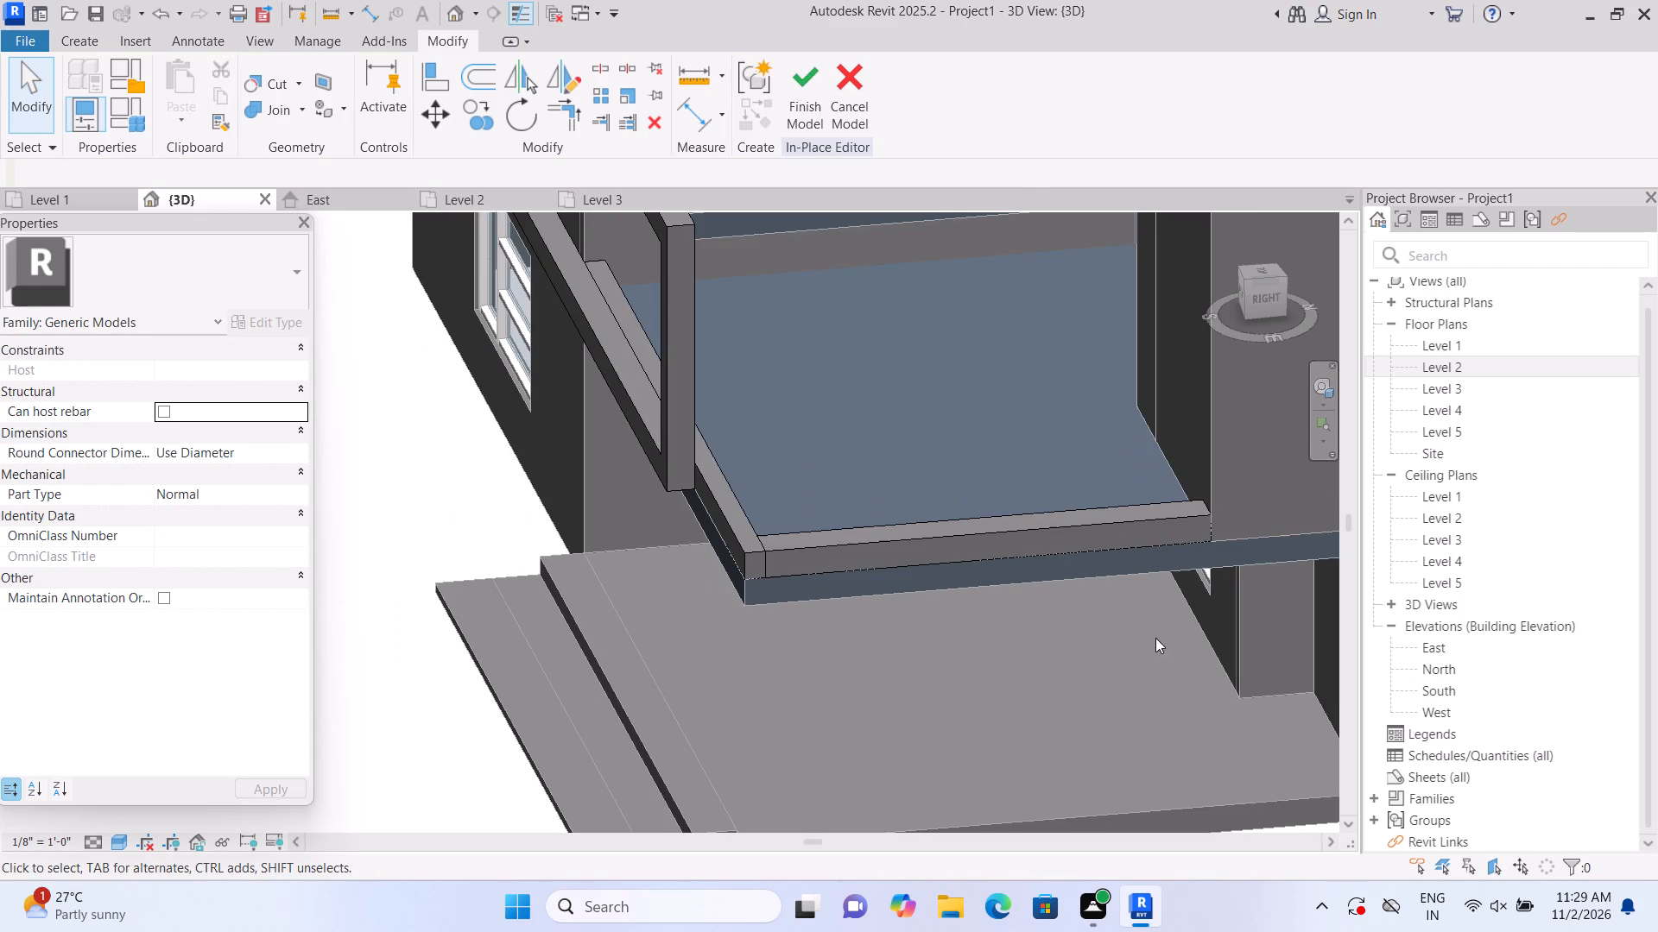
middle_click_drag(887, 656, 1044, 666, "shift")
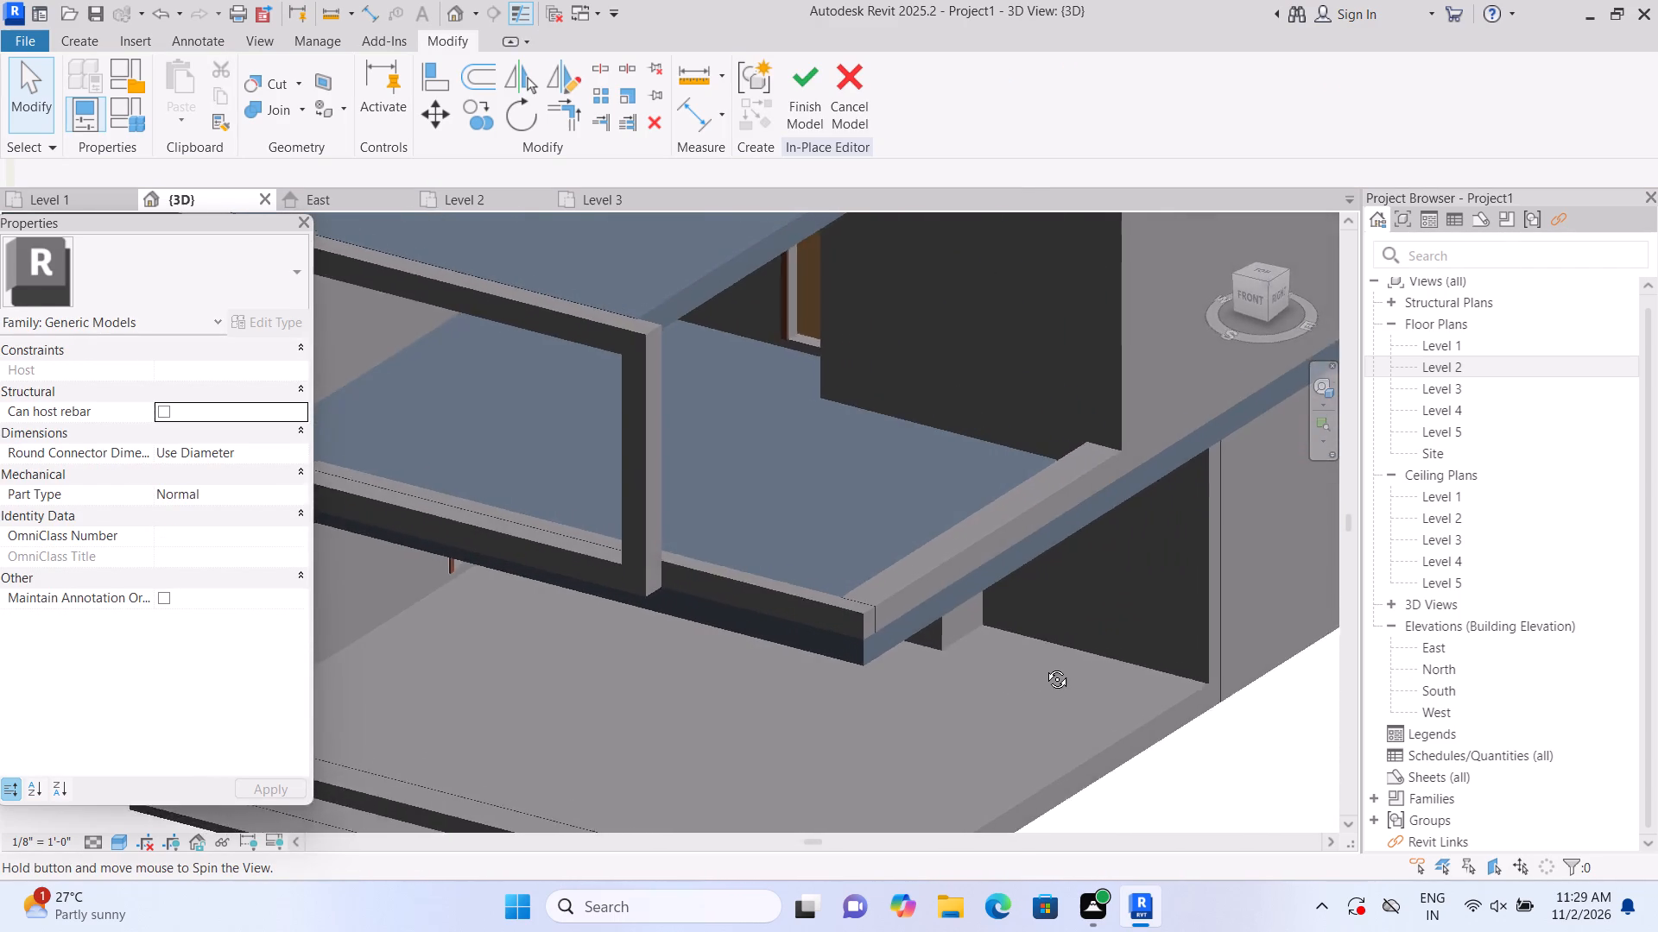
middle_click_drag(1044, 666, 1092, 645, "shift")
scroll(1036, 462, "up", 4)
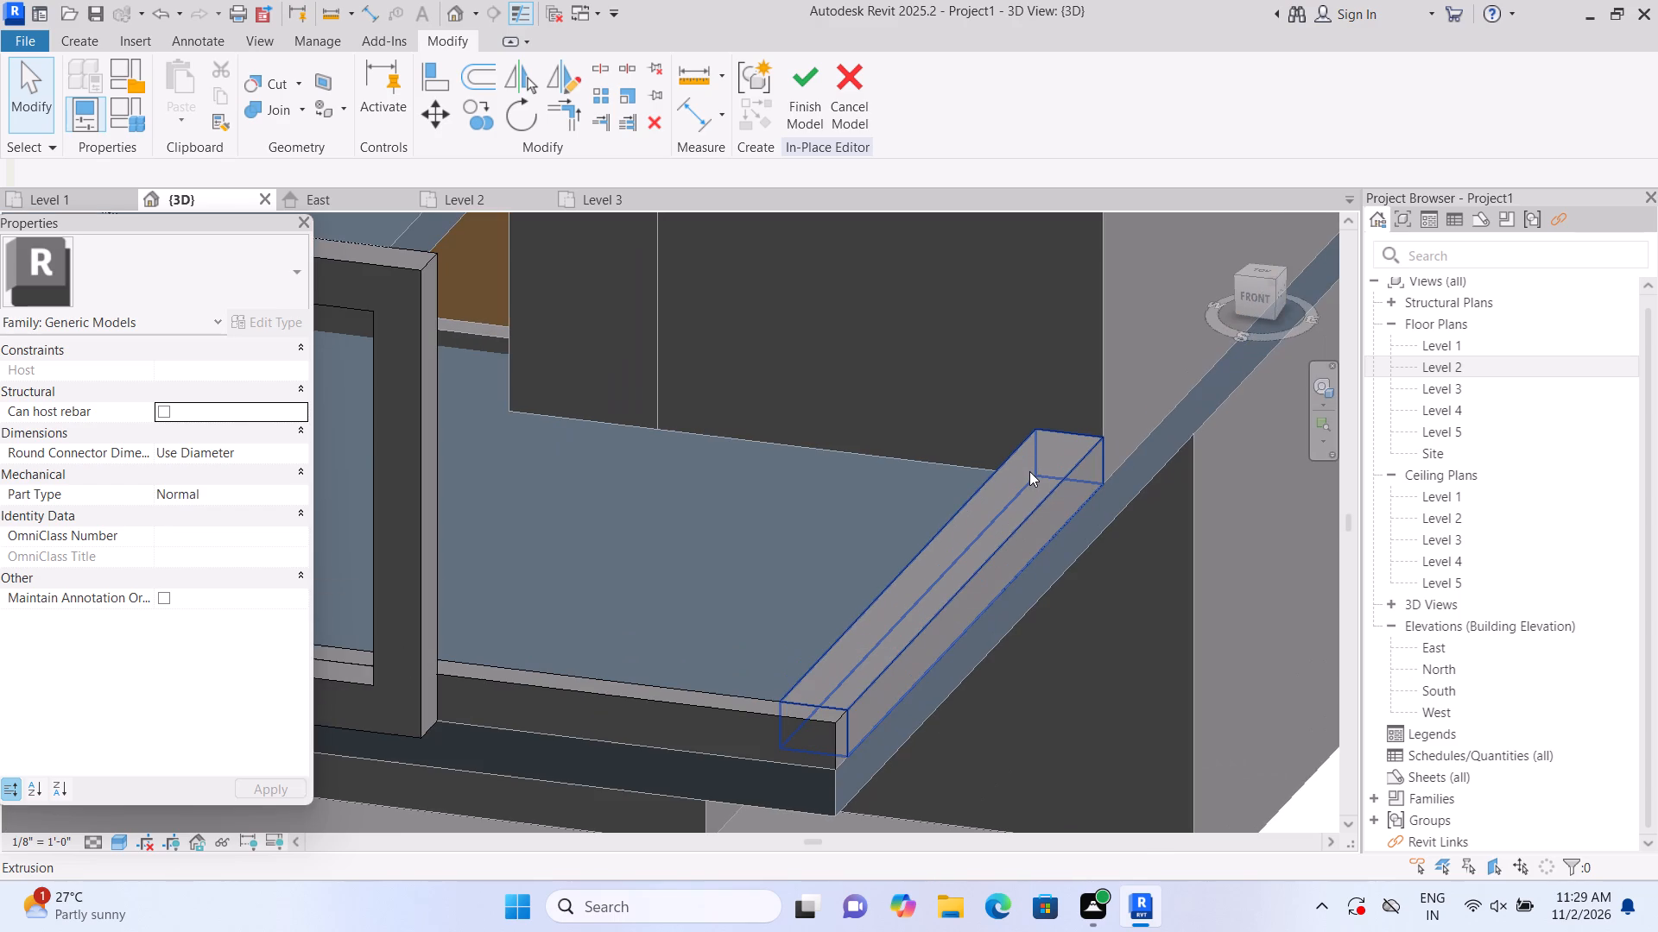
scroll(1029, 473, "up", 2)
left_click(1029, 473)
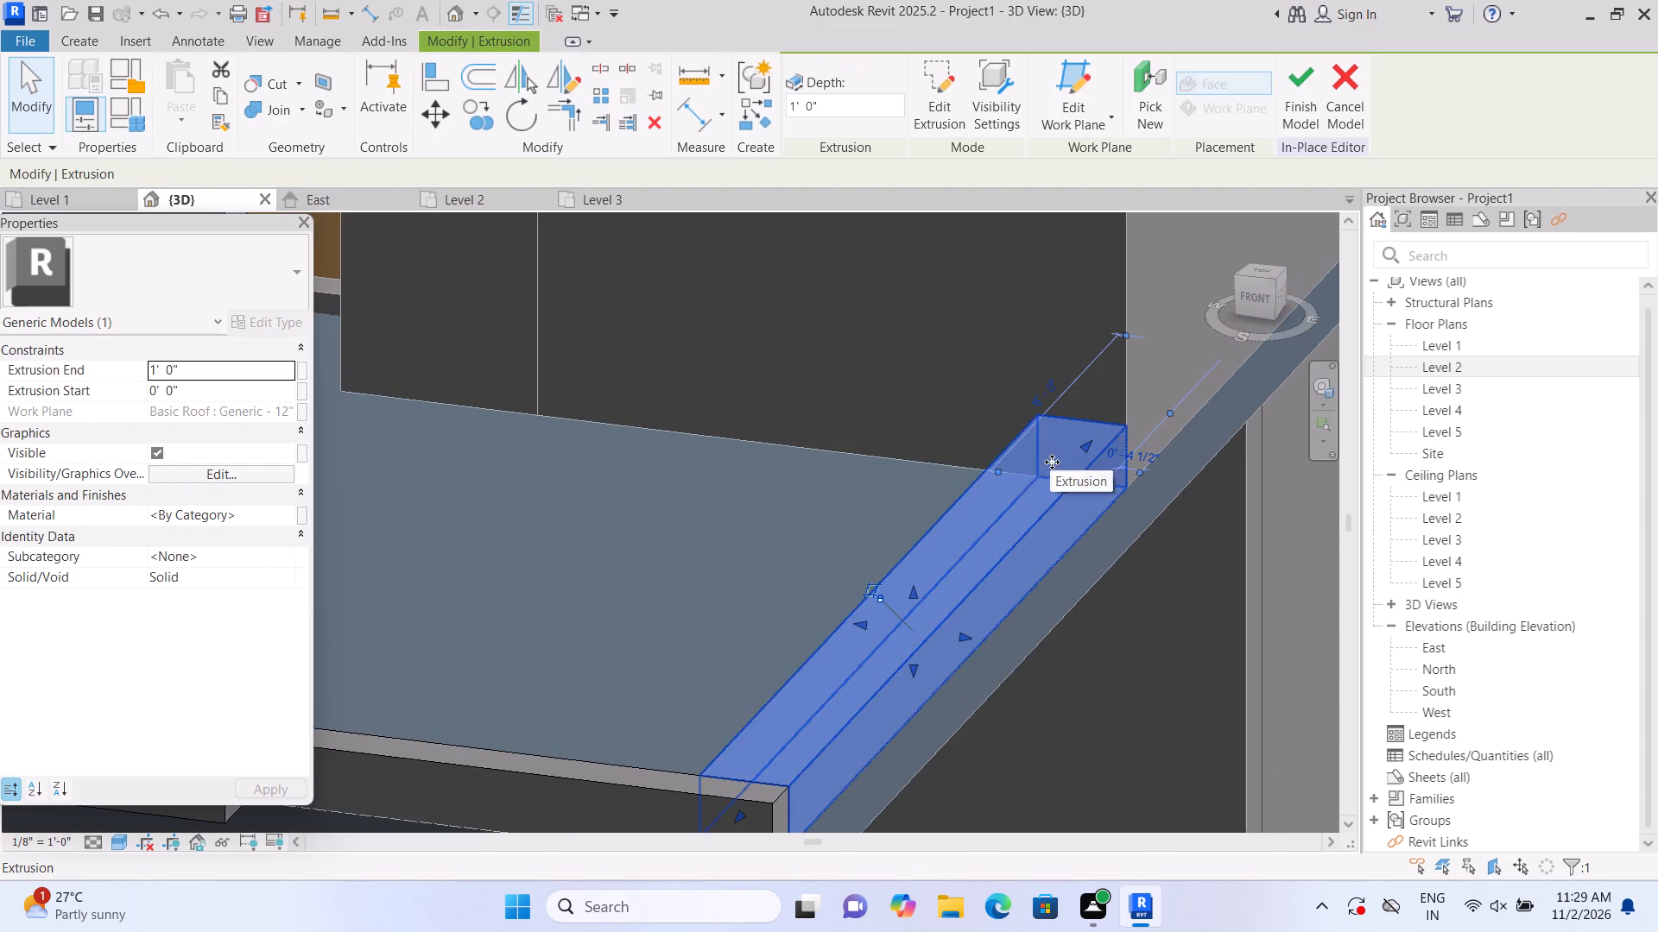
left_click_drag(1087, 445, 1095, 438)
scroll(1081, 459, "down", 1)
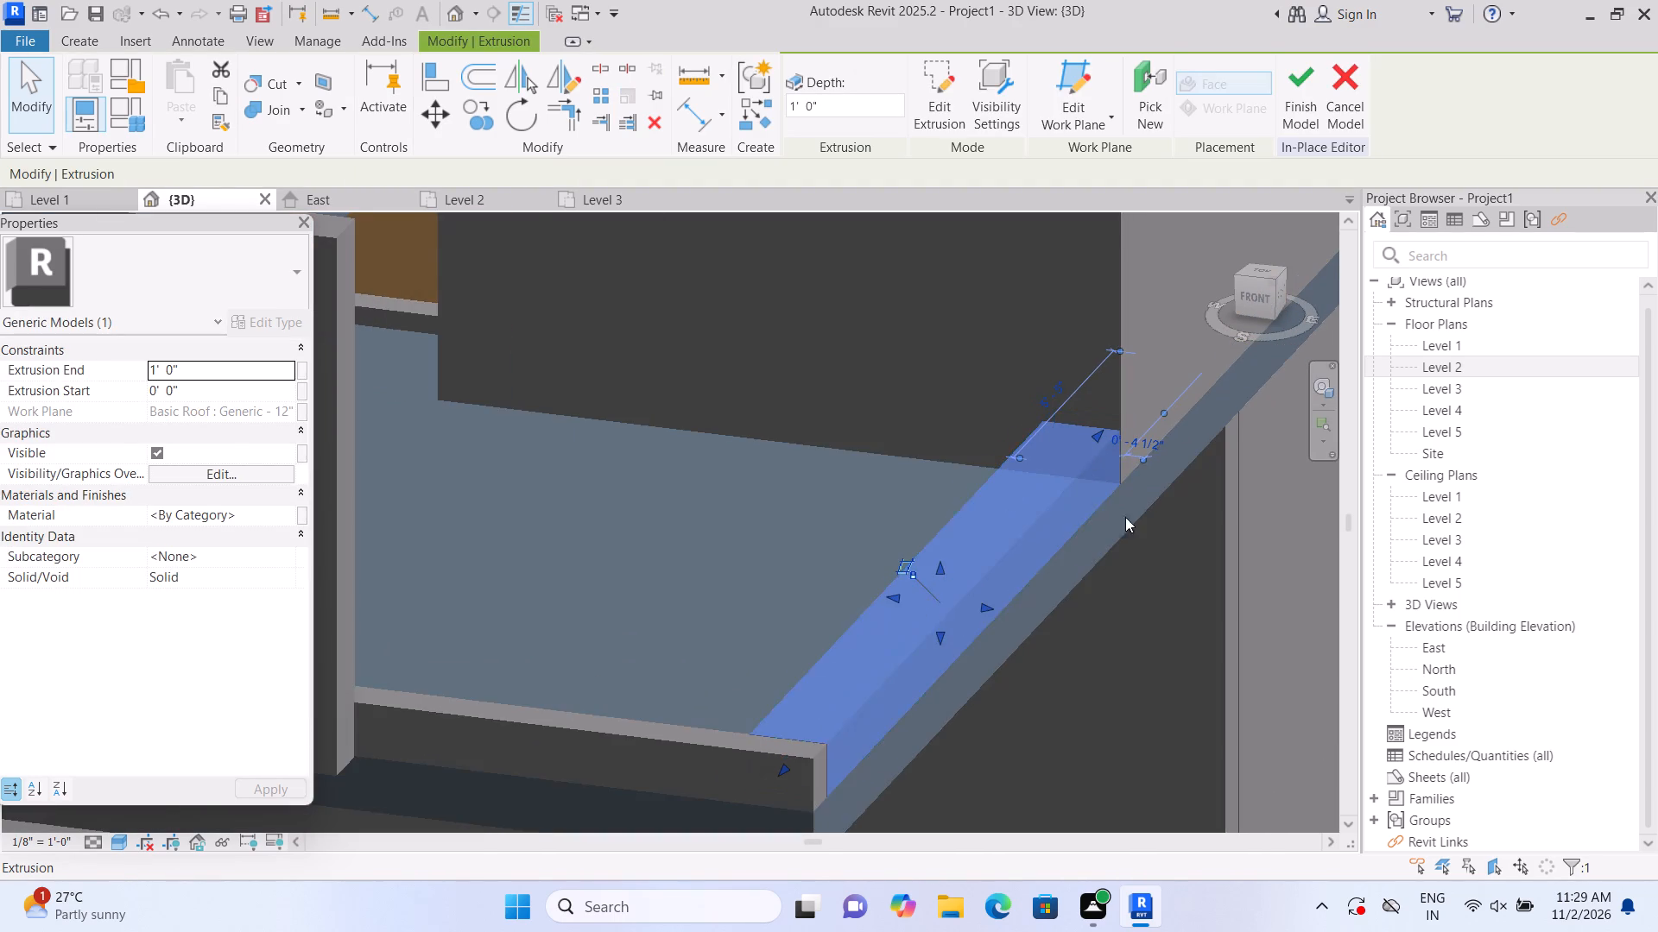
double_click(1147, 556)
left_click(1052, 494)
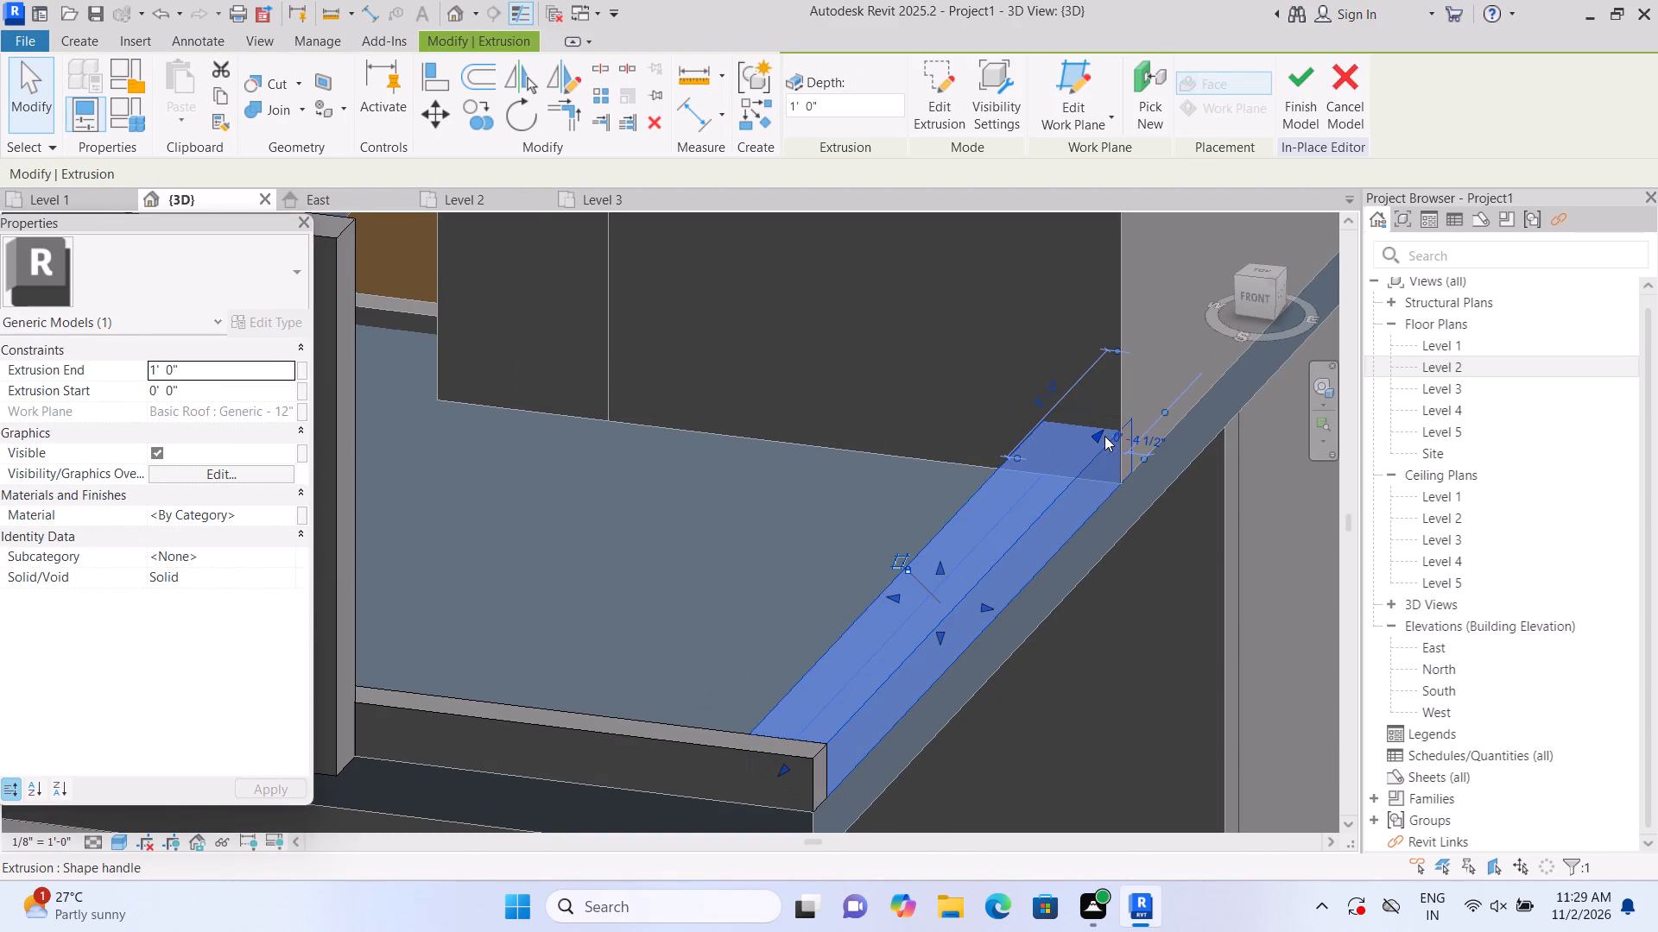
left_click_drag(1098, 434, 1092, 450)
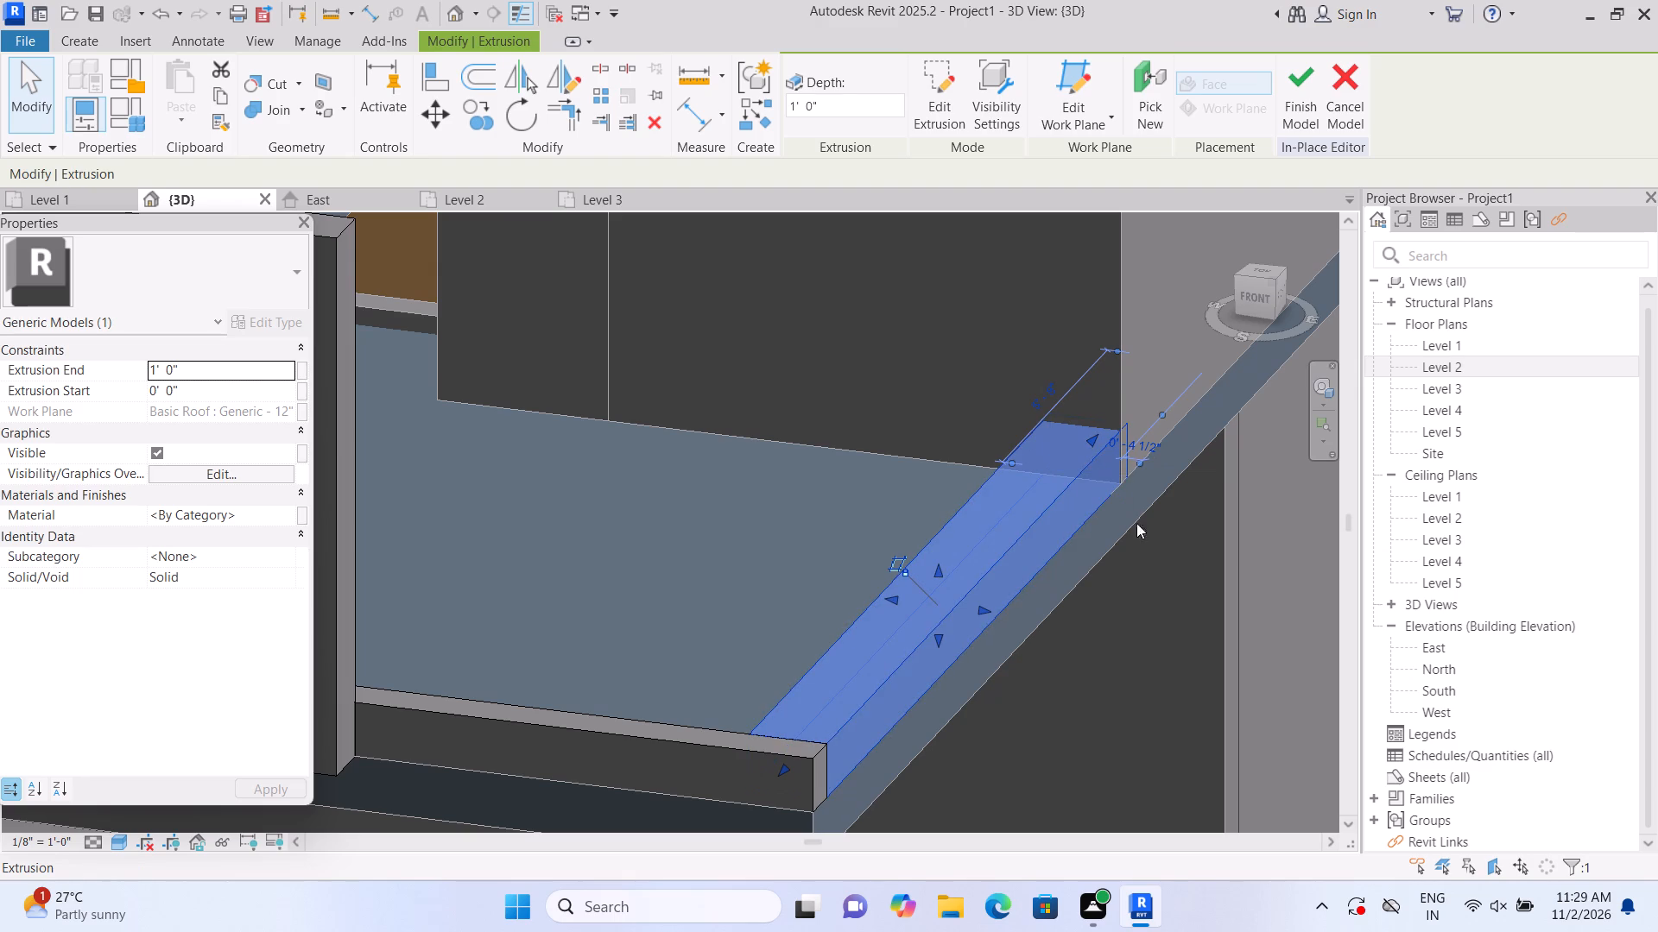
double_click(1147, 548)
scroll(1124, 525, "up", 2)
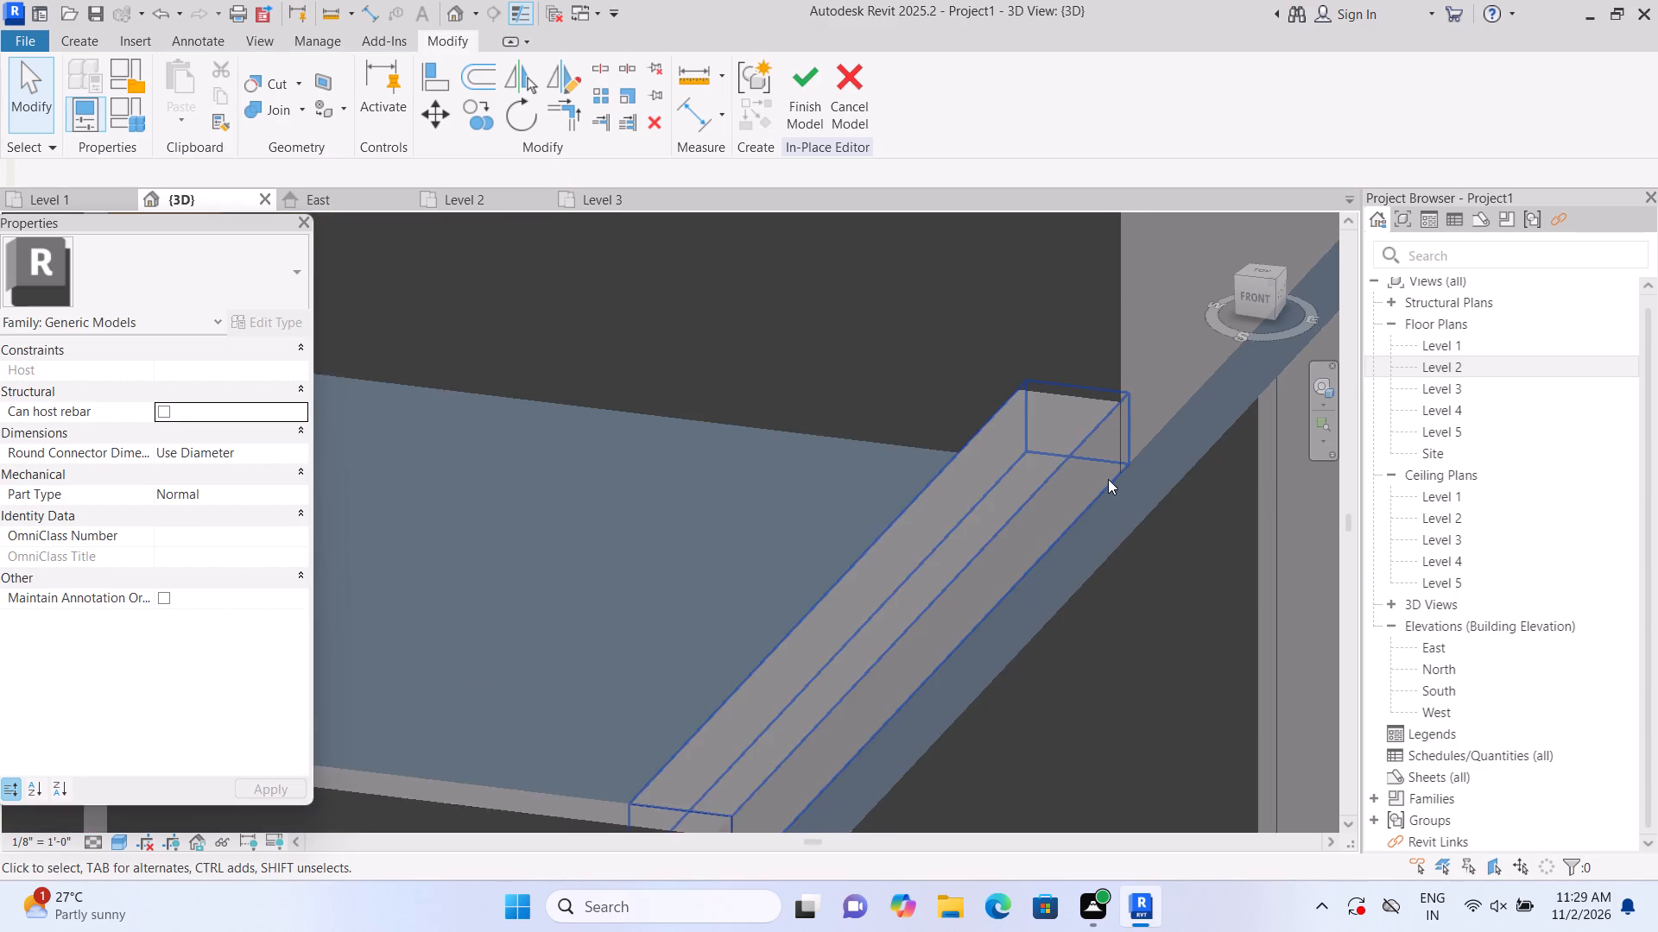
scroll(1108, 479, "up", 2)
left_click(1090, 487)
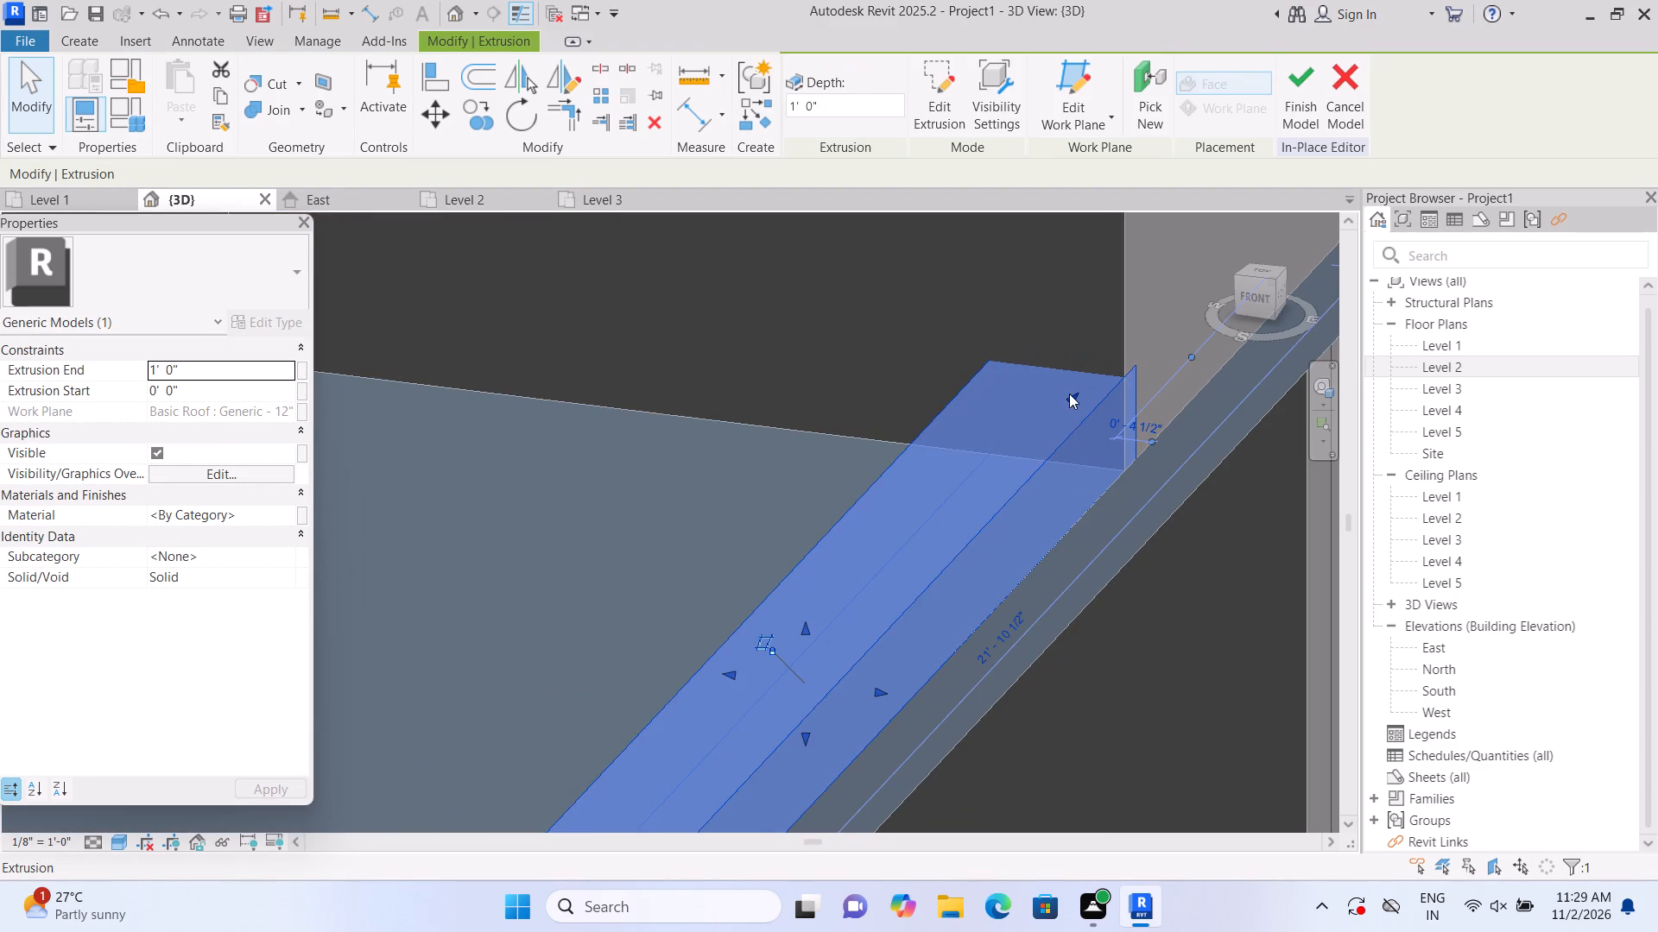
left_click_drag(1074, 398, 1061, 415)
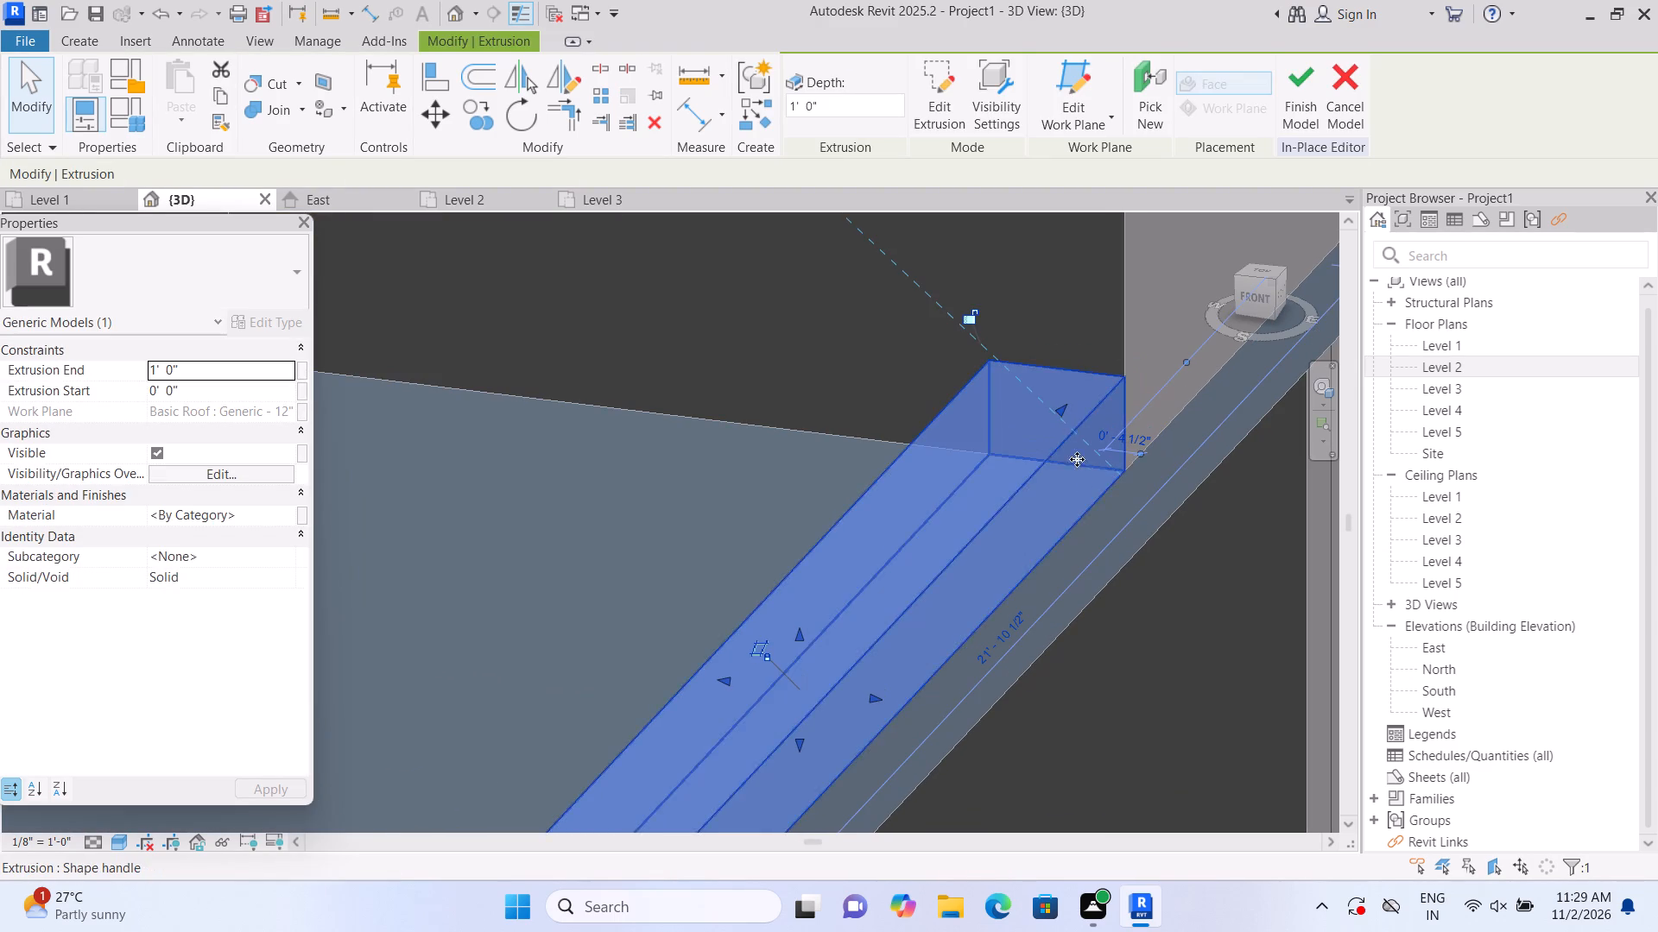
left_click(1187, 610)
Join the front lower band and the new side band at the balcony corner with Join Geometry.
scroll(1175, 607, "down", 8)
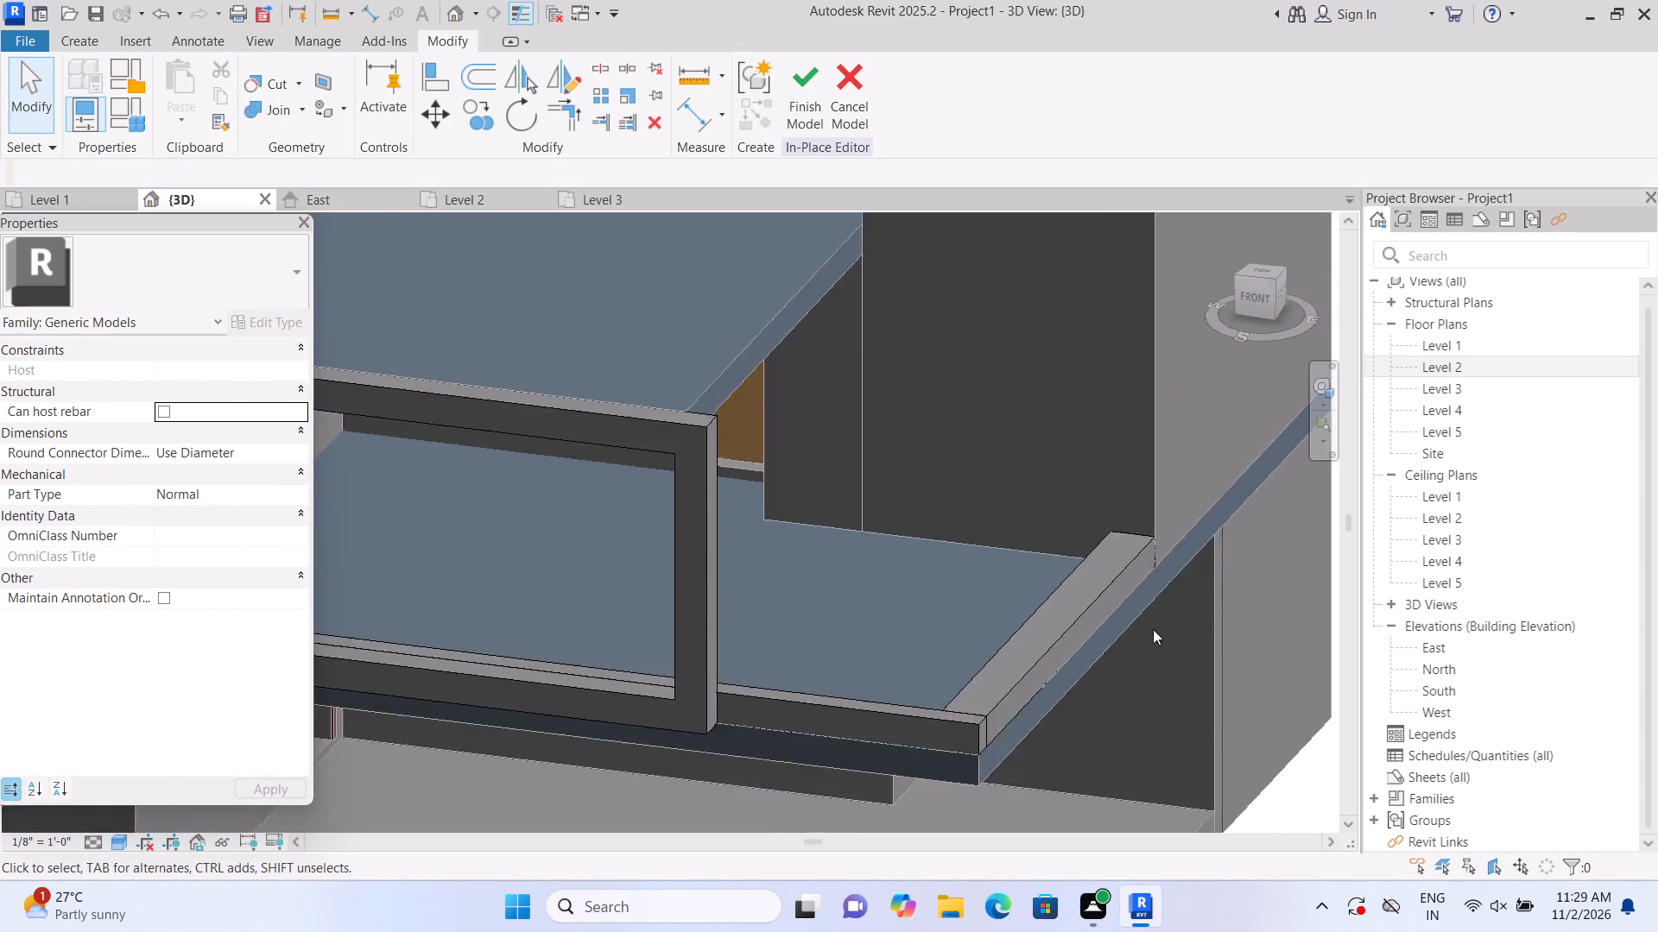
scroll(1152, 633, "down", 2)
scroll(1035, 721, "up", 2)
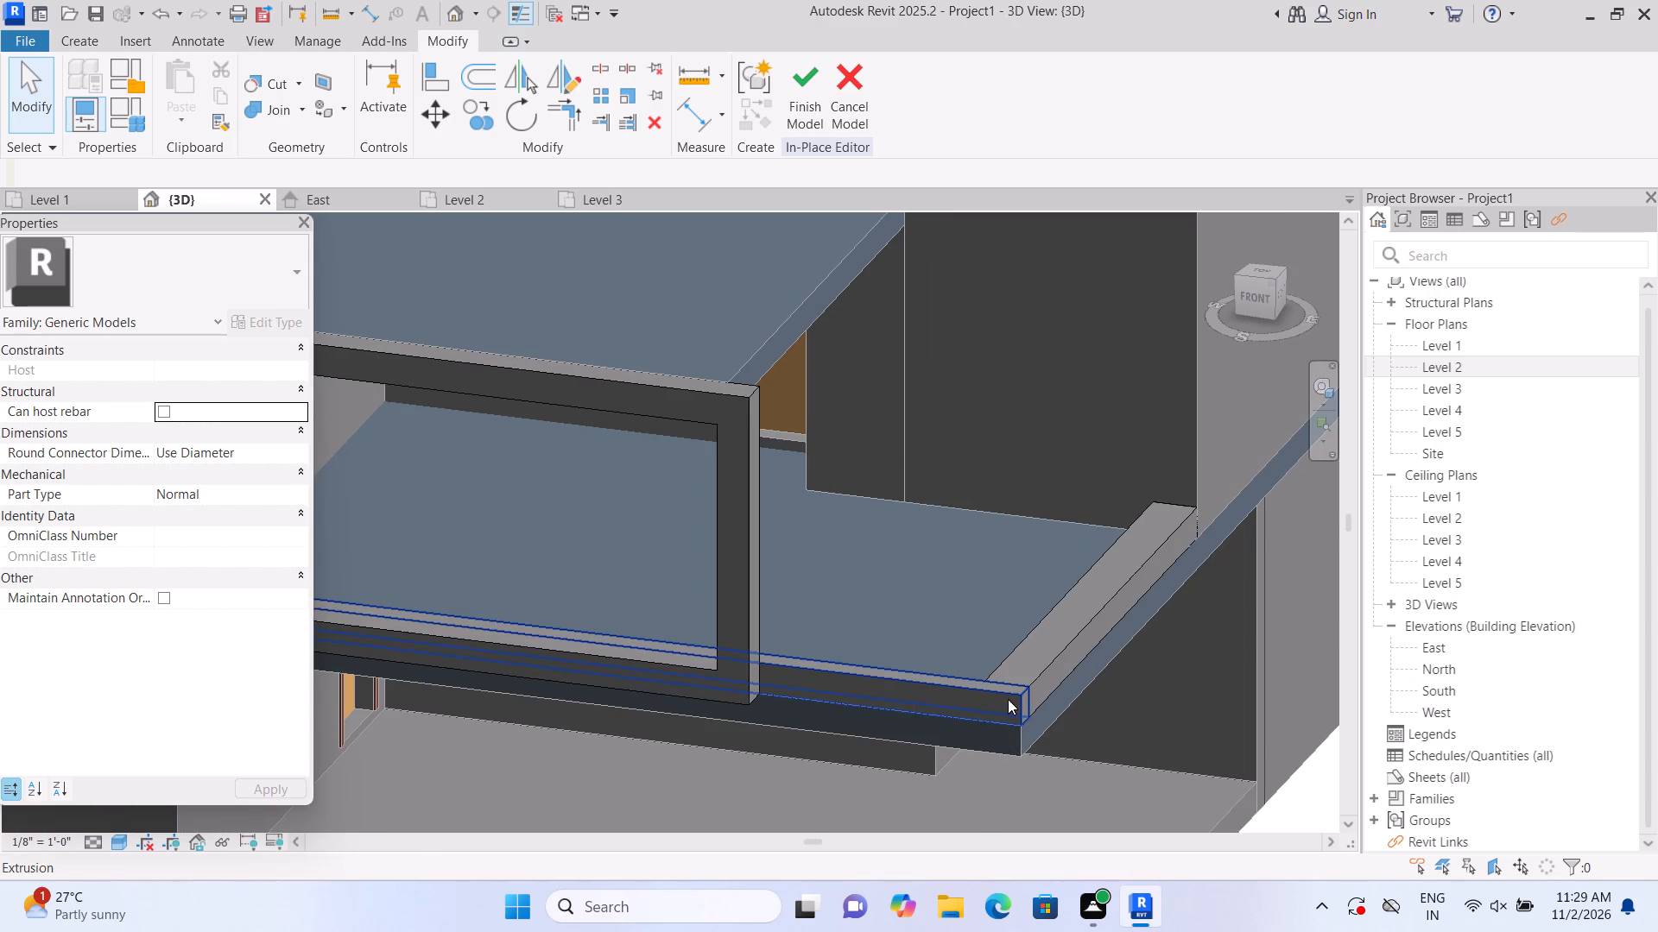
left_click(306, 109)
left_click_drag(306, 135, 306, 143)
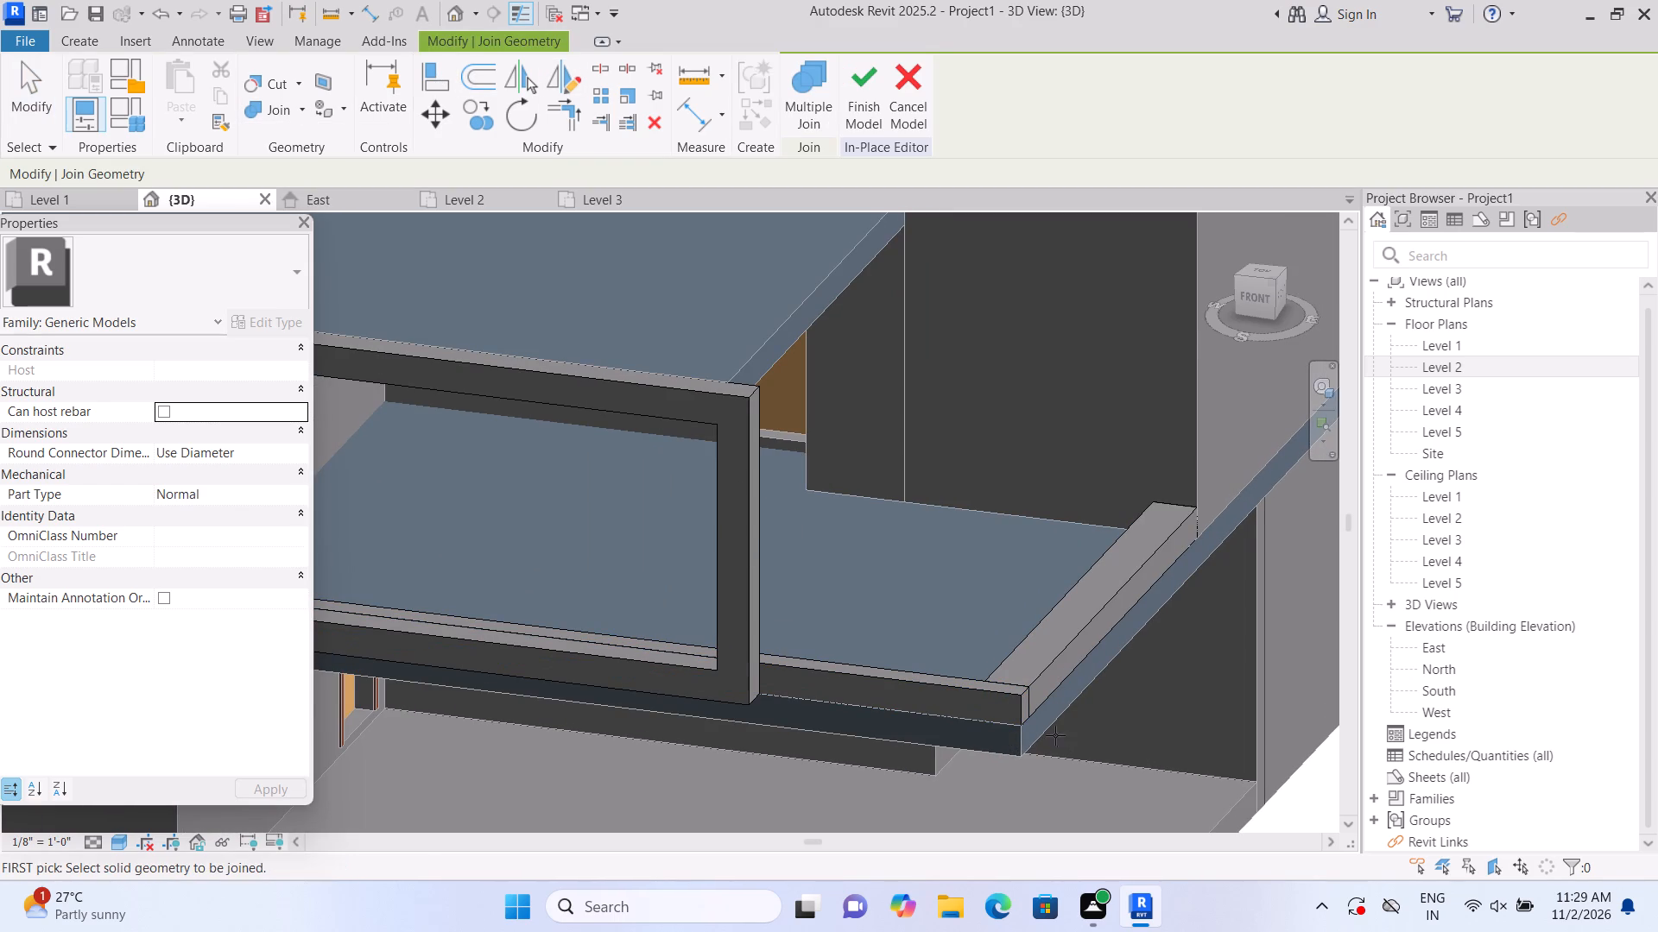
scroll(1055, 735, "up", 1)
left_click(990, 697)
left_click(1035, 647)
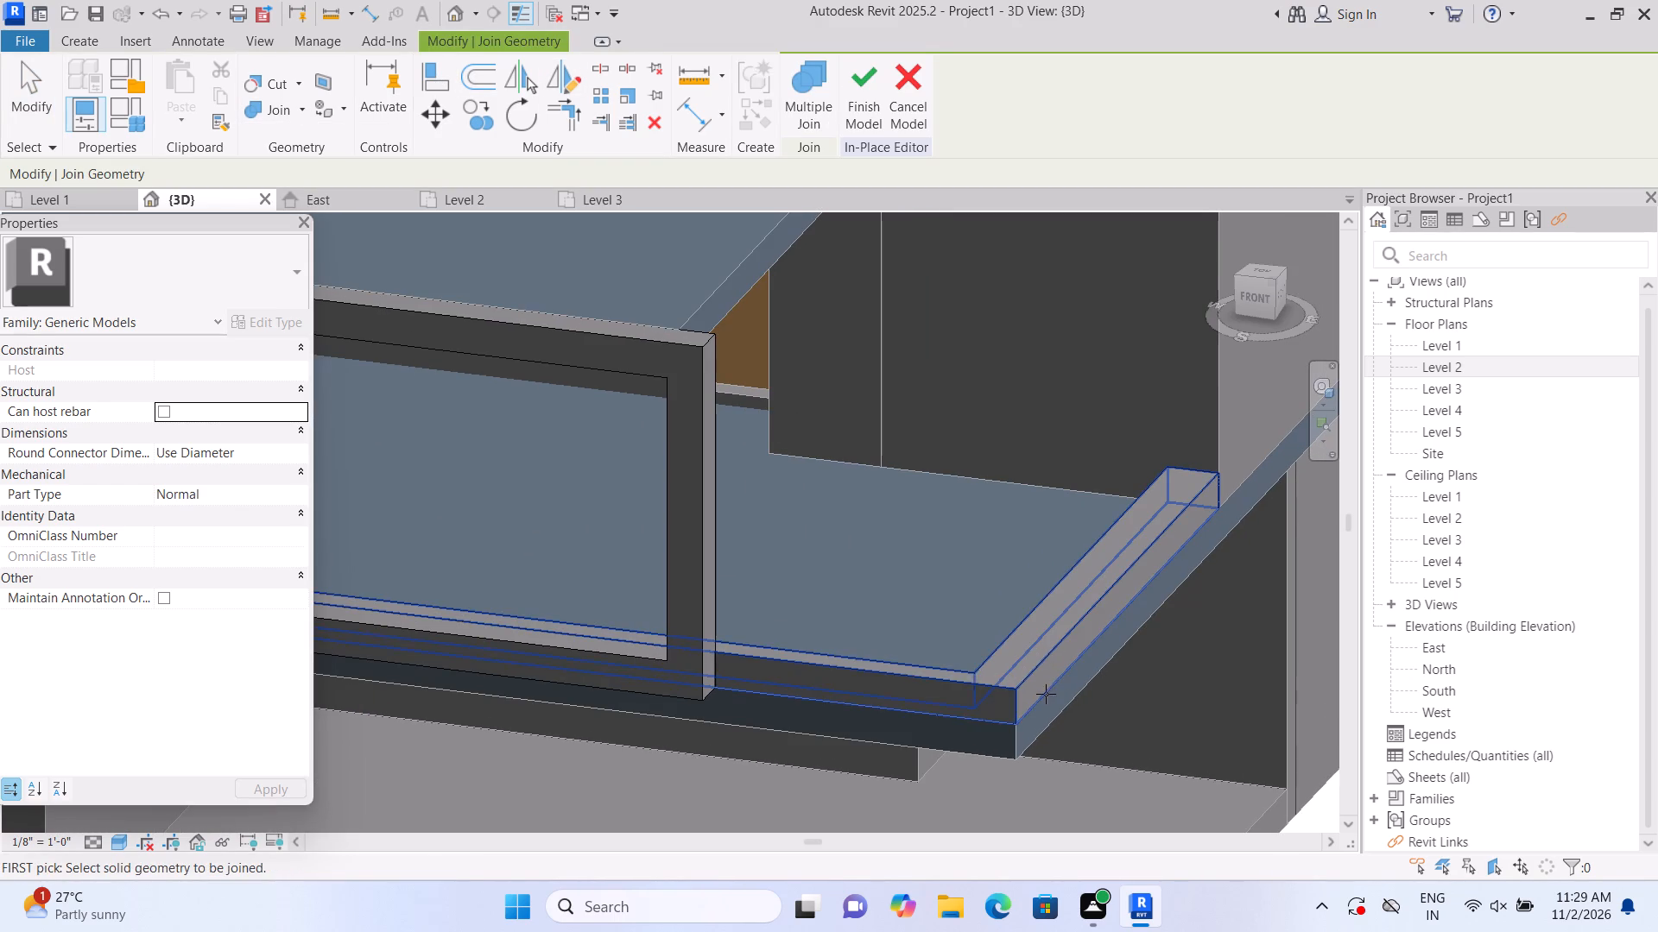
Extrude a rectangle about 1' 7" by 1' to a 1' depth on the upper porch step's end face beside the house wall.
scroll(1050, 686, "down", 6)
middle_click_drag(1191, 796, 1194, 704)
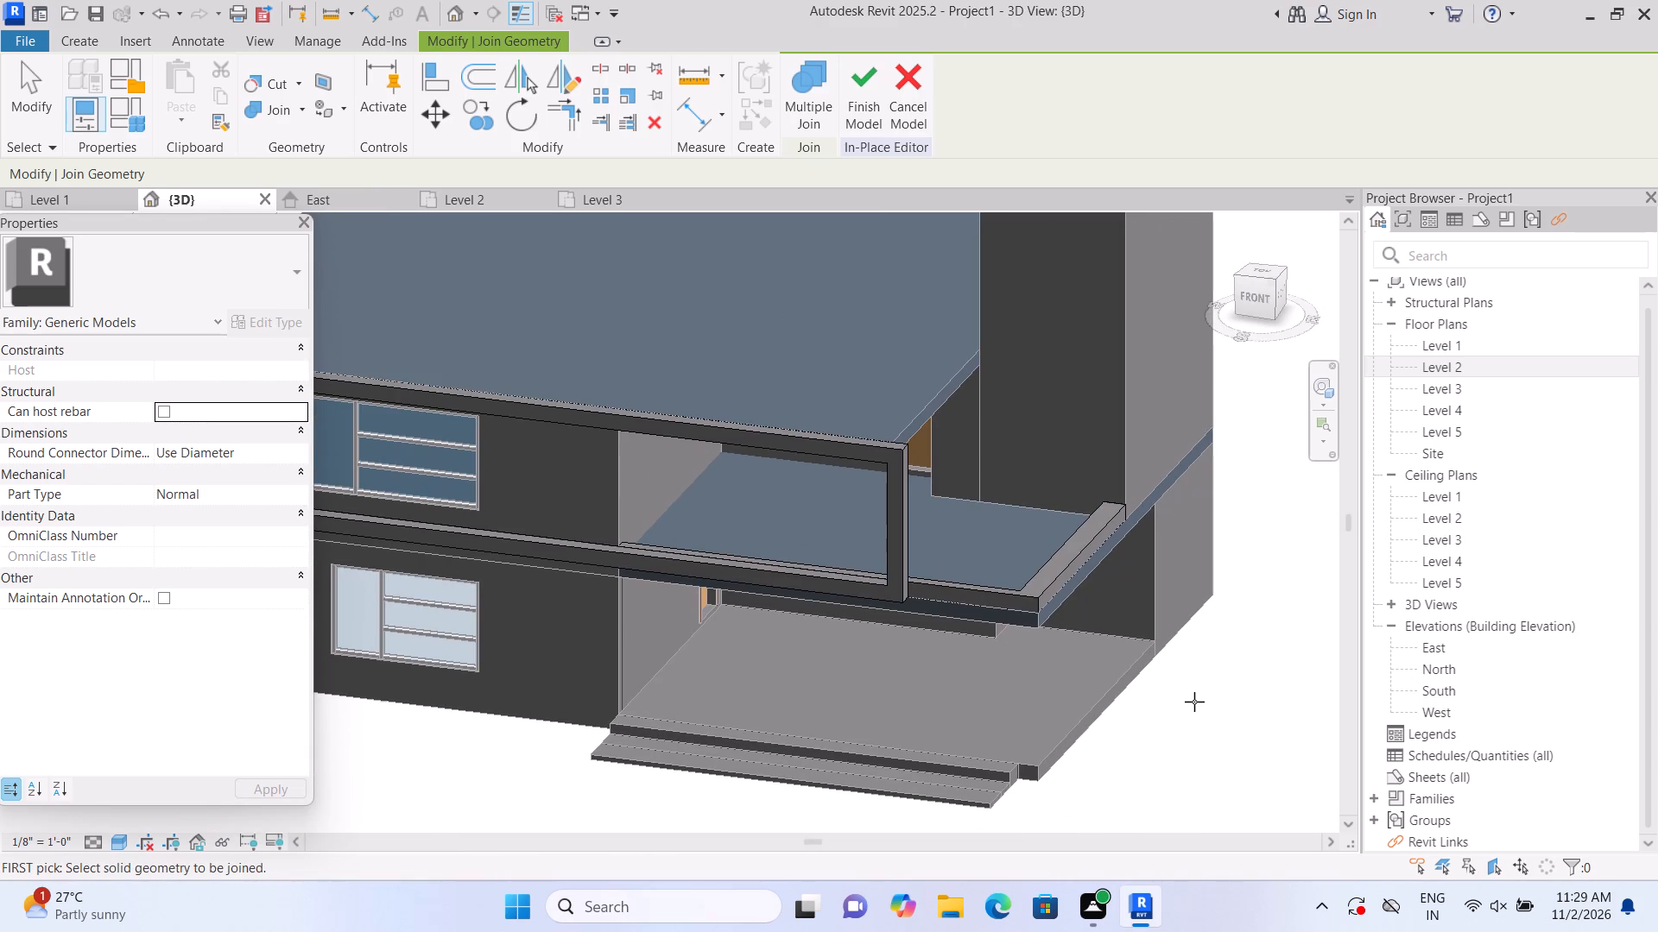
middle_click_drag(447, 780, 489, 784, "shift")
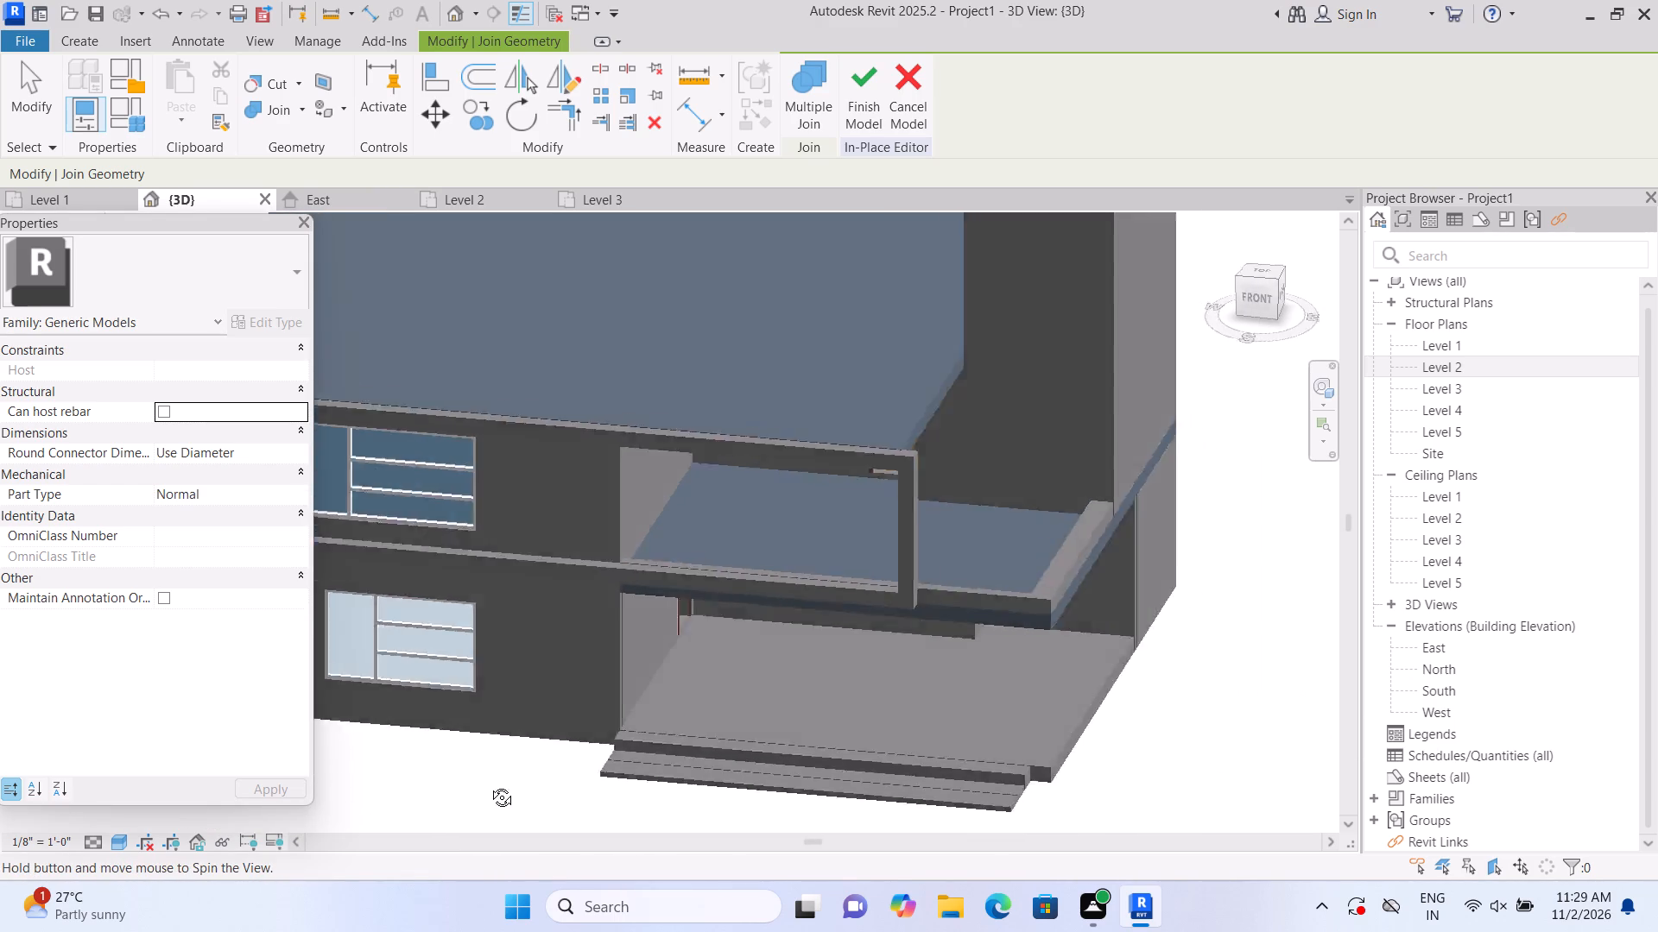
middle_click_drag(489, 784, 656, 784, "shift")
middle_click_drag(697, 773, 592, 559)
scroll(727, 679, "up", 1)
middle_click_drag(809, 689, 713, 740)
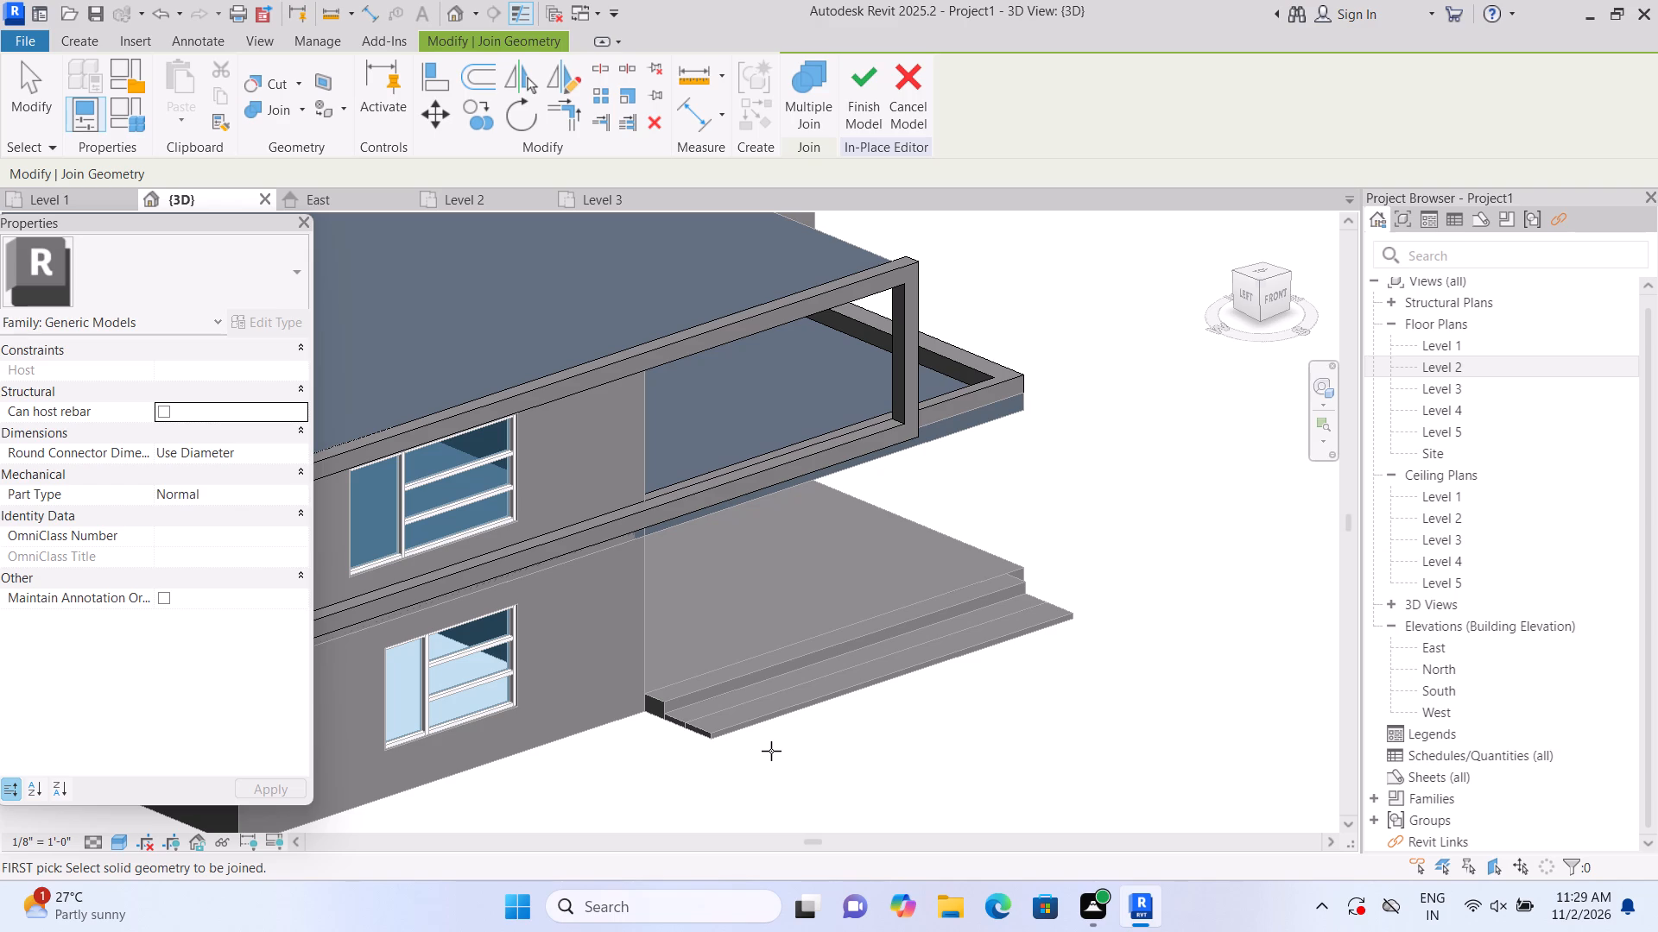
scroll(683, 754, "up", 5)
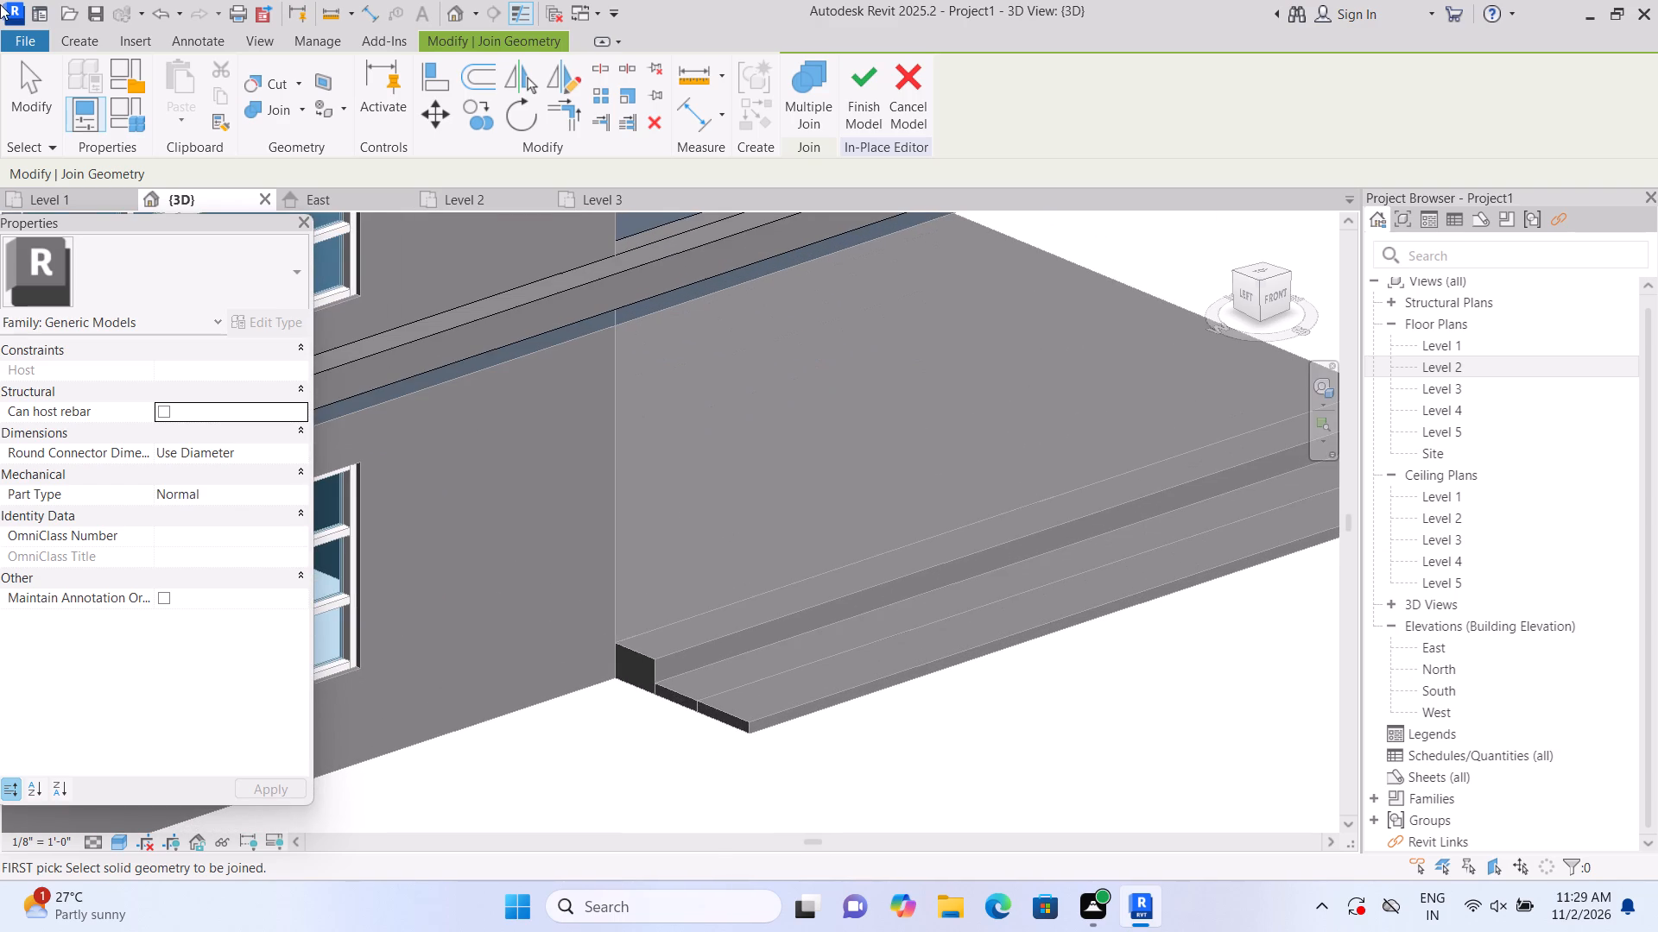
left_click(98, 41)
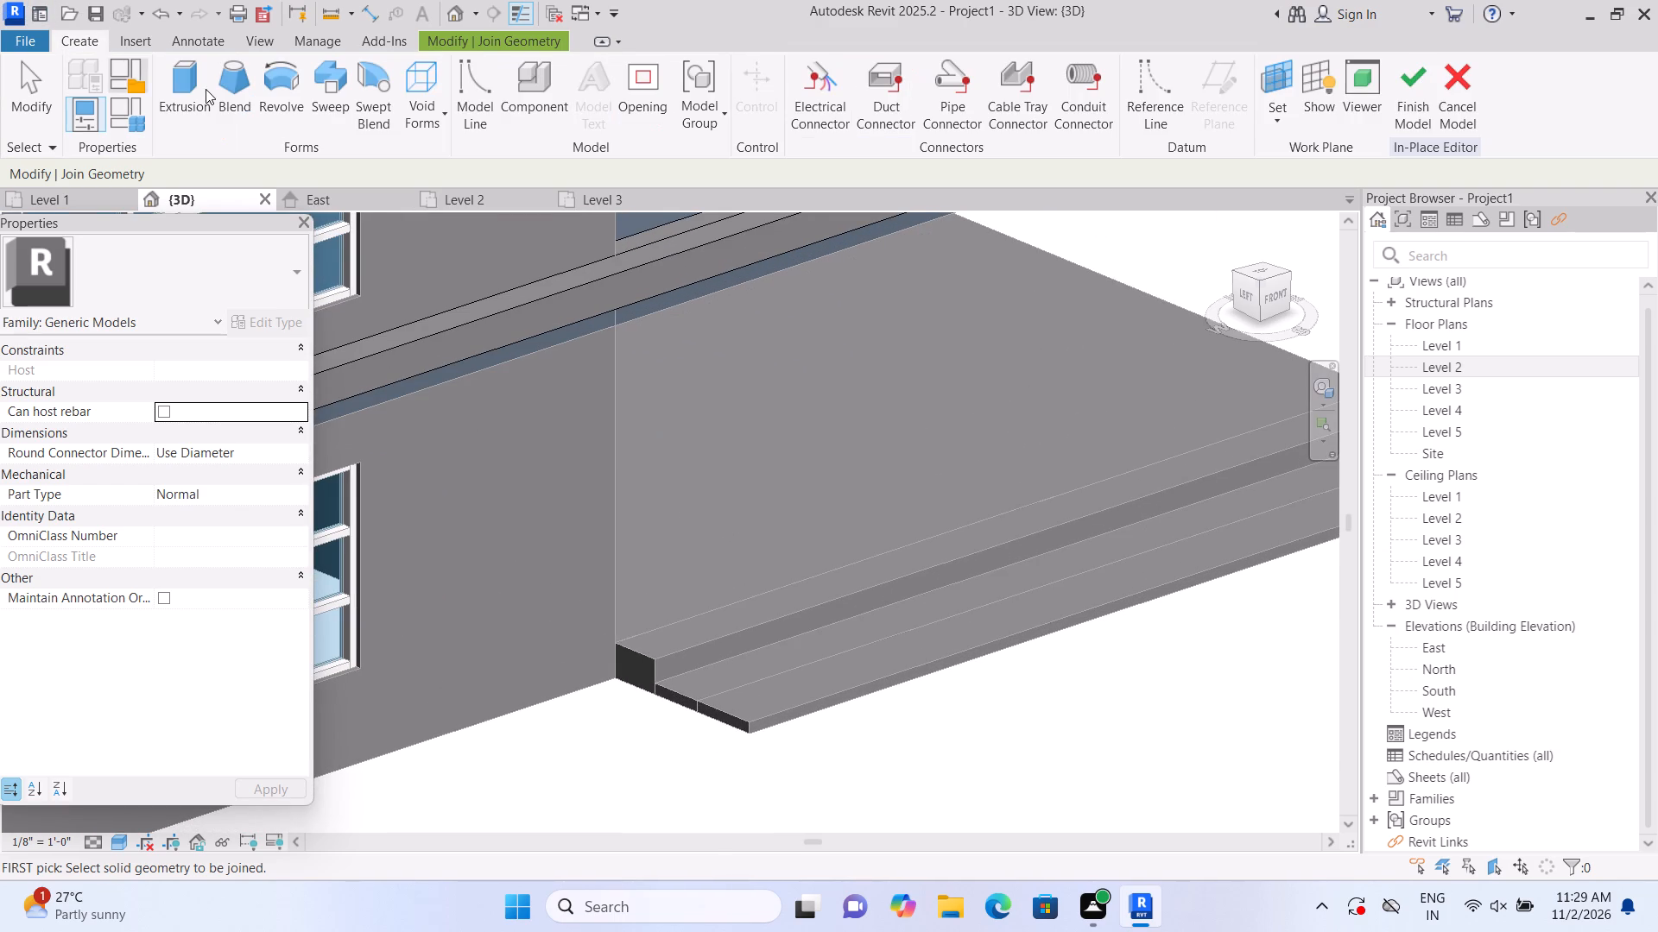
left_click(206, 89)
left_click(1106, 131)
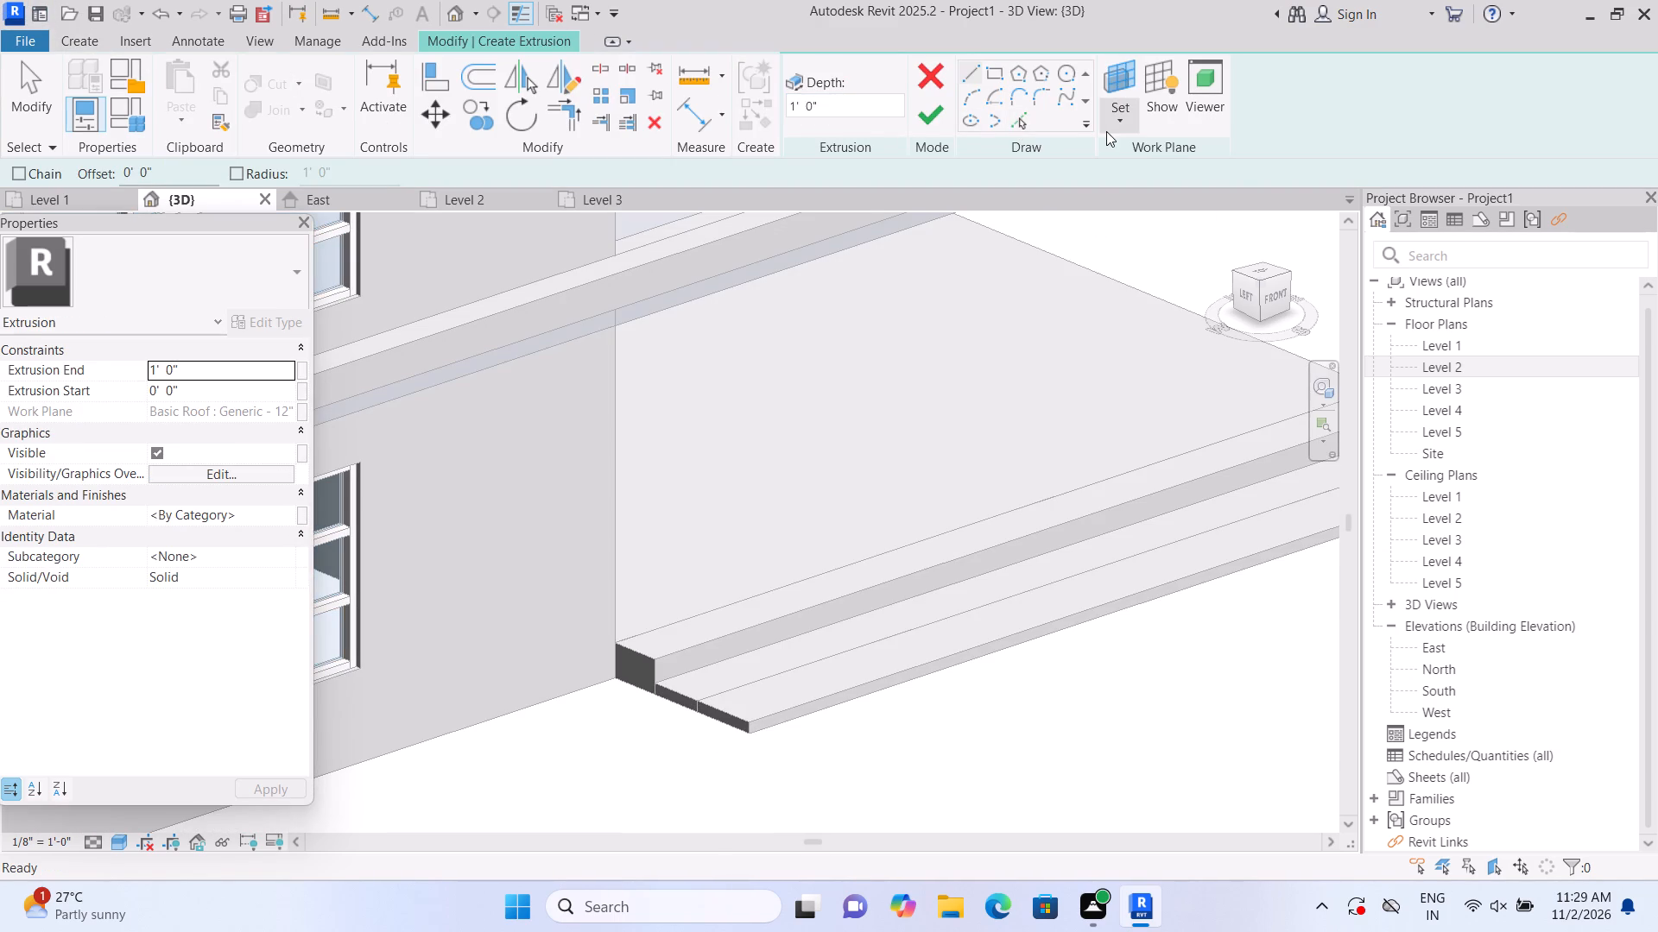
left_click(1114, 198)
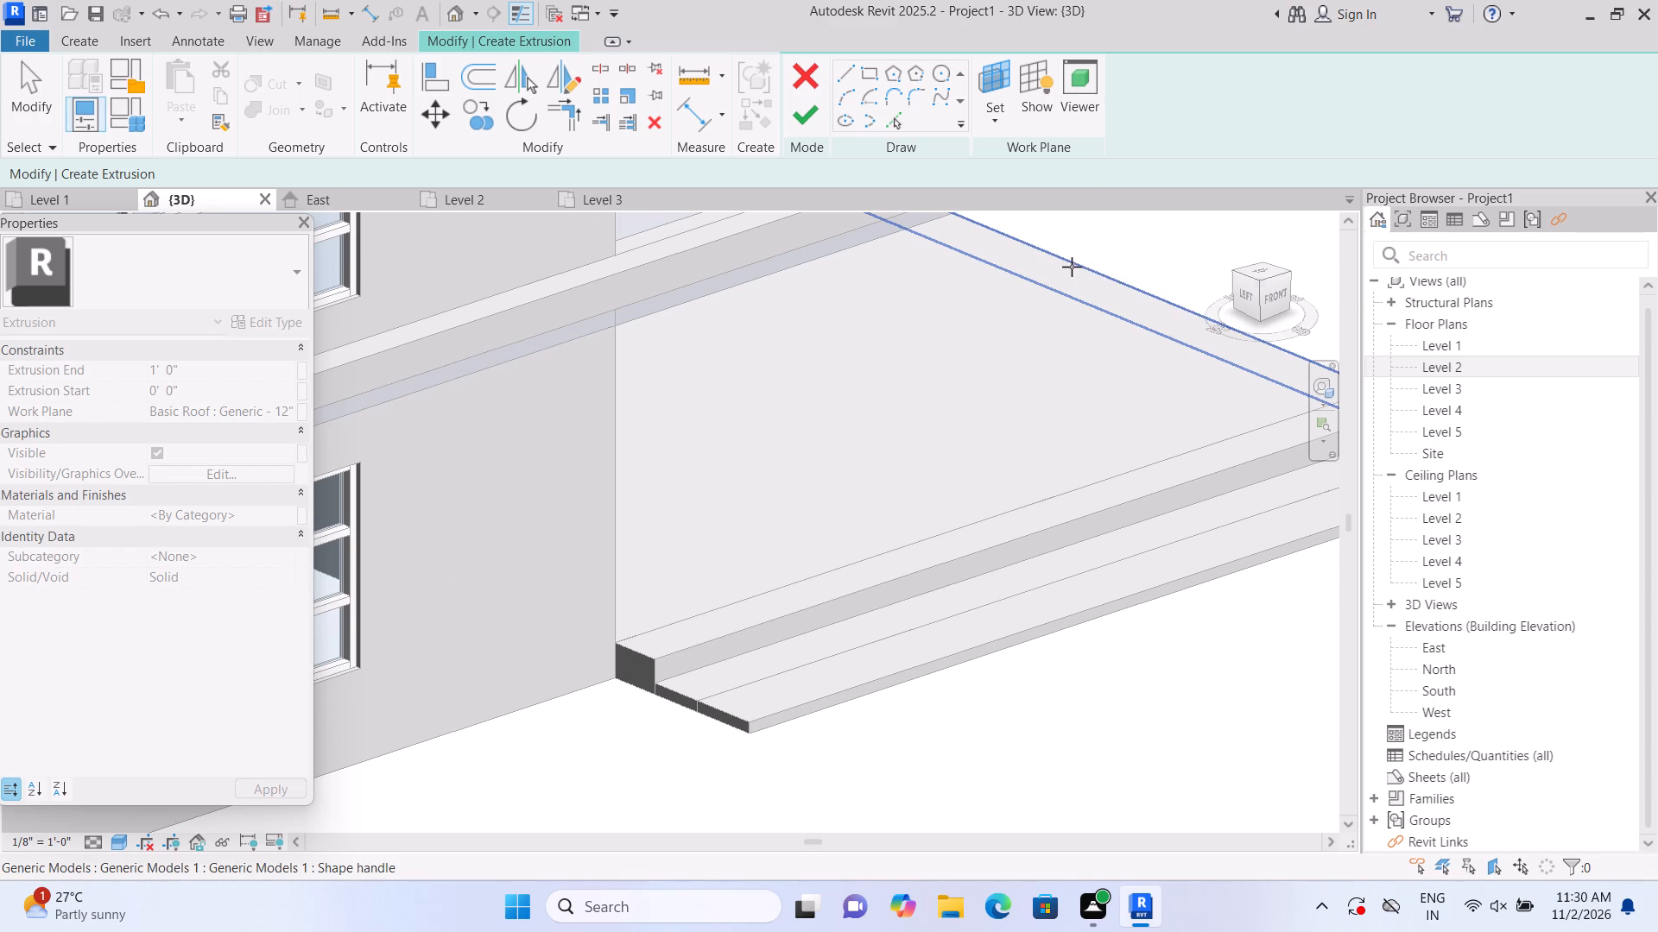
middle_click_drag(614, 707, 573, 640)
scroll(598, 658, "up", 1)
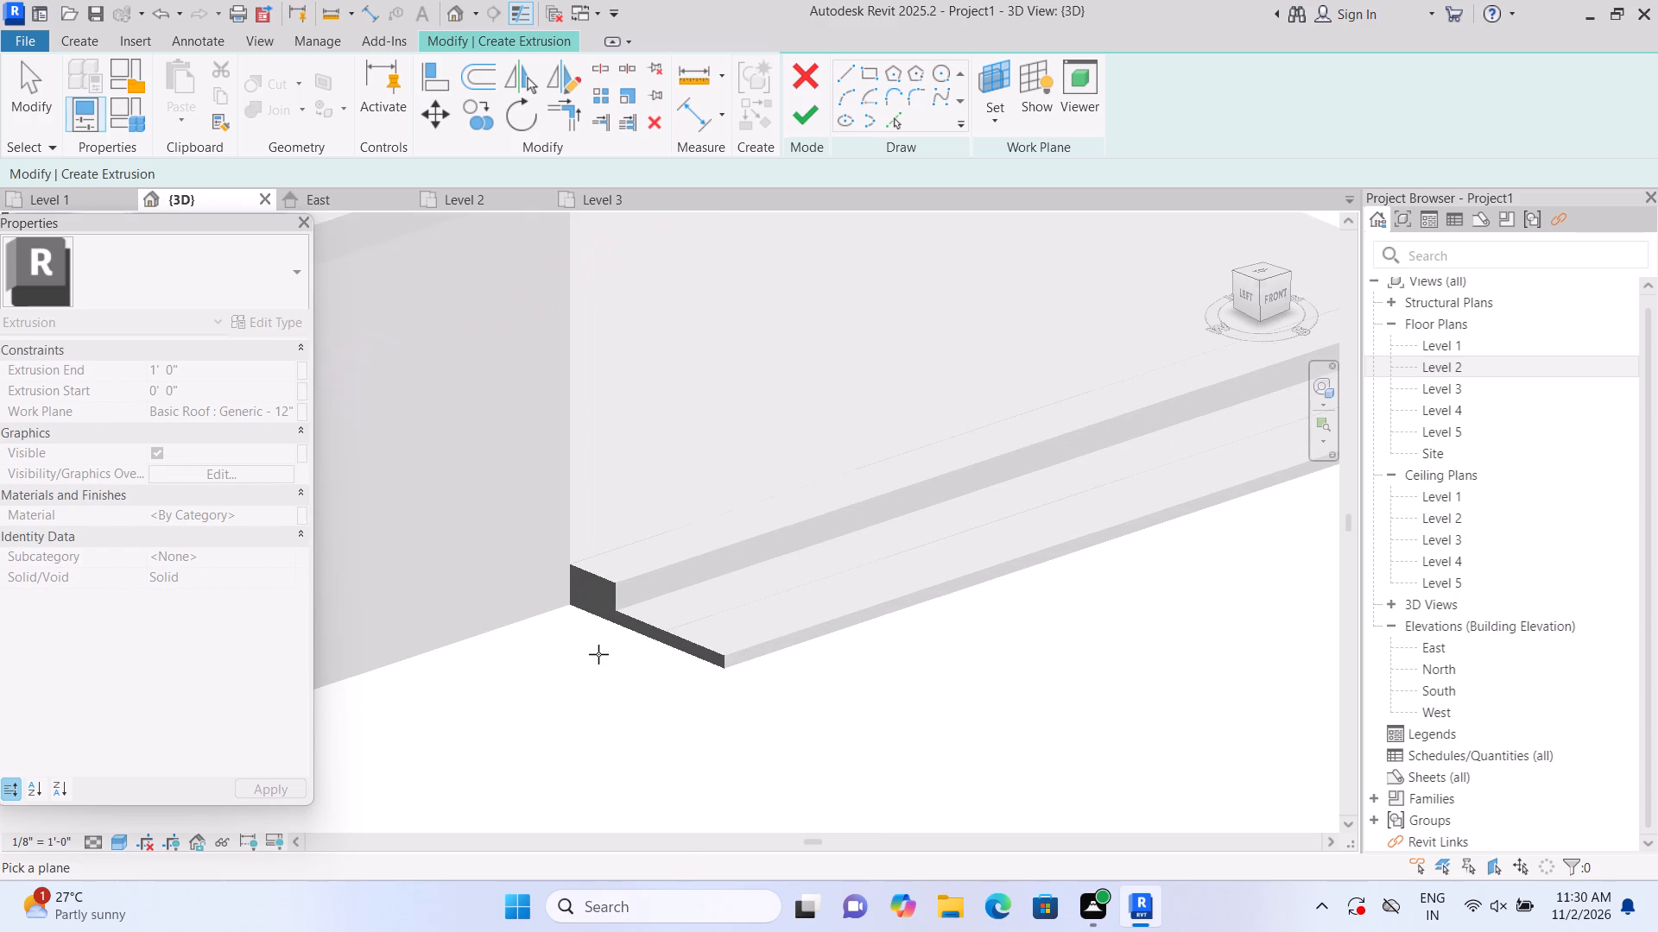
scroll(598, 645, "up", 1)
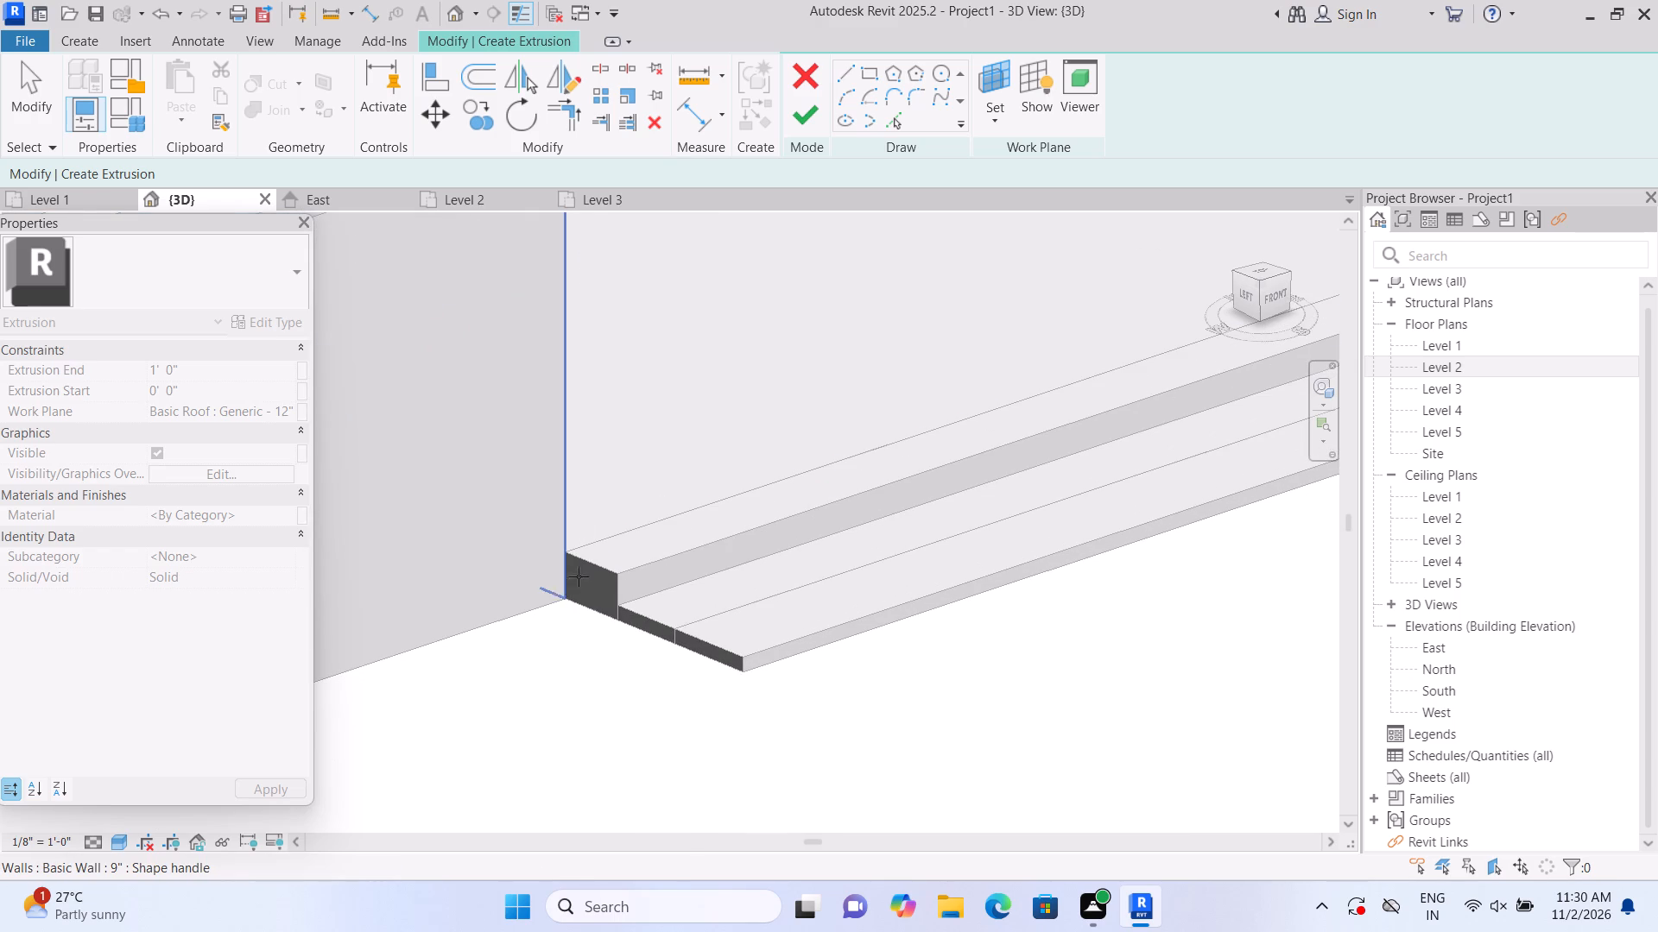
left_click(990, 123)
left_click(1003, 211)
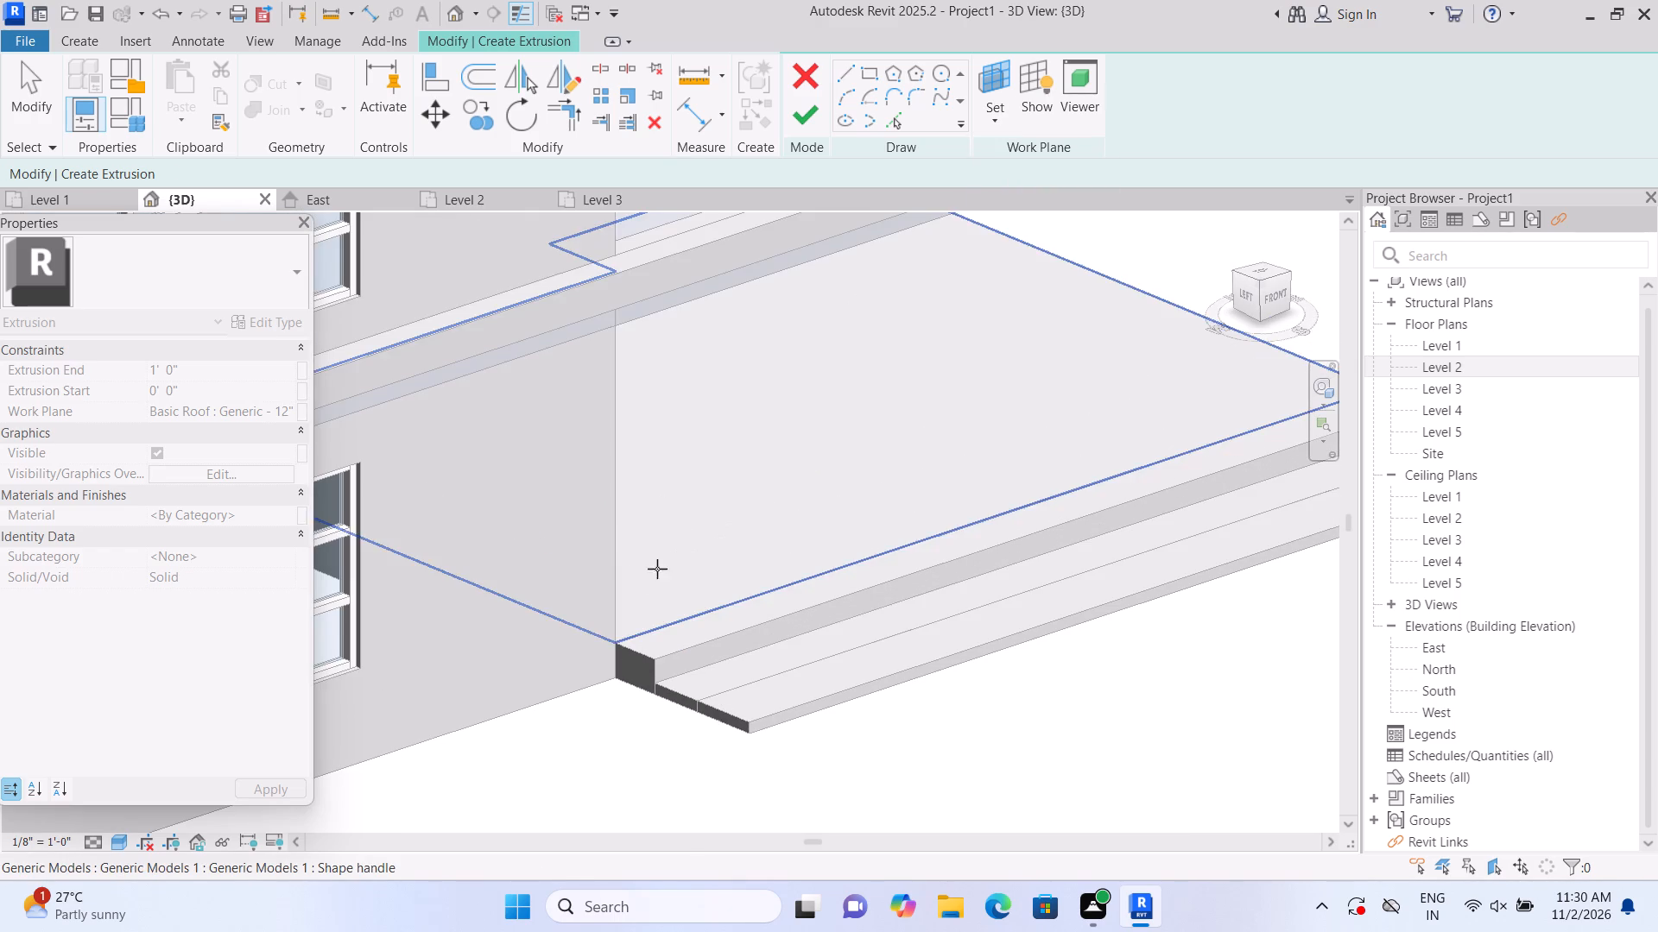
scroll(642, 679, "up", 3)
left_click(640, 666)
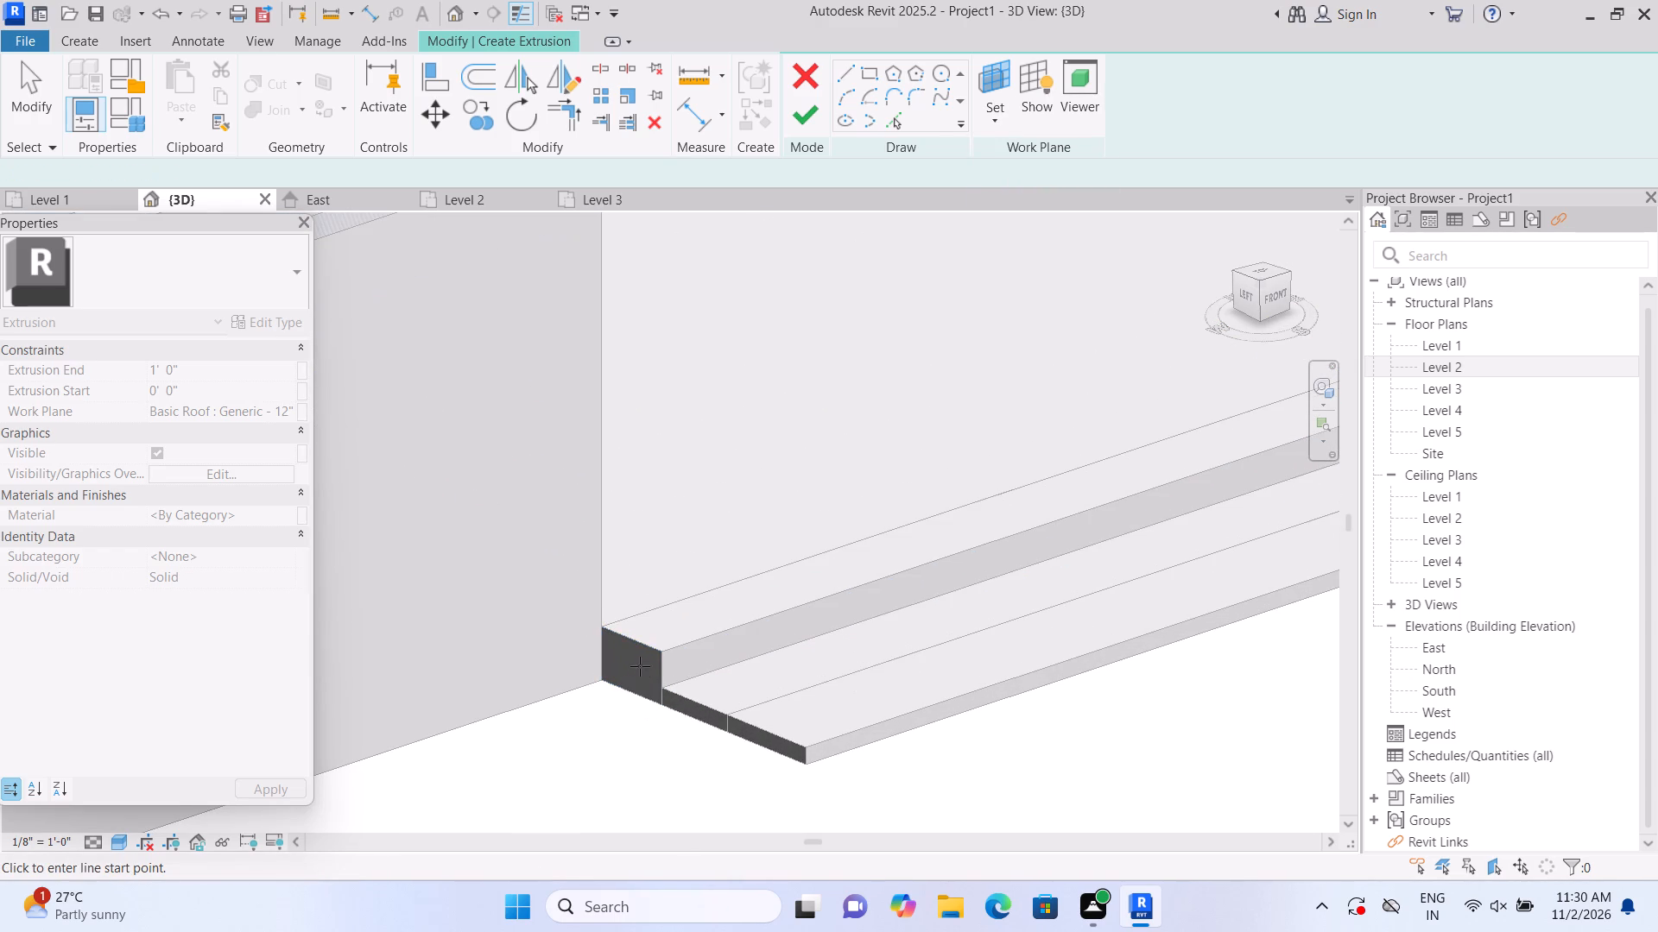
left_click(998, 72)
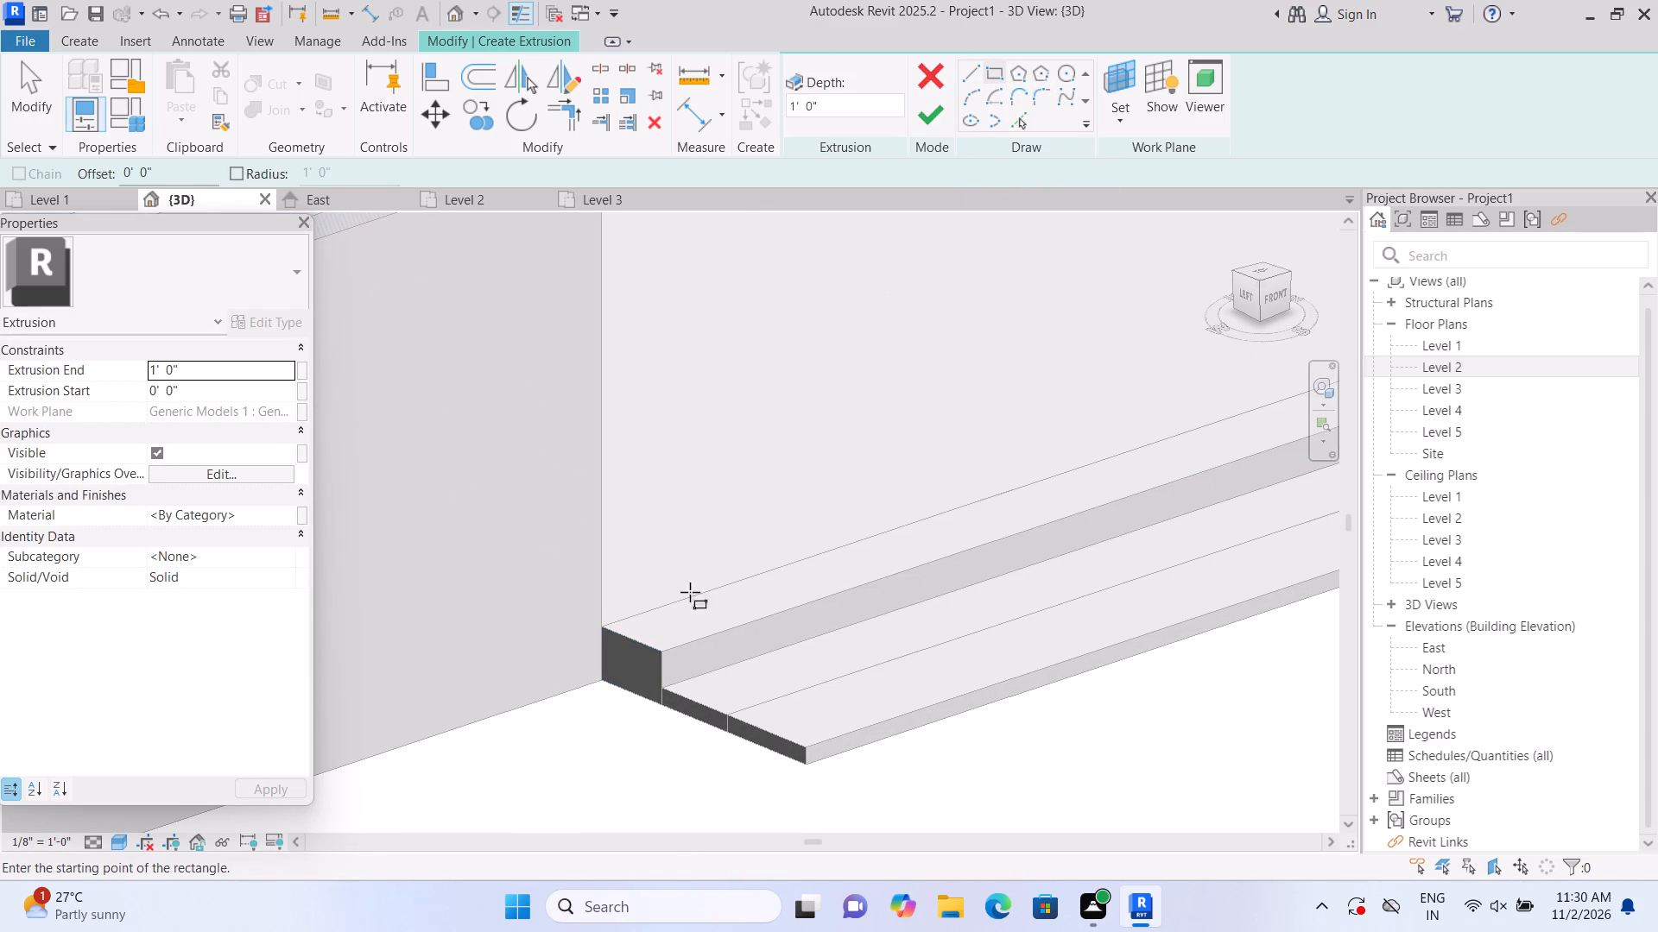
middle_click_drag(623, 723, 575, 661)
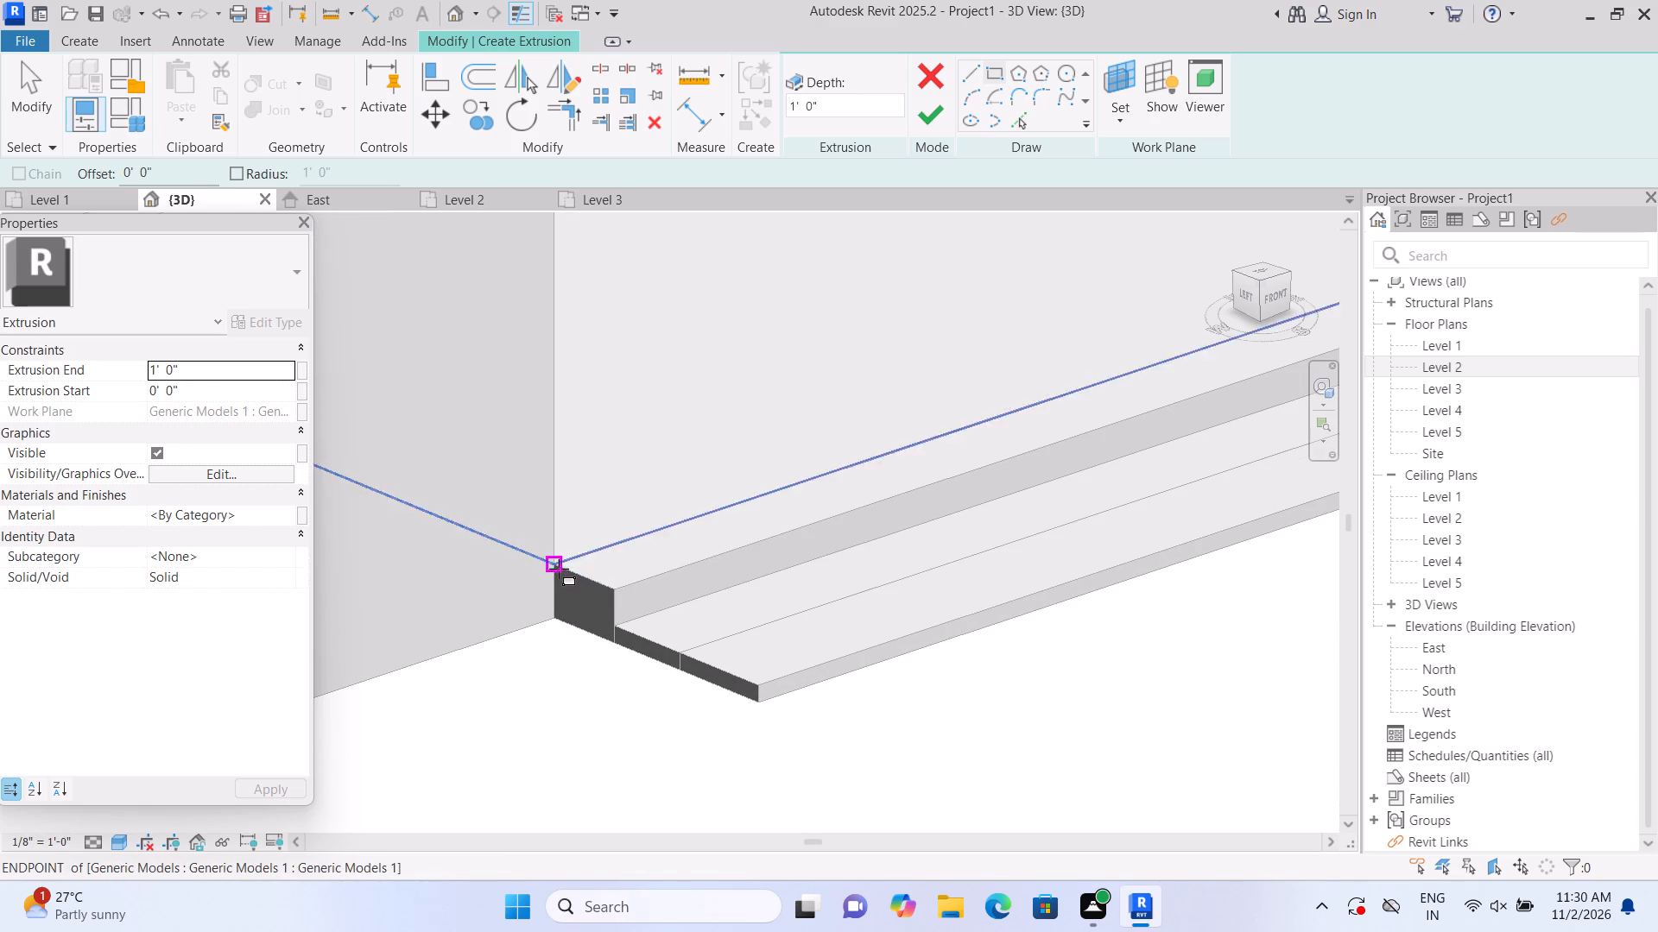
left_click(559, 569)
left_click(612, 642)
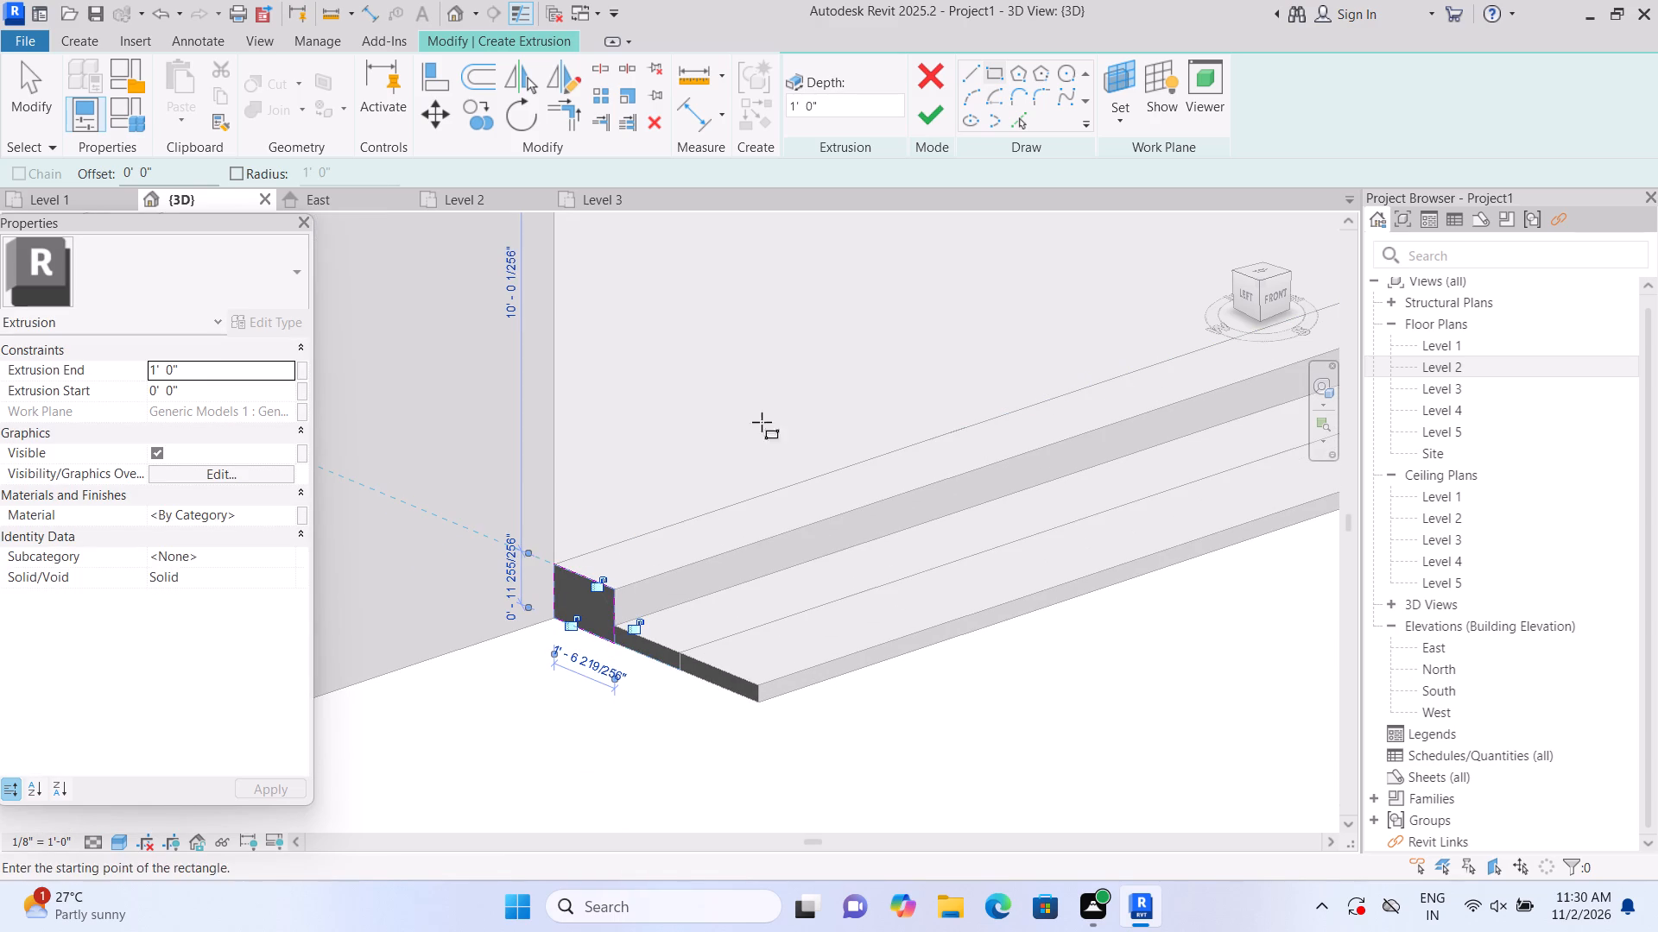
left_click(923, 119)
Stretch the new block forward along the end of the porch steps to the lower step's front edge.
scroll(625, 663, "up", 1)
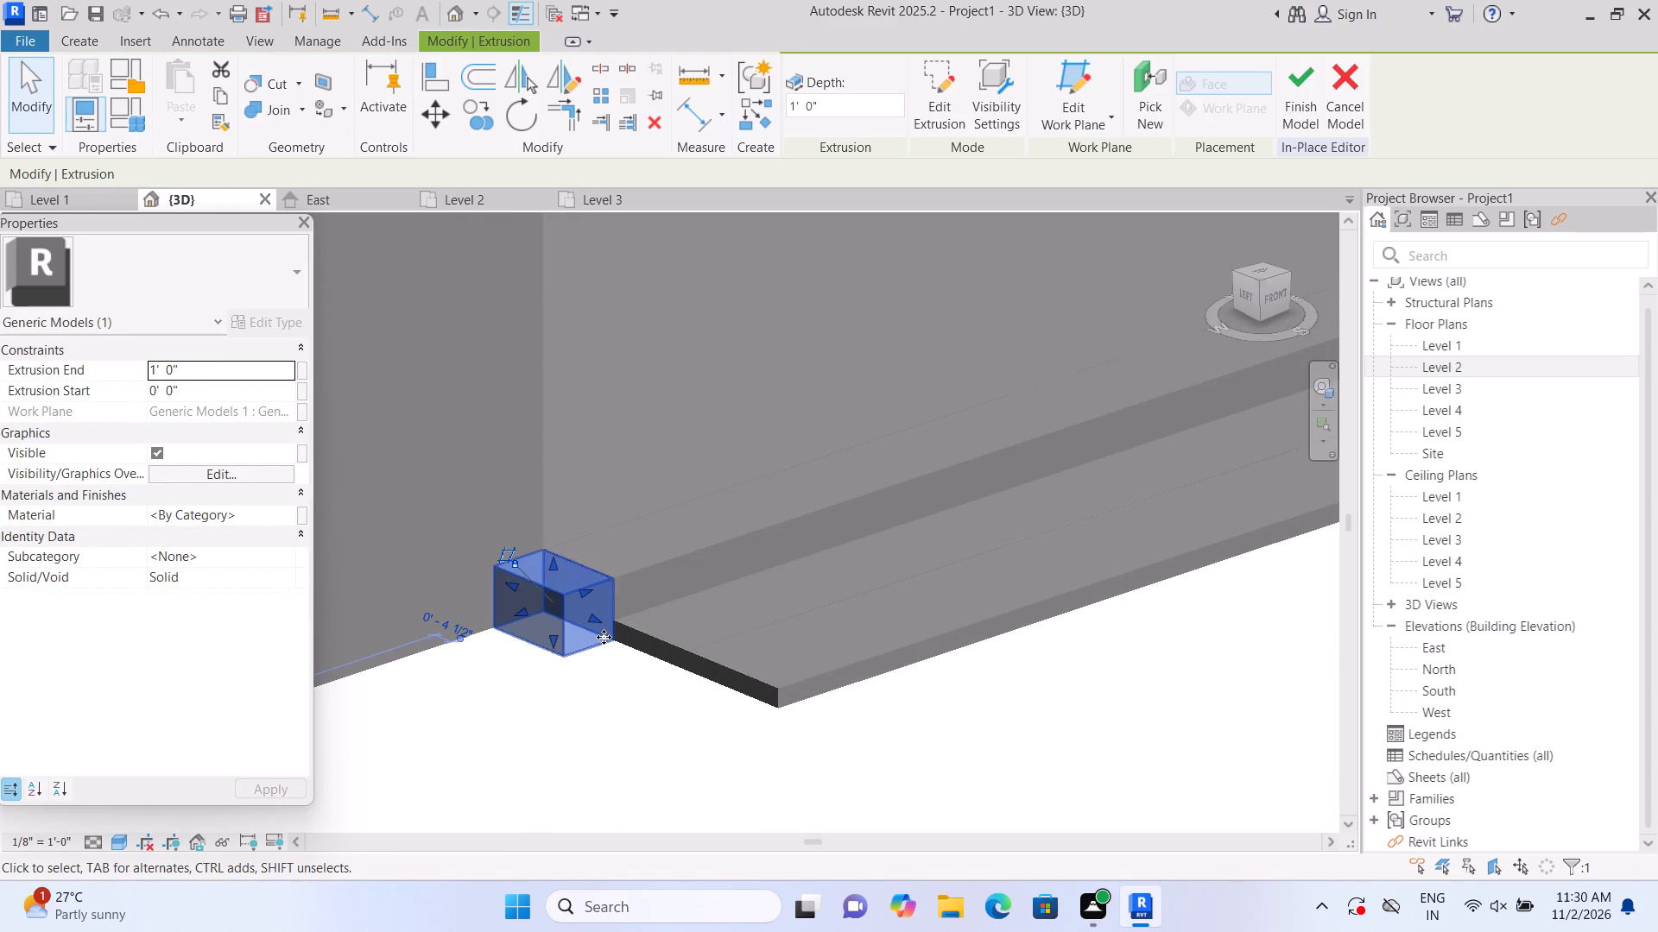
left_click_drag(592, 614, 728, 702)
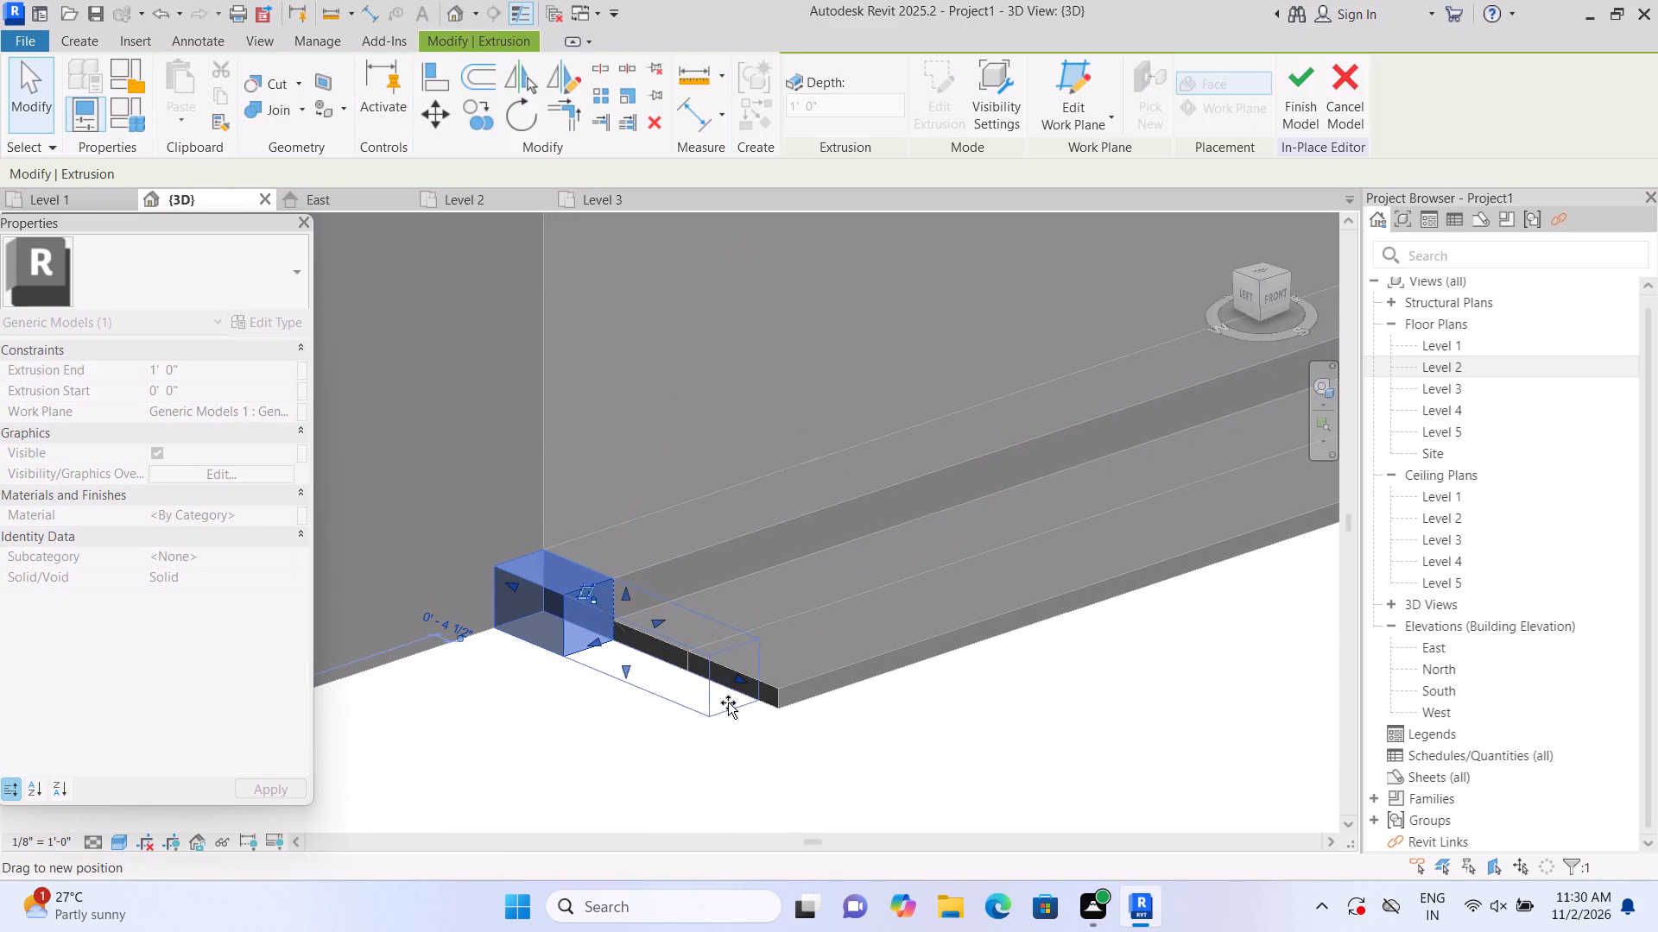
left_click_drag(728, 702, 744, 712)
left_click(719, 766)
Extrude a rectangle about 1' 7" by 1' to a 1' depth on the upper step's opposite end face, near the porch slab's outer corner.
scroll(719, 766, "down", 5)
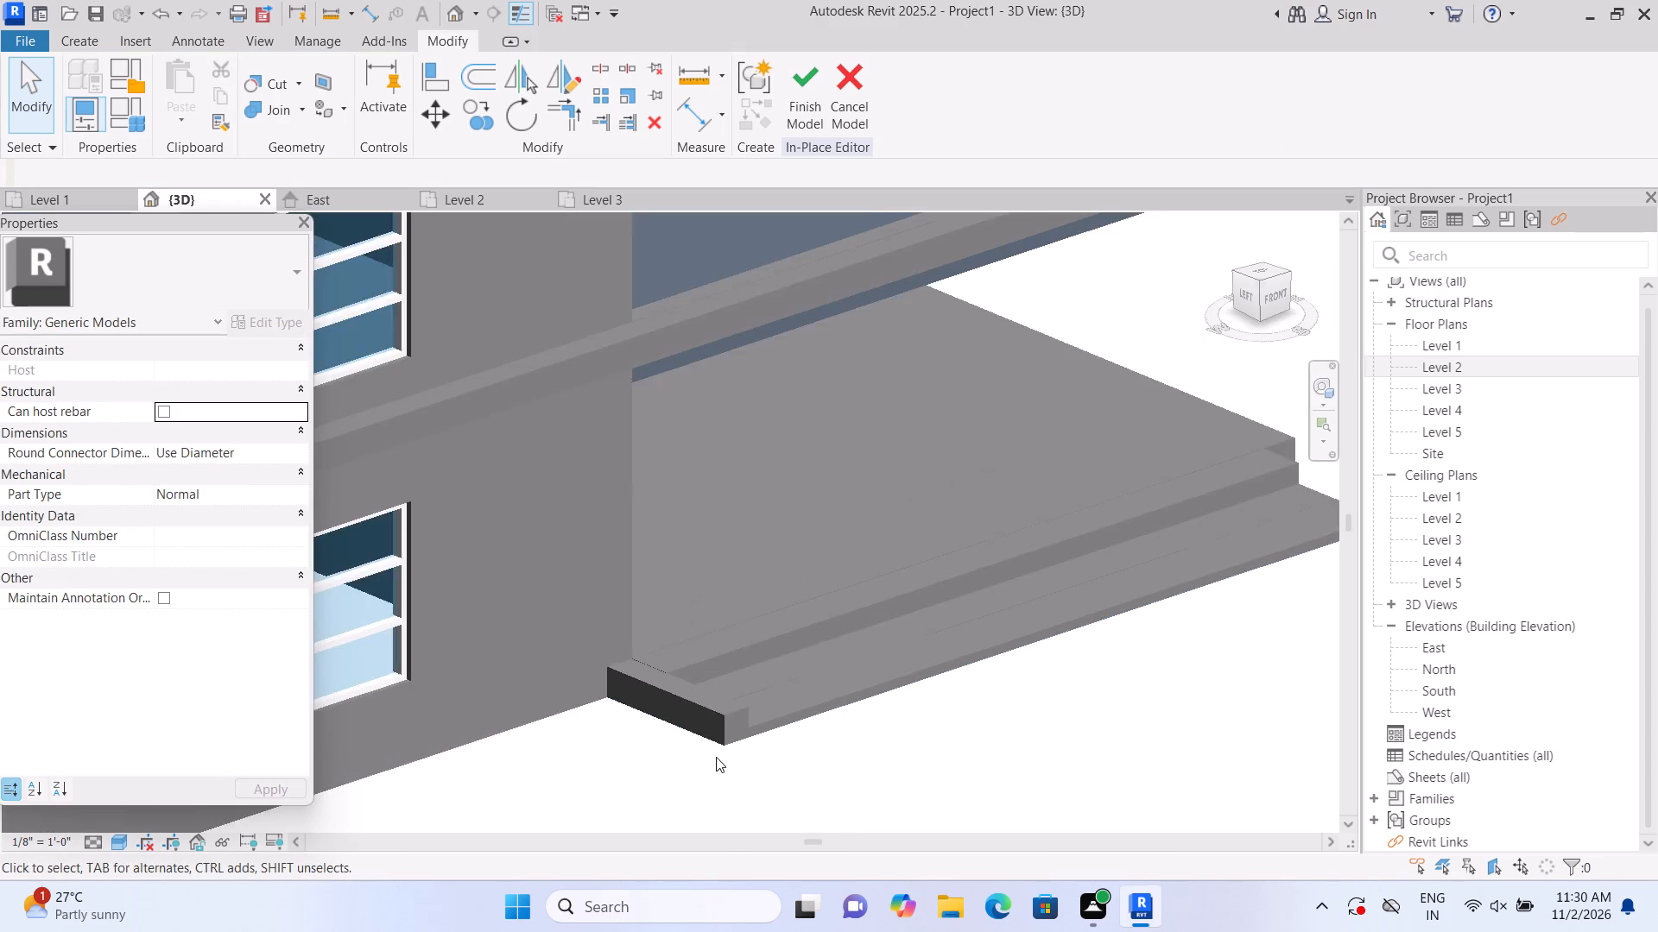
scroll(716, 757, "down", 3)
middle_click_drag(994, 724, 841, 777, "shift")
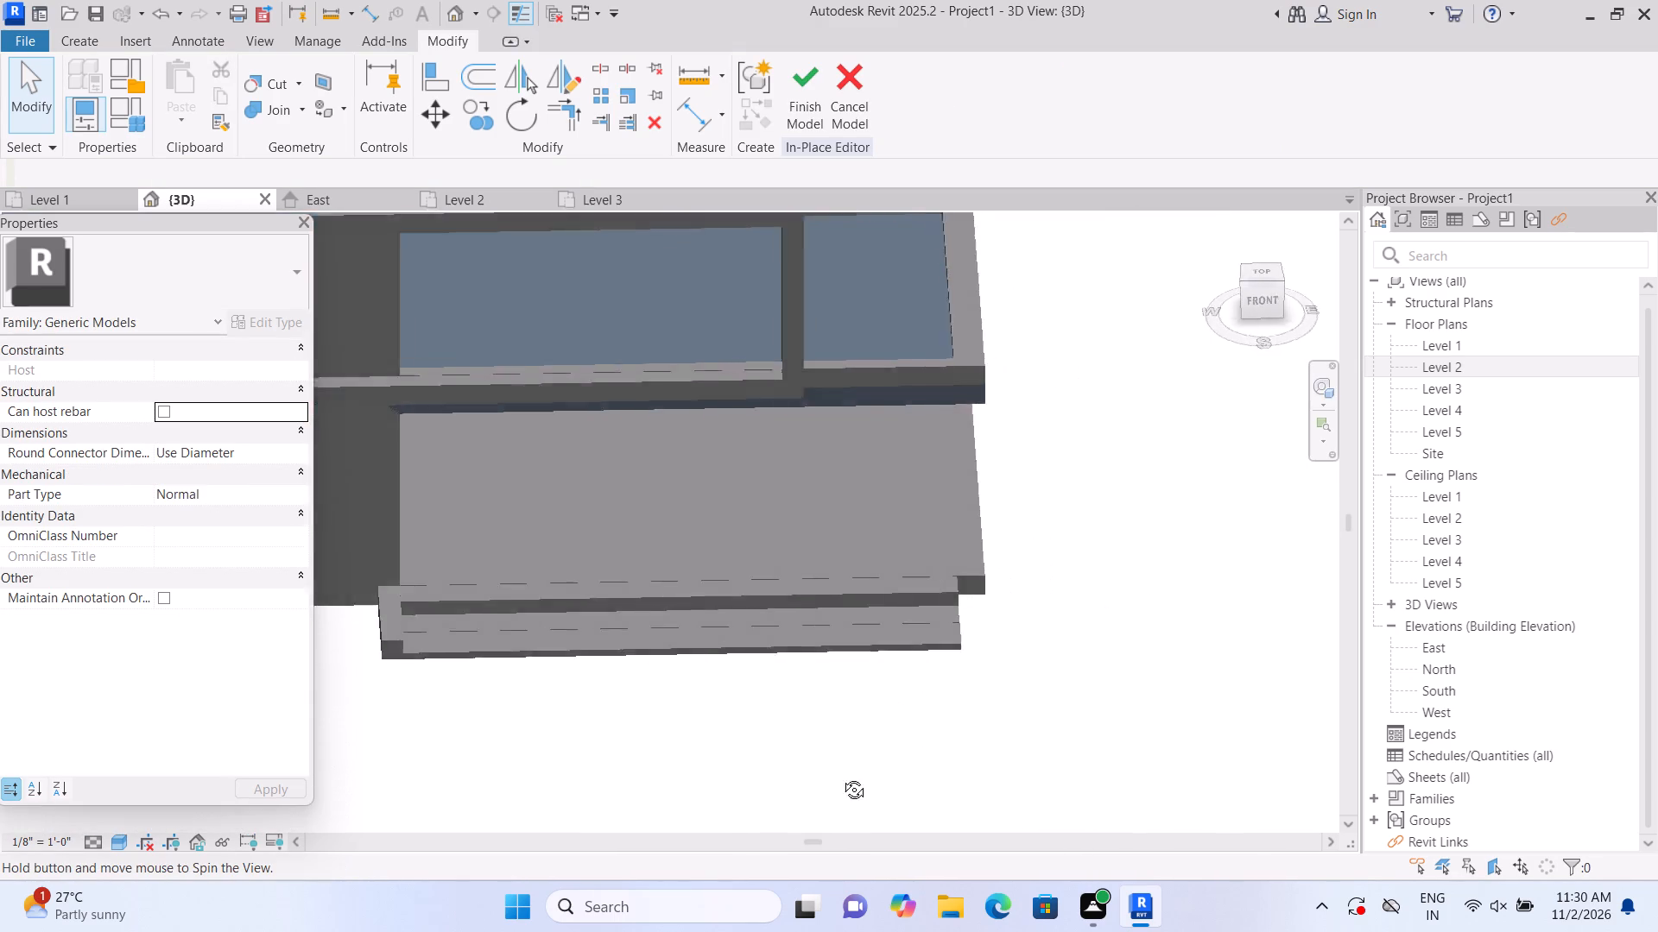
middle_click_drag(841, 777, 671, 745, "shift")
middle_click_drag(755, 677, 795, 803)
scroll(840, 714, "up", 2)
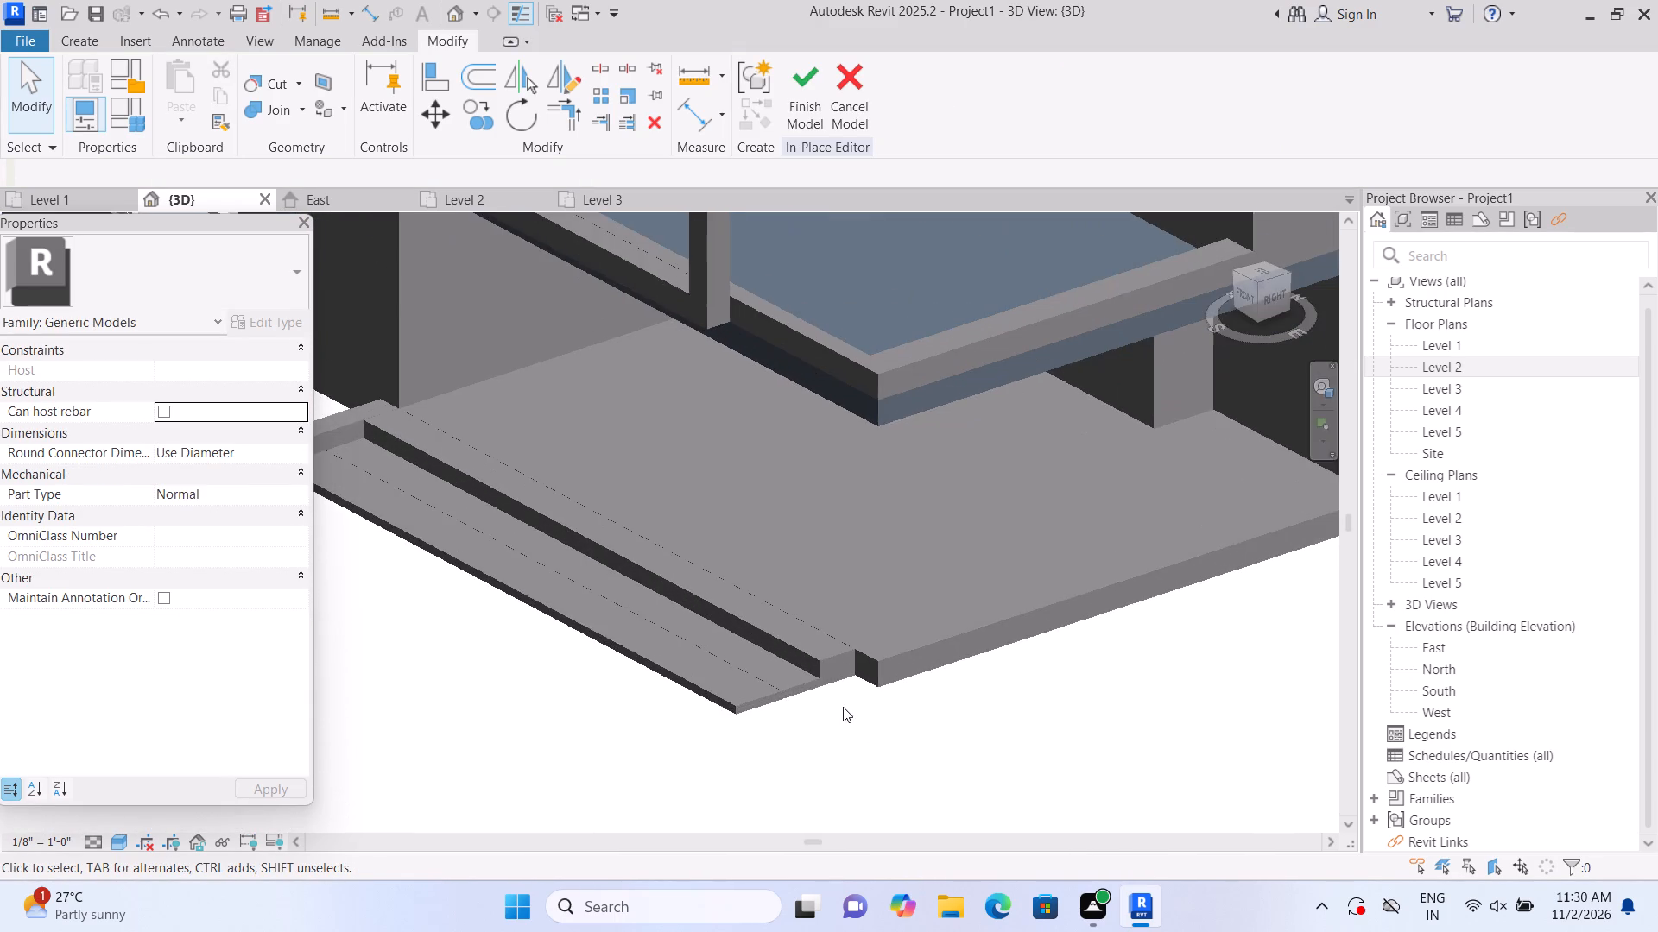
scroll(843, 707, "up", 1)
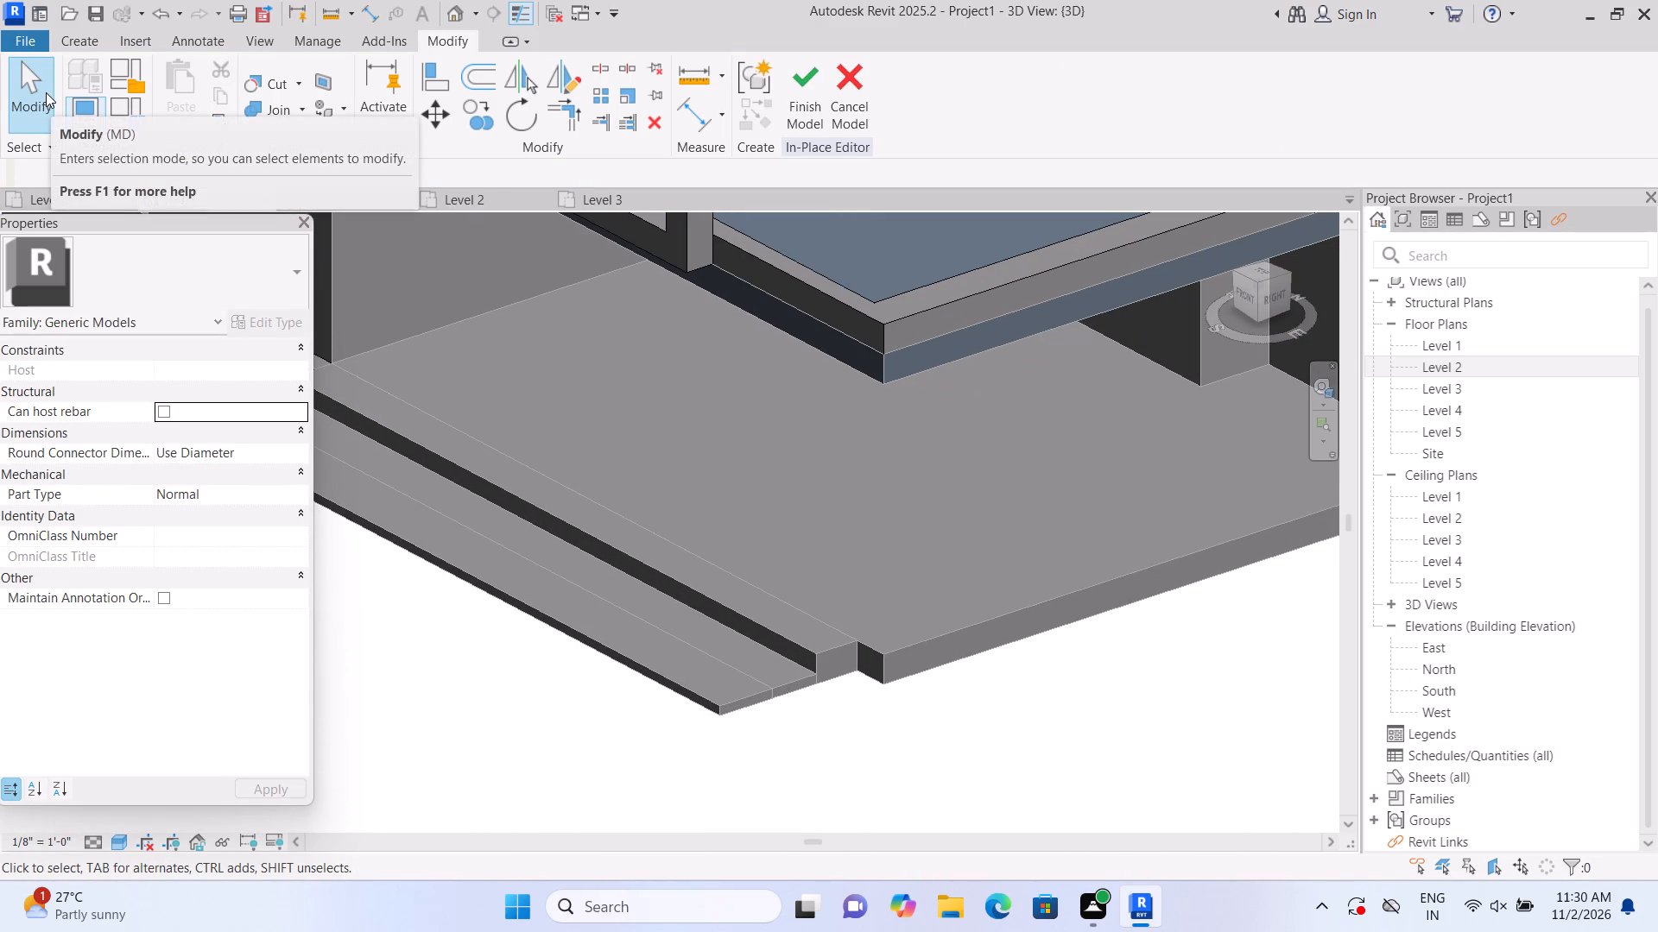
left_click(80, 41)
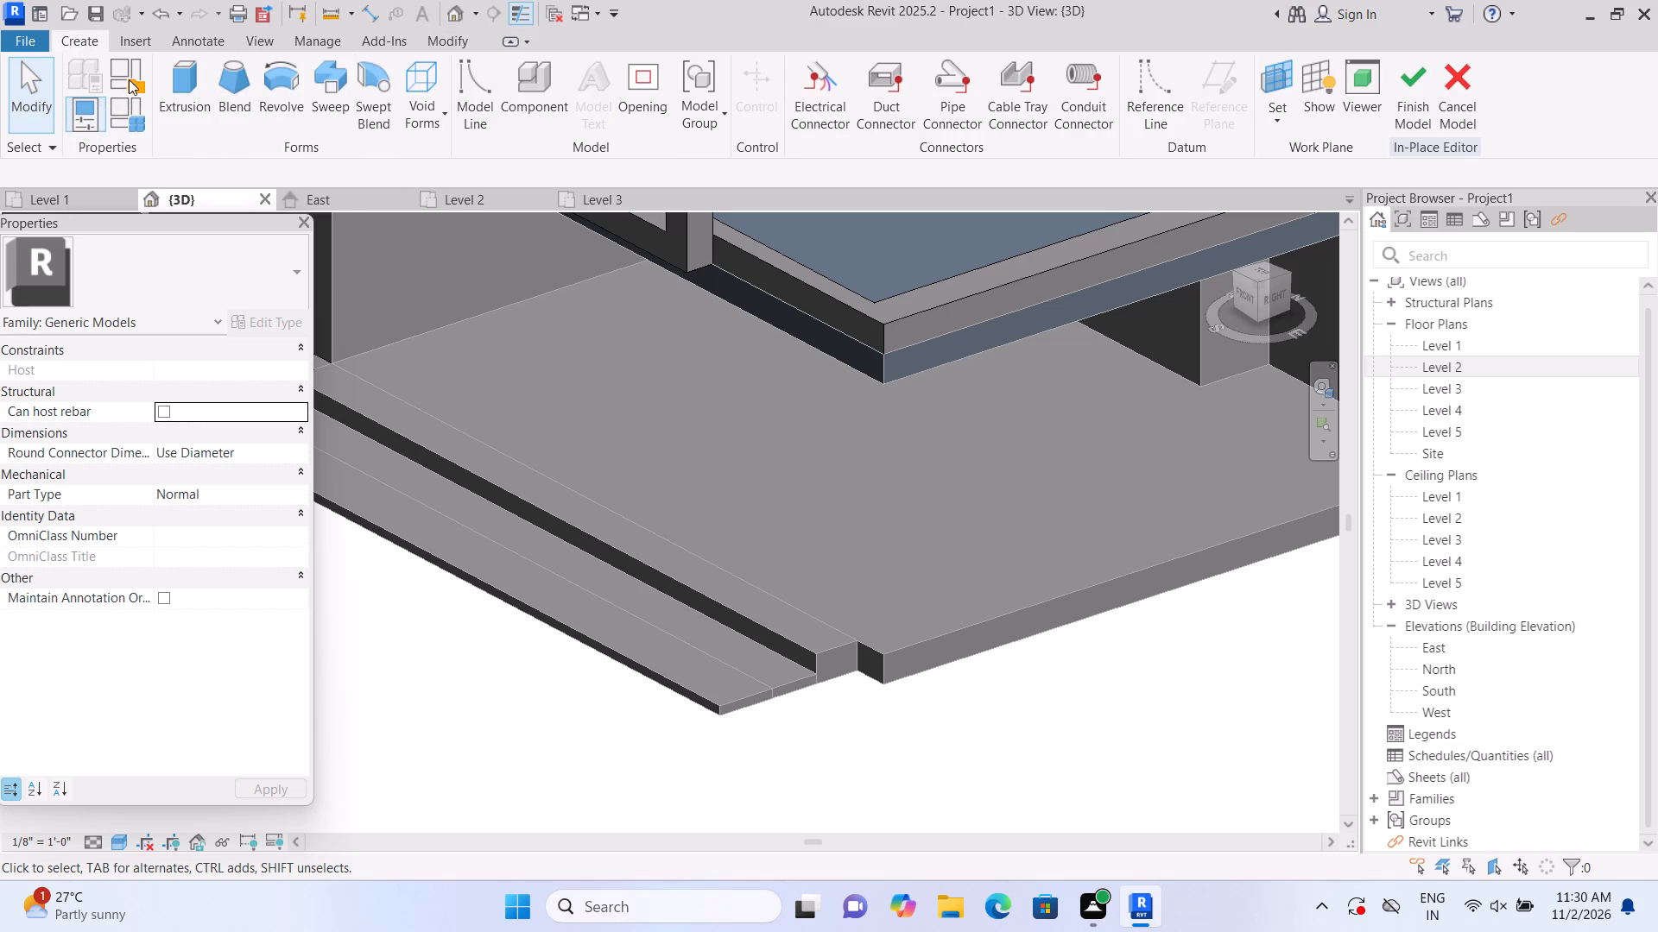
left_click(201, 113)
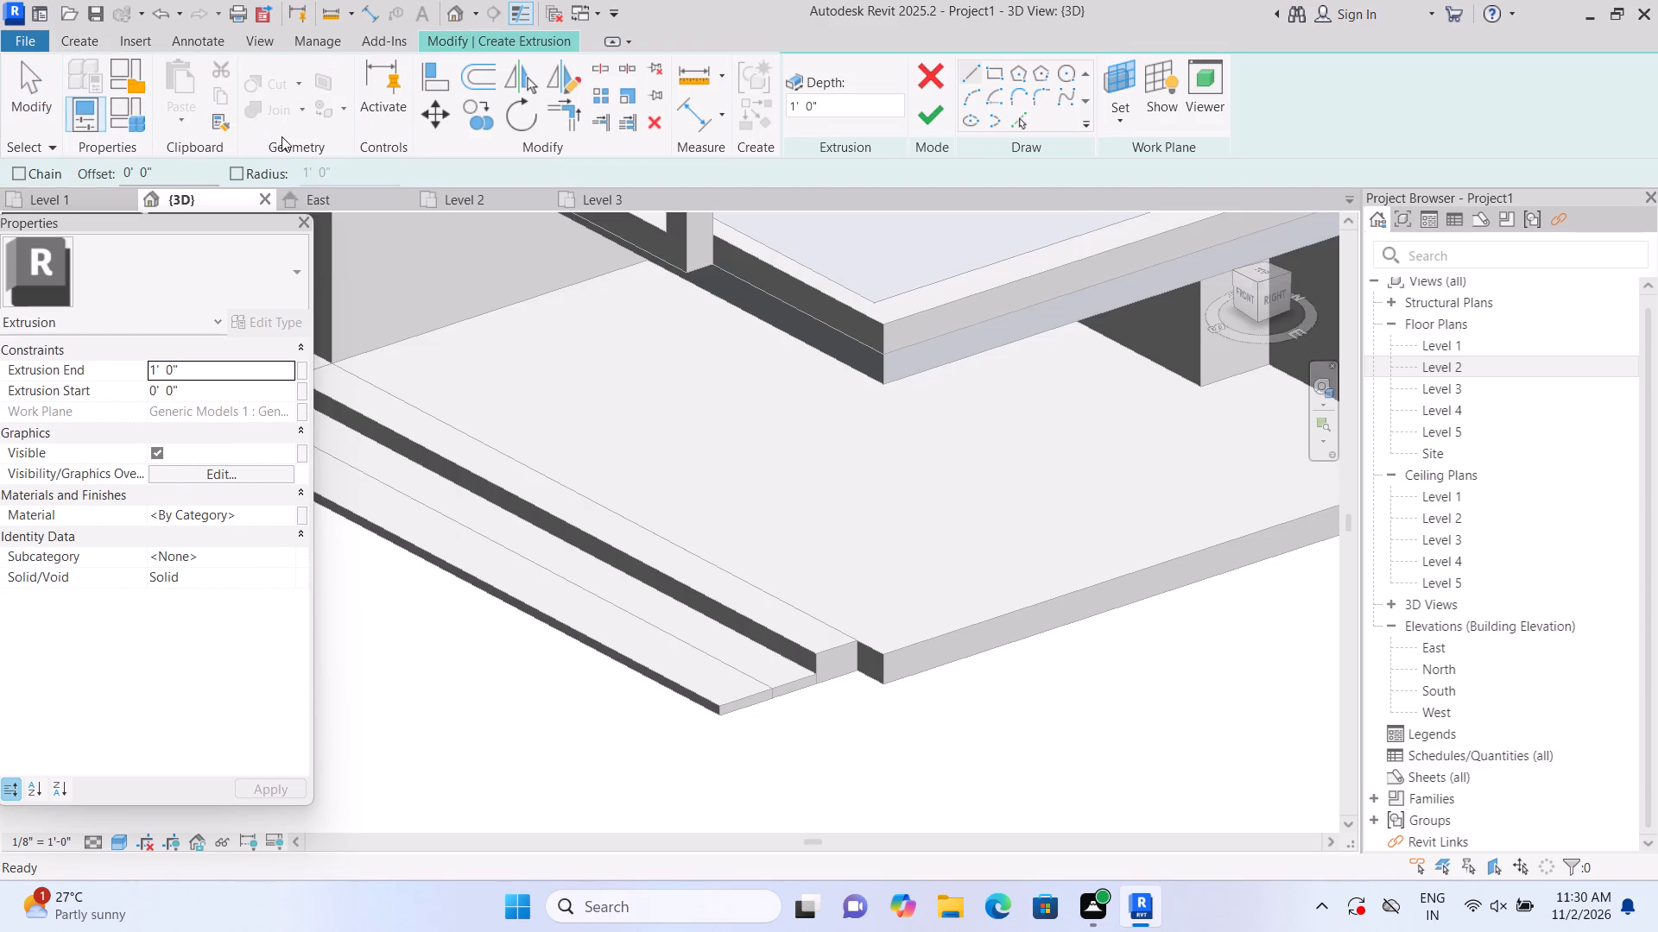
double_click(1120, 121)
left_click(1118, 116)
left_click(1130, 205)
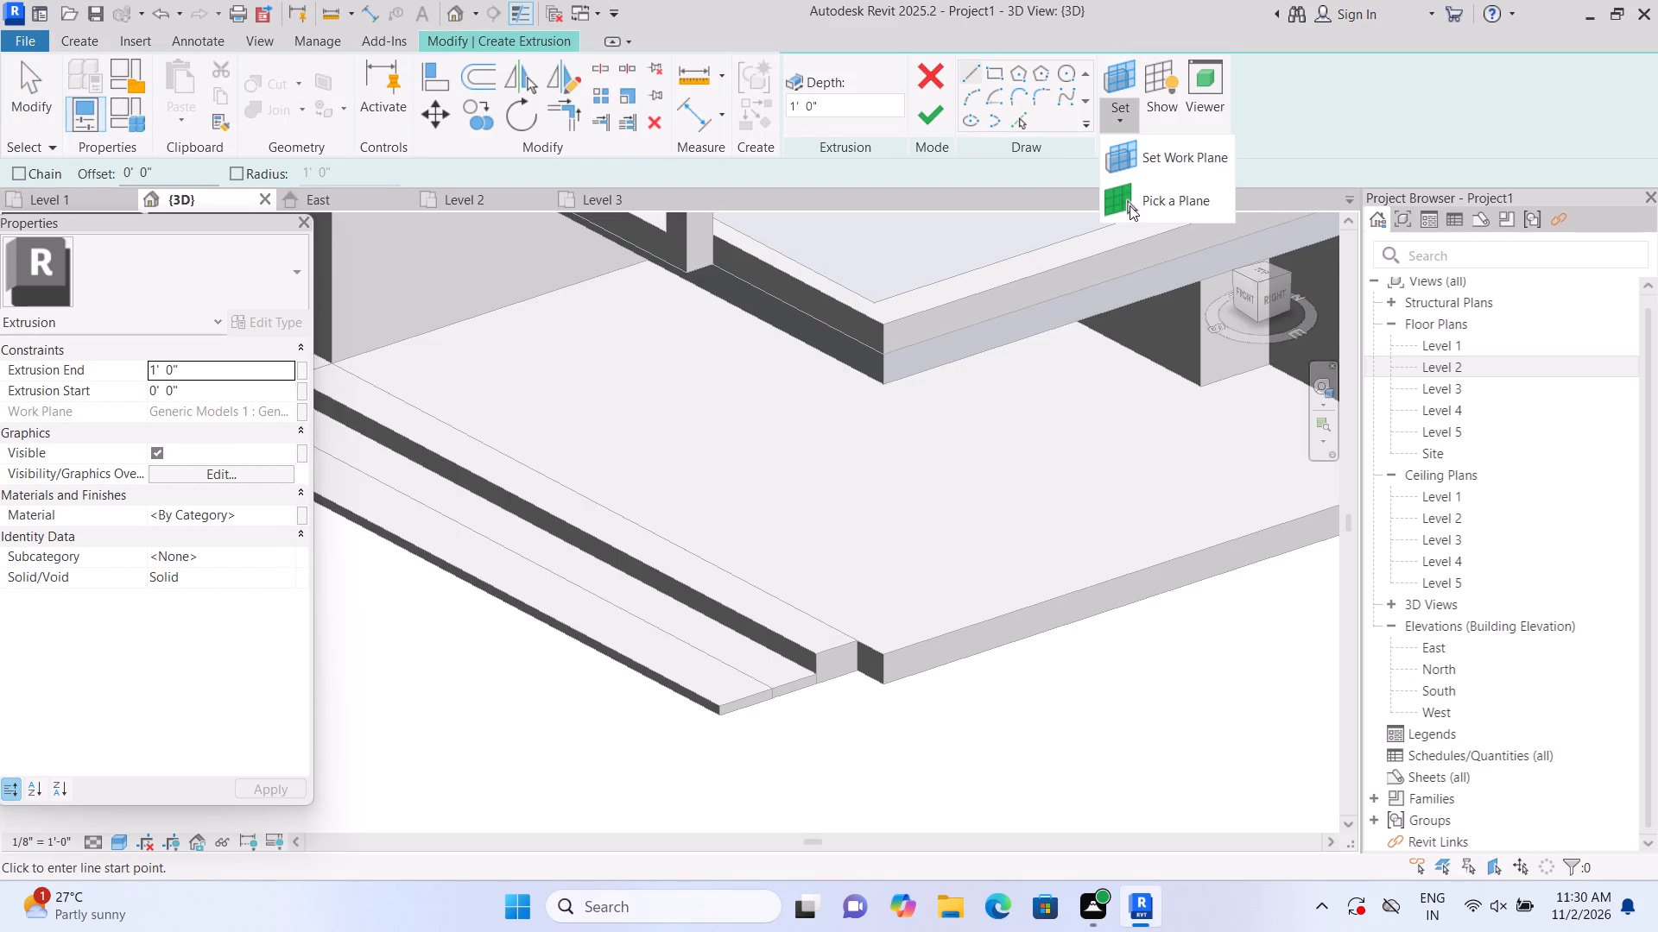
scroll(797, 742, "up", 1)
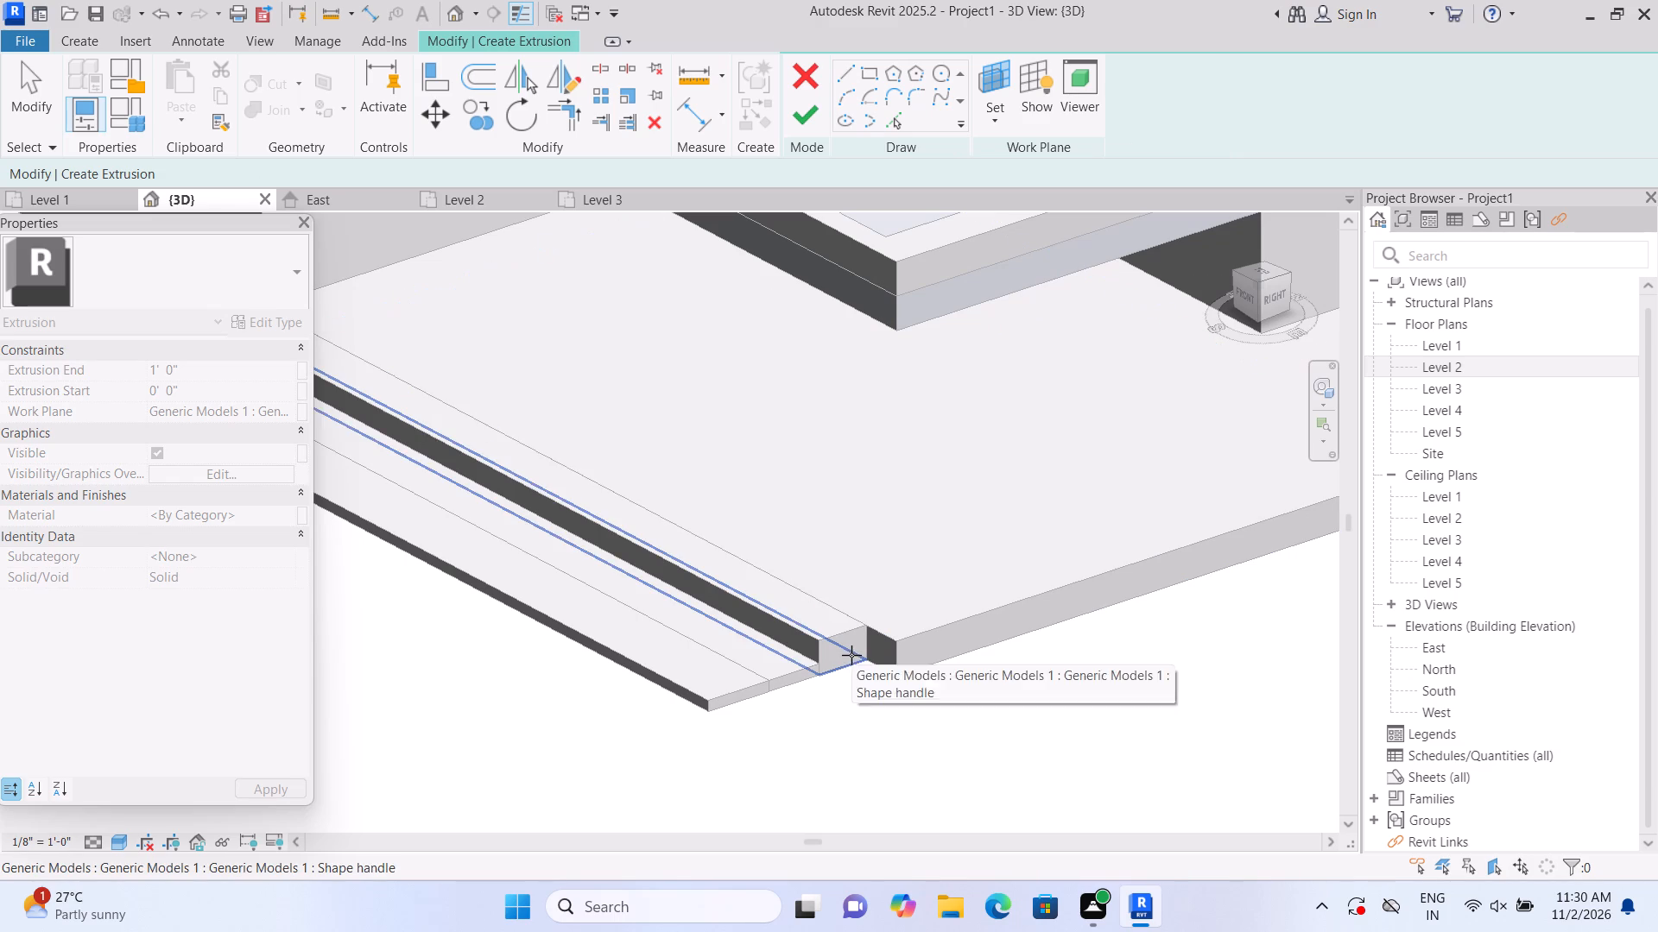
left_click(849, 645)
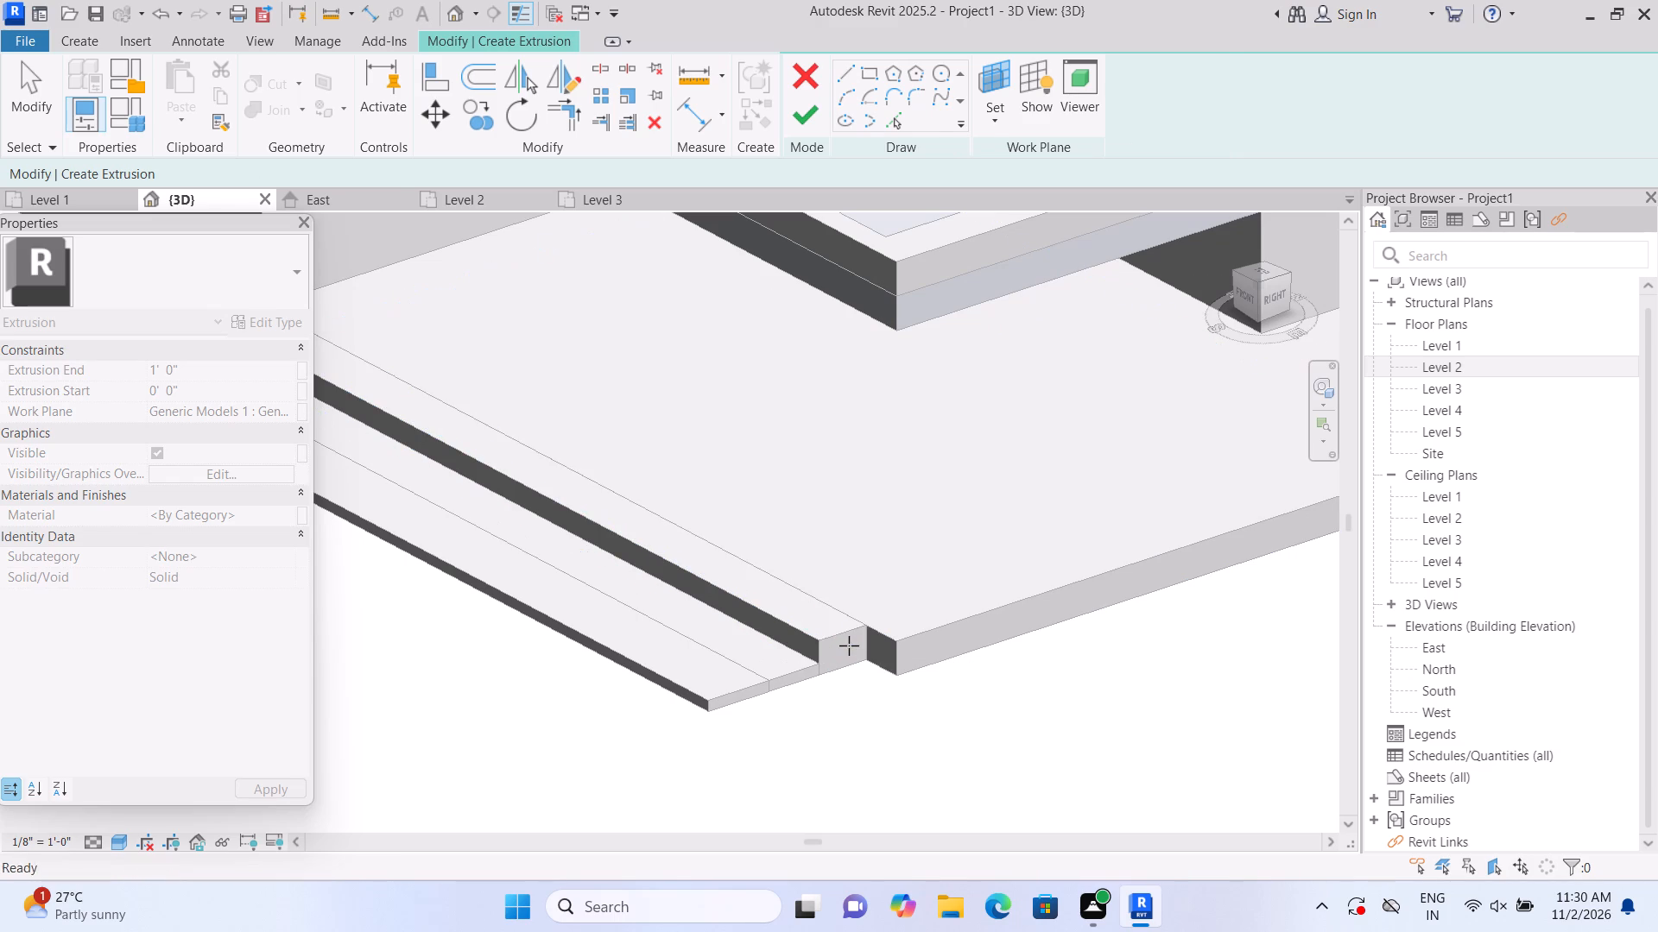
left_click(992, 76)
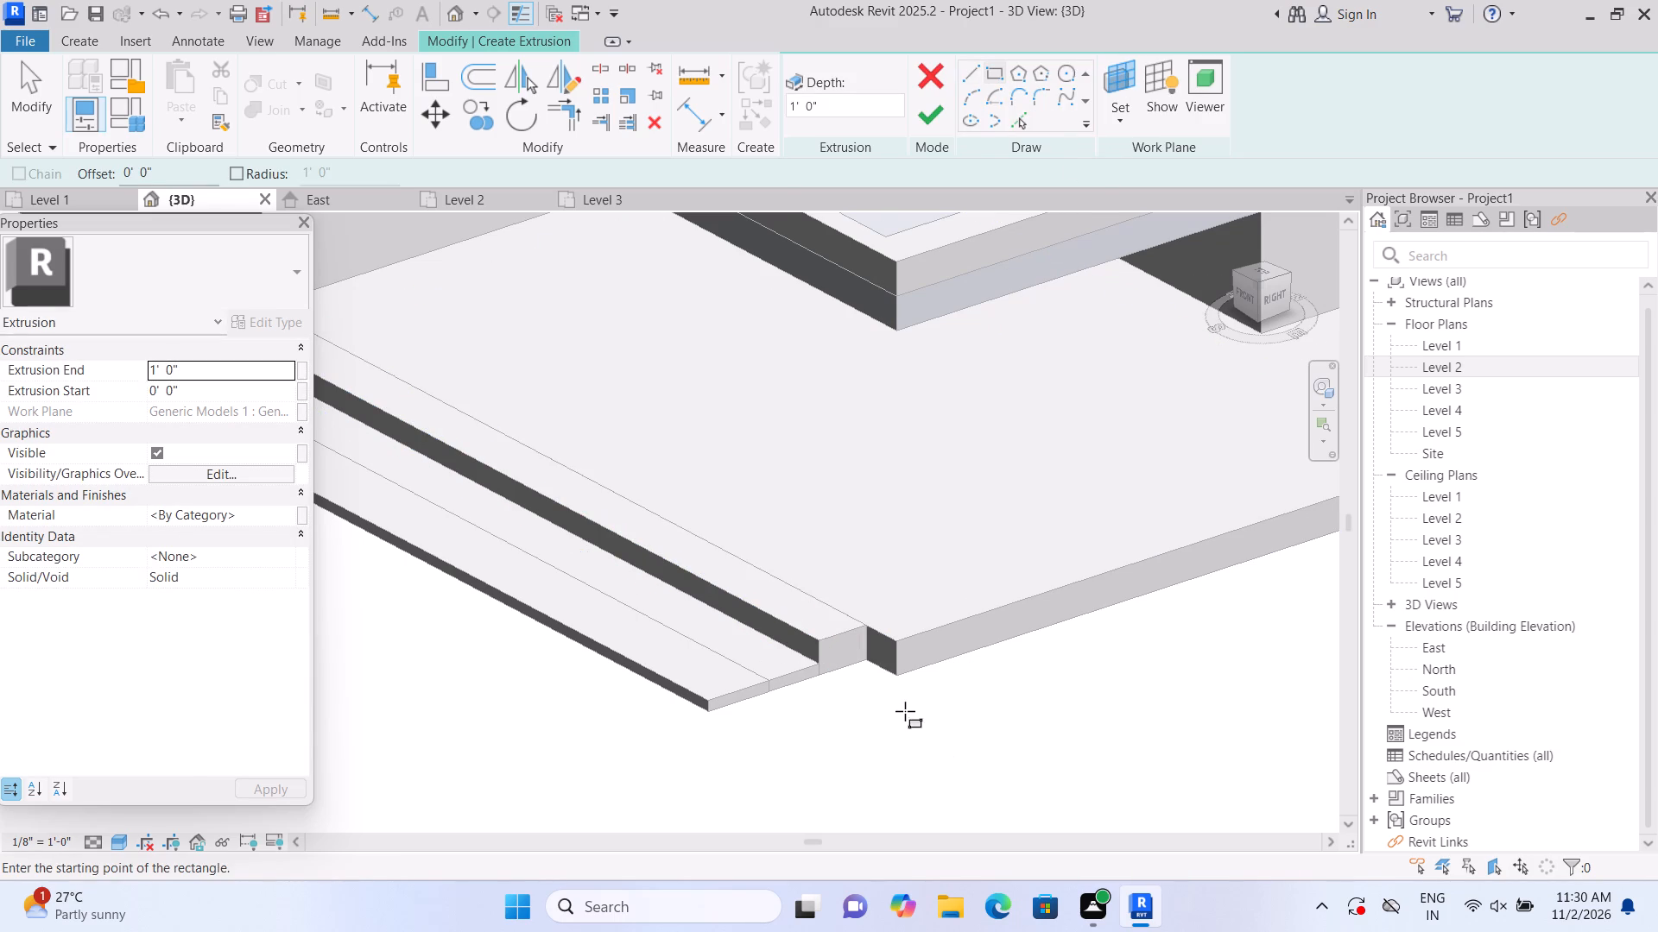
scroll(887, 696, "up", 1)
left_click(861, 623)
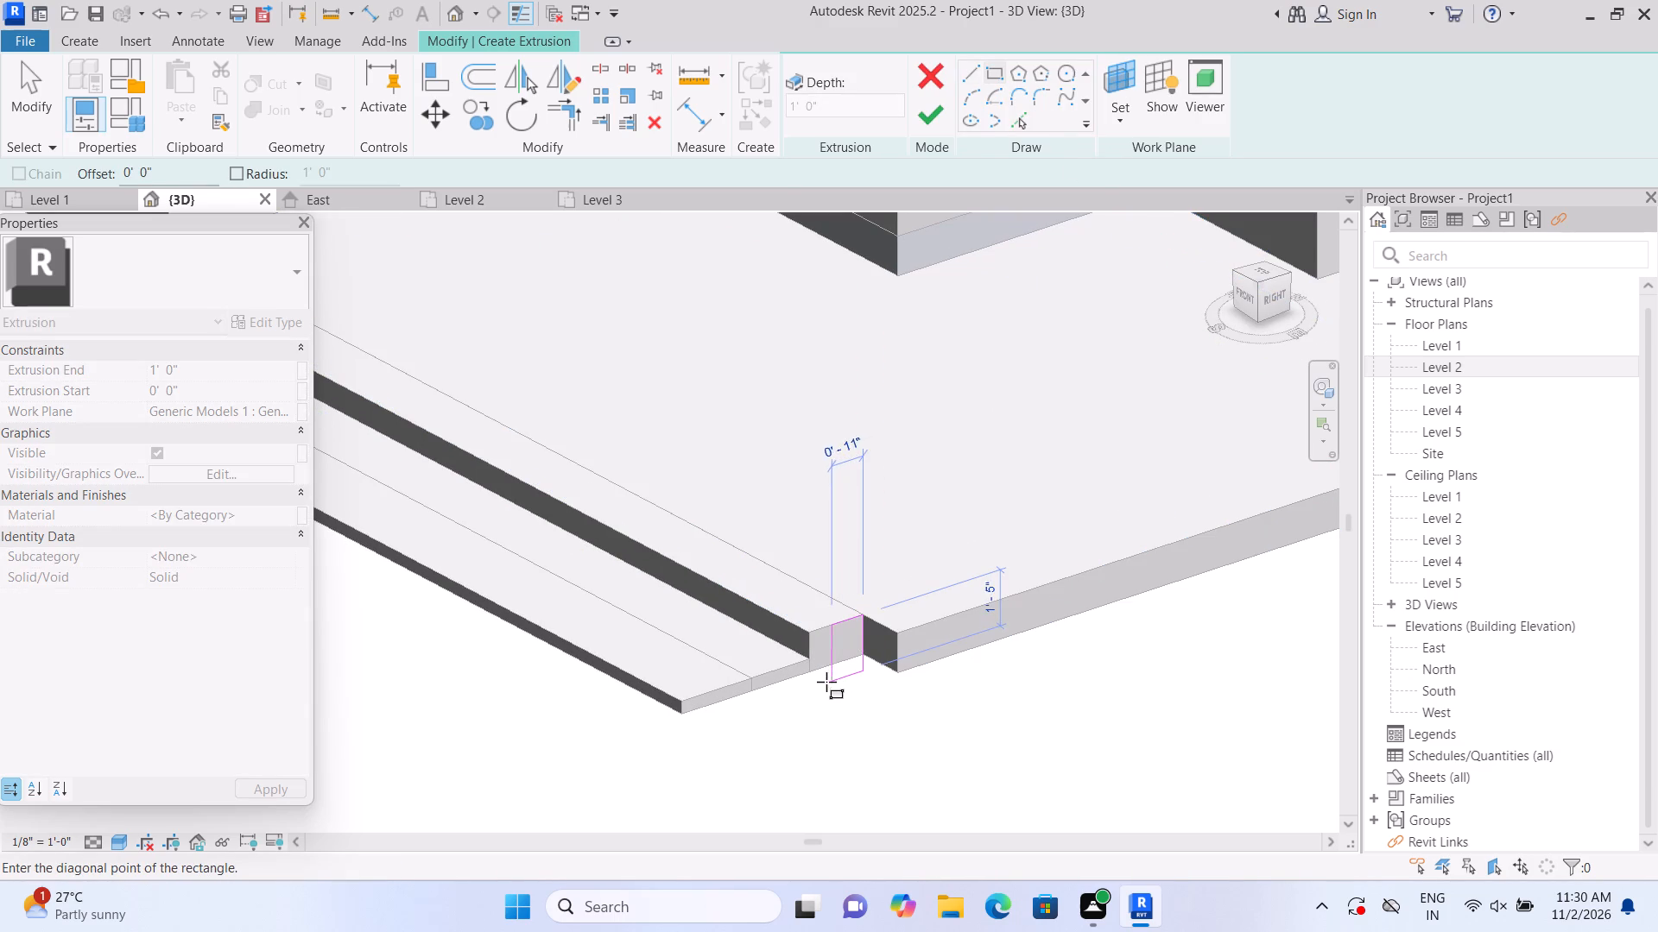
left_click(808, 679)
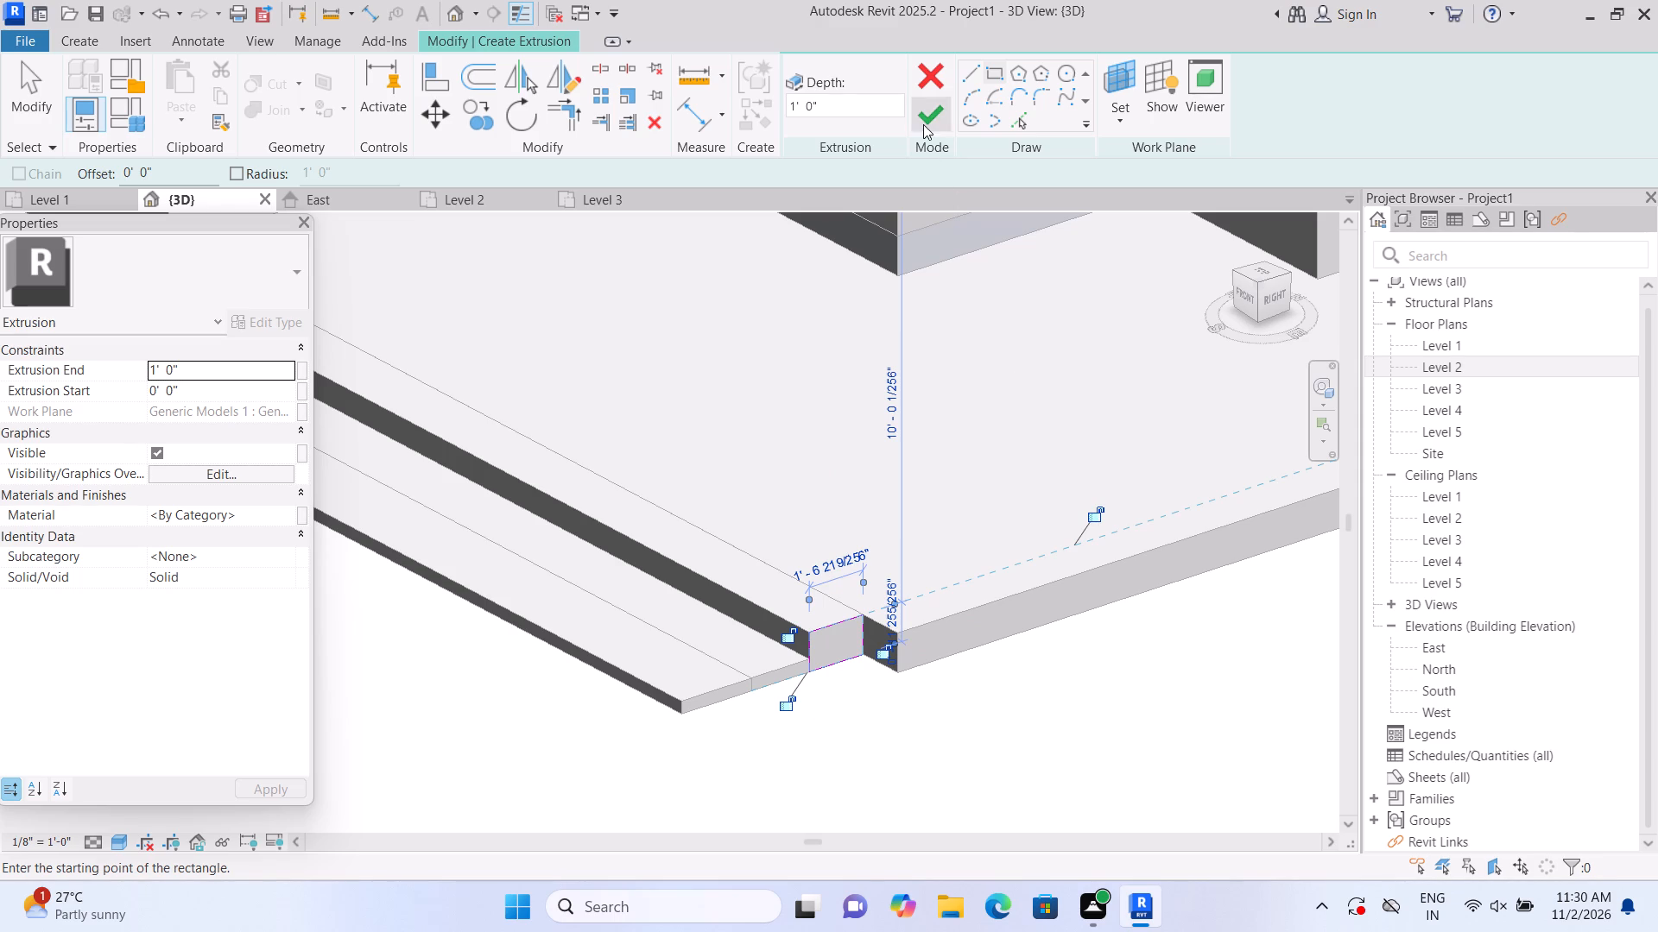
left_click(923, 122)
Stretch the new block's outer face flush with the porch slab's side edge, making its depth about 1' 3 15/32".
scroll(962, 694, "down", 1)
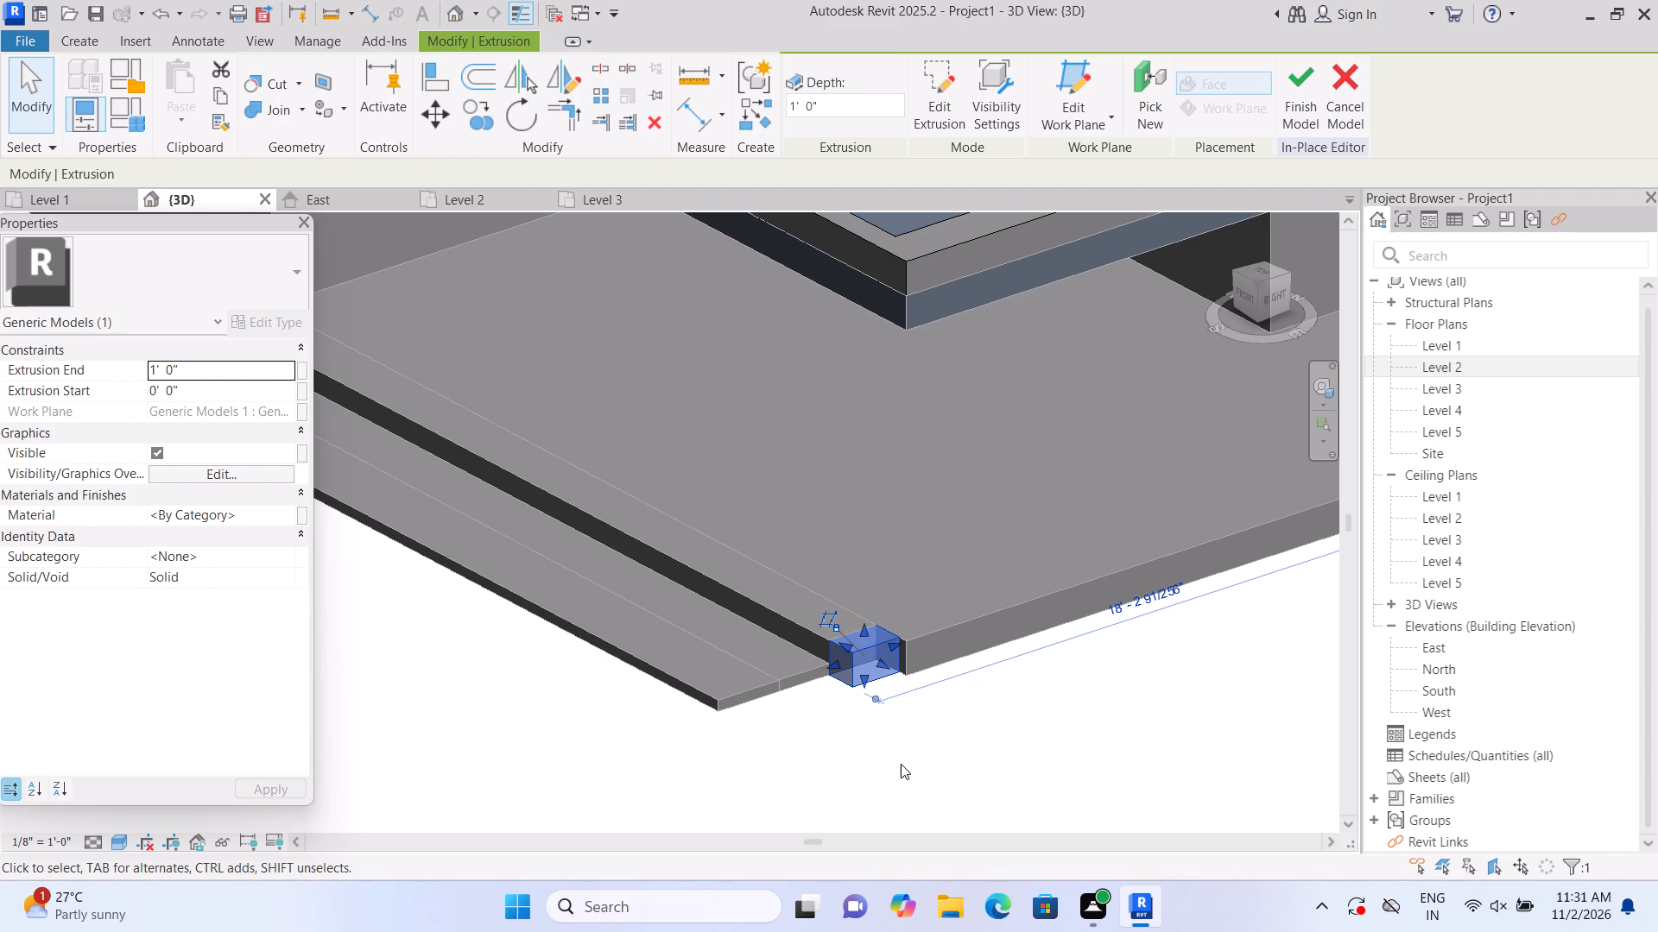
scroll(913, 765, "down", 1)
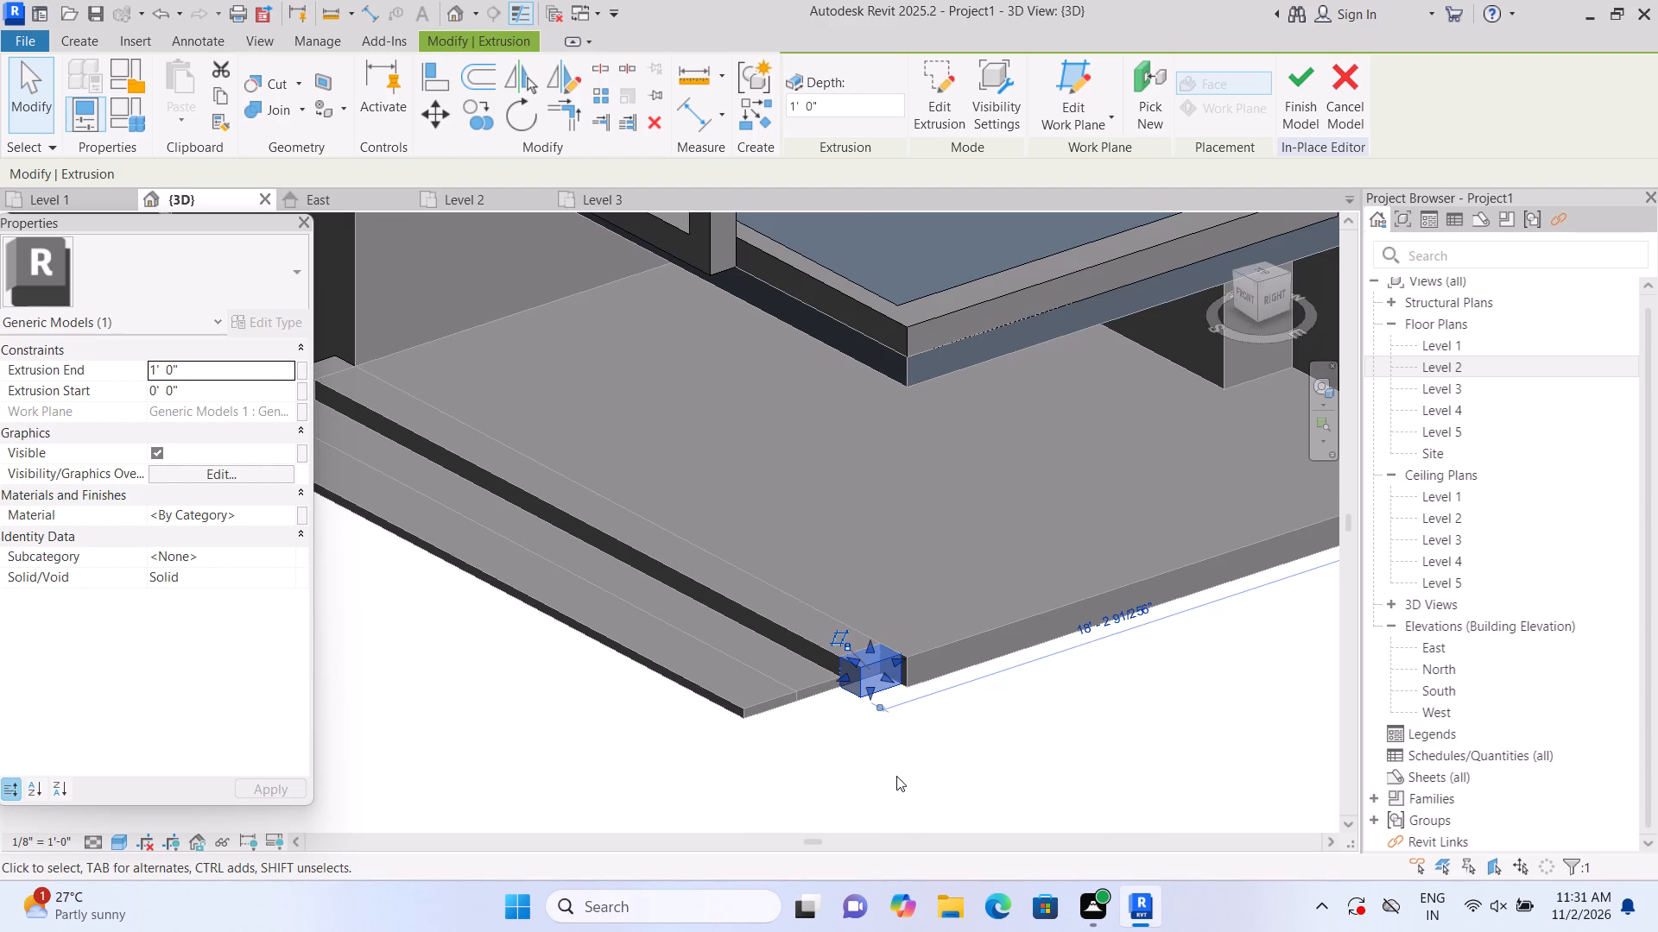
scroll(892, 780, "down", 1)
scroll(890, 783, "up", 2)
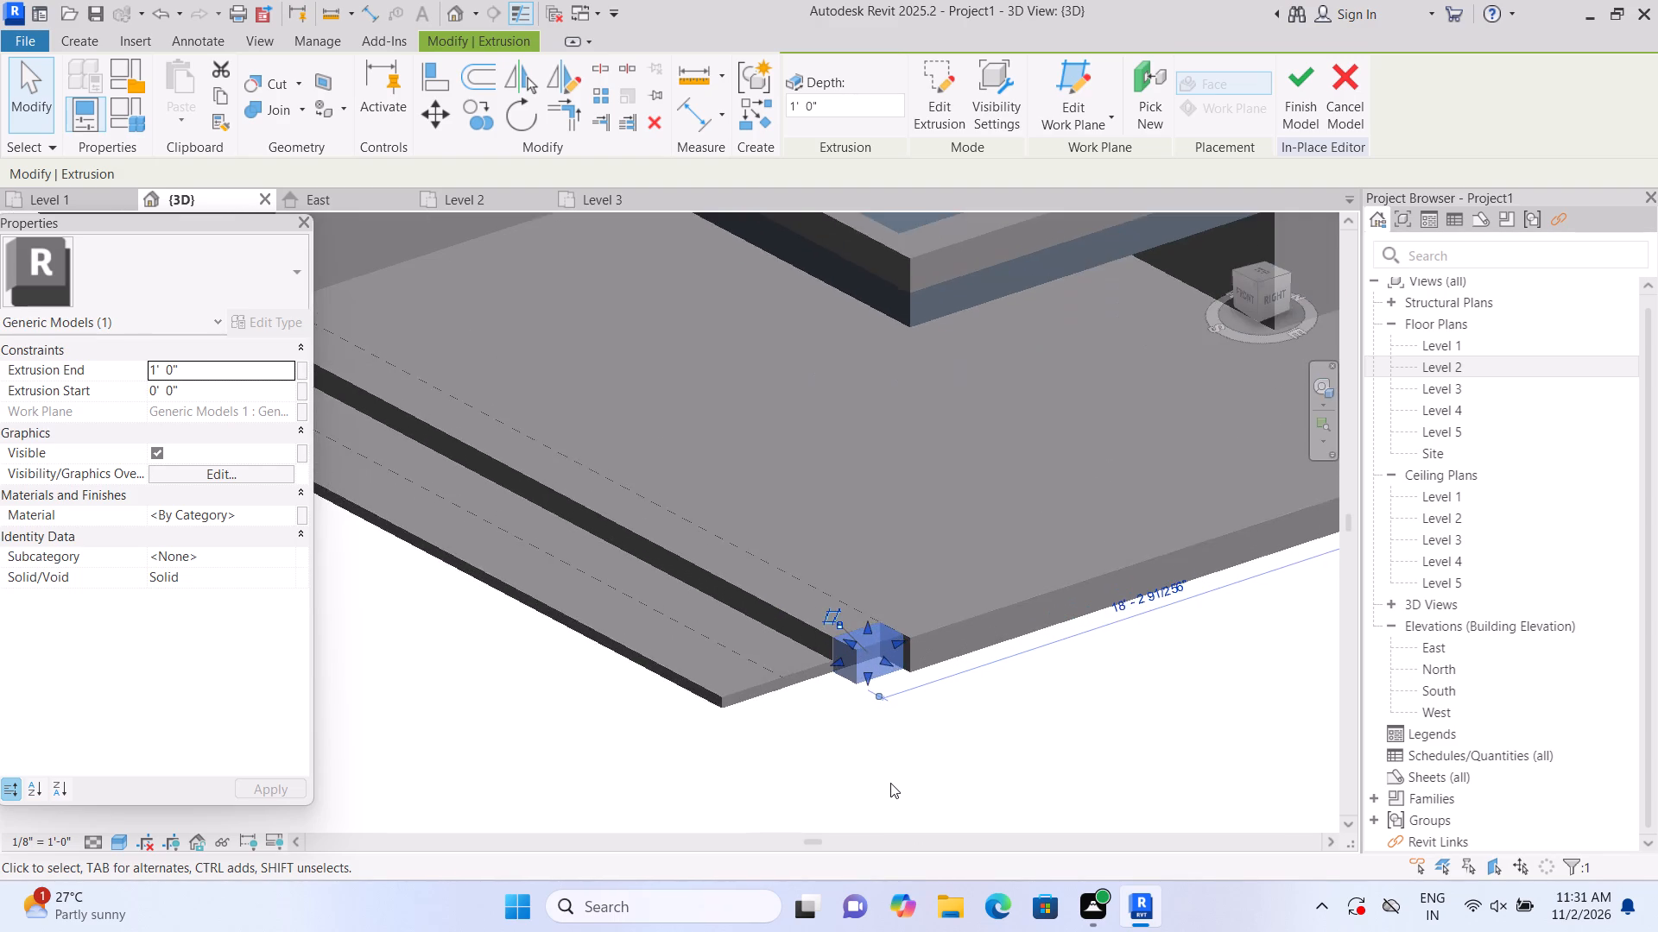
scroll(960, 696, "up", 2)
scroll(834, 708, "up", 4)
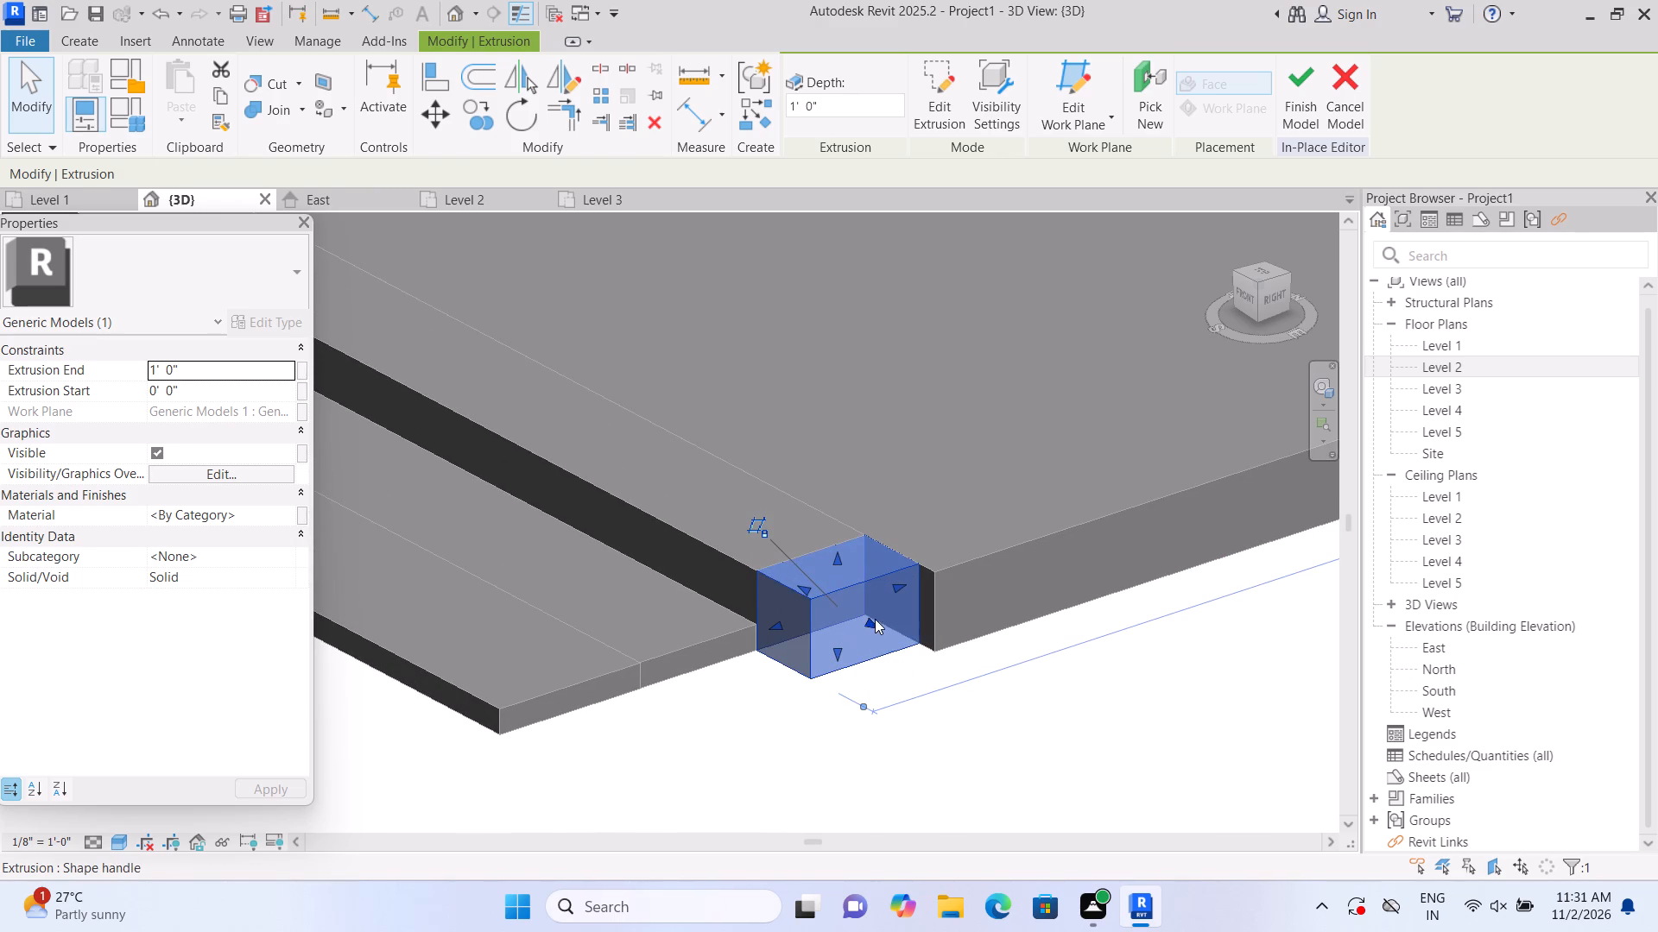
left_click_drag(870, 624, 876, 633)
left_click(895, 741)
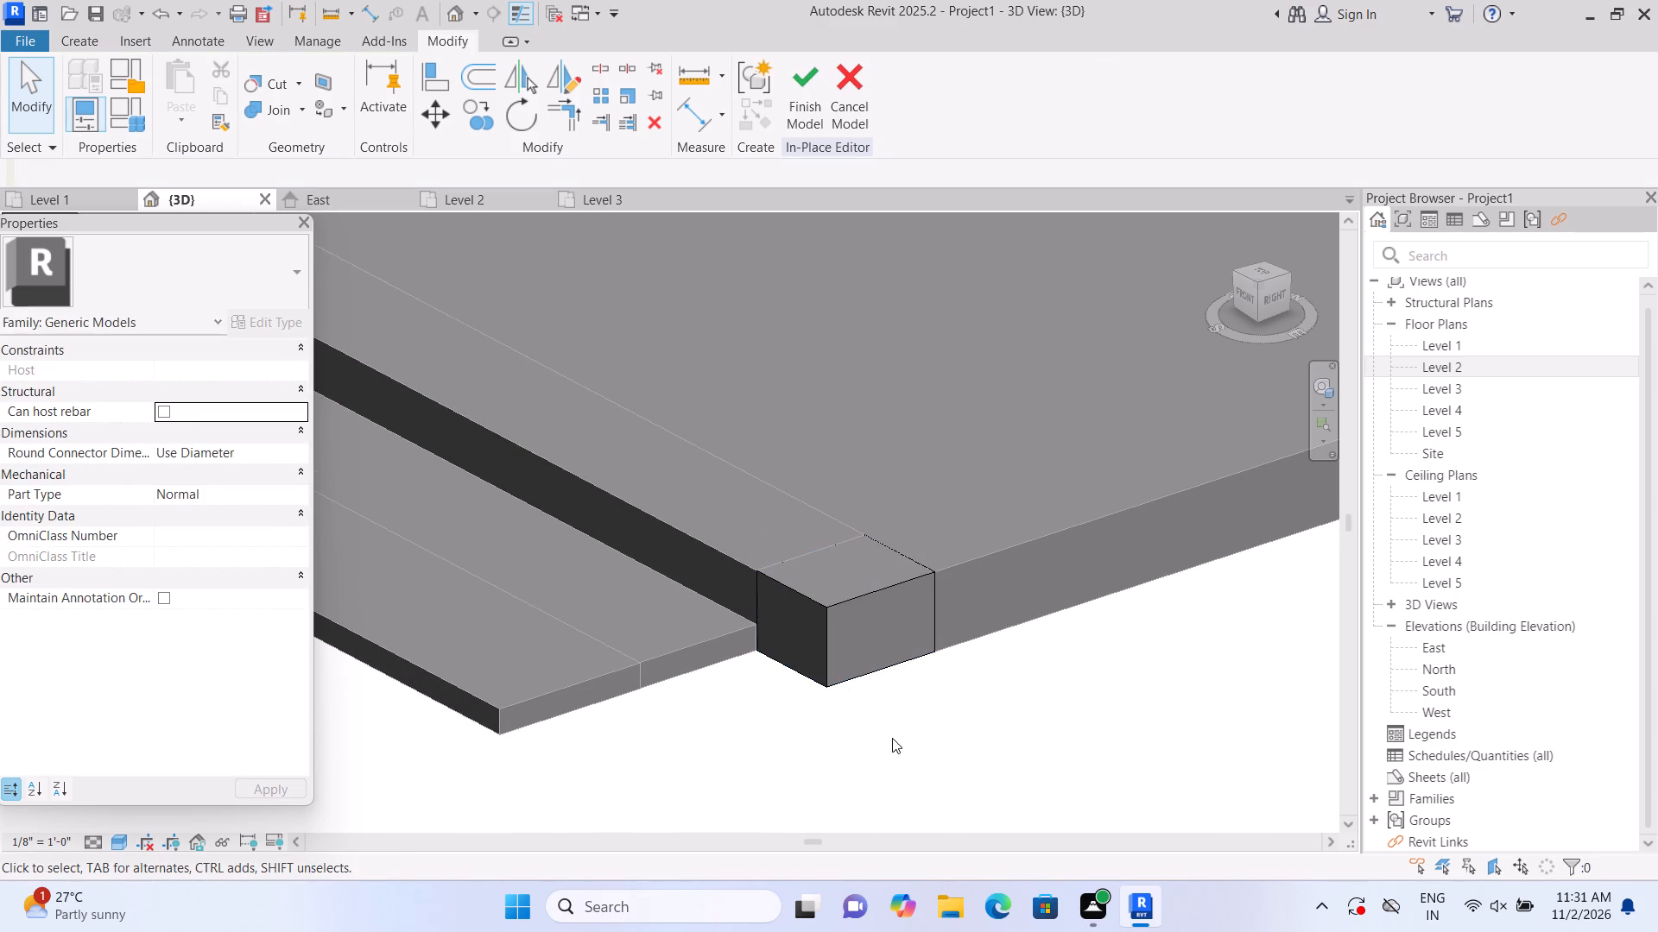
Stretch the block's front end along the porch steps and fine-adjust it to meet the lower step's front edge.
left_click(839, 645)
left_click_drag(782, 632, 721, 659)
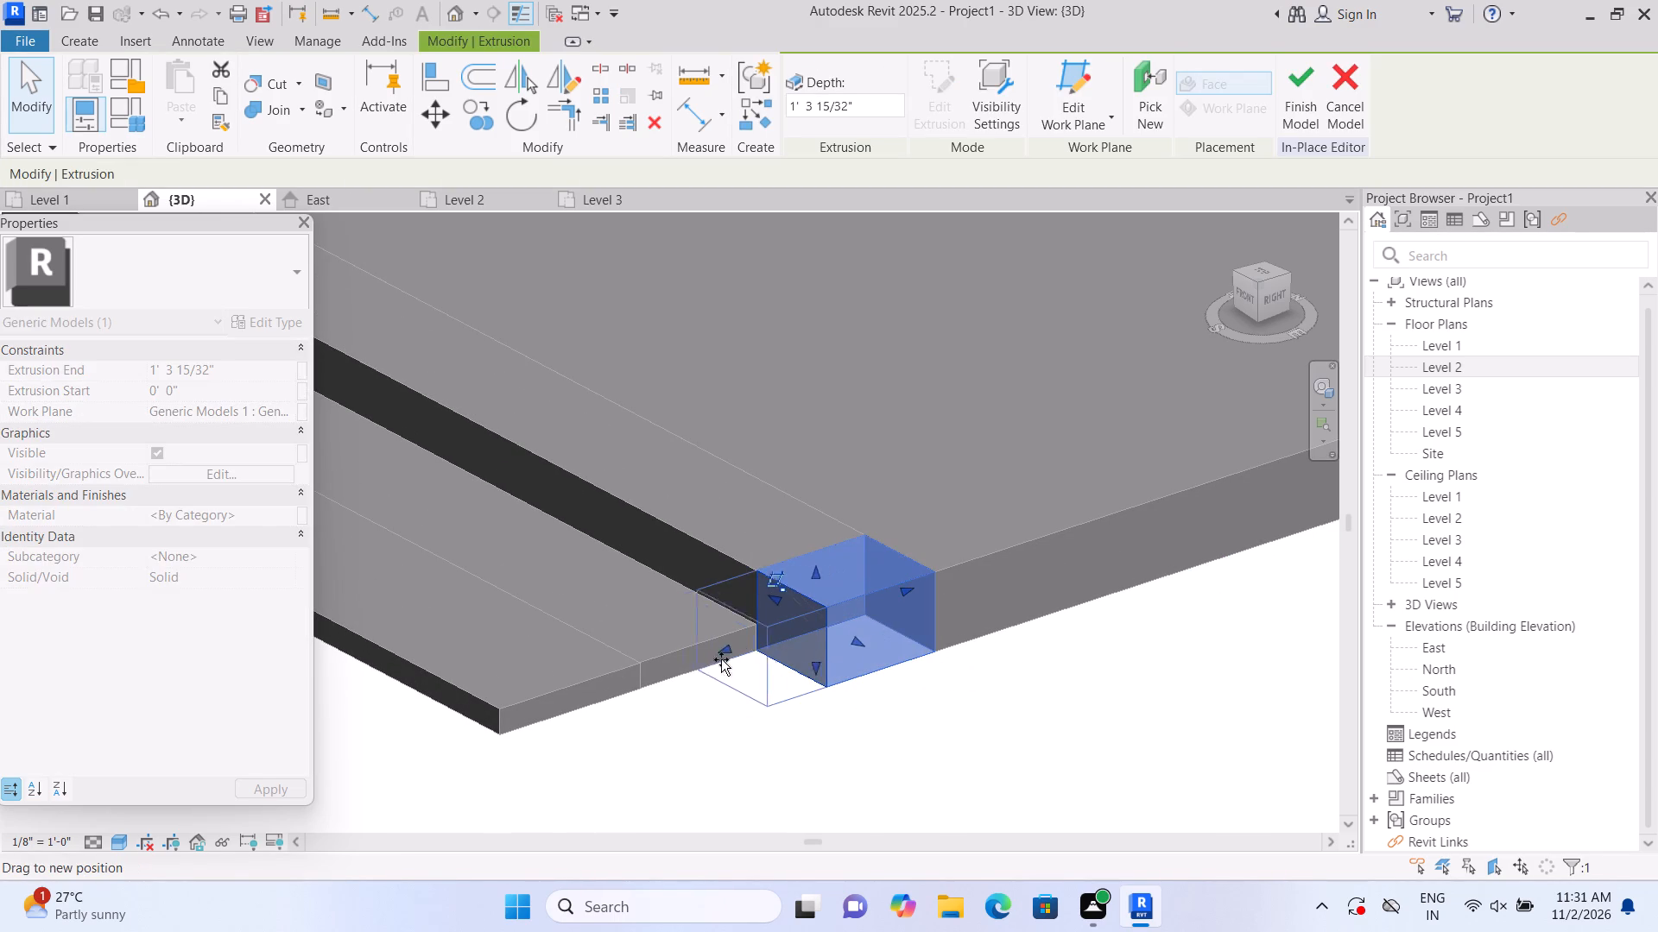
left_click_drag(721, 659, 532, 738)
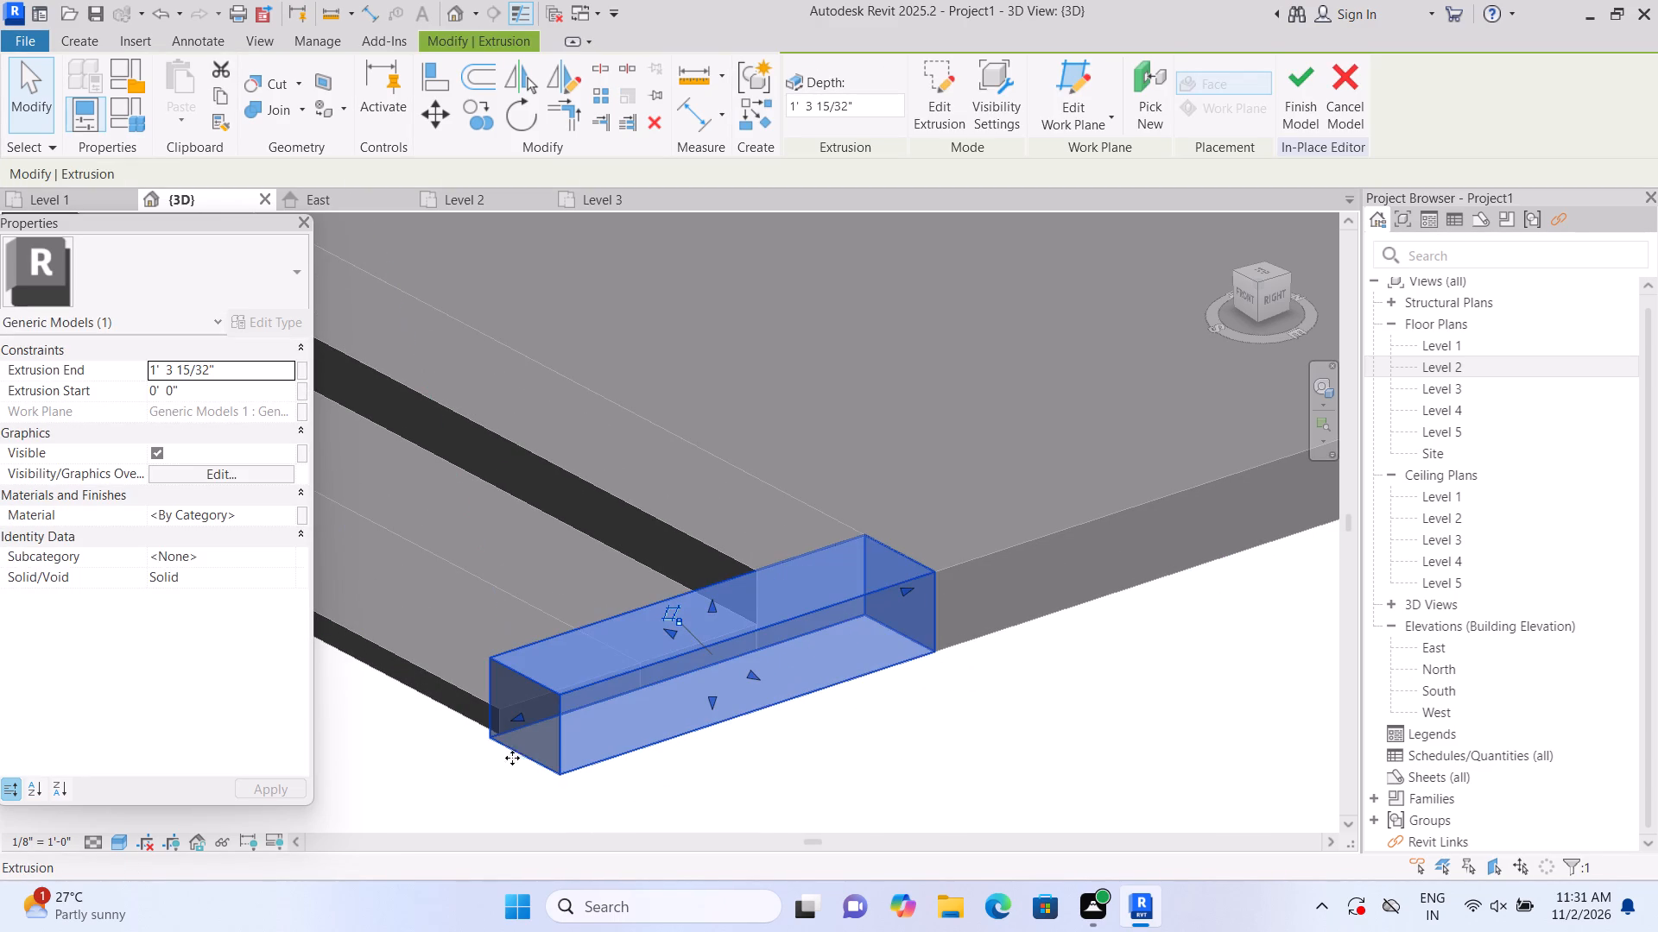
left_click_drag(515, 715, 527, 708)
scroll(522, 741, "up", 3)
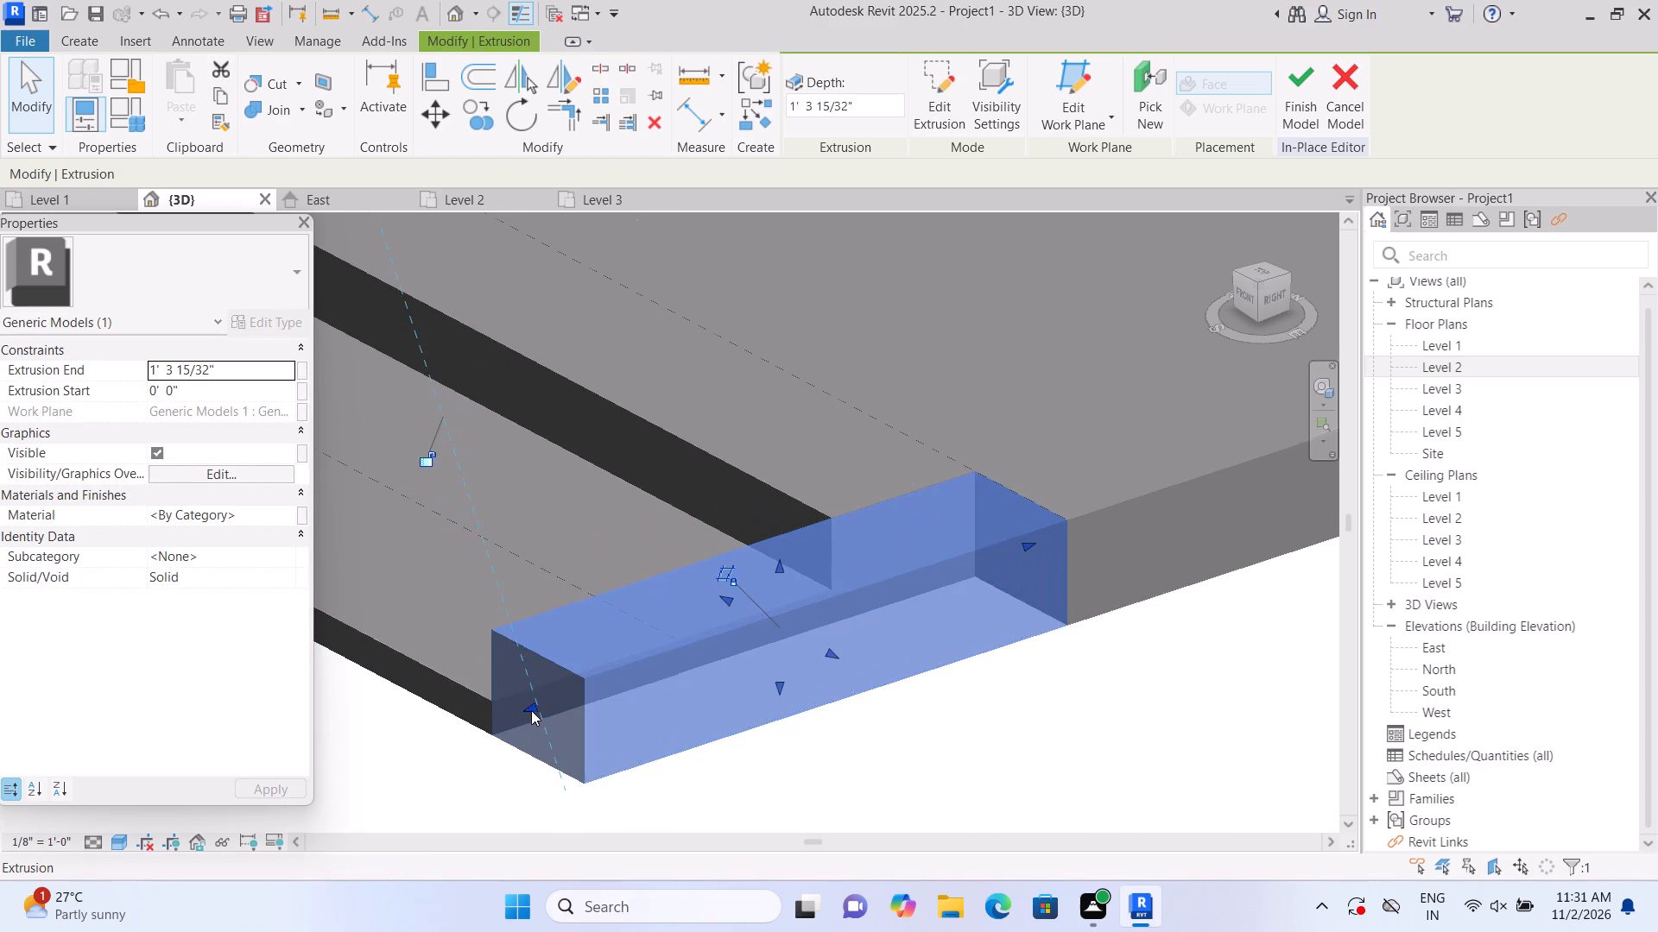
left_click(535, 702)
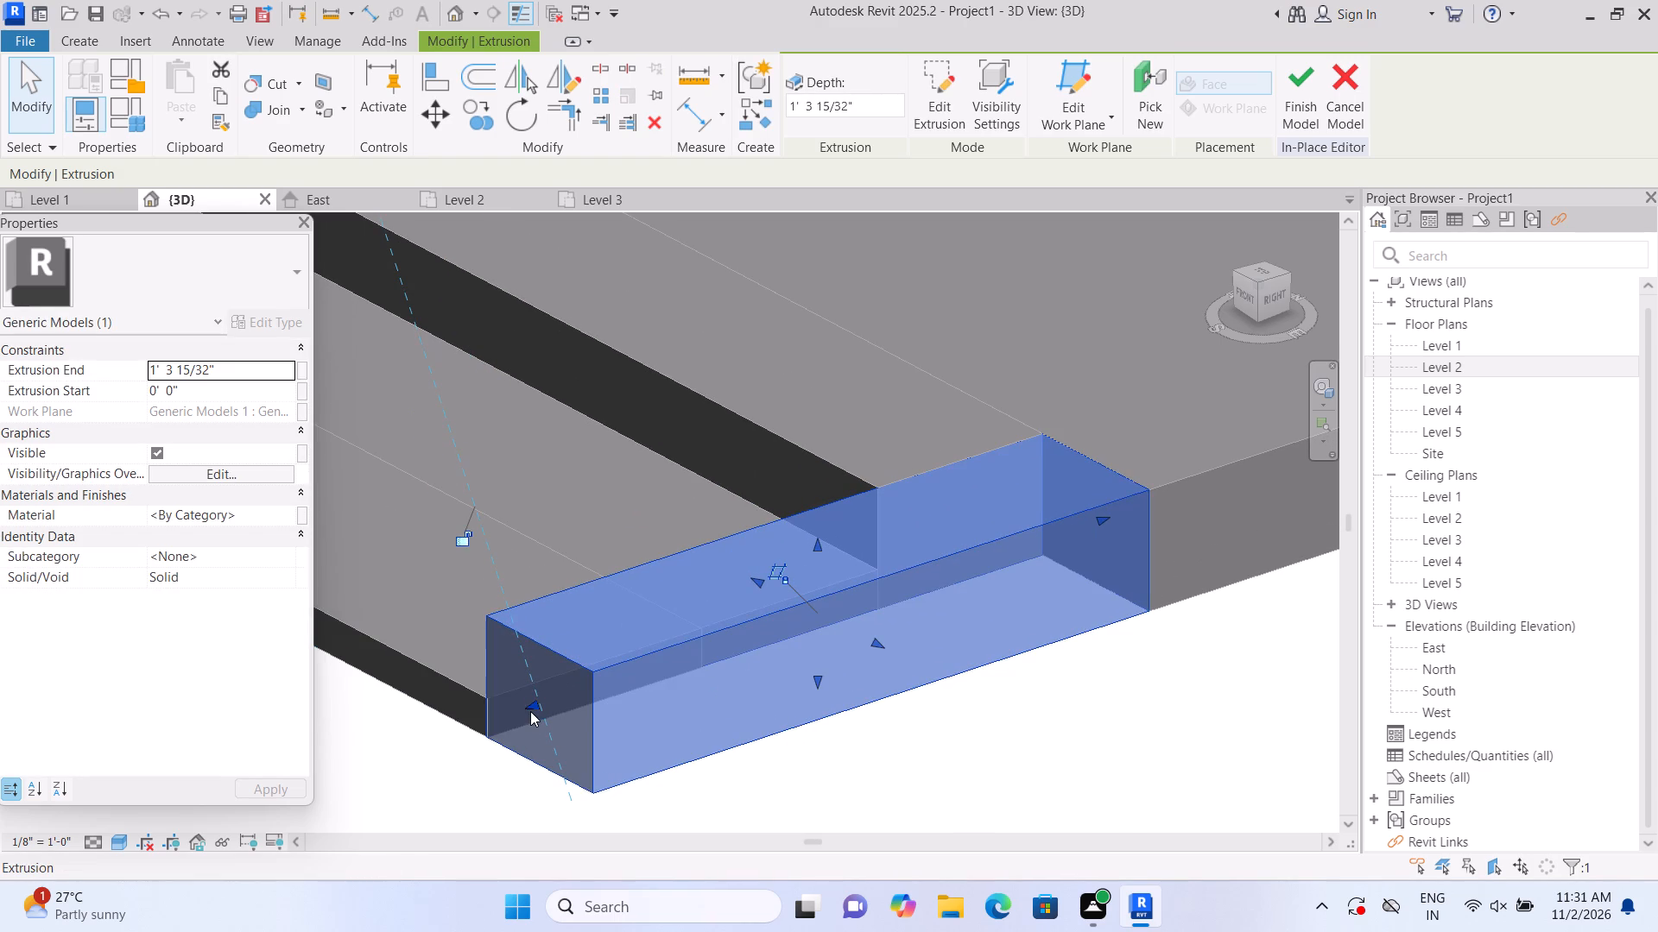
left_click(534, 705)
left_click(534, 705)
left_click(534, 705)
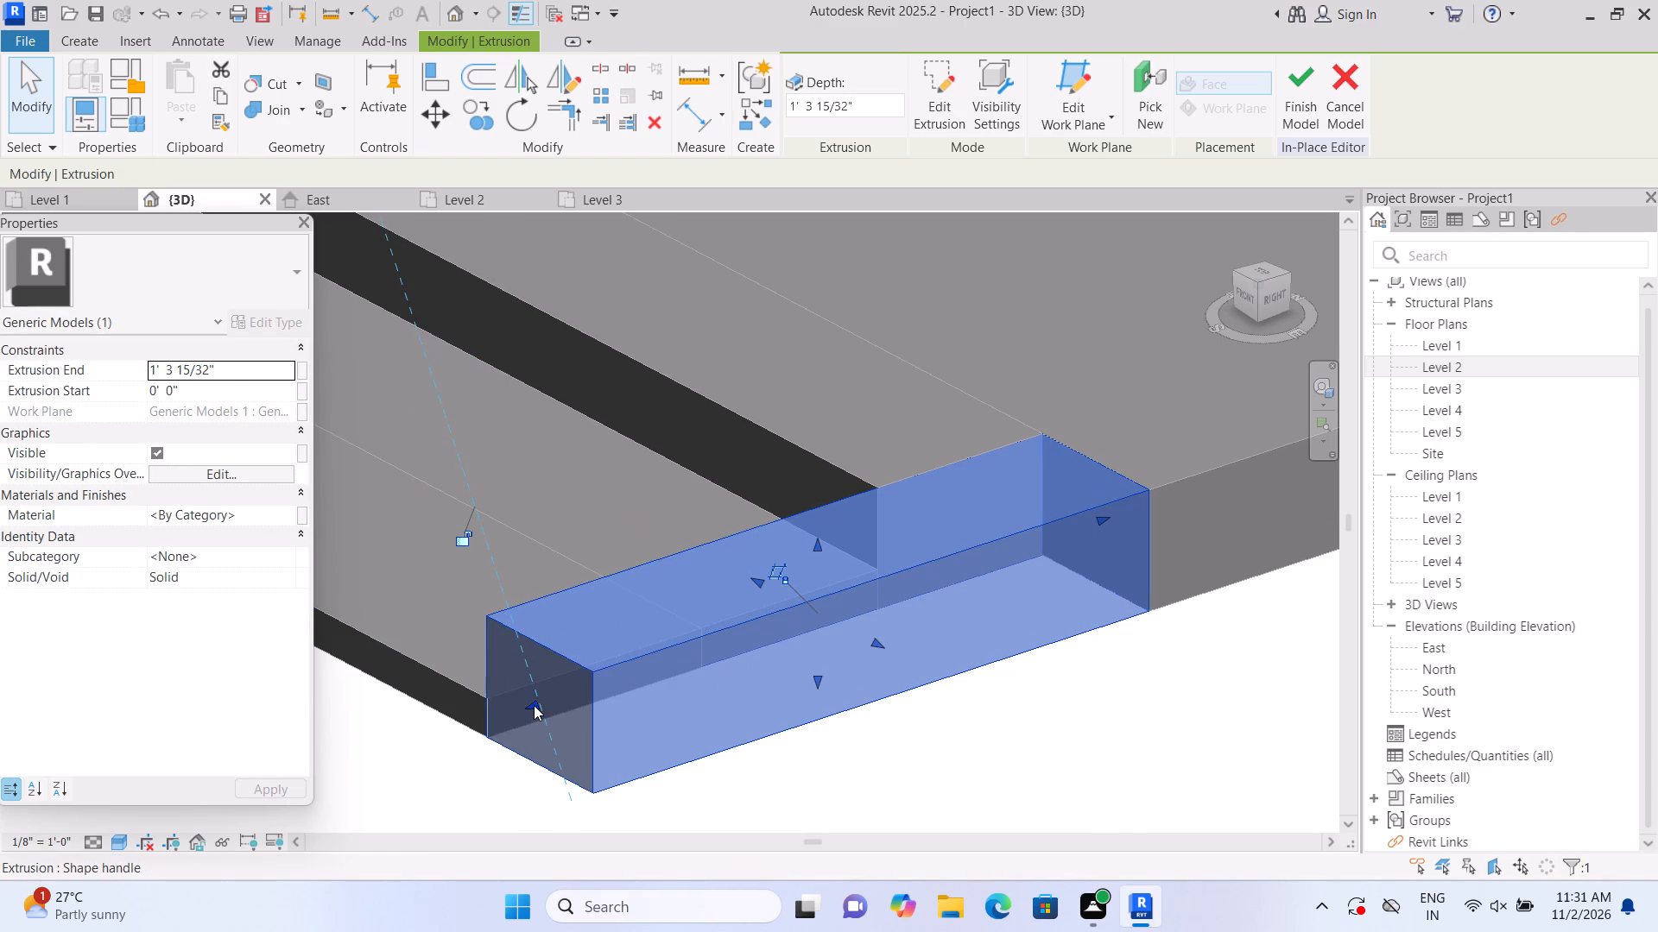
scroll(534, 705, "up", 1)
left_click(533, 705)
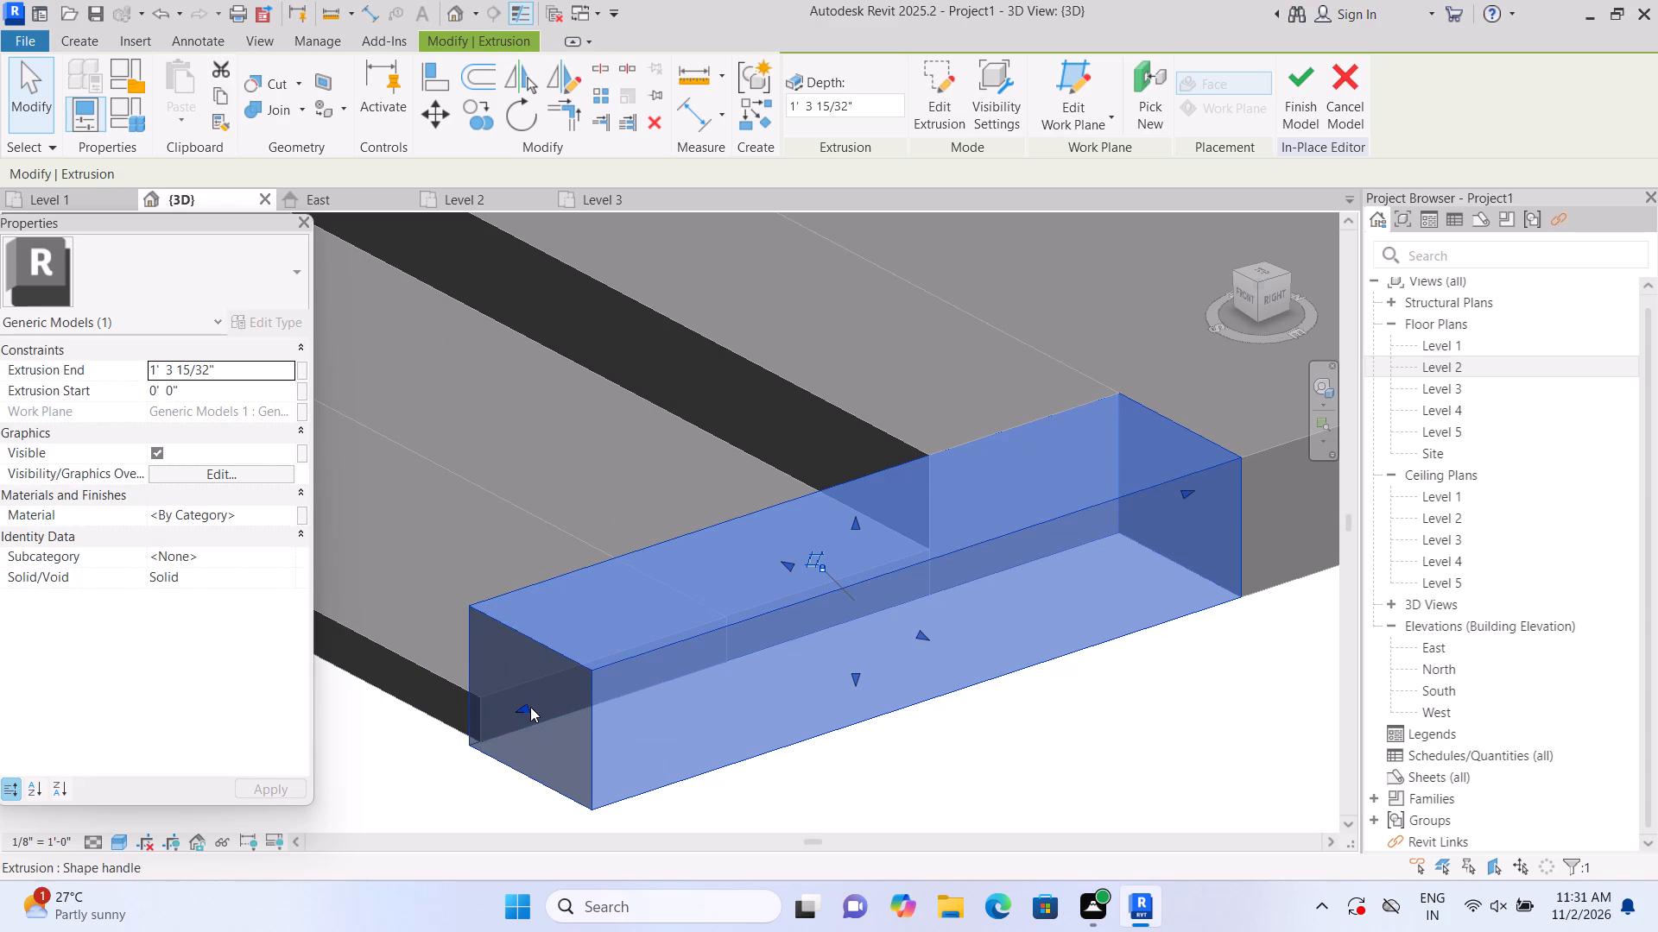
left_click_drag(521, 707, 536, 702)
left_click(497, 780)
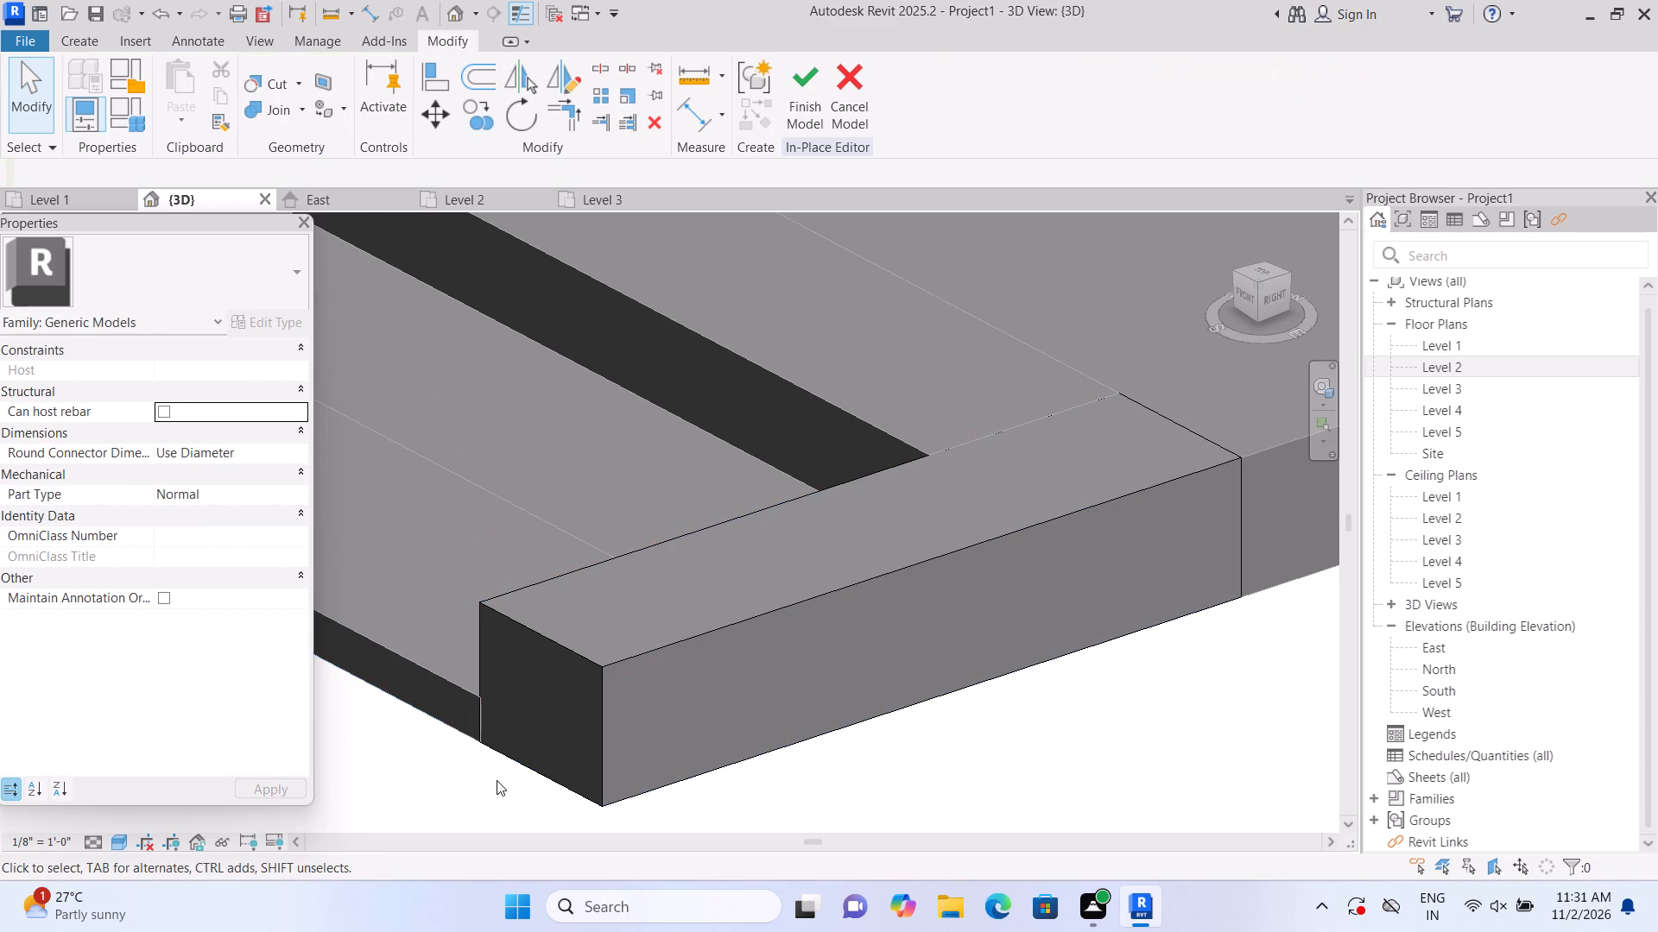
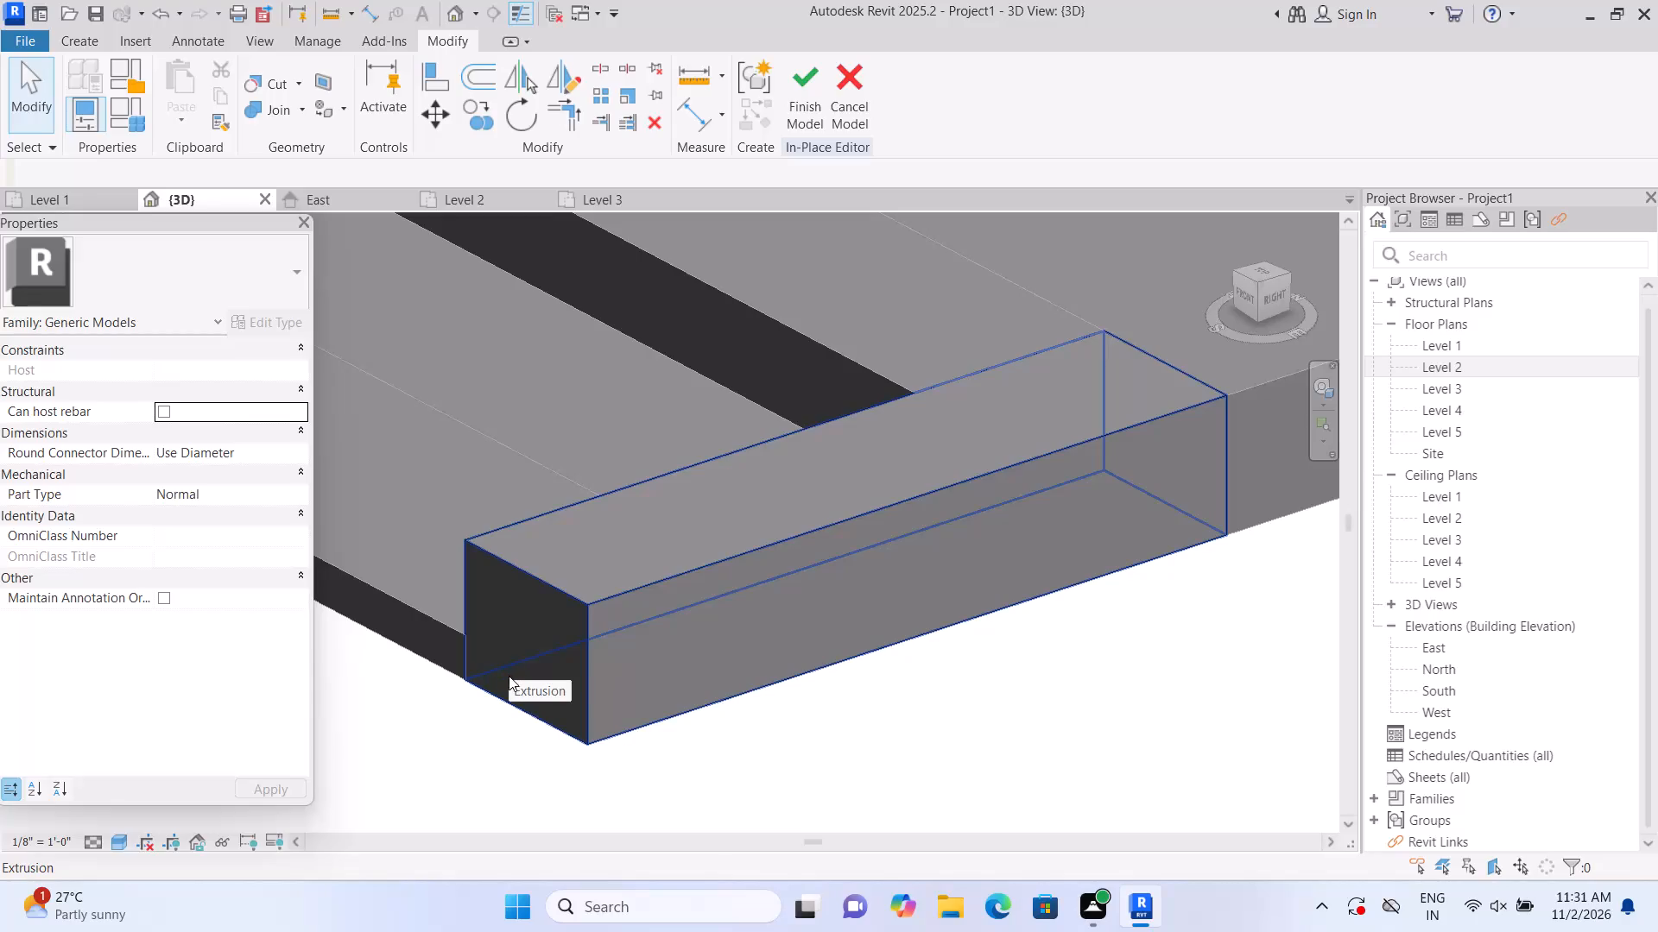
Examine how the new corner block's front end and profile meet the lower step's front edge and the porch slab.
scroll(508, 678, "up", 1)
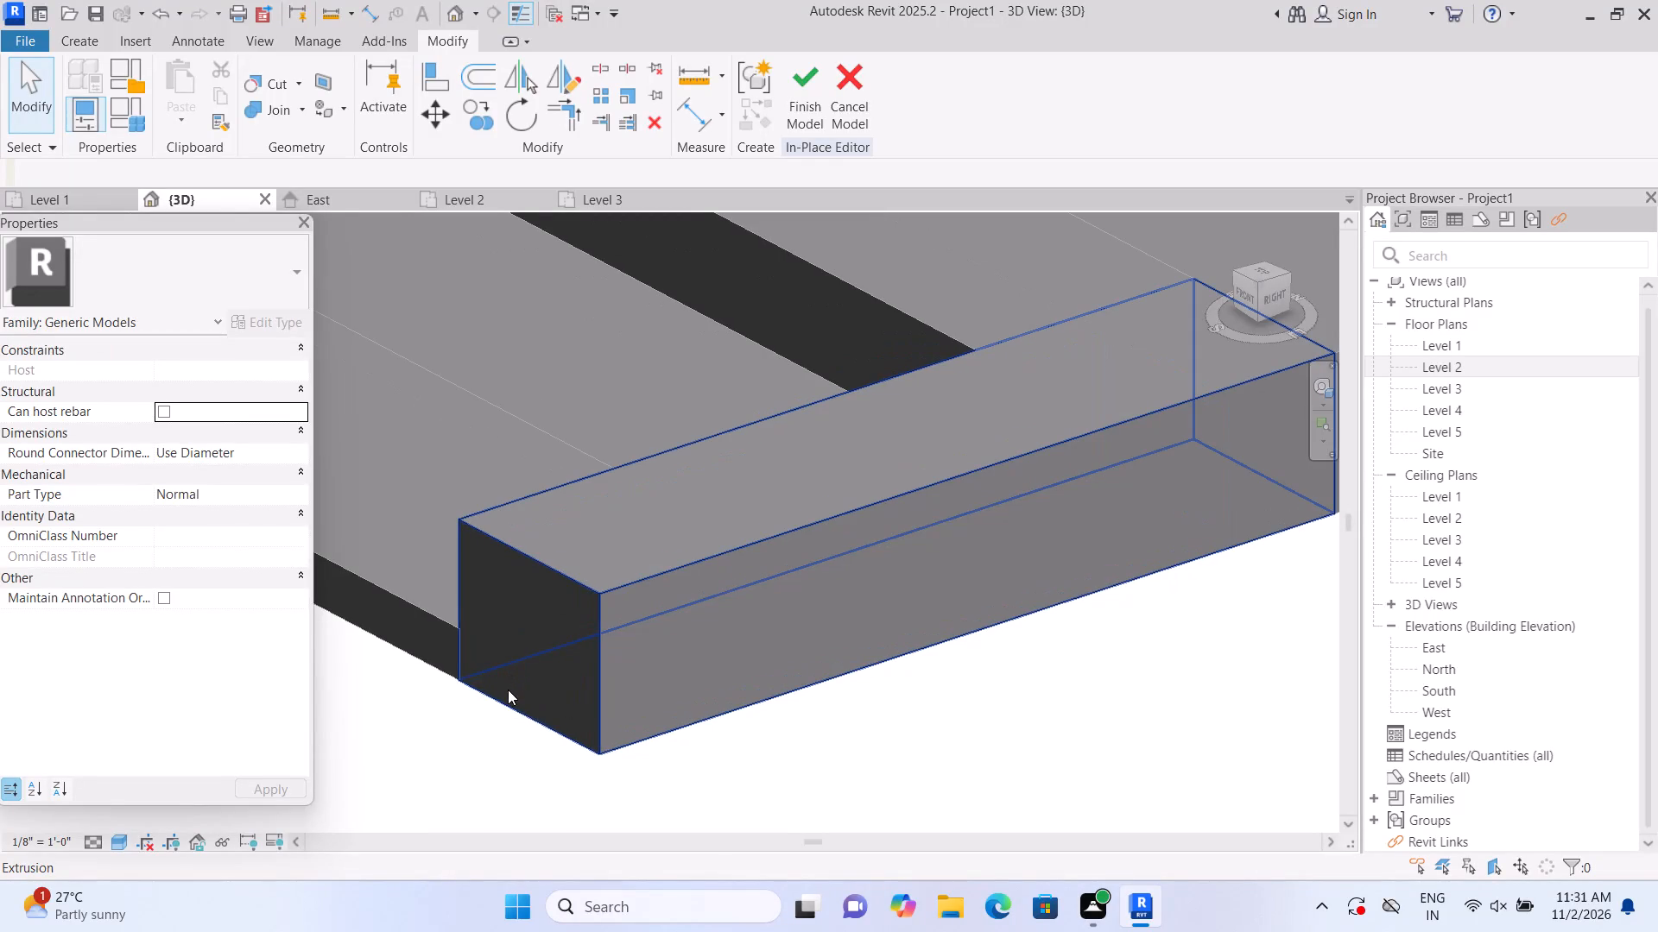
left_click(508, 690)
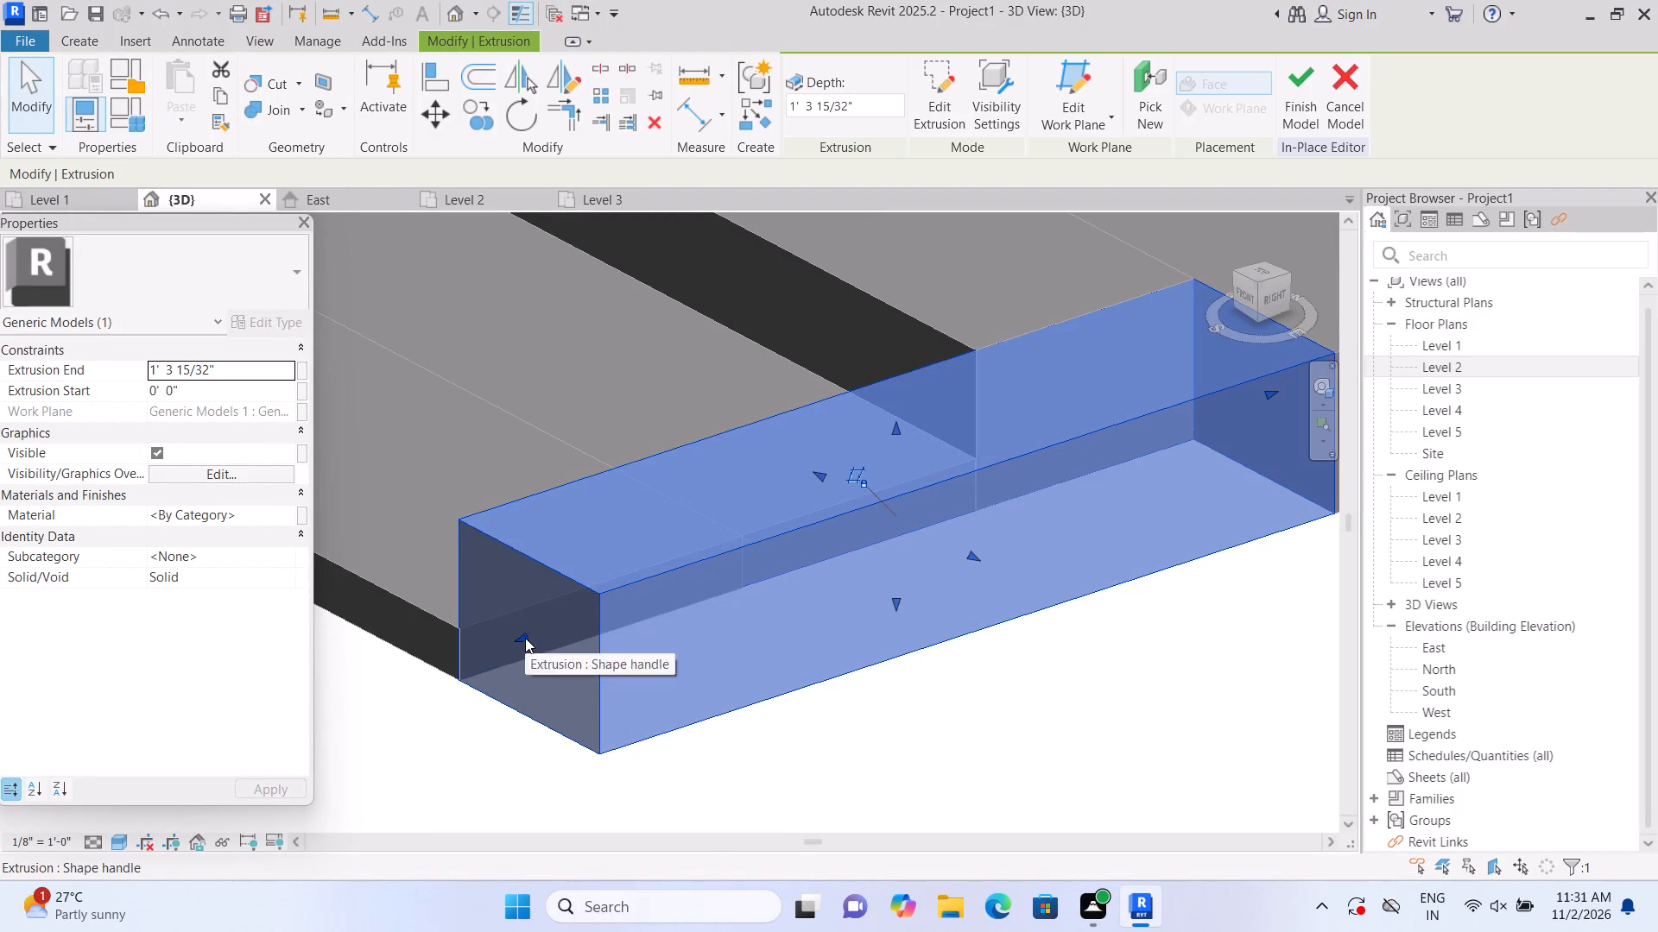
left_click(525, 638)
left_click(525, 638)
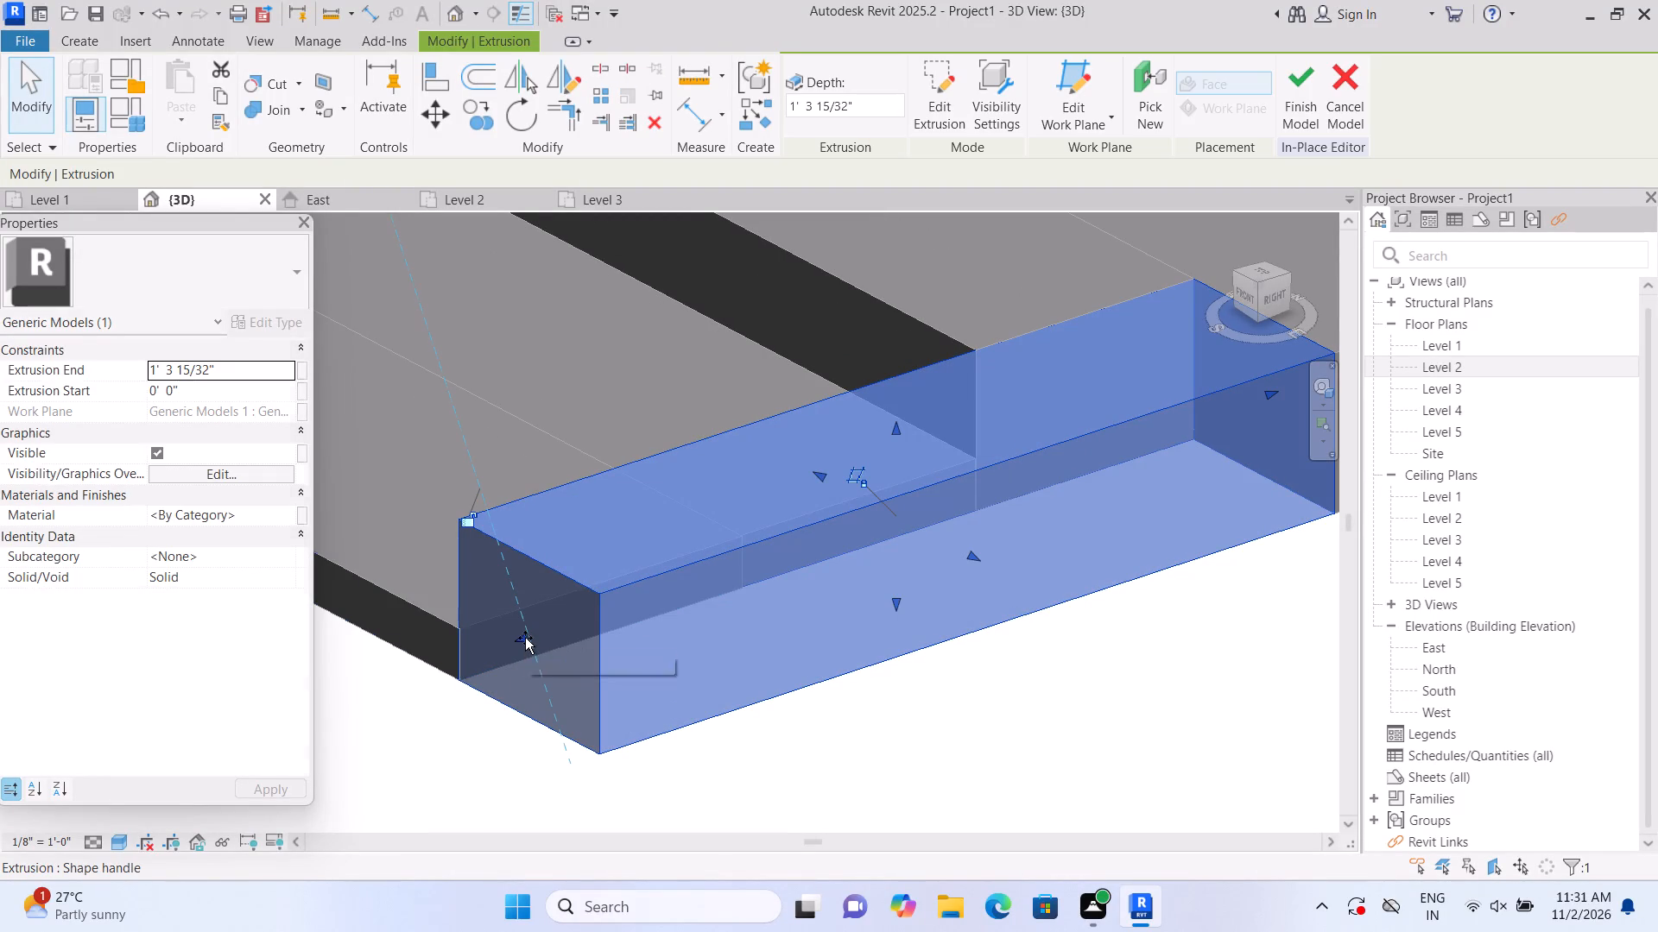
left_click(525, 638)
scroll(525, 638, "up", 2)
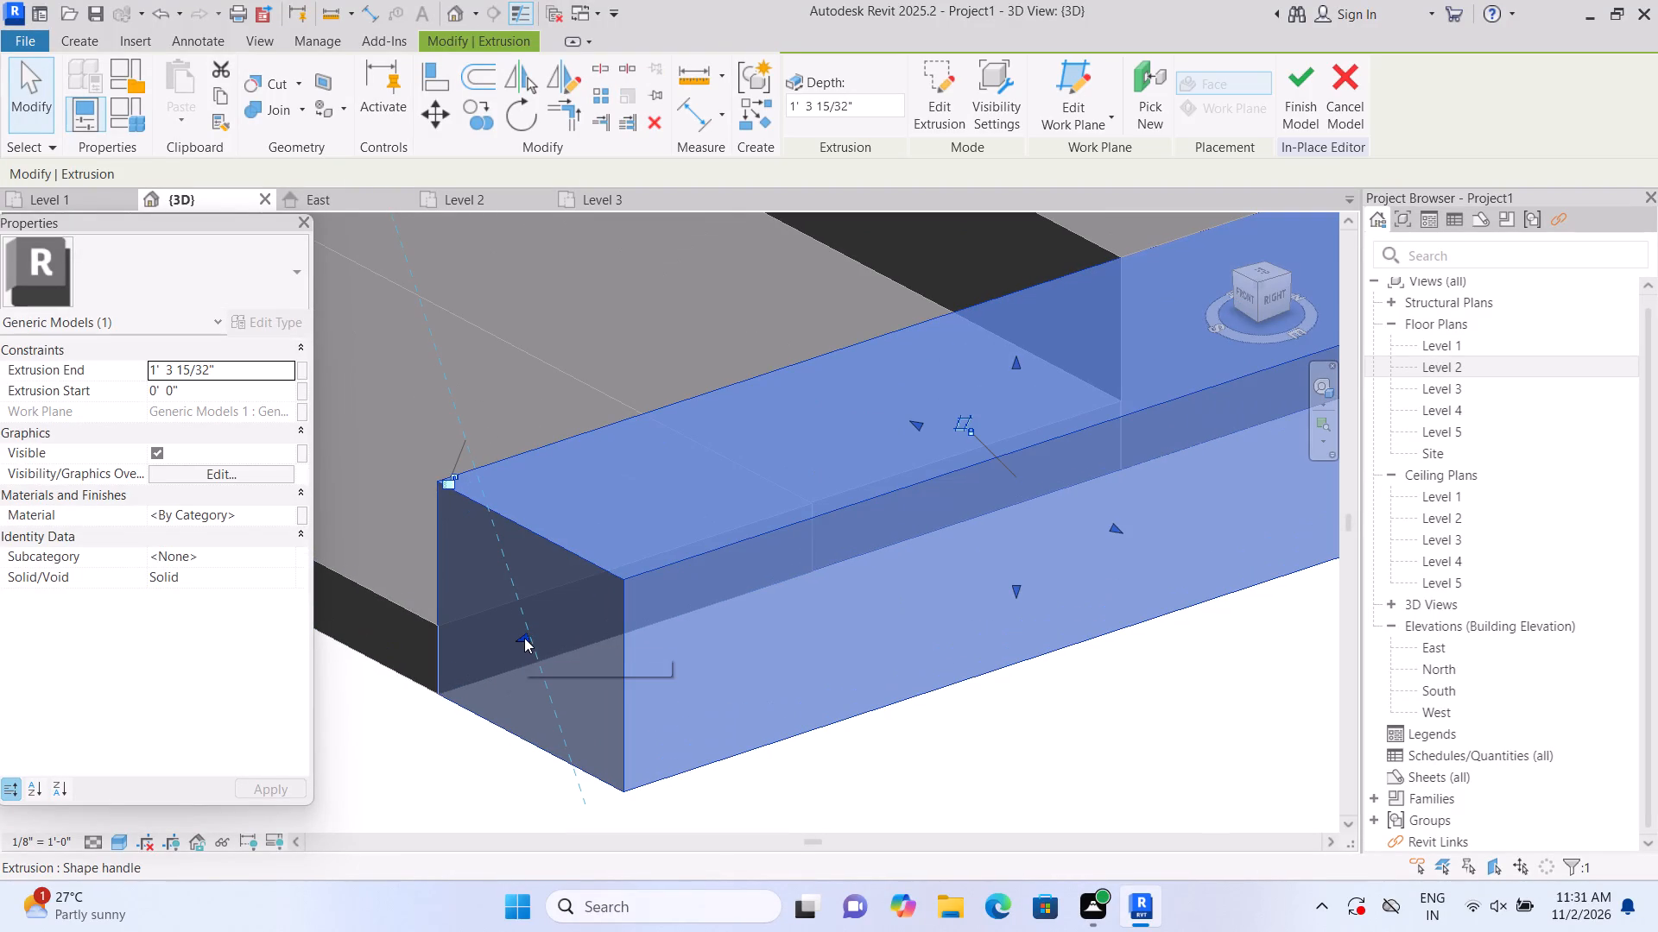
left_click(524, 638)
left_click(463, 736)
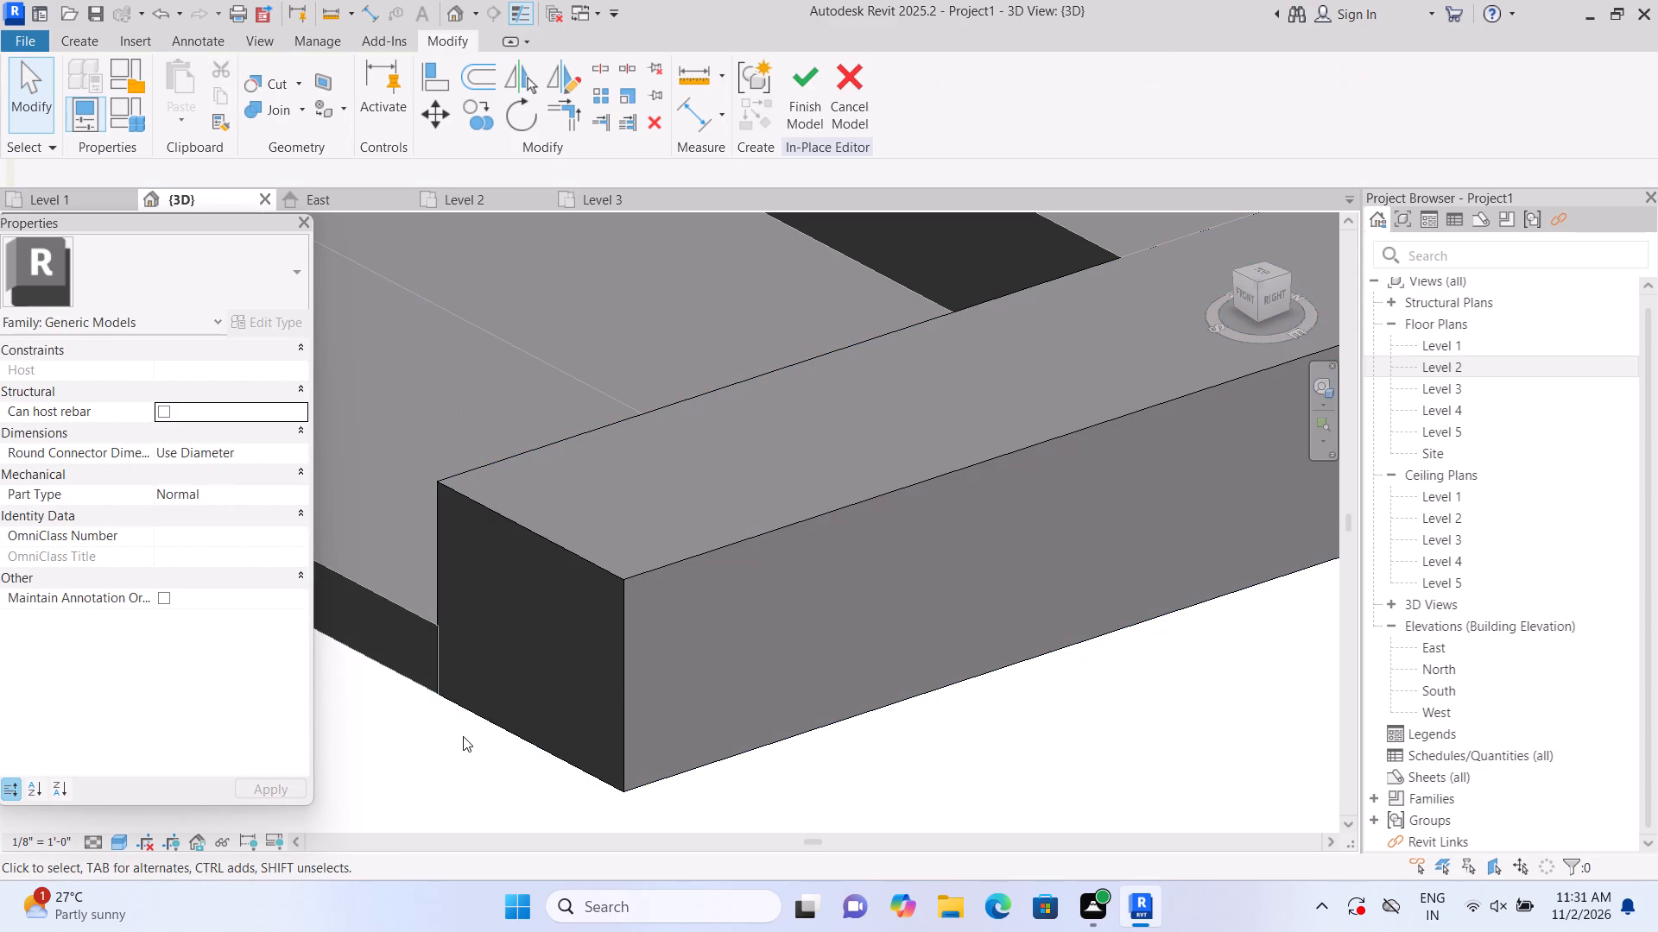
scroll(435, 746, "down", 3)
scroll(439, 713, "up", 6)
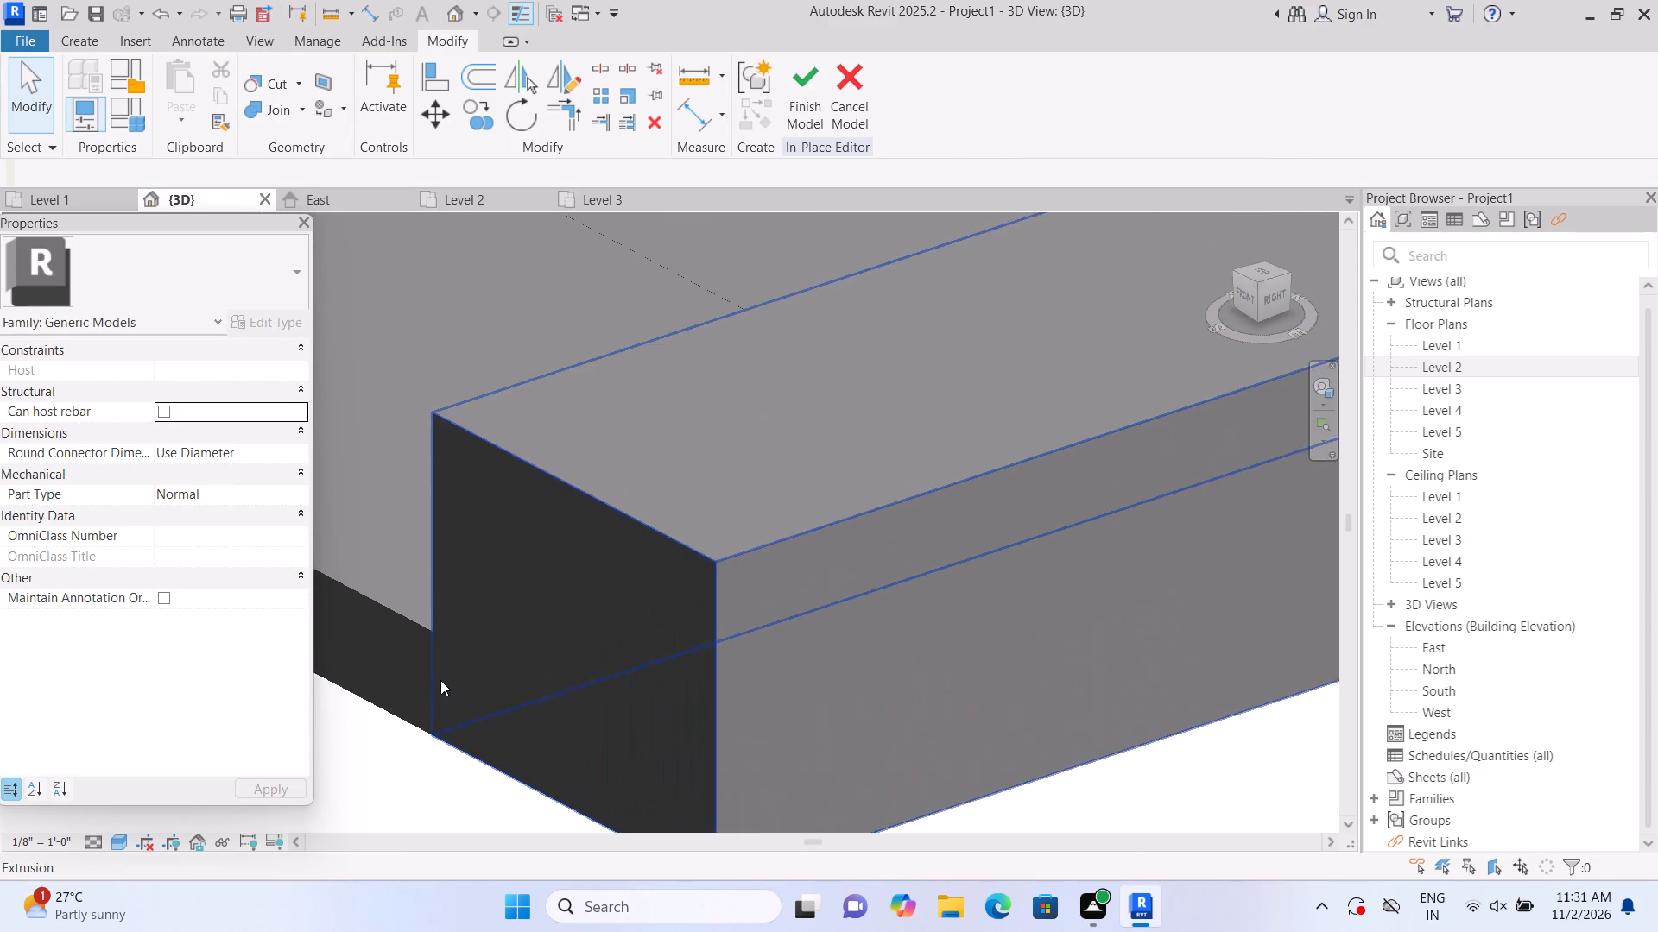
scroll(440, 680, "up", 8)
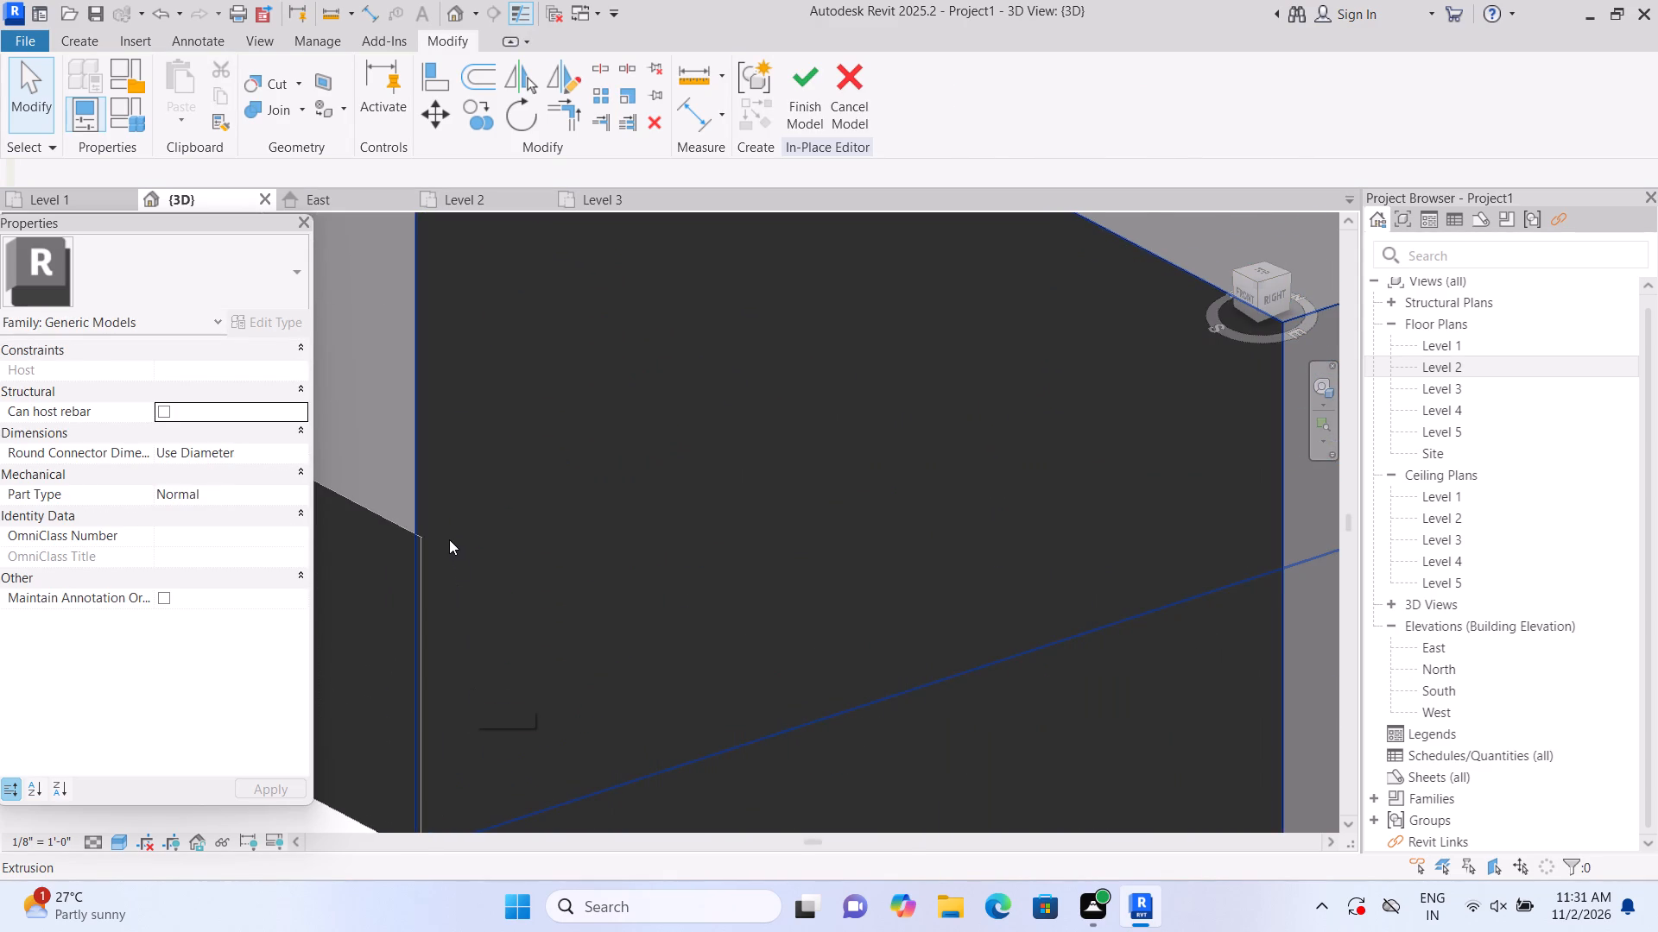
double_click(449, 539)
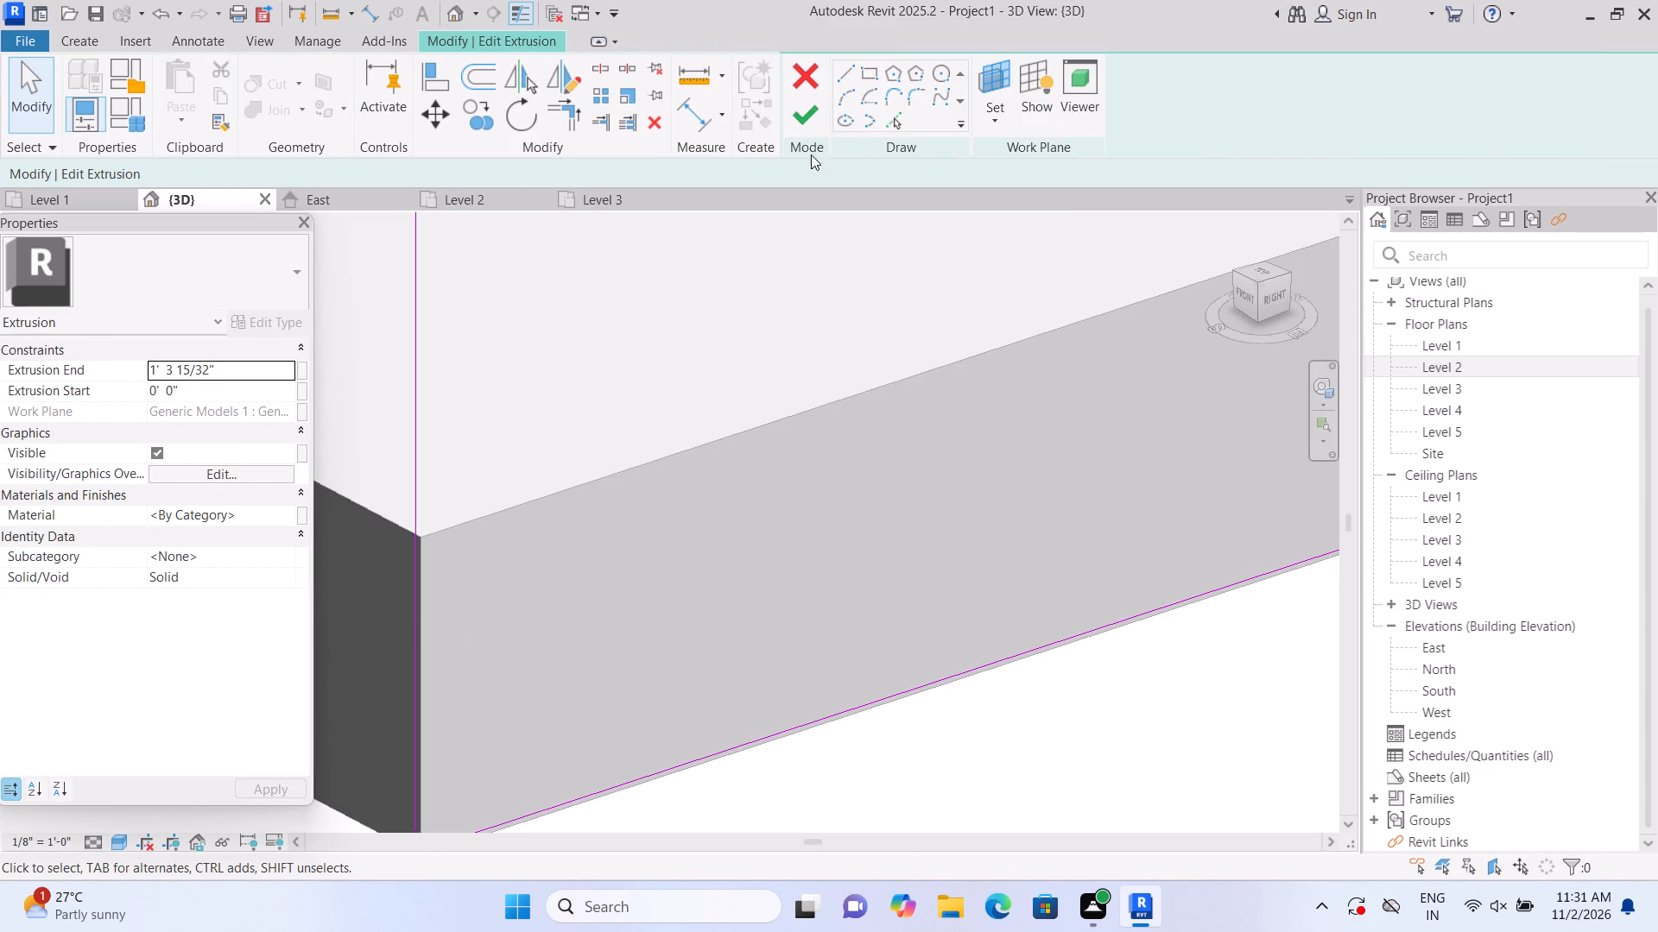
left_click(810, 121)
scroll(807, 447, "down", 15)
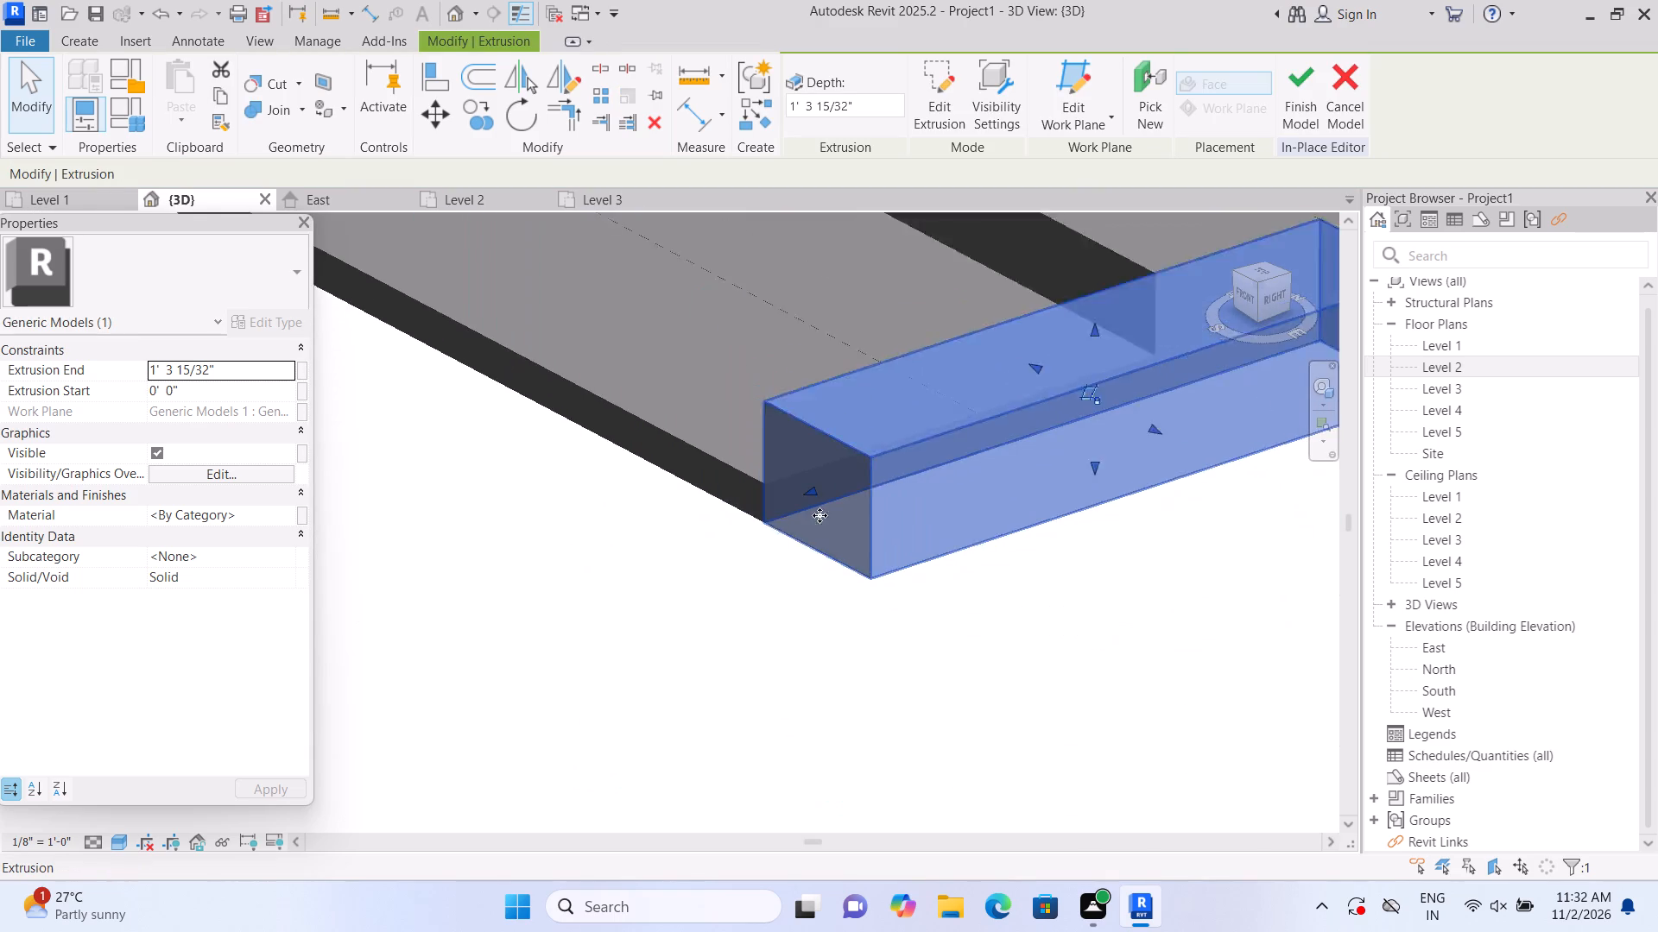
scroll(820, 515, "down", 2)
left_click(674, 651)
middle_click_drag(567, 650, 630, 672, "shift")
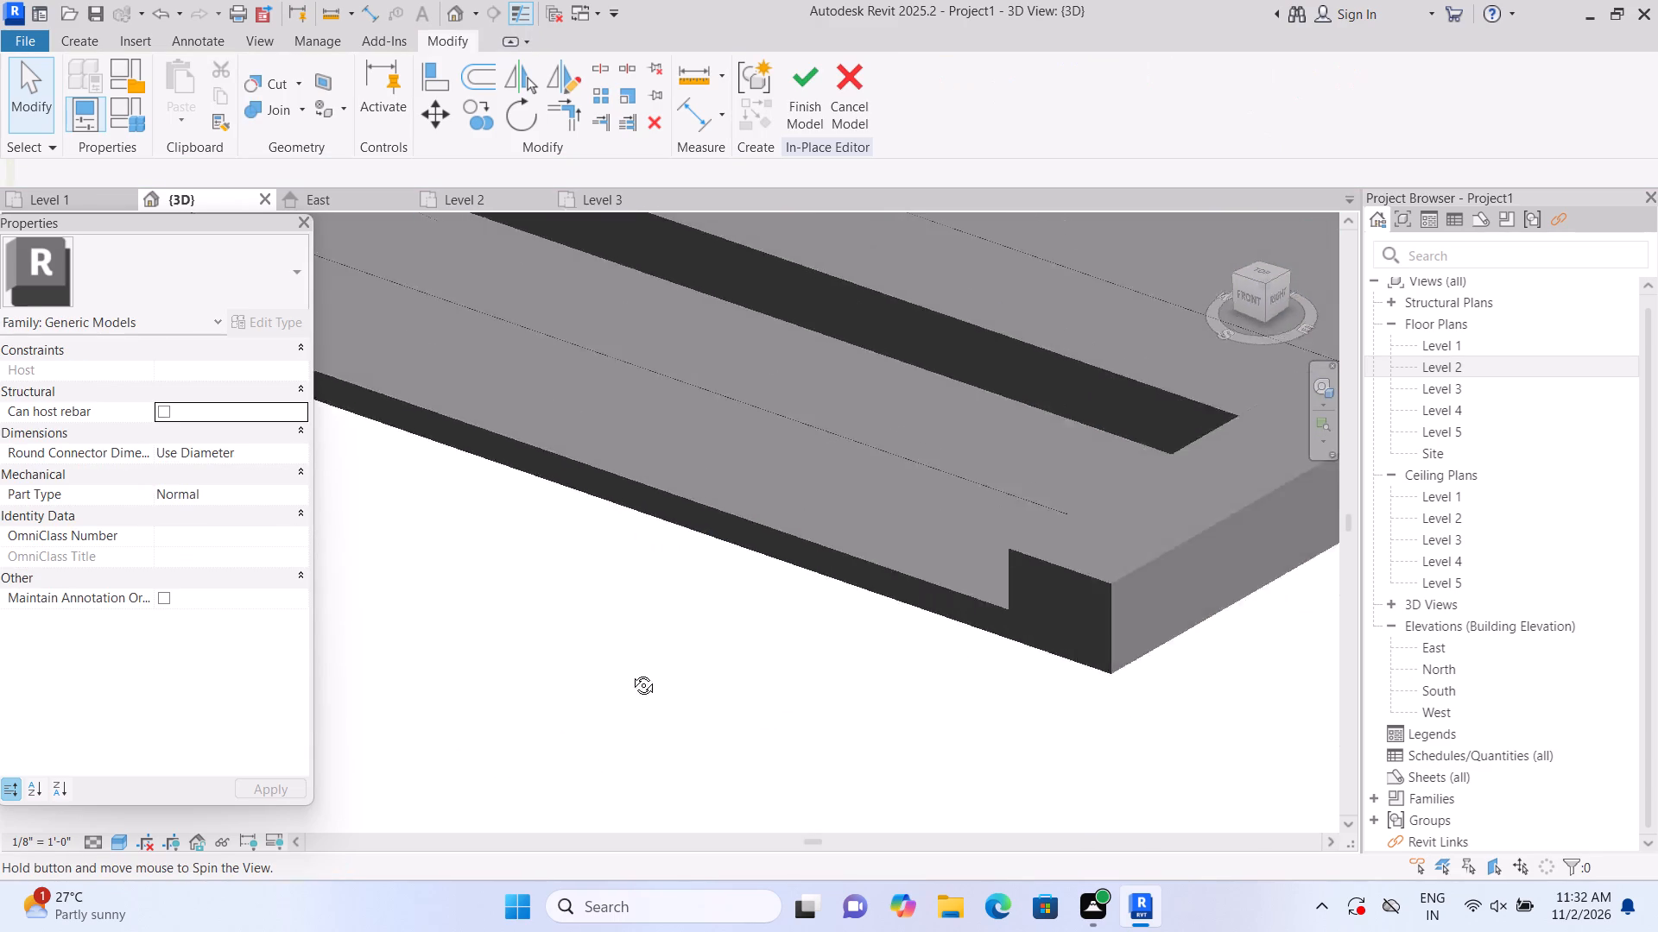
middle_click_drag(630, 672, 567, 690, "shift")
scroll(597, 671, "down", 7)
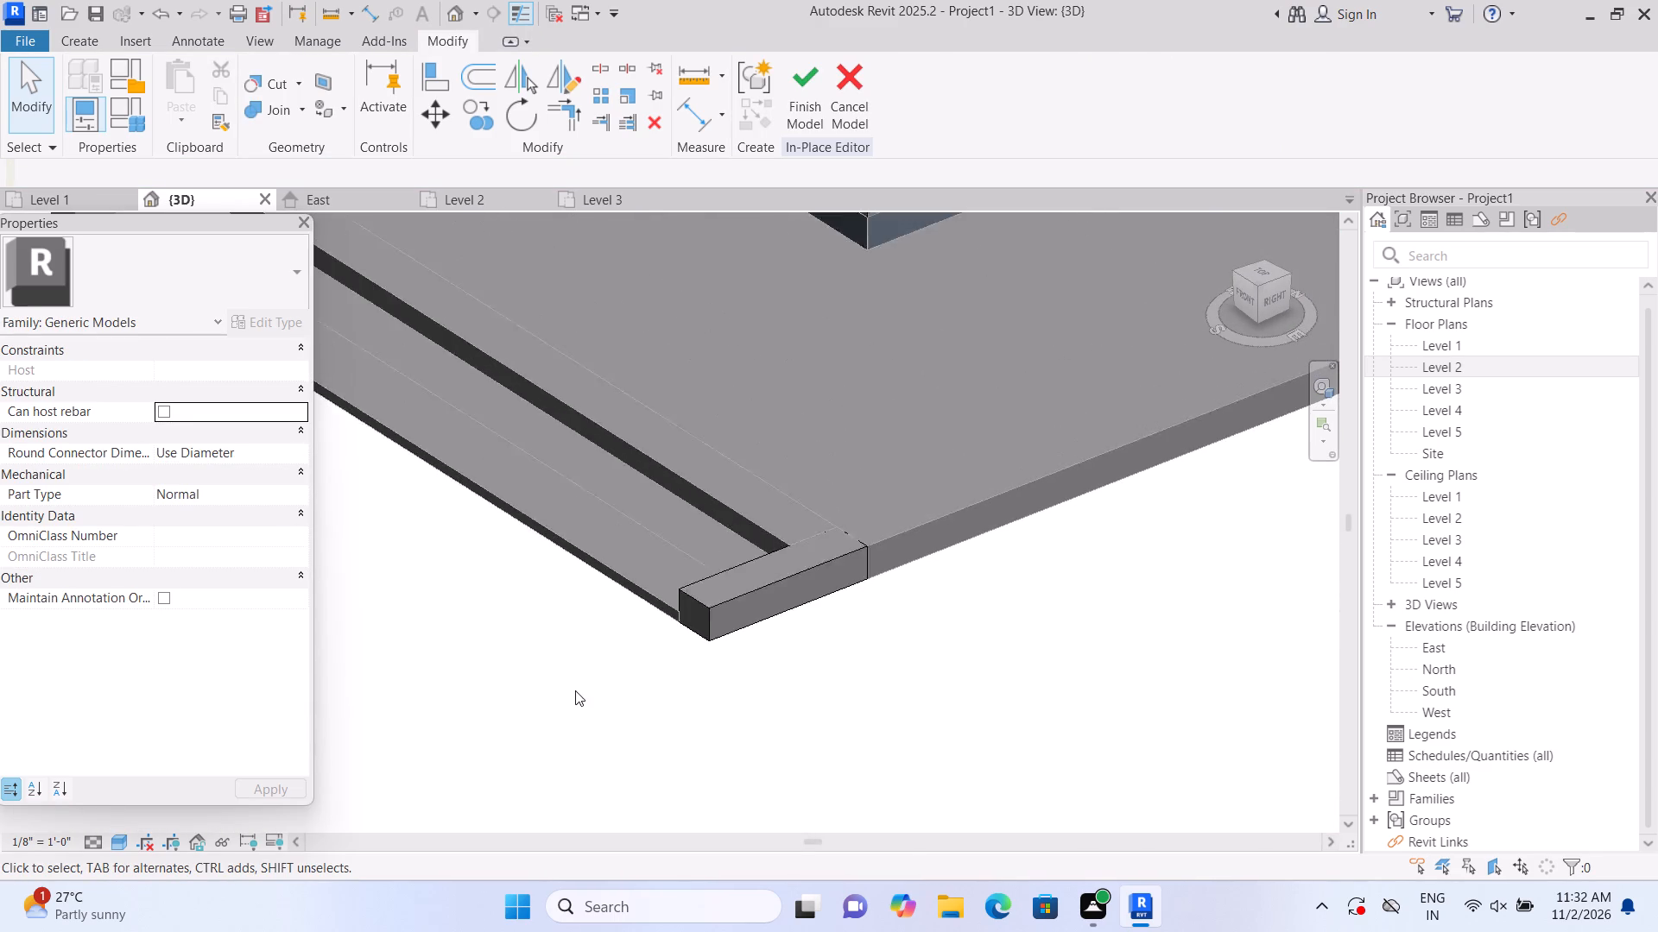
scroll(575, 690, "down", 5)
middle_click_drag(550, 687, 737, 693)
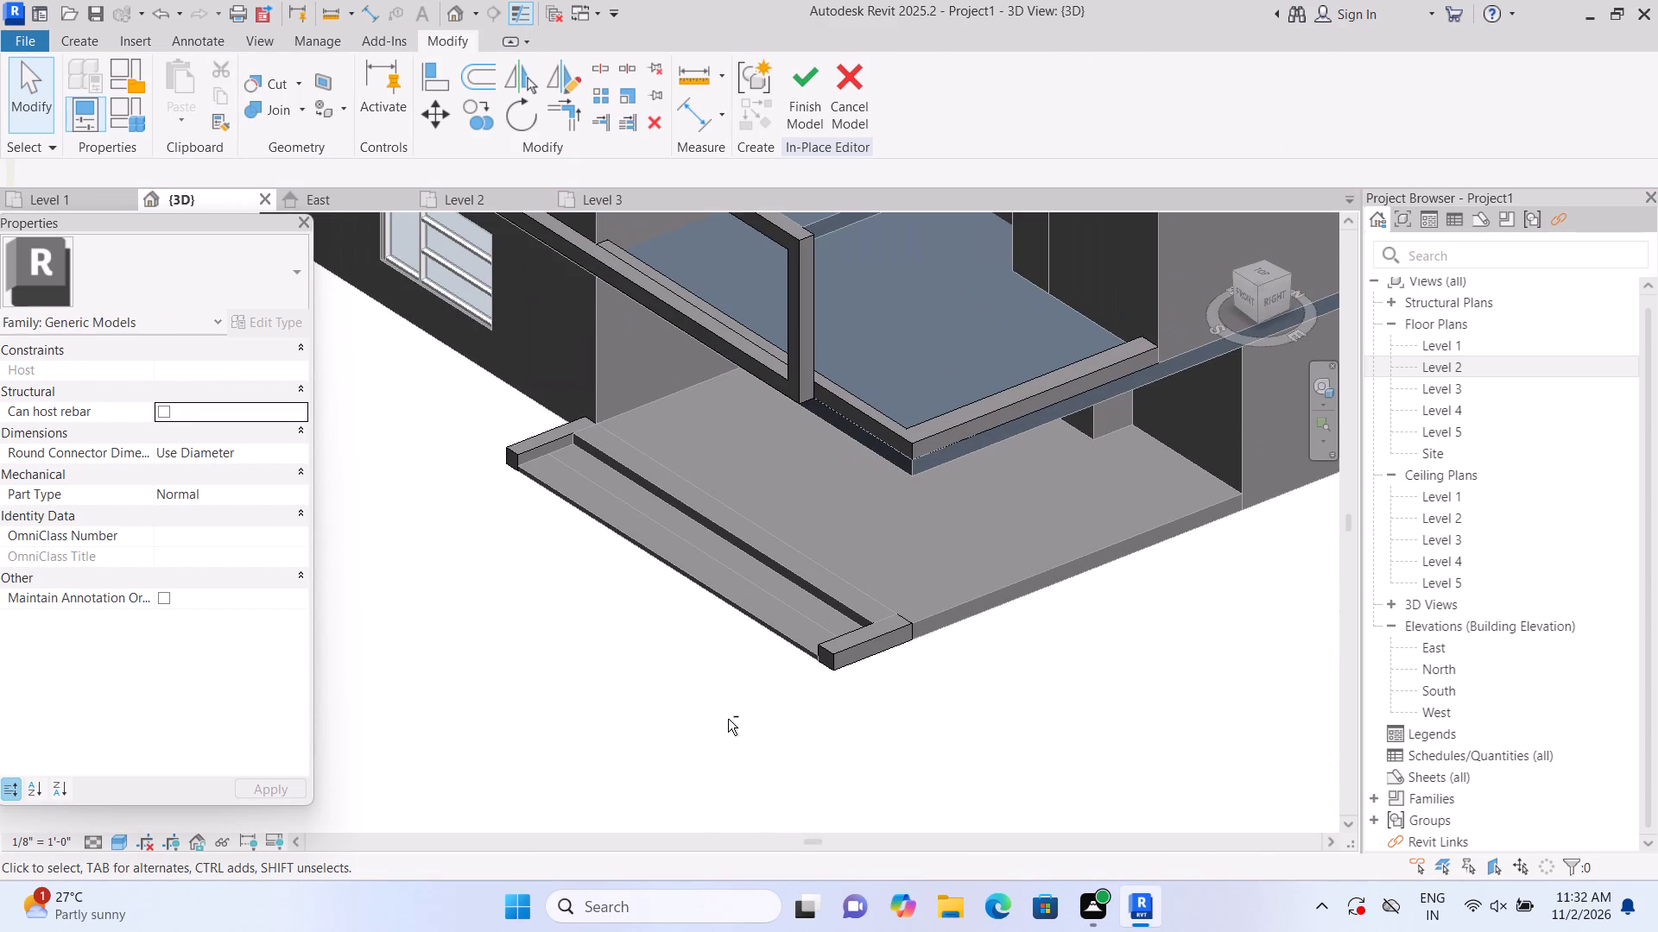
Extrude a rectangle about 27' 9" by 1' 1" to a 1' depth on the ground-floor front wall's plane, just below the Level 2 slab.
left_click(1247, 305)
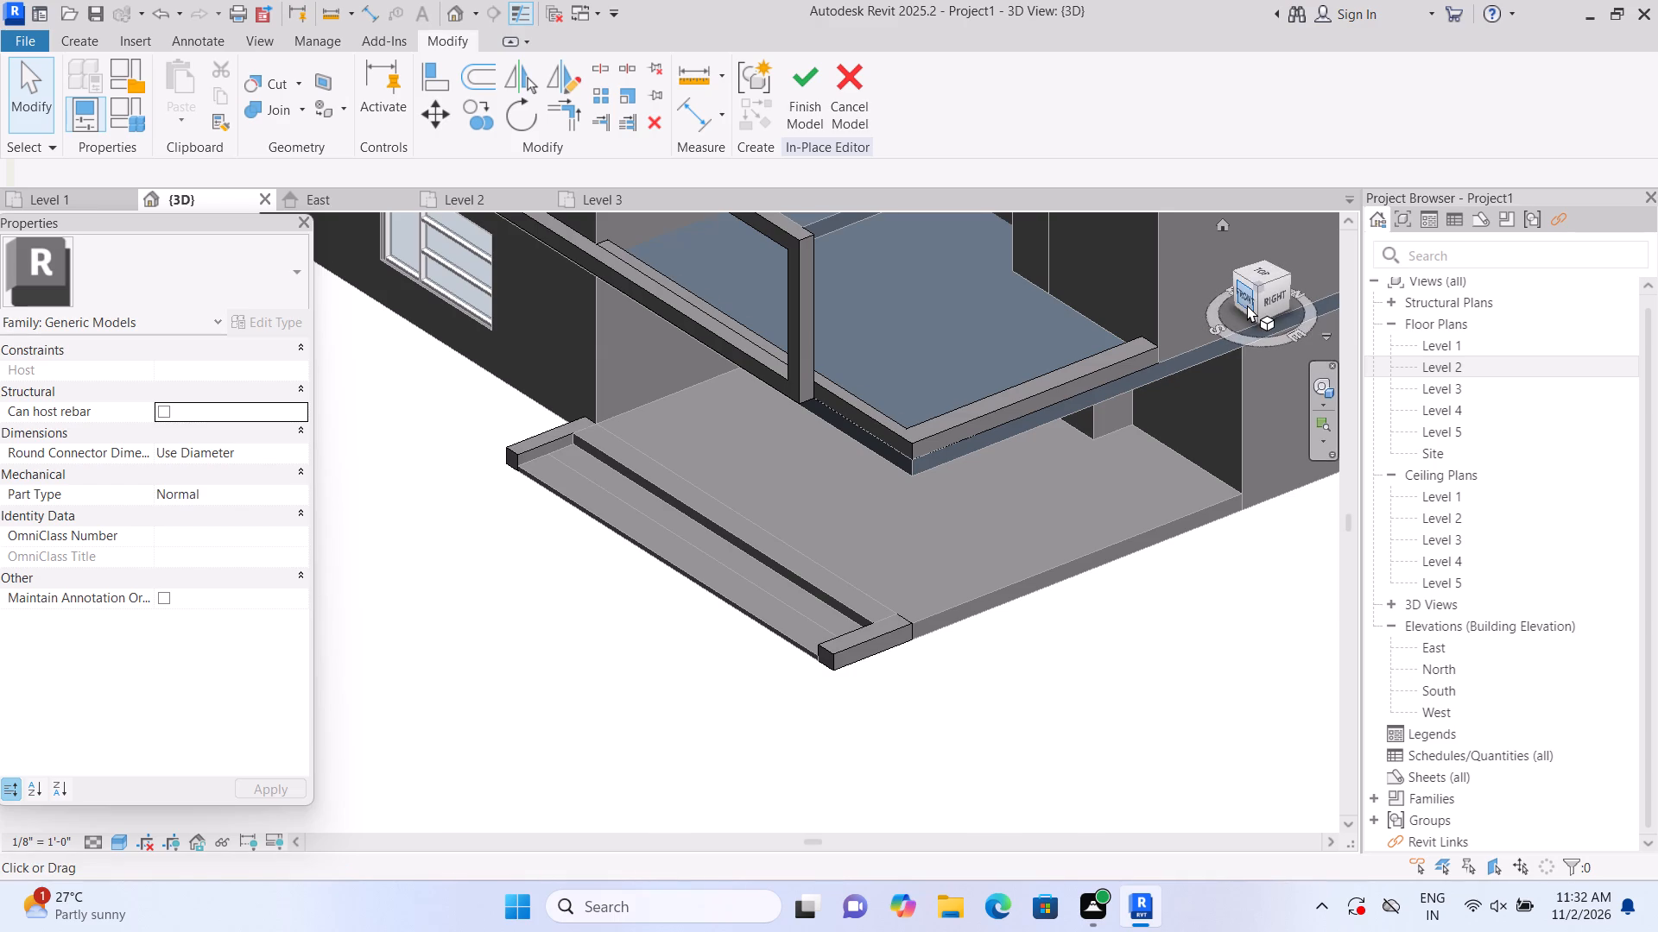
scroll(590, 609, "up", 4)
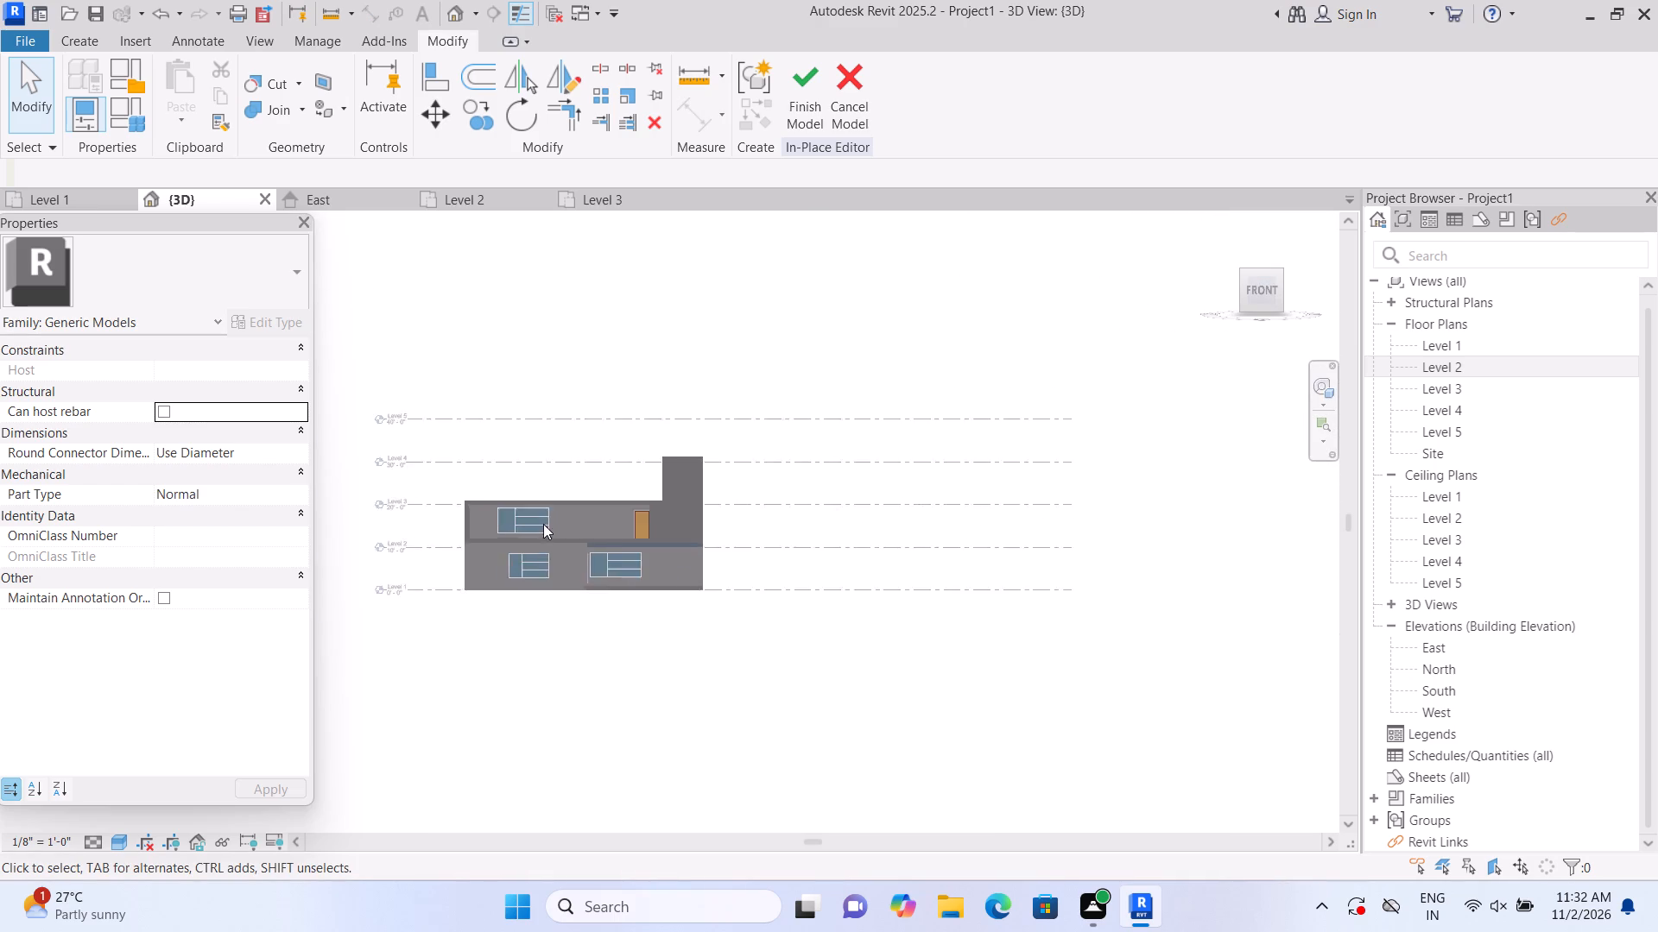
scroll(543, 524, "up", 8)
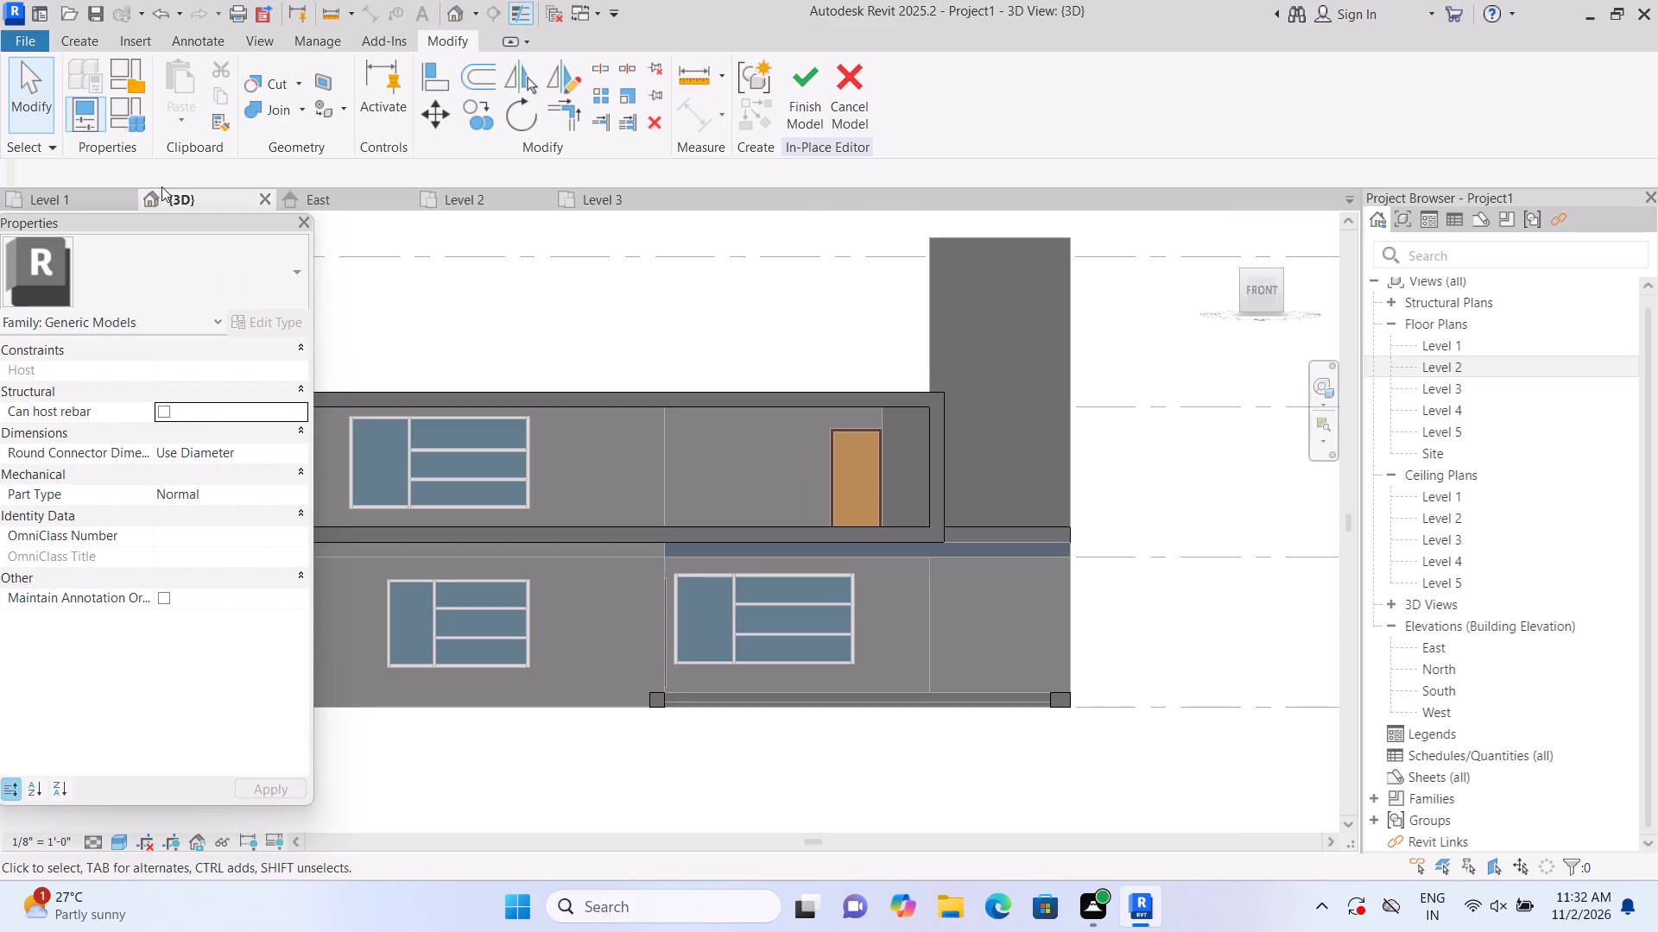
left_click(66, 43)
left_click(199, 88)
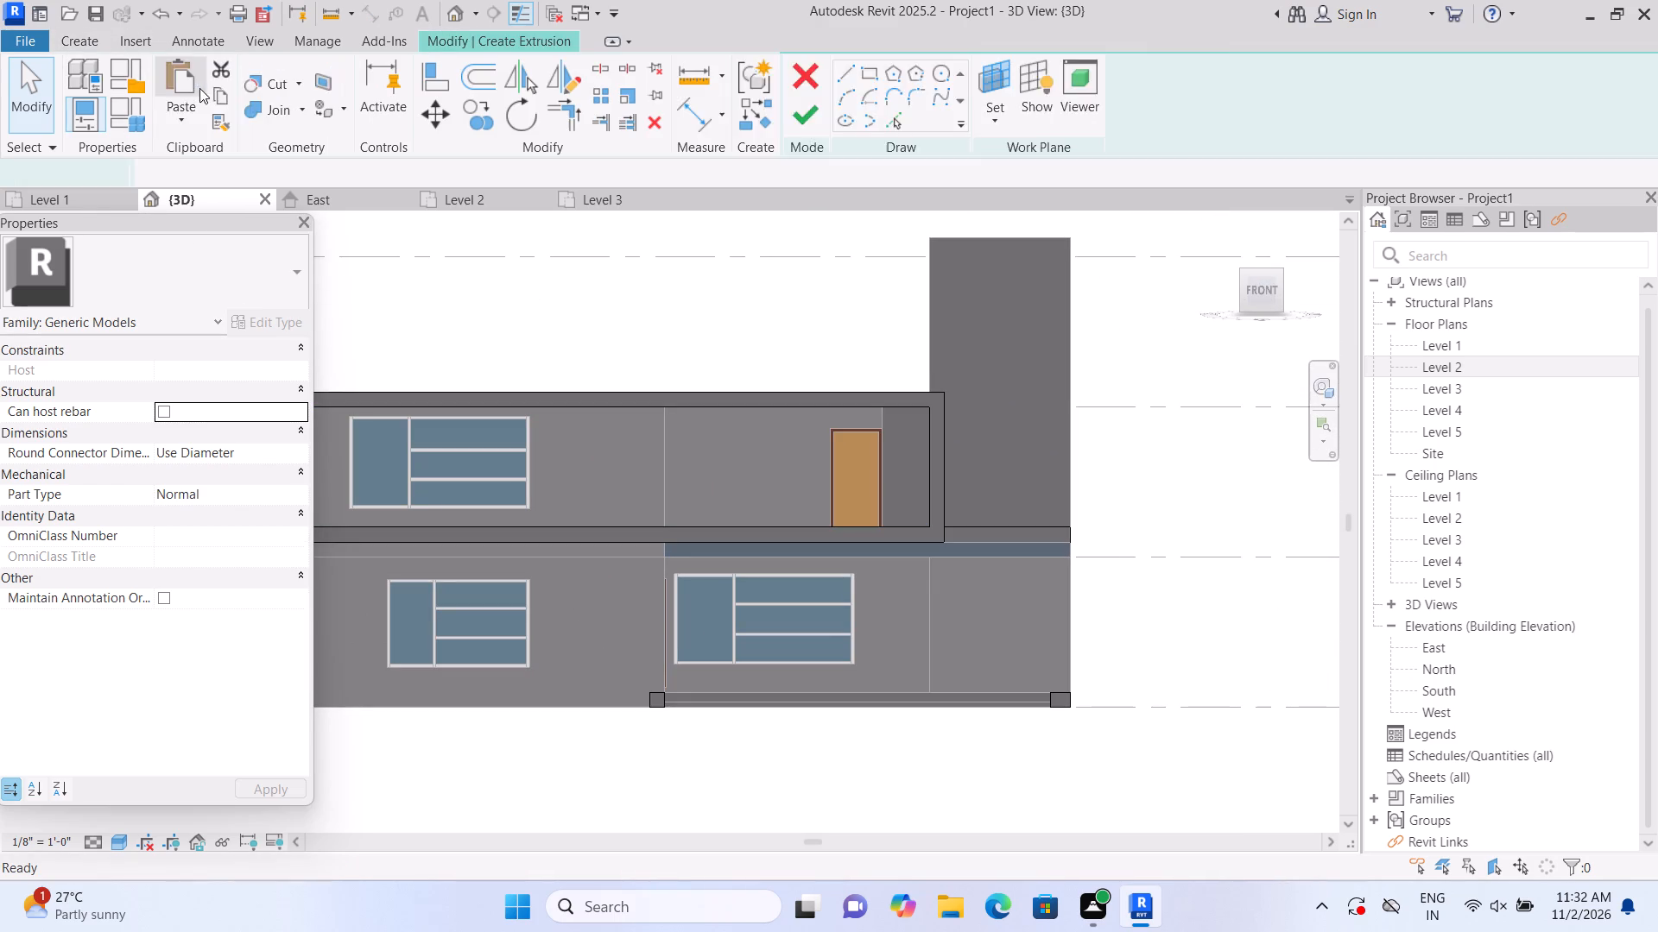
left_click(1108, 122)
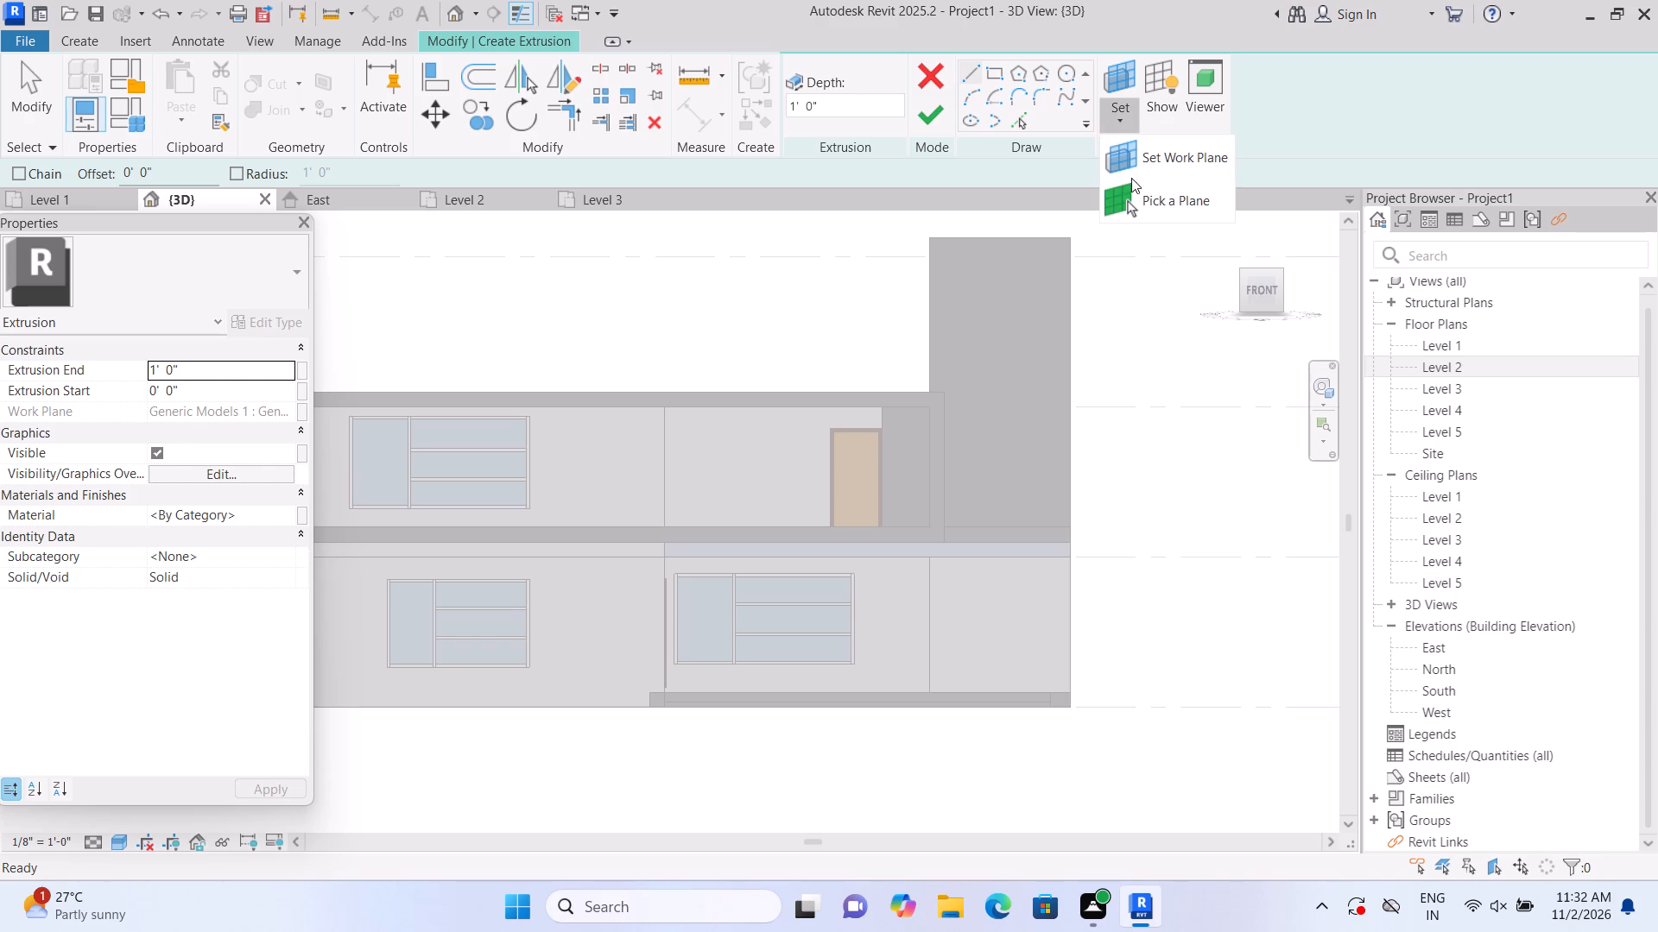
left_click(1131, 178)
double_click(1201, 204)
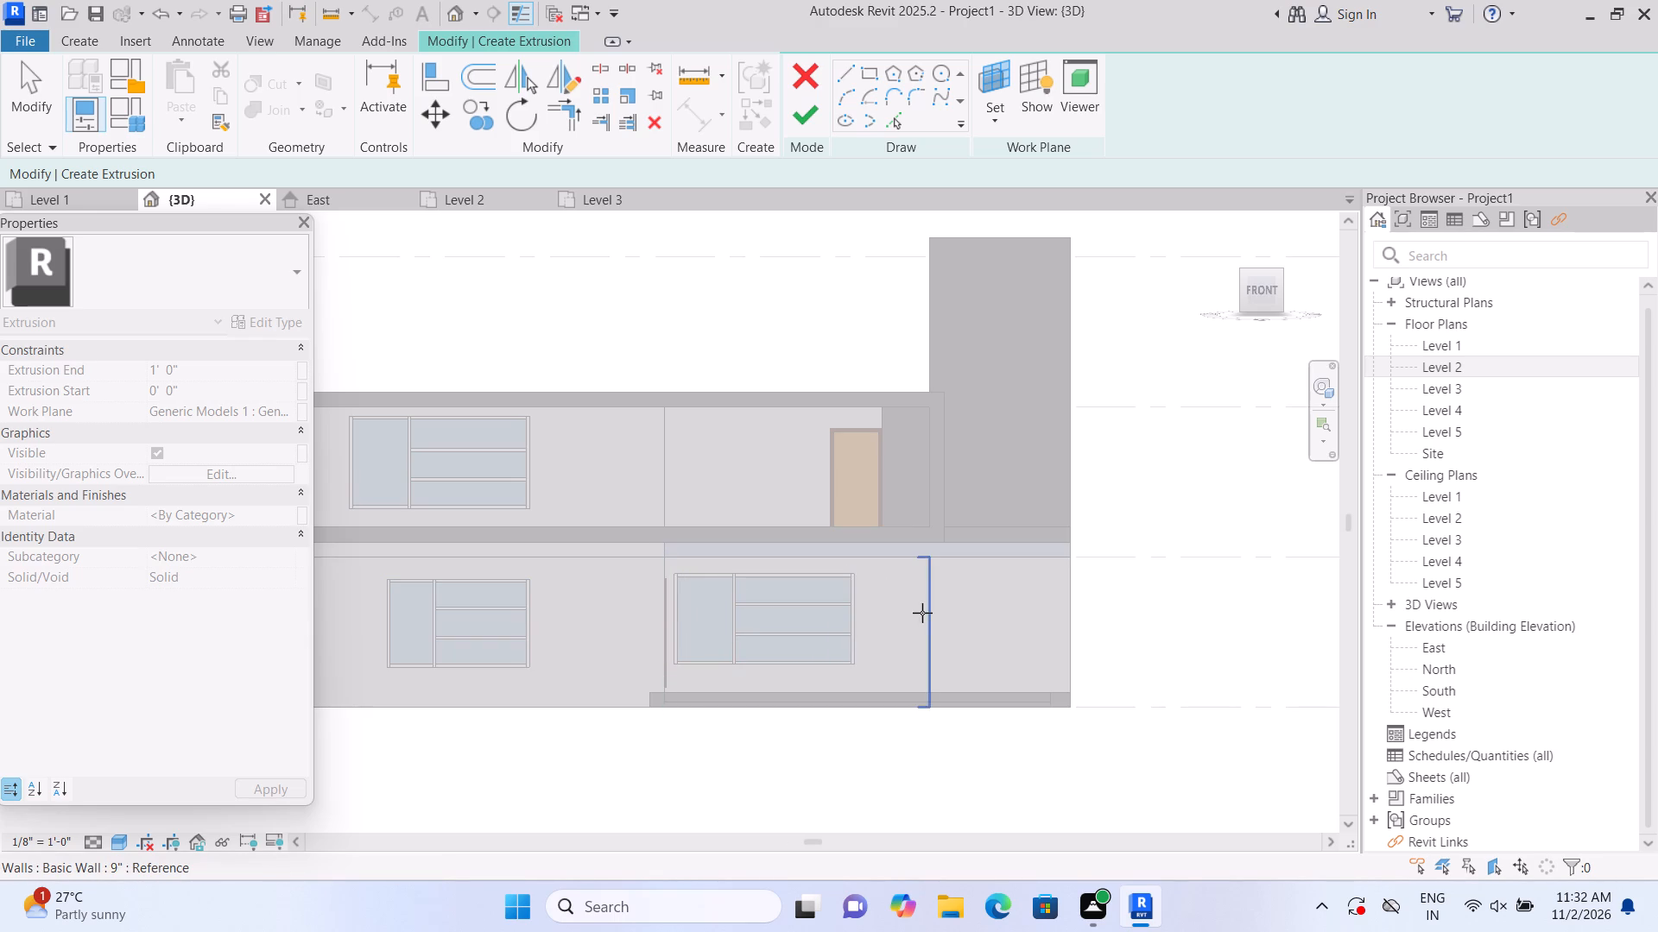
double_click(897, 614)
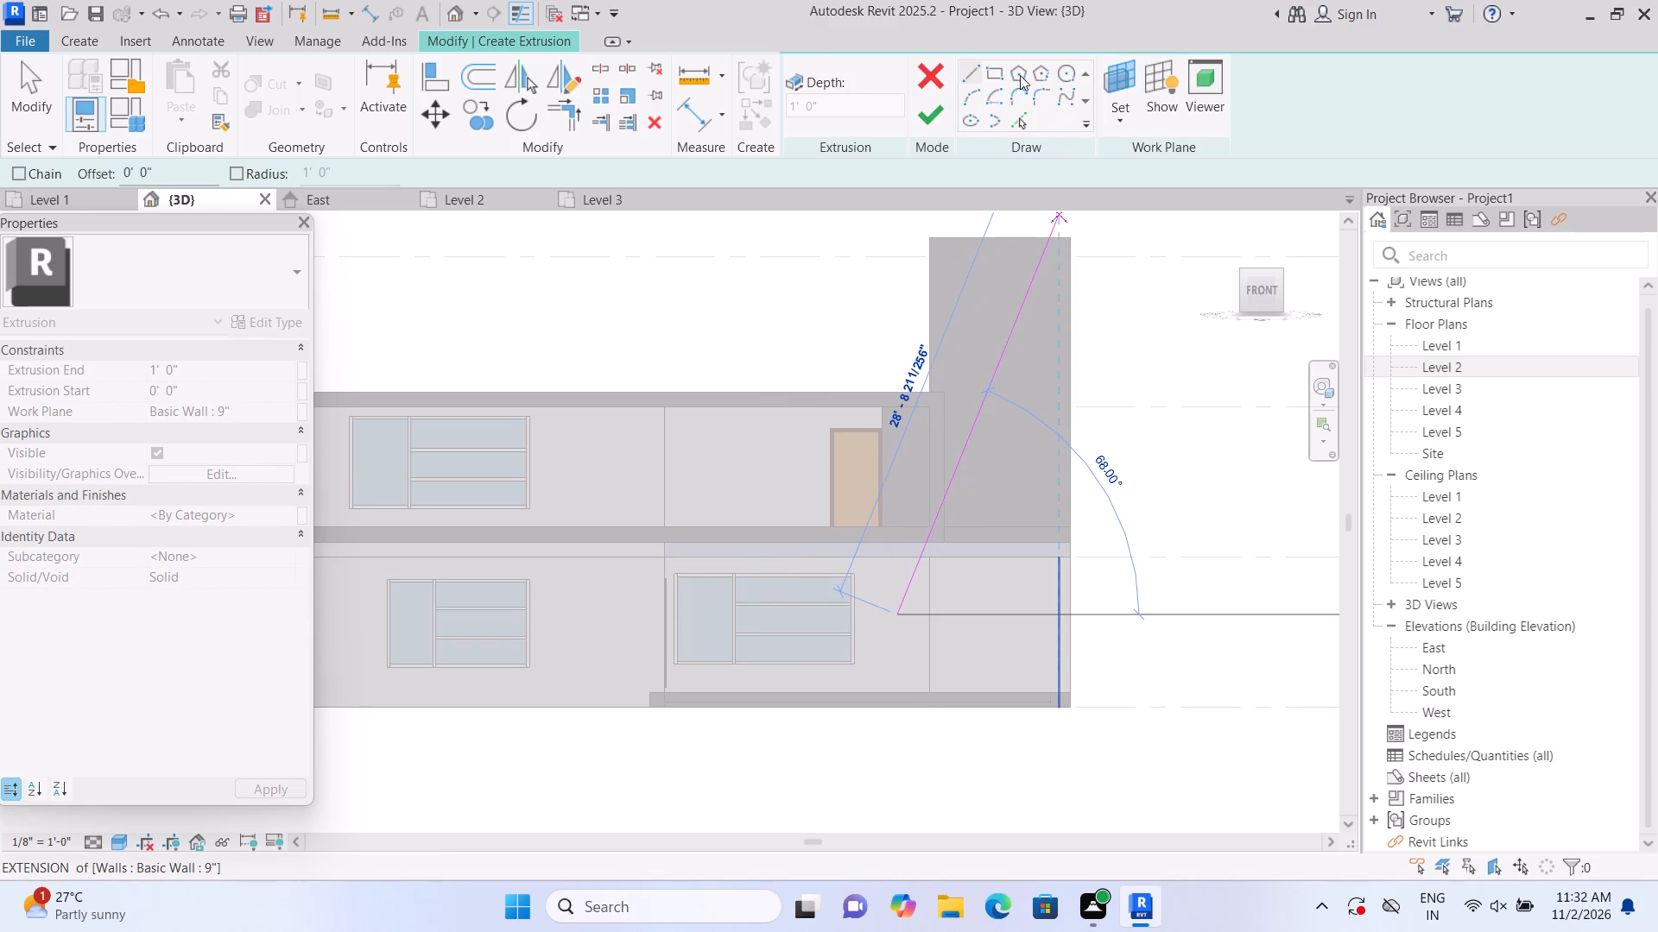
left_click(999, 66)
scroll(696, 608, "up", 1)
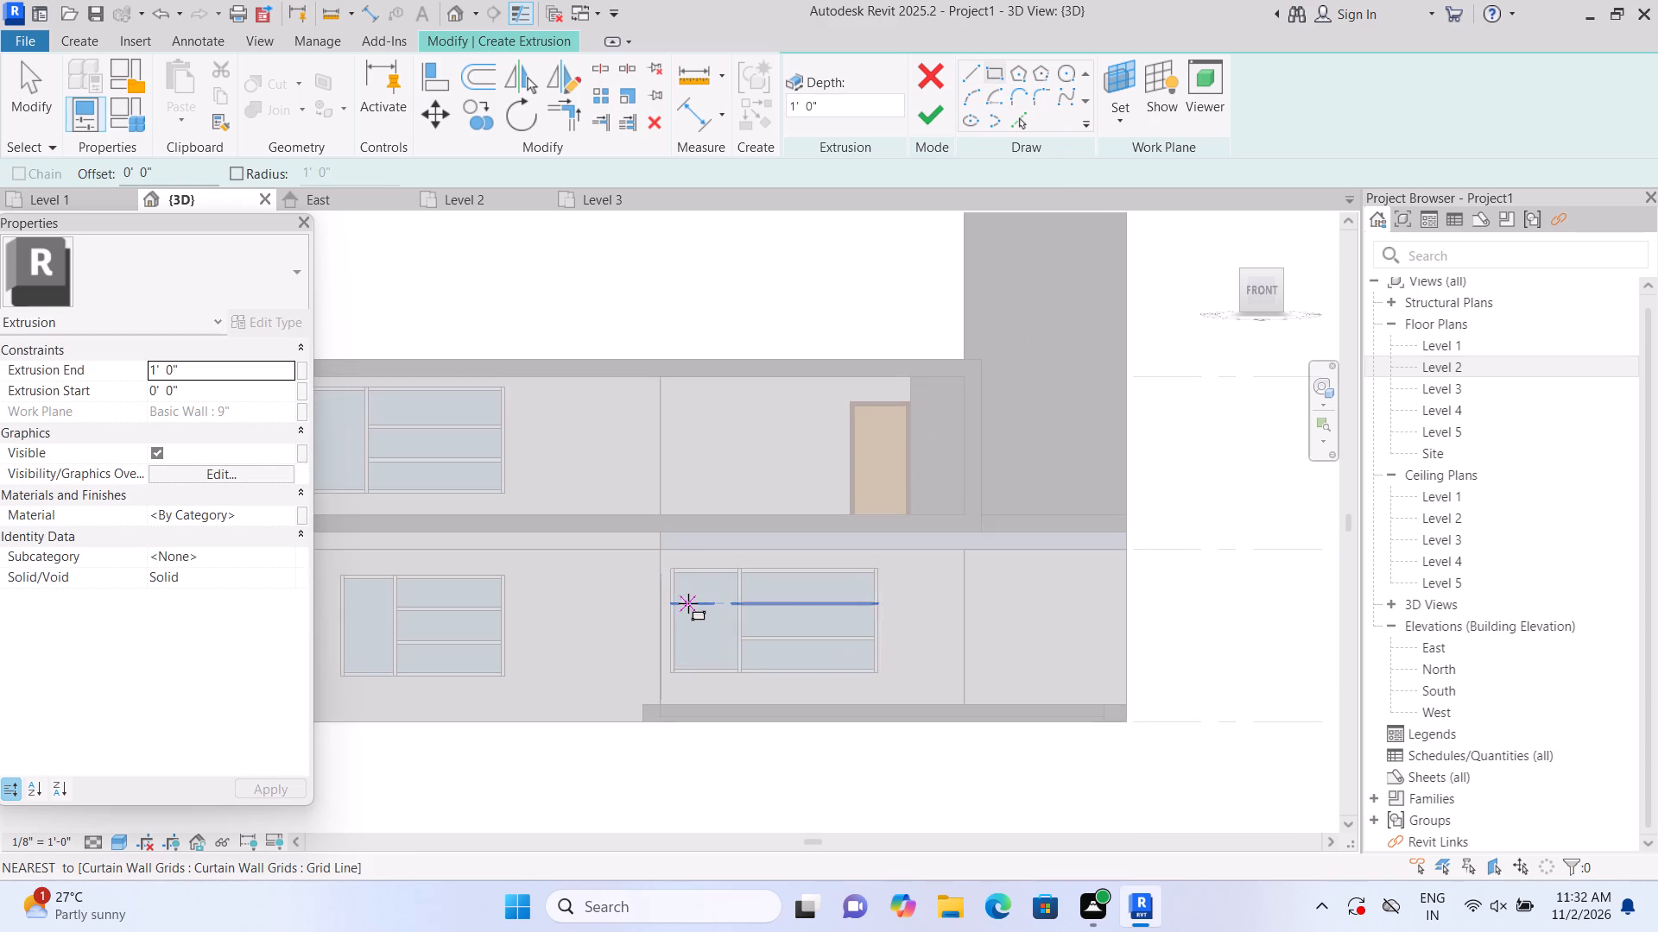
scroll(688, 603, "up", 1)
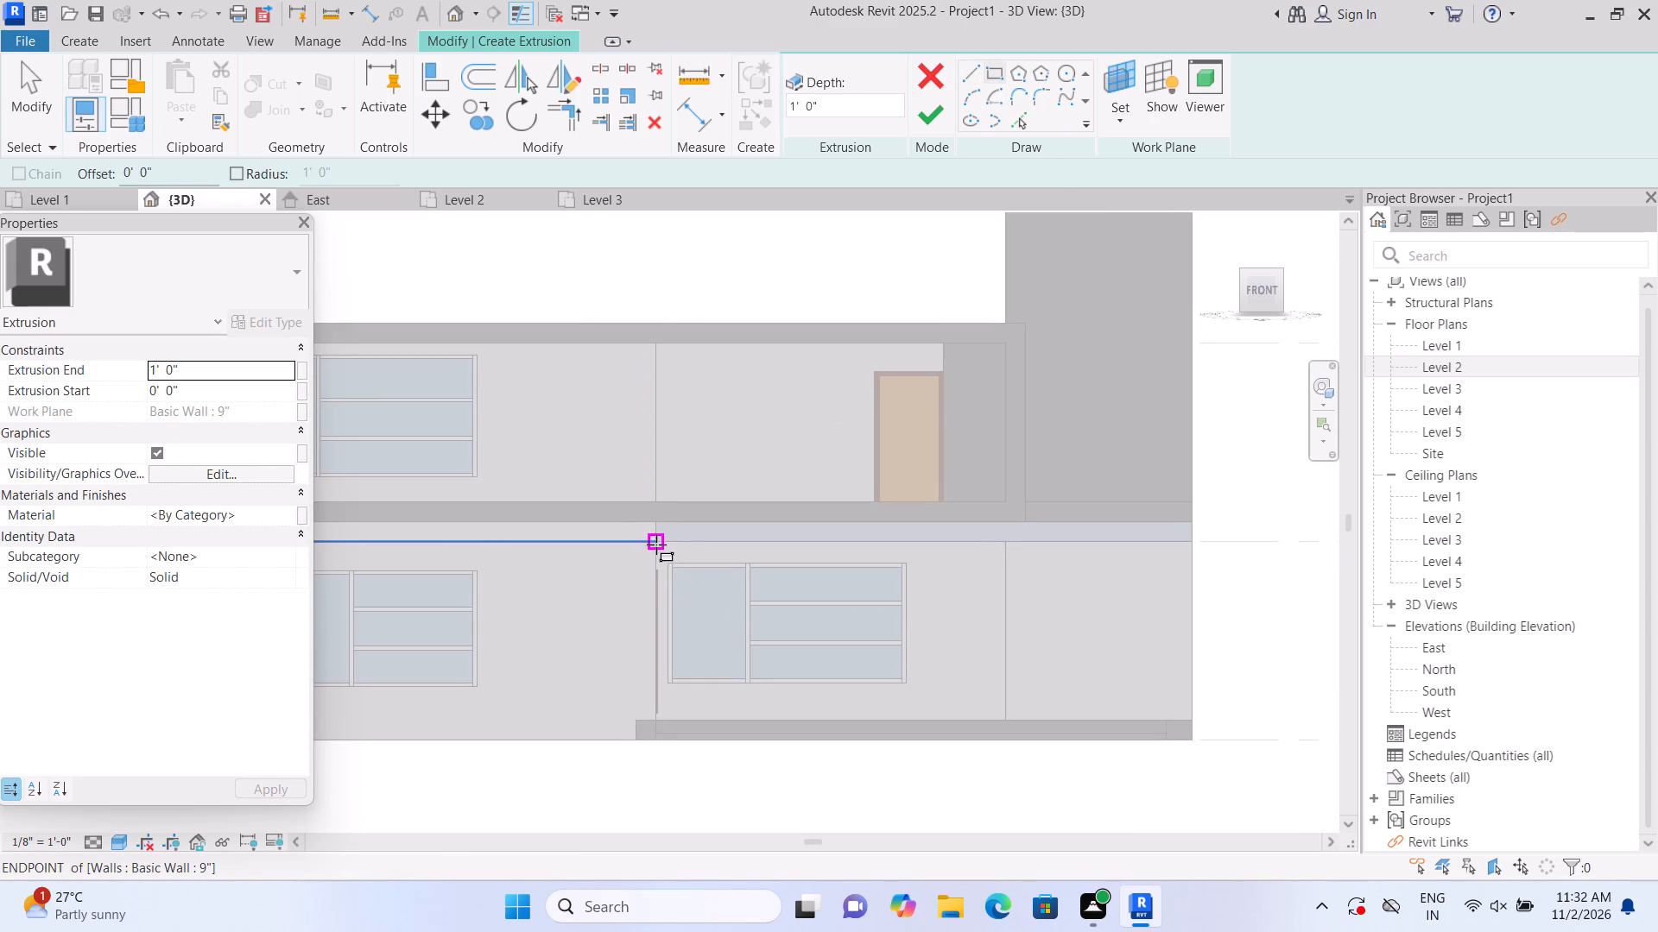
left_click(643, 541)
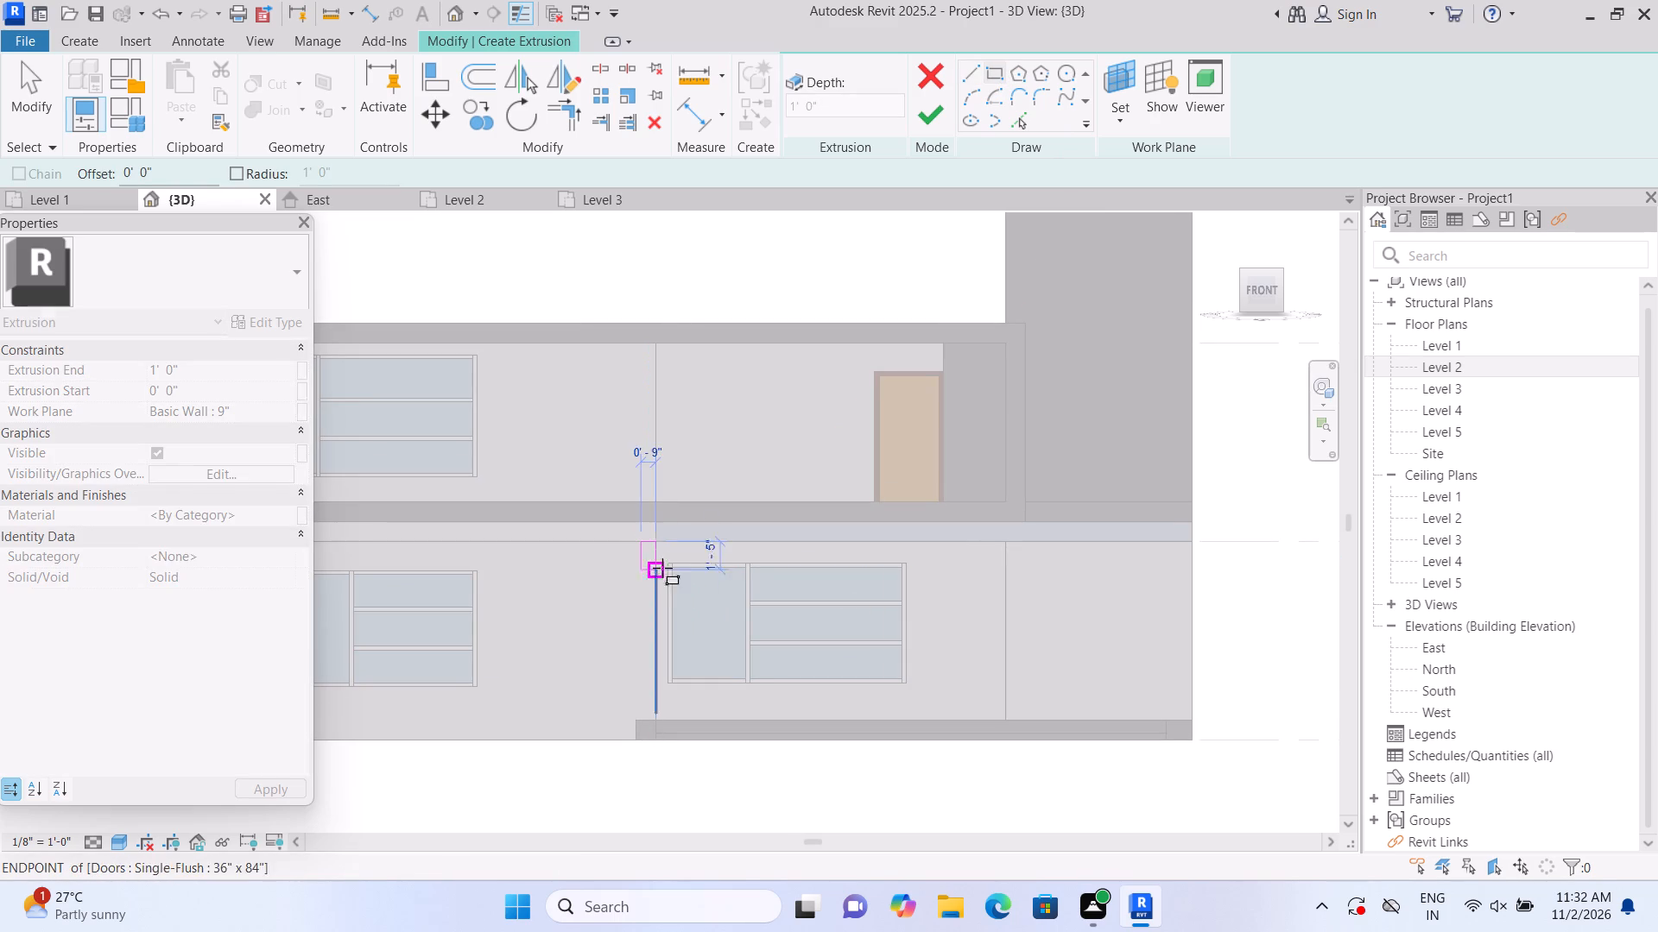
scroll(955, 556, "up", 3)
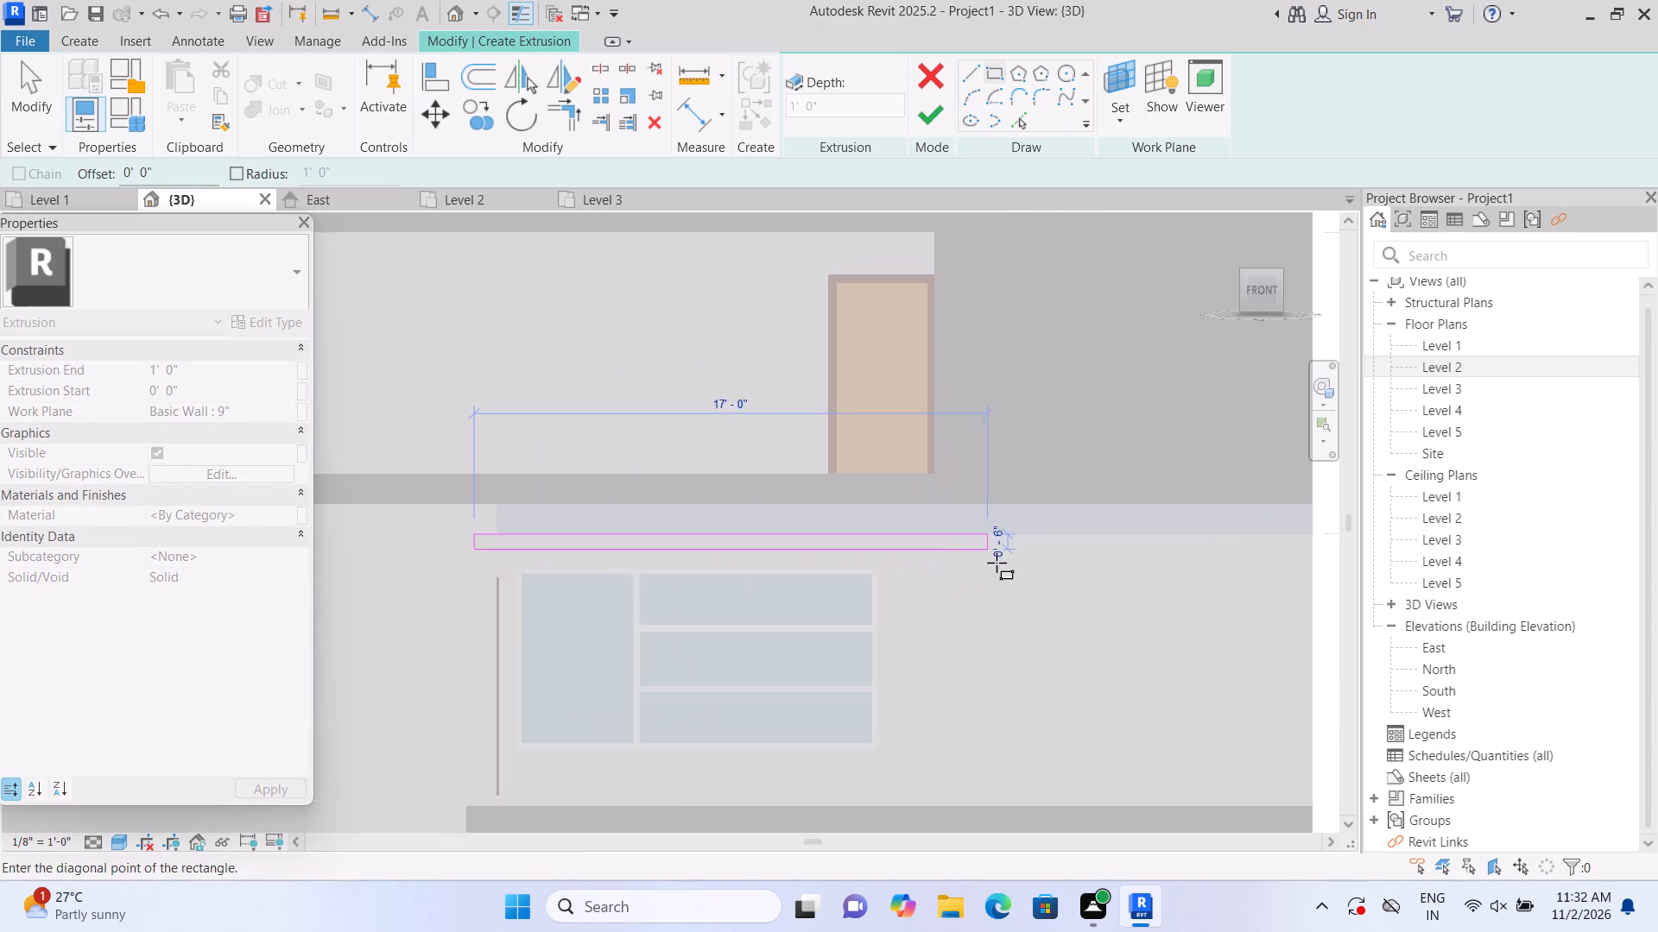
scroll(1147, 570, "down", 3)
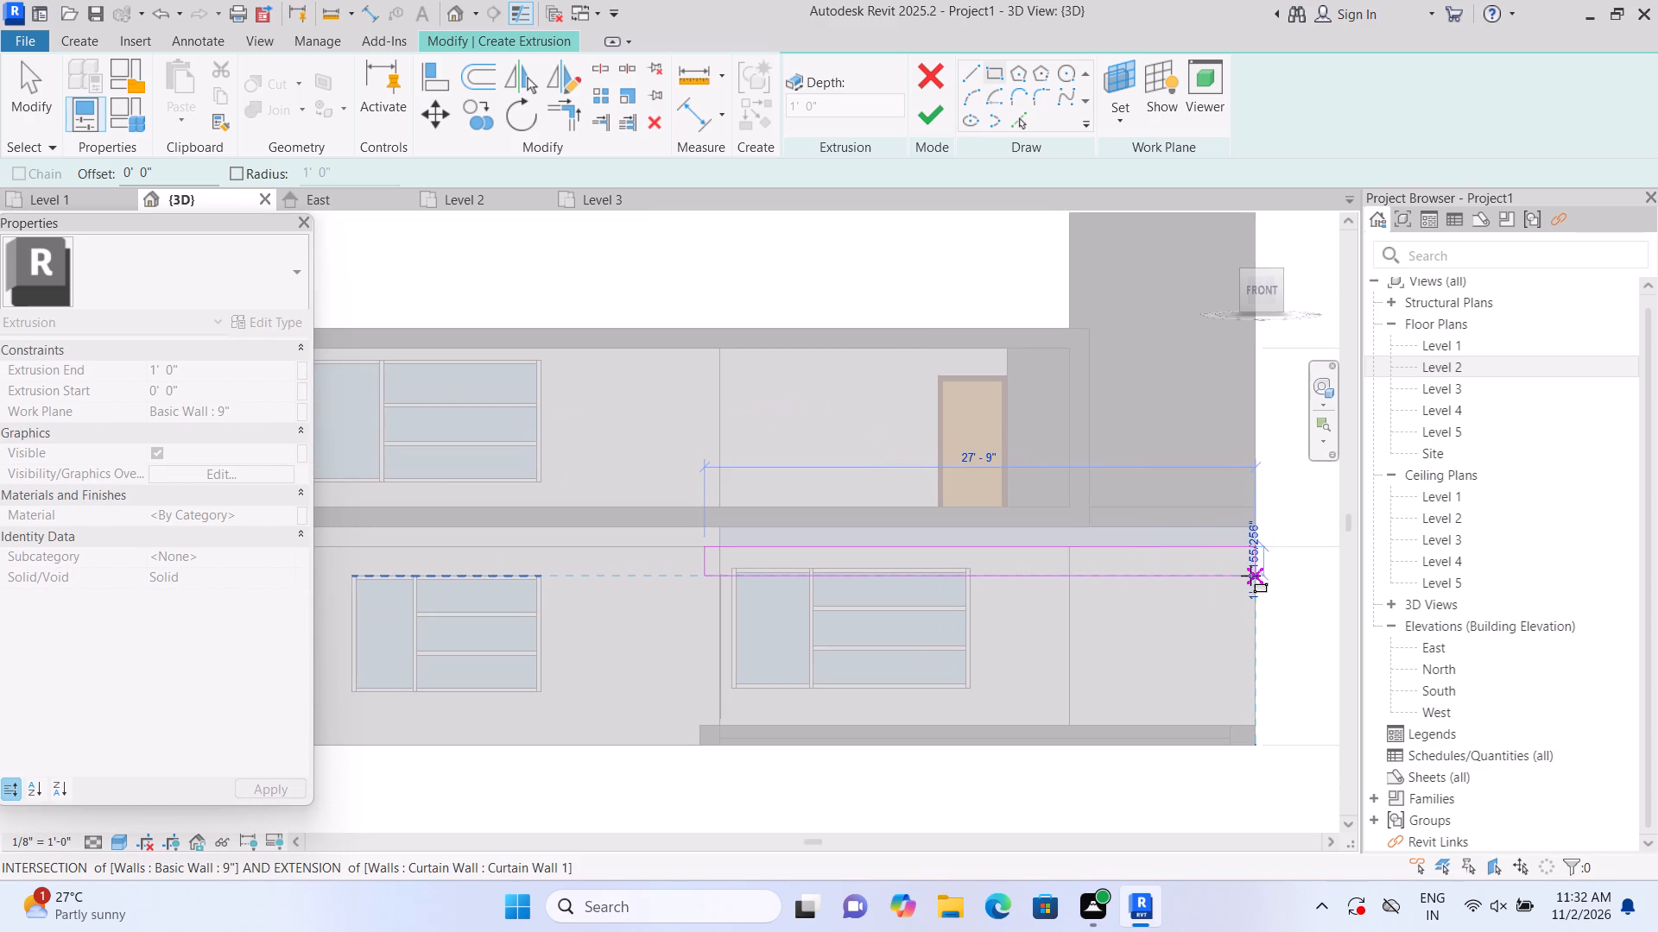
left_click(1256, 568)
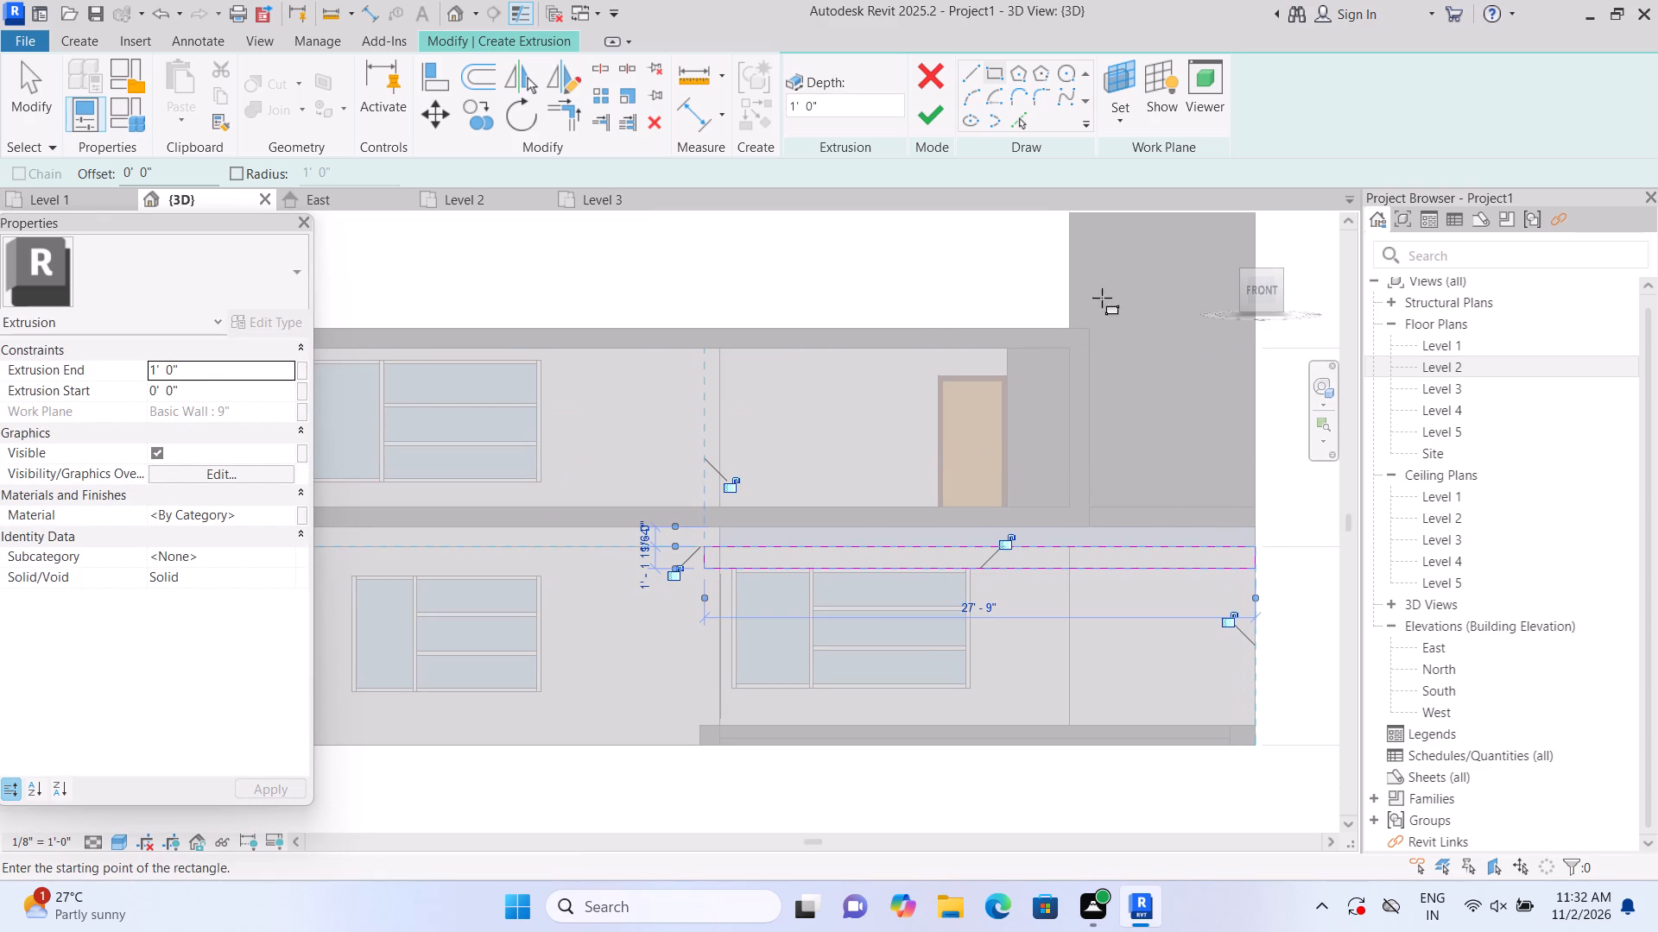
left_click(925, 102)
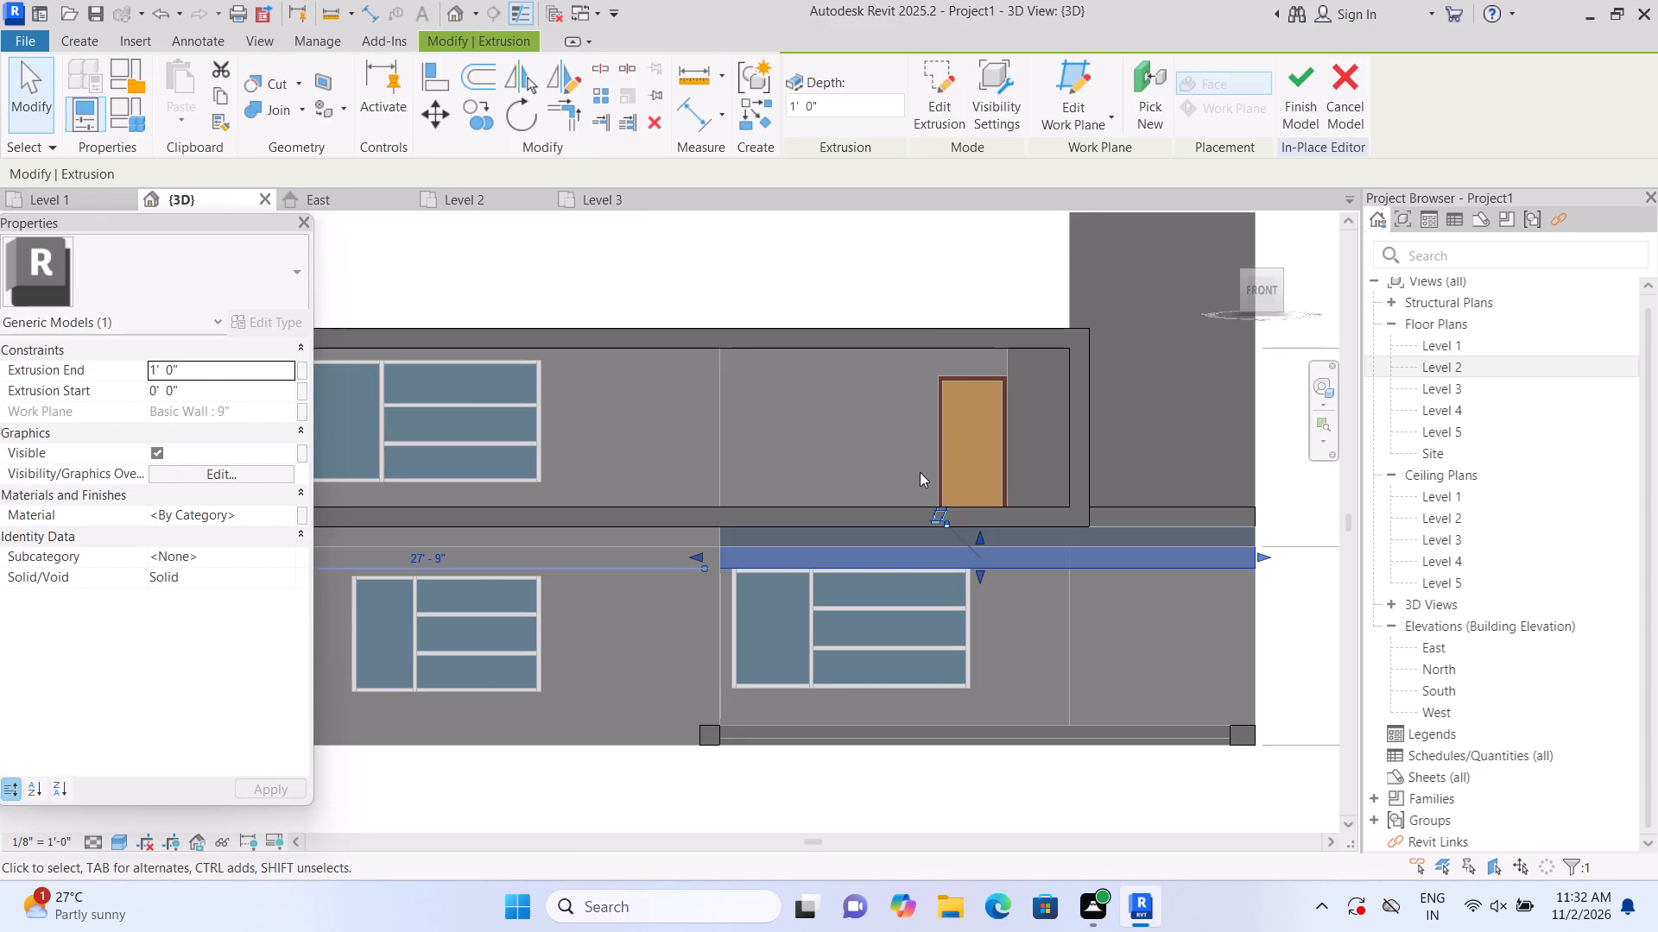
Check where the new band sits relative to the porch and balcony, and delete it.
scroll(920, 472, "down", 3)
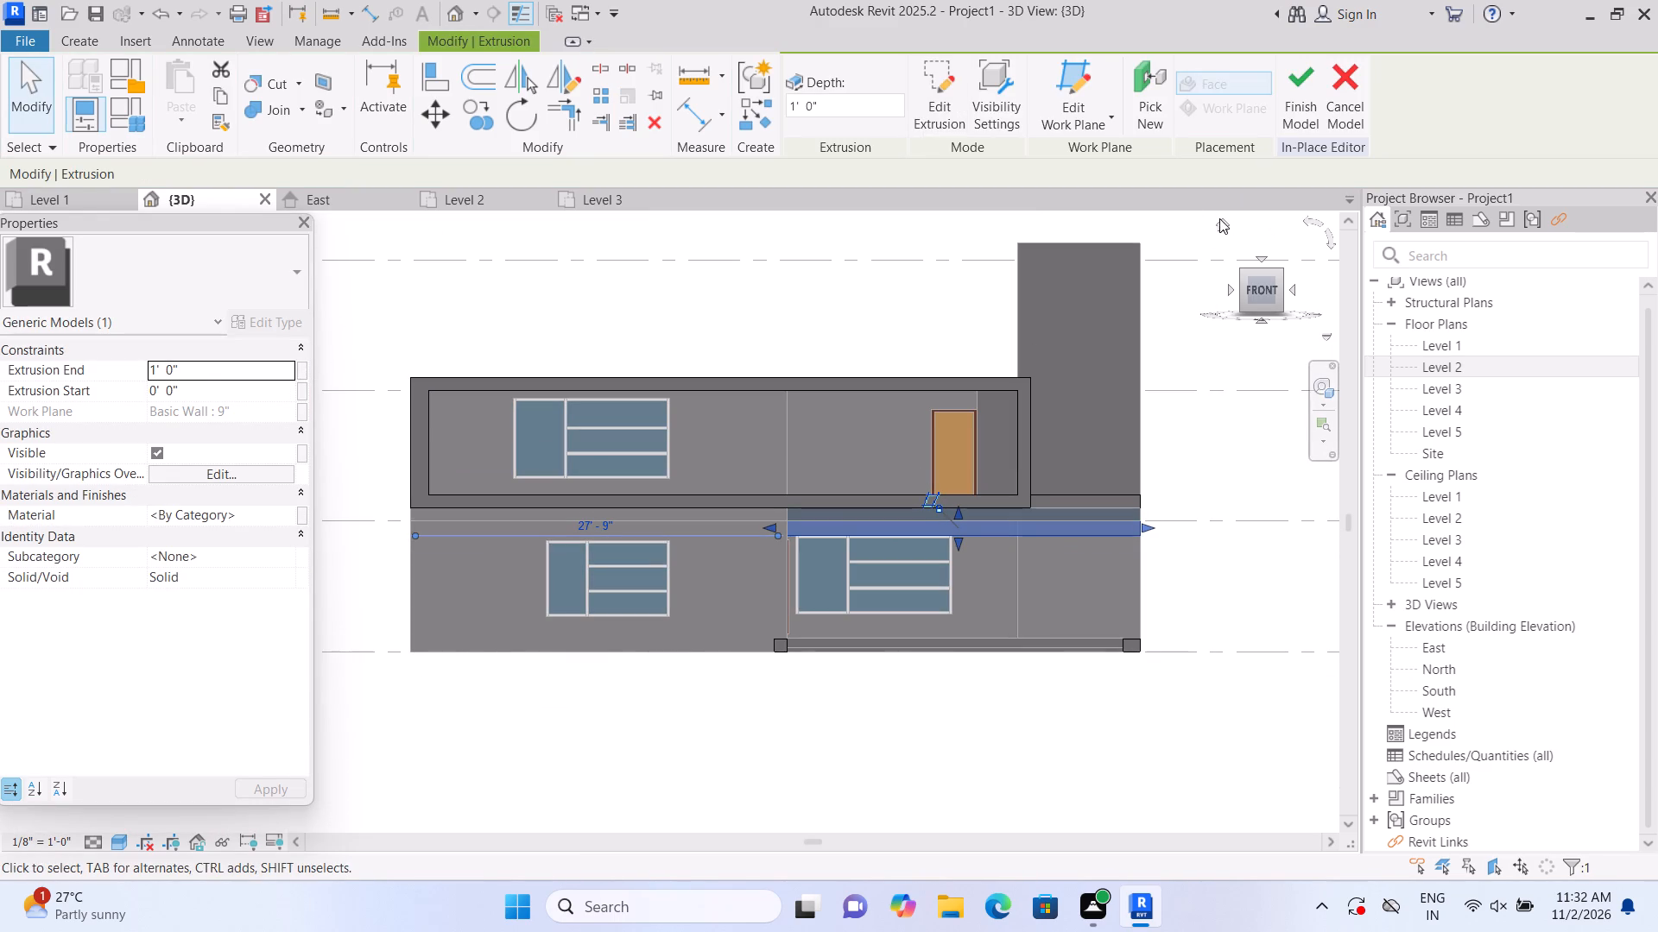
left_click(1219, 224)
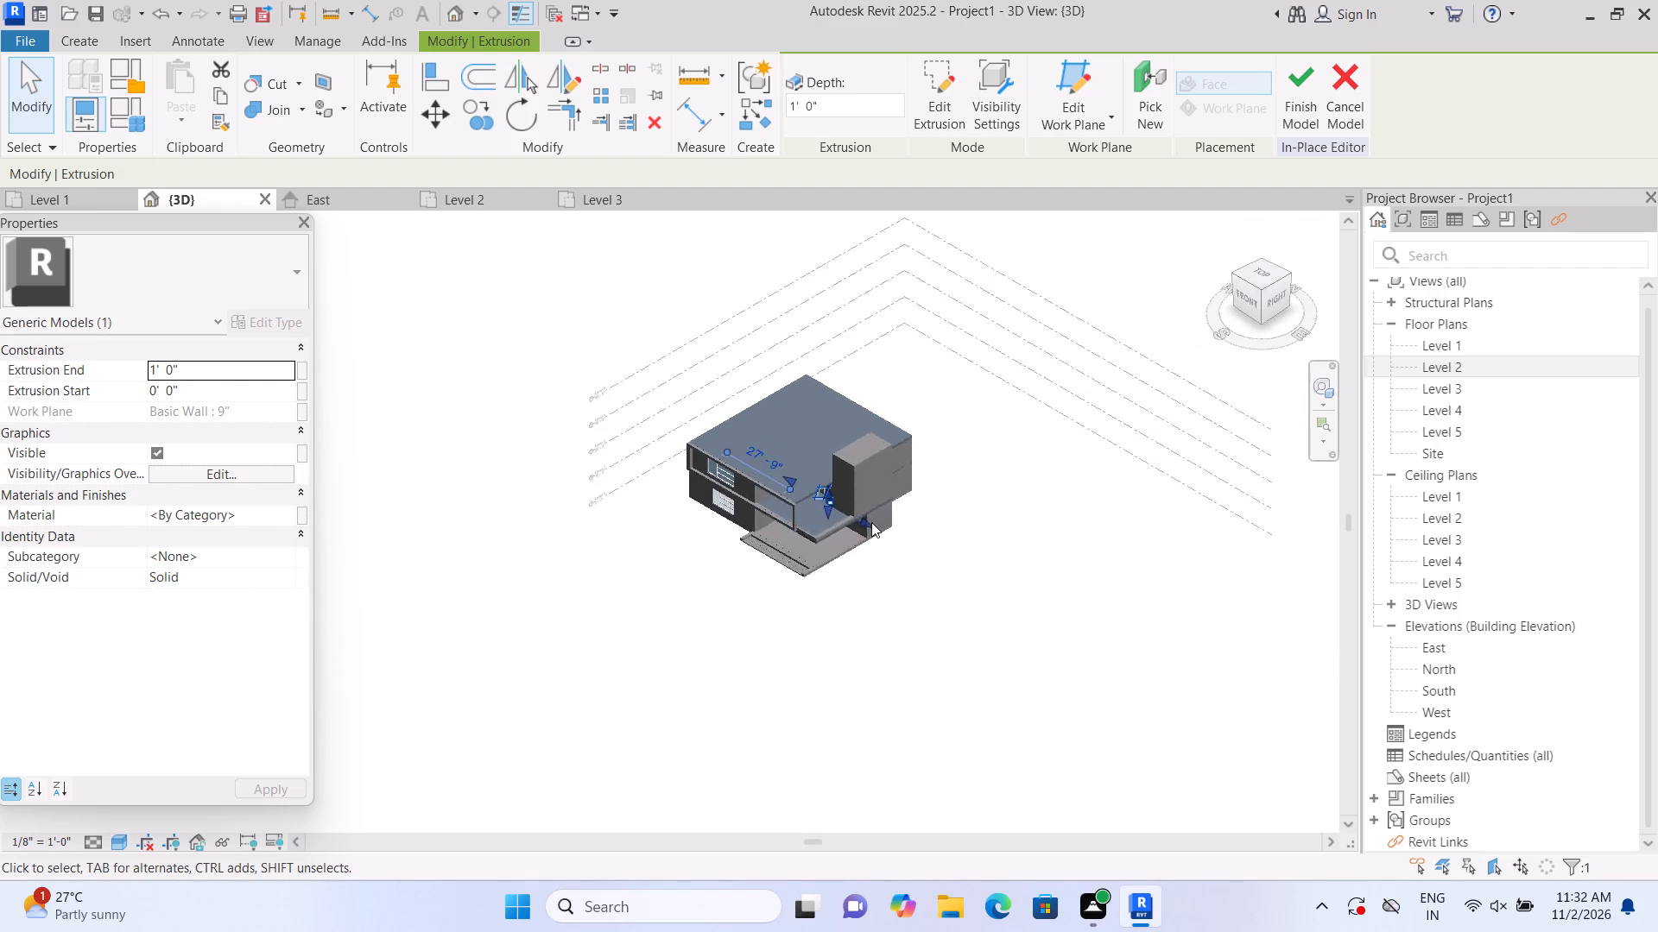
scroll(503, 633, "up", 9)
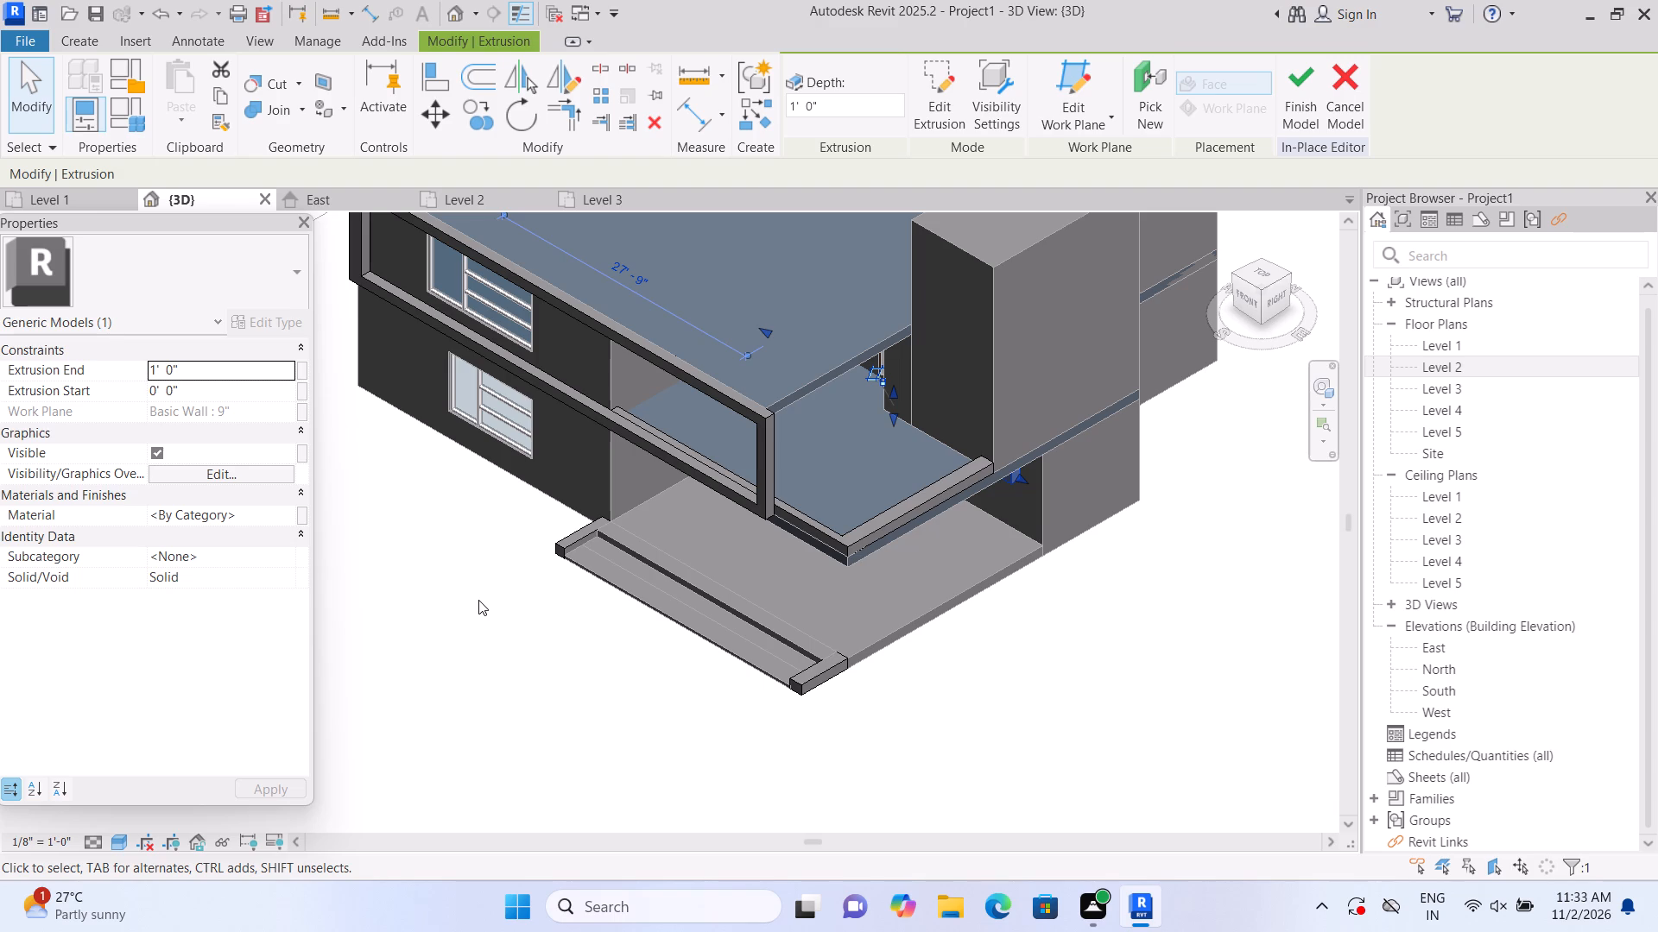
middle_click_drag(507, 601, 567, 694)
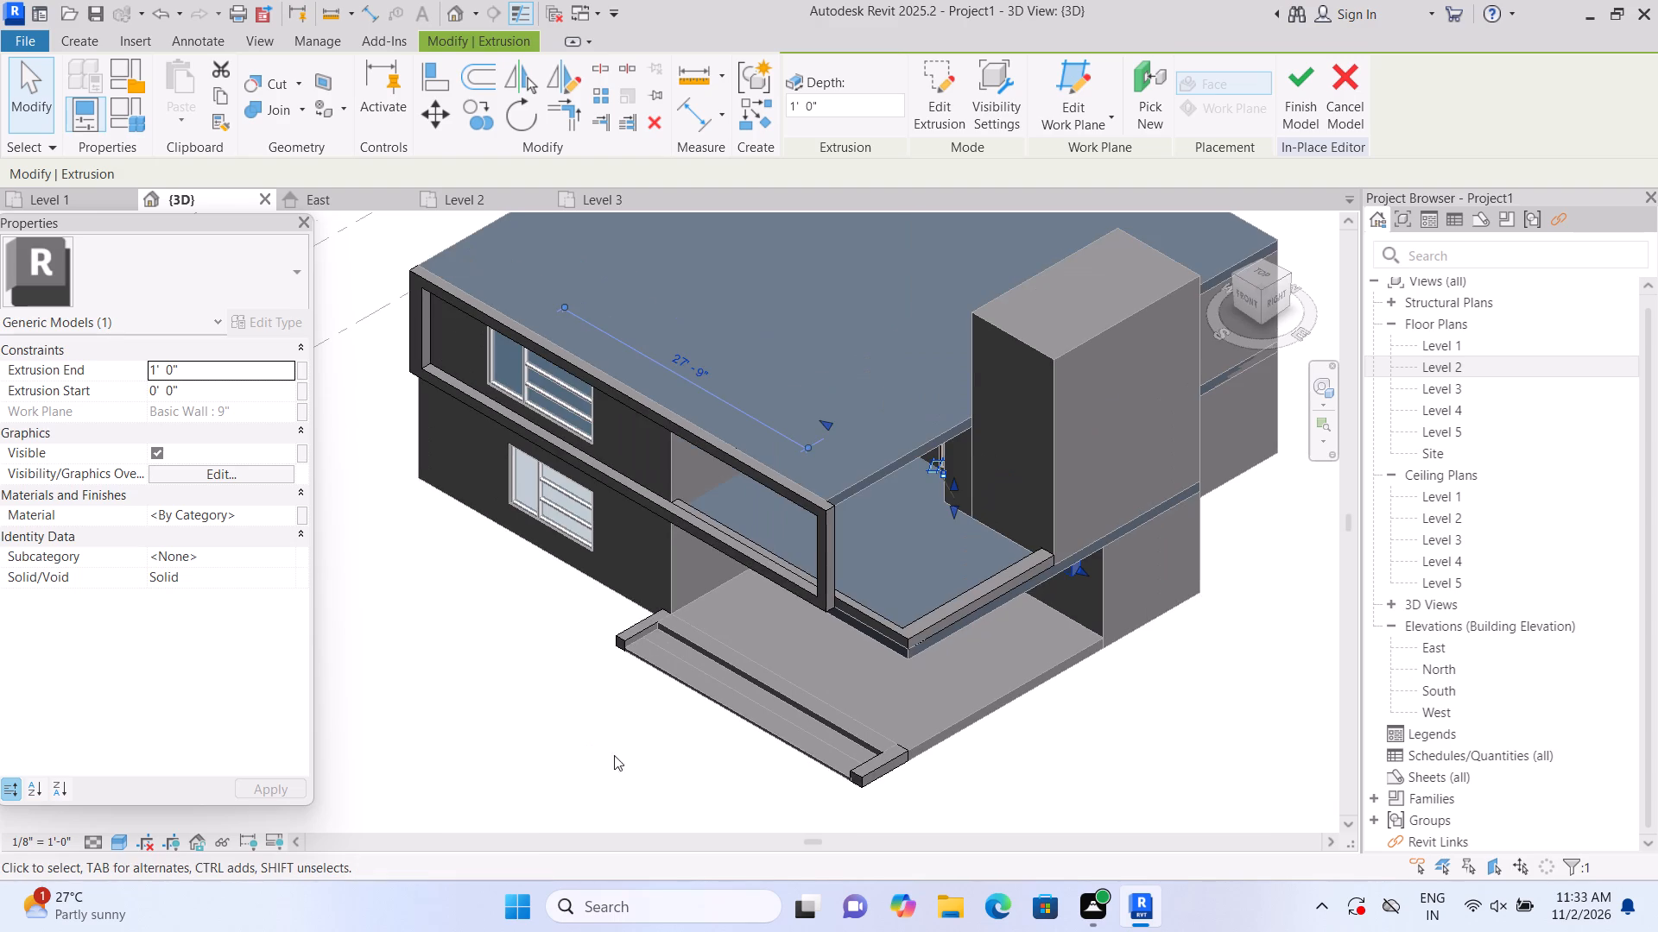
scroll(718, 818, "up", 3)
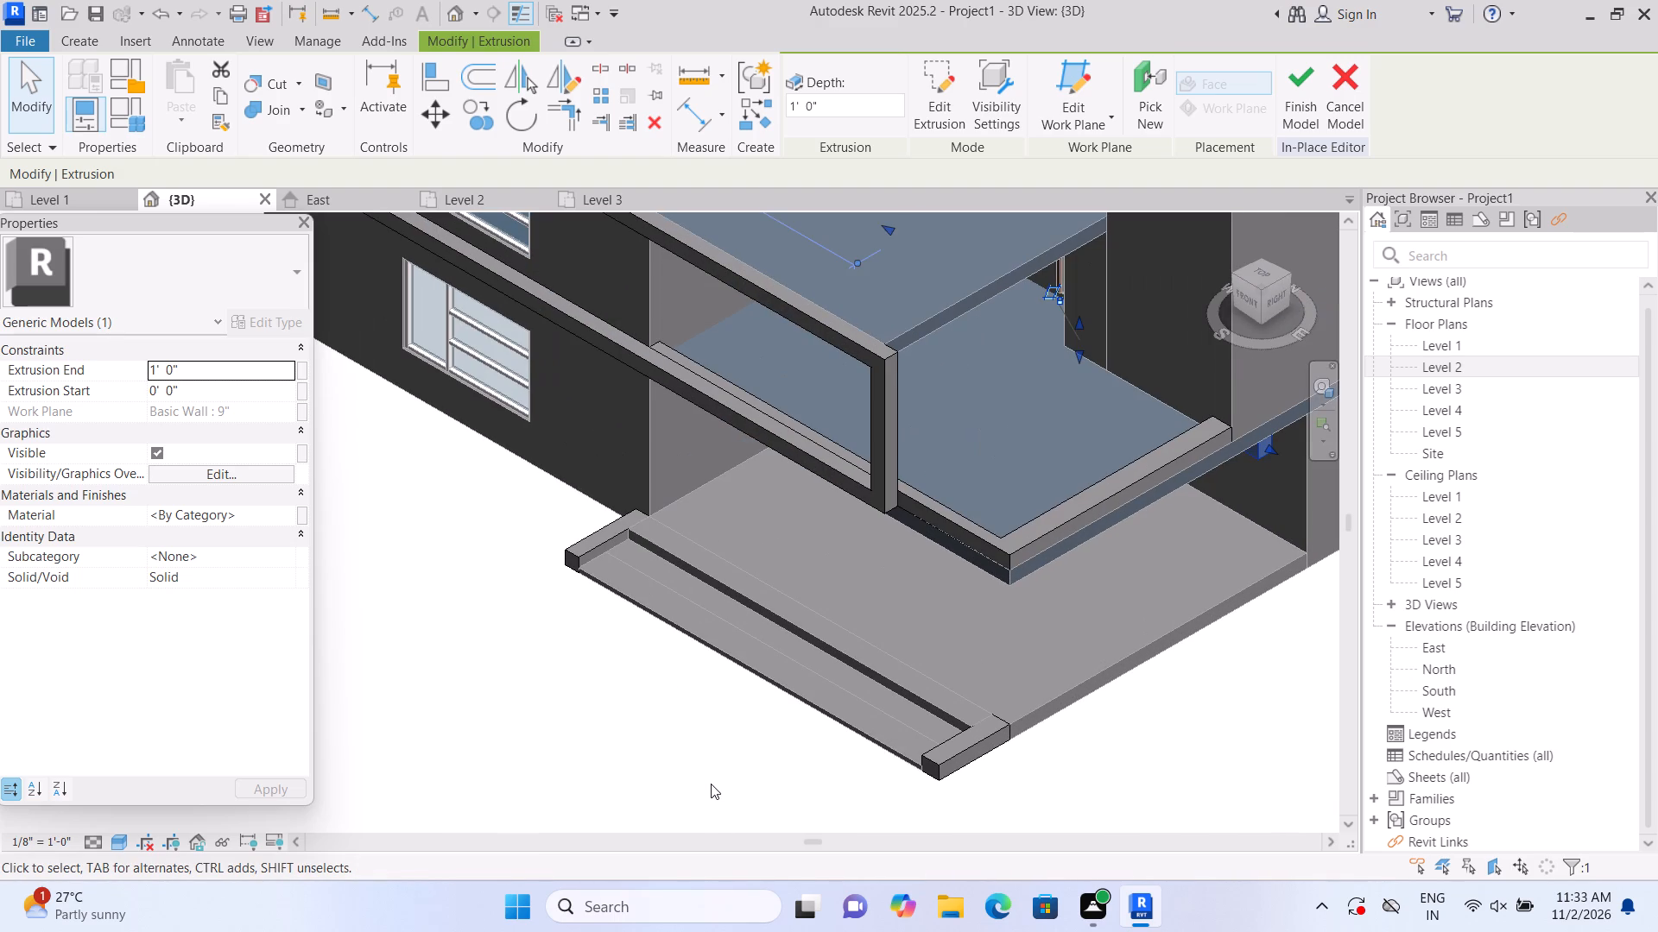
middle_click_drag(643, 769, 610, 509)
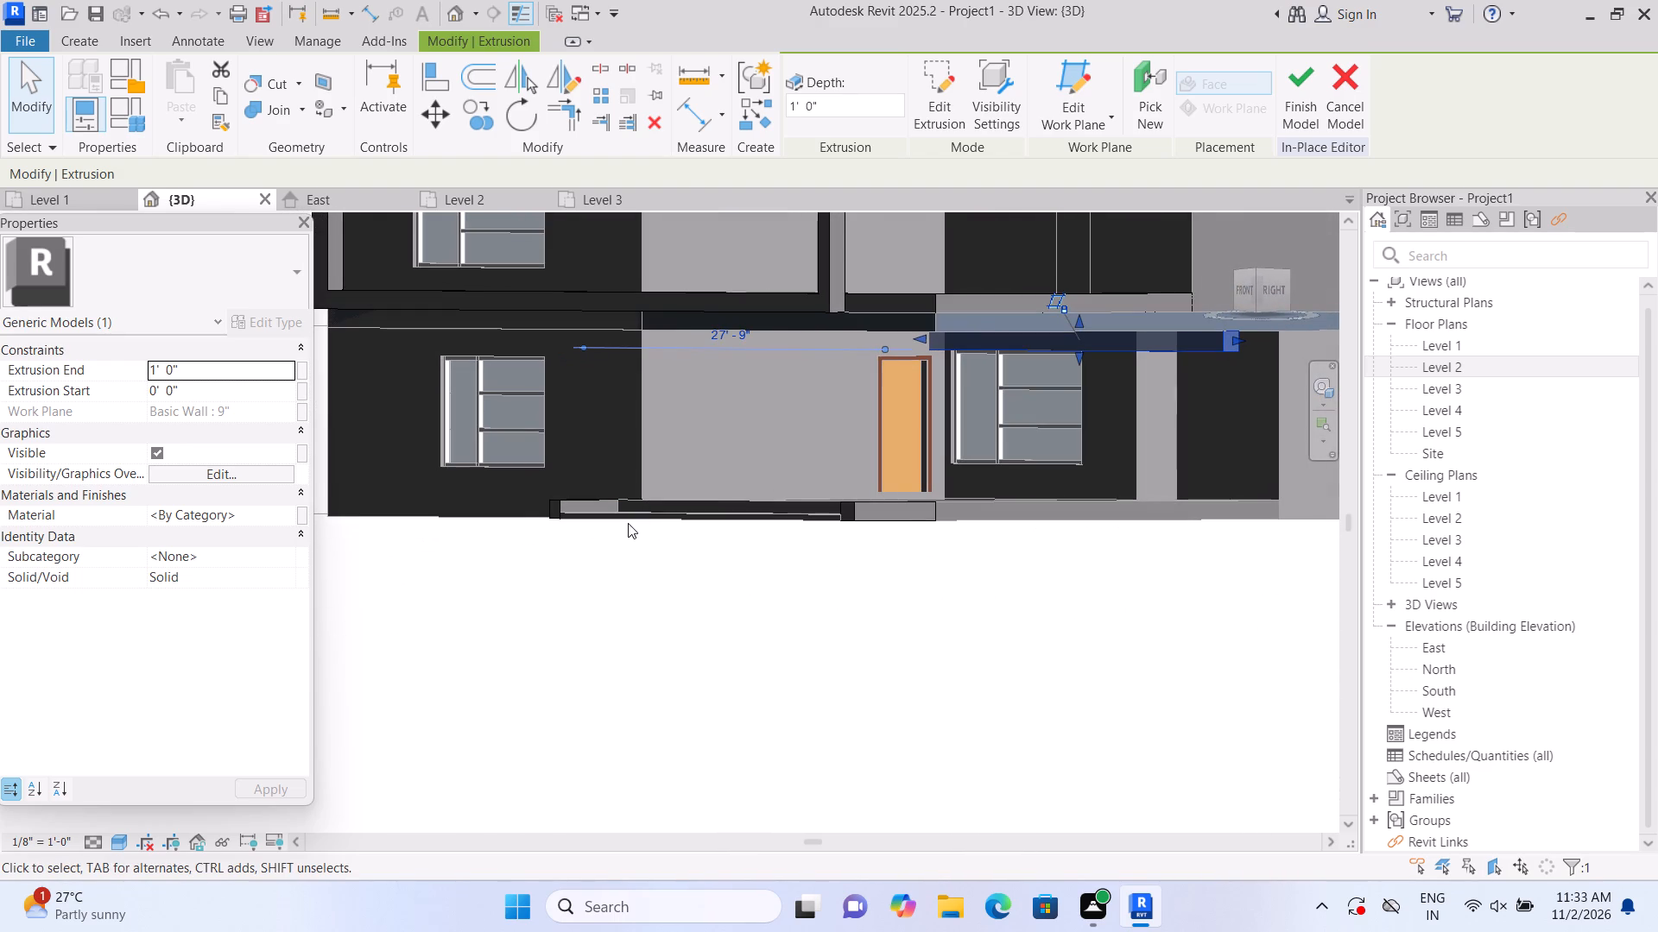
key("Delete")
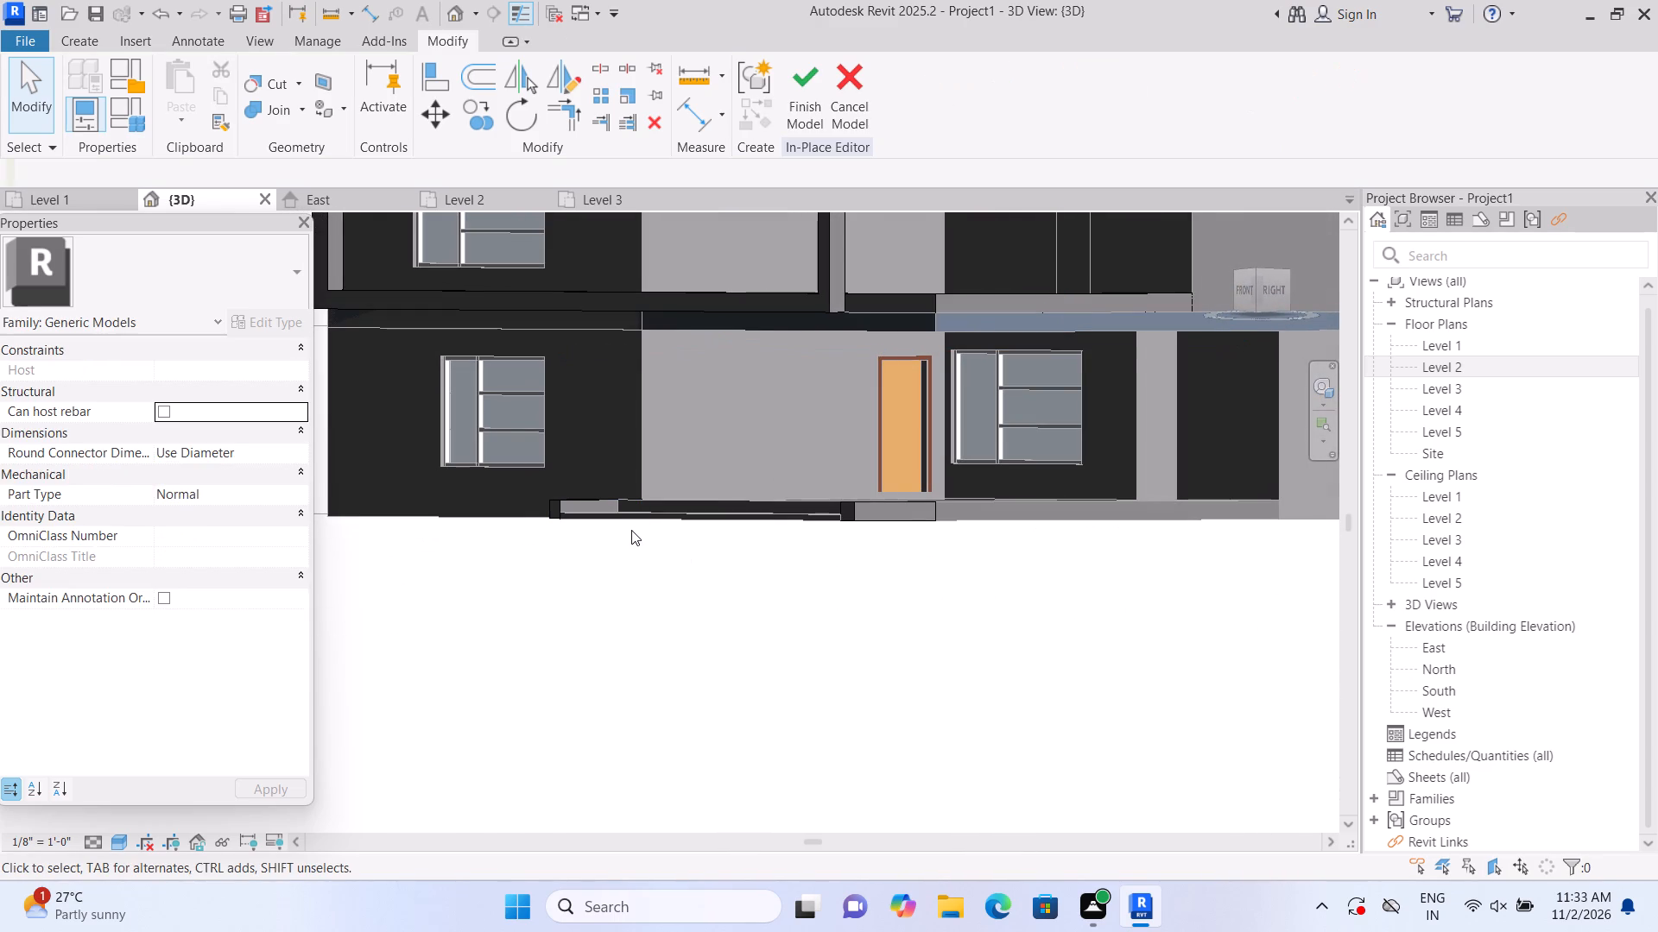
Start a new extrusion and set its work plane to the front face of the Level 2 roof slab over the porch.
scroll(623, 728, "down", 3)
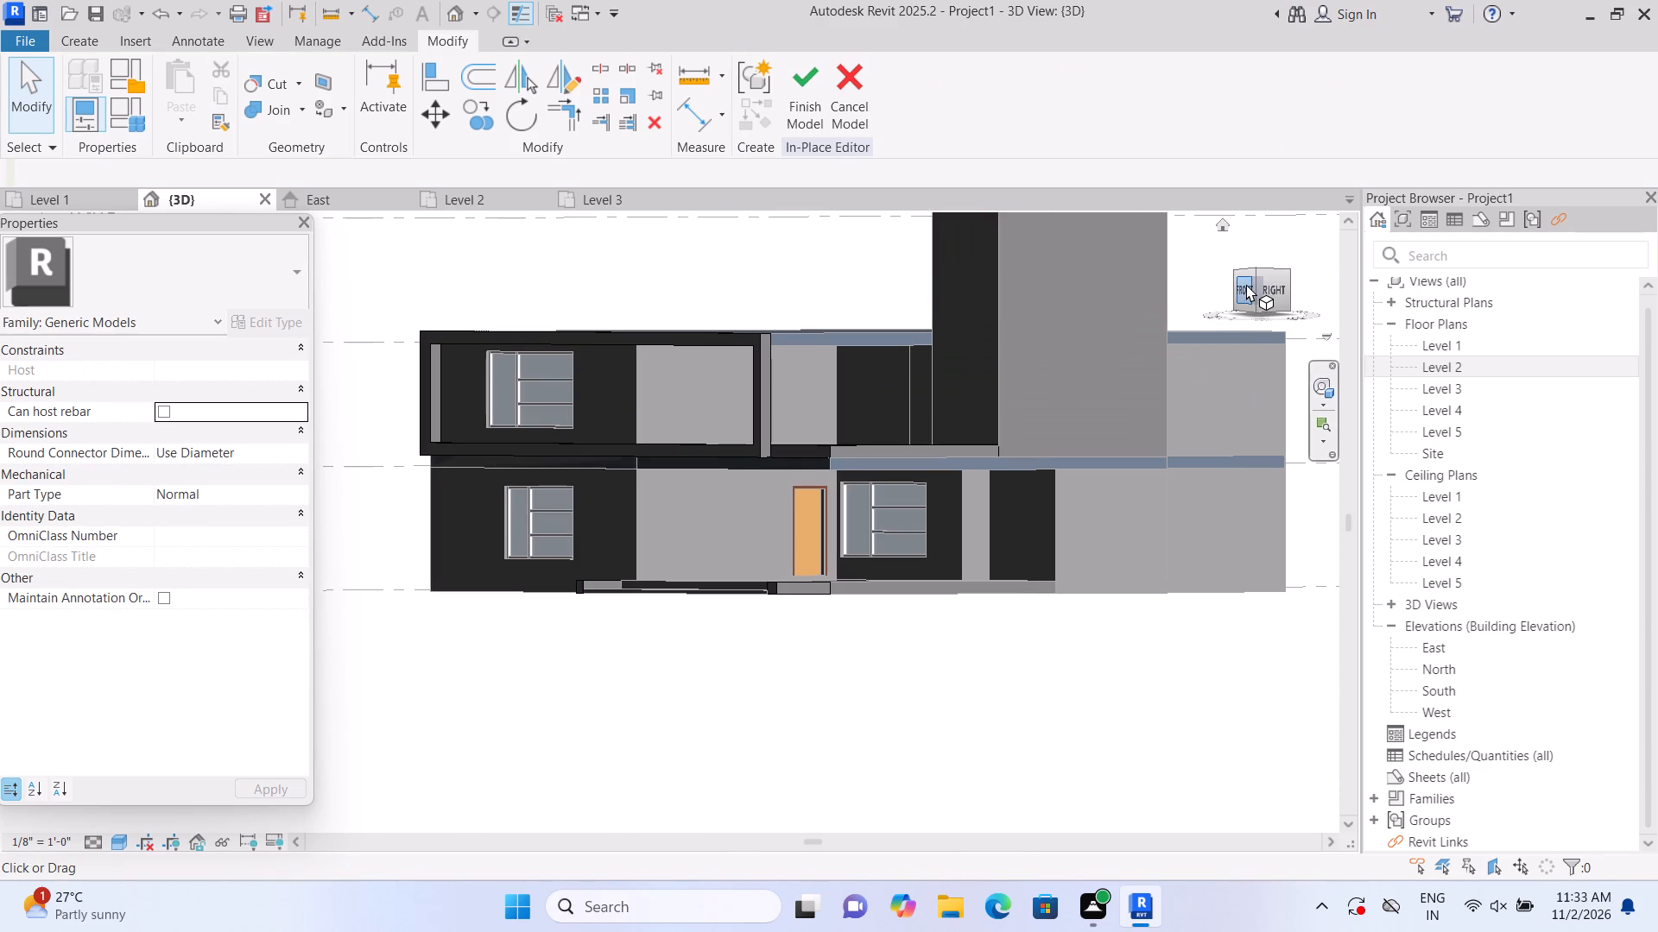
left_click(1246, 284)
scroll(596, 642, "up", 4)
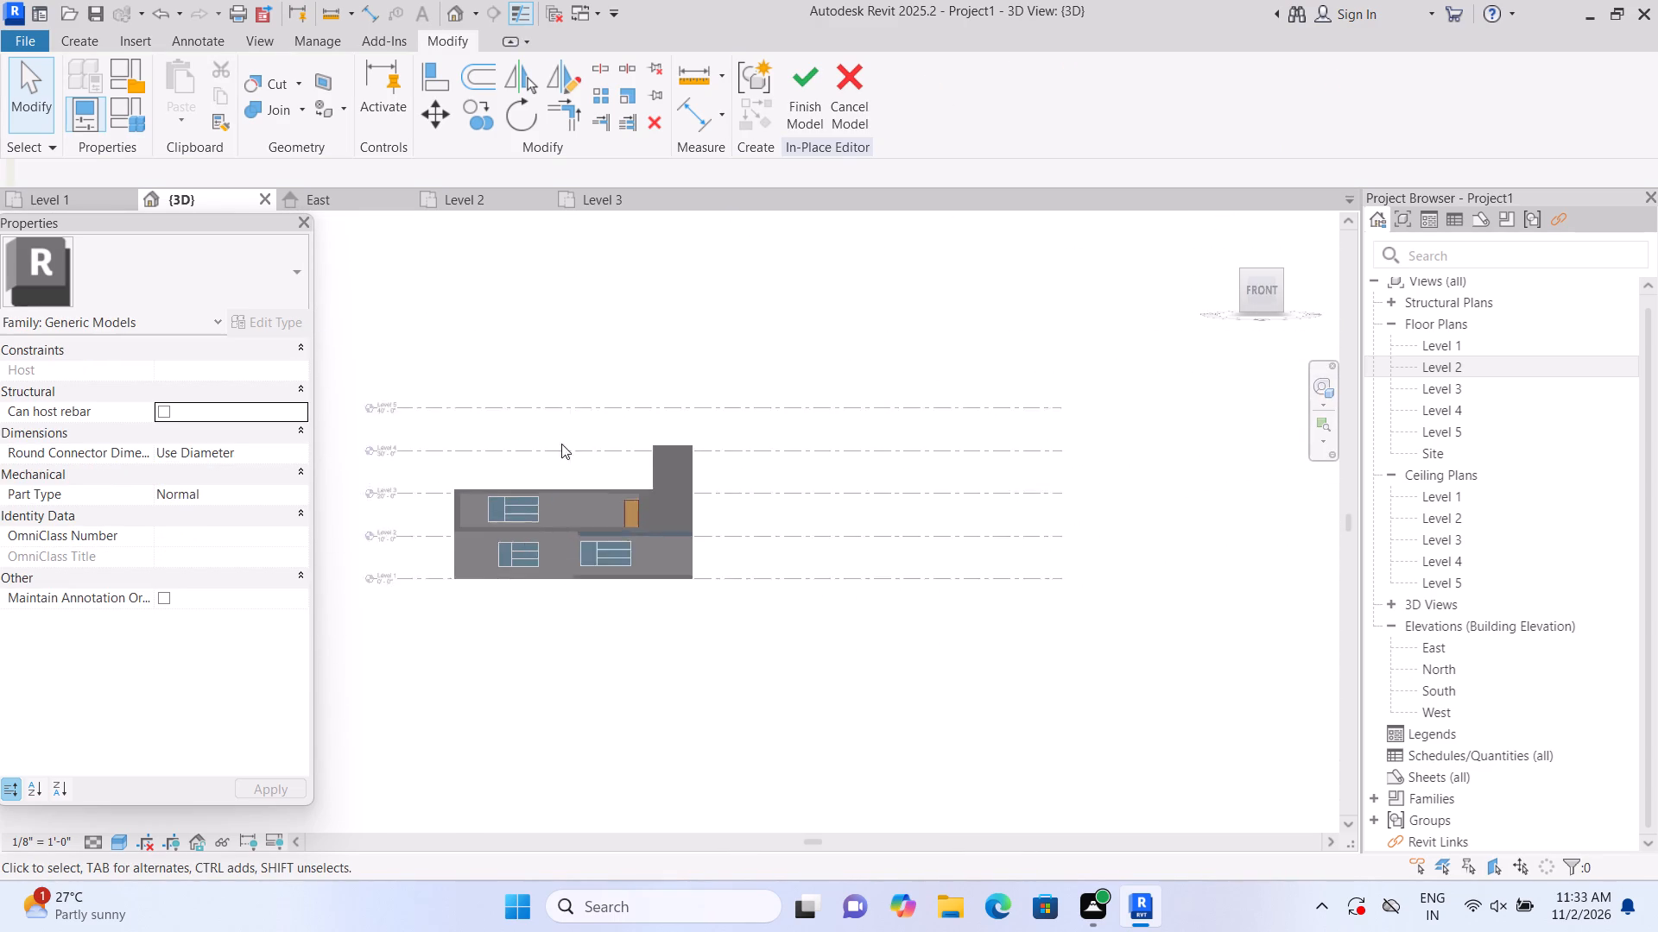
scroll(561, 444, "up", 4)
left_click(74, 41)
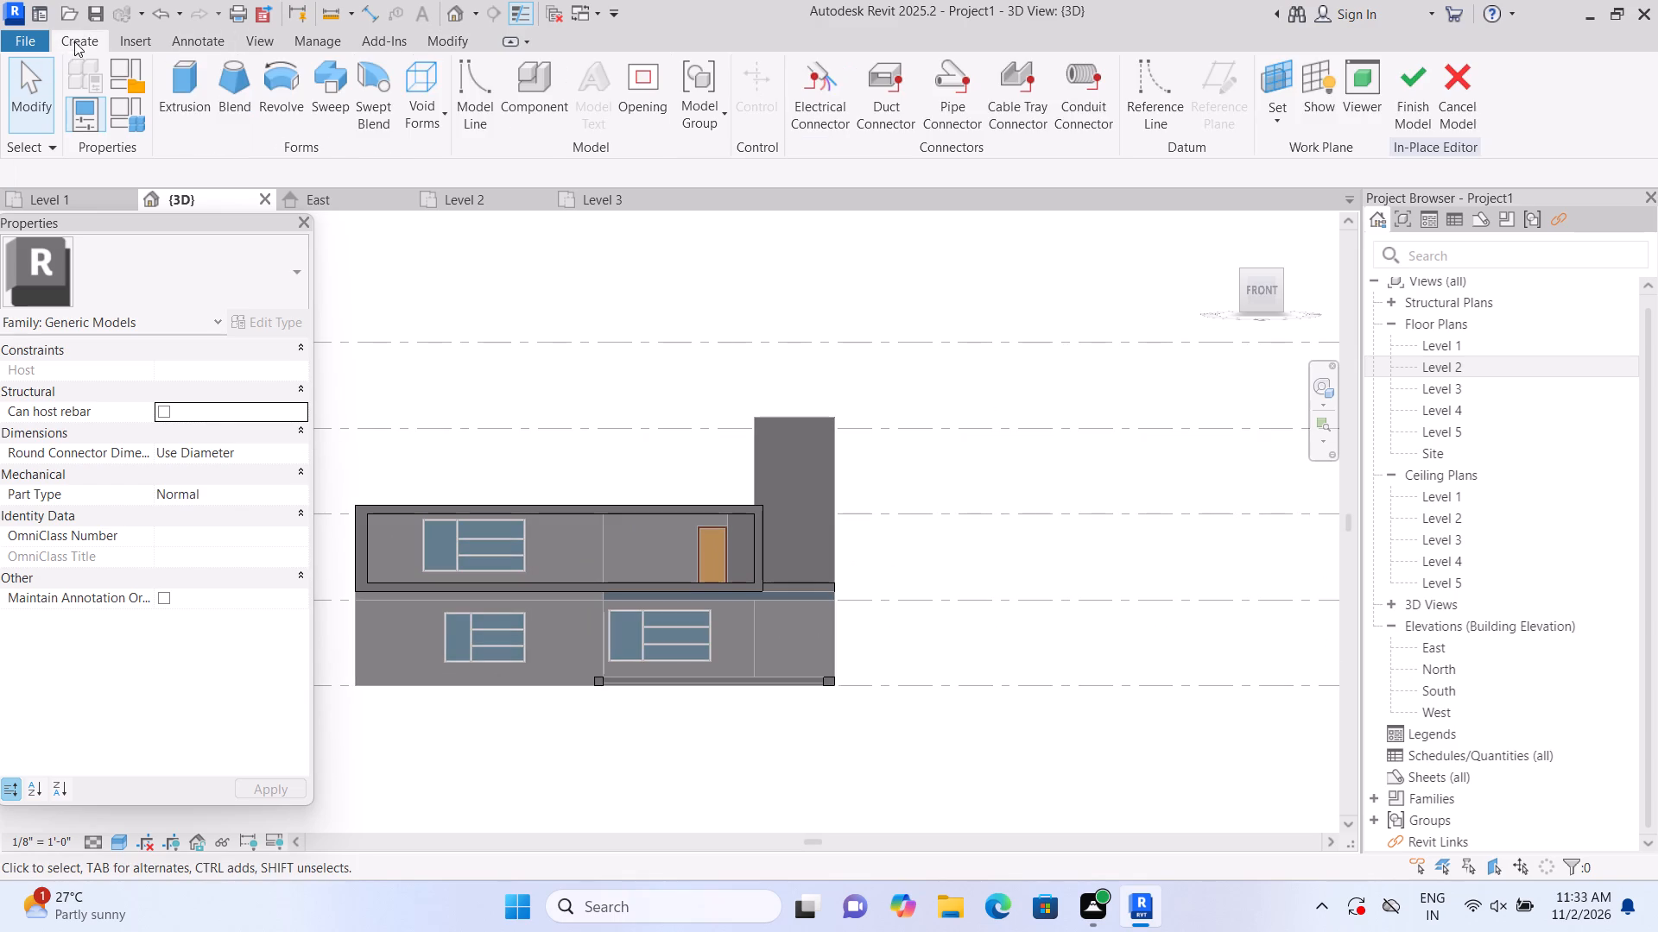
left_click(200, 91)
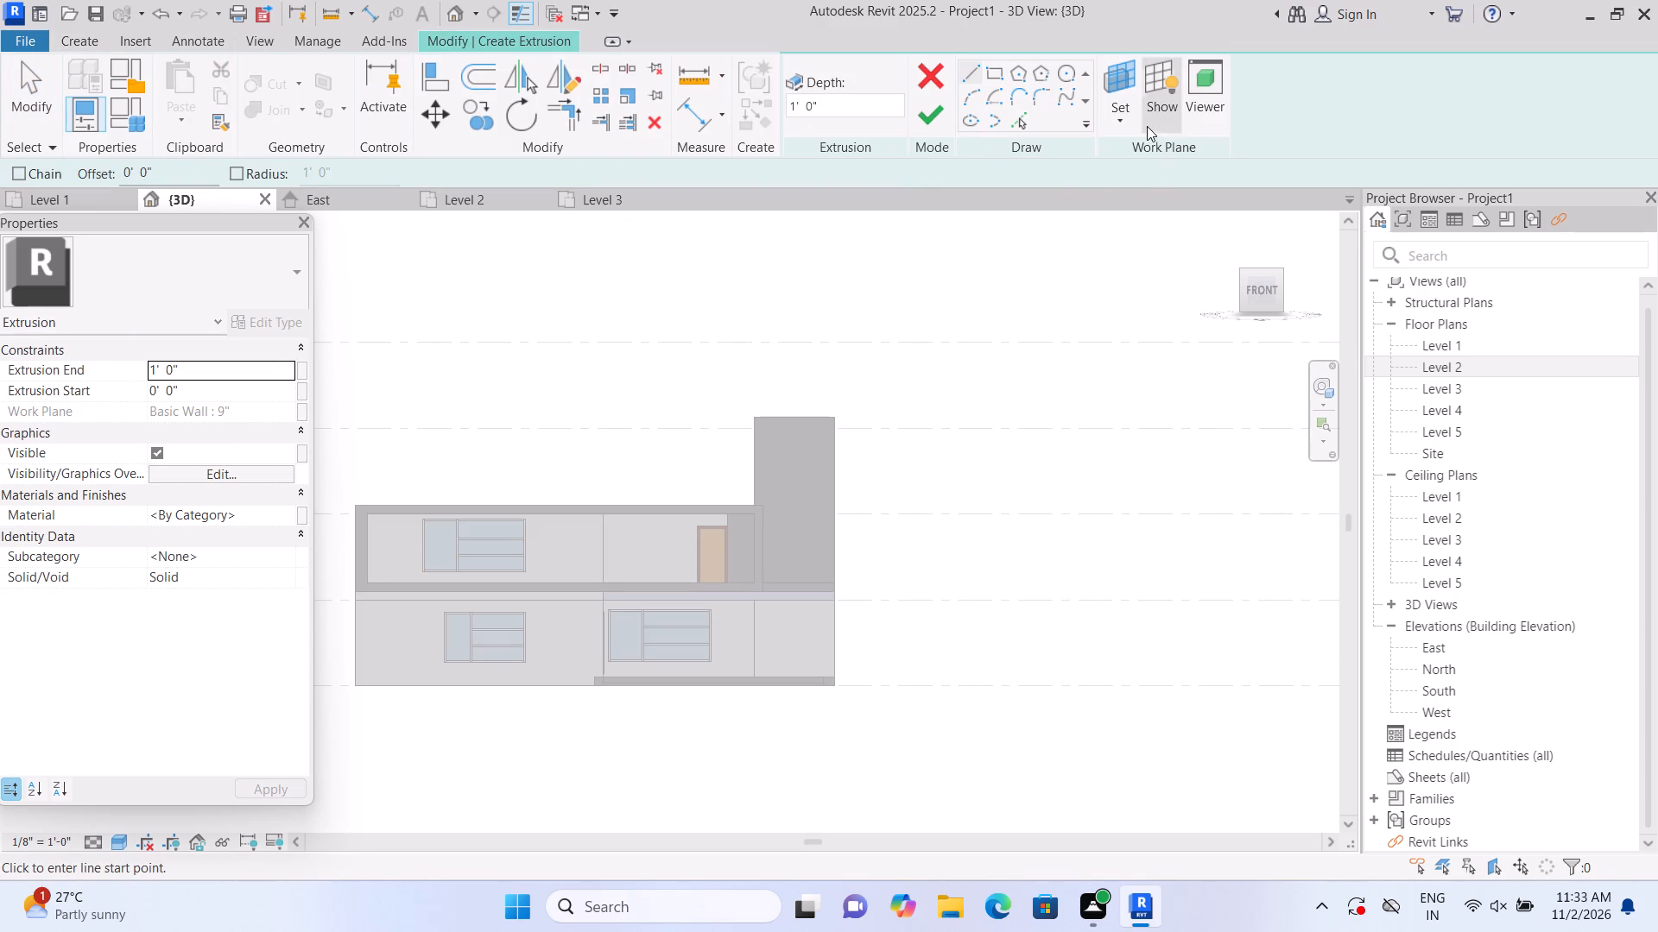
double_click(1116, 129)
left_click(1117, 125)
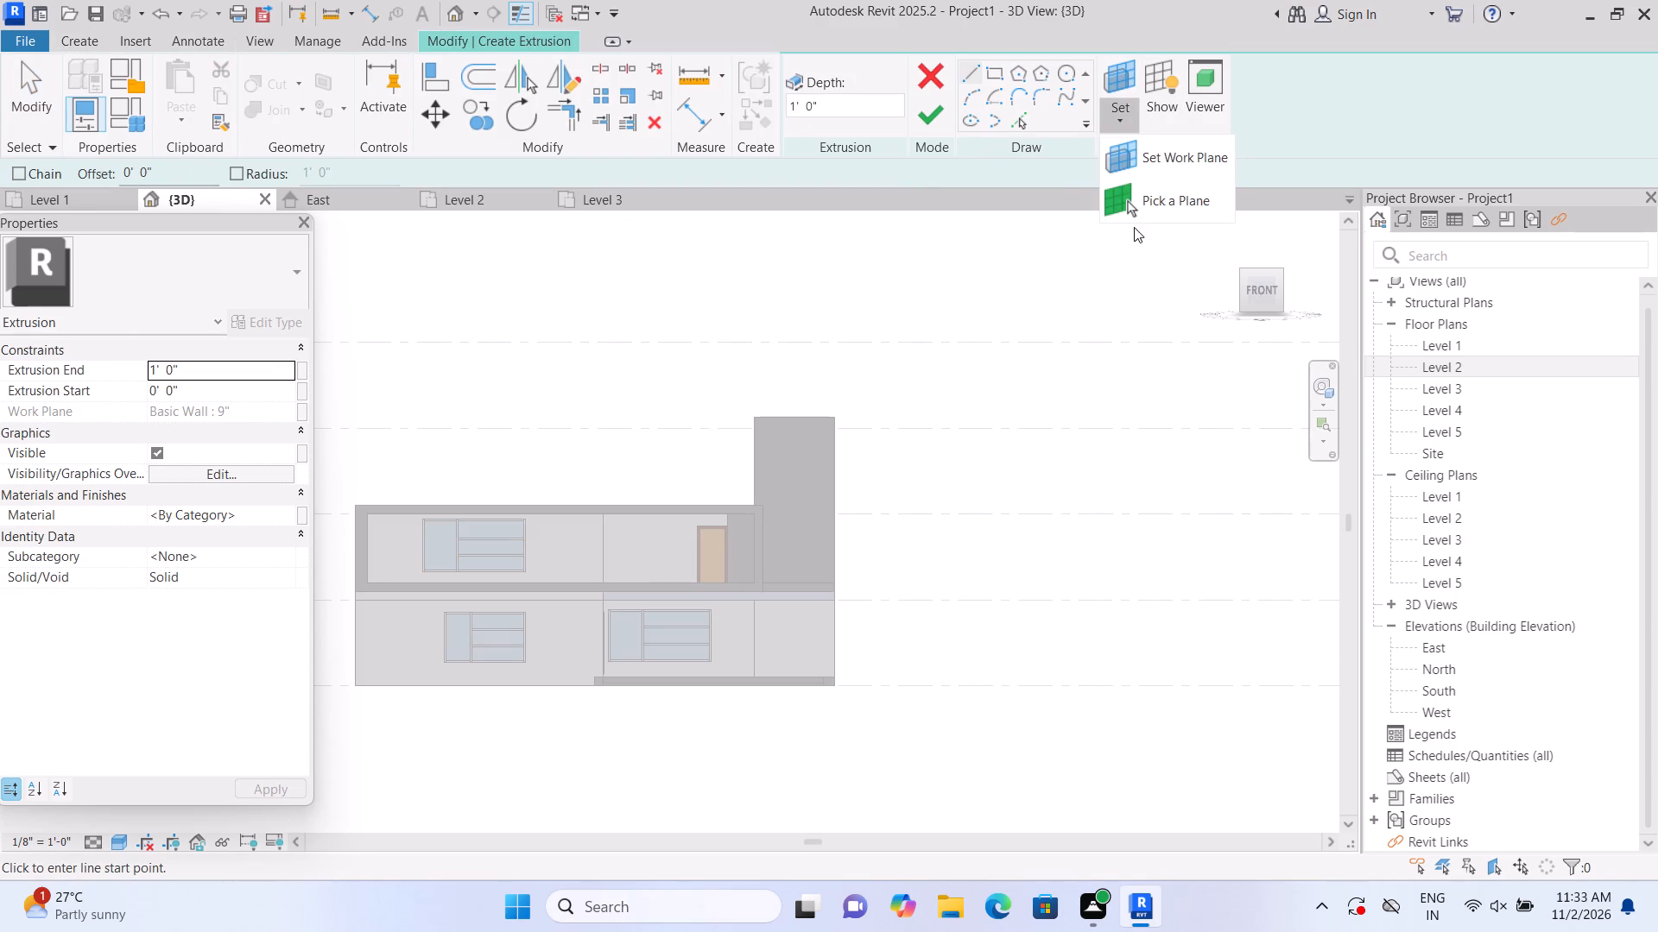
left_click(1141, 186)
middle_click_drag(480, 754, 617, 729)
middle_click(617, 729)
scroll(646, 673, "up", 3)
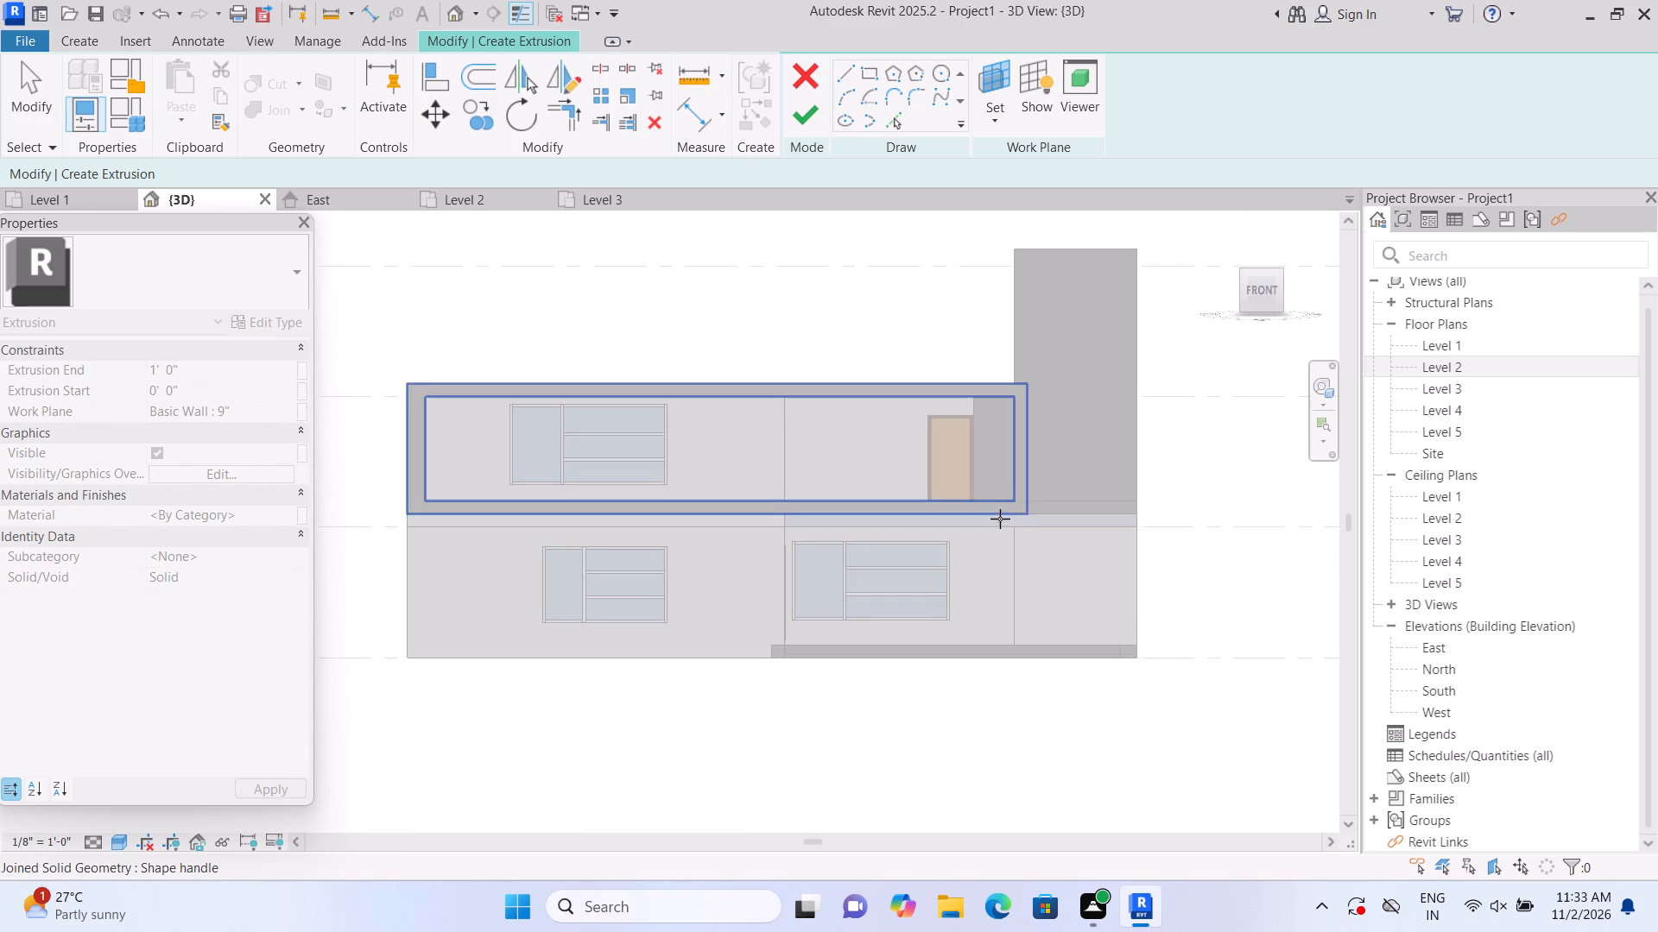
scroll(989, 545, "up", 1)
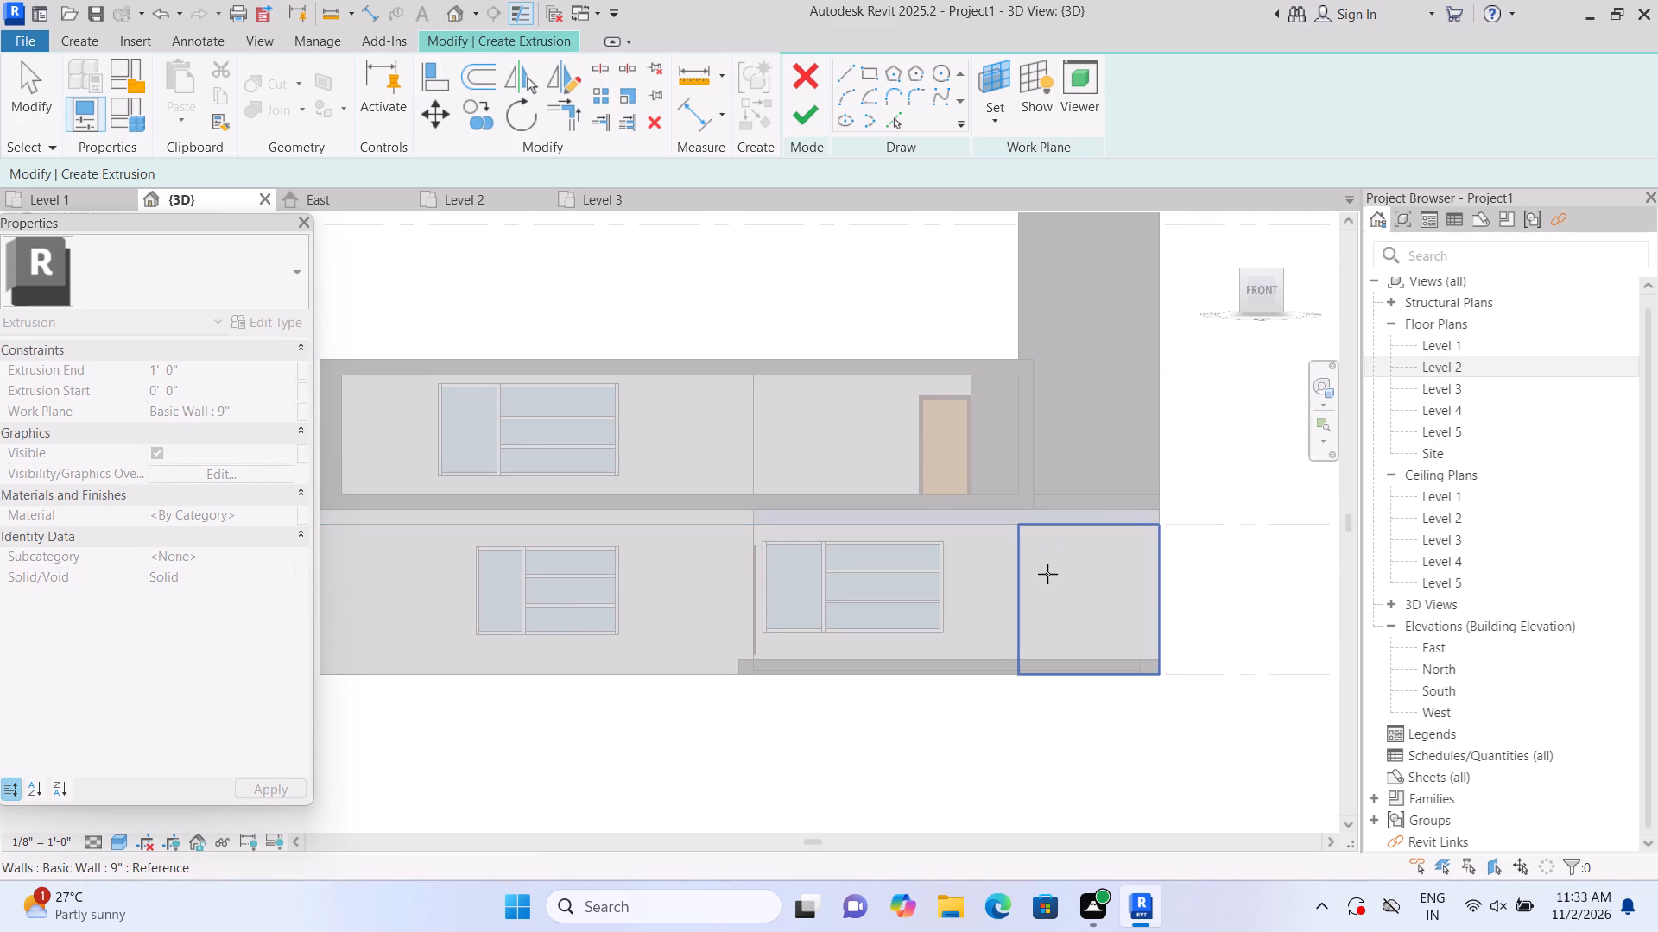
middle_click_drag(1056, 578, 1102, 587)
middle_click(1104, 587)
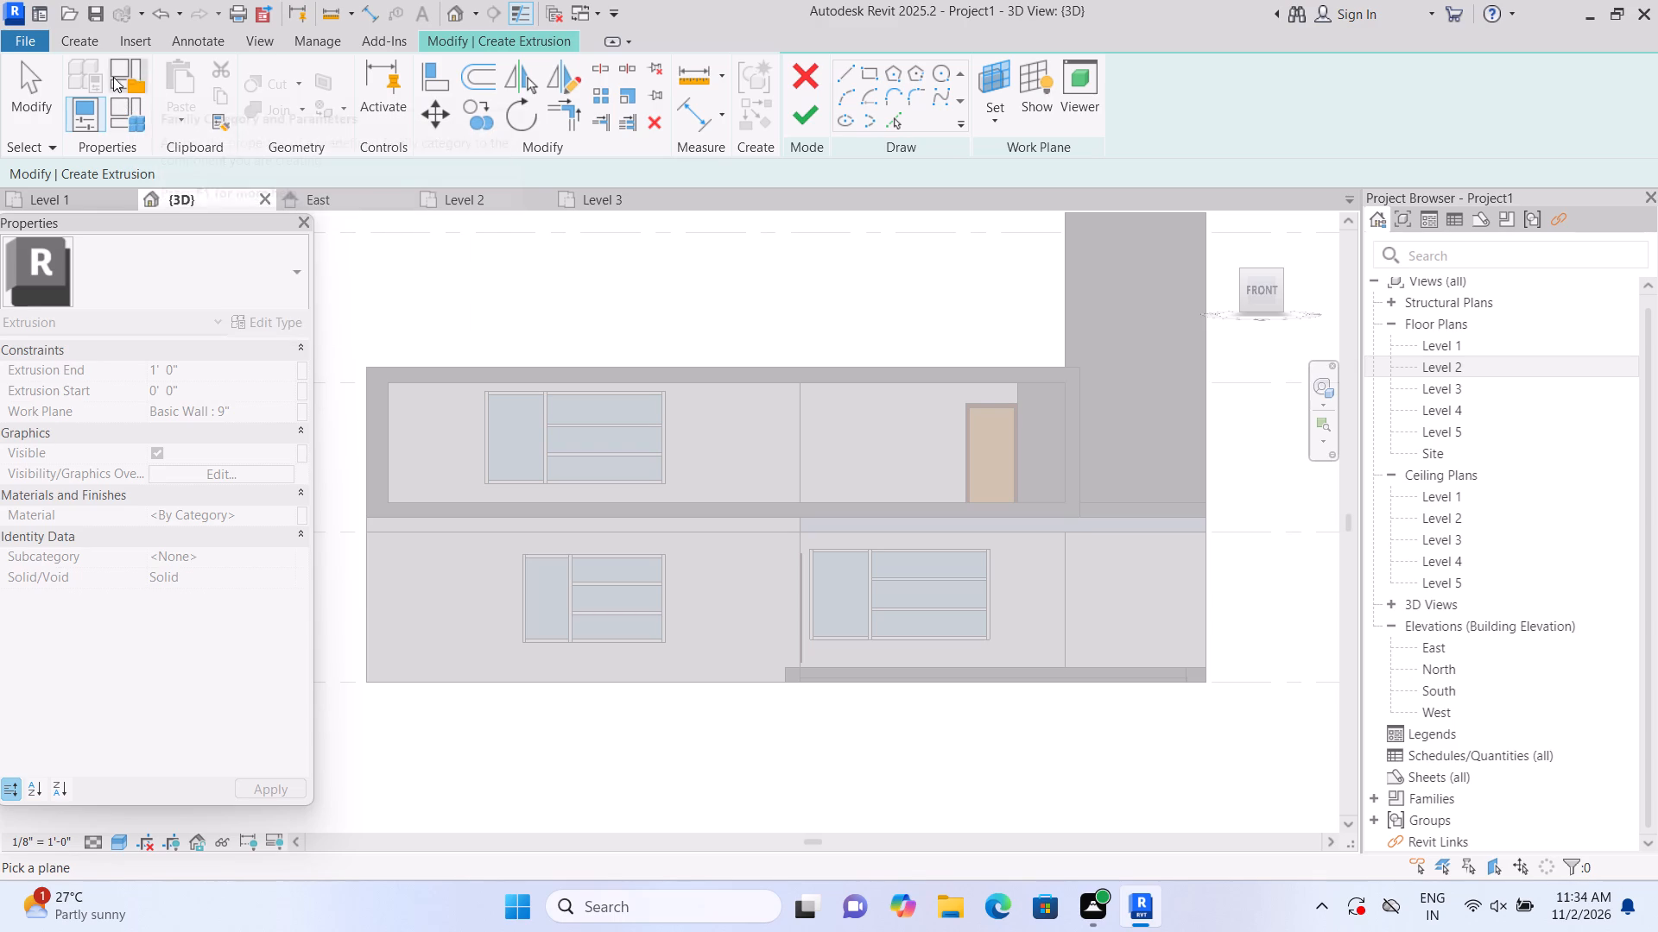
left_click(73, 36)
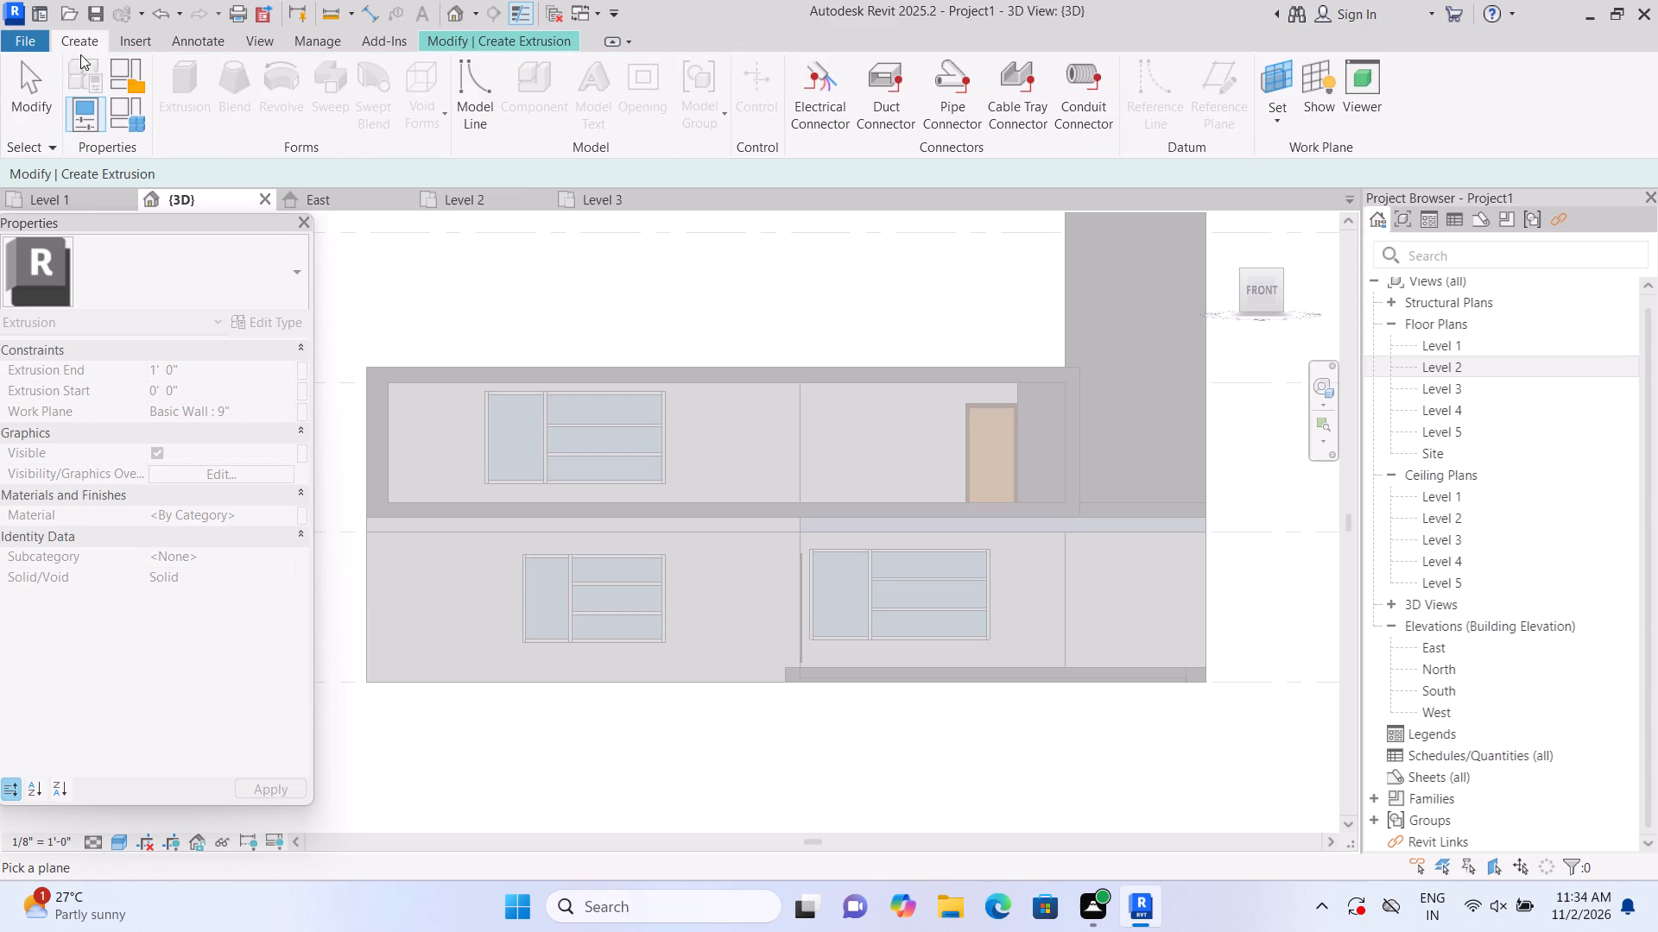
left_click(521, 44)
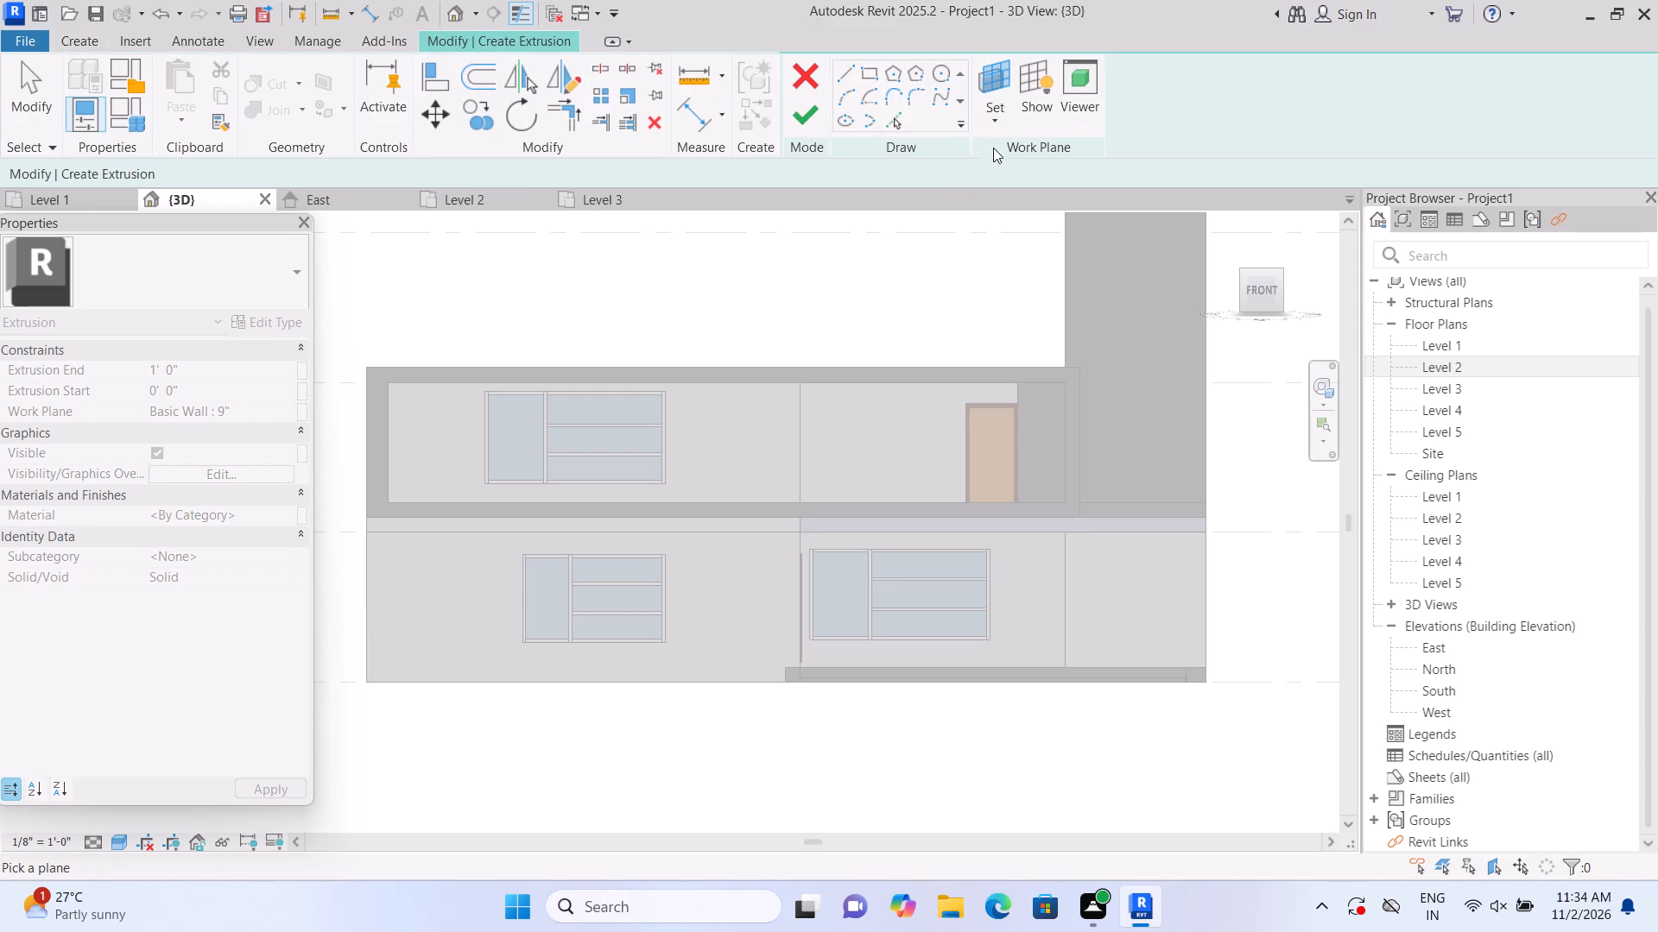
left_click(1000, 121)
double_click(1011, 193)
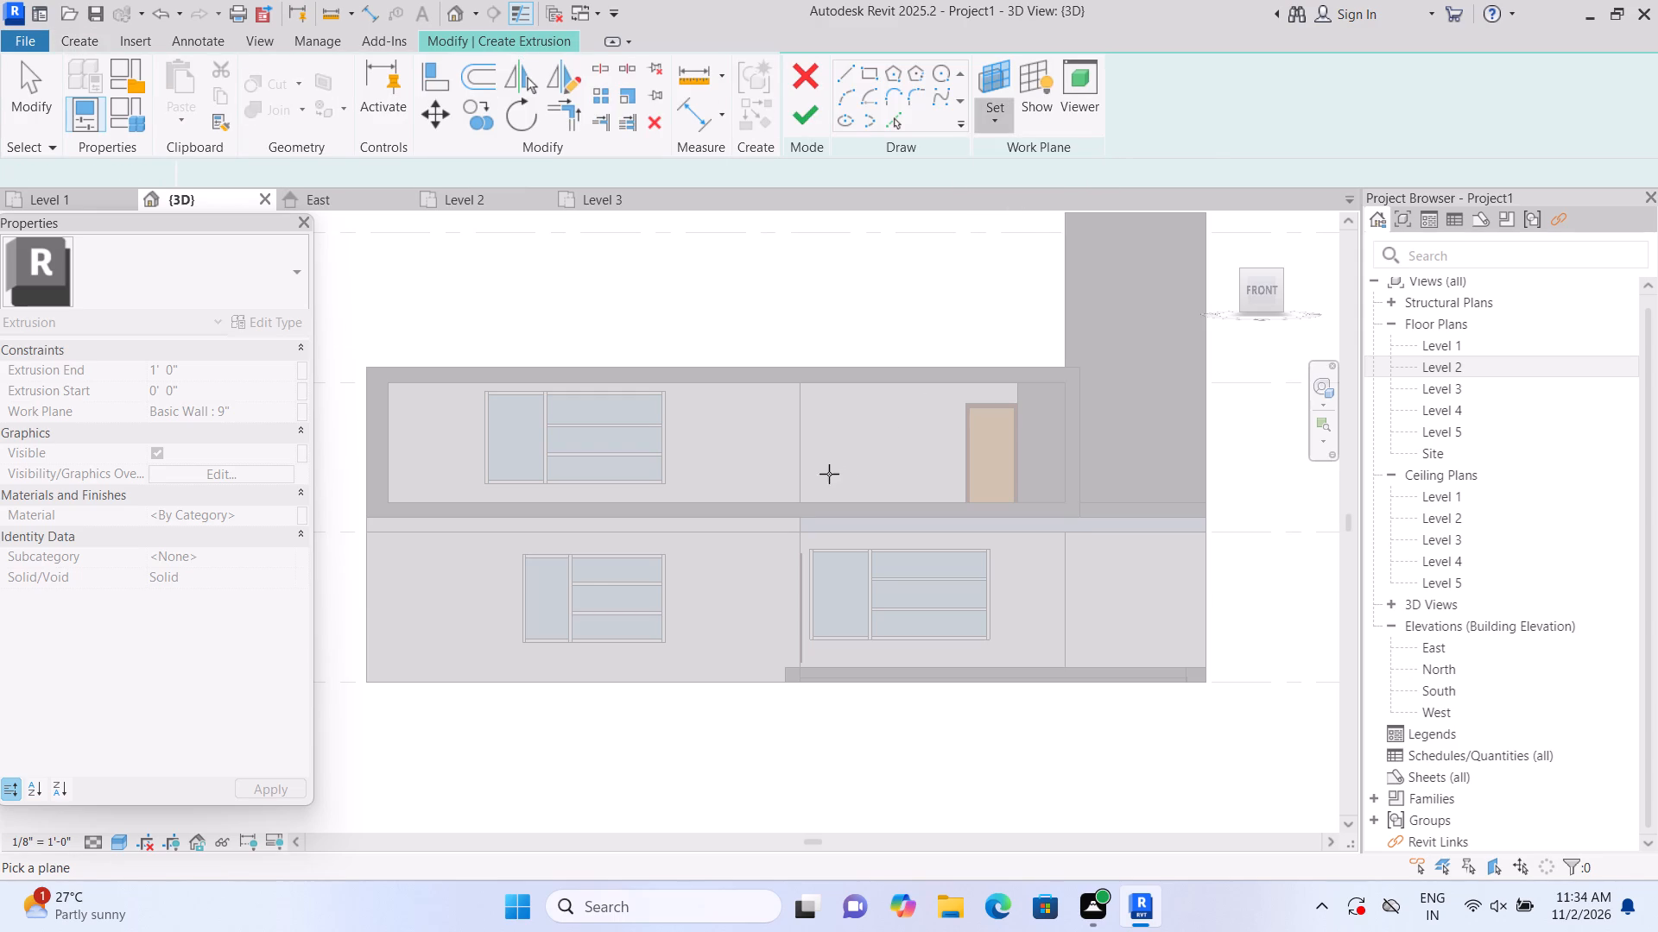
scroll(549, 608, "up", 1)
middle_click_drag(554, 618, 580, 602)
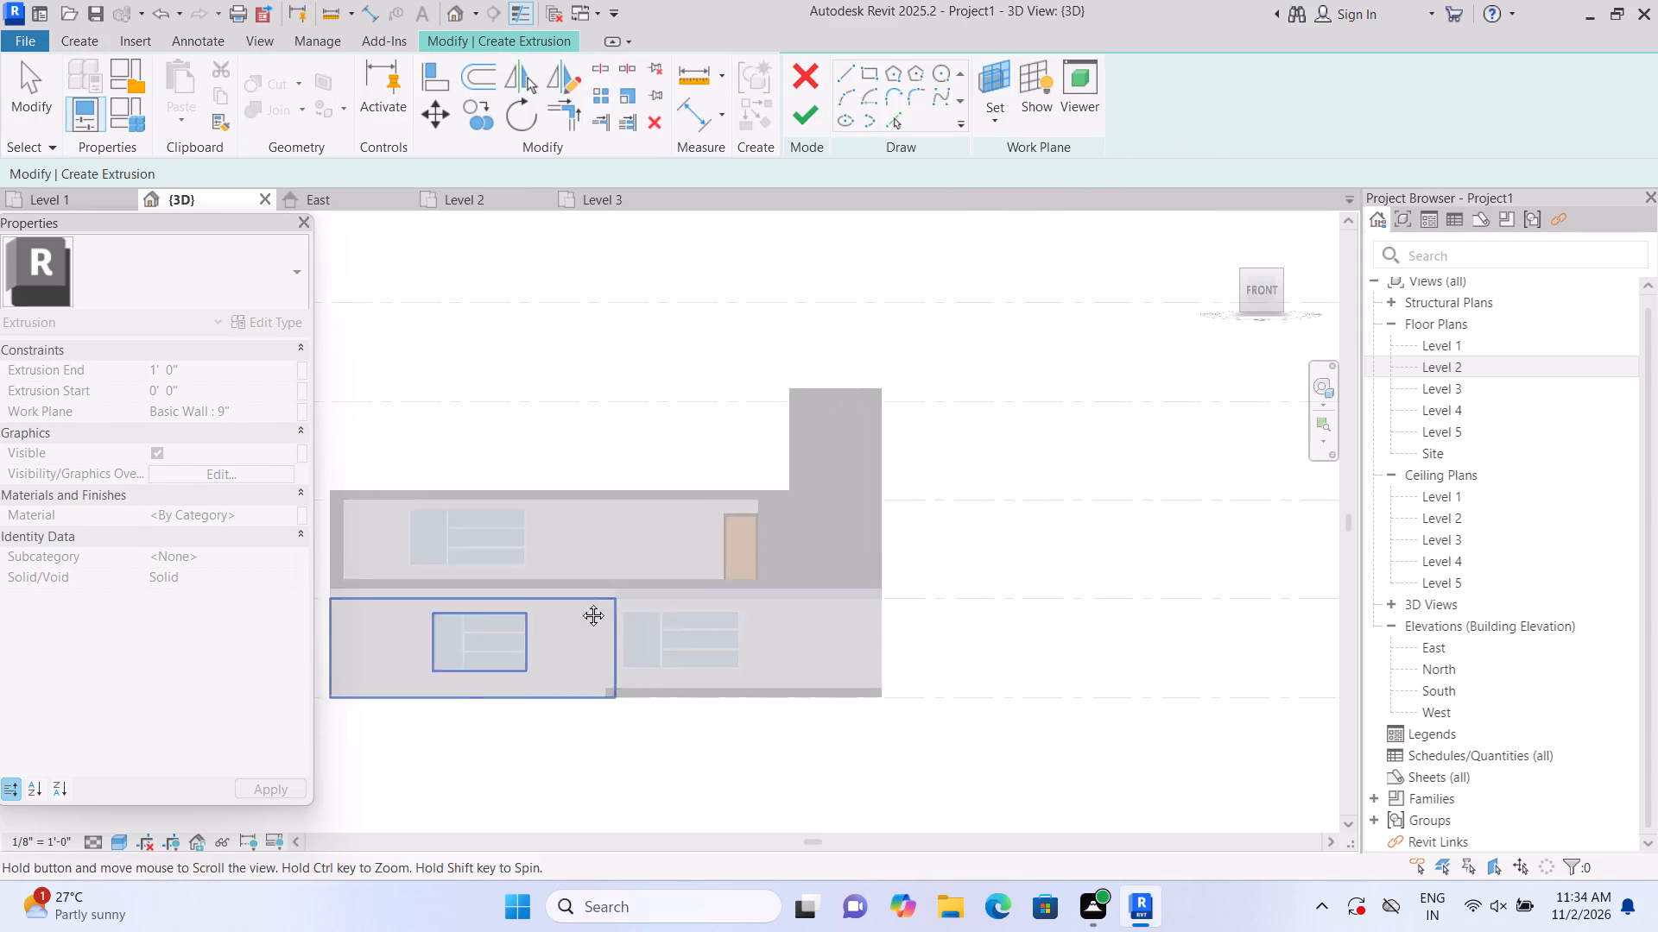
middle_click_drag(580, 602, 630, 581)
scroll(630, 581, "up", 1)
scroll(810, 576, "up", 1)
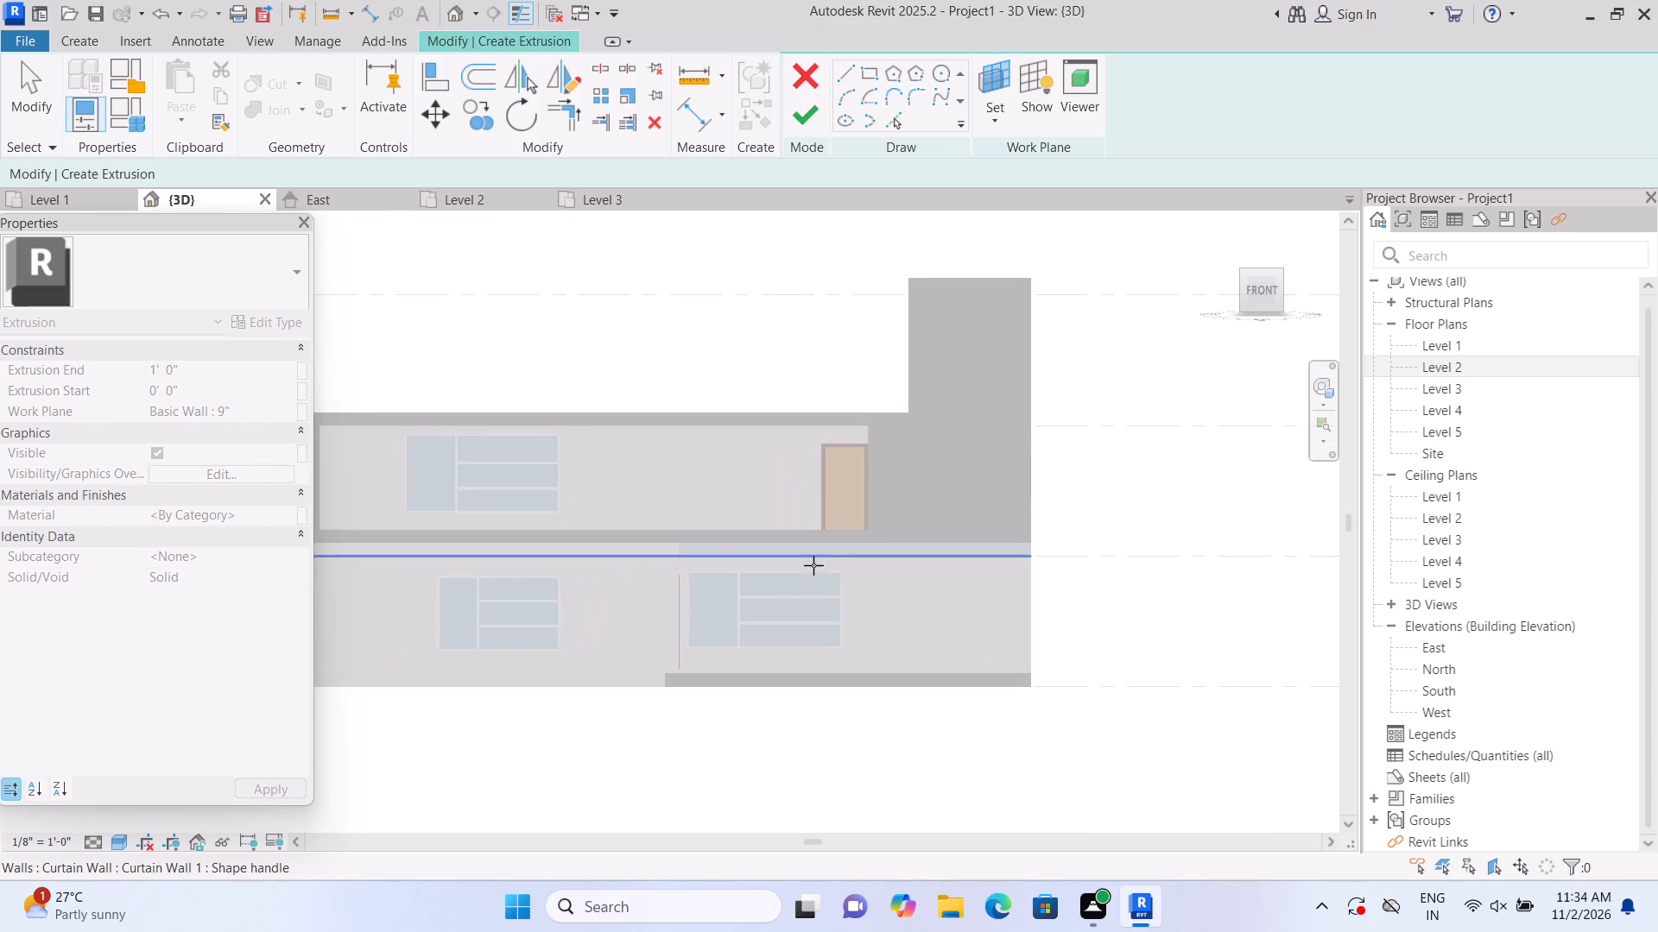
middle_click_drag(854, 554, 941, 532)
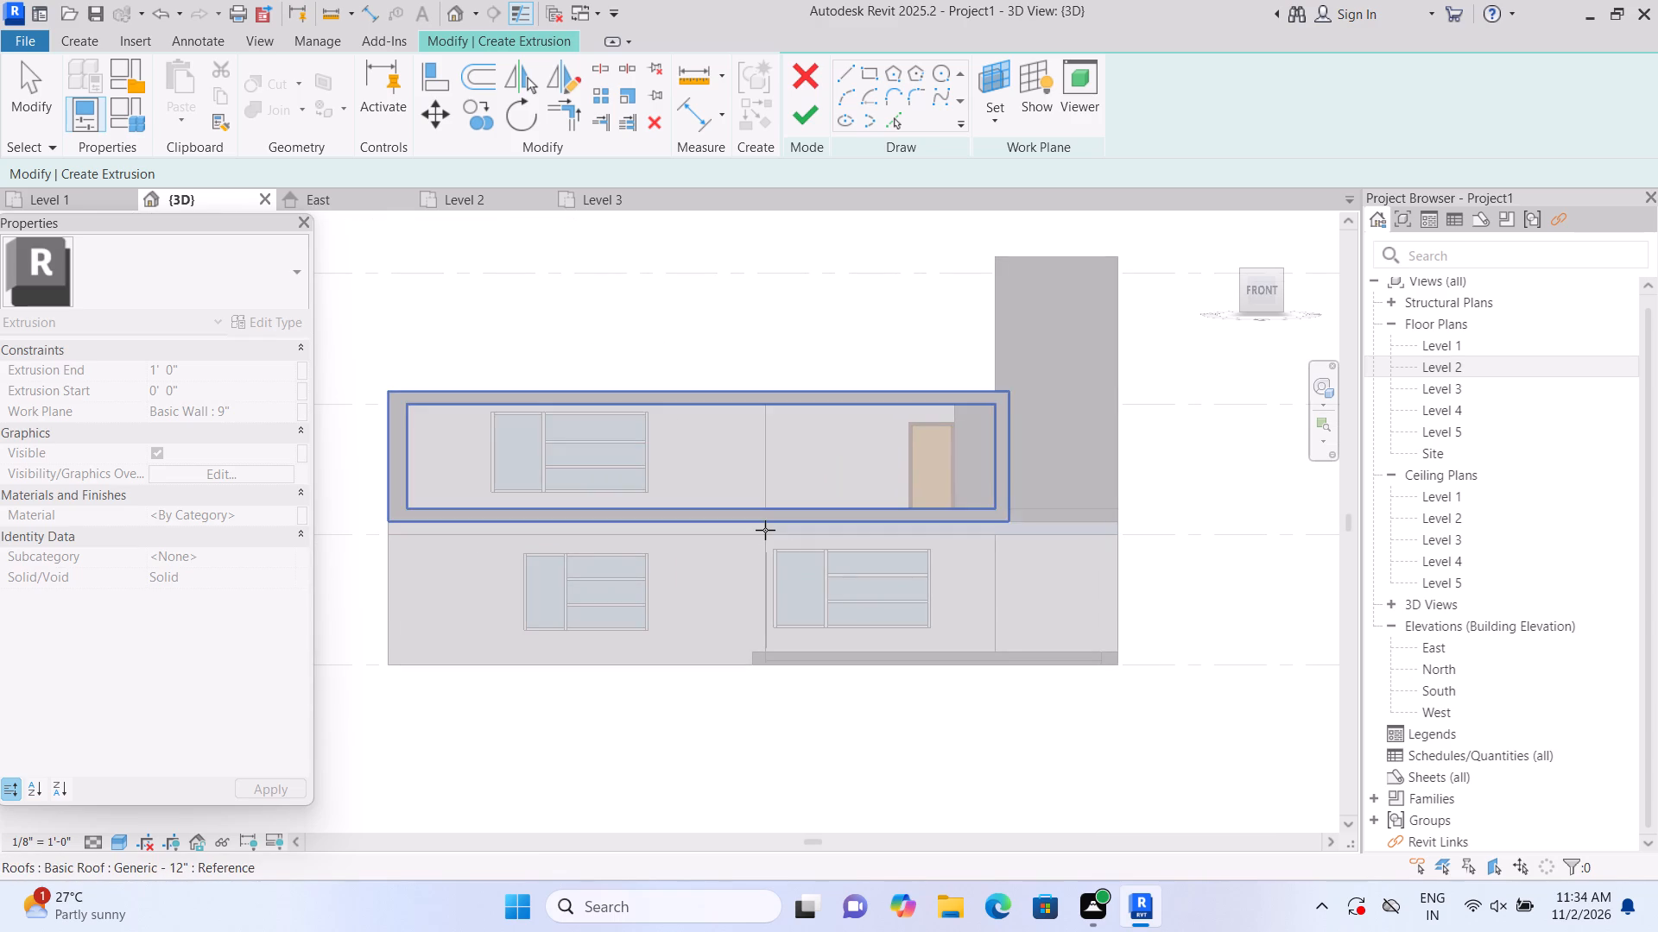
scroll(770, 548, "up", 2)
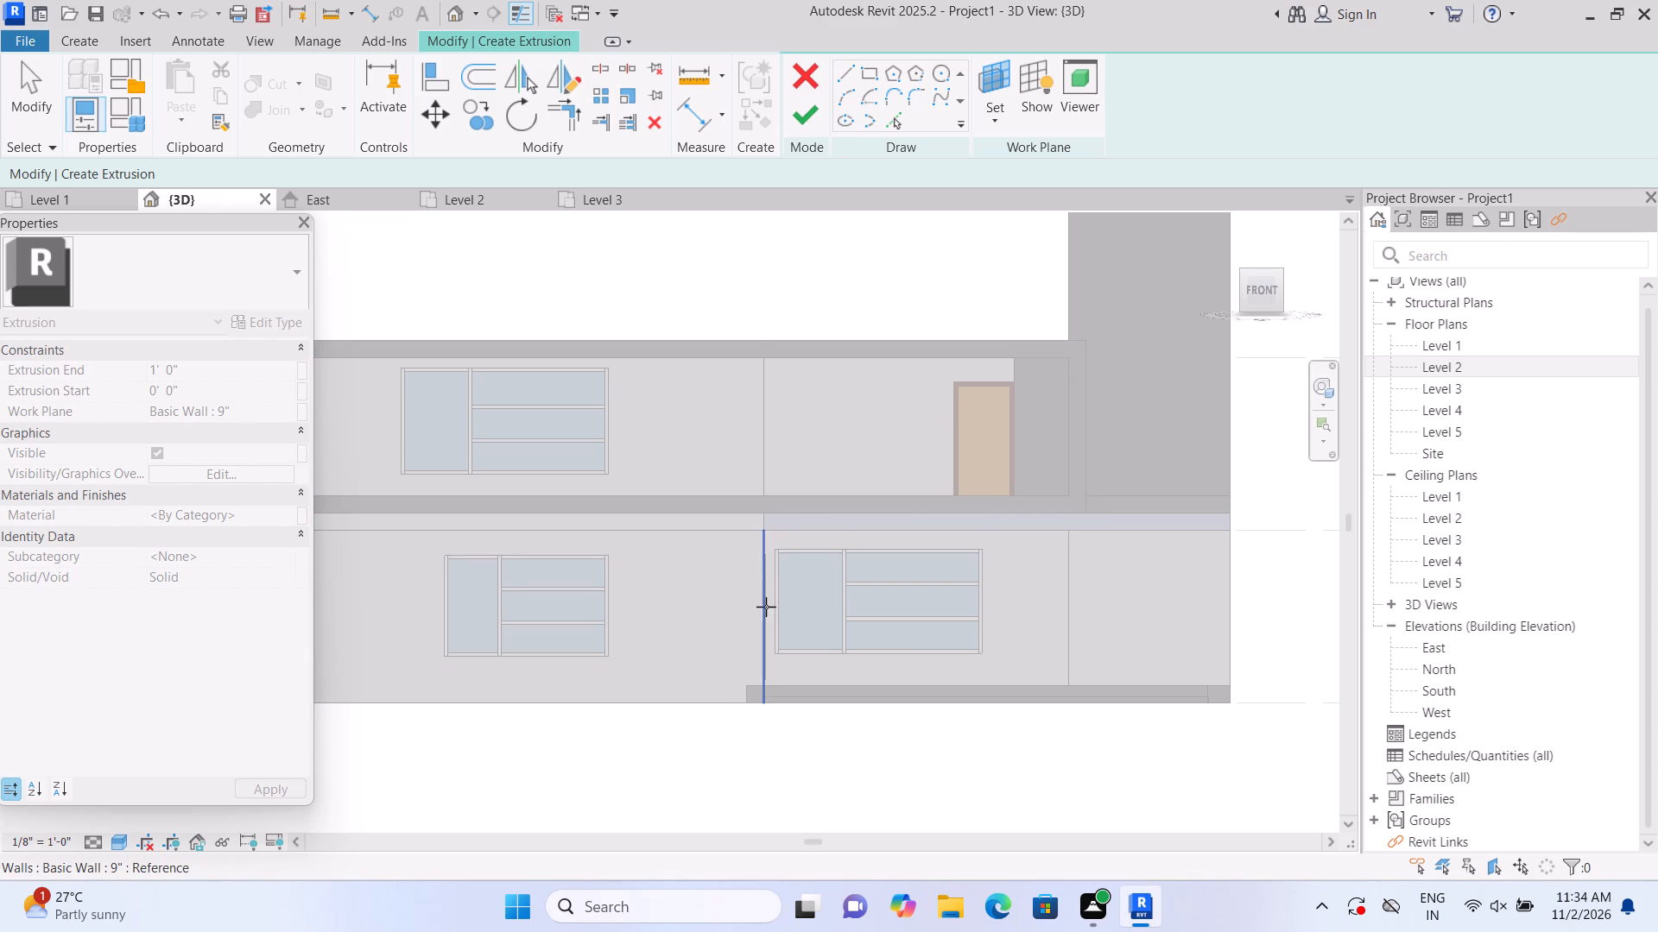
middle_click_drag(757, 524, 816, 499)
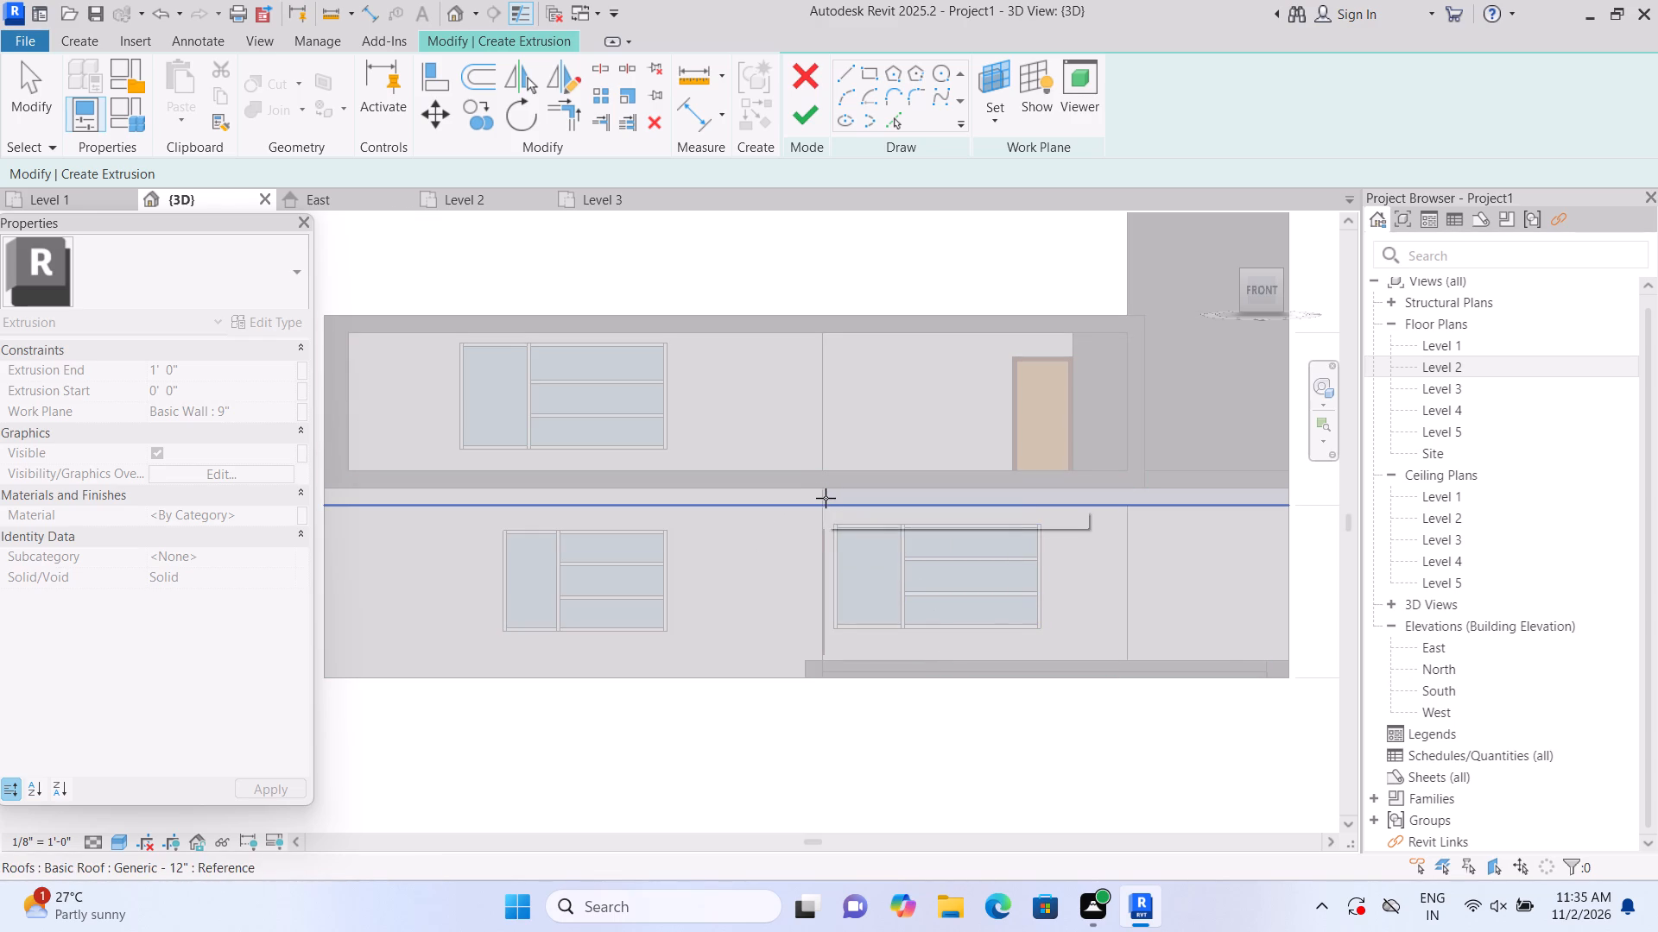
scroll(828, 516, "up", 4)
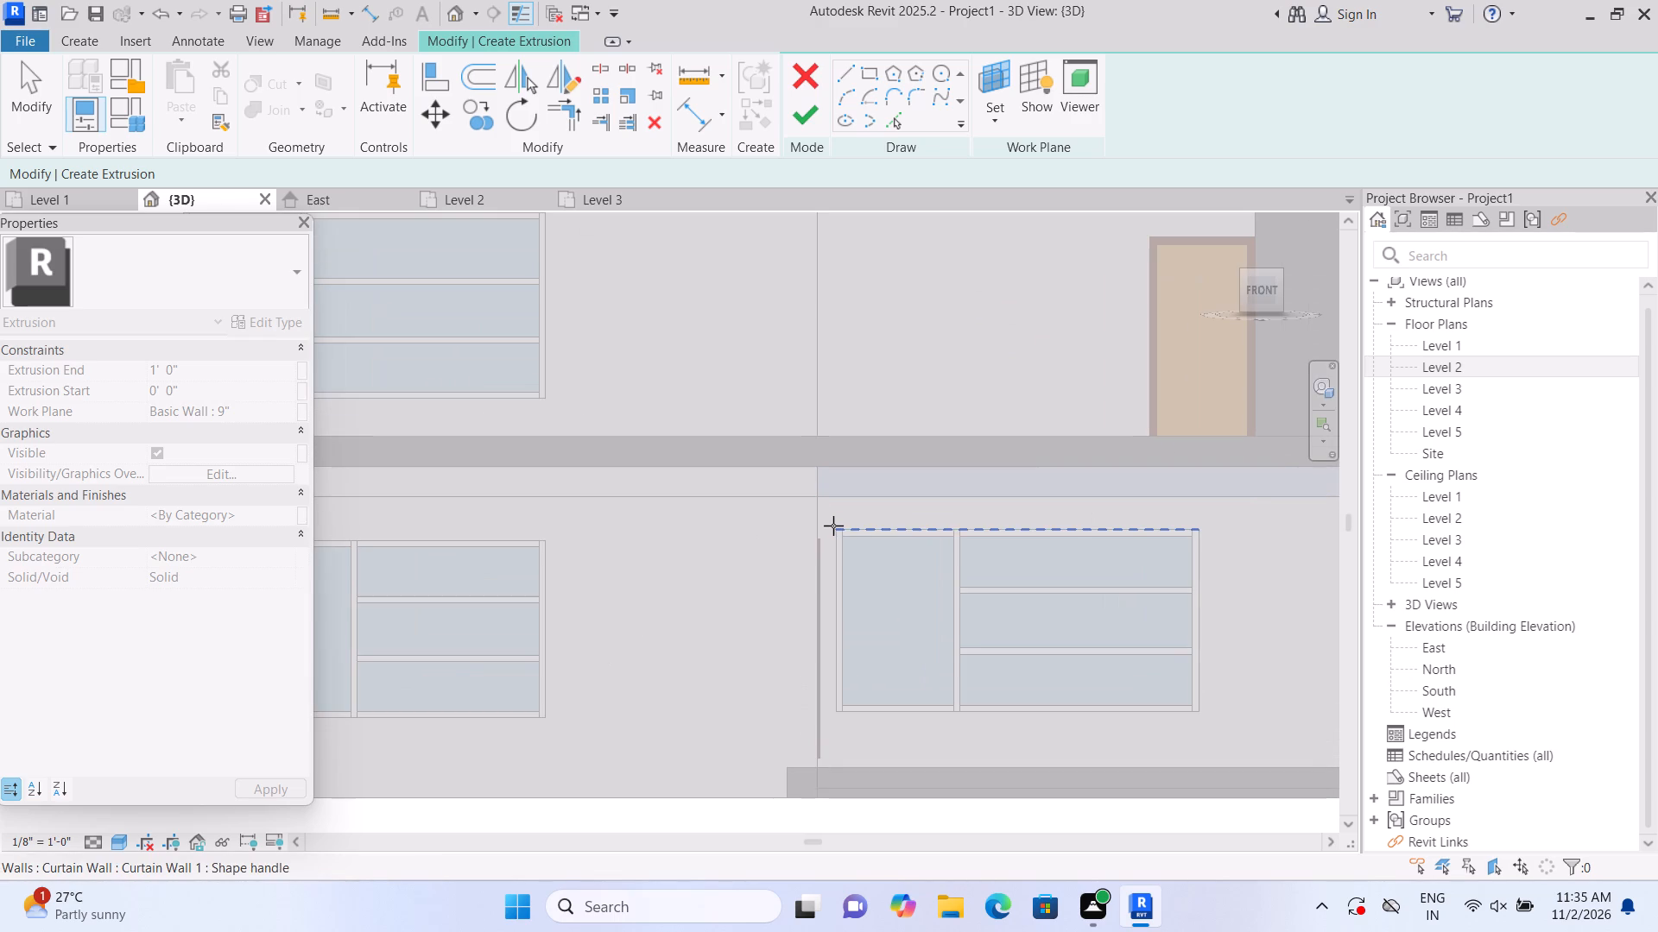
scroll(857, 522, "up", 1)
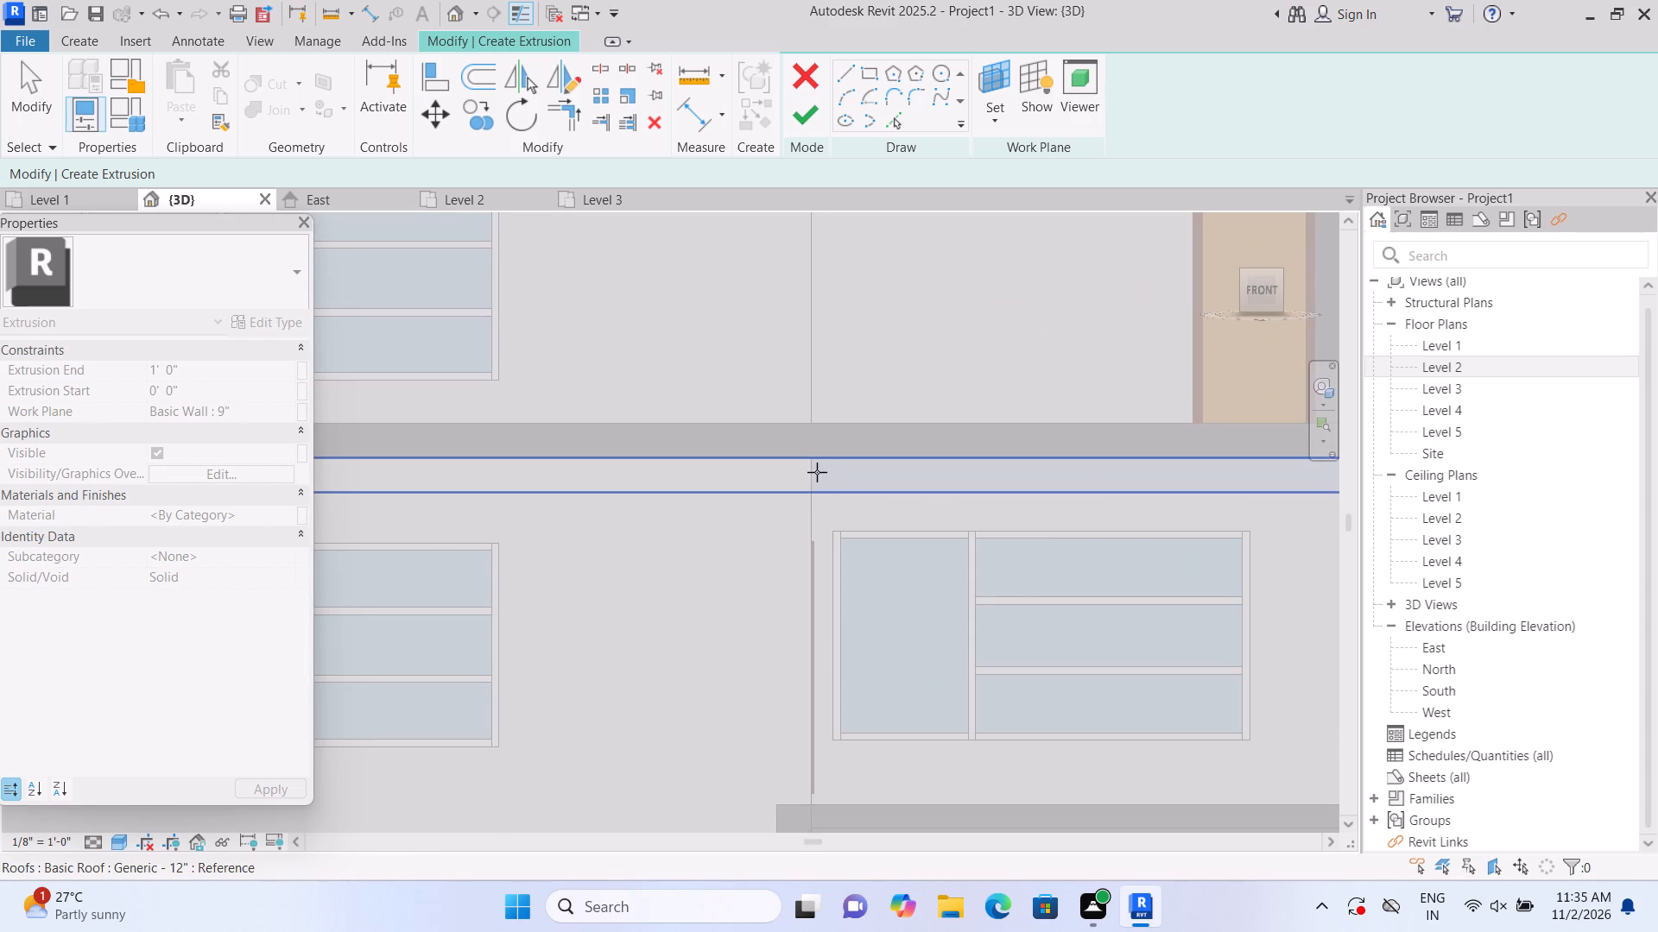
double_click(816, 472)
scroll(816, 472, "down", 4)
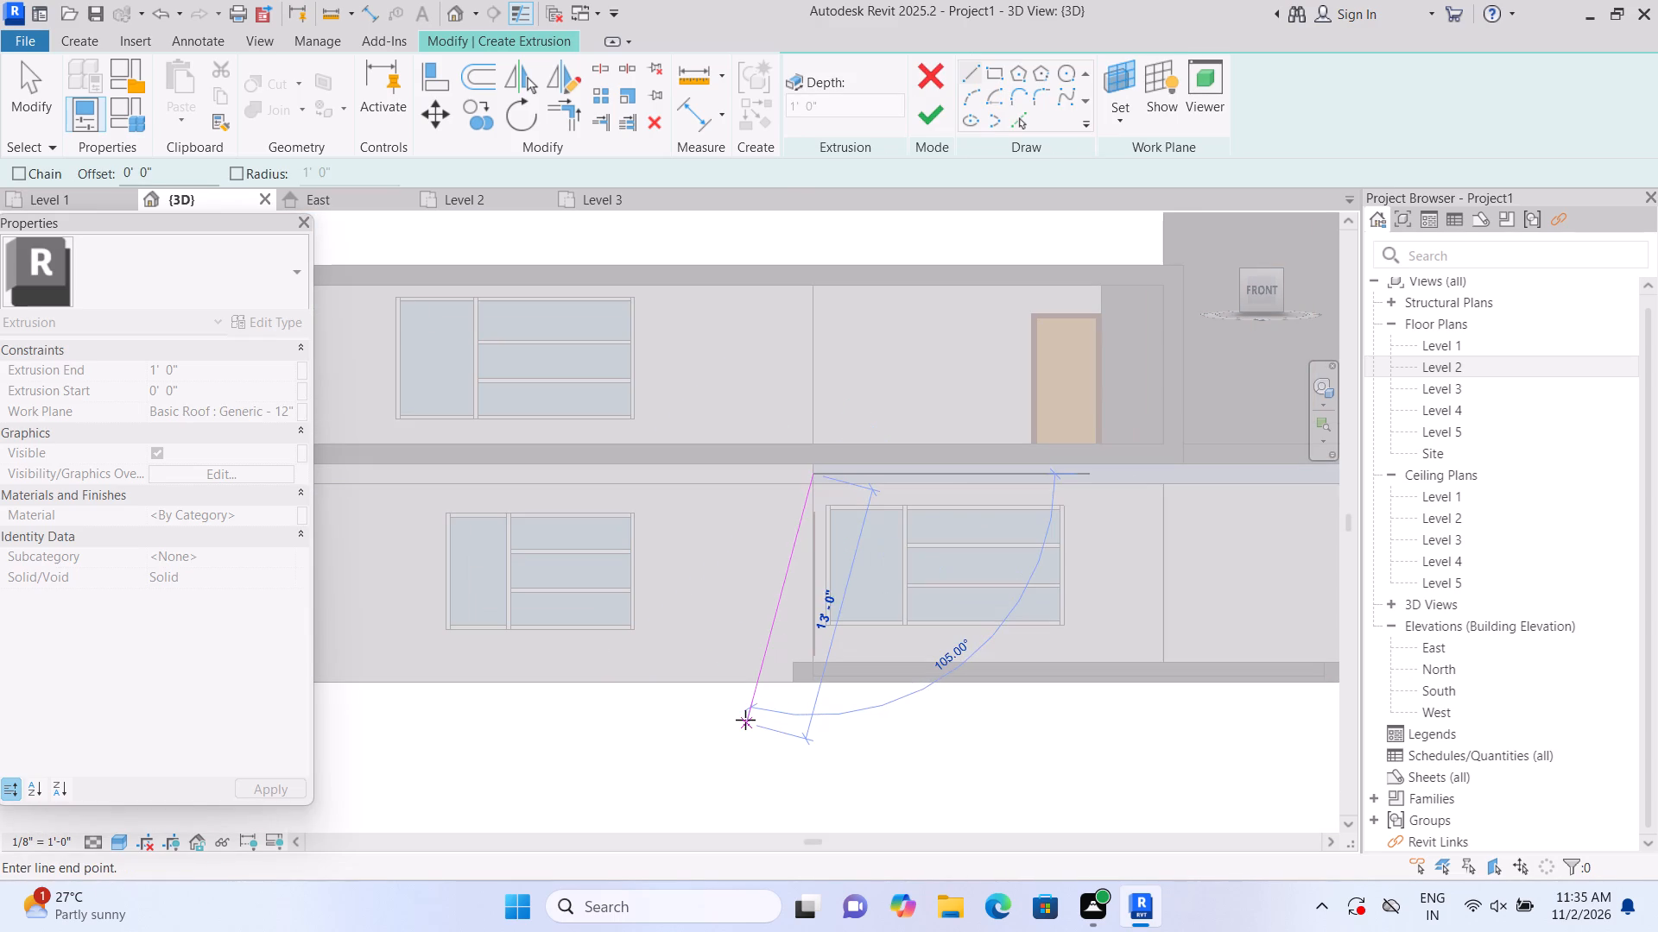
key("Escape")
Extrude a rectangle about 17' 7 1/2" by 1' 1" to a 1' depth, directly below the slab and above the porch window.
left_click(993, 66)
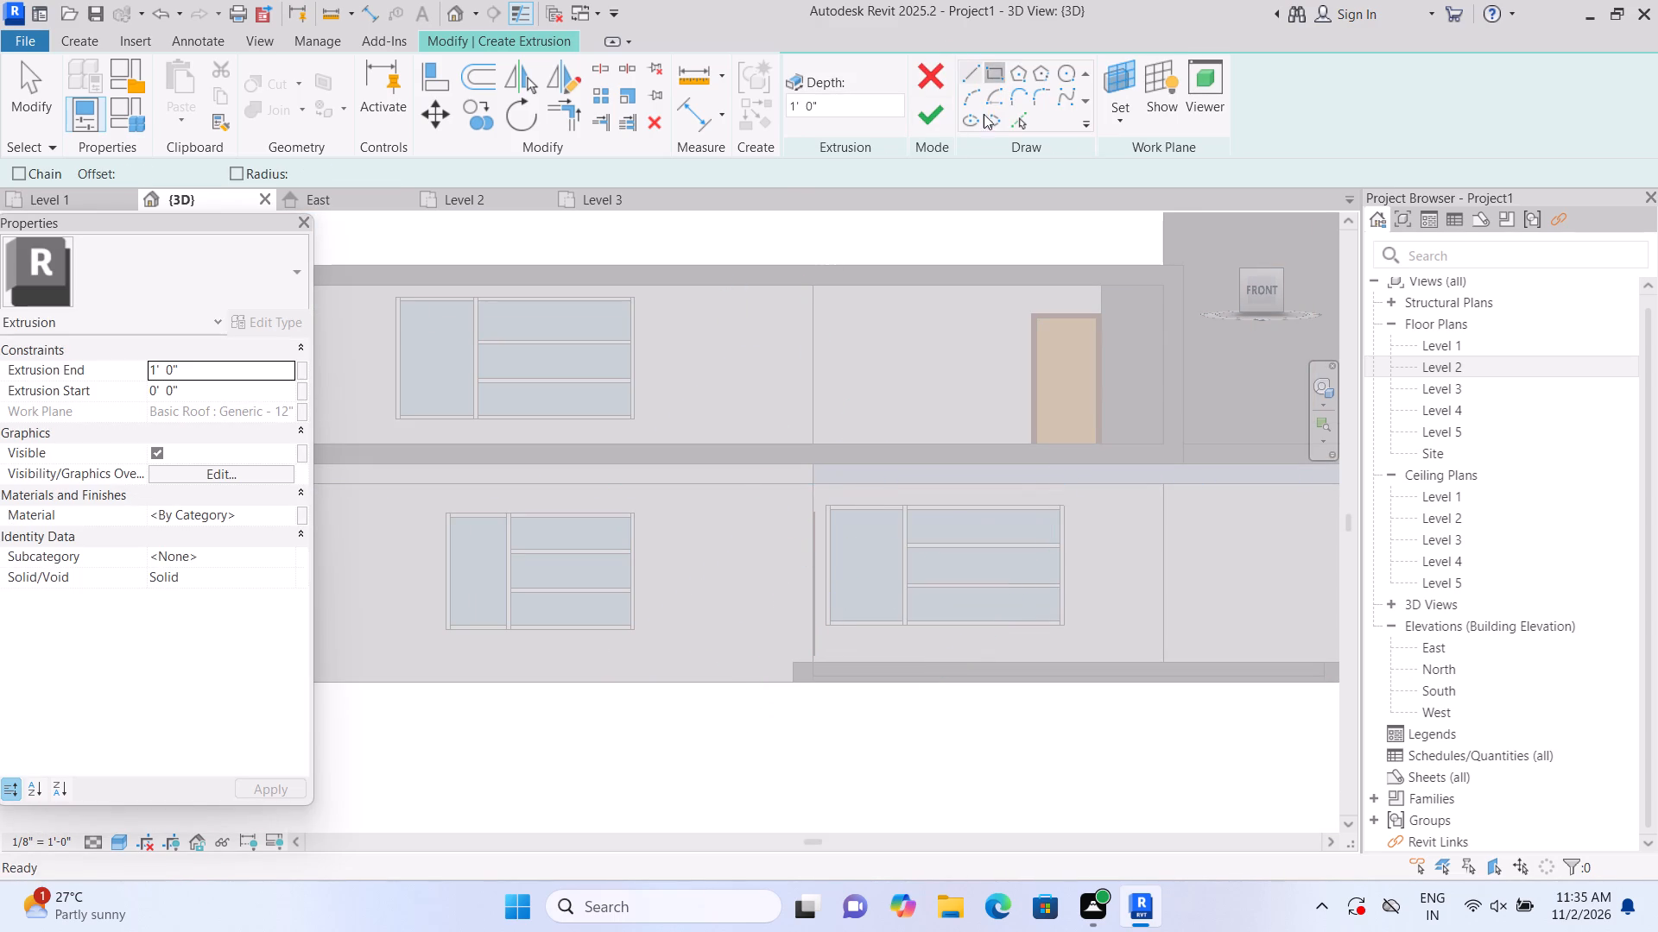
scroll(879, 715, "up", 1)
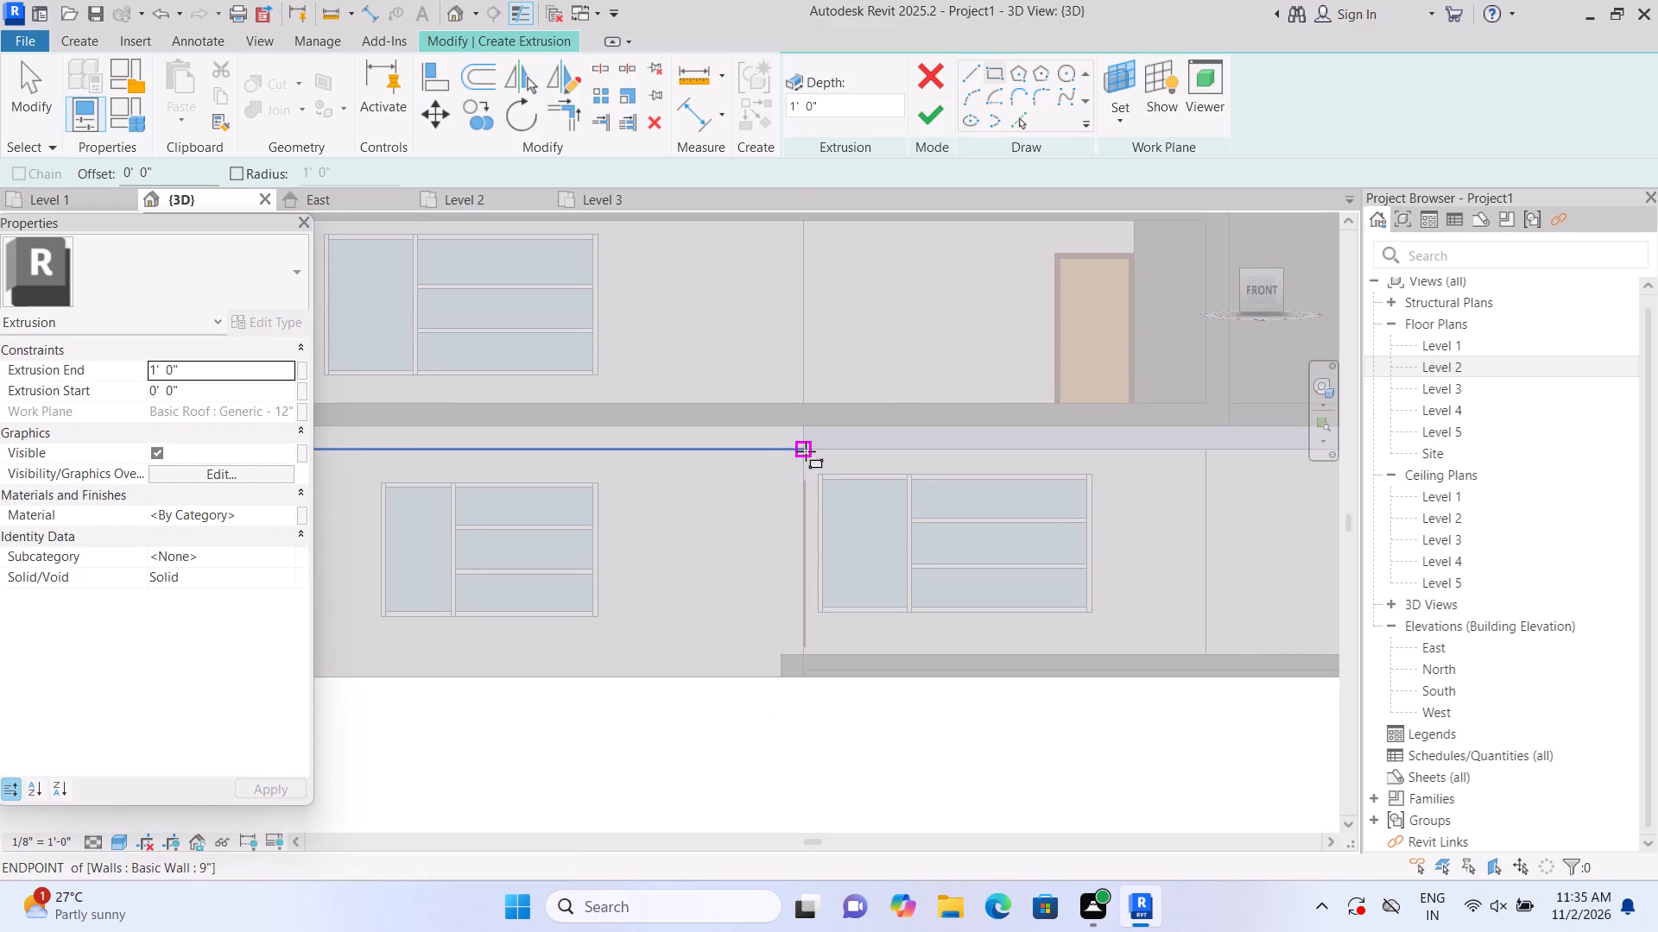
left_click(806, 450)
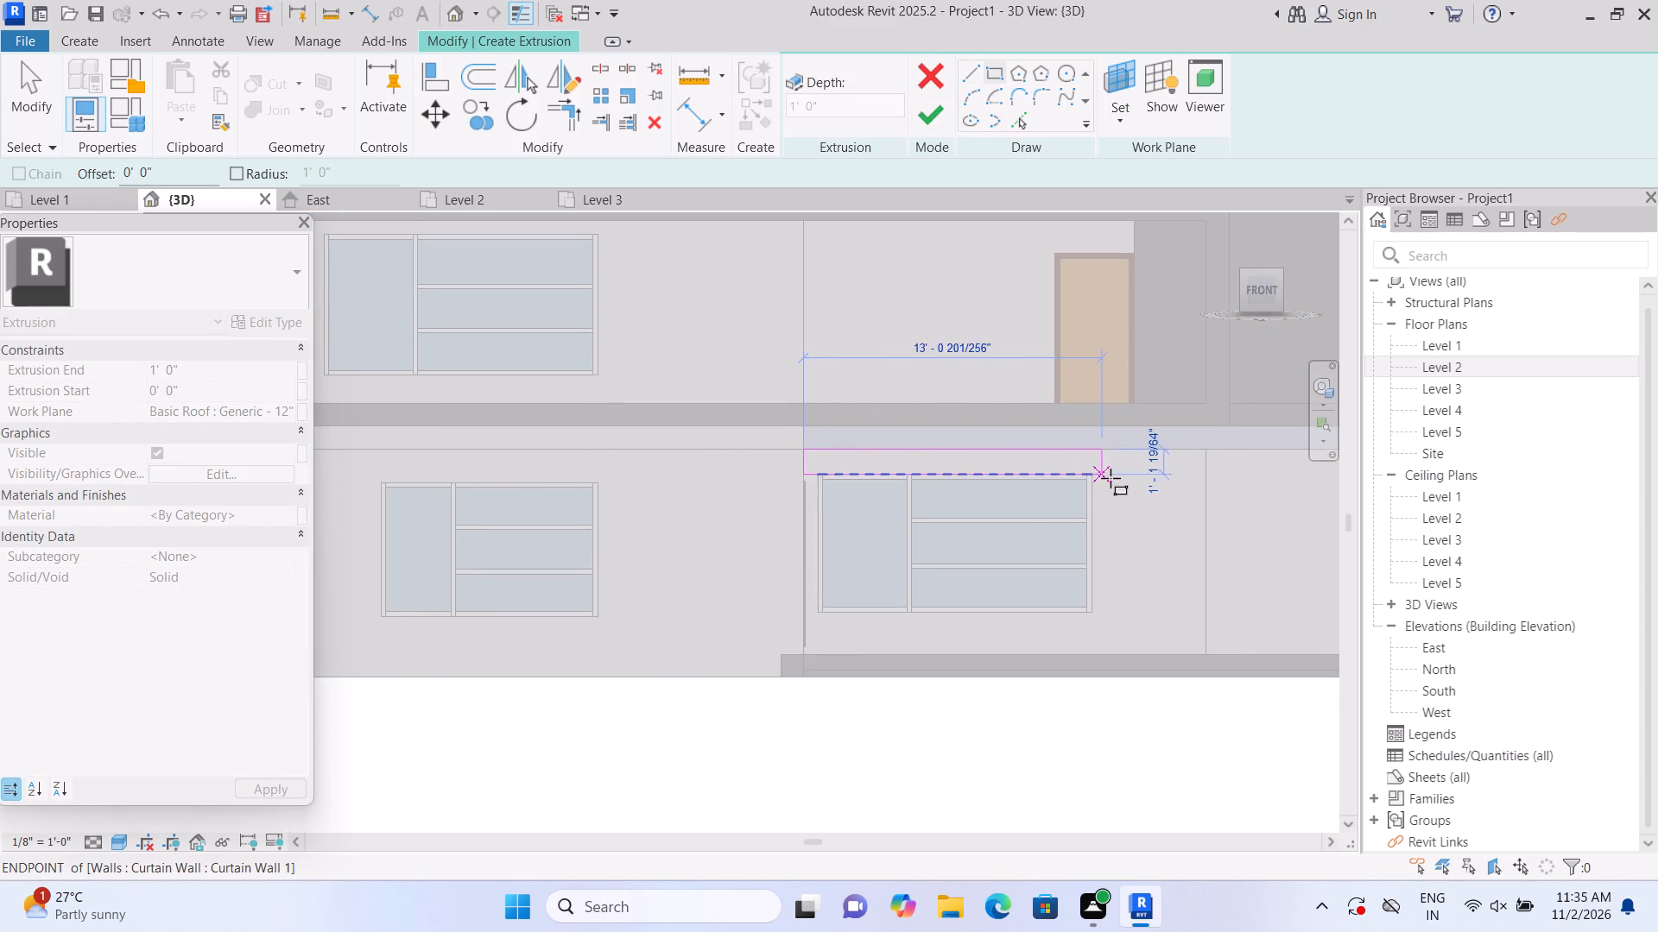
left_click(1206, 472)
scroll(1201, 580, "down", 3)
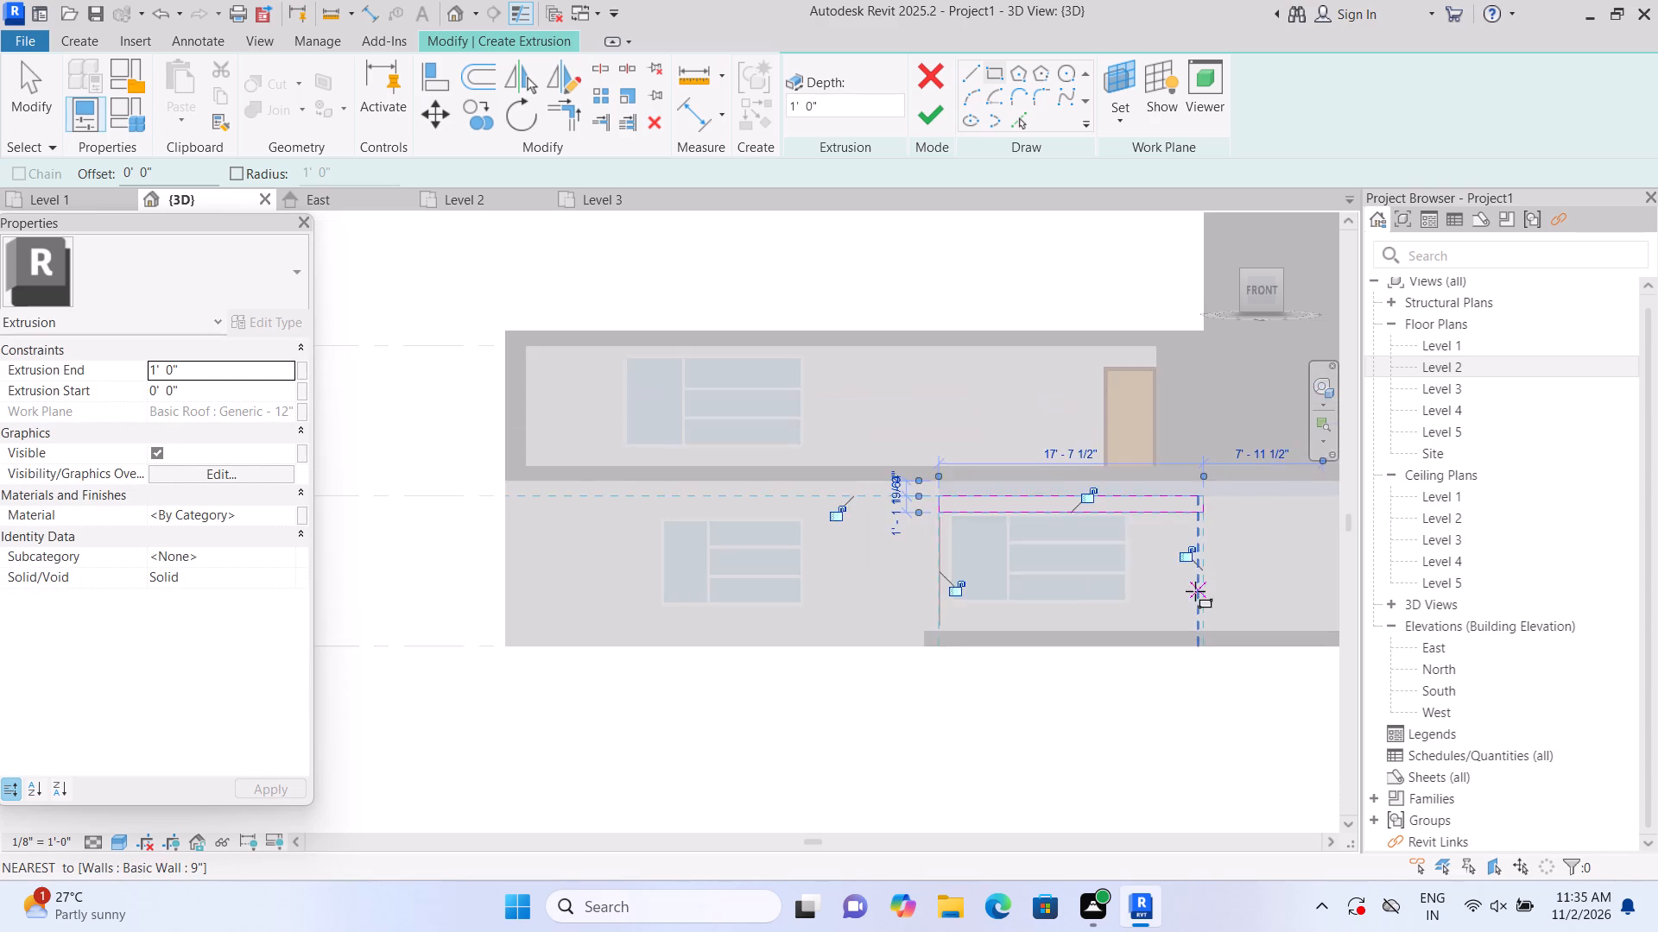
scroll(1195, 591, "down", 2)
middle_click_drag(1176, 601, 825, 655)
scroll(829, 655, "up", 3)
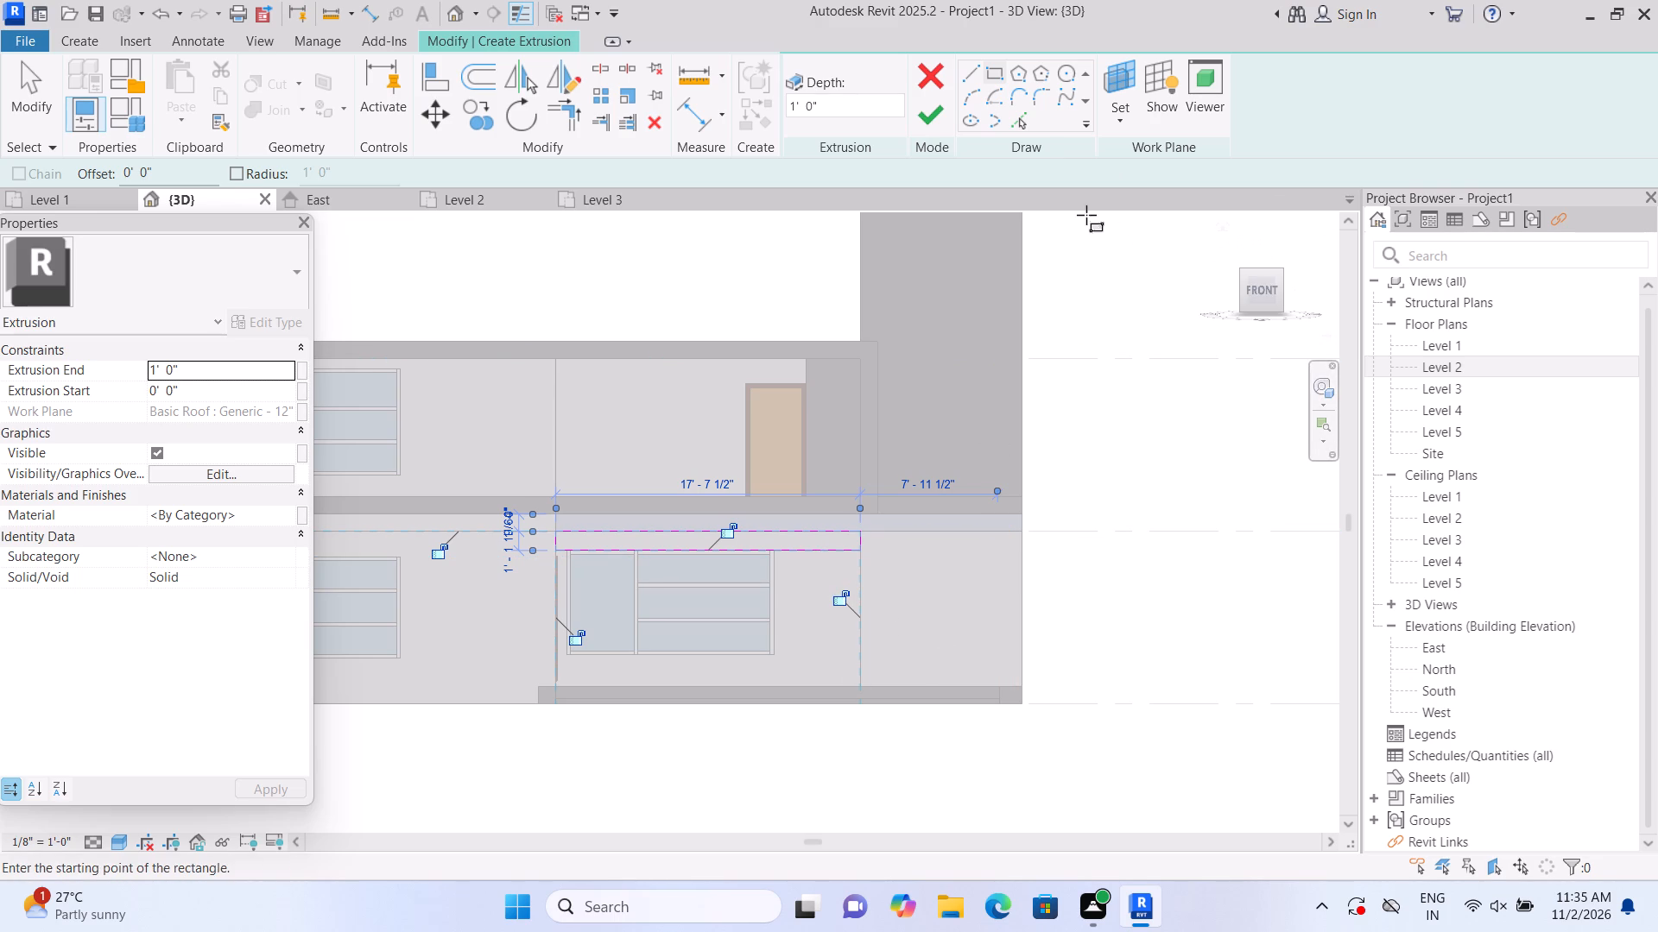
left_click(929, 118)
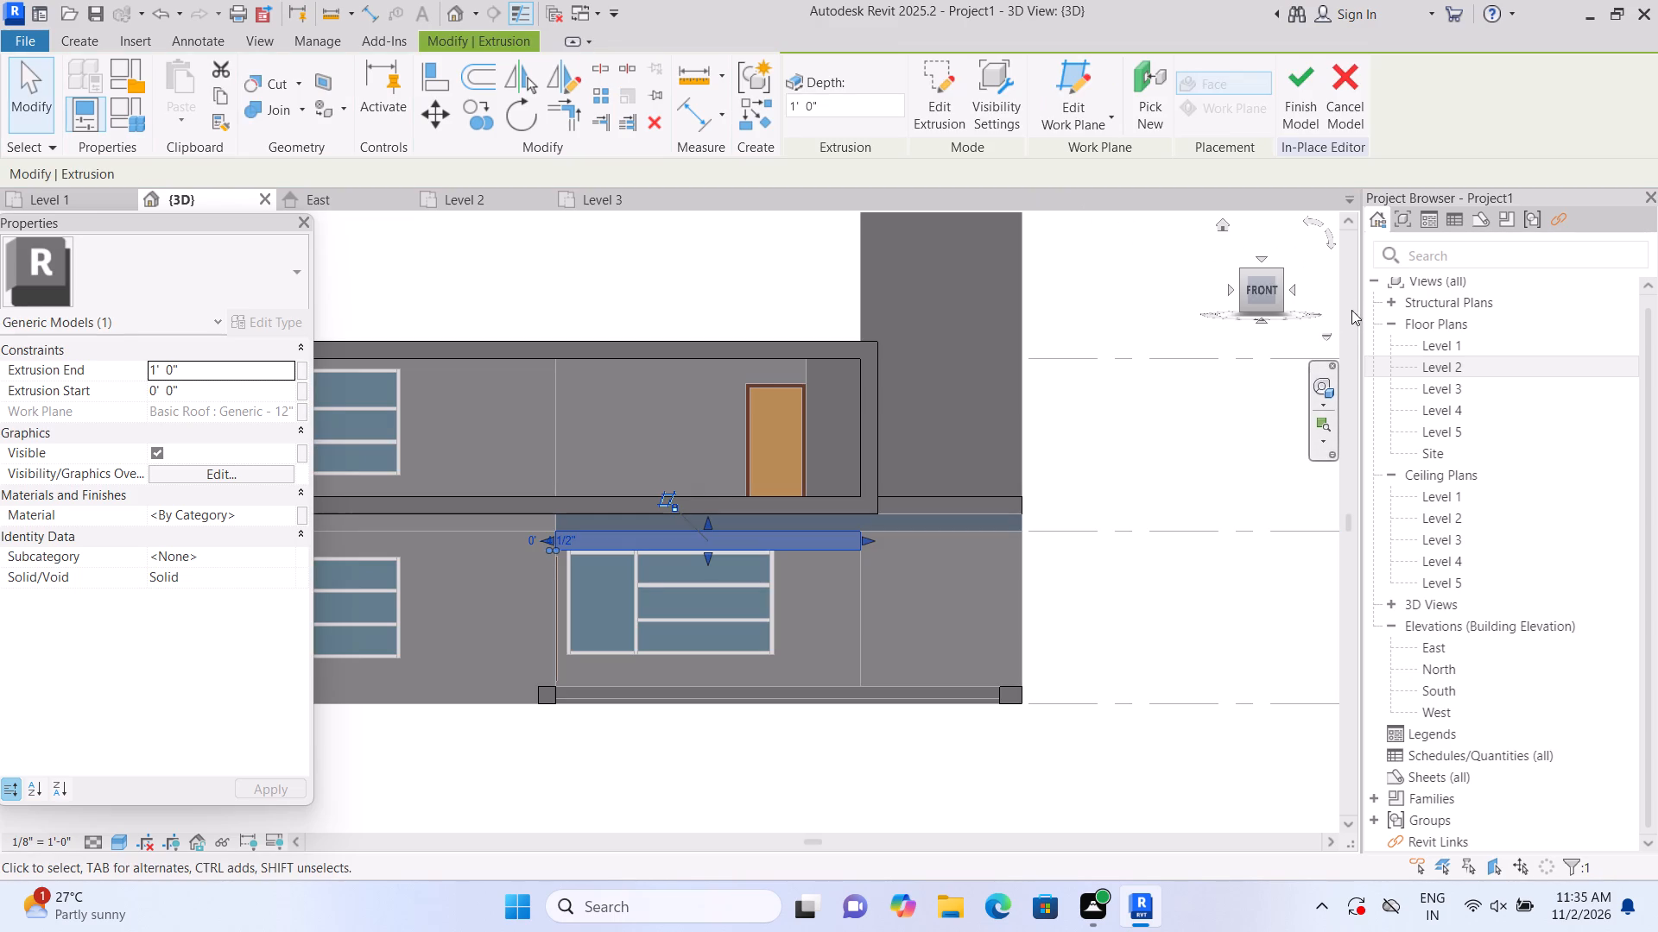
Stretch the new band's tower-side end along the facade to the slab's outer end, flush with the tower's outer edge.
left_click(1228, 219)
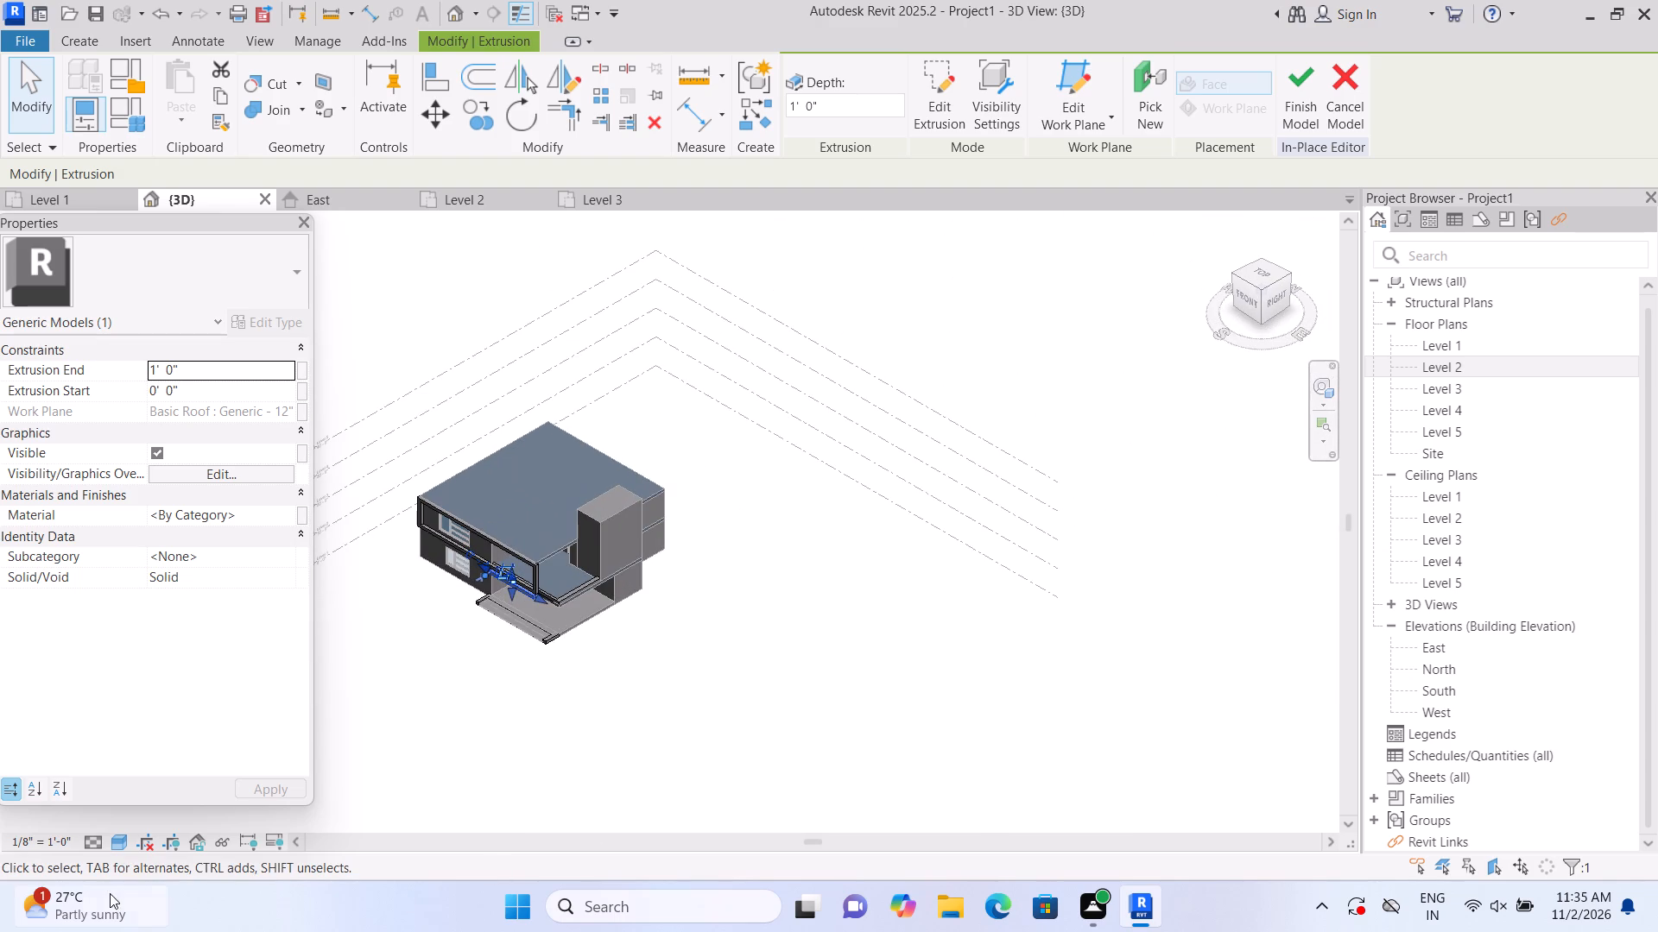
scroll(362, 667, "up", 1)
scroll(596, 610, "up", 4)
scroll(490, 588, "up", 3)
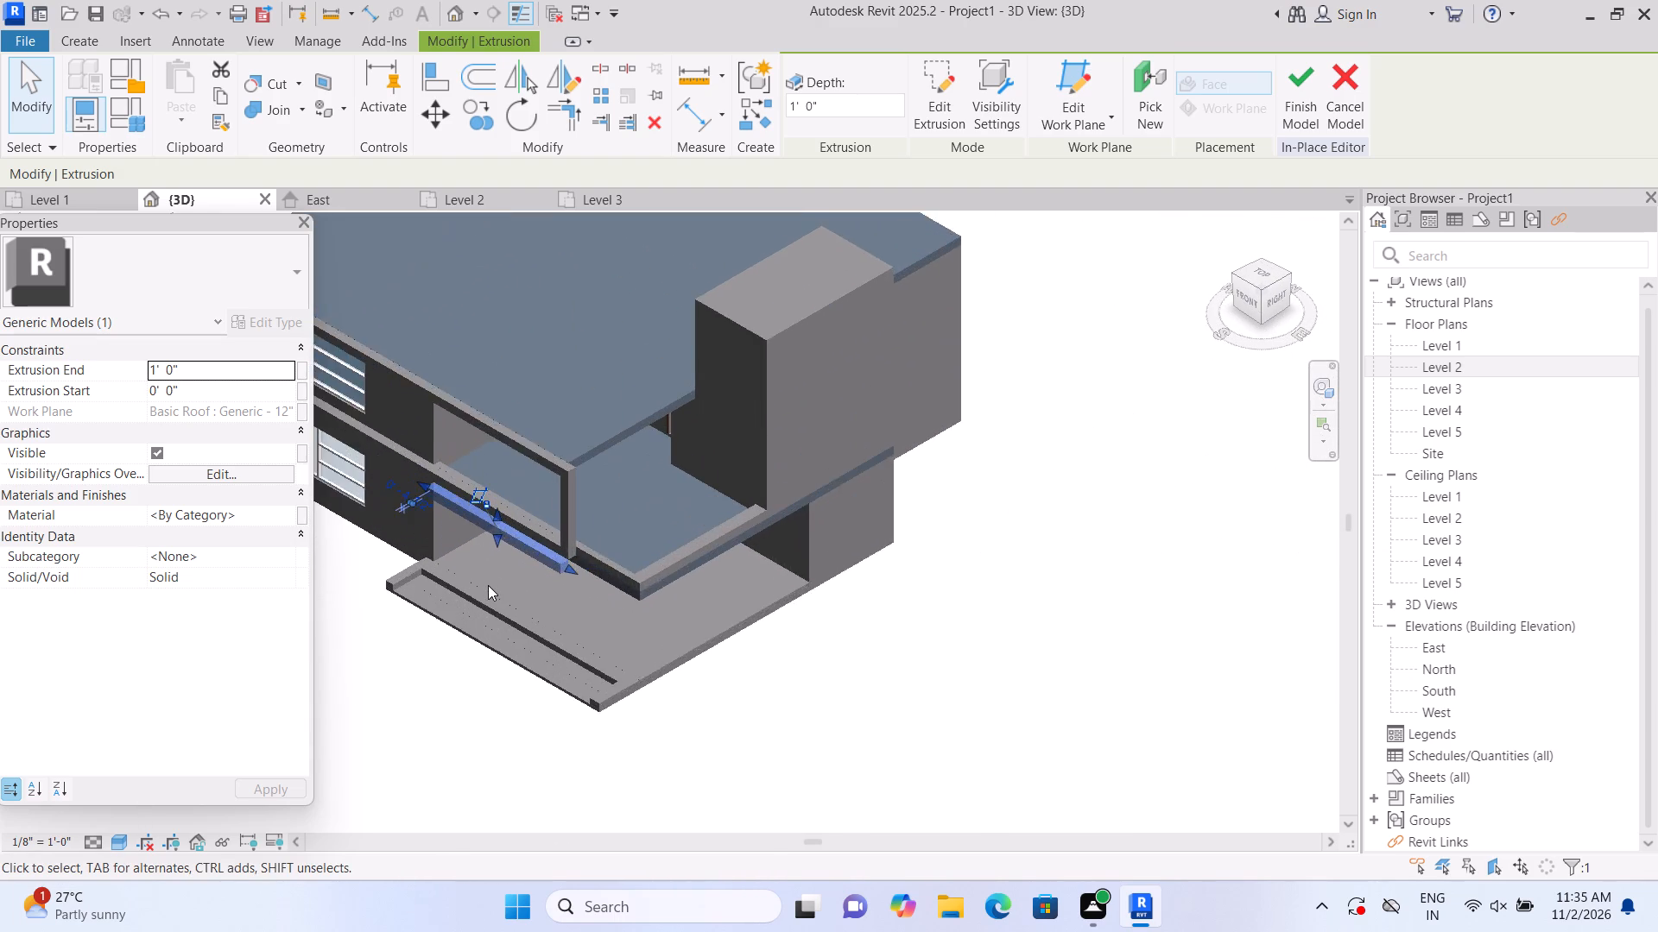
scroll(488, 585, "up", 2)
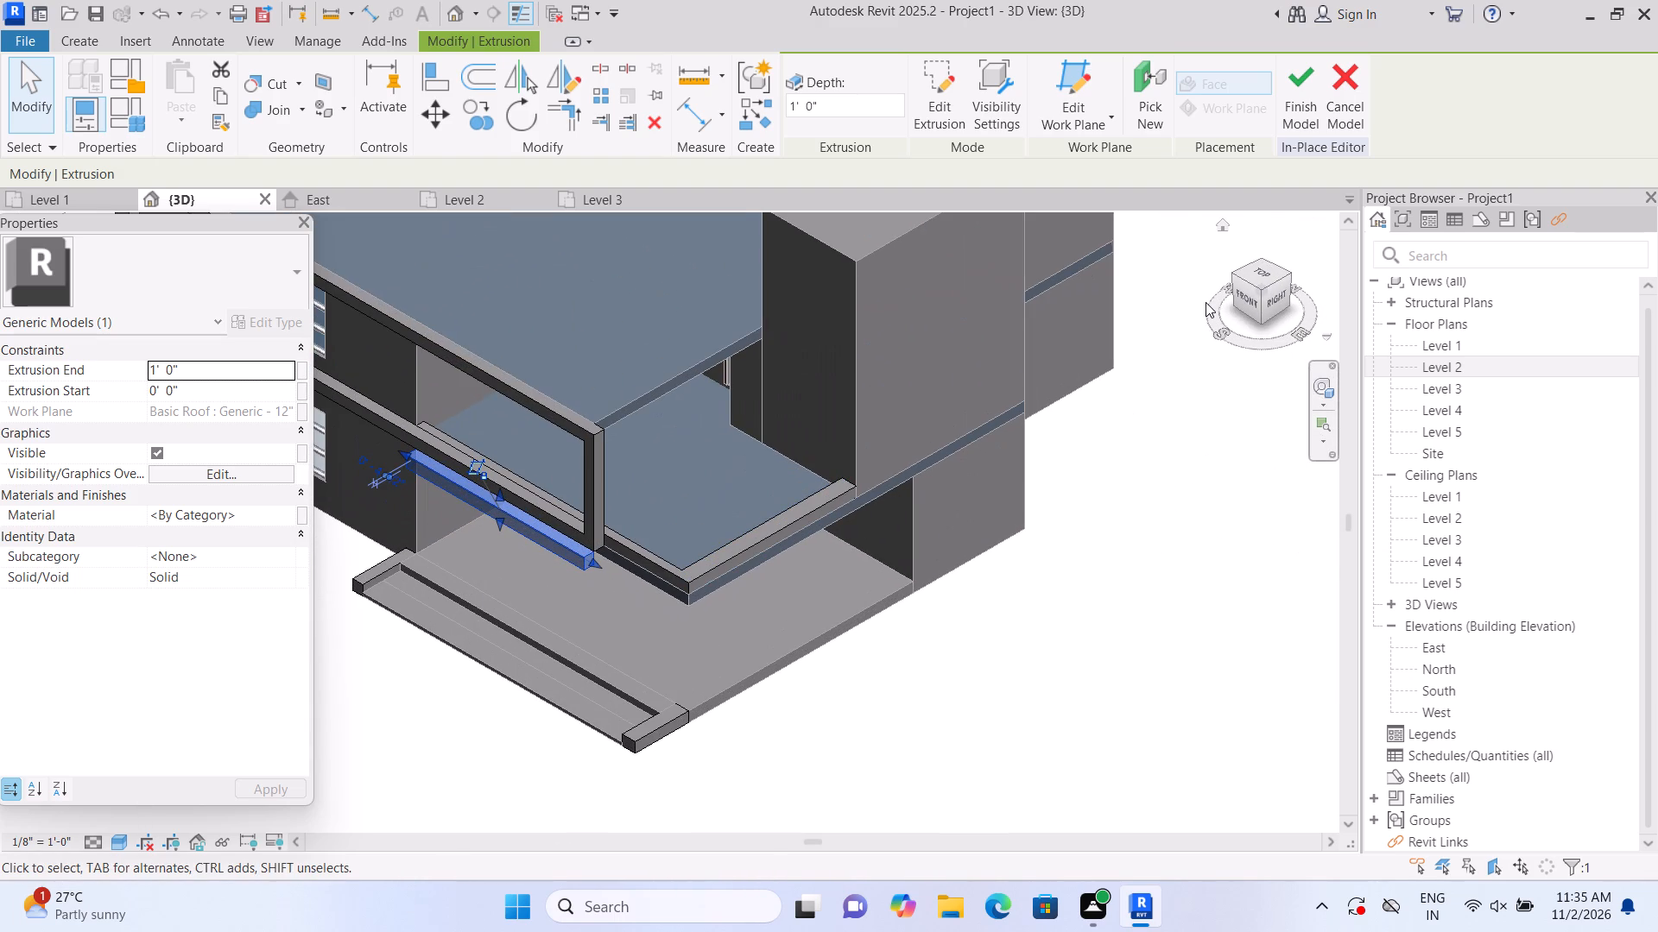
scroll(357, 580, "up", 3)
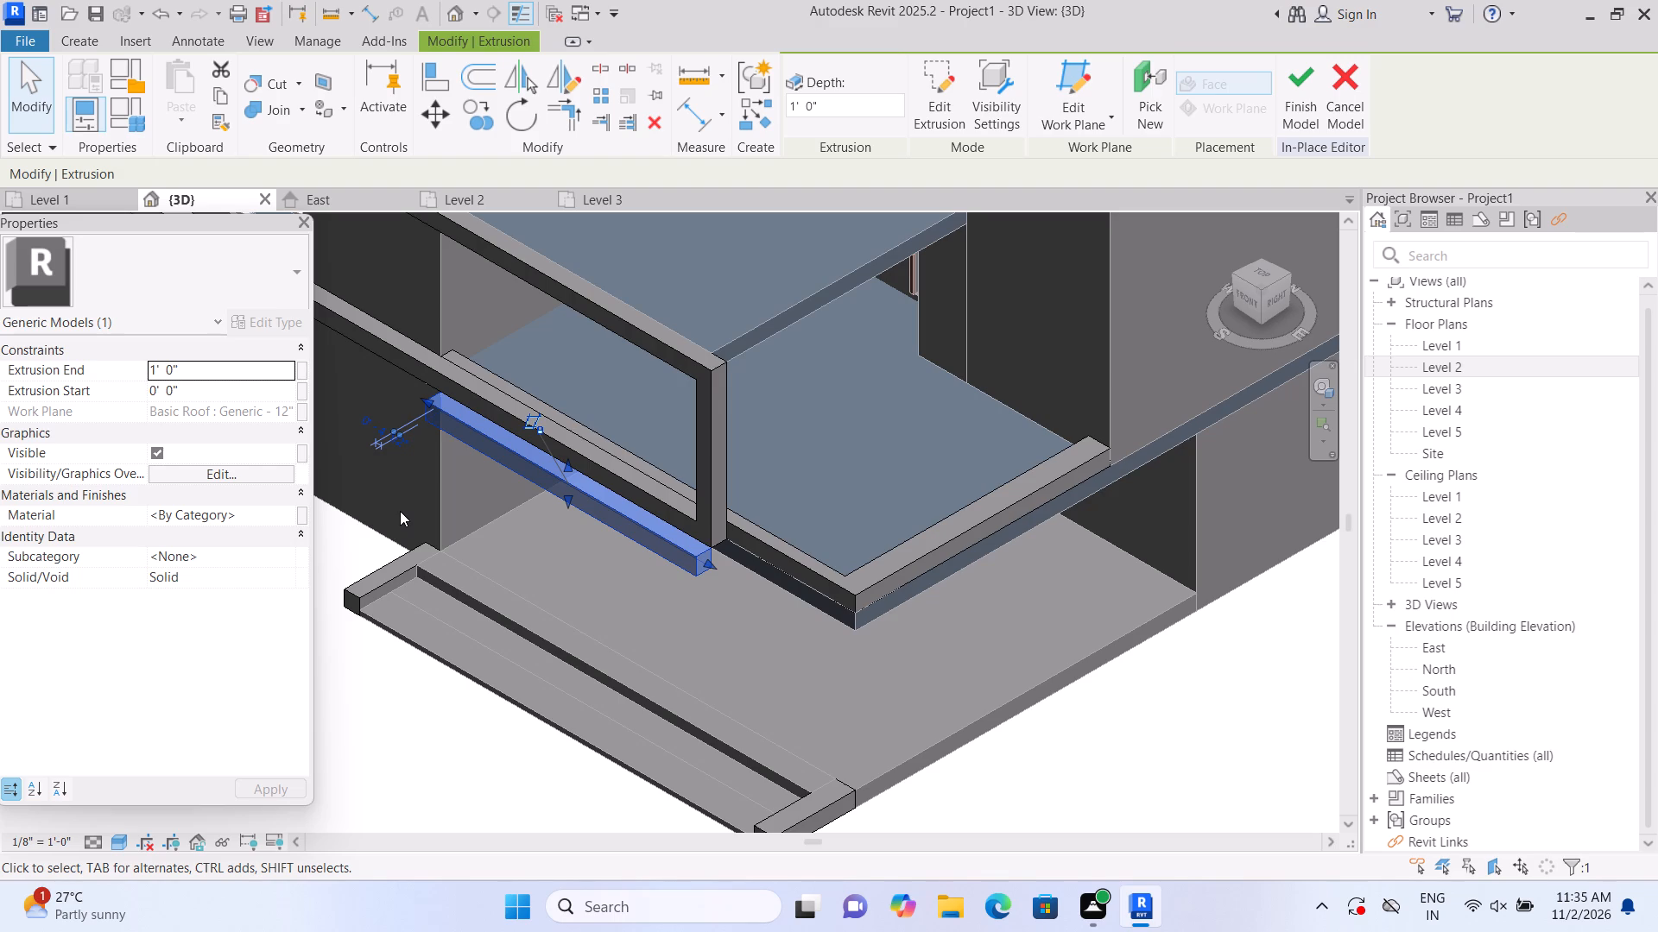
scroll(400, 511, "down", 4)
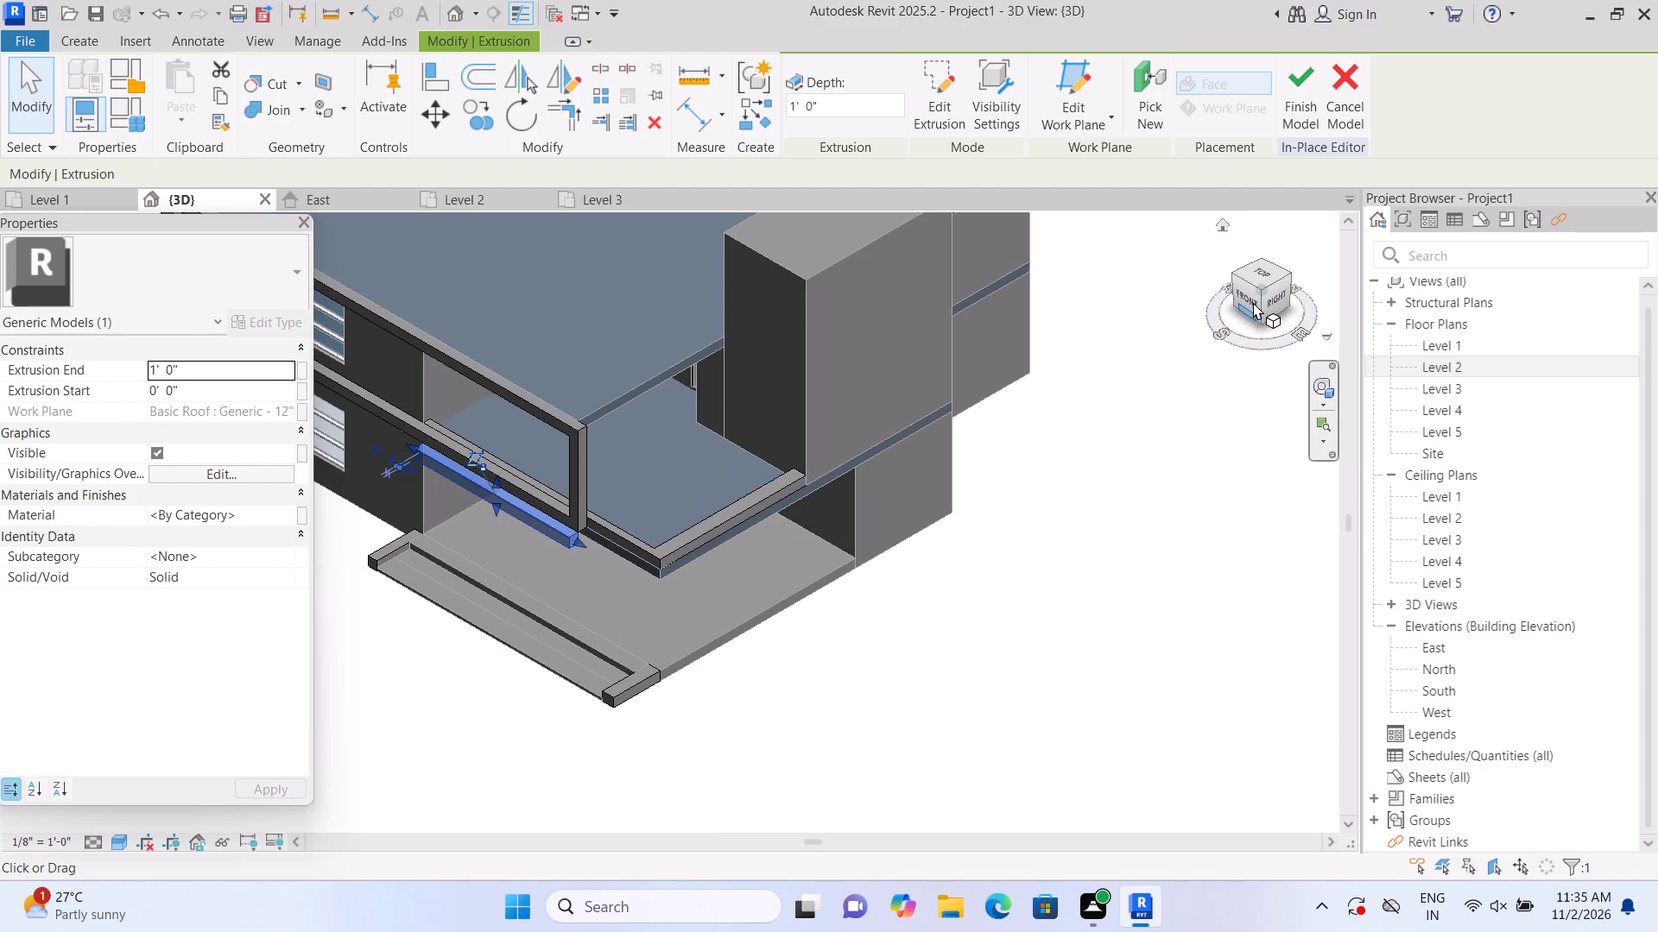
left_click(1253, 300)
scroll(1027, 552, "down", 3)
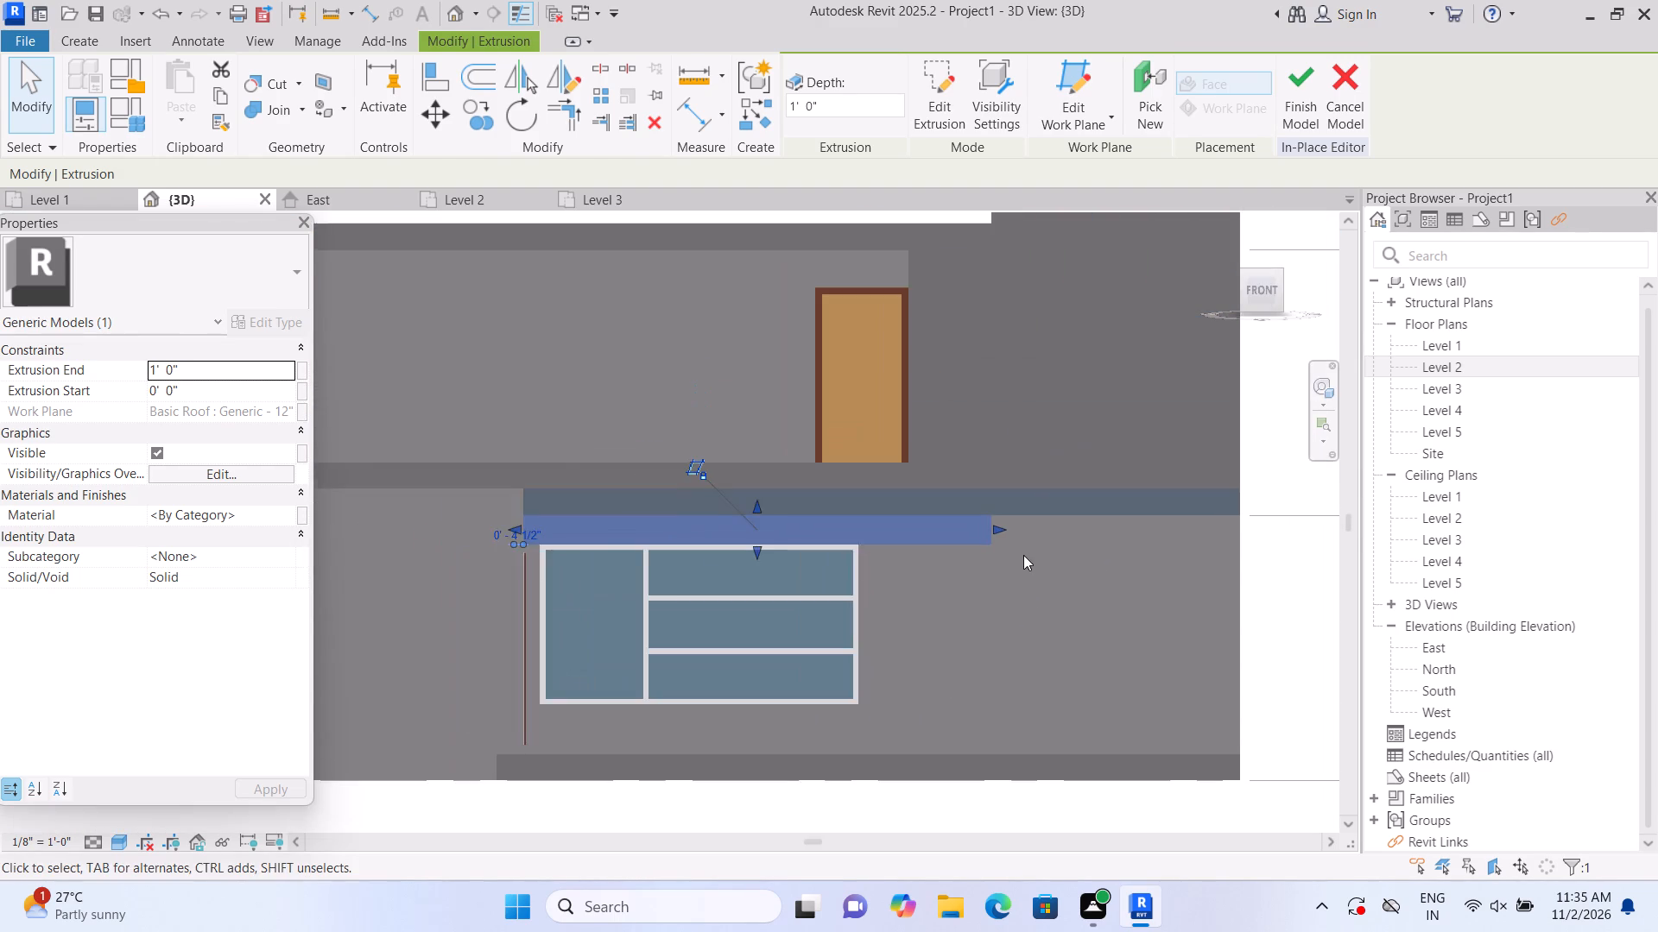
middle_click_drag(1034, 583, 965, 561)
left_click_drag(934, 507, 949, 507)
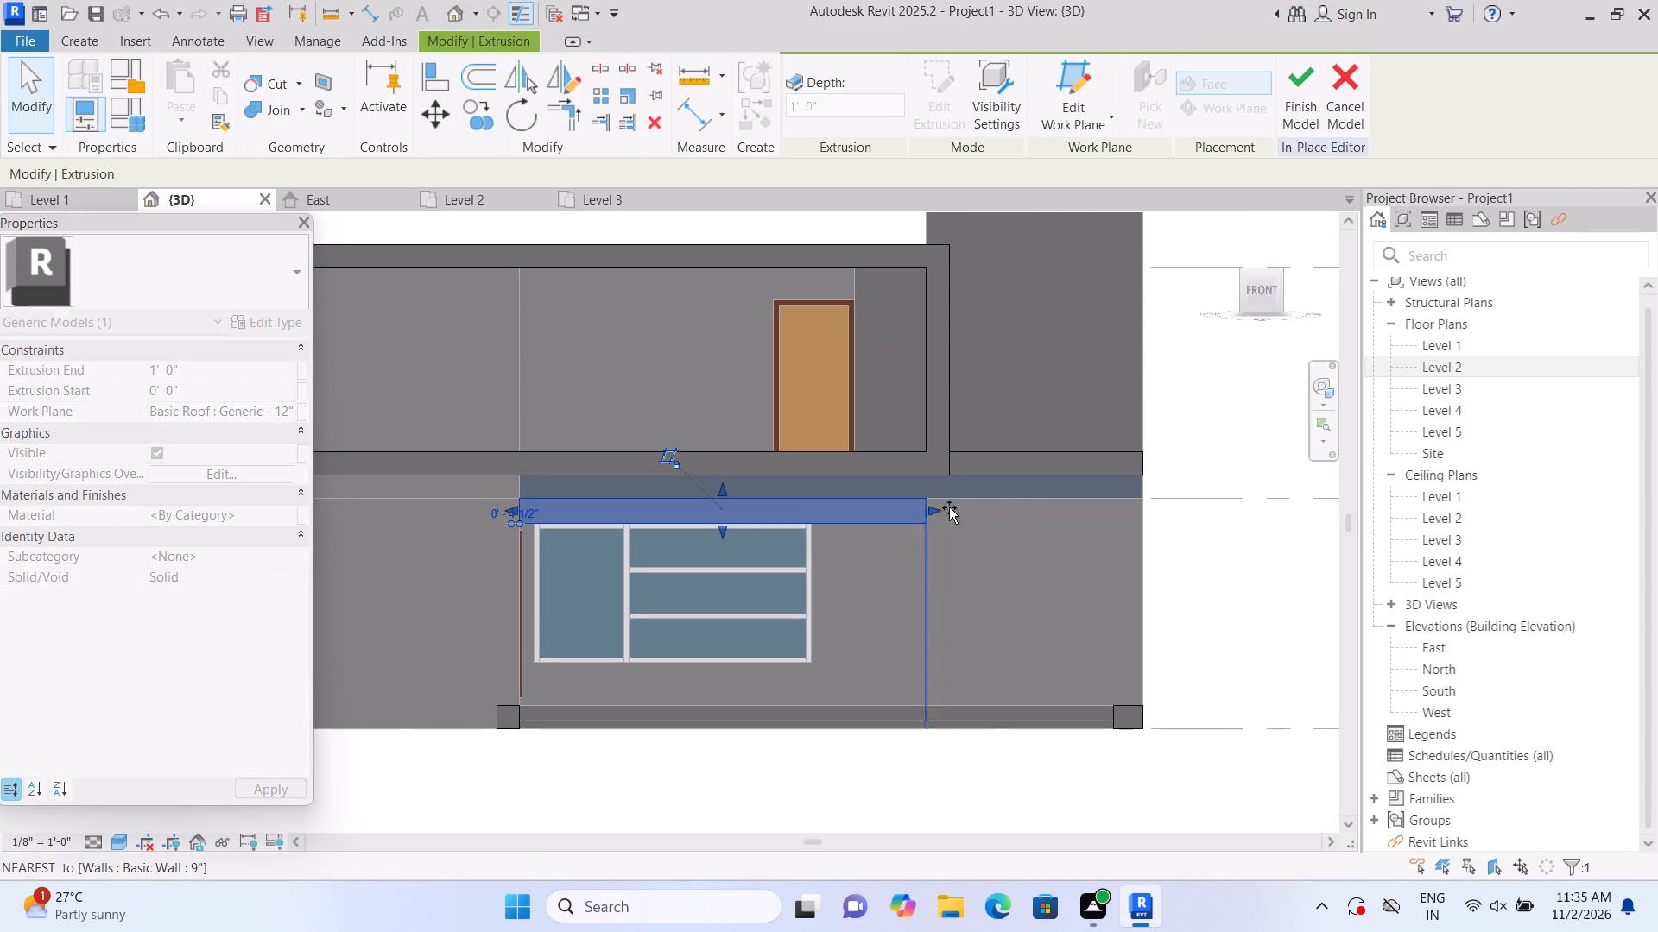
left_click_drag(949, 507, 1140, 511)
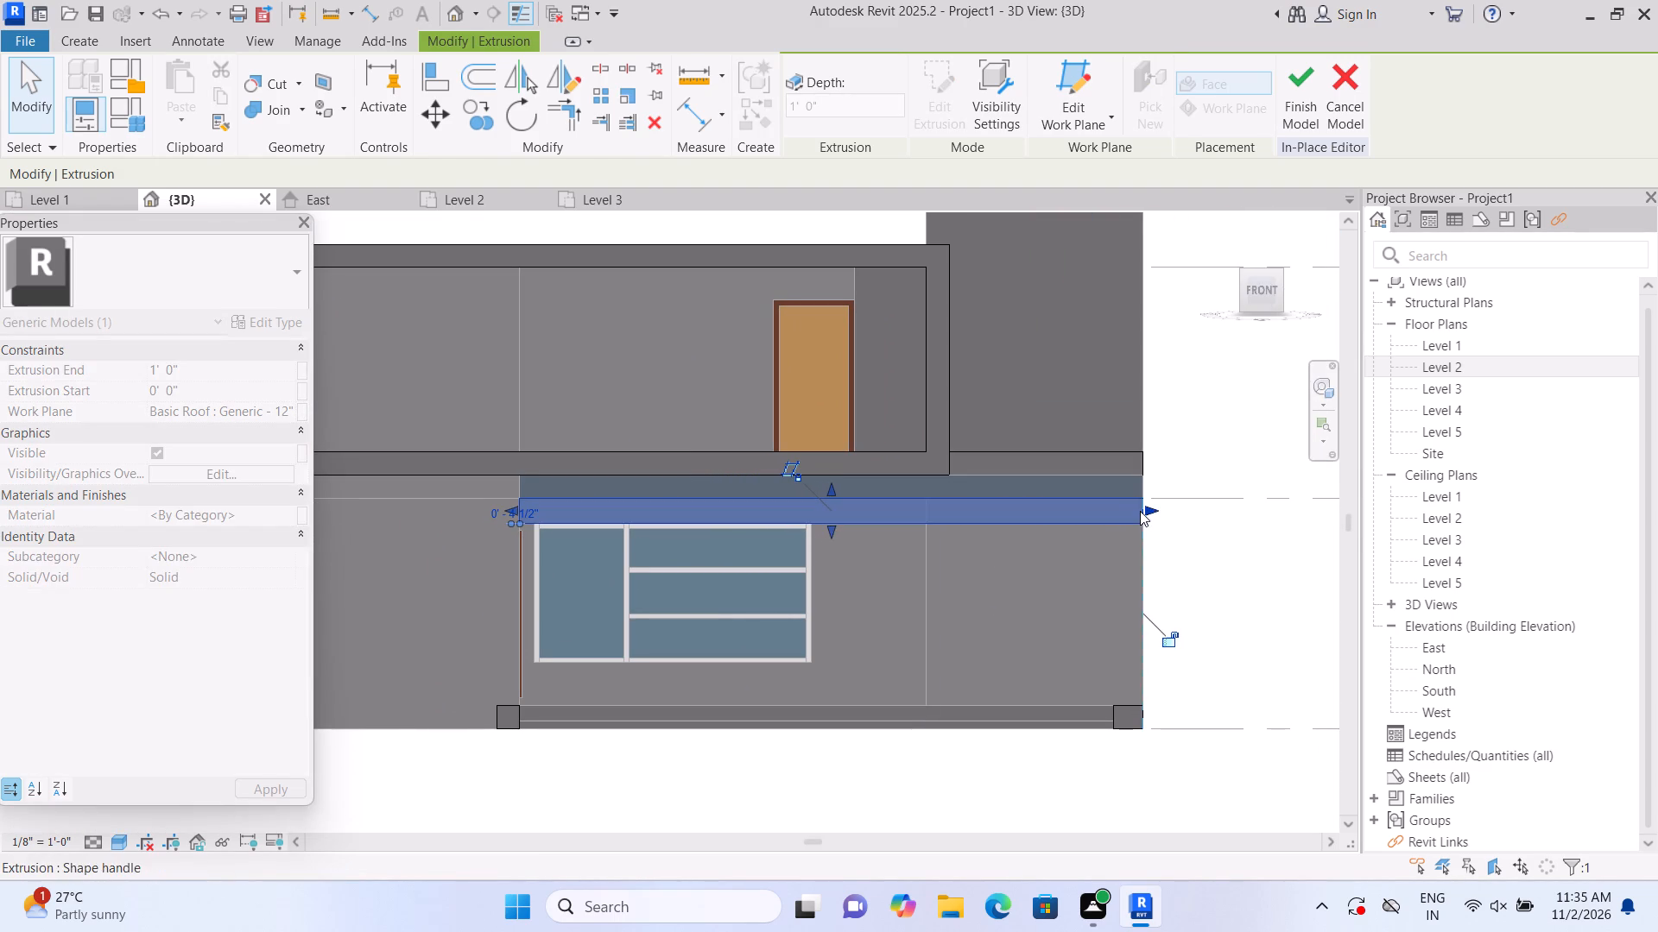
left_click(1172, 552)
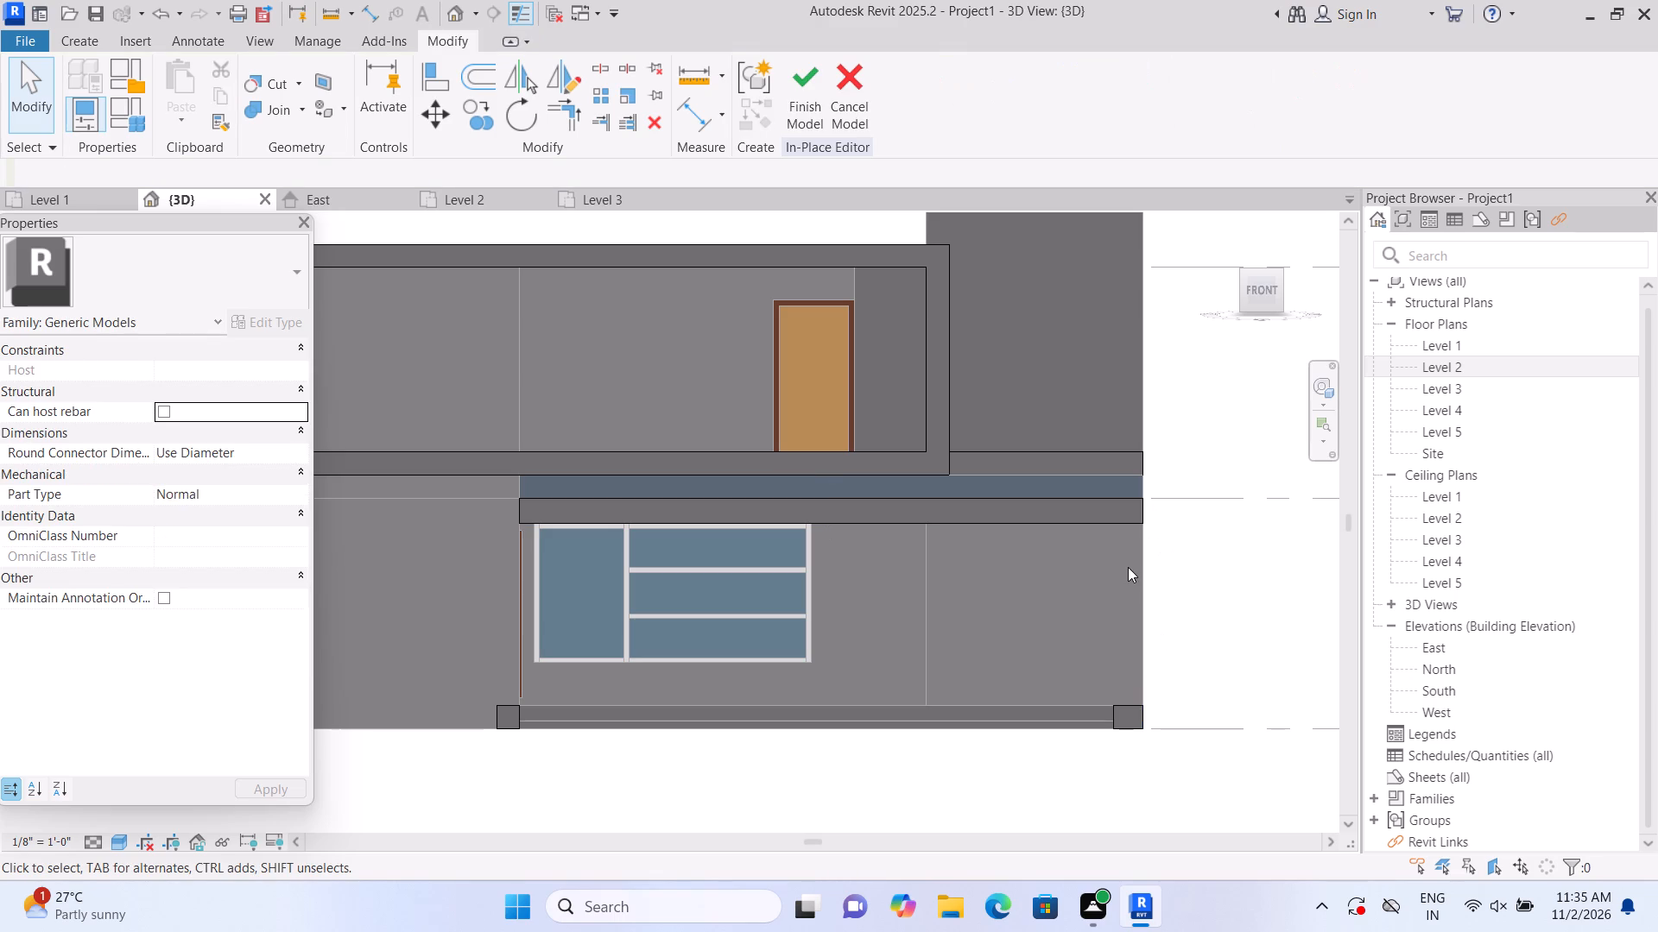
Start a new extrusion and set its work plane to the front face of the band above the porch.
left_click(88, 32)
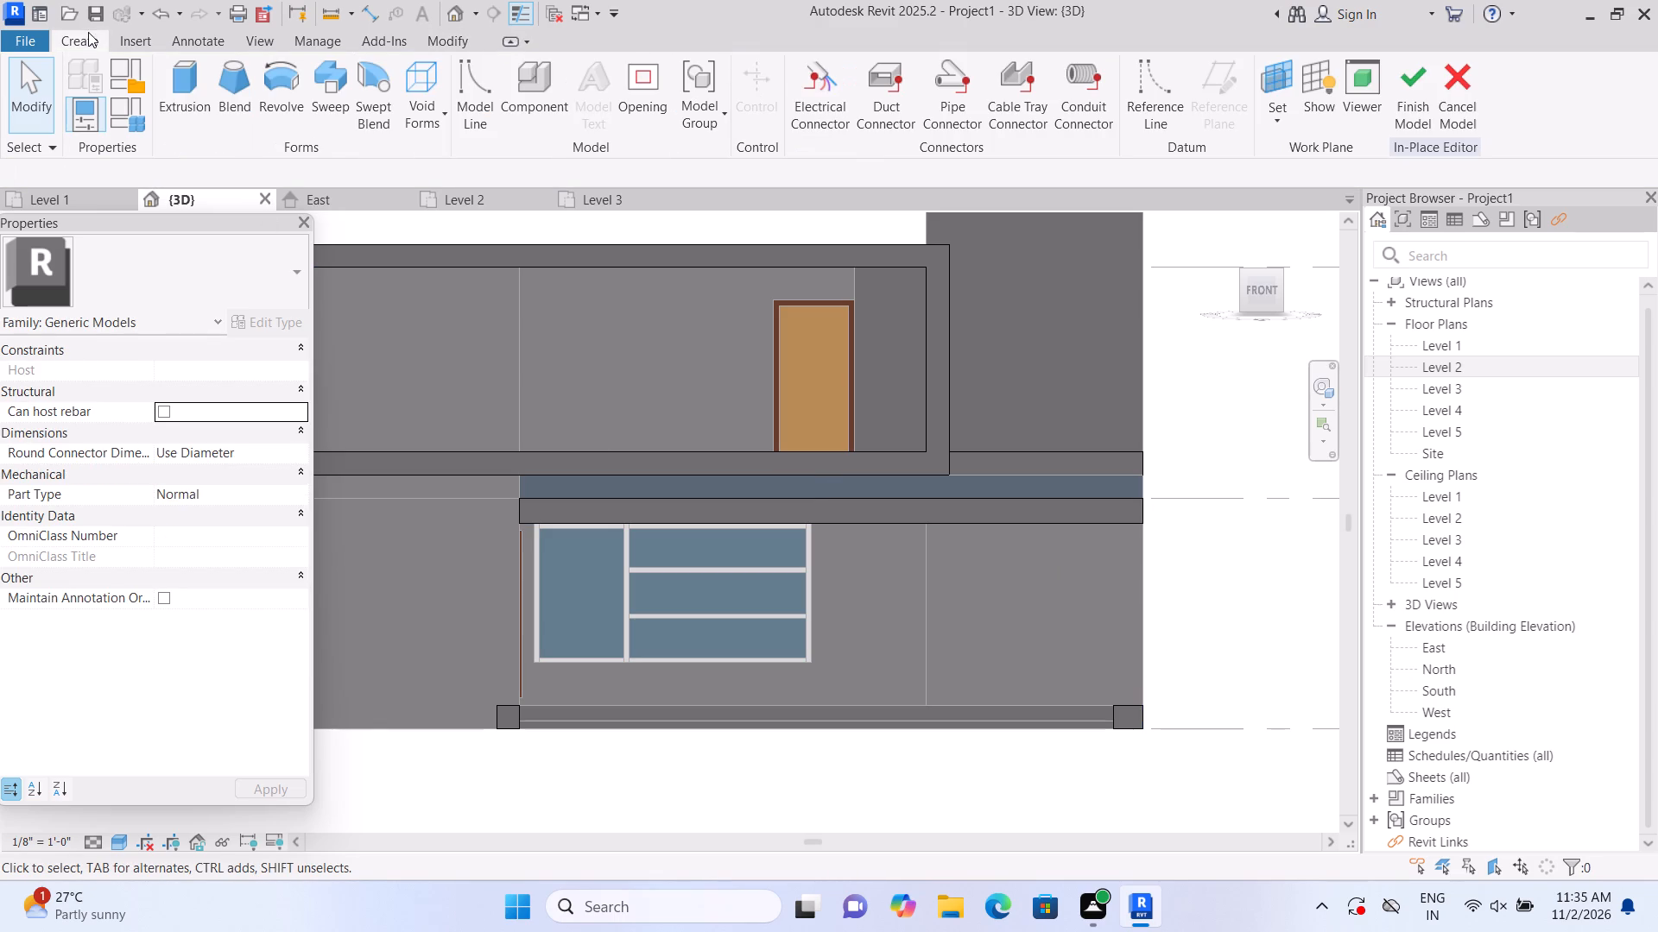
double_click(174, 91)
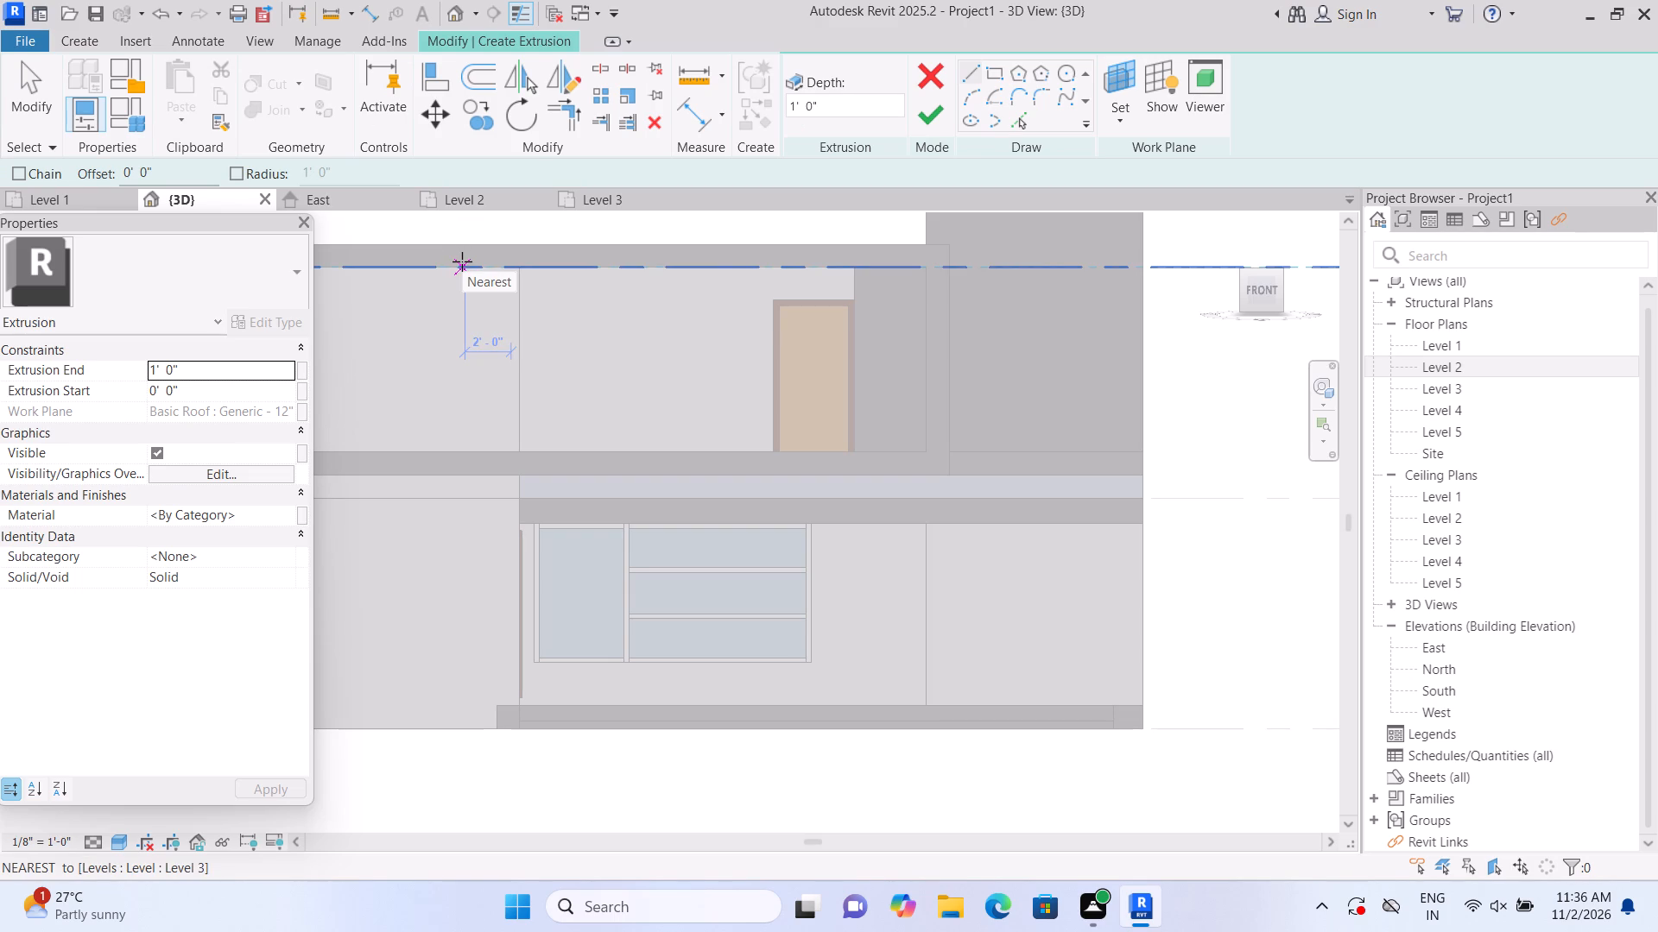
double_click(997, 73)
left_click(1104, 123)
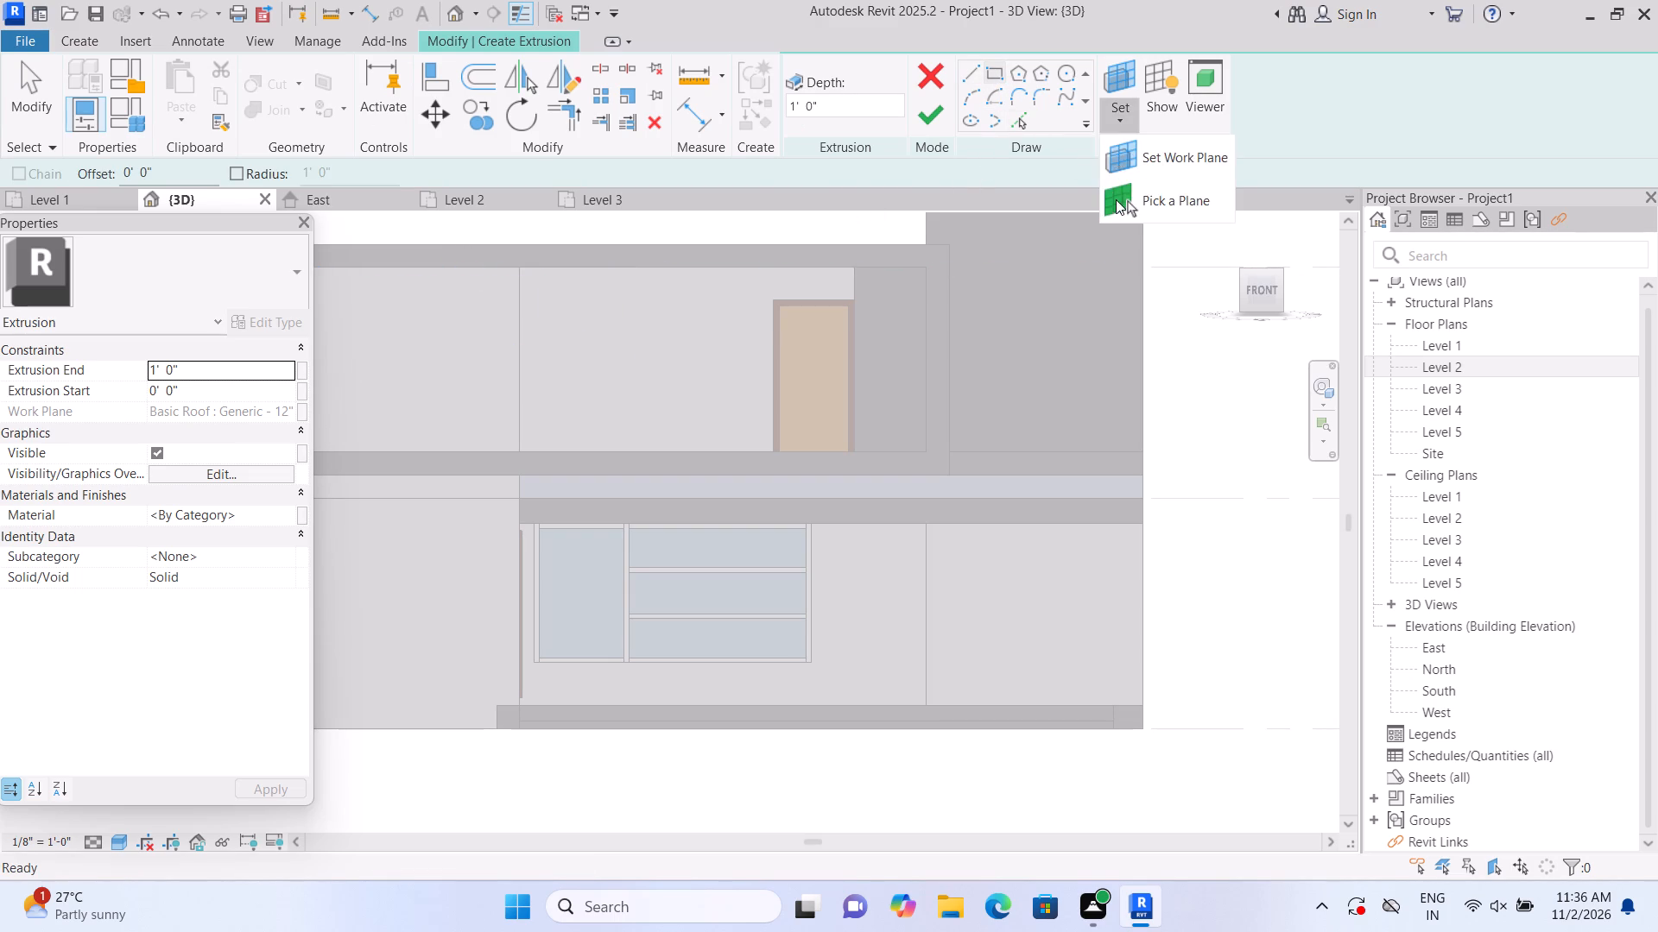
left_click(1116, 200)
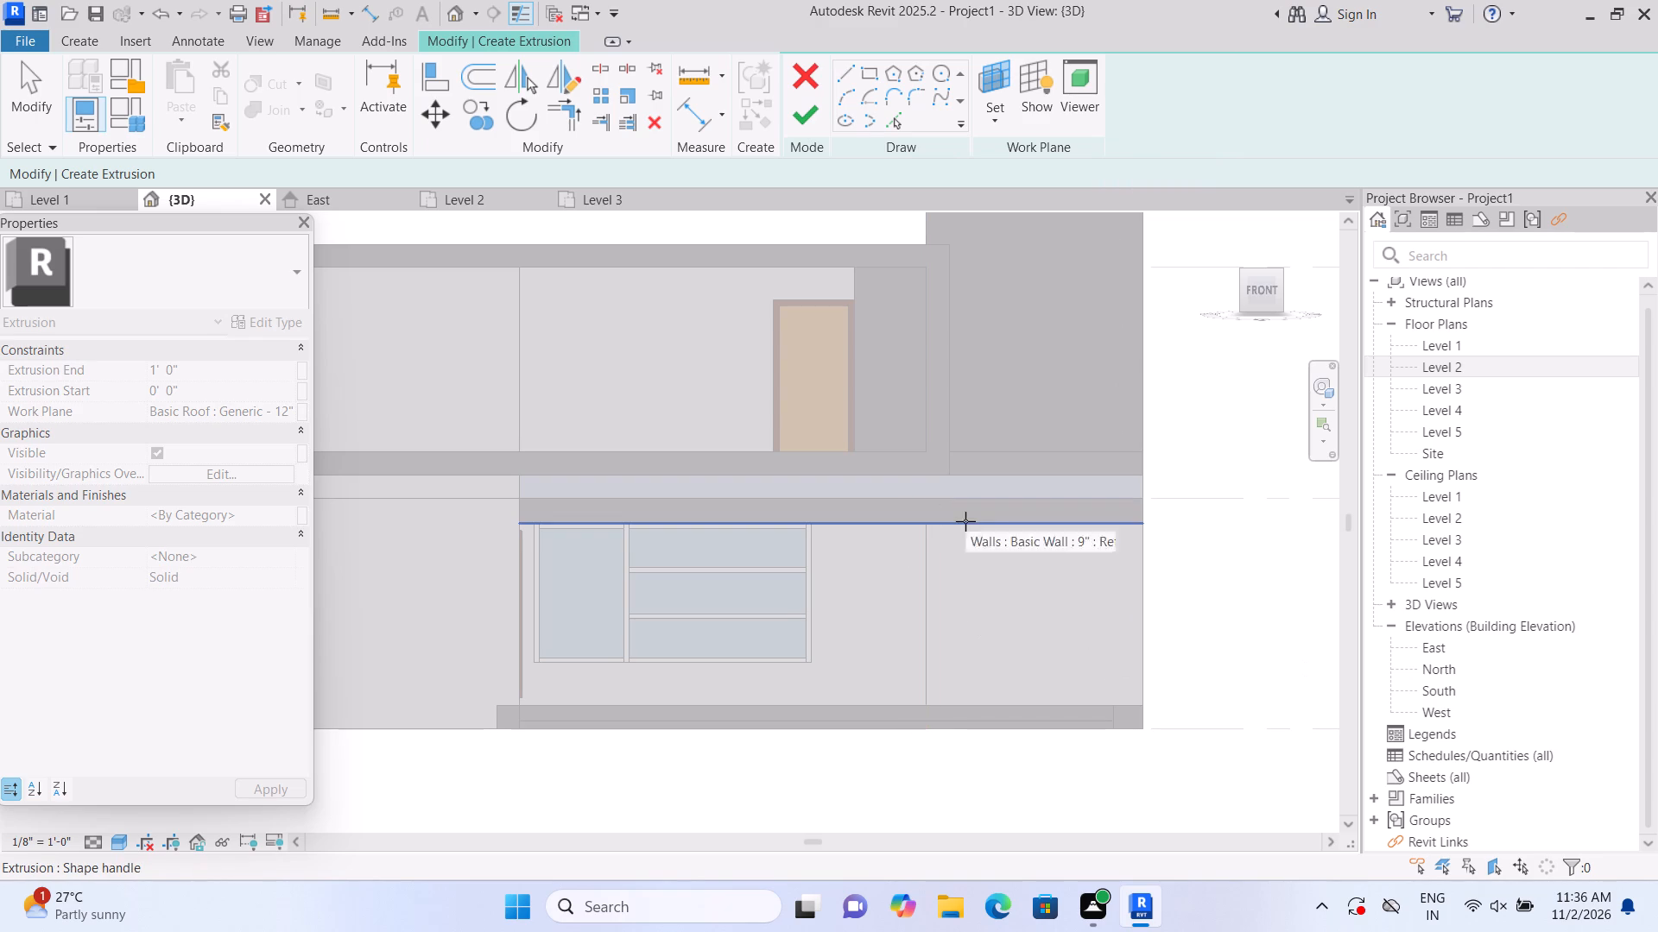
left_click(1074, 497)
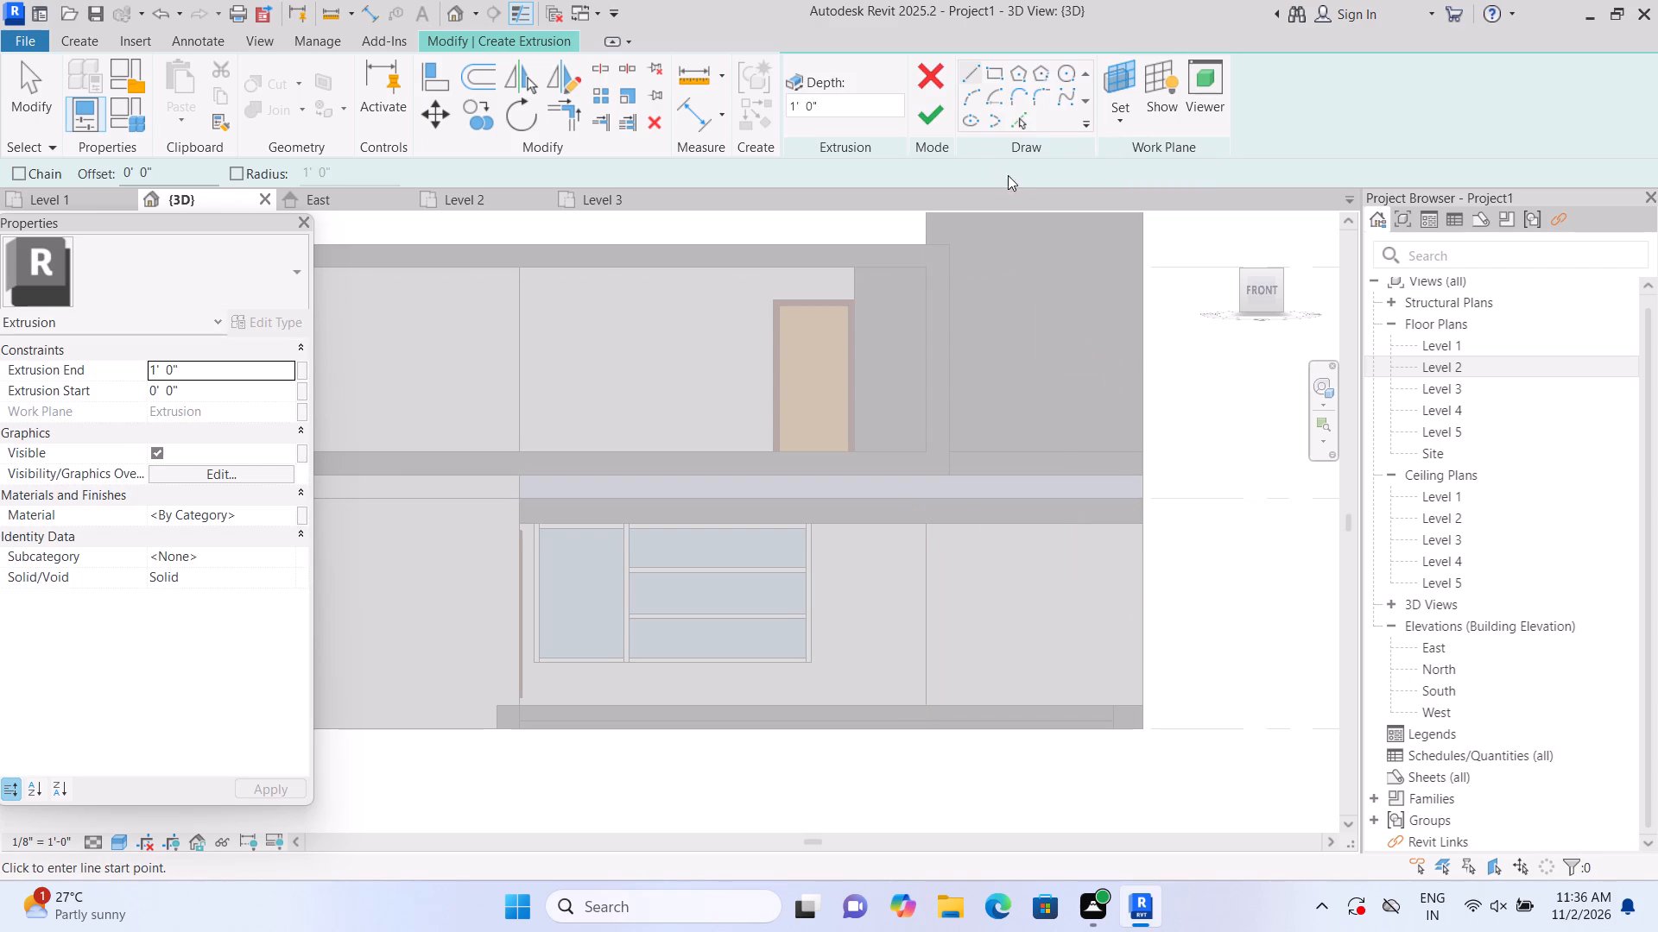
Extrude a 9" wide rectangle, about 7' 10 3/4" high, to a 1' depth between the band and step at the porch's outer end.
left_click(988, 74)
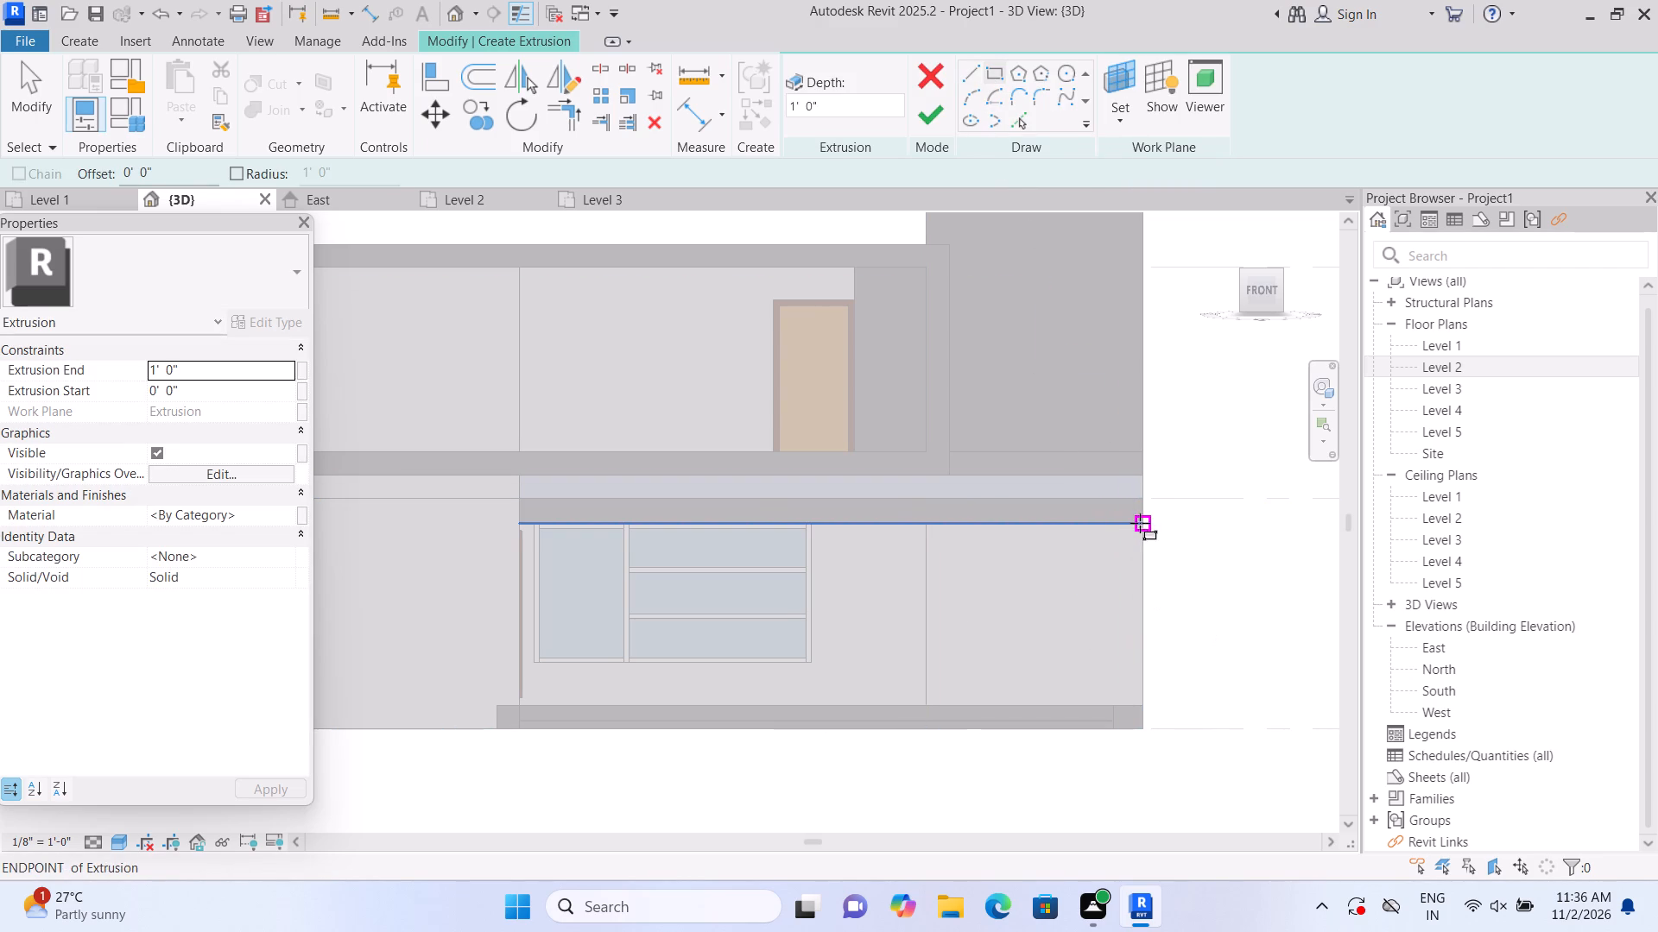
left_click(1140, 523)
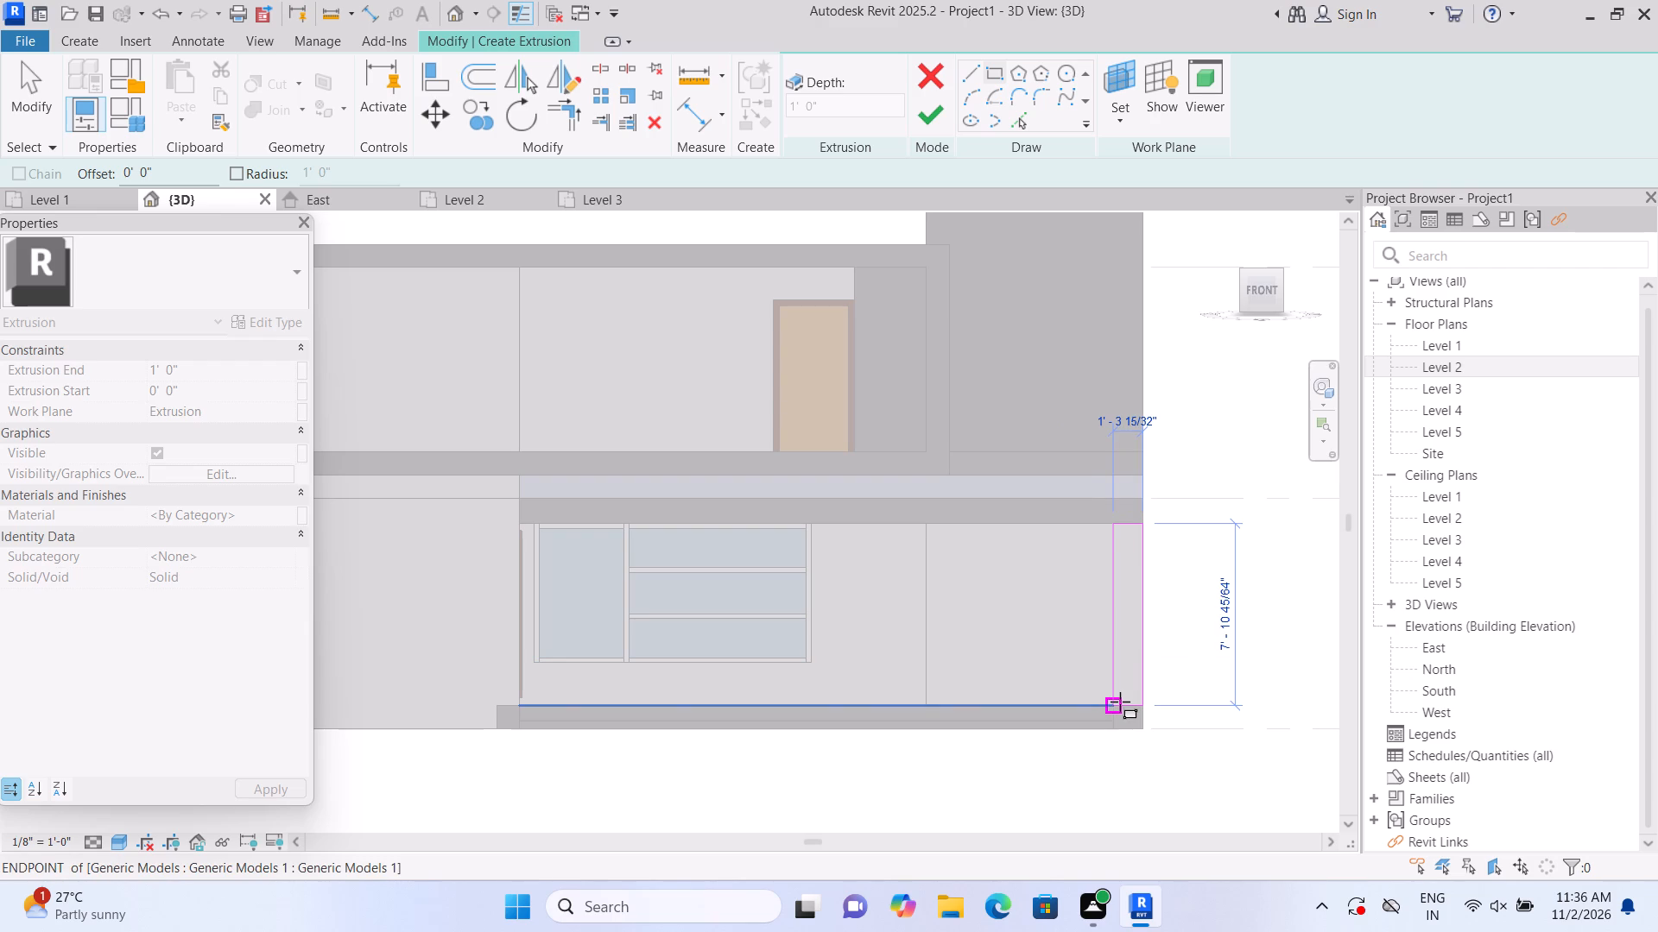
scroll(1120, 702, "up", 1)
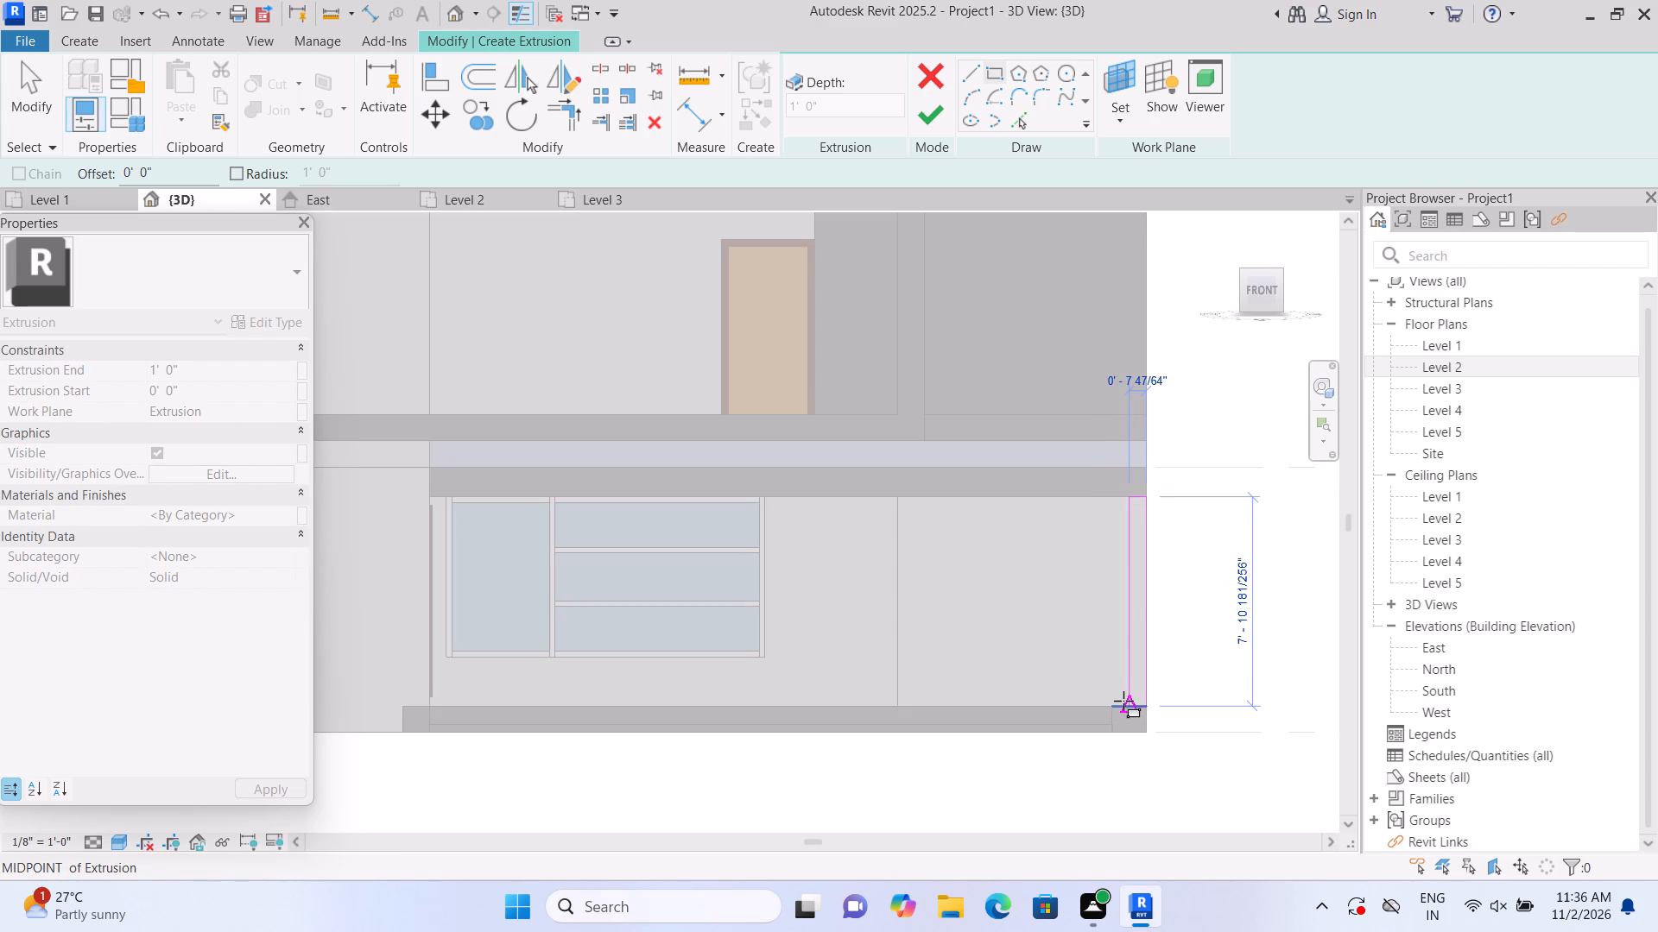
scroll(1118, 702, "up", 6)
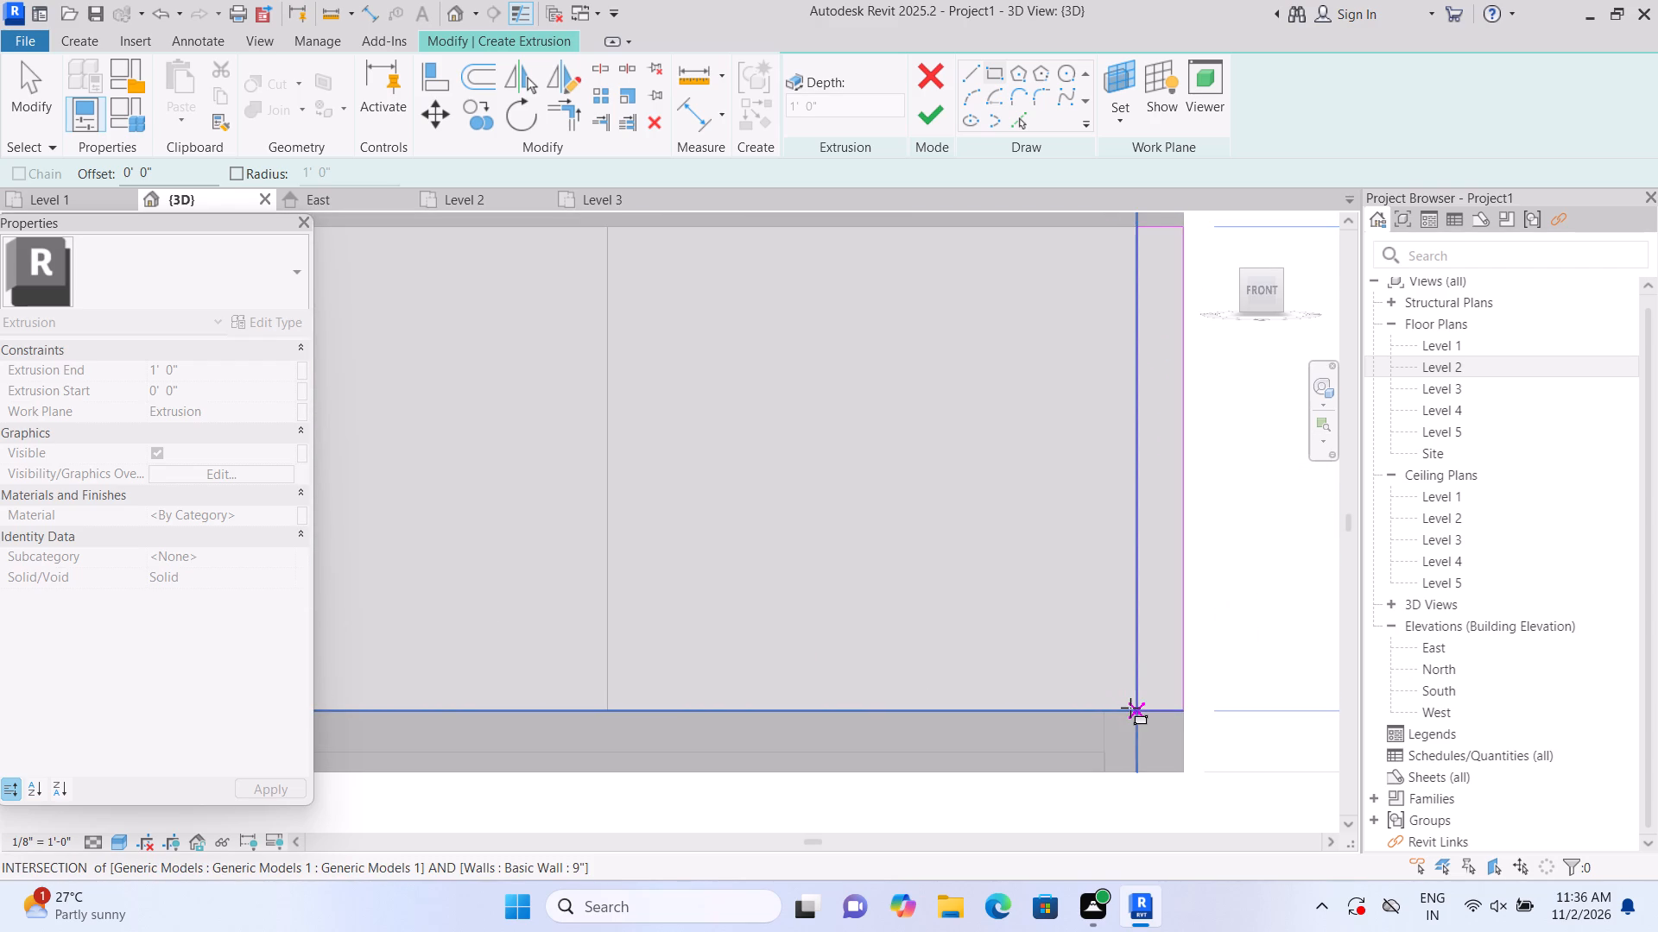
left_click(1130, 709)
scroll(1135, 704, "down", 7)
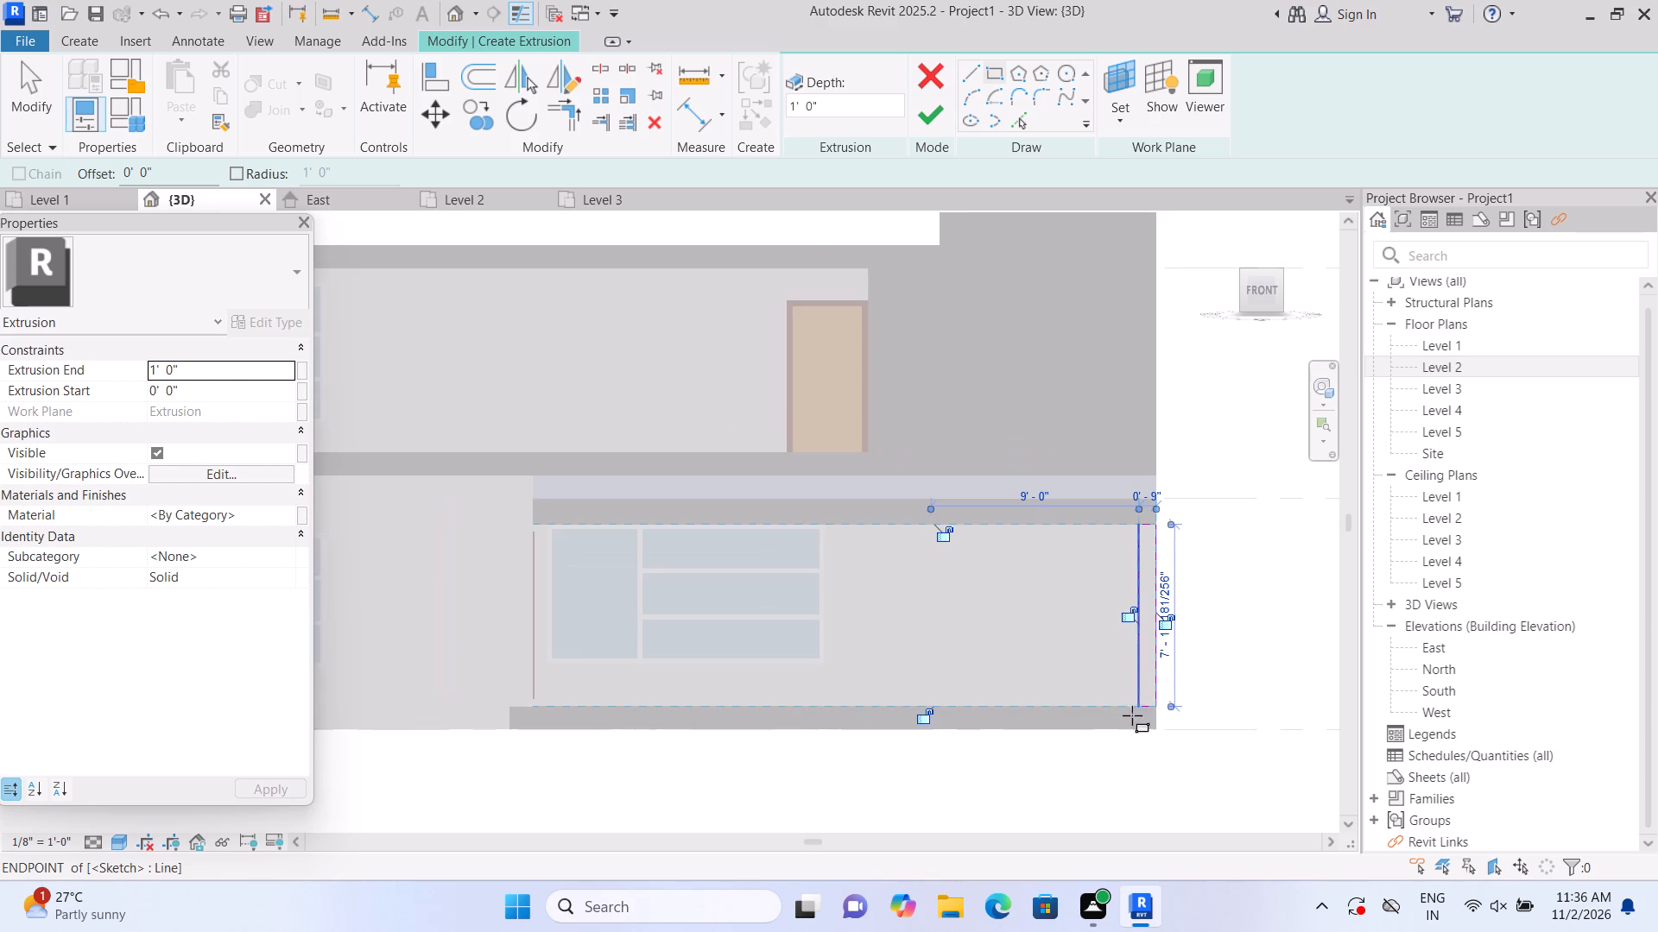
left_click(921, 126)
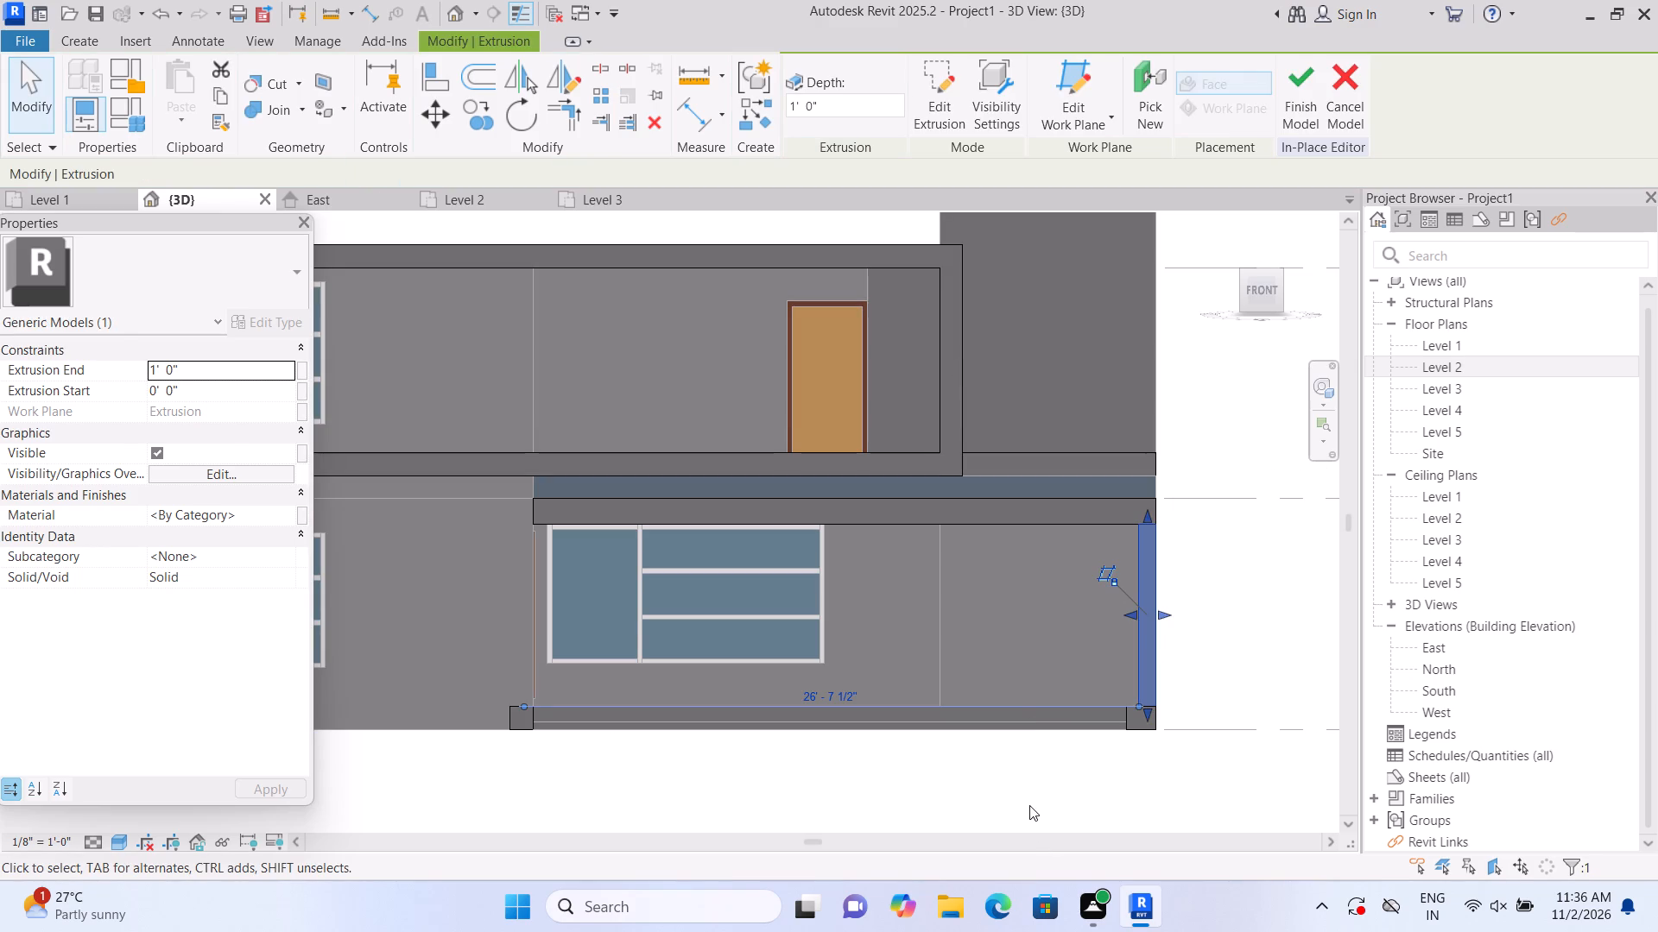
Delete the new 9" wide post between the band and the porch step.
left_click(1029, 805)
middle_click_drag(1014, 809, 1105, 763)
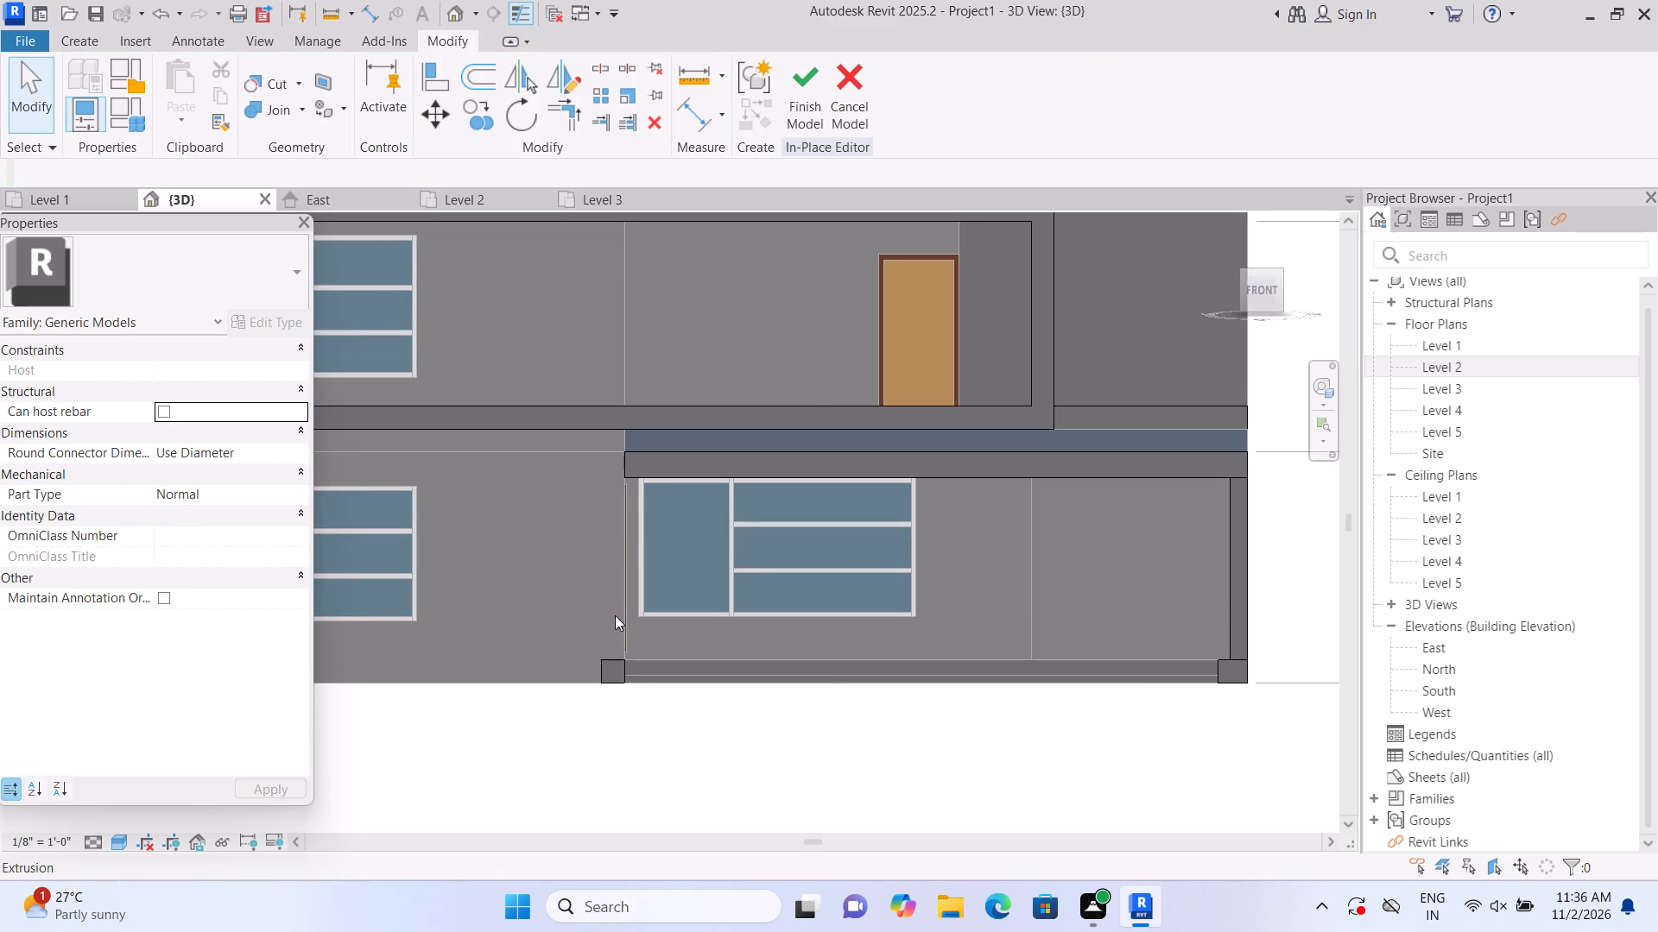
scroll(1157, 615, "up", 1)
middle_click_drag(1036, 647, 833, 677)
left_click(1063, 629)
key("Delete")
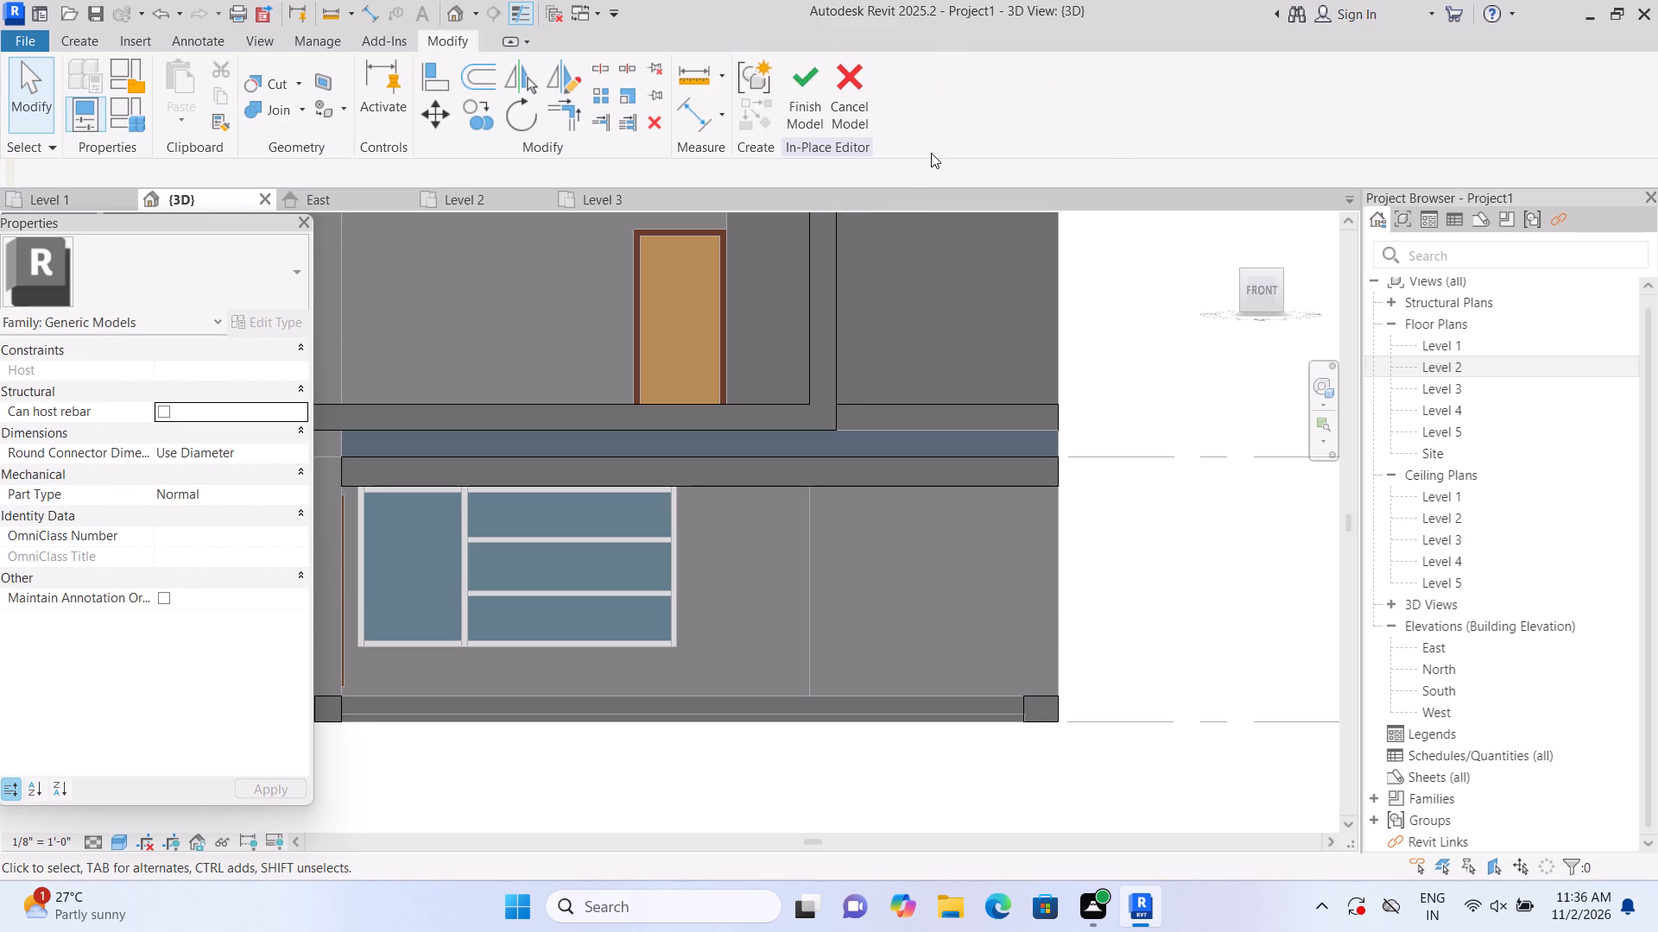
Stretch the top of the porch step border's tower-side end block up to just below the band.
left_click(1220, 225)
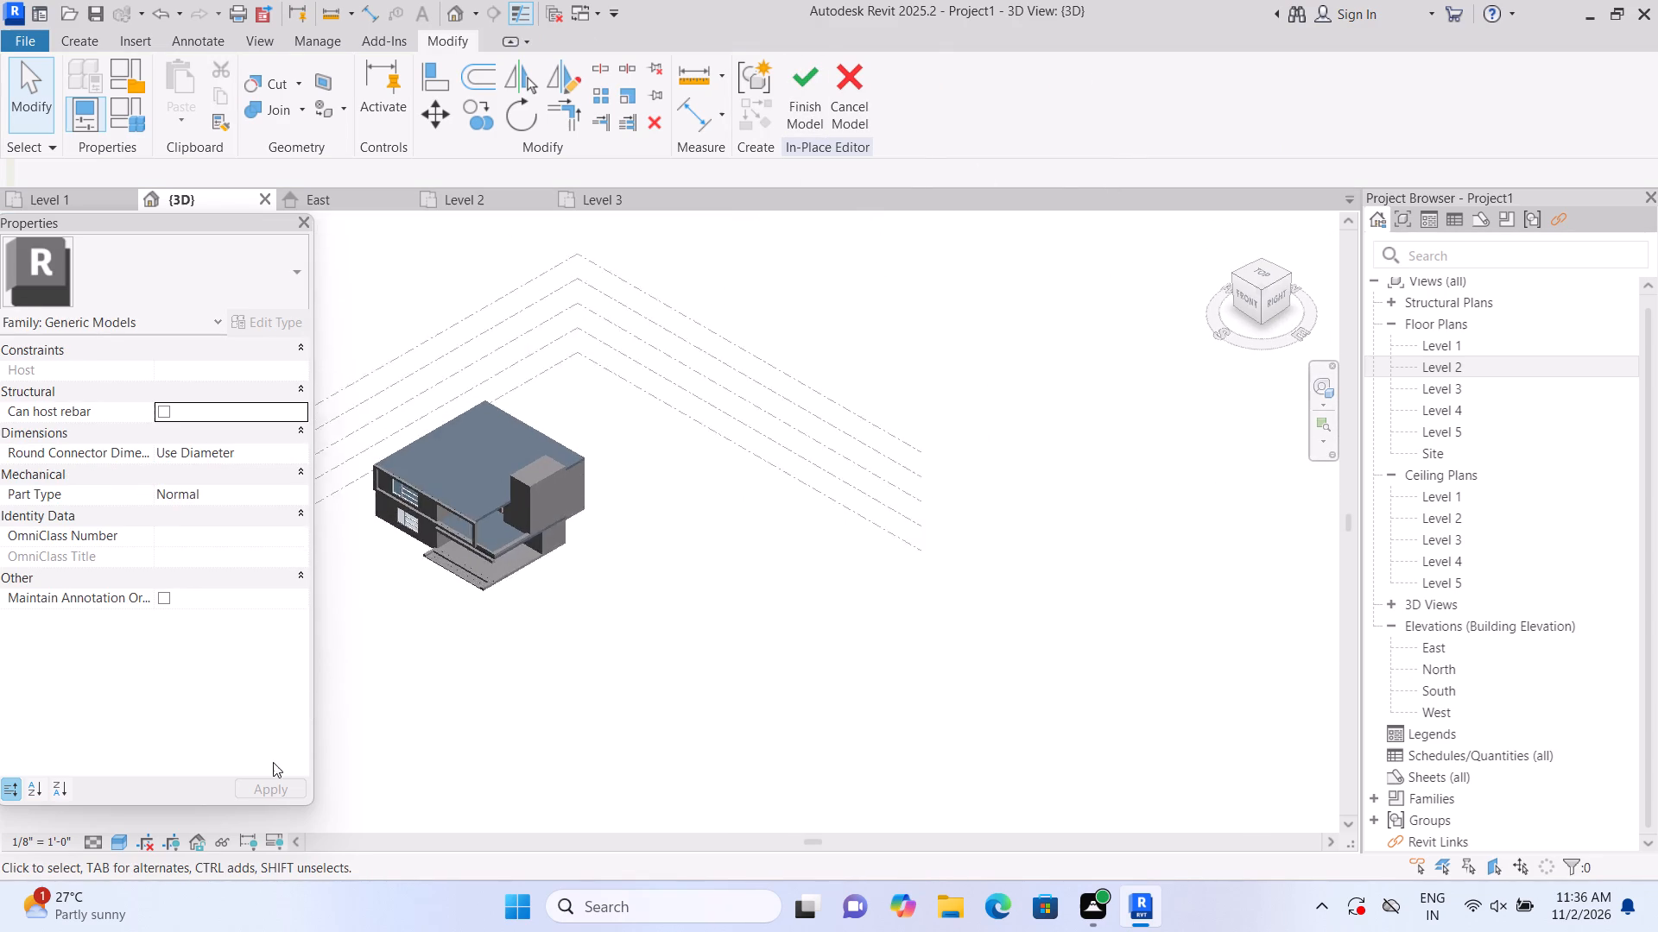
scroll(310, 761, "up", 8)
middle_click_drag(478, 607, 469, 734)
scroll(507, 734, "up", 3)
scroll(635, 829, "up", 1)
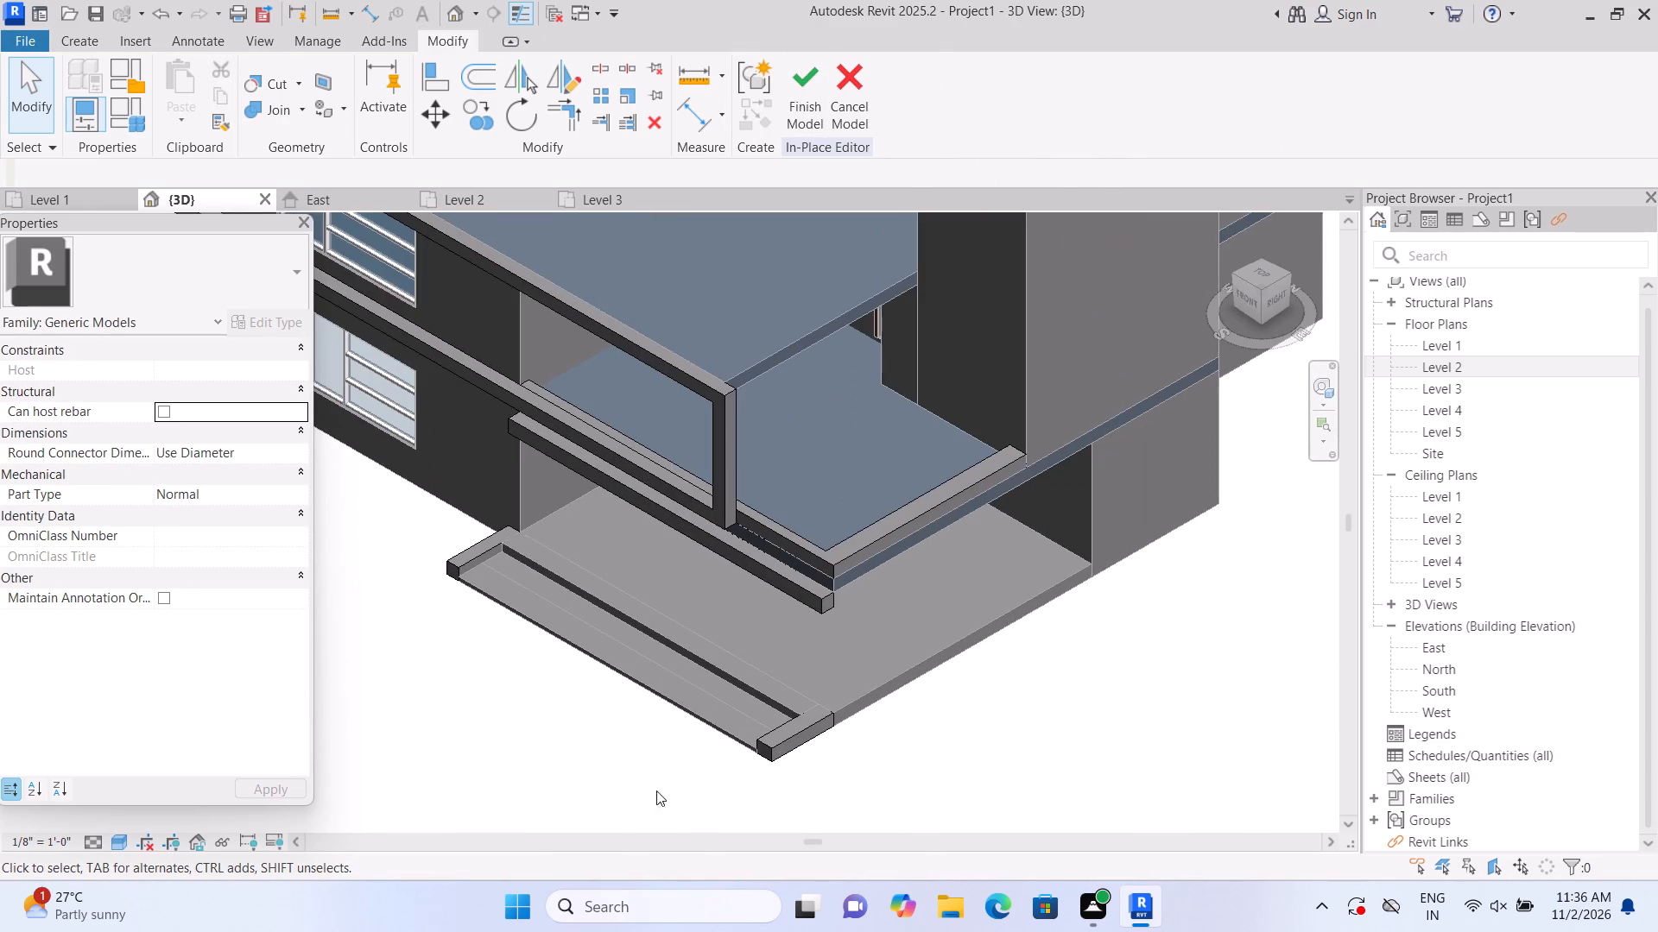
left_click(794, 741)
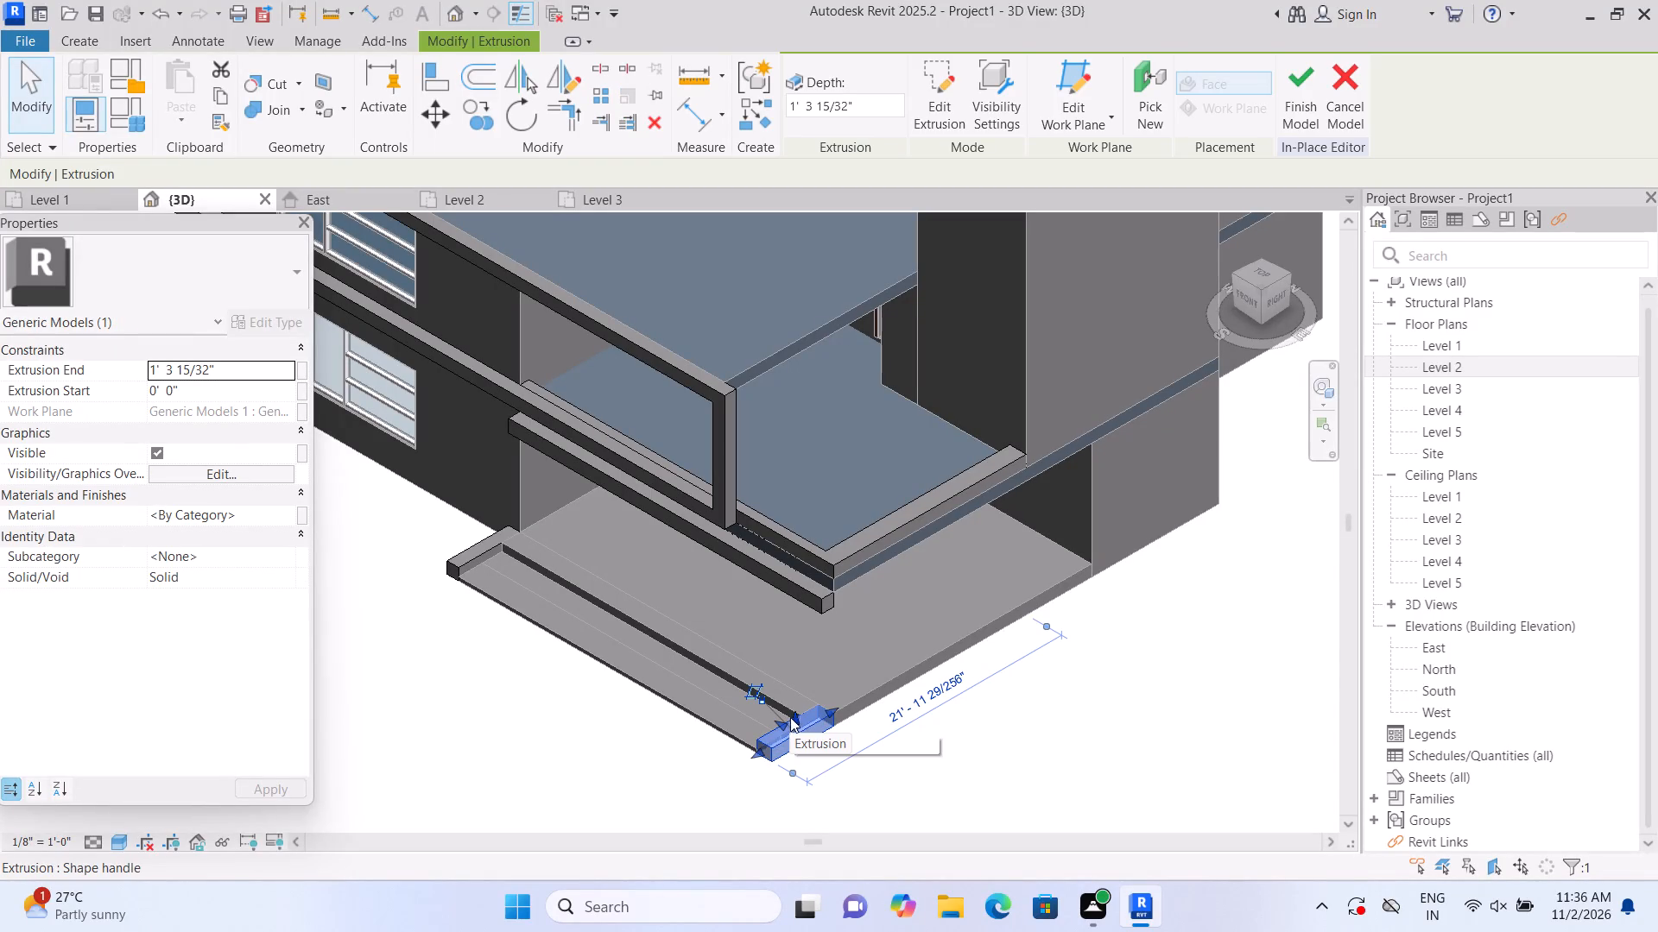
left_click_drag(794, 716, 788, 627)
left_click(636, 749)
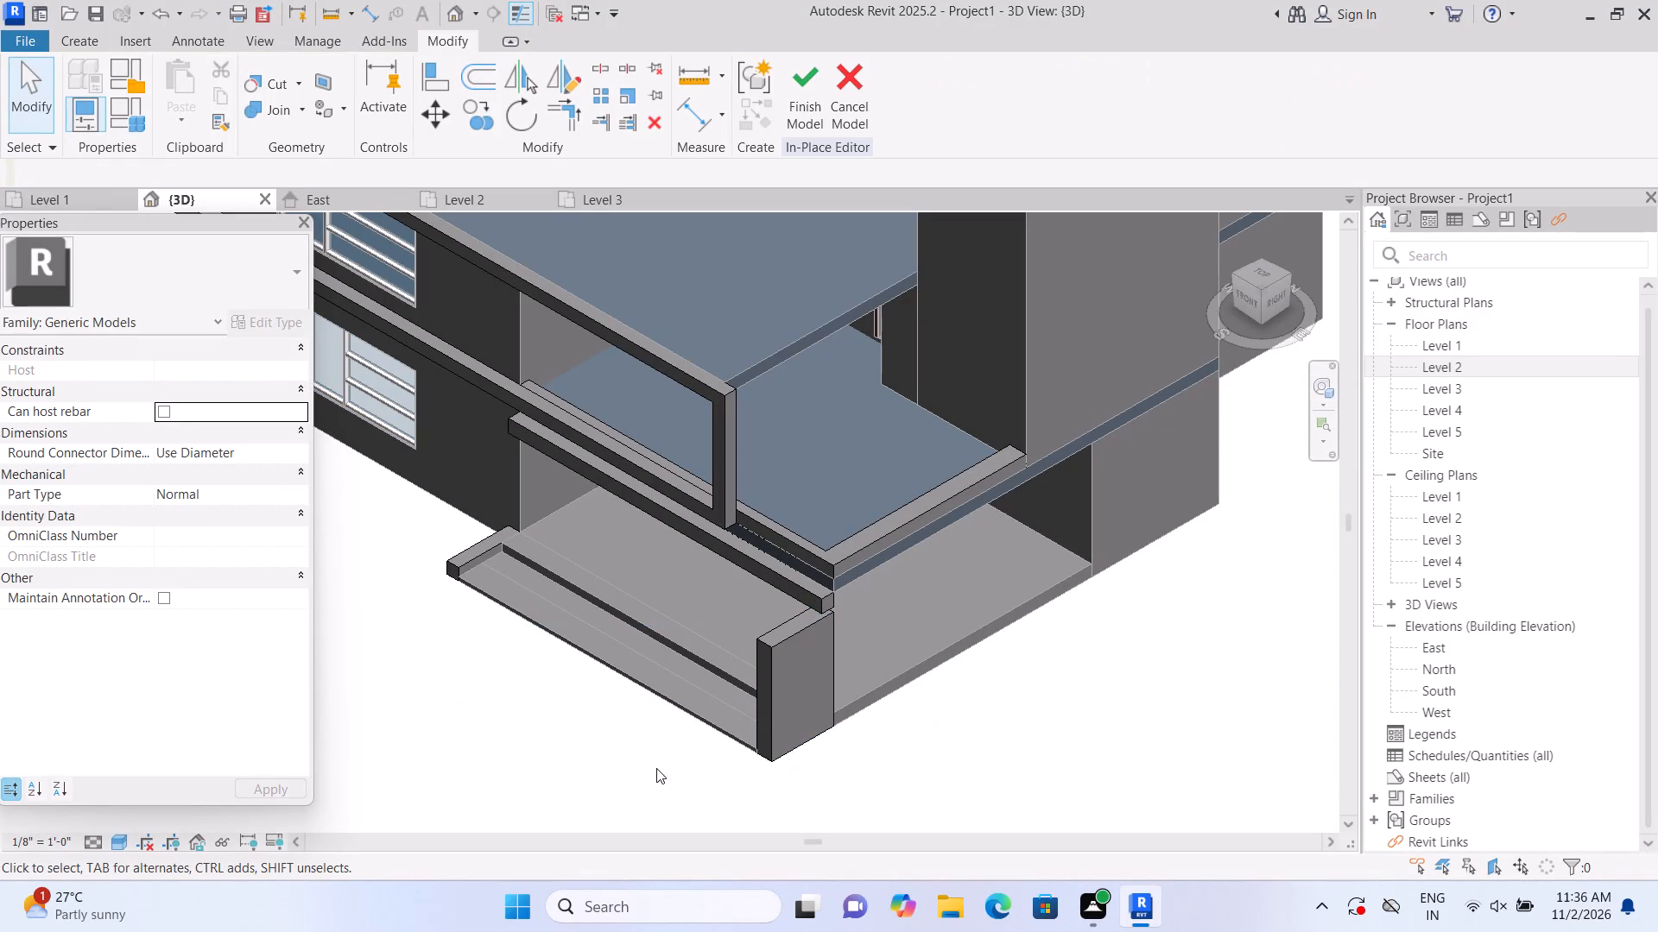
Align the top of the raised tower-side block with the underside of the band above the porch.
middle_click_drag(615, 808, 591, 754, "shift")
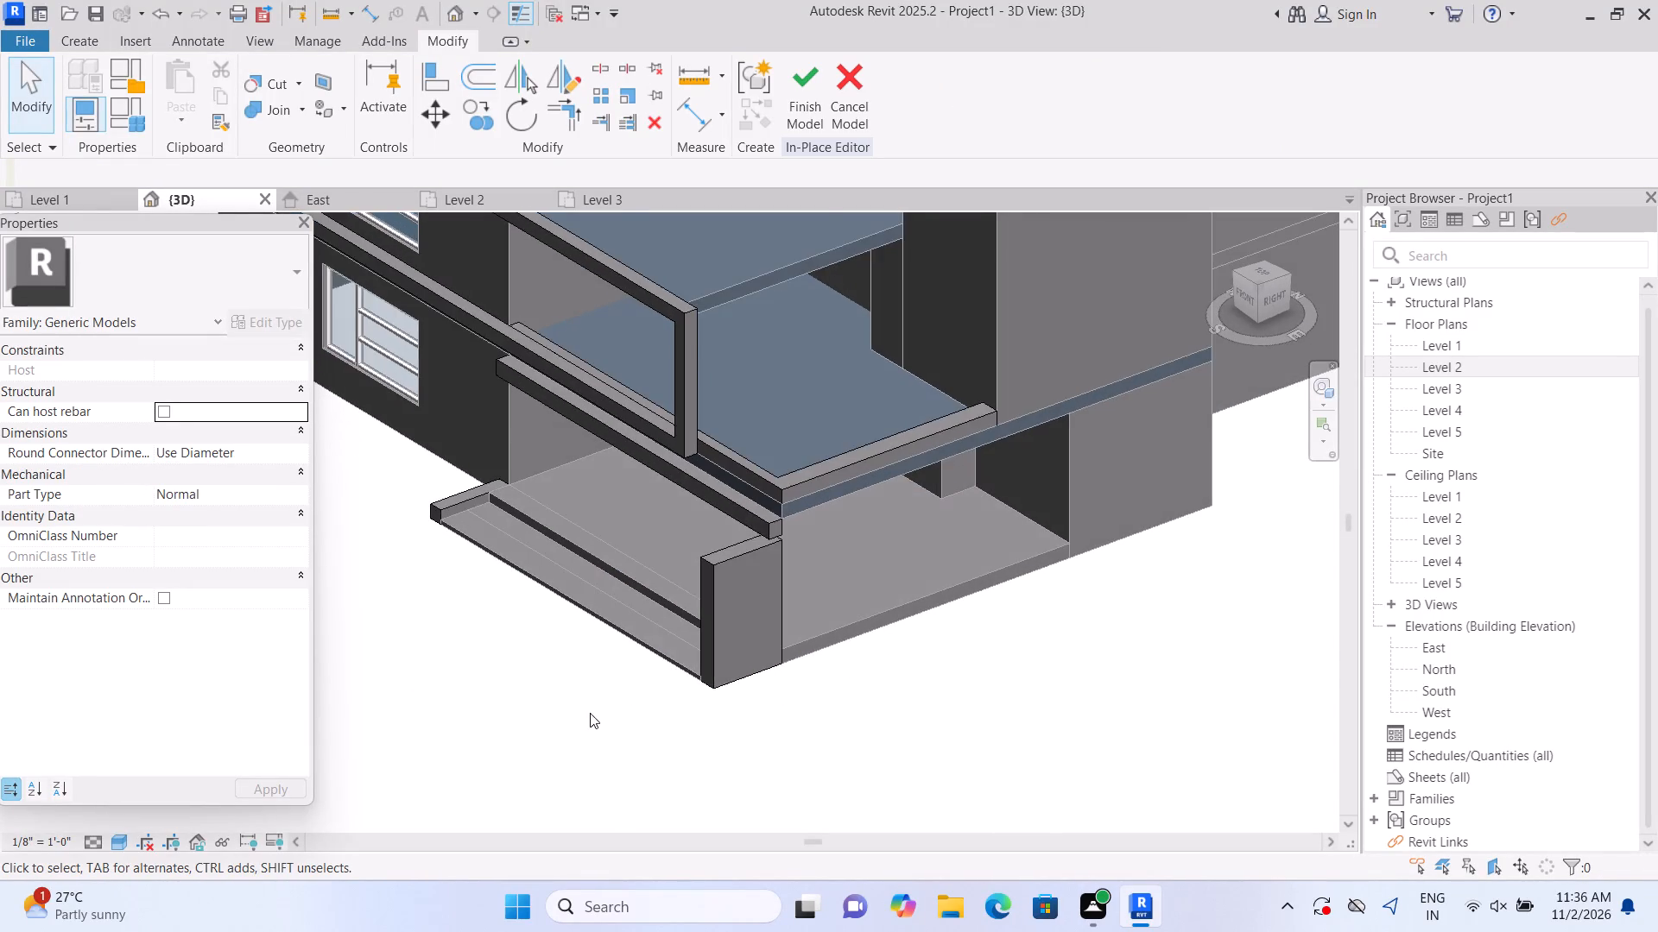
scroll(595, 686, "up", 1)
scroll(669, 596, "up", 2)
scroll(782, 585, "up", 1)
left_click(775, 583)
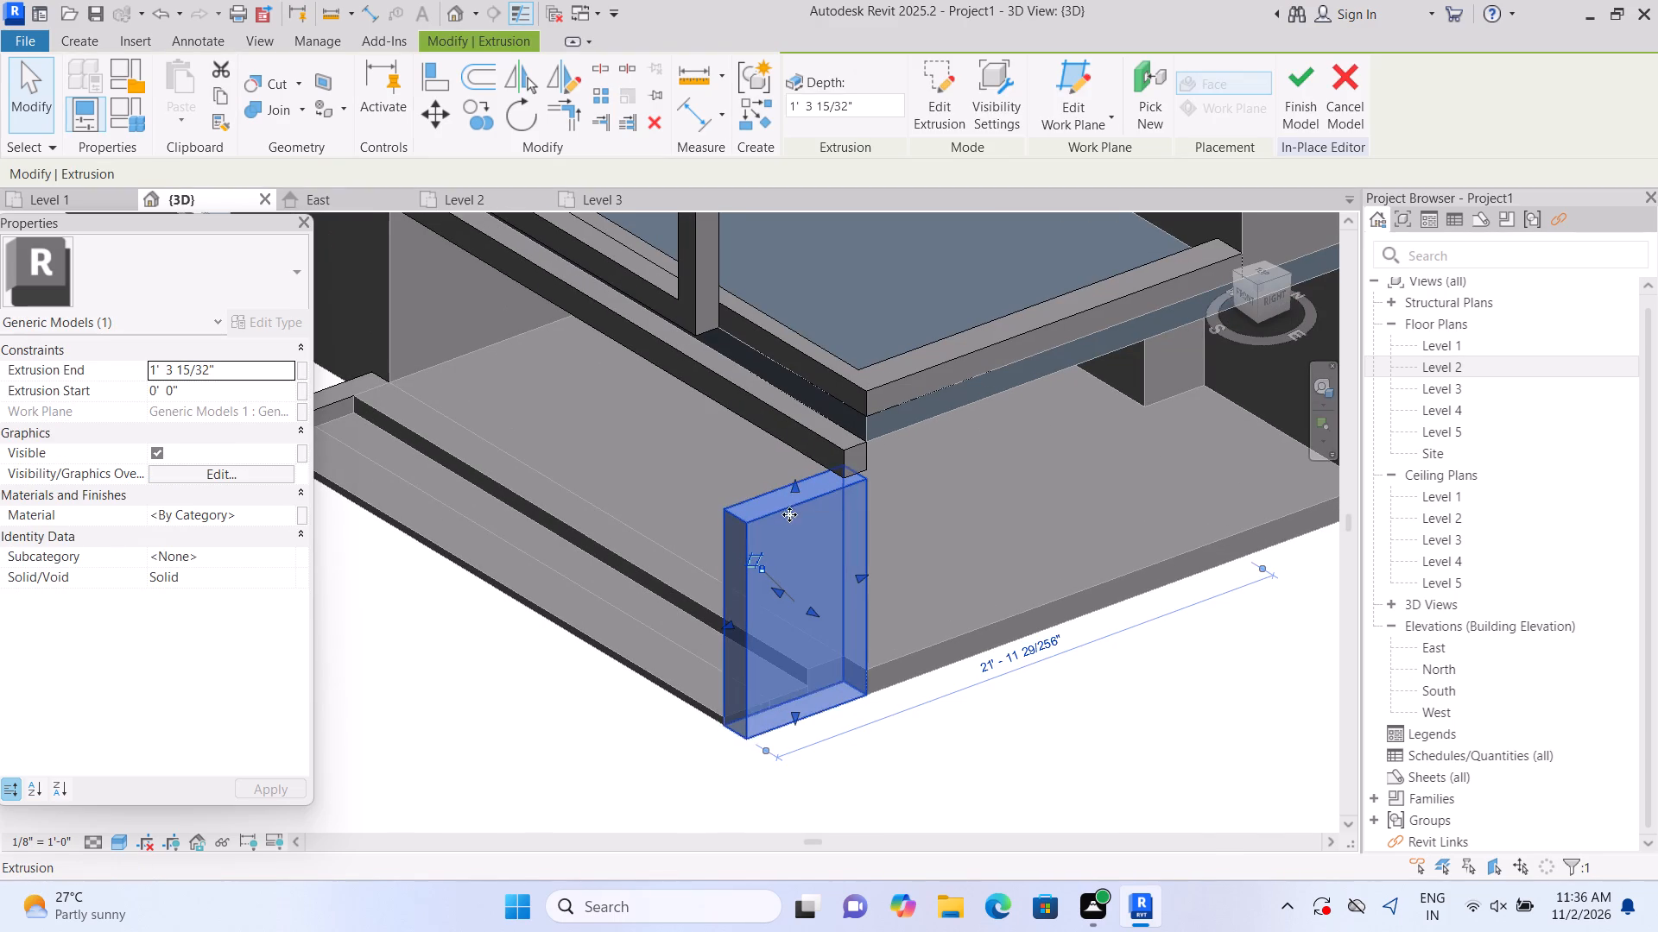
left_click(794, 486)
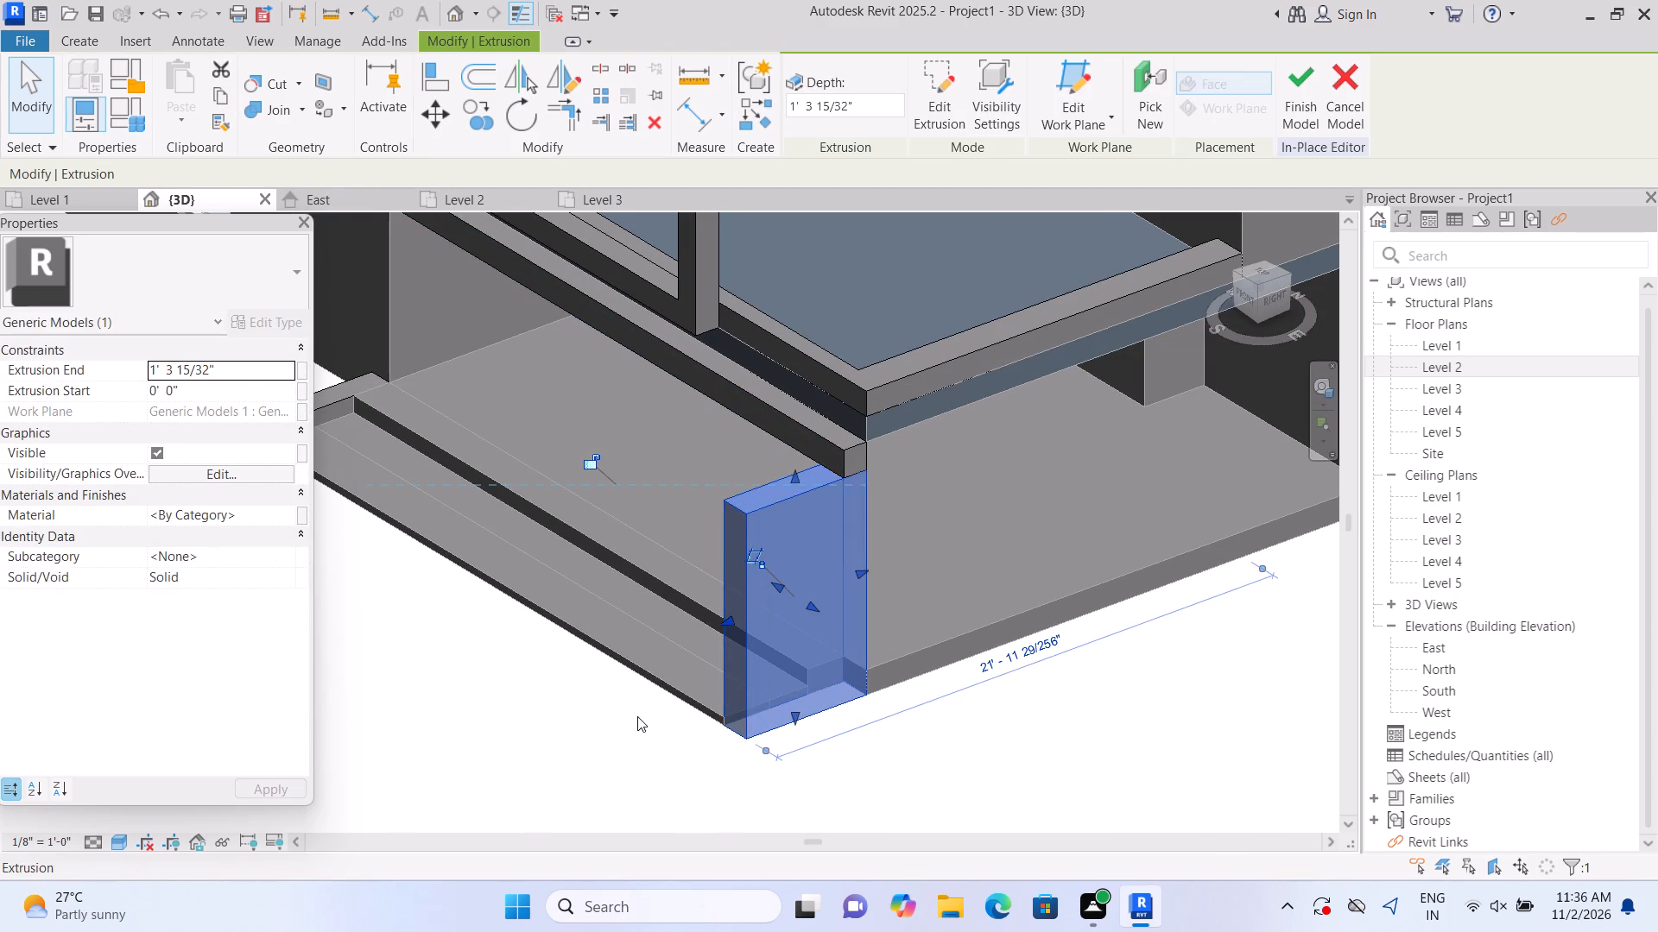
left_click(637, 716)
Stretch the top of the step border's opposite end block, beside the lower window wall, up to the band's underside.
scroll(673, 713, "down", 2)
middle_click_drag(413, 721, 417, 727, "shift")
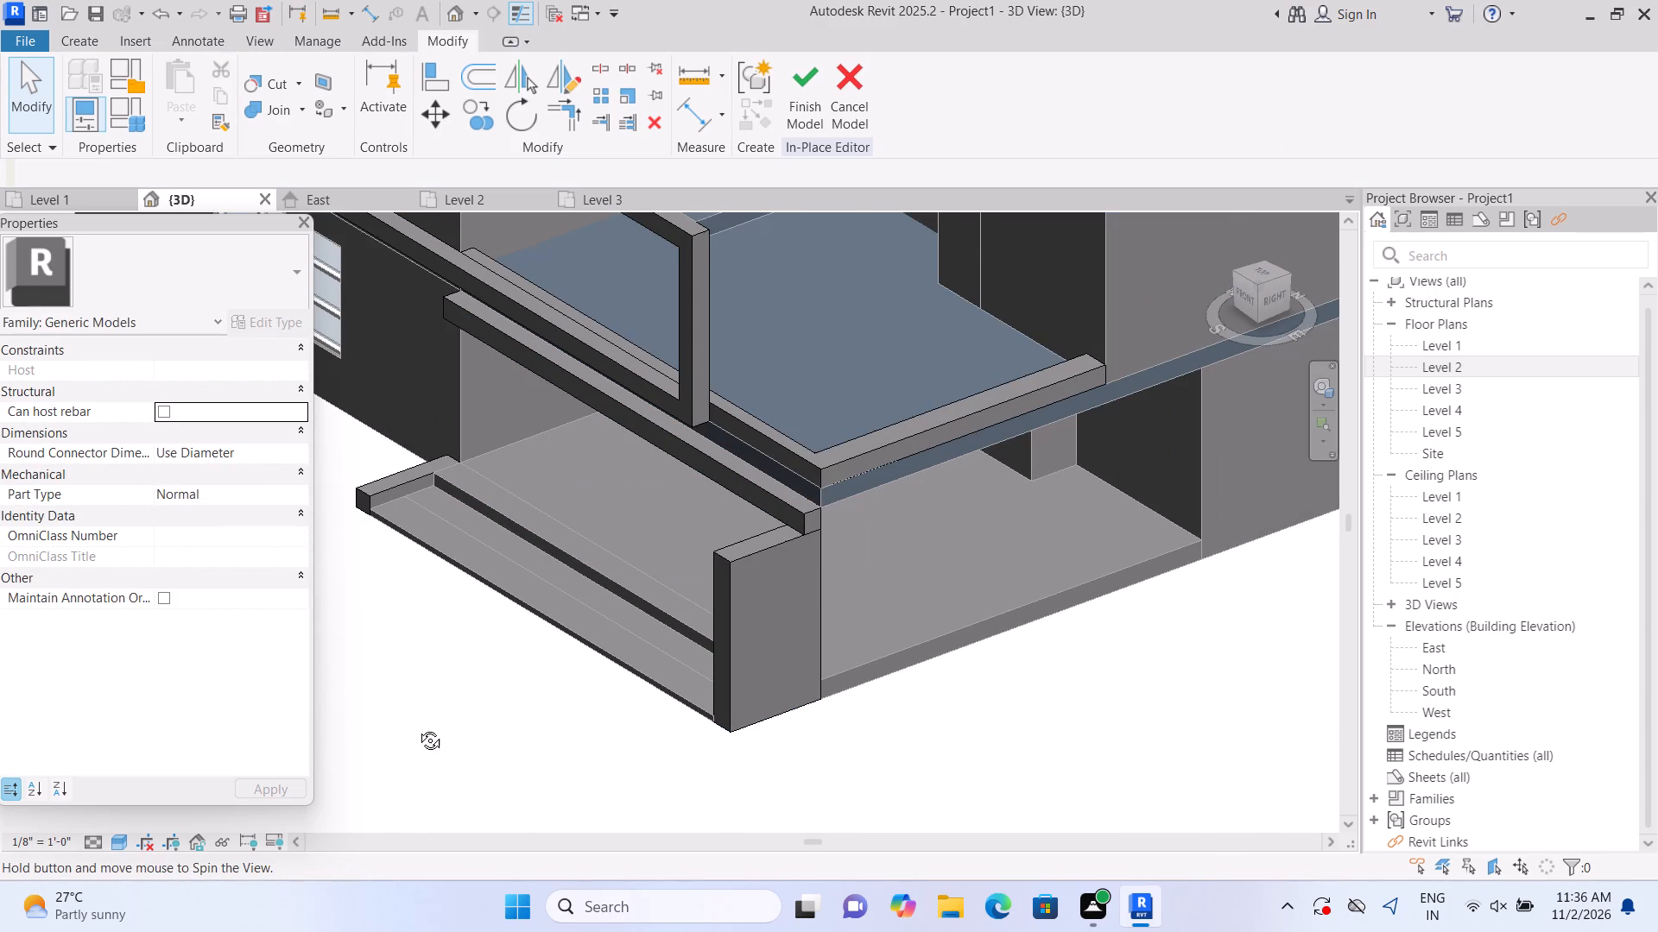
middle_click_drag(417, 727, 666, 736, "shift")
middle_click_drag(687, 698, 493, 451)
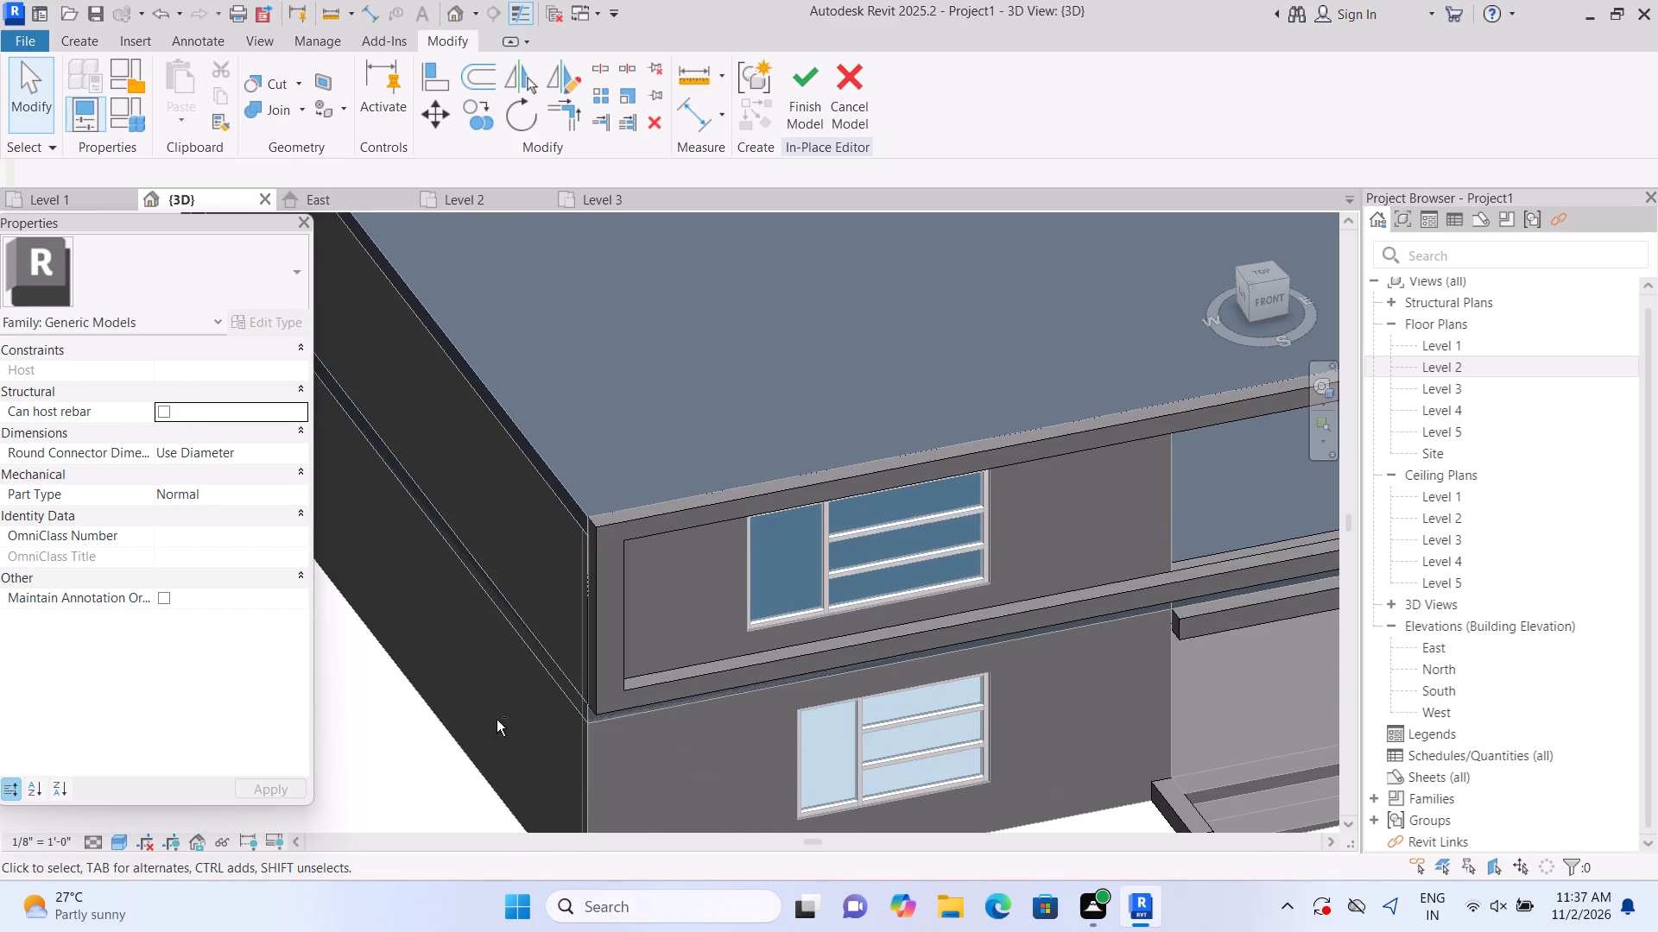
middle_click_drag(503, 722, 566, 715, "shift")
middle_click_drag(777, 651, 364, 513)
middle_click_drag(982, 629, 954, 629)
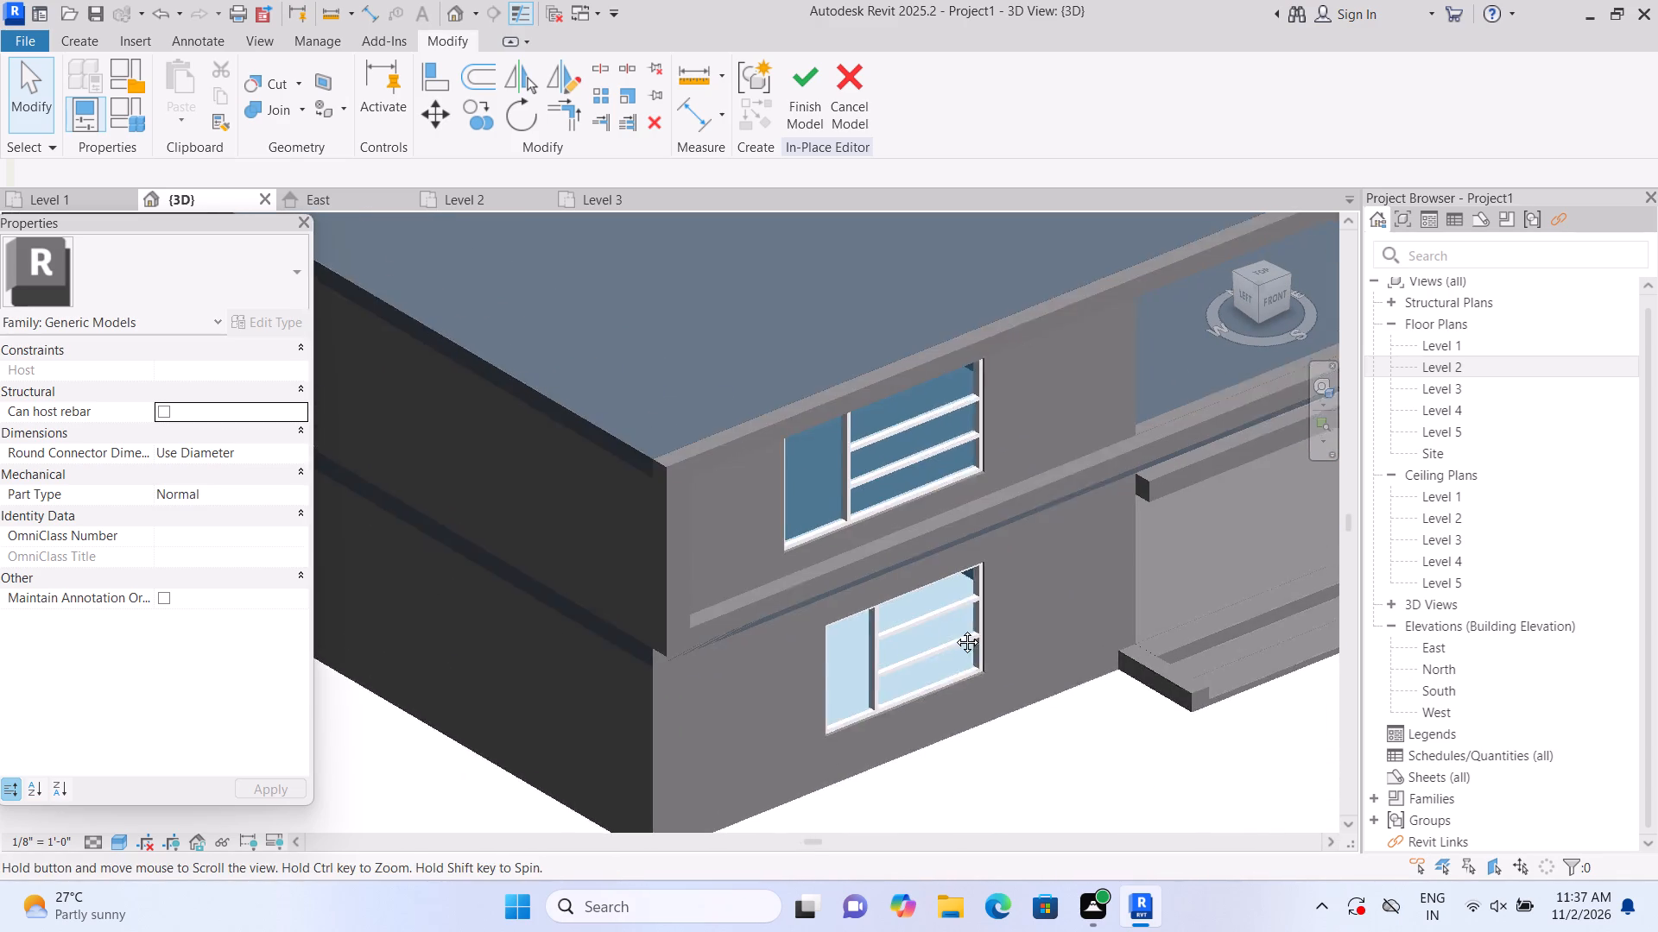
middle_click_drag(954, 629, 577, 621)
scroll(702, 641, "up", 1)
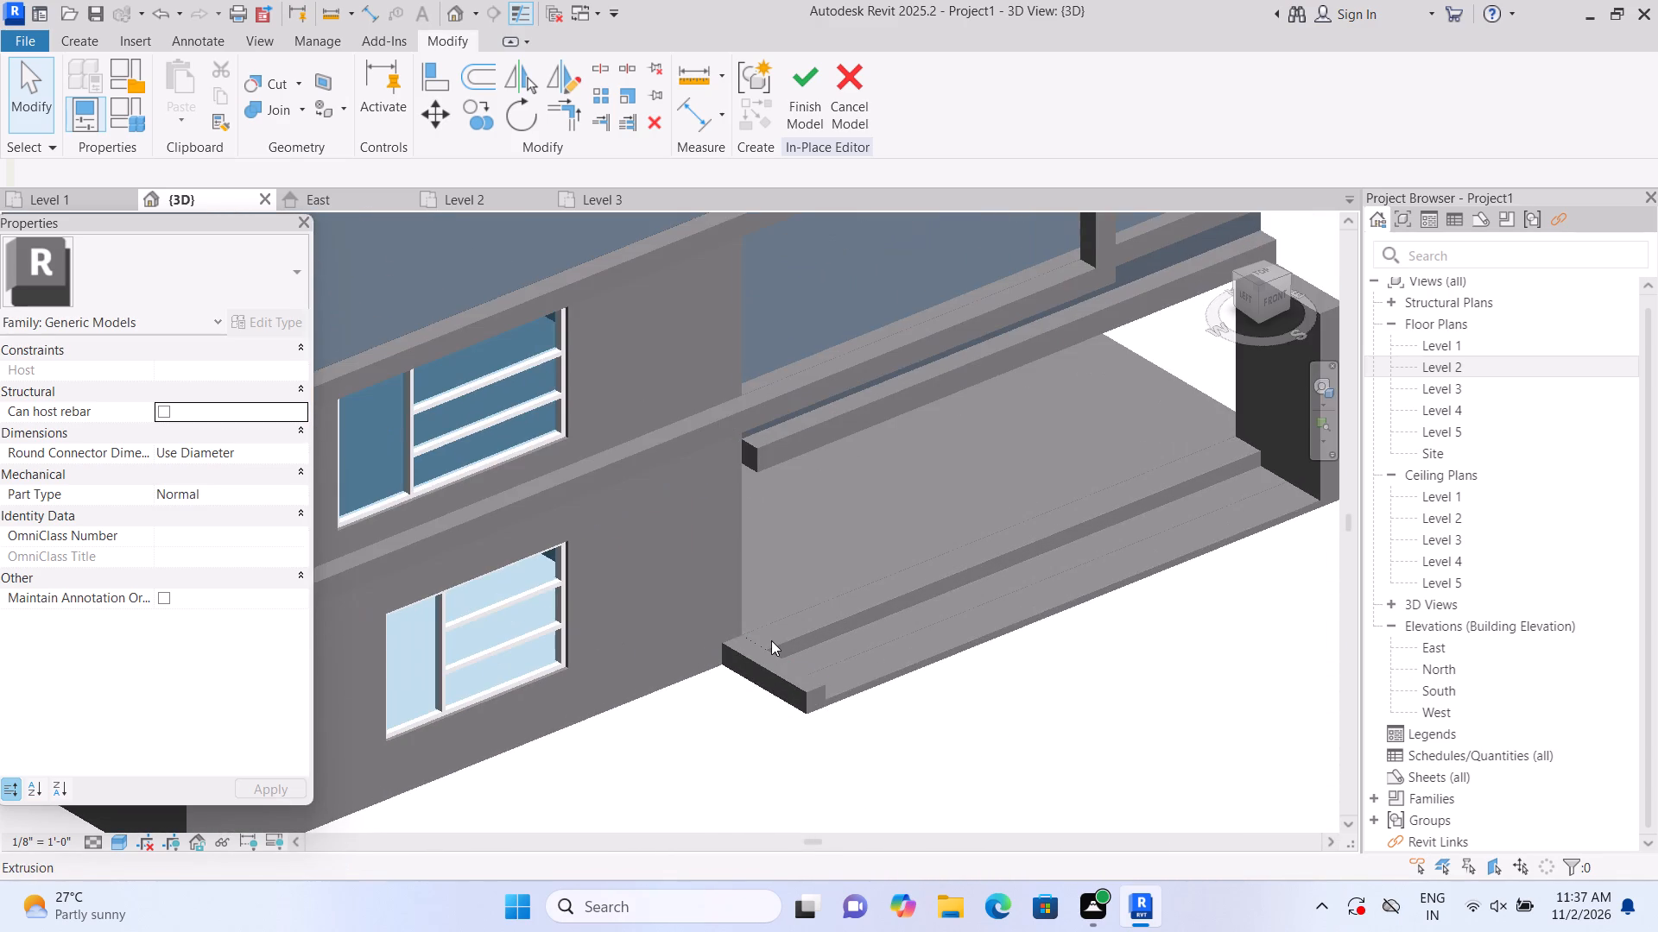
double_click(753, 664)
scroll(762, 666, "up", 1)
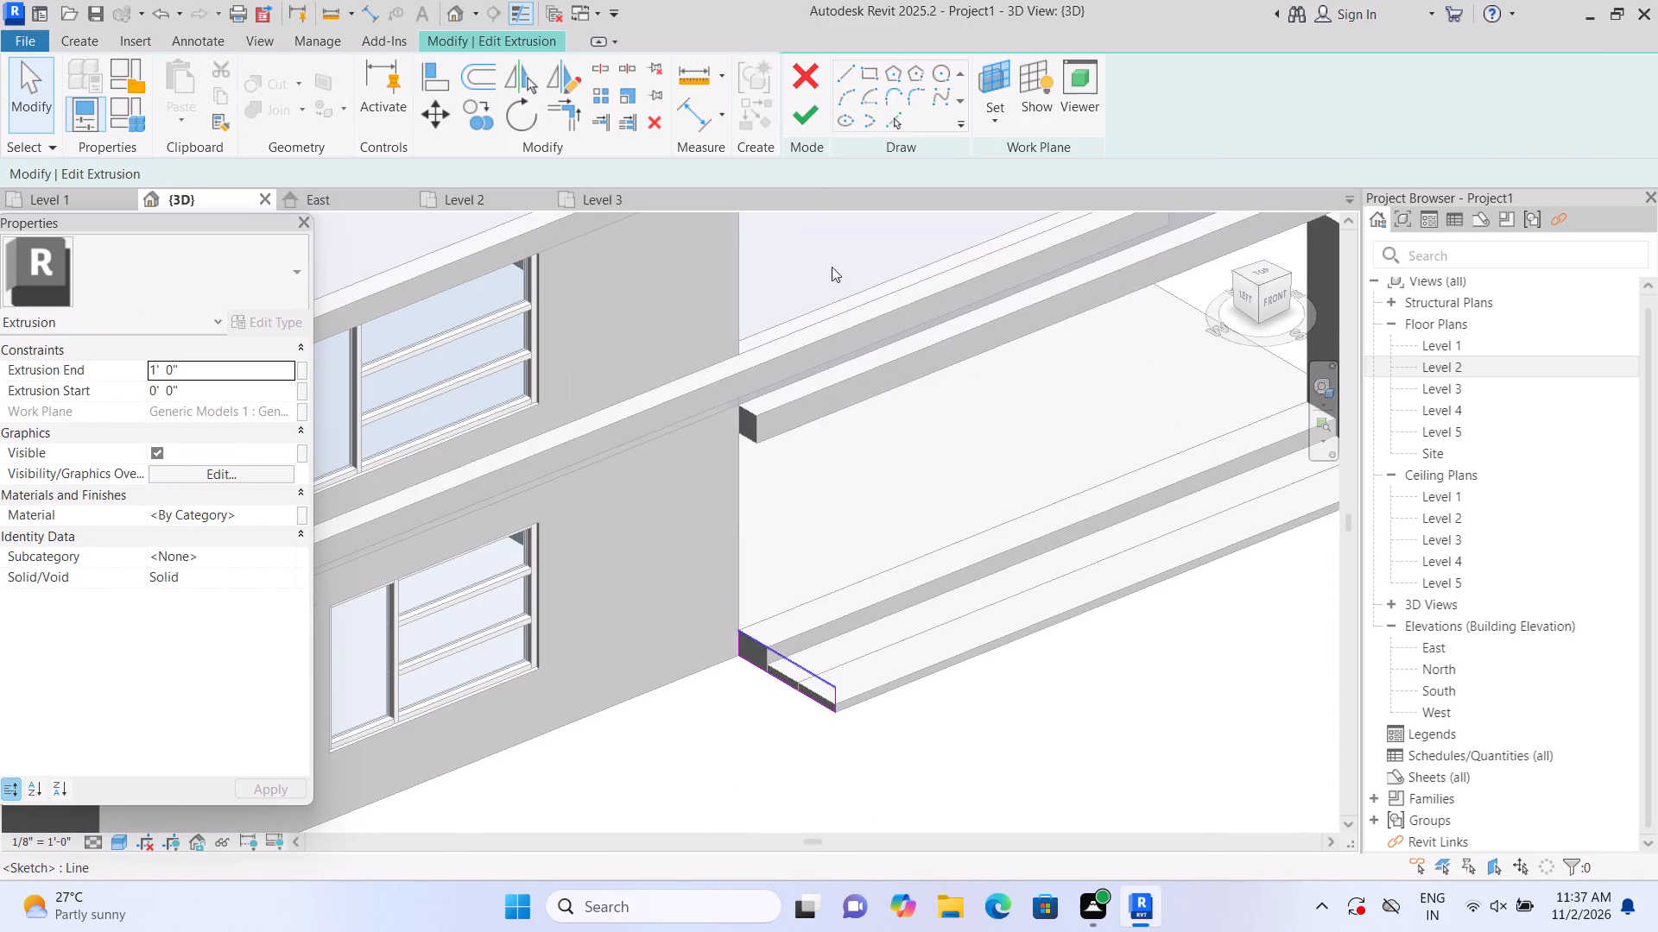
double_click(820, 103)
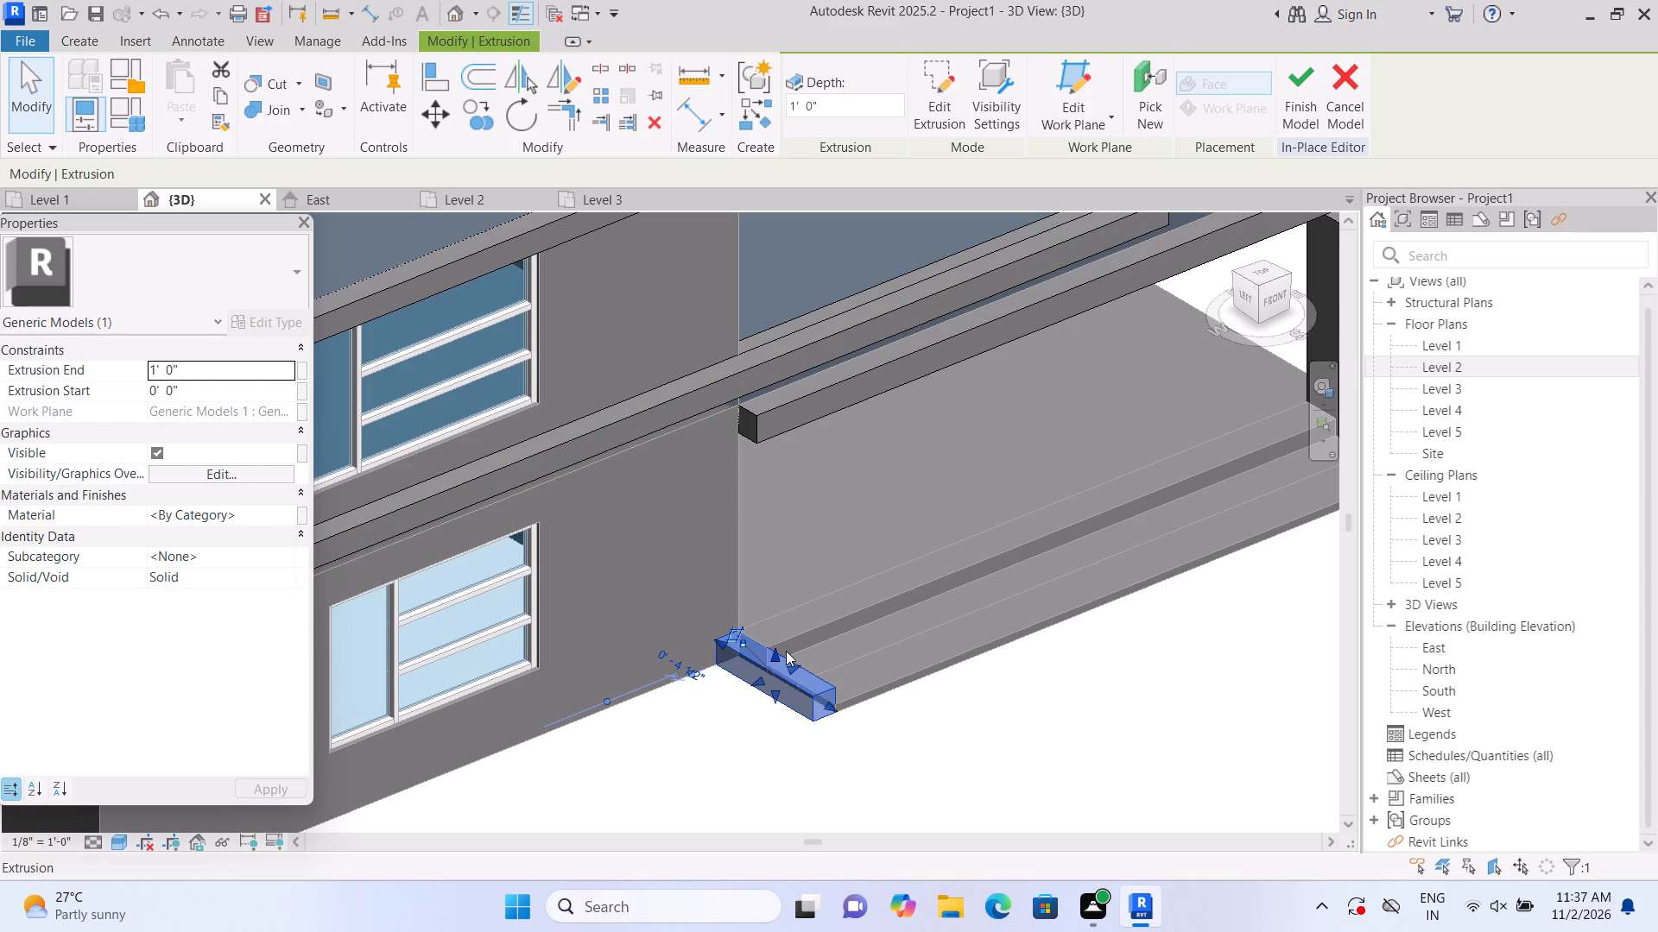
left_click_drag(775, 657, 765, 505)
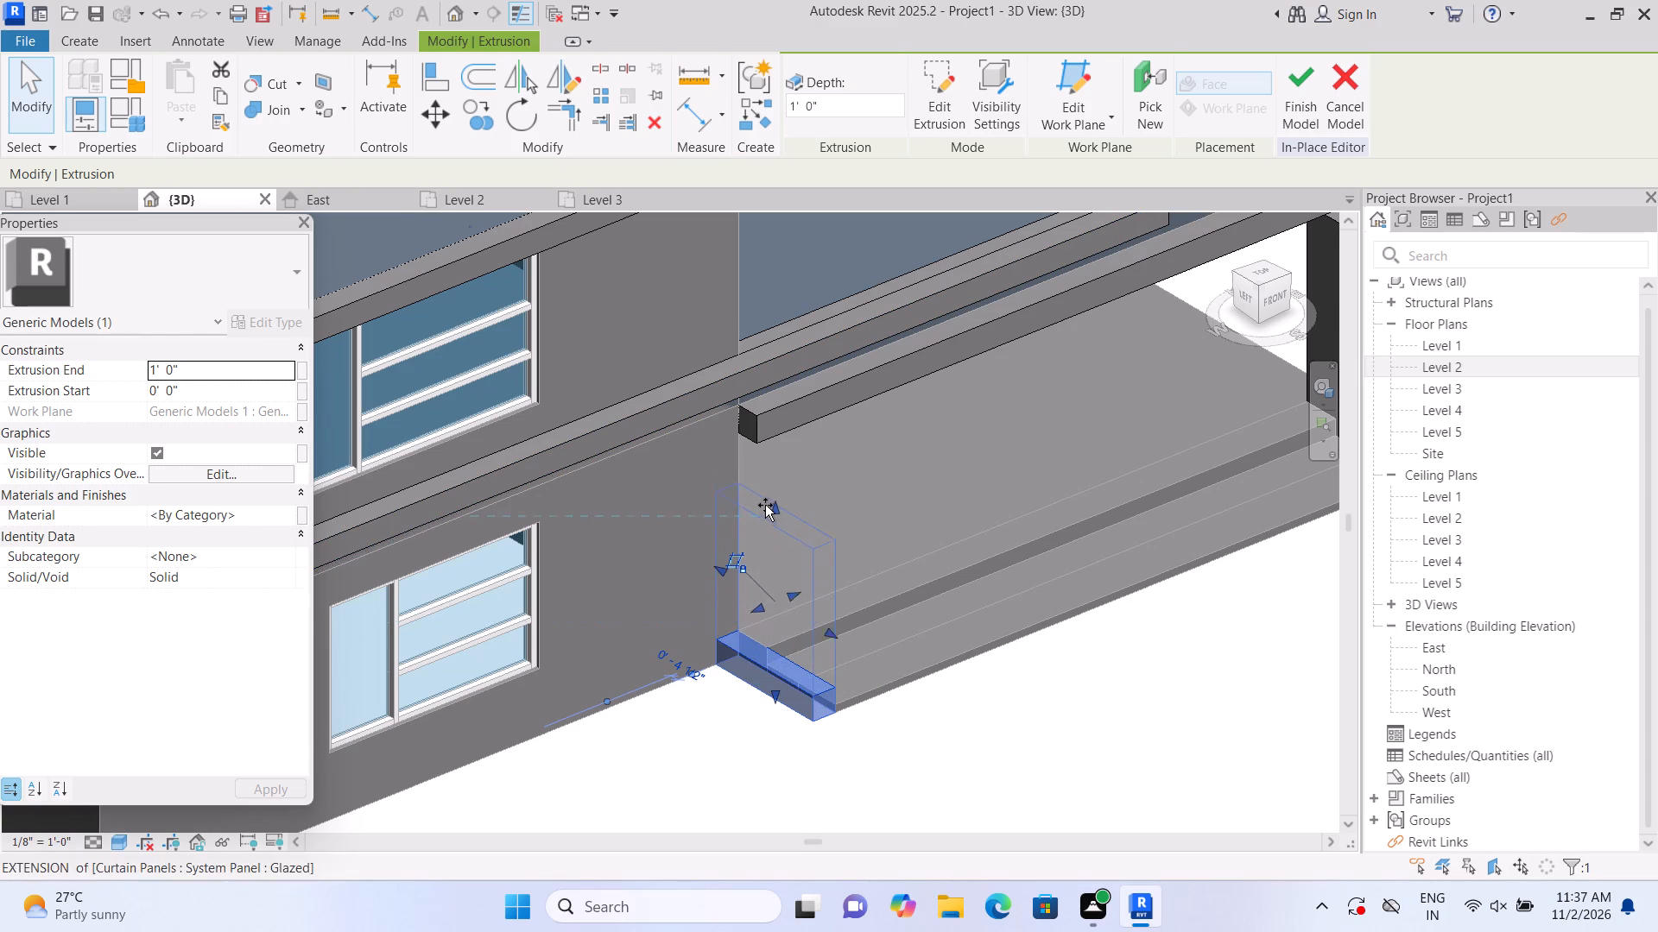
left_click_drag(765, 505, 755, 457)
left_click(706, 773)
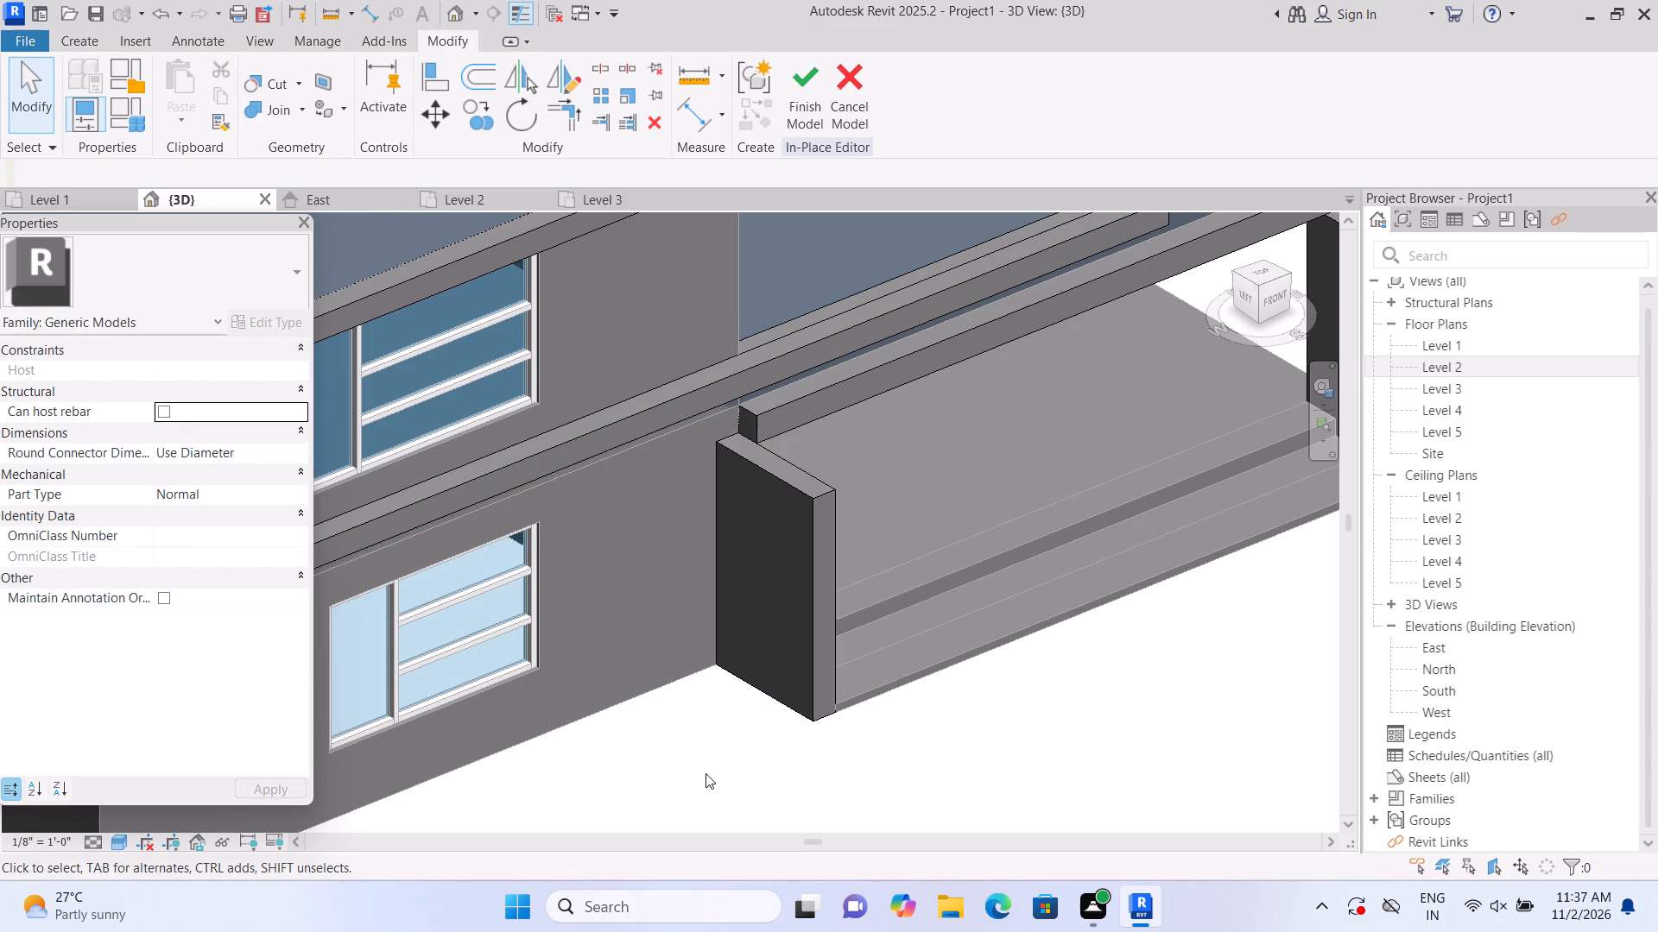
Extend the band's window-wall end along the facade to the outer face of the raised block below it.
scroll(751, 377, "up", 2)
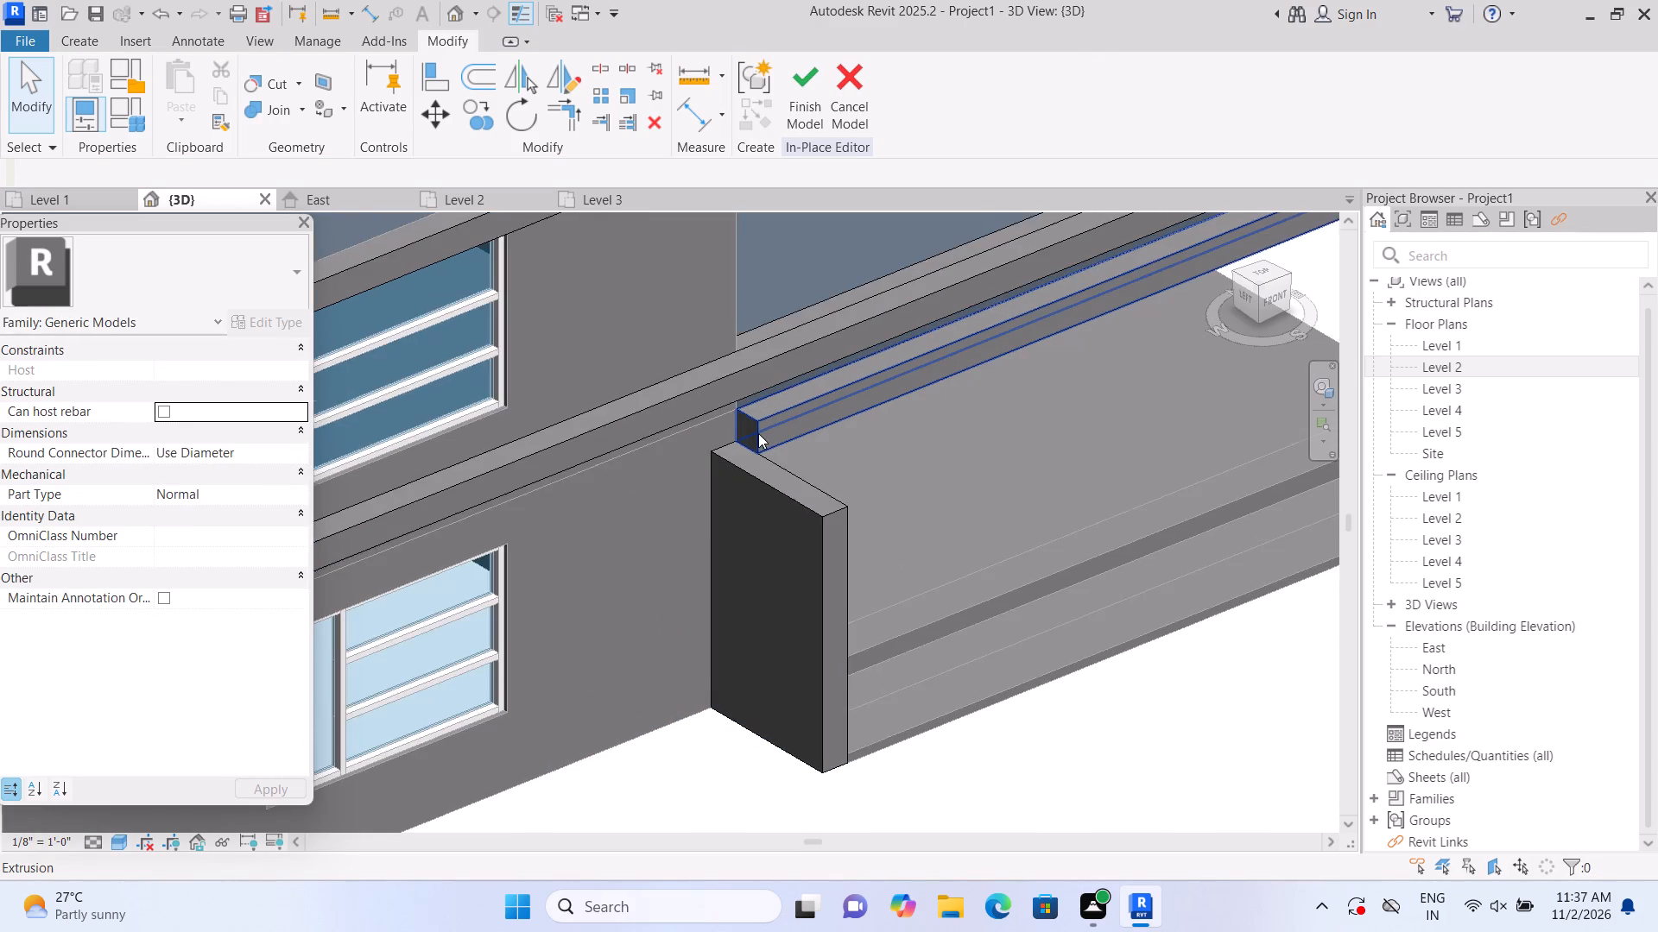
scroll(758, 433, "up", 2)
left_click(758, 433)
left_click_drag(732, 431, 716, 439)
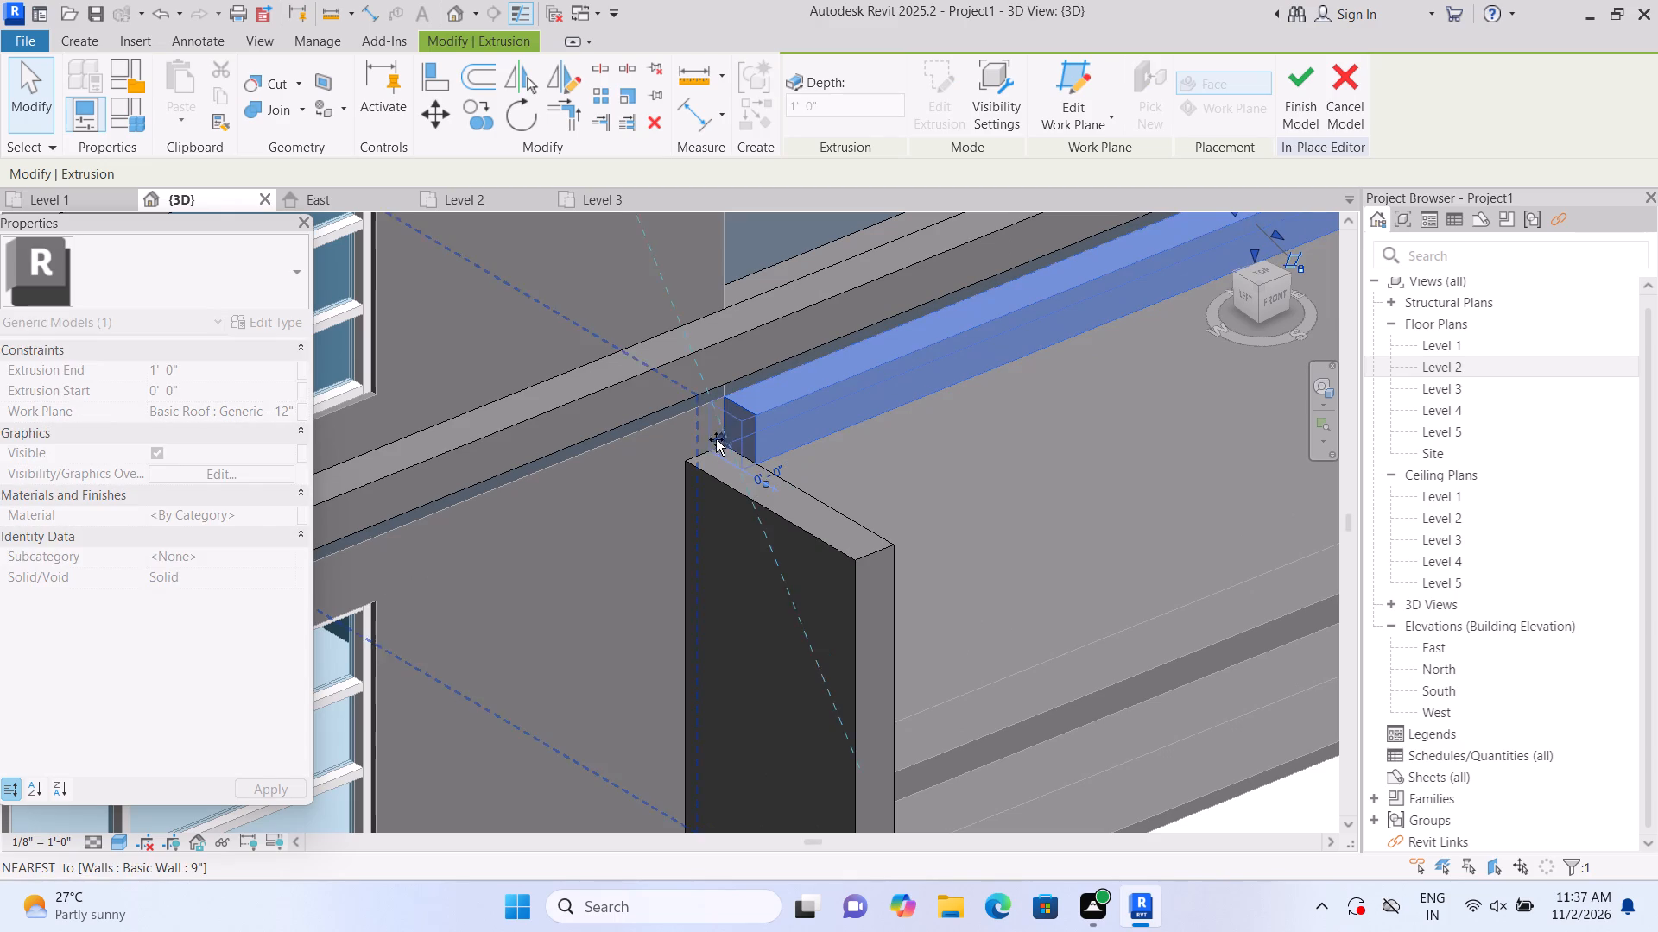
left_click_drag(716, 439, 708, 445)
left_click(706, 442)
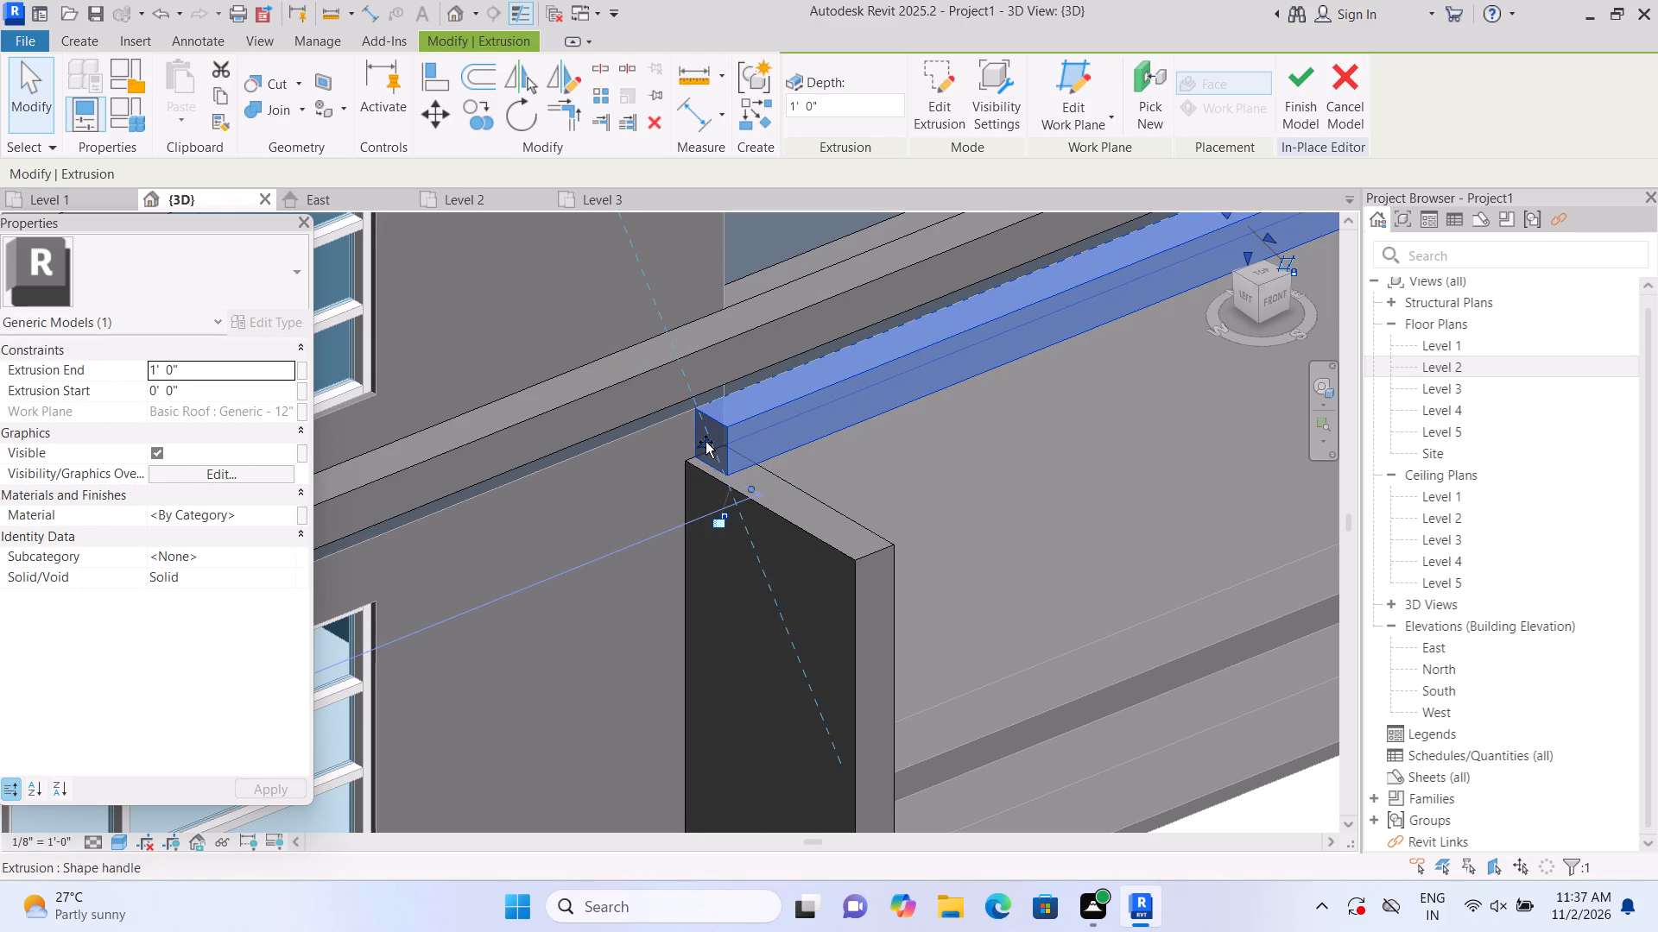
left_click(655, 727)
Examine the porch frame formed by the band and the two raised end blocks from several angles.
scroll(644, 699, "down", 6)
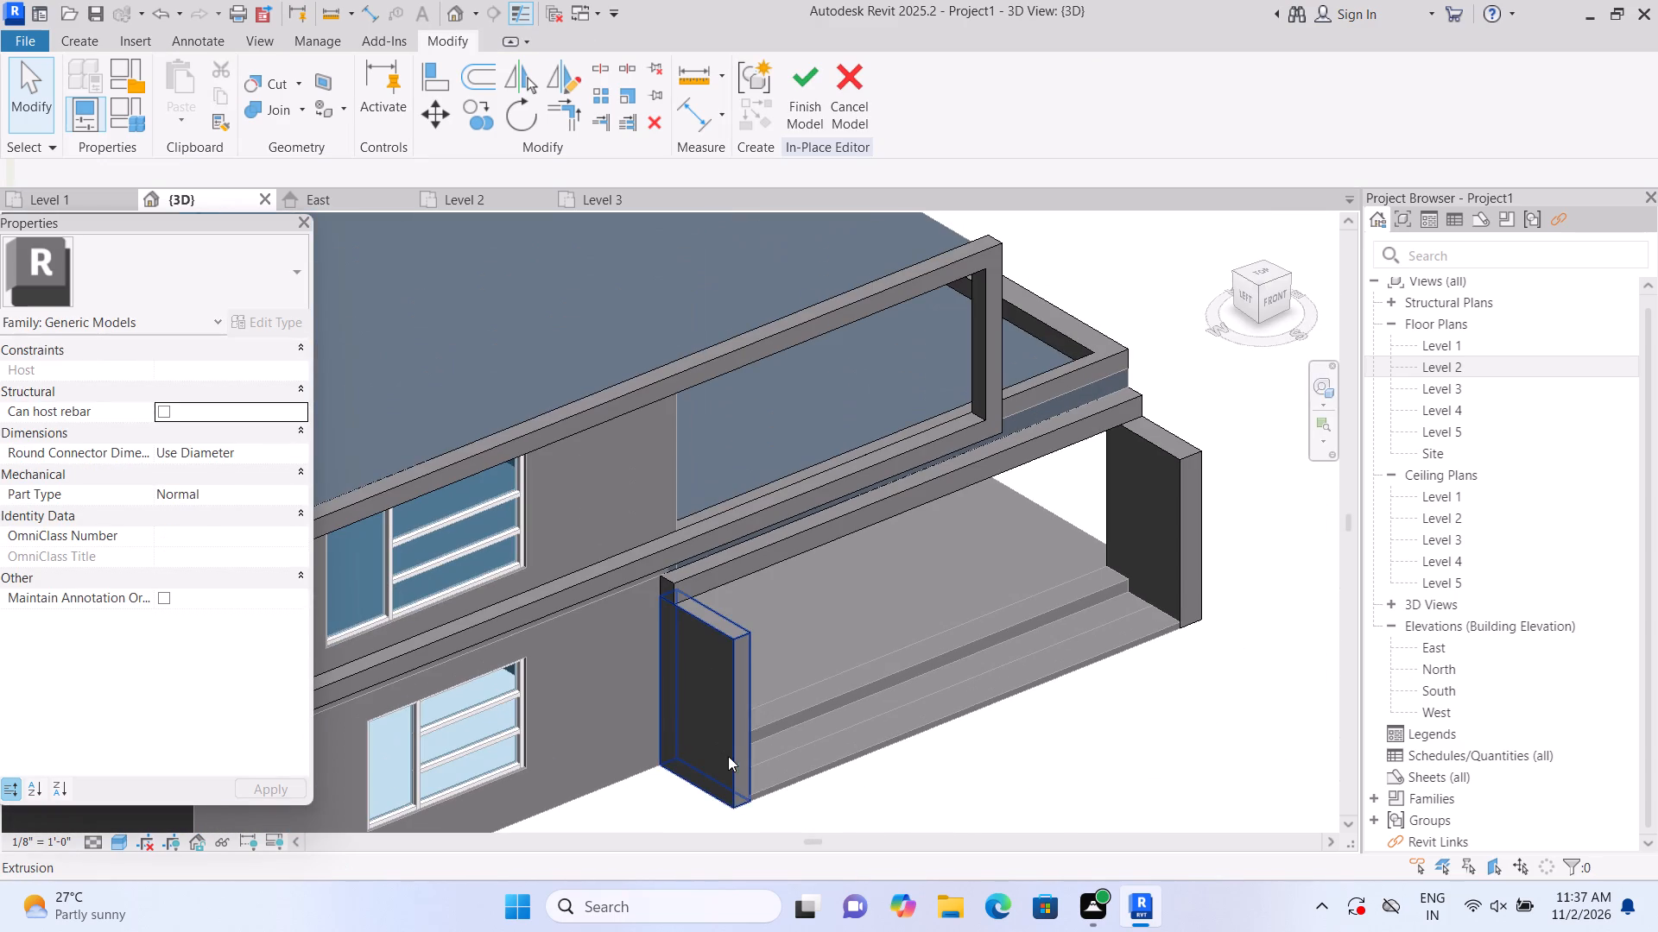
middle_click_drag(957, 778, 835, 619)
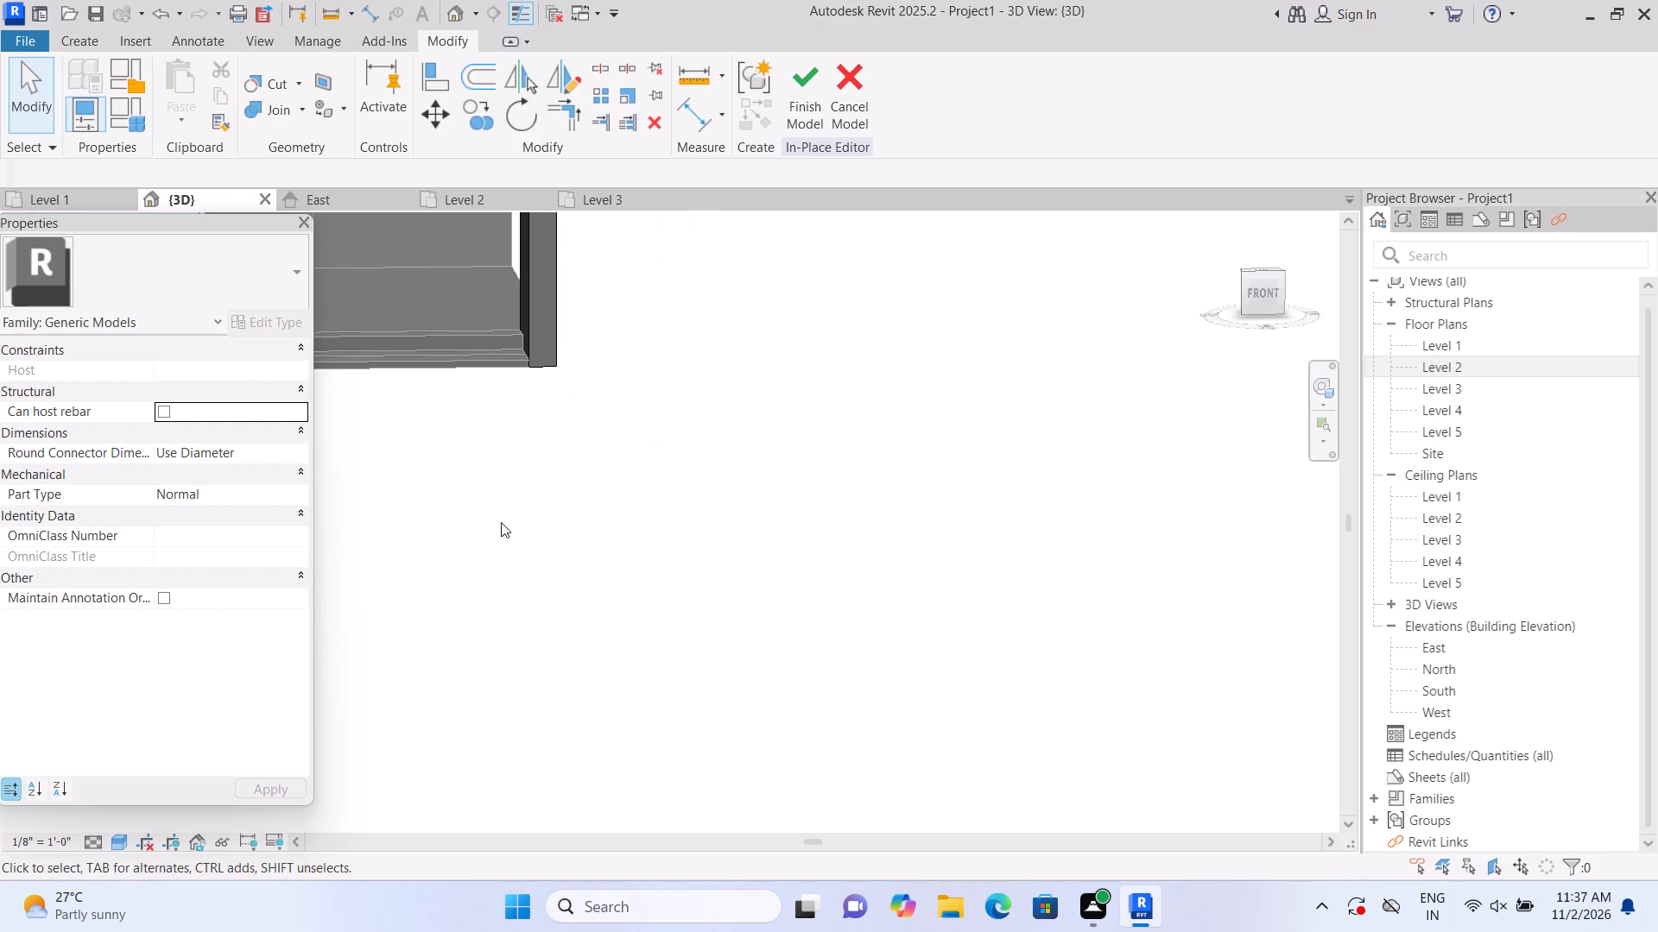
scroll(522, 530, "down", 6)
middle_click_drag(364, 602, 552, 621)
middle_click_drag(414, 646, 445, 663, "shift")
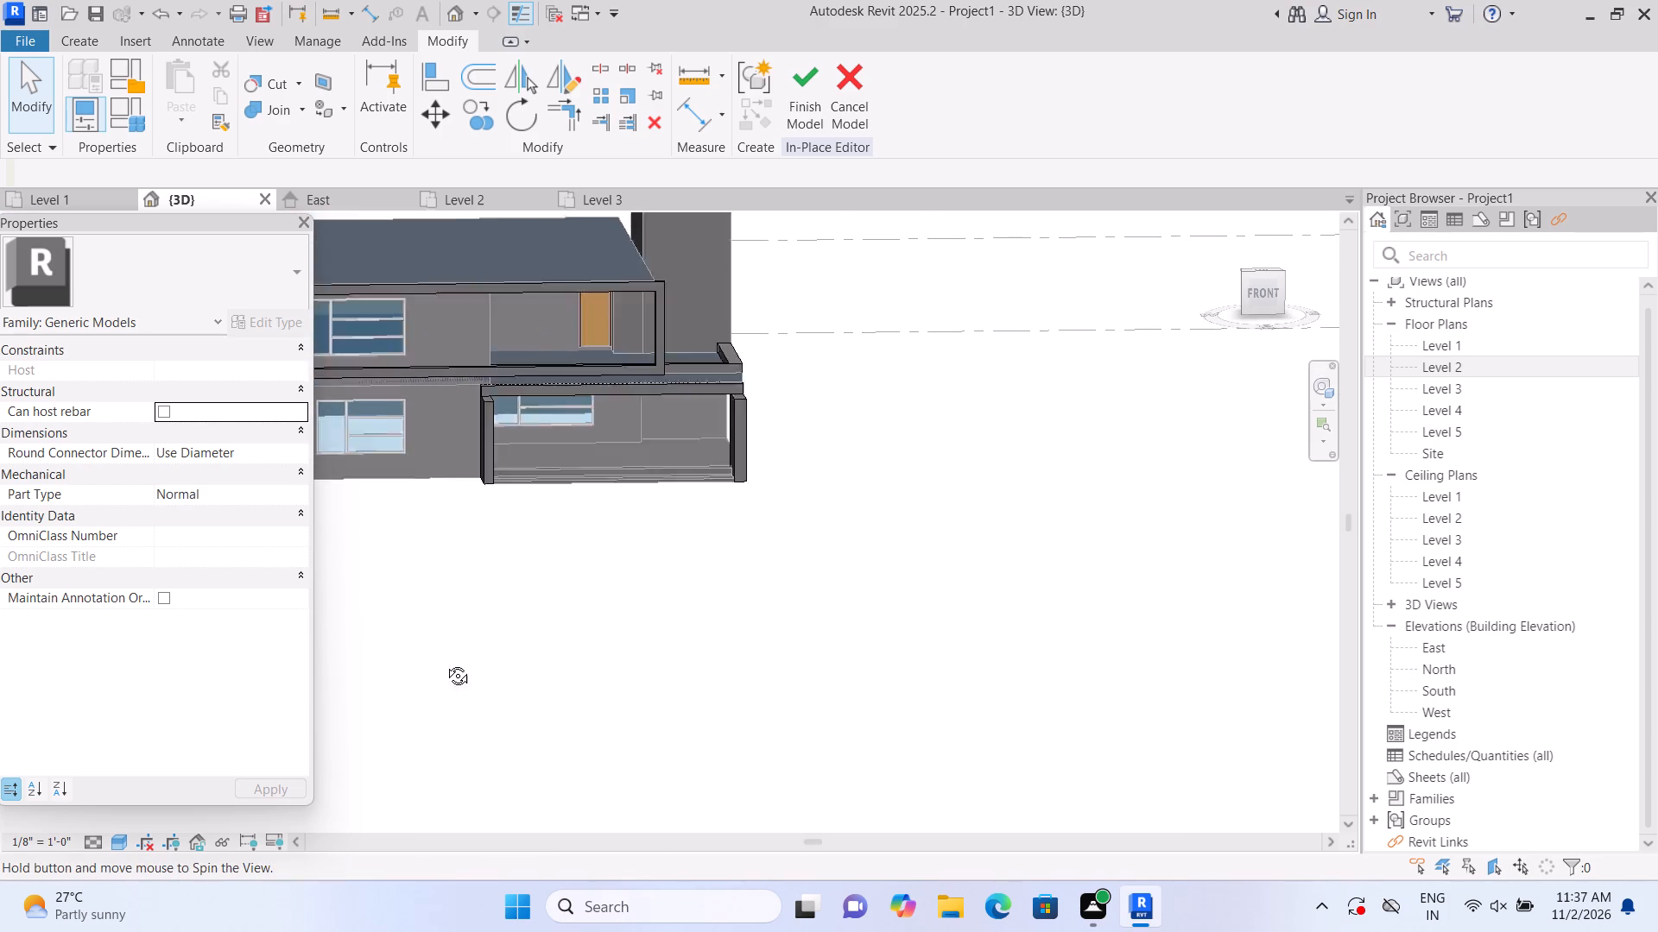
middle_click_drag(445, 663, 513, 675, "shift")
scroll(732, 647, "up", 1)
scroll(748, 564, "up", 1)
middle_click_drag(748, 574, 733, 760)
scroll(751, 715, "up", 6)
scroll(842, 776, "down", 4)
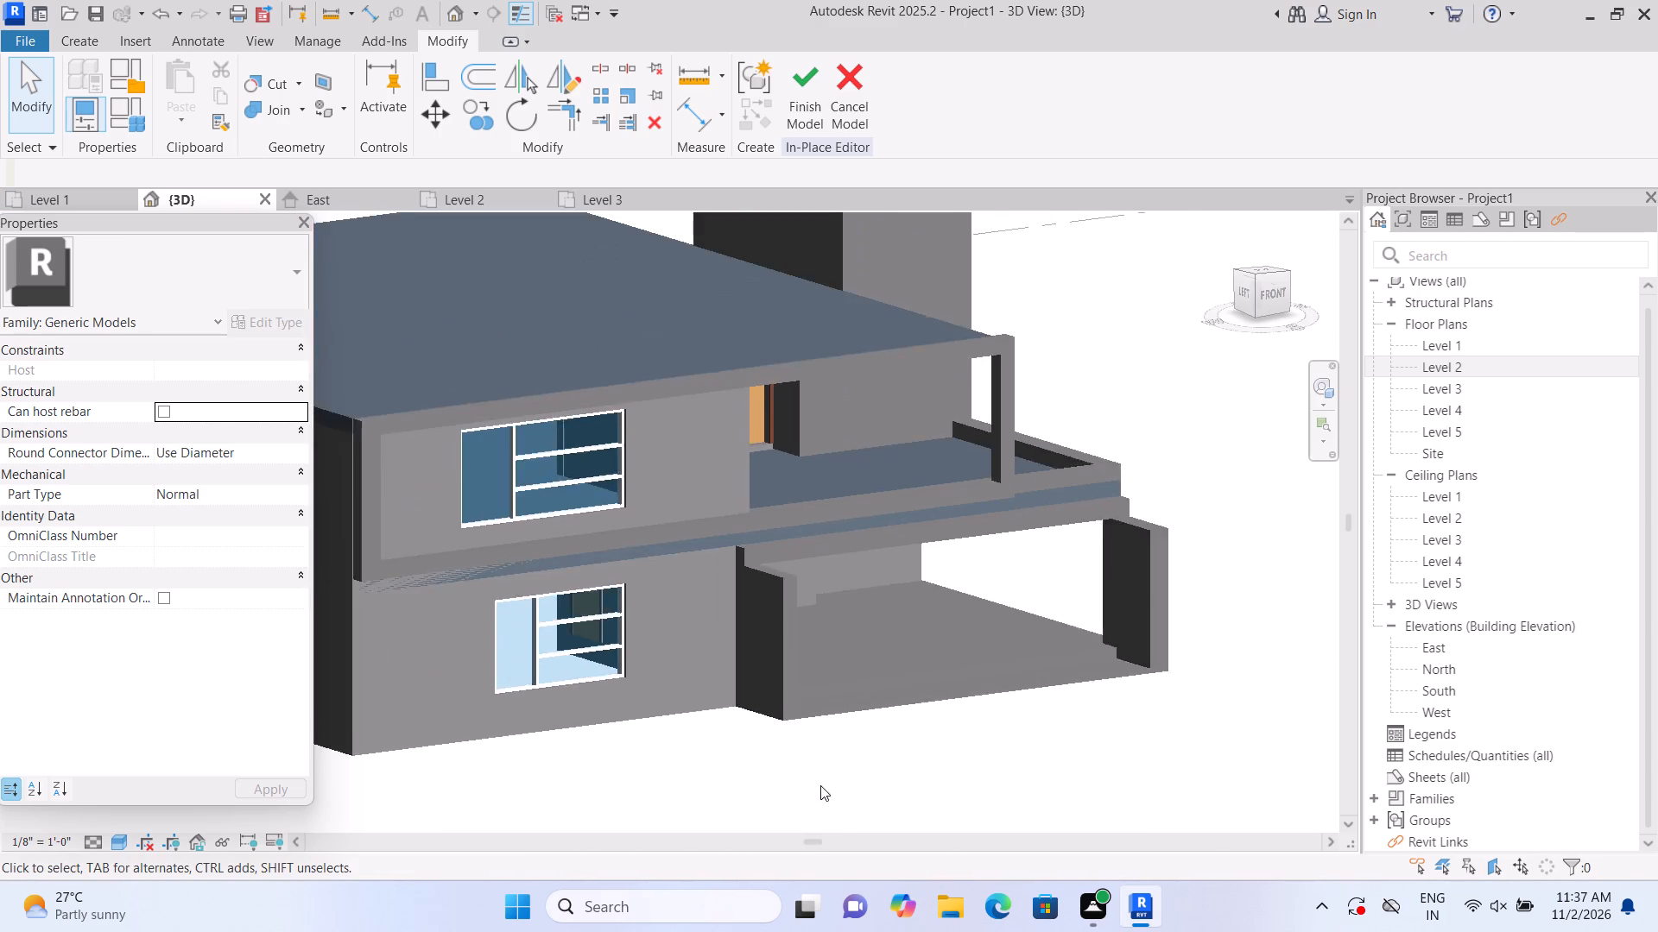
Extend the front face of the band above the porch outward to line up with the front faces of the two raised side blocks.
scroll(820, 785, "down", 2)
scroll(1020, 641, "up", 2)
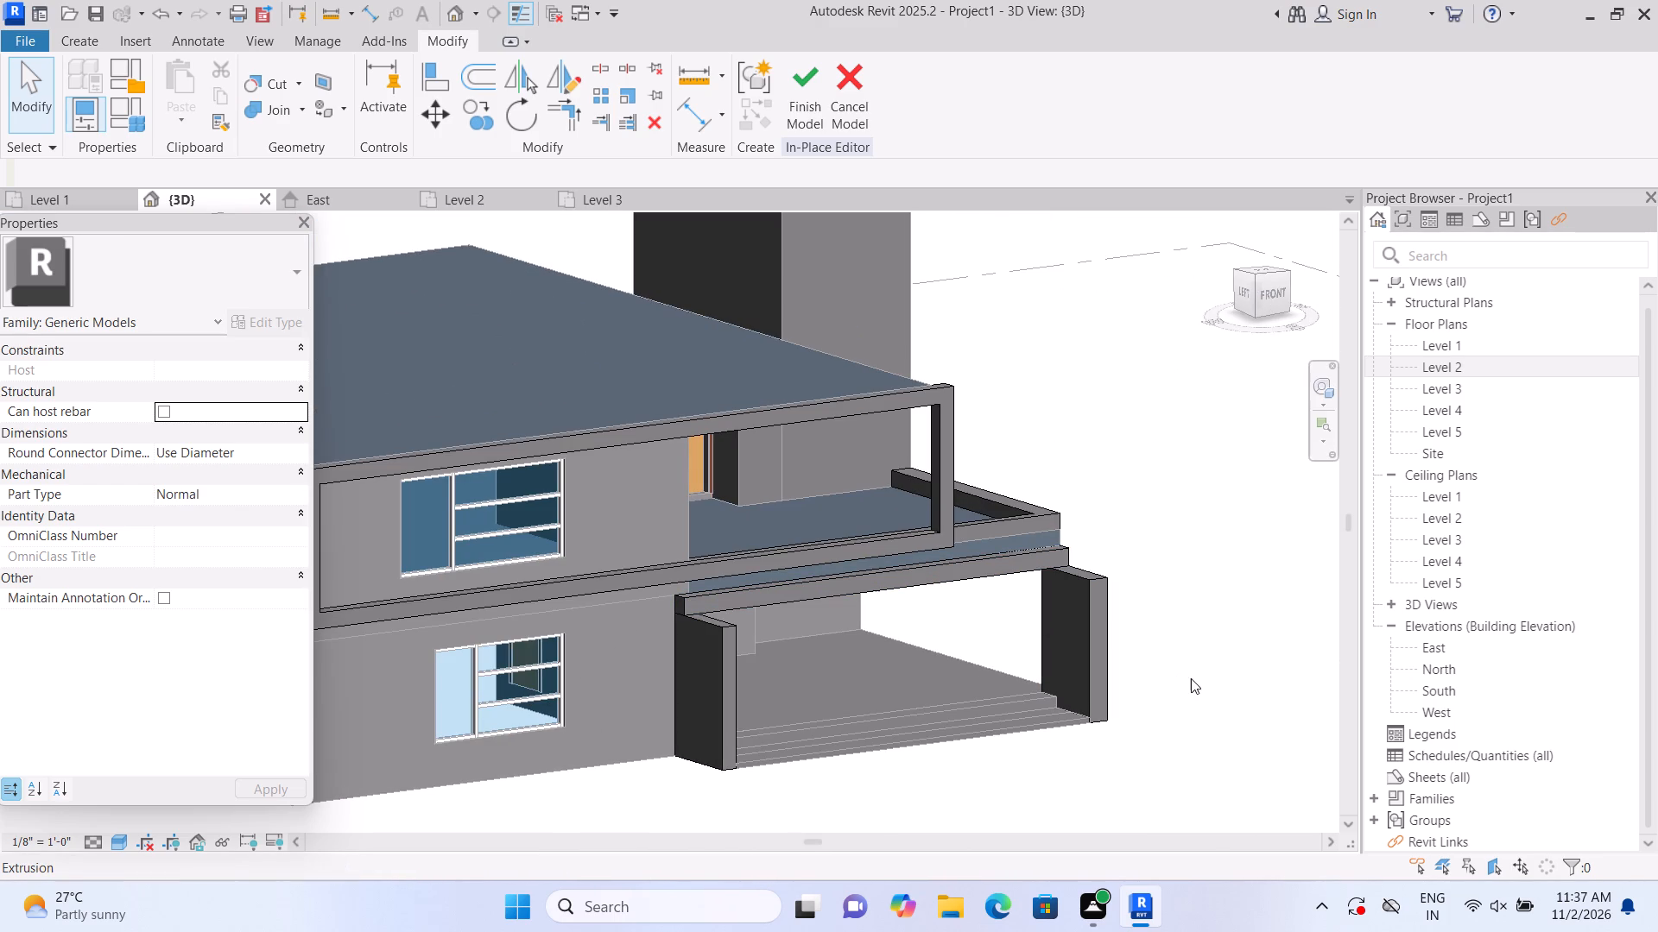
middle_click_drag(1213, 679, 864, 742, "shift")
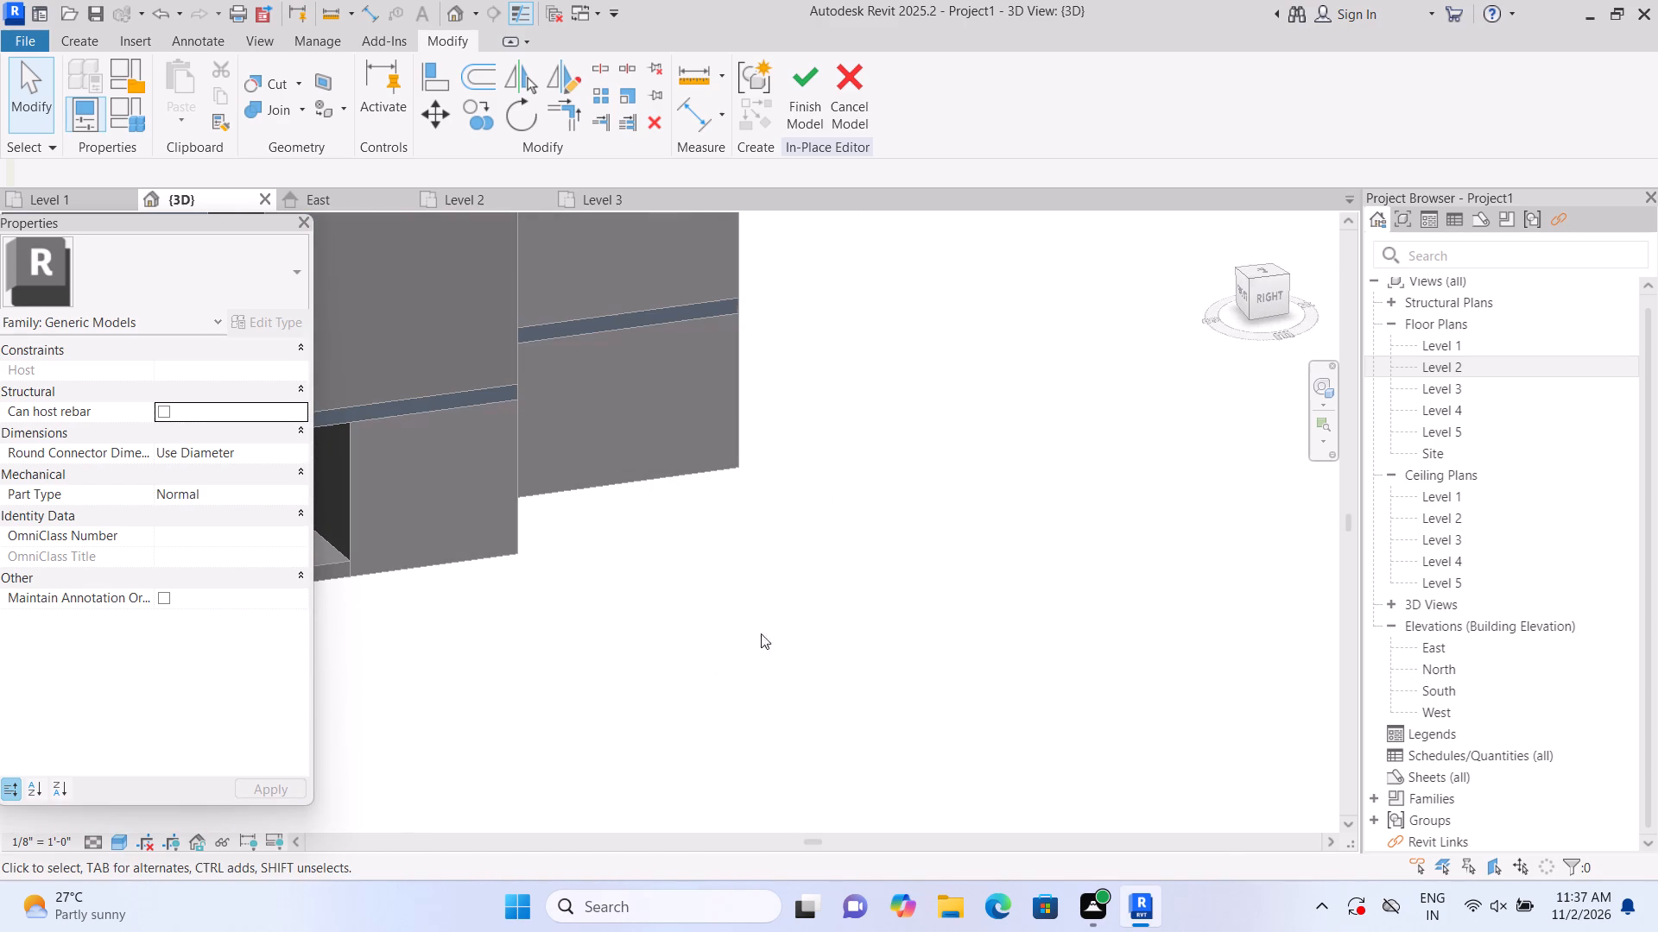
left_click(1225, 227)
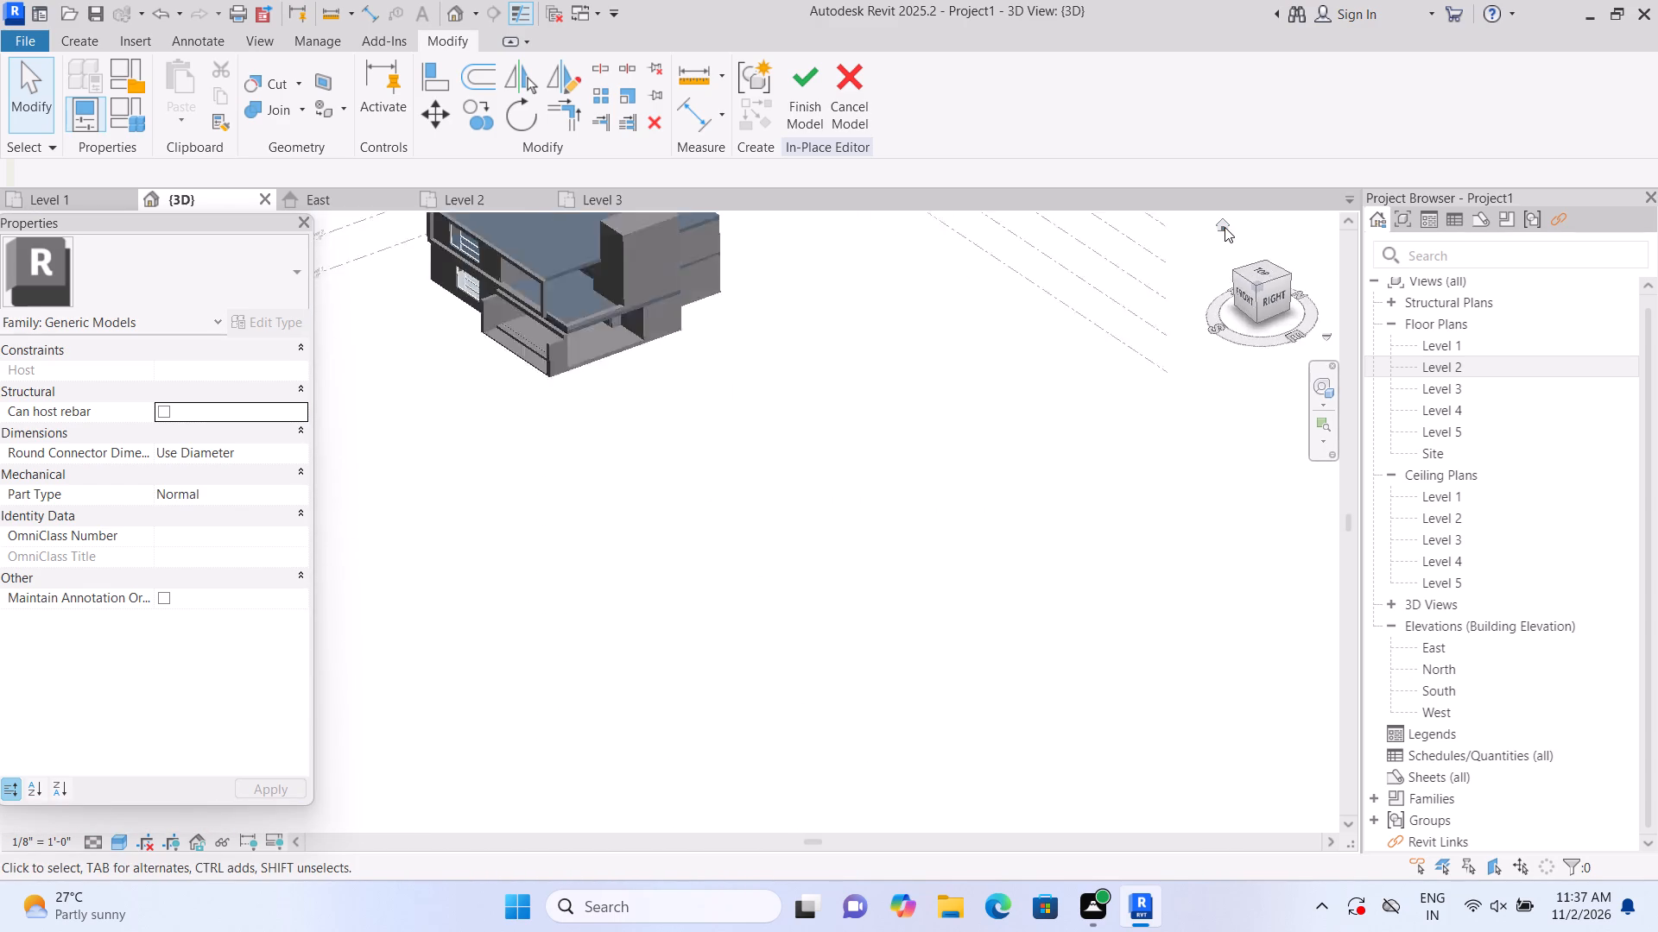
scroll(483, 655, "up", 2)
scroll(408, 603, "up", 4)
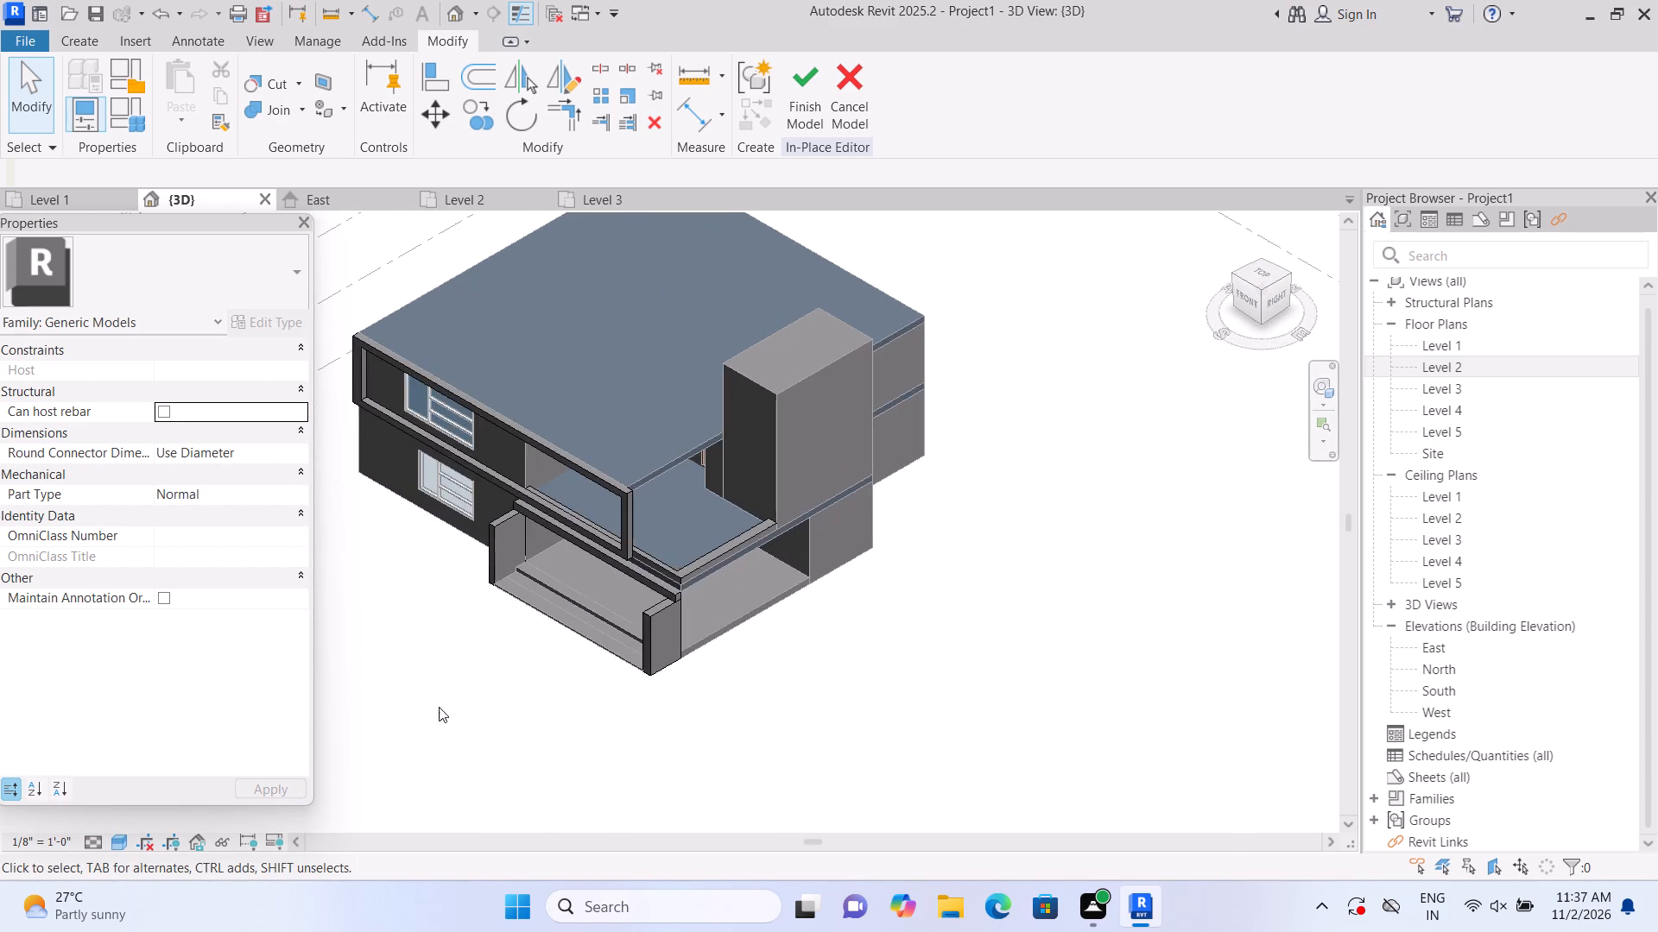
middle_click_drag(452, 610, 498, 740)
scroll(593, 723, "up", 2)
middle_click_drag(617, 728, 617, 585)
scroll(630, 582, "up", 1)
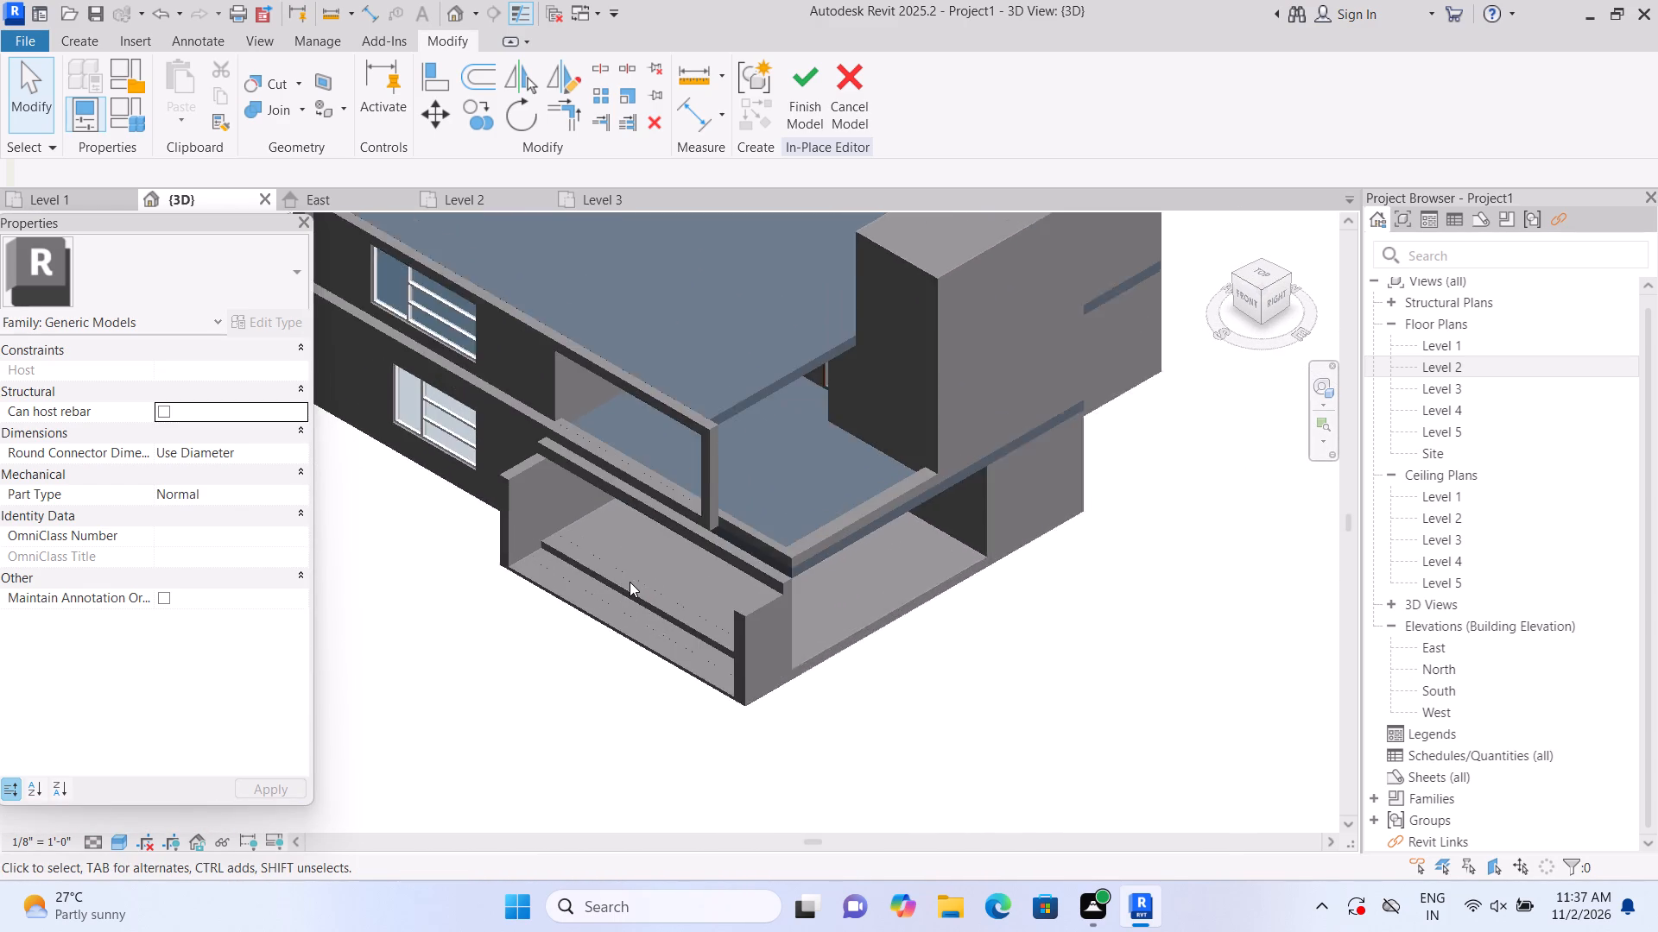
scroll(630, 582, "up", 4)
scroll(716, 507, "up", 1)
left_click(734, 478)
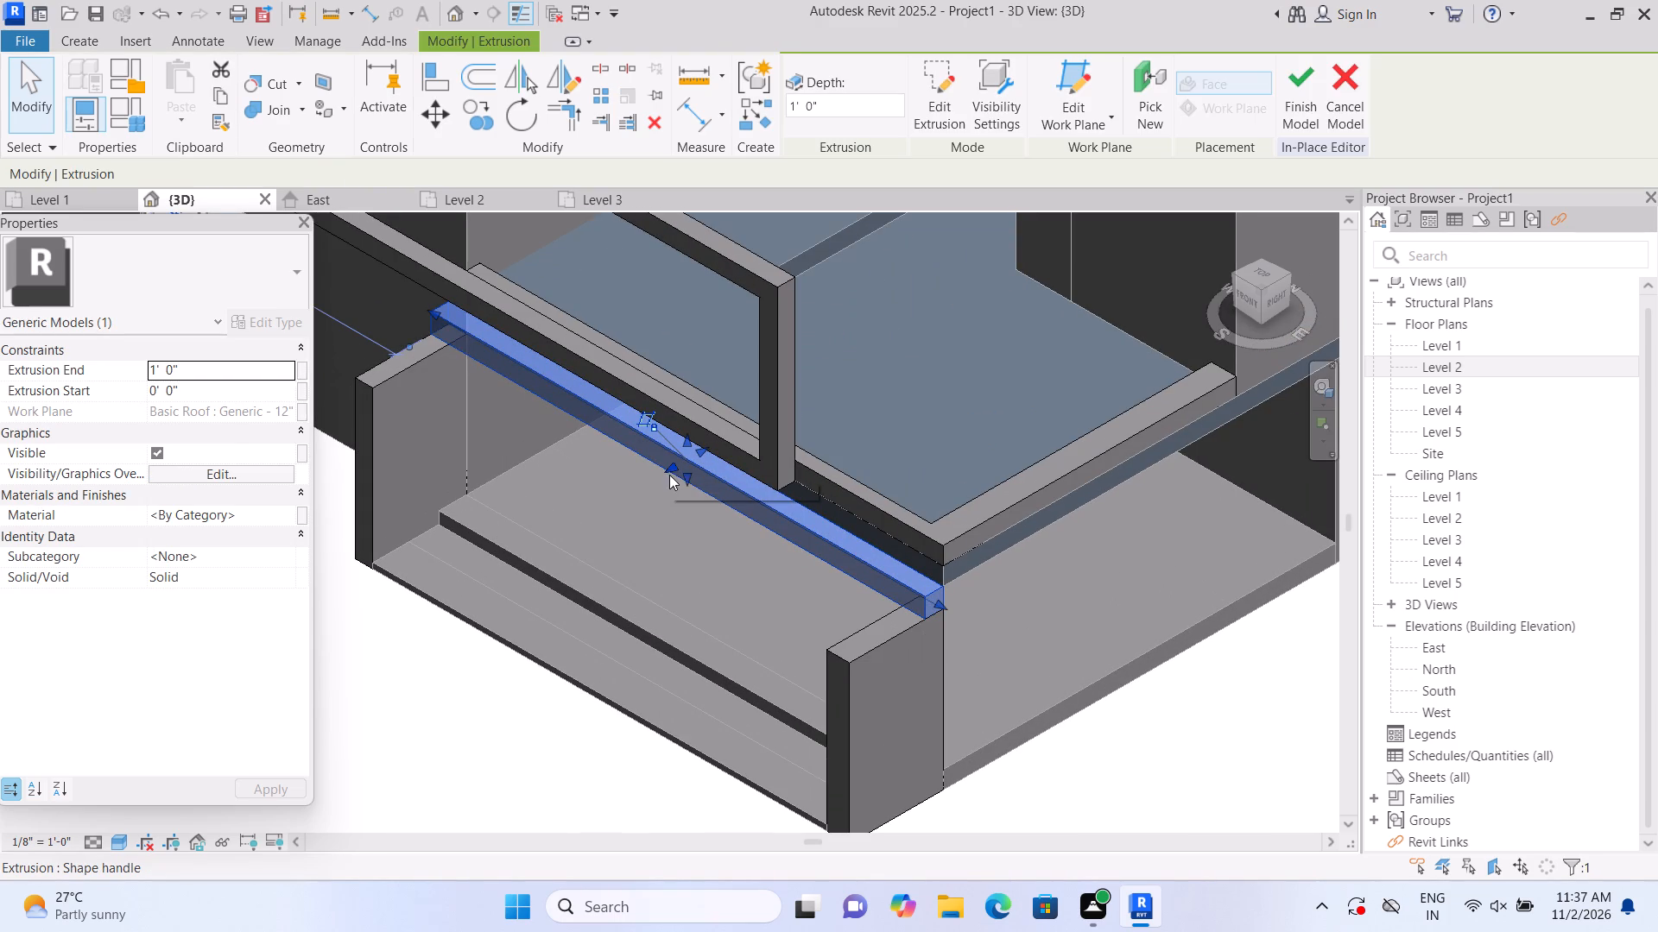
left_click_drag(668, 469, 611, 506)
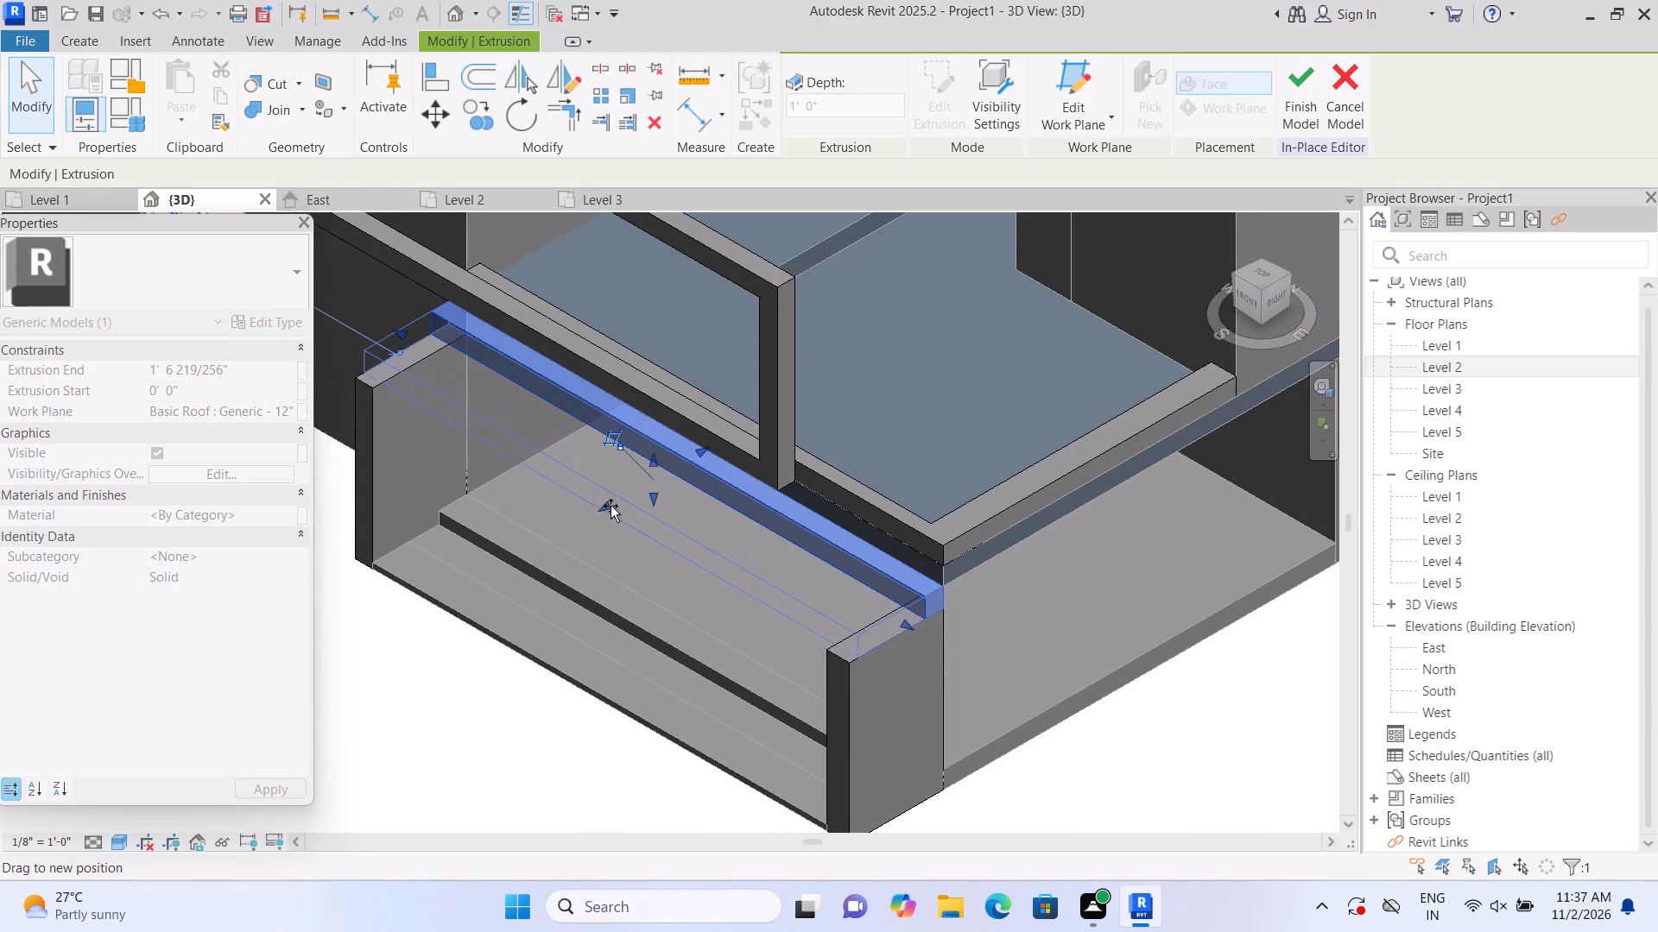
left_click_drag(611, 506, 610, 508)
left_click(495, 719)
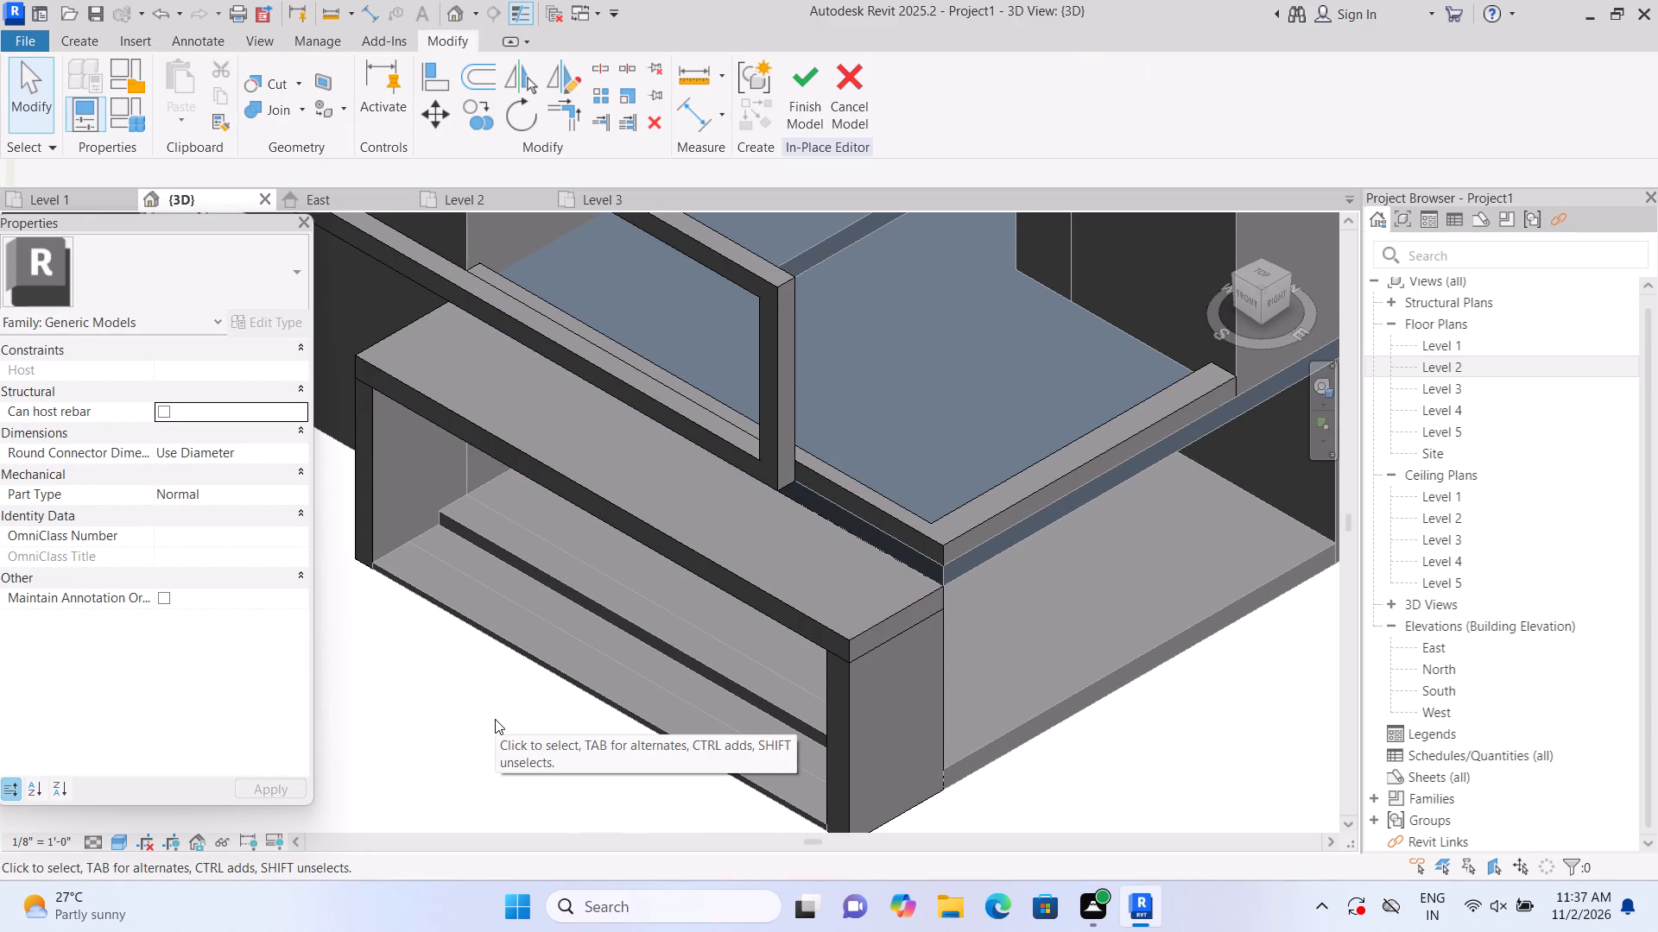
Join the geometry of the porch band with the raised side block beside the lower window wall.
scroll(495, 719, "down", 5)
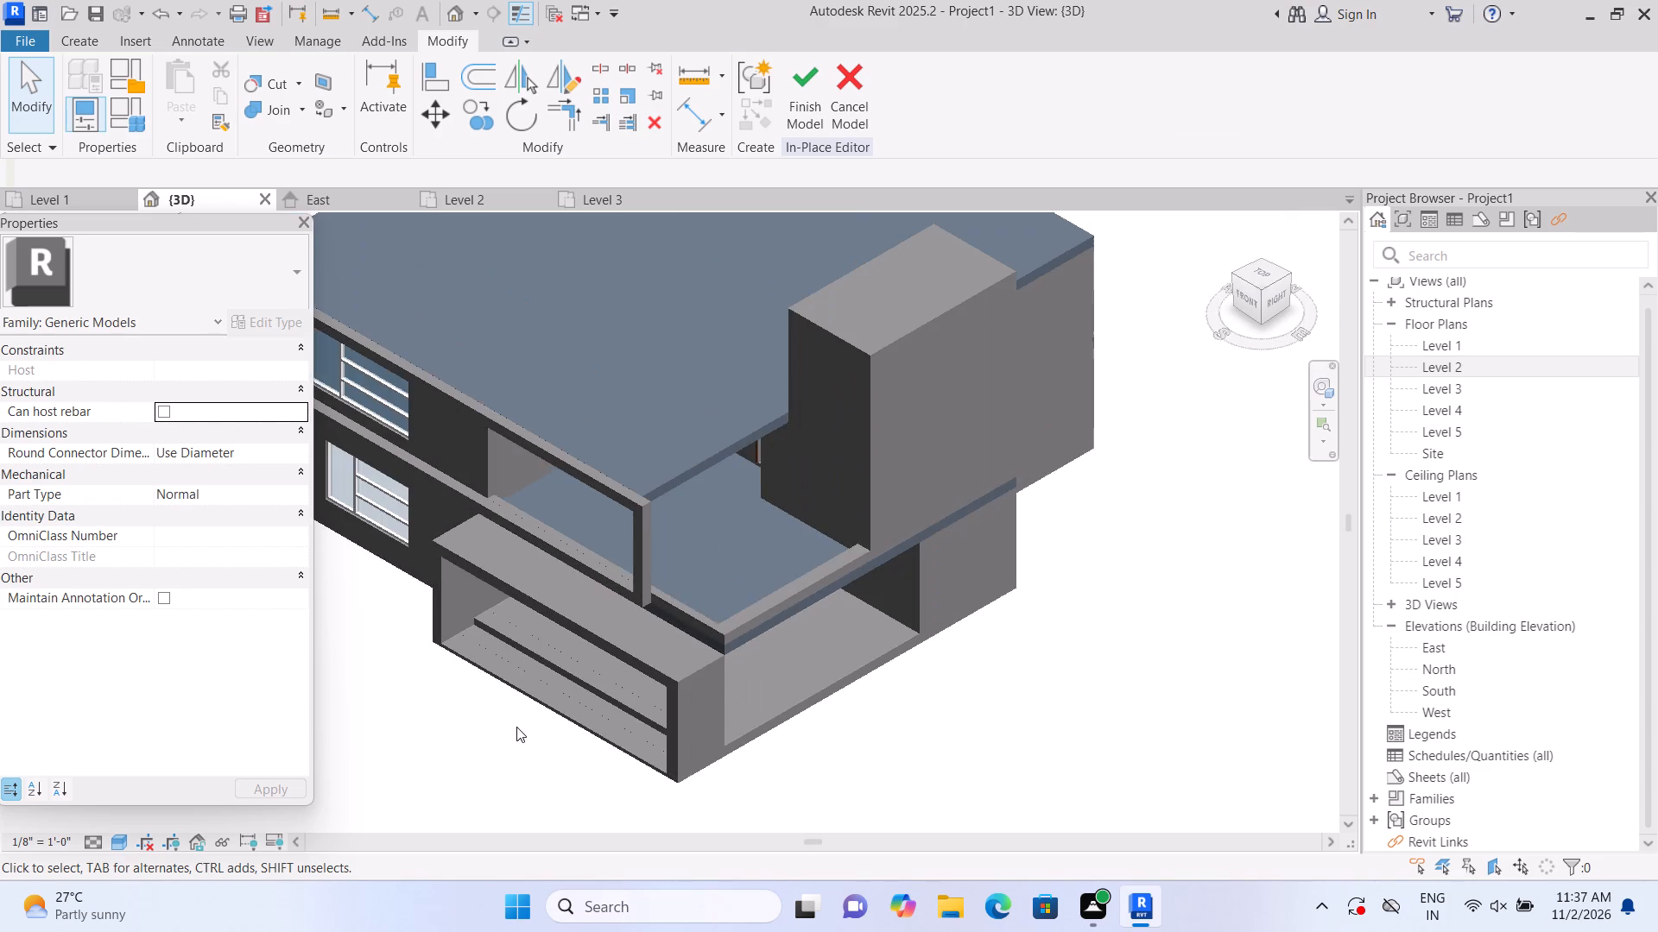
scroll(522, 727, "down", 2)
middle_click_drag(493, 744, 558, 756)
middle_click(593, 758)
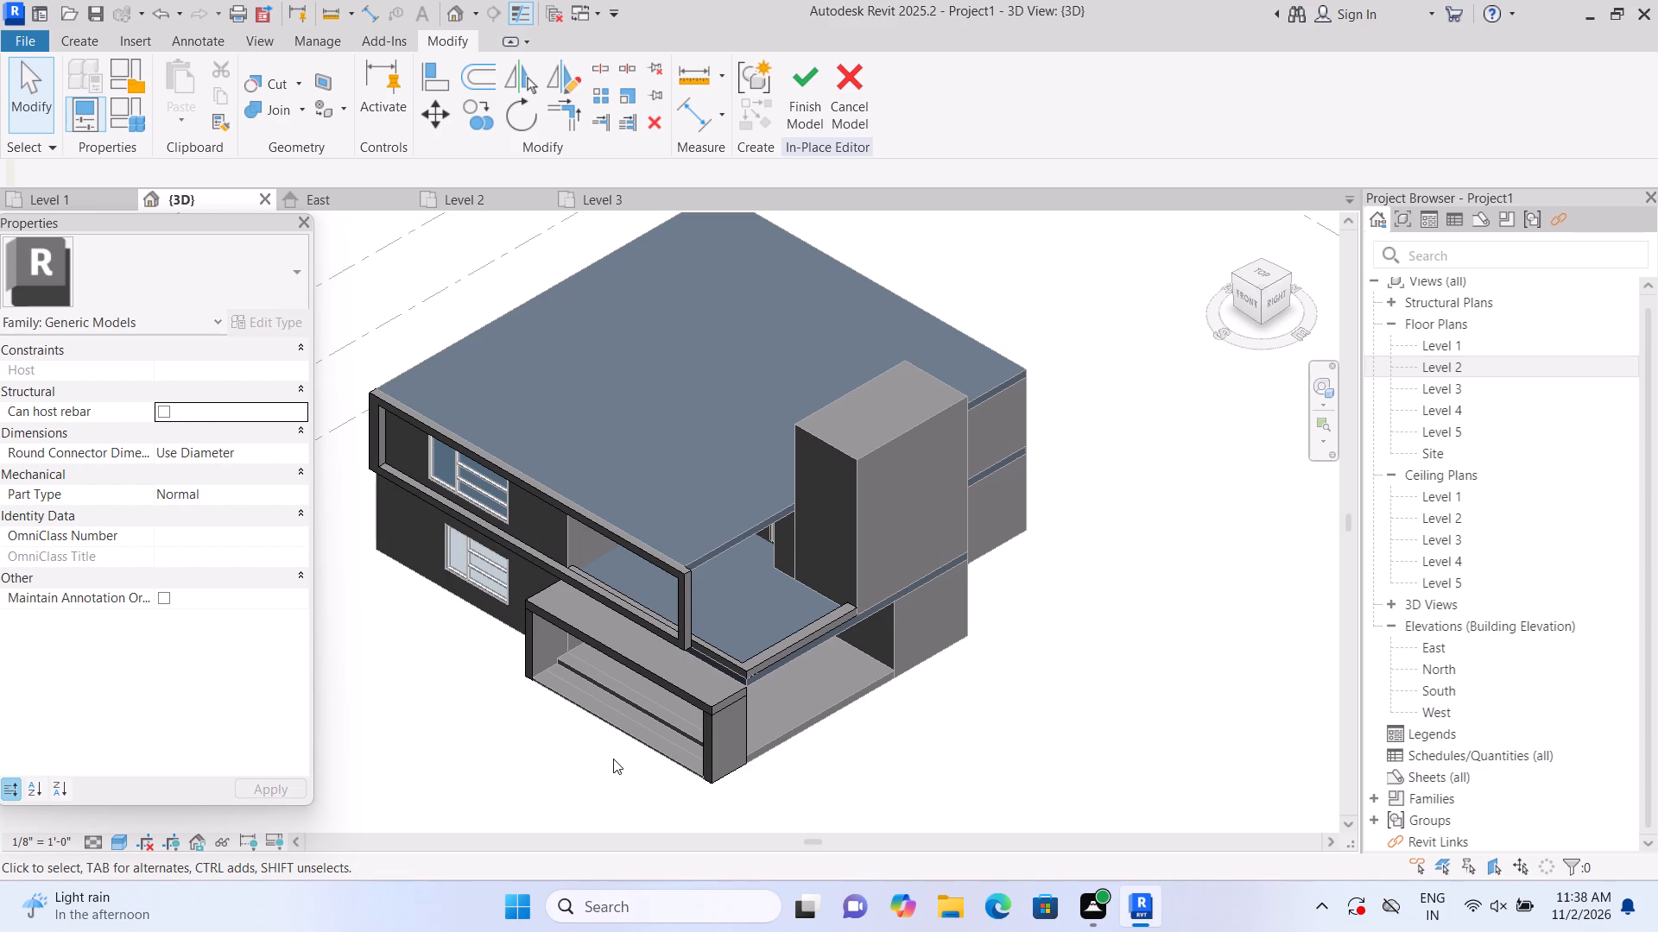
scroll(532, 701, "up", 2)
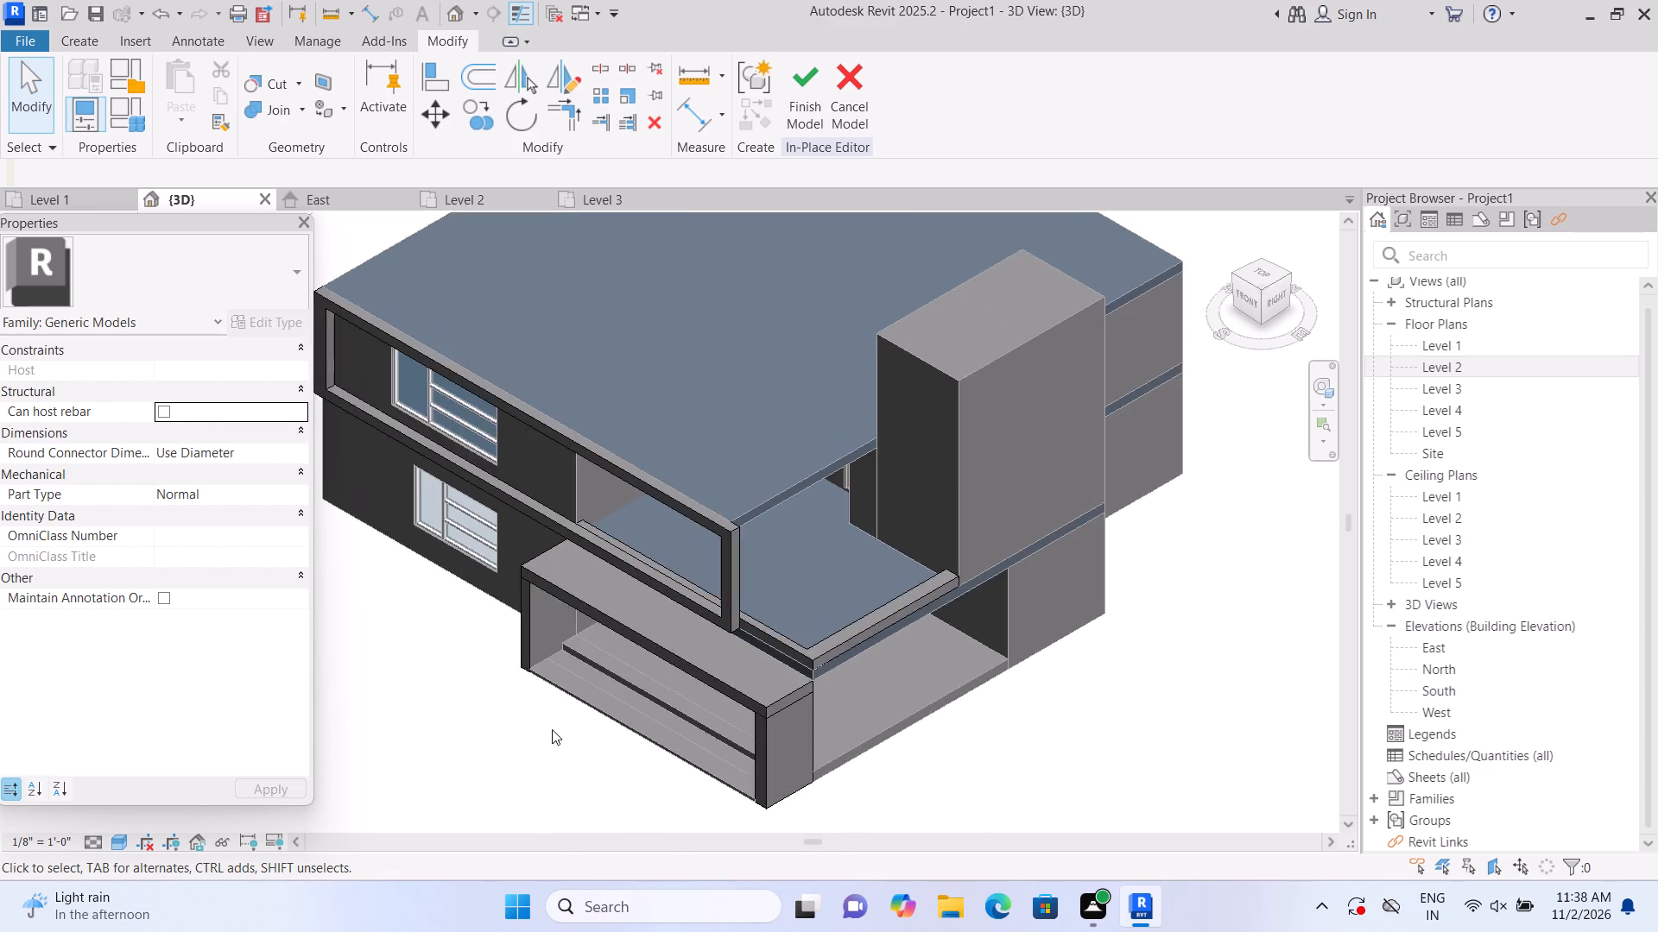
scroll(552, 729, "up", 1)
left_click(300, 115)
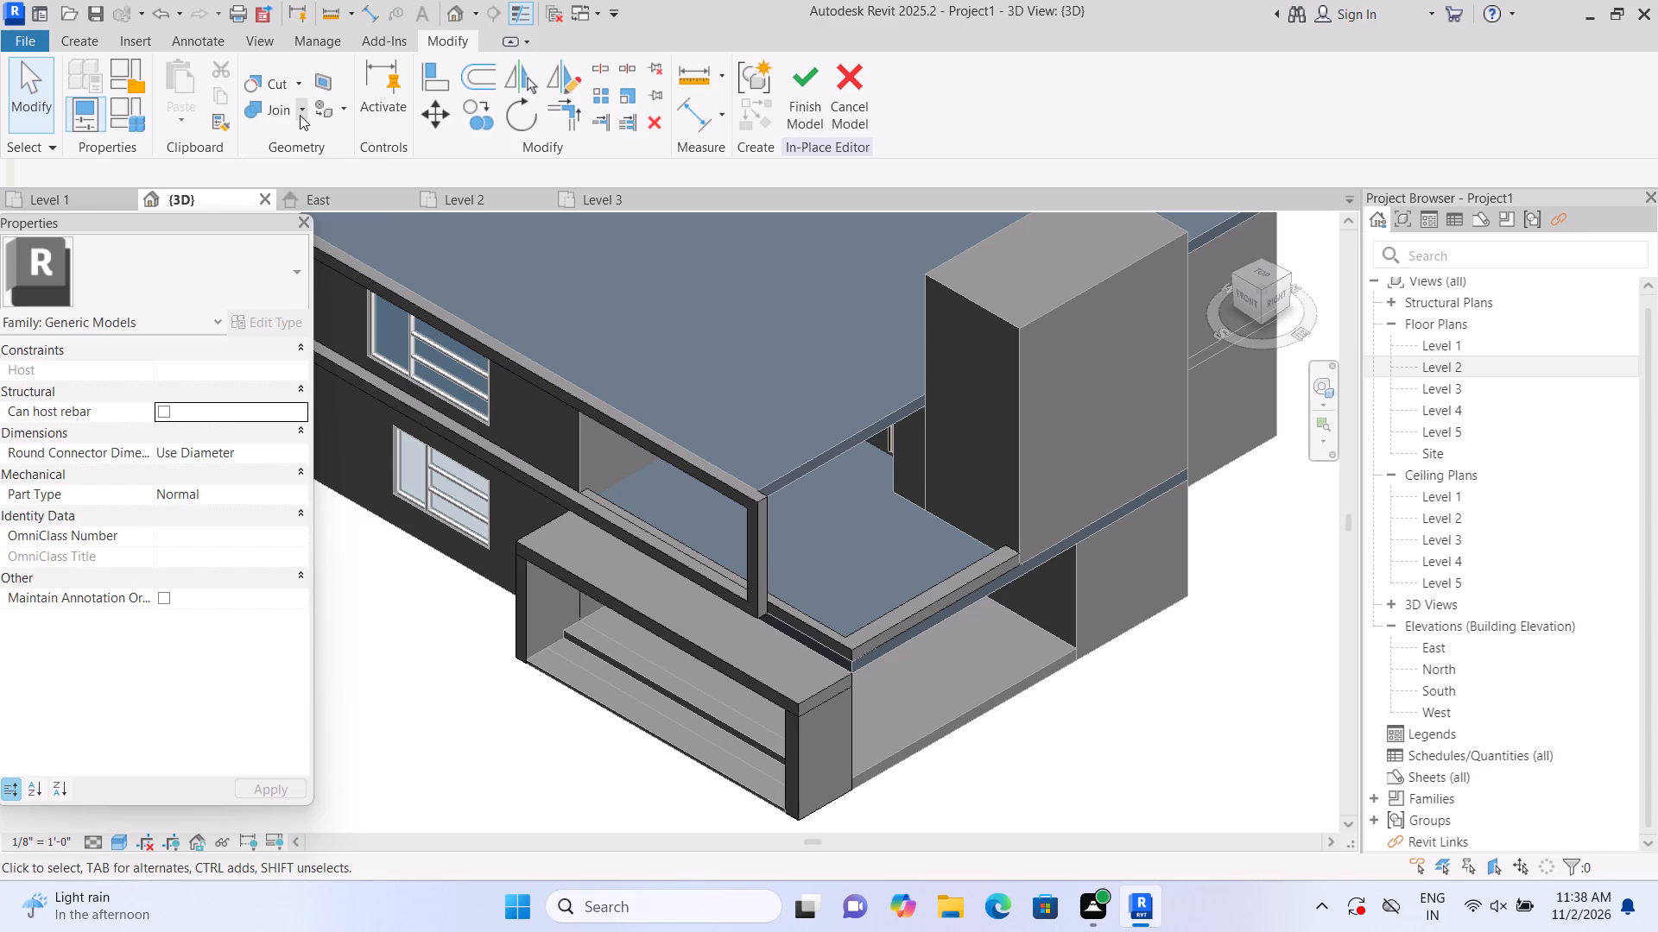
left_click(303, 148)
scroll(550, 580, "up", 1)
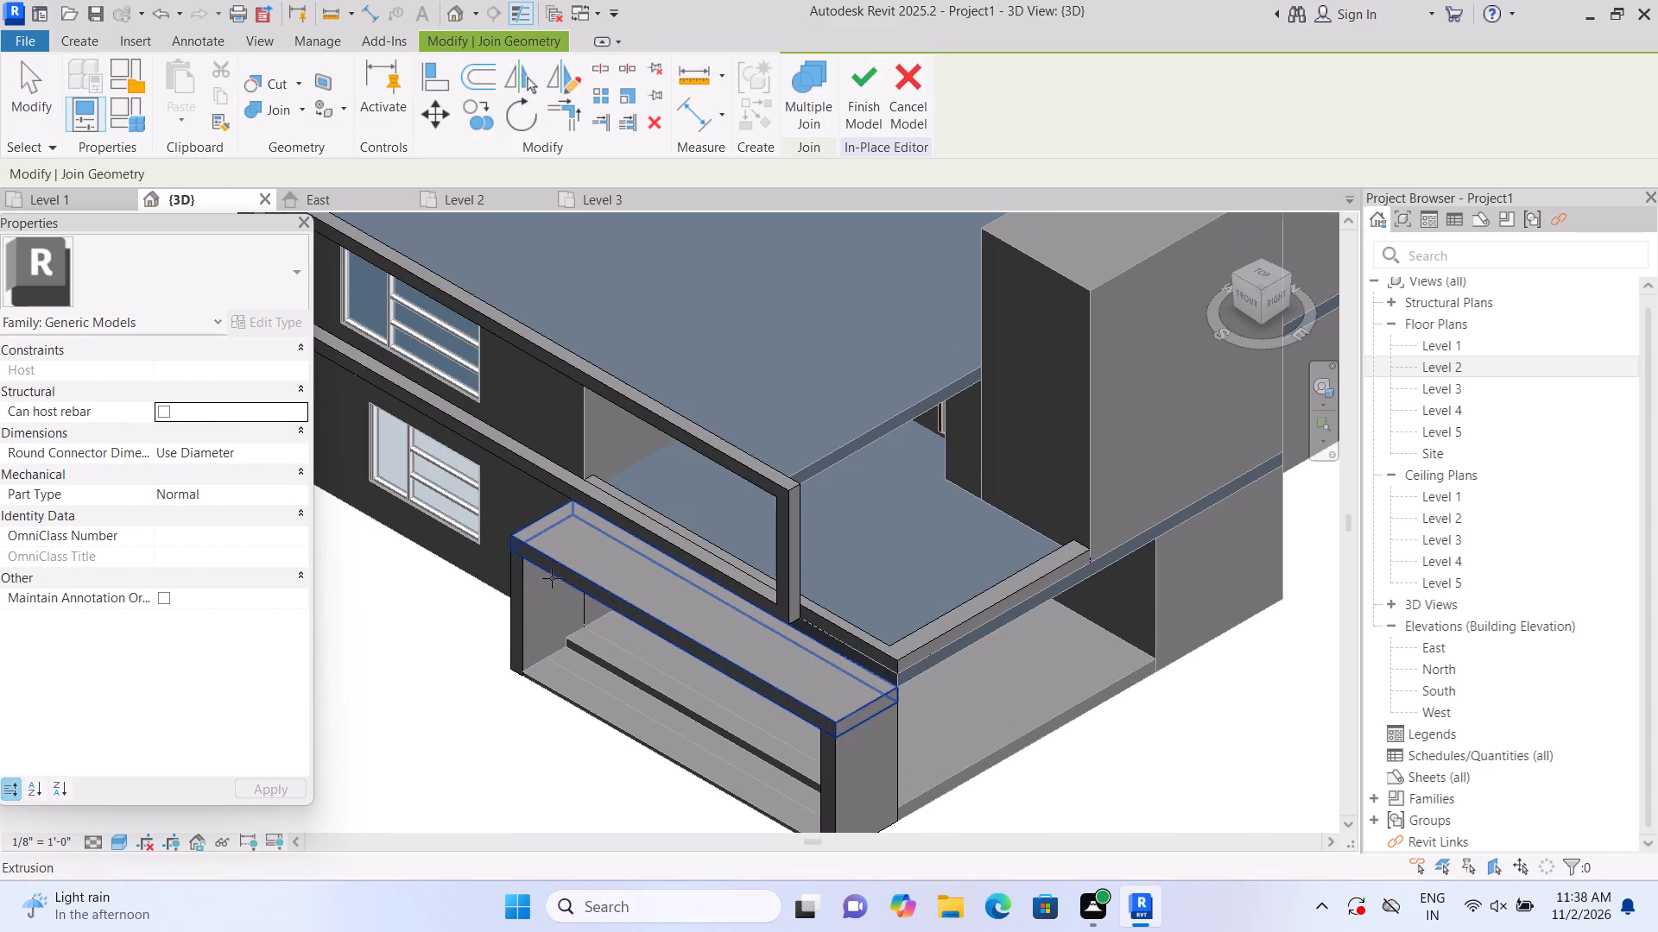
left_click(552, 578)
left_click(531, 624)
Join the geometry of the porch band with the raised tower-side block at its other end.
middle_click_drag(466, 667, 345, 505)
middle_click(345, 505)
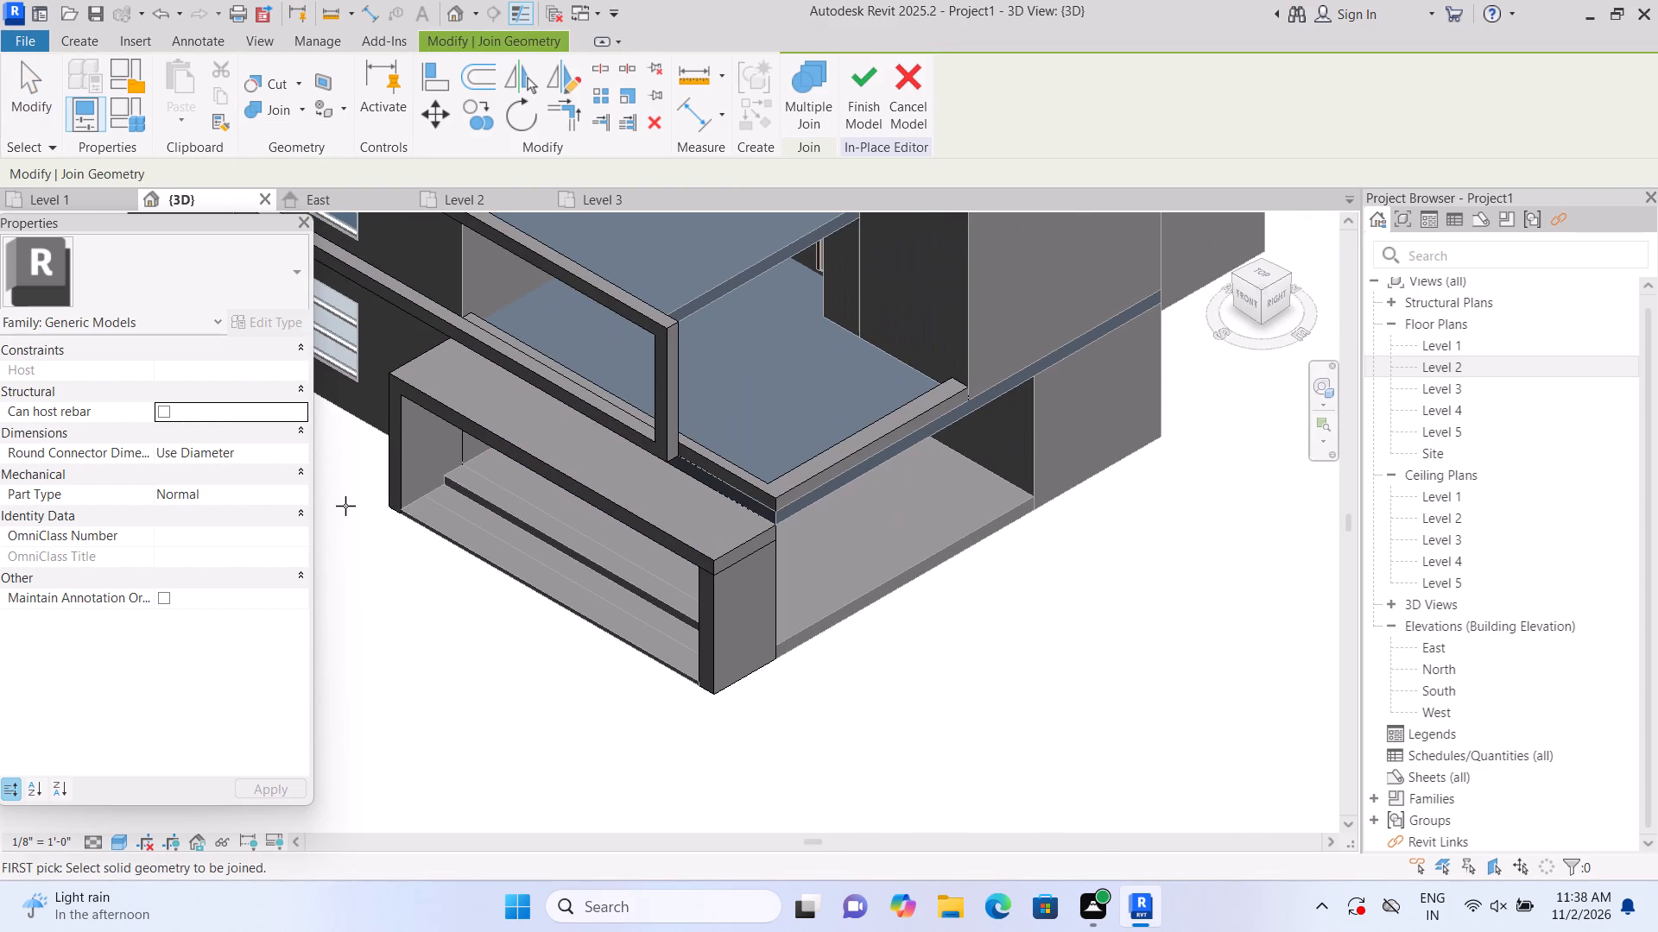
left_click(696, 538)
left_click(715, 611)
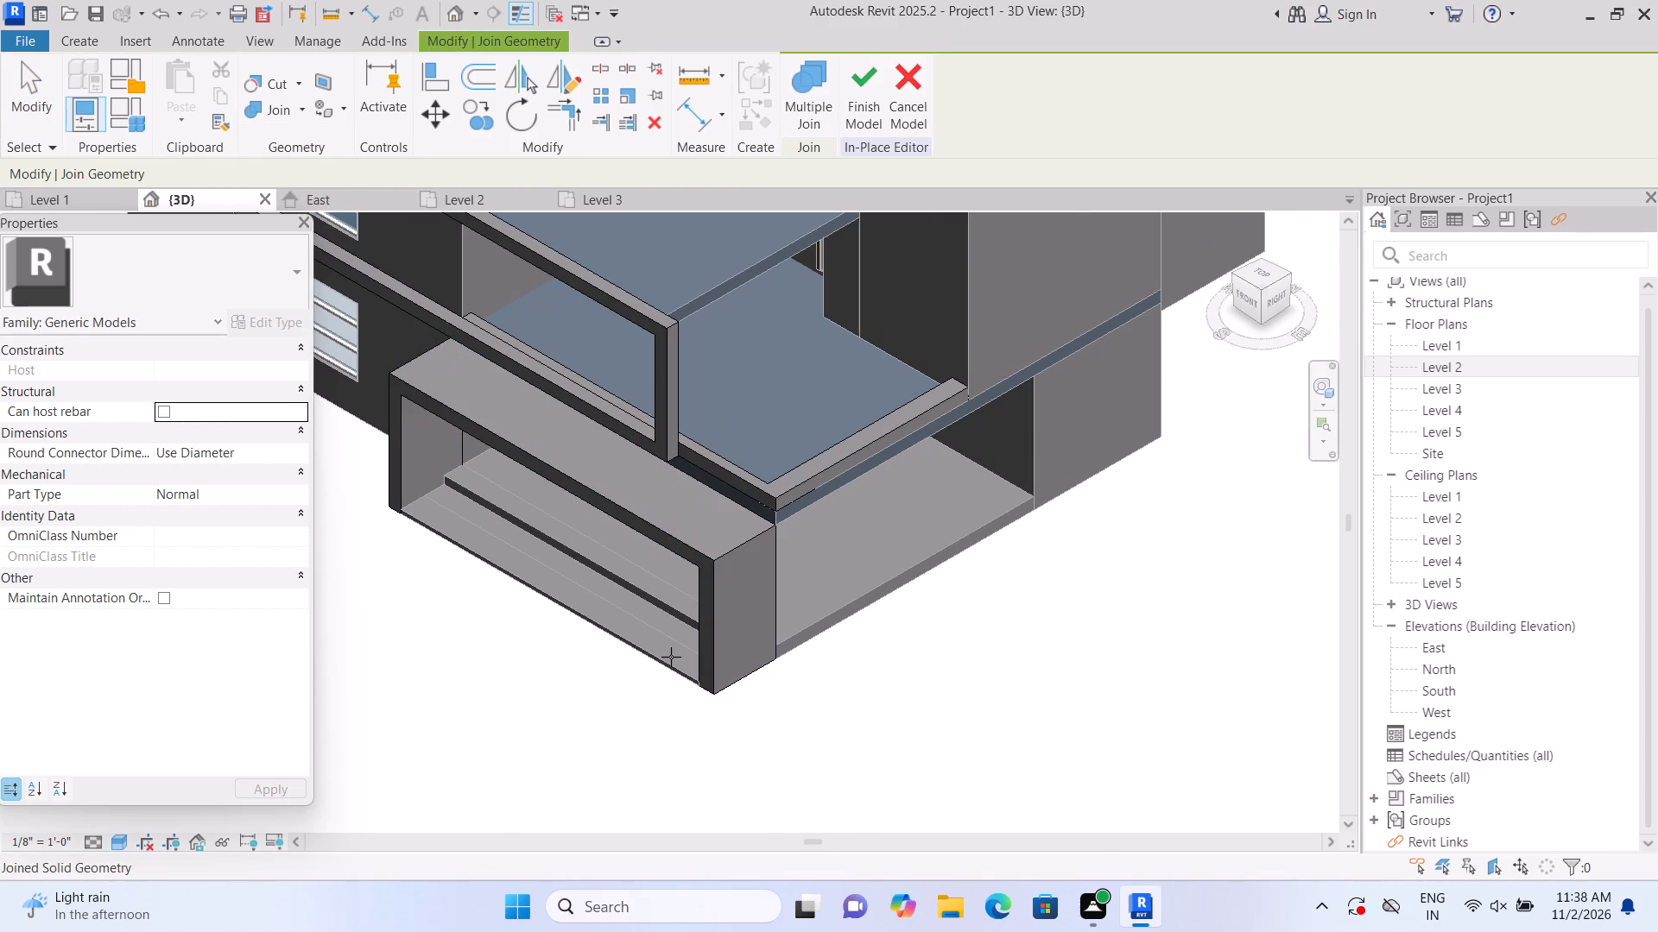